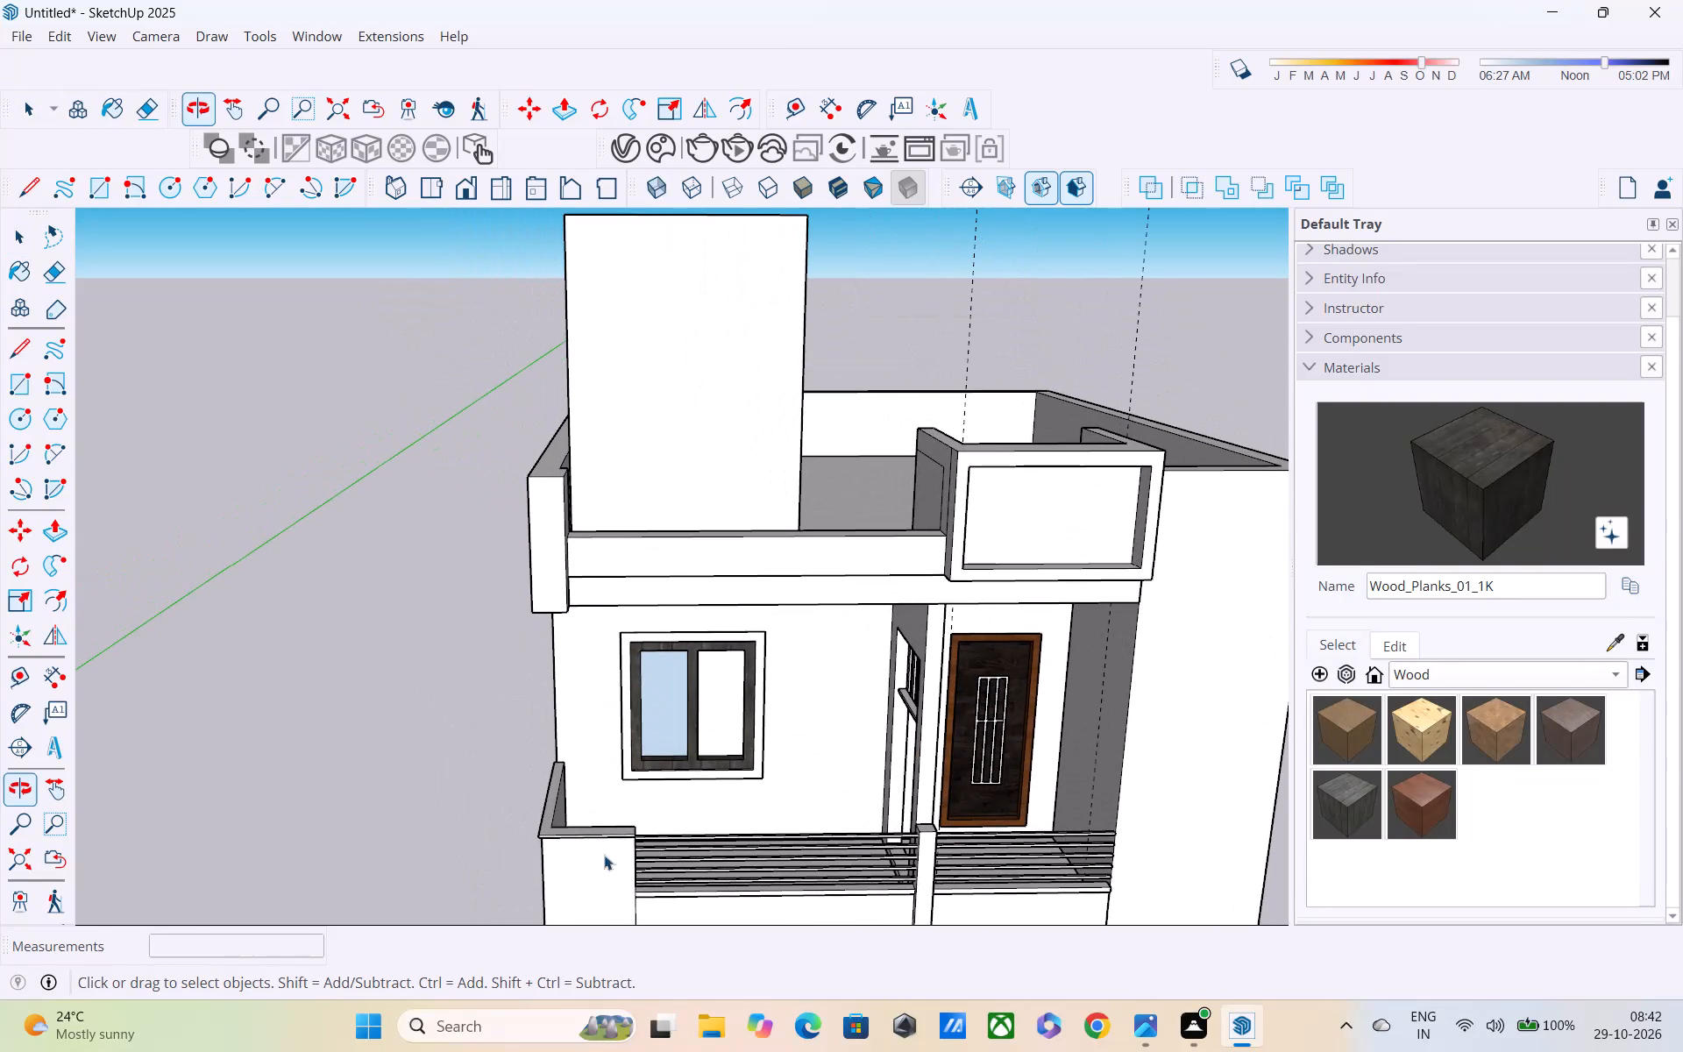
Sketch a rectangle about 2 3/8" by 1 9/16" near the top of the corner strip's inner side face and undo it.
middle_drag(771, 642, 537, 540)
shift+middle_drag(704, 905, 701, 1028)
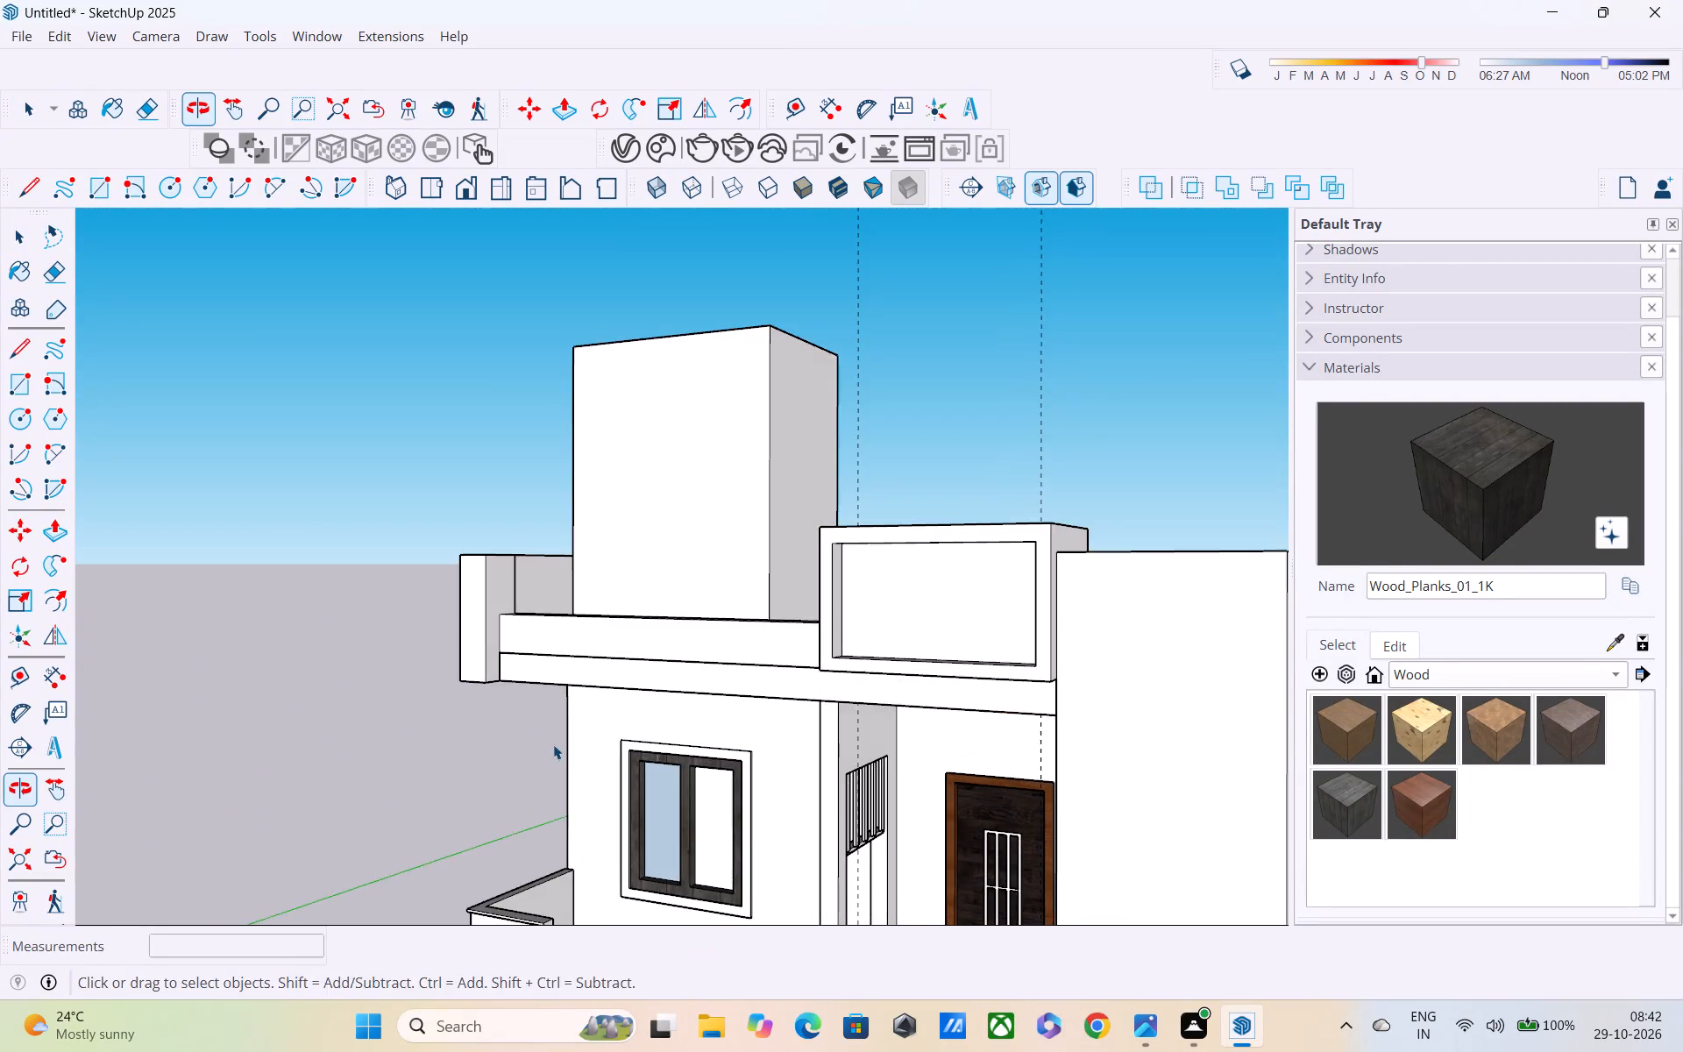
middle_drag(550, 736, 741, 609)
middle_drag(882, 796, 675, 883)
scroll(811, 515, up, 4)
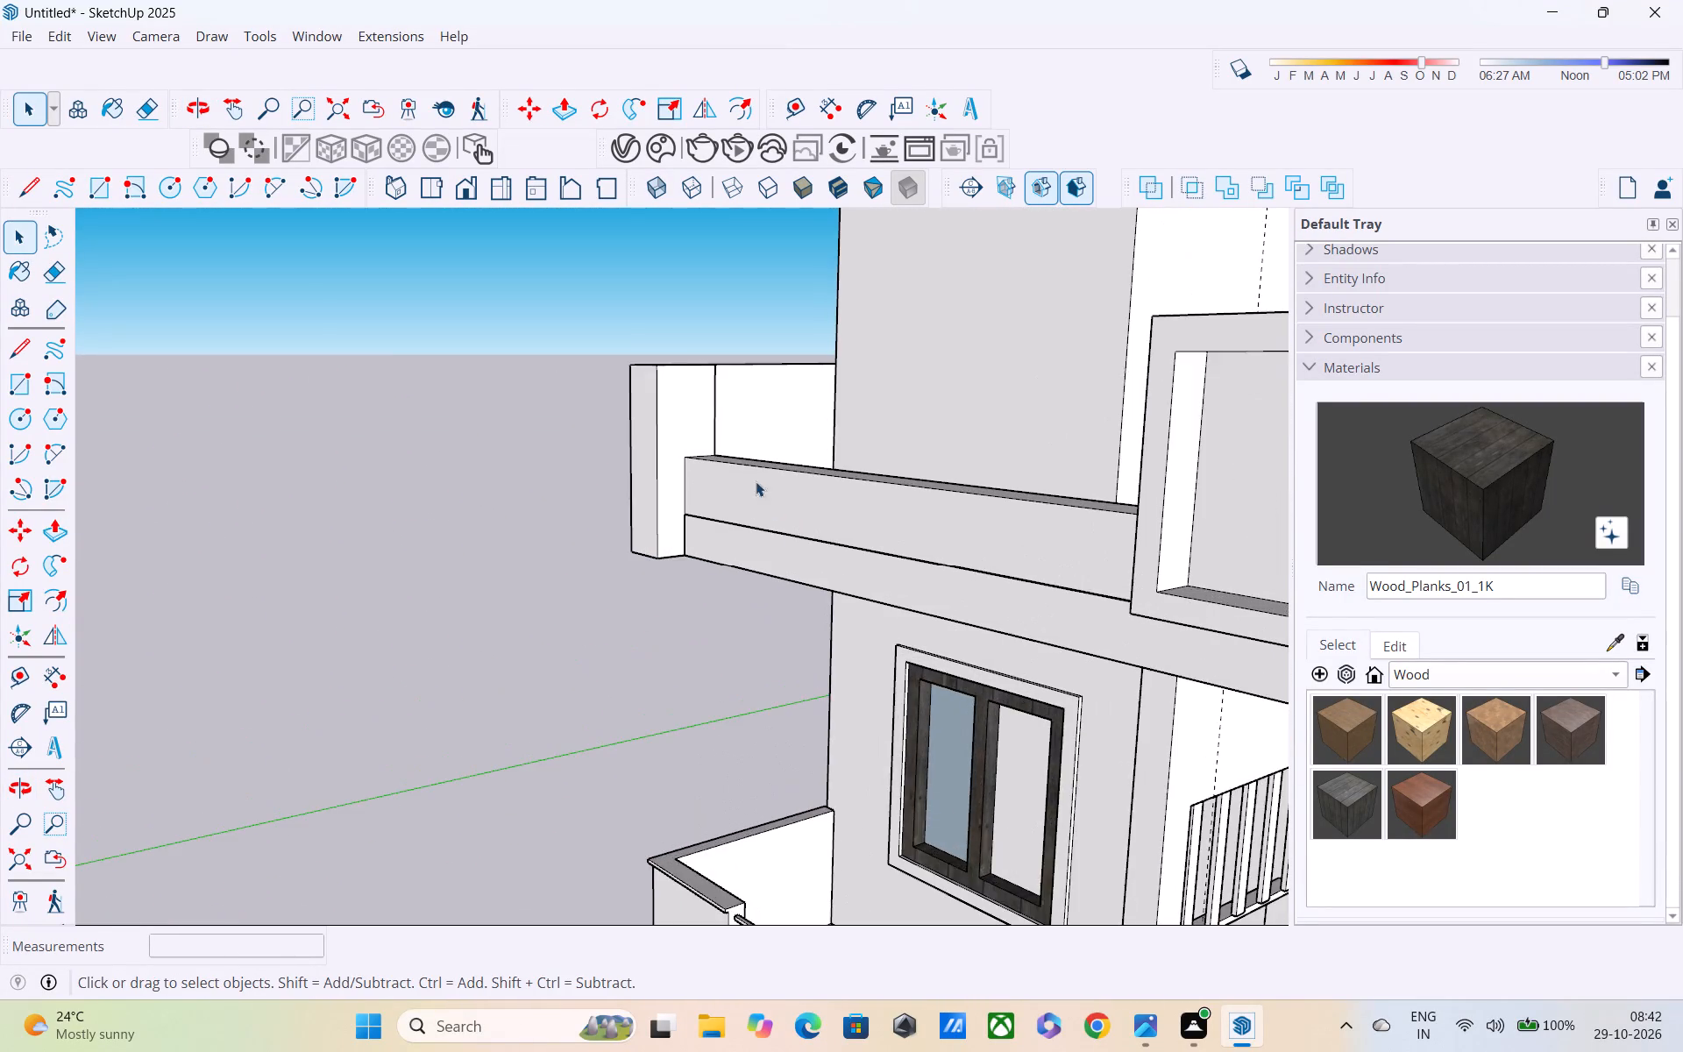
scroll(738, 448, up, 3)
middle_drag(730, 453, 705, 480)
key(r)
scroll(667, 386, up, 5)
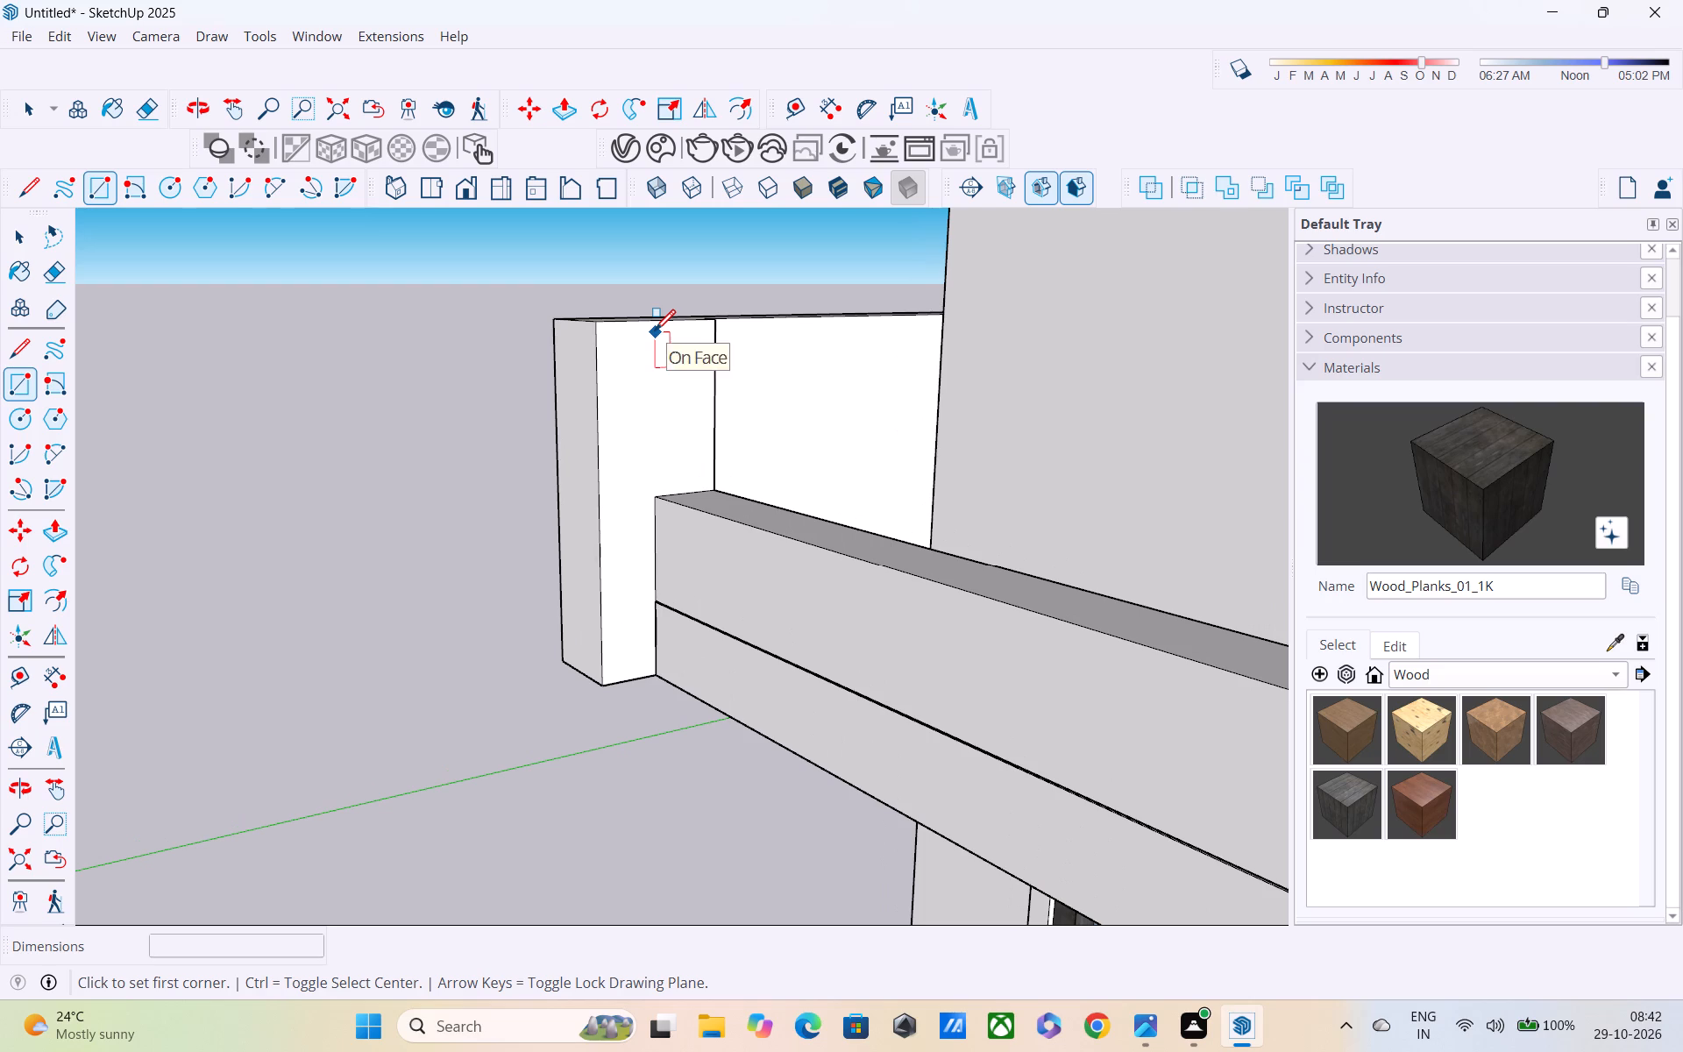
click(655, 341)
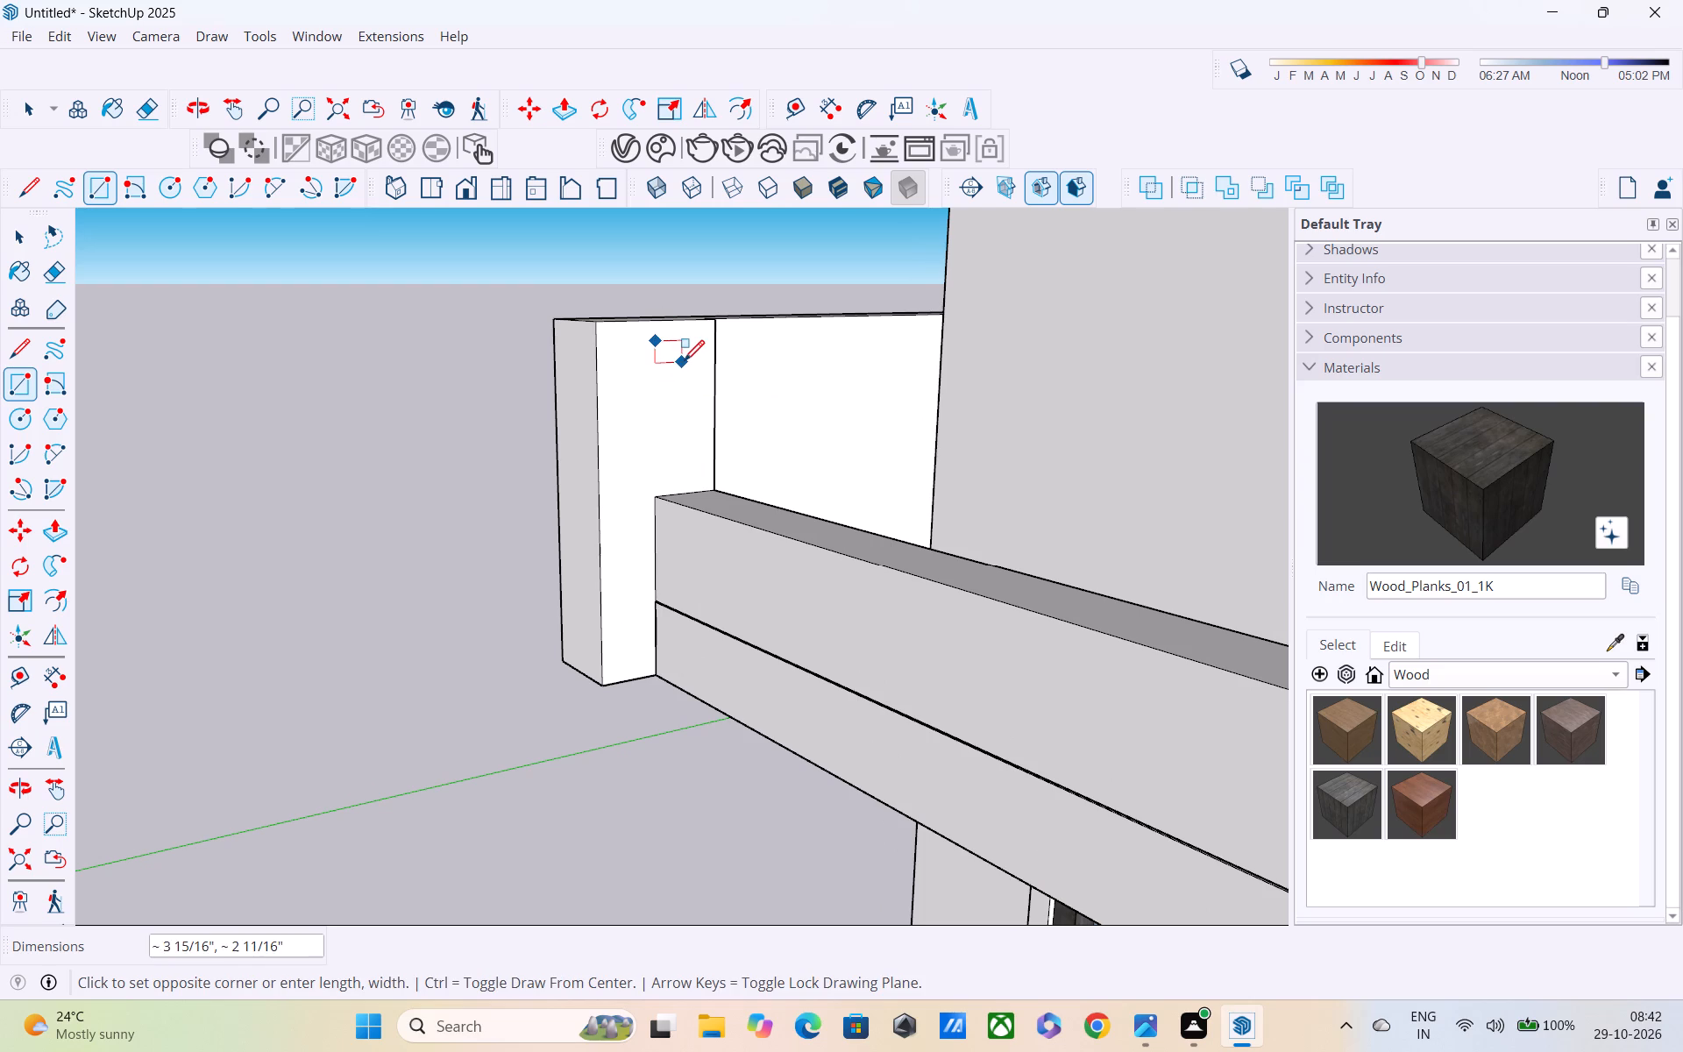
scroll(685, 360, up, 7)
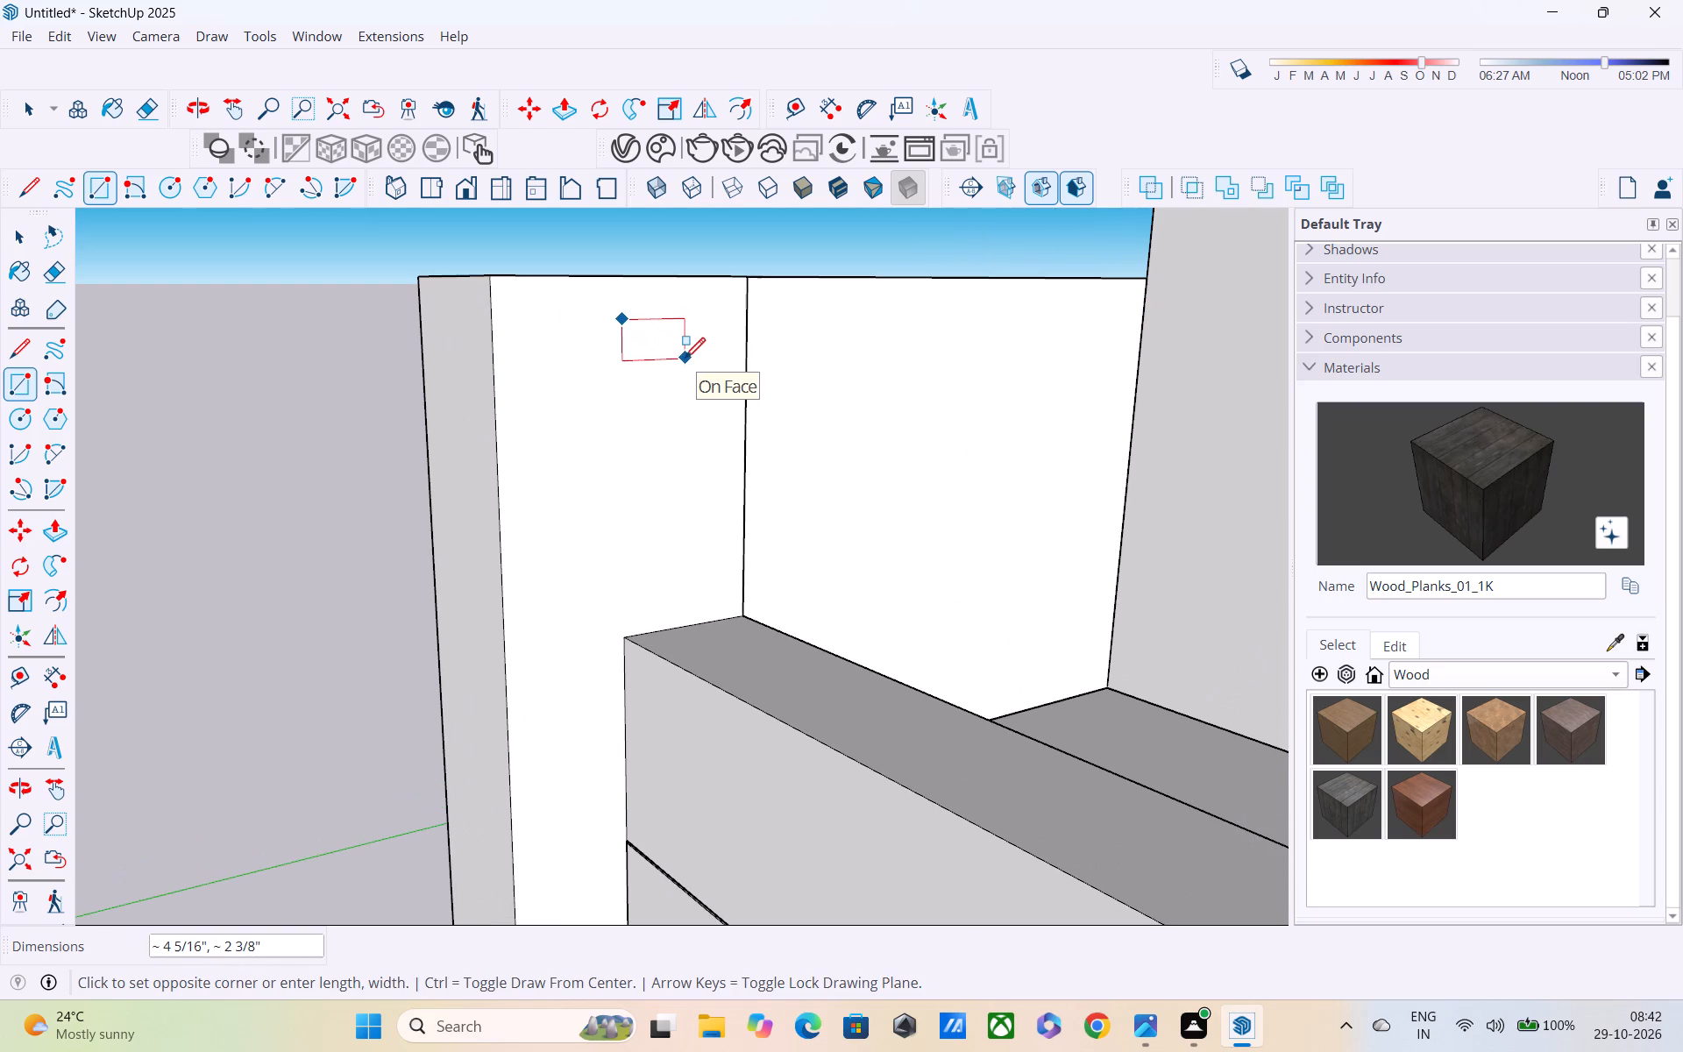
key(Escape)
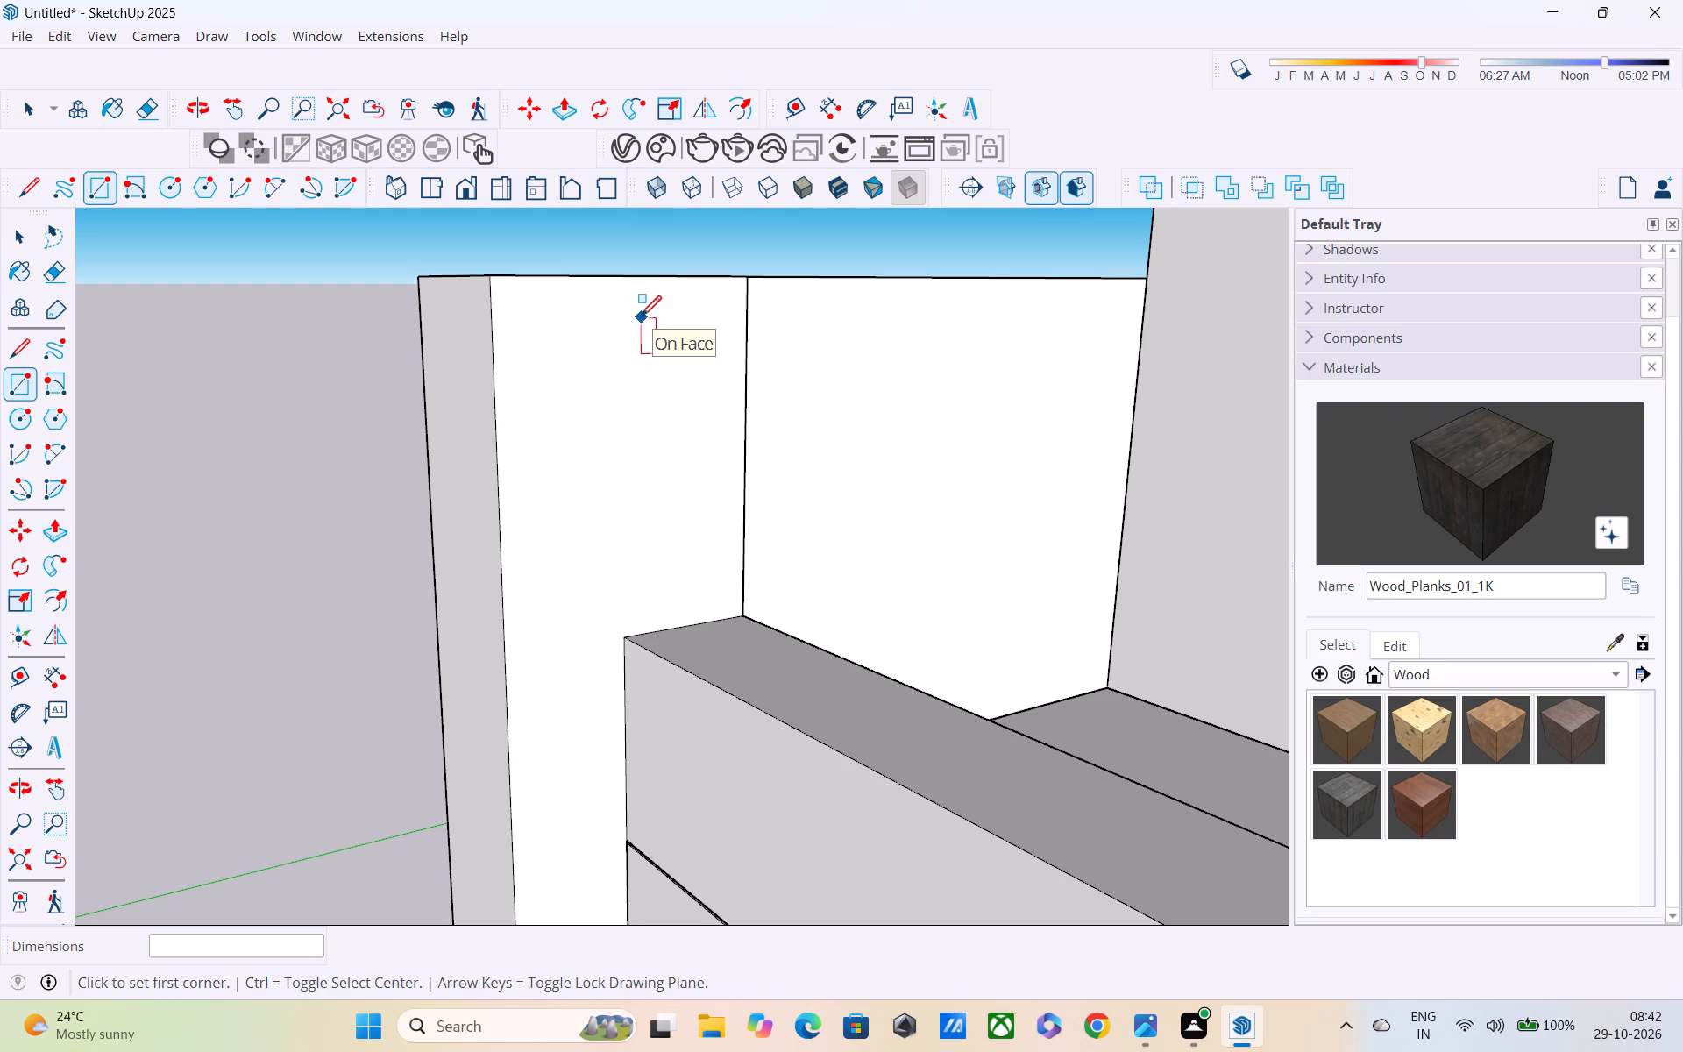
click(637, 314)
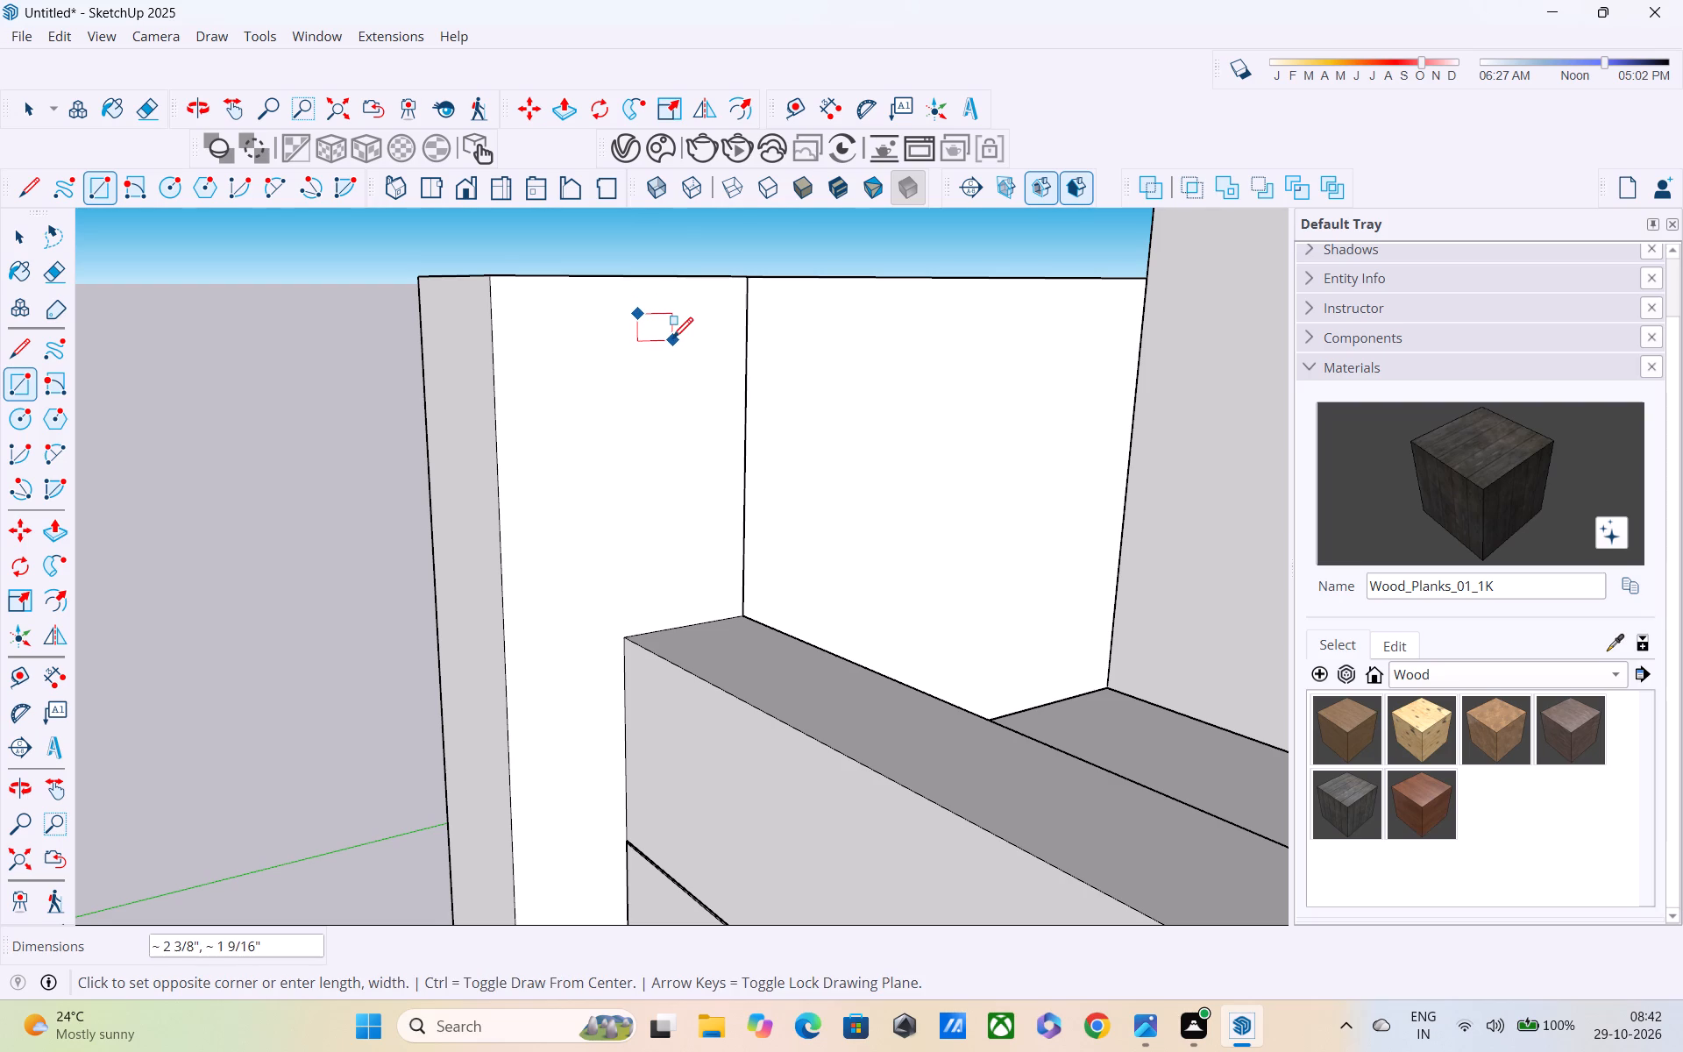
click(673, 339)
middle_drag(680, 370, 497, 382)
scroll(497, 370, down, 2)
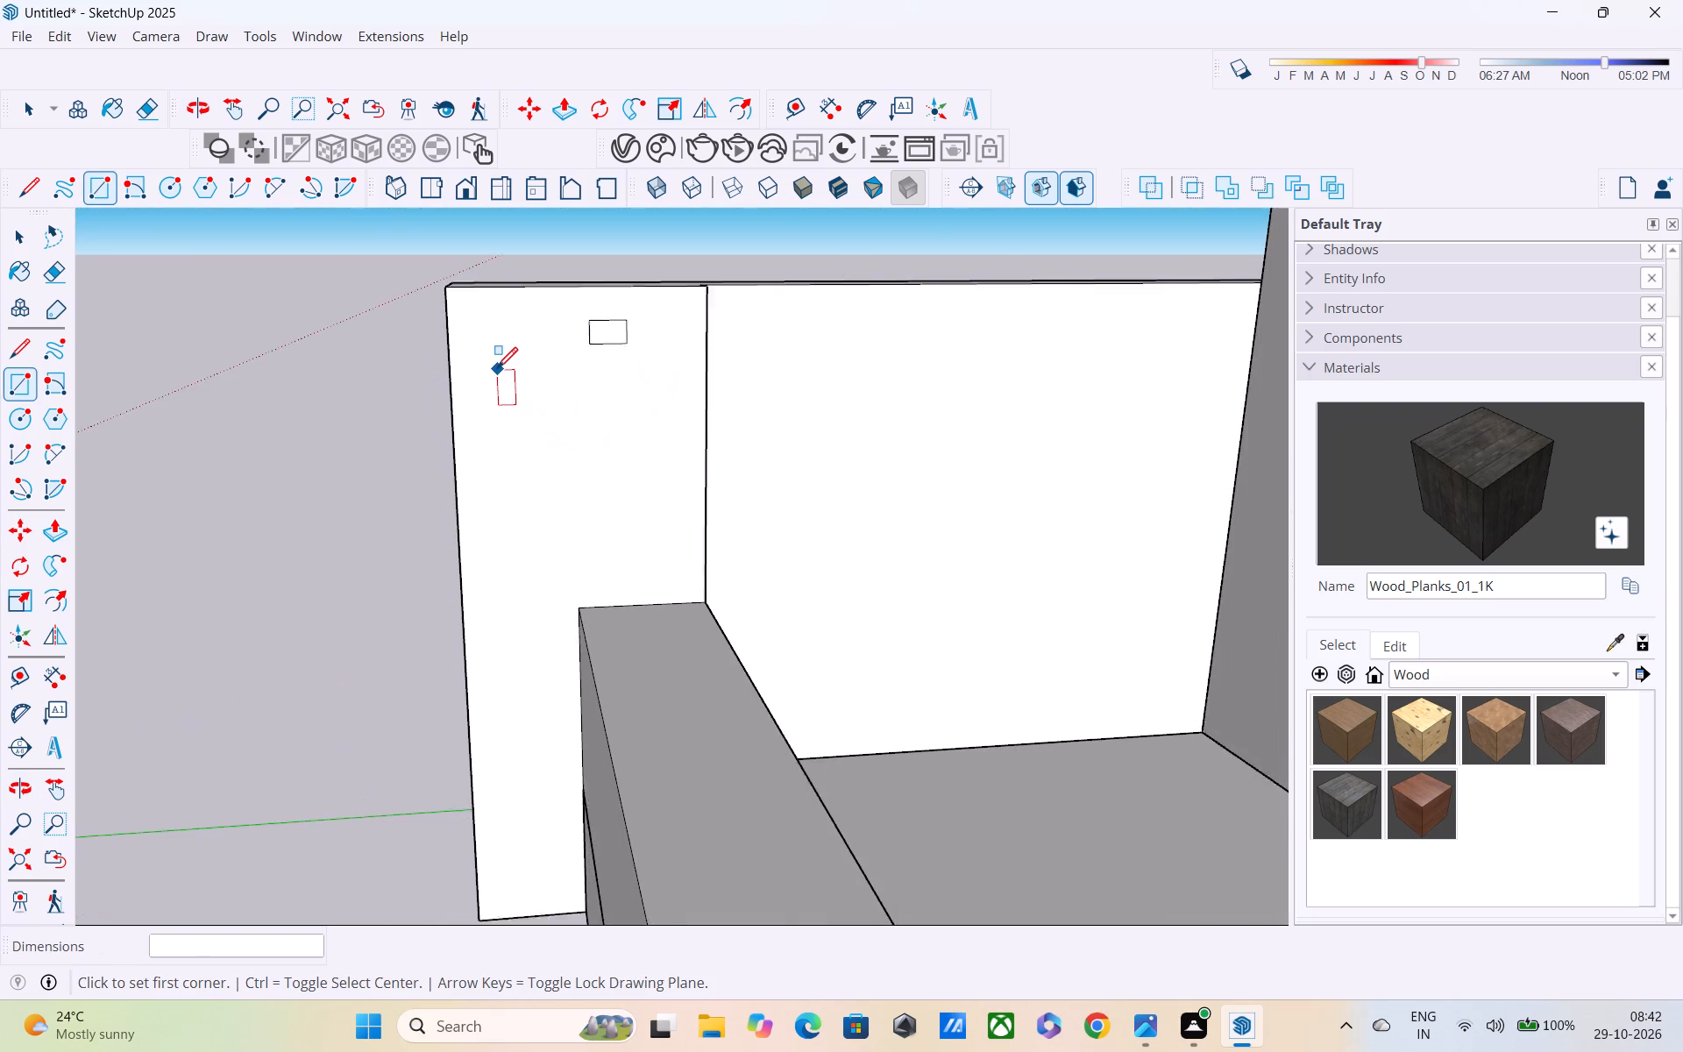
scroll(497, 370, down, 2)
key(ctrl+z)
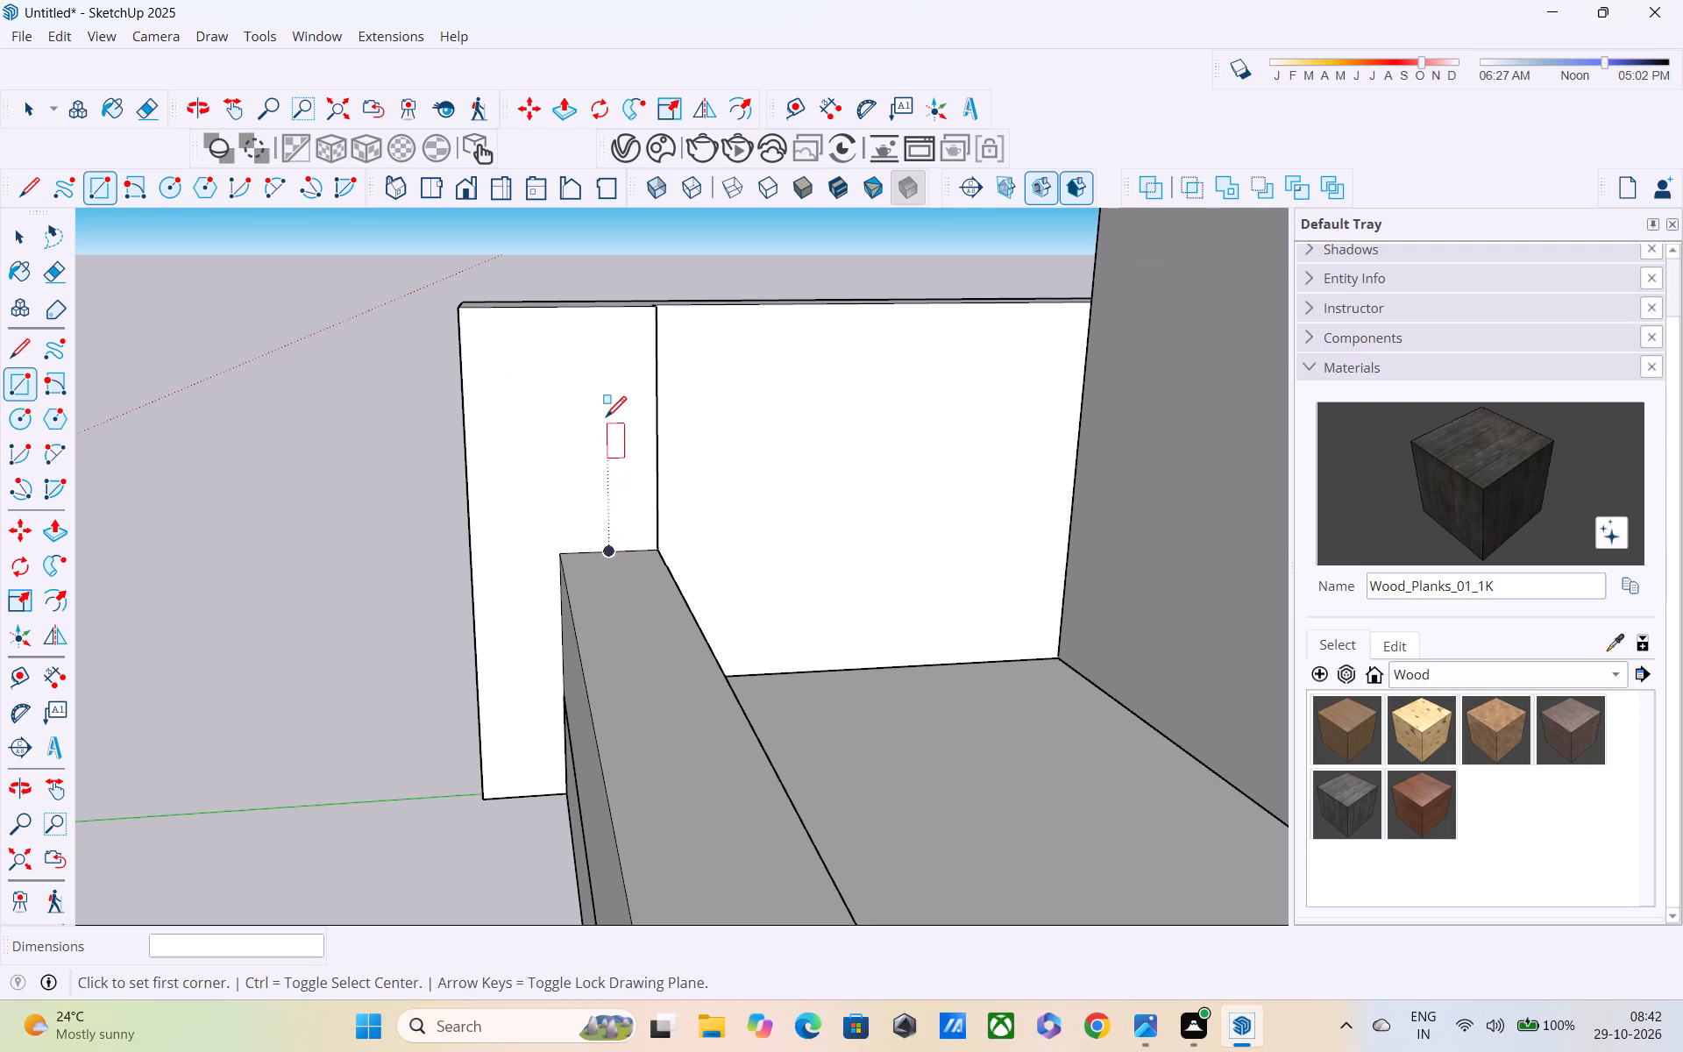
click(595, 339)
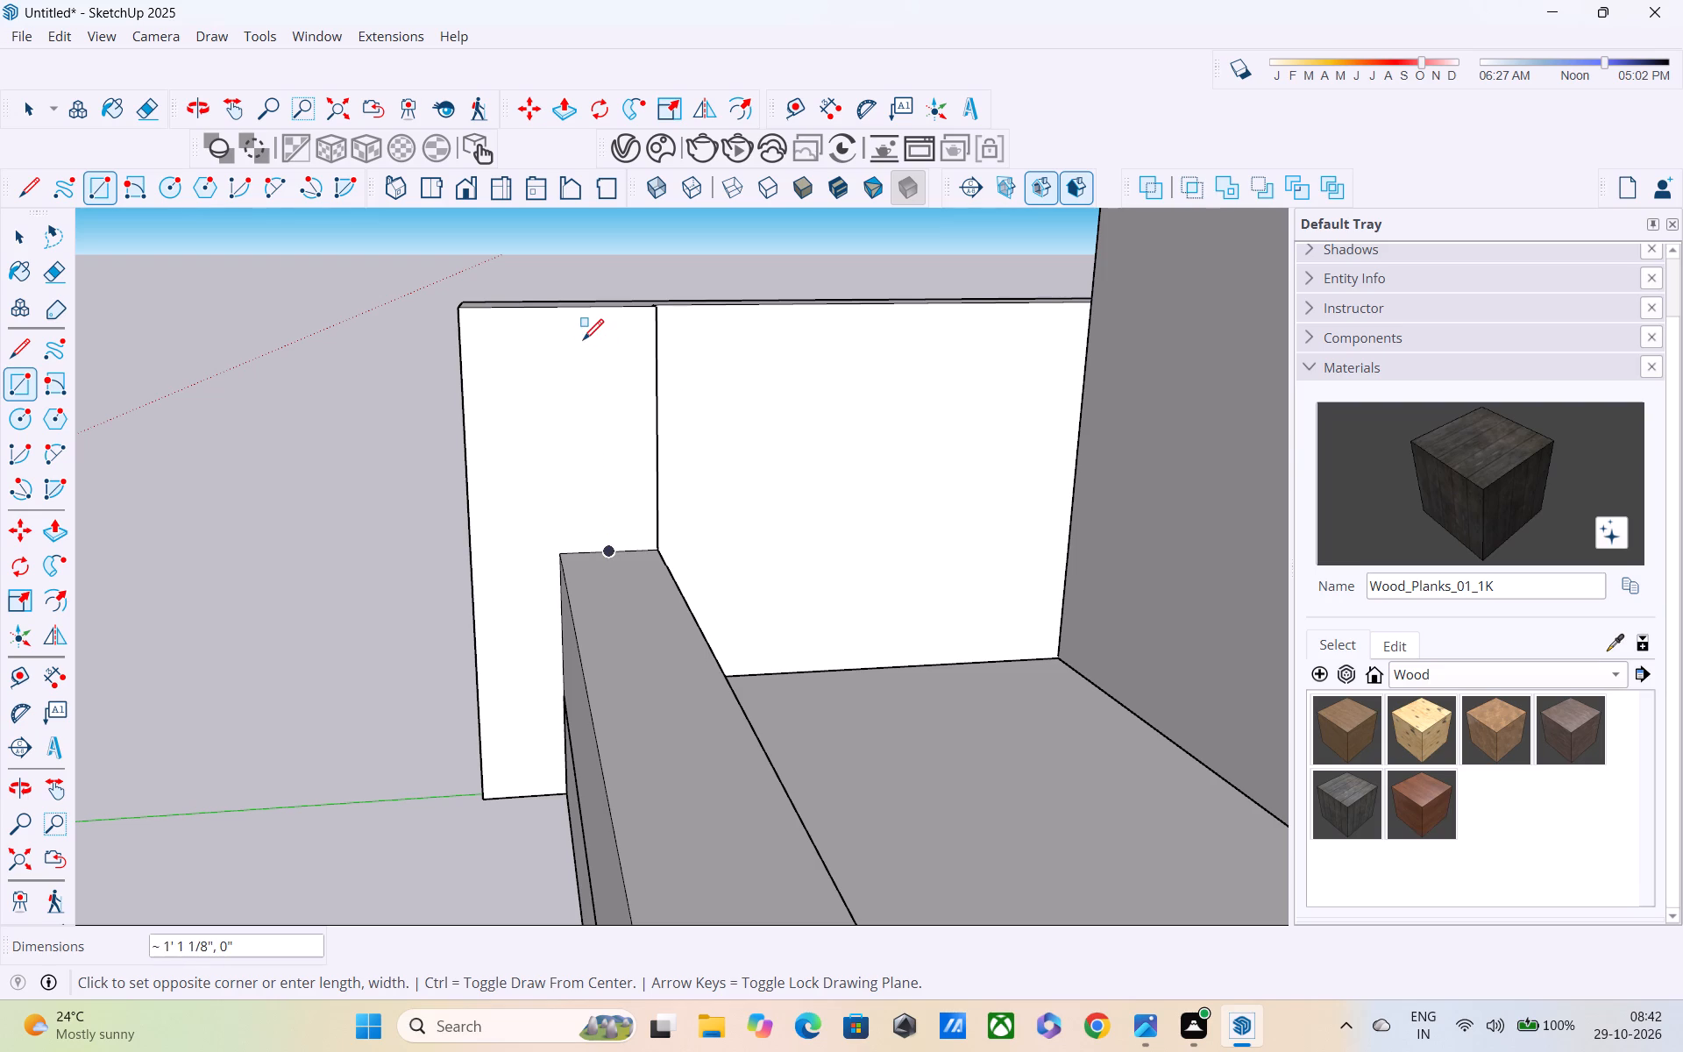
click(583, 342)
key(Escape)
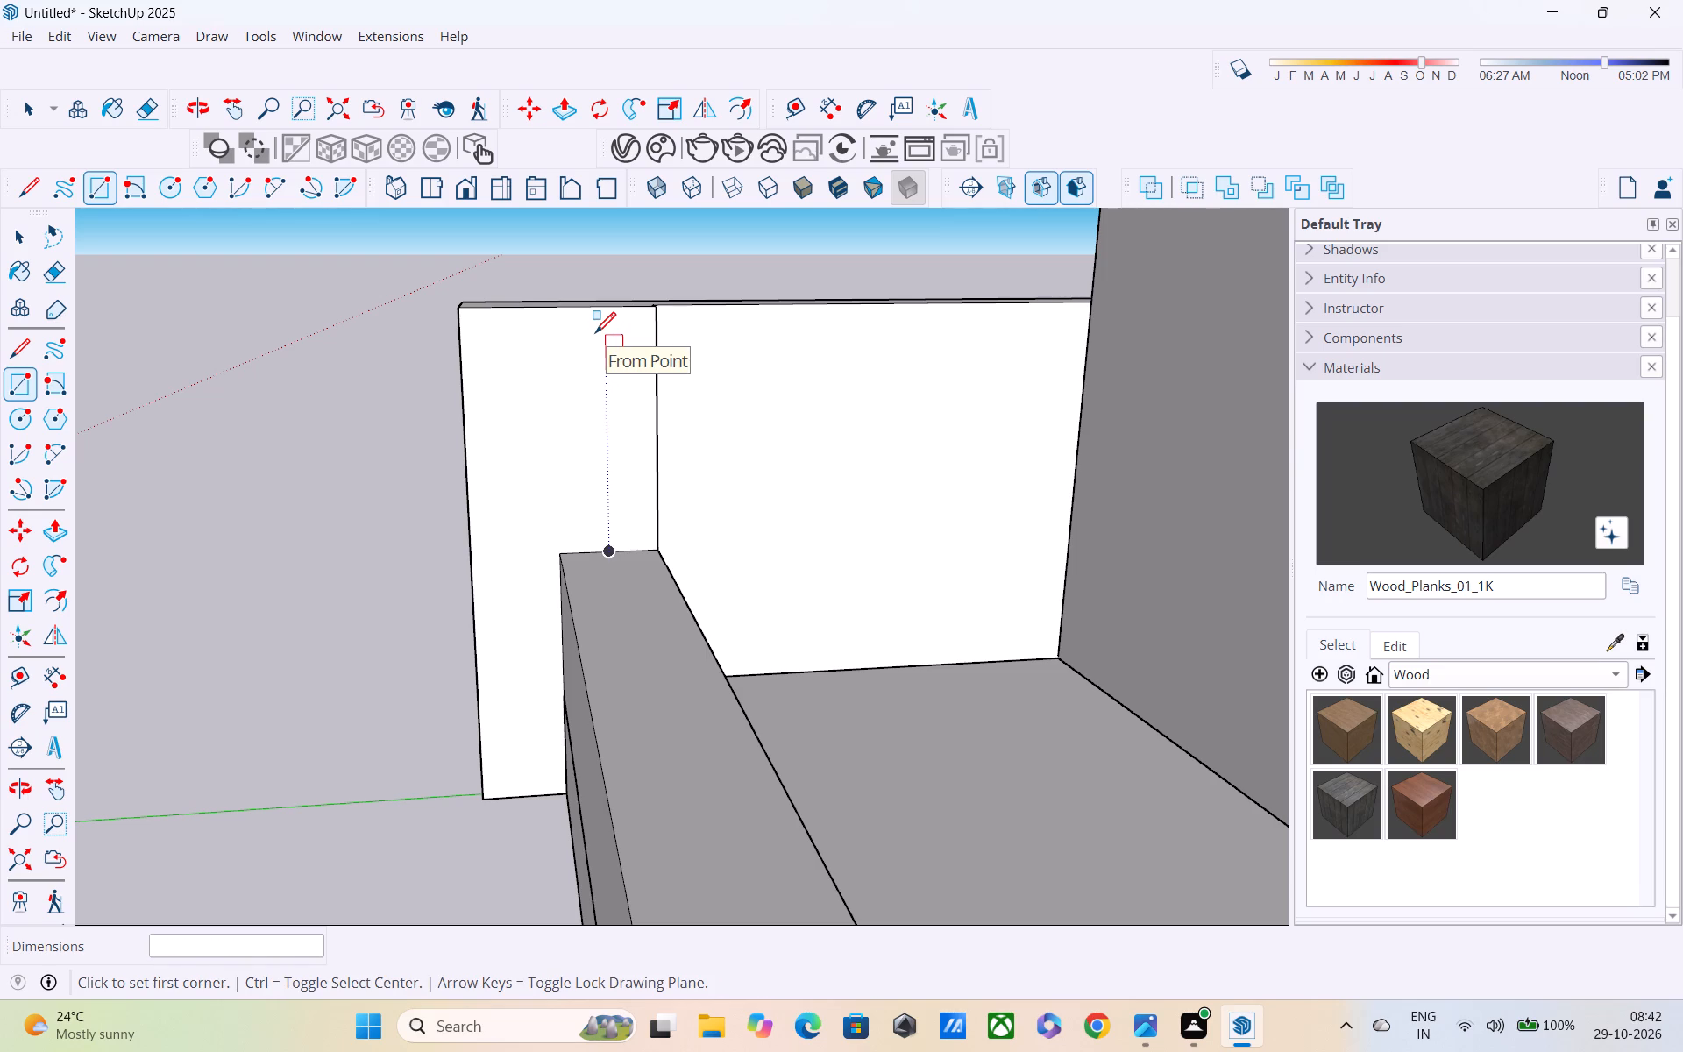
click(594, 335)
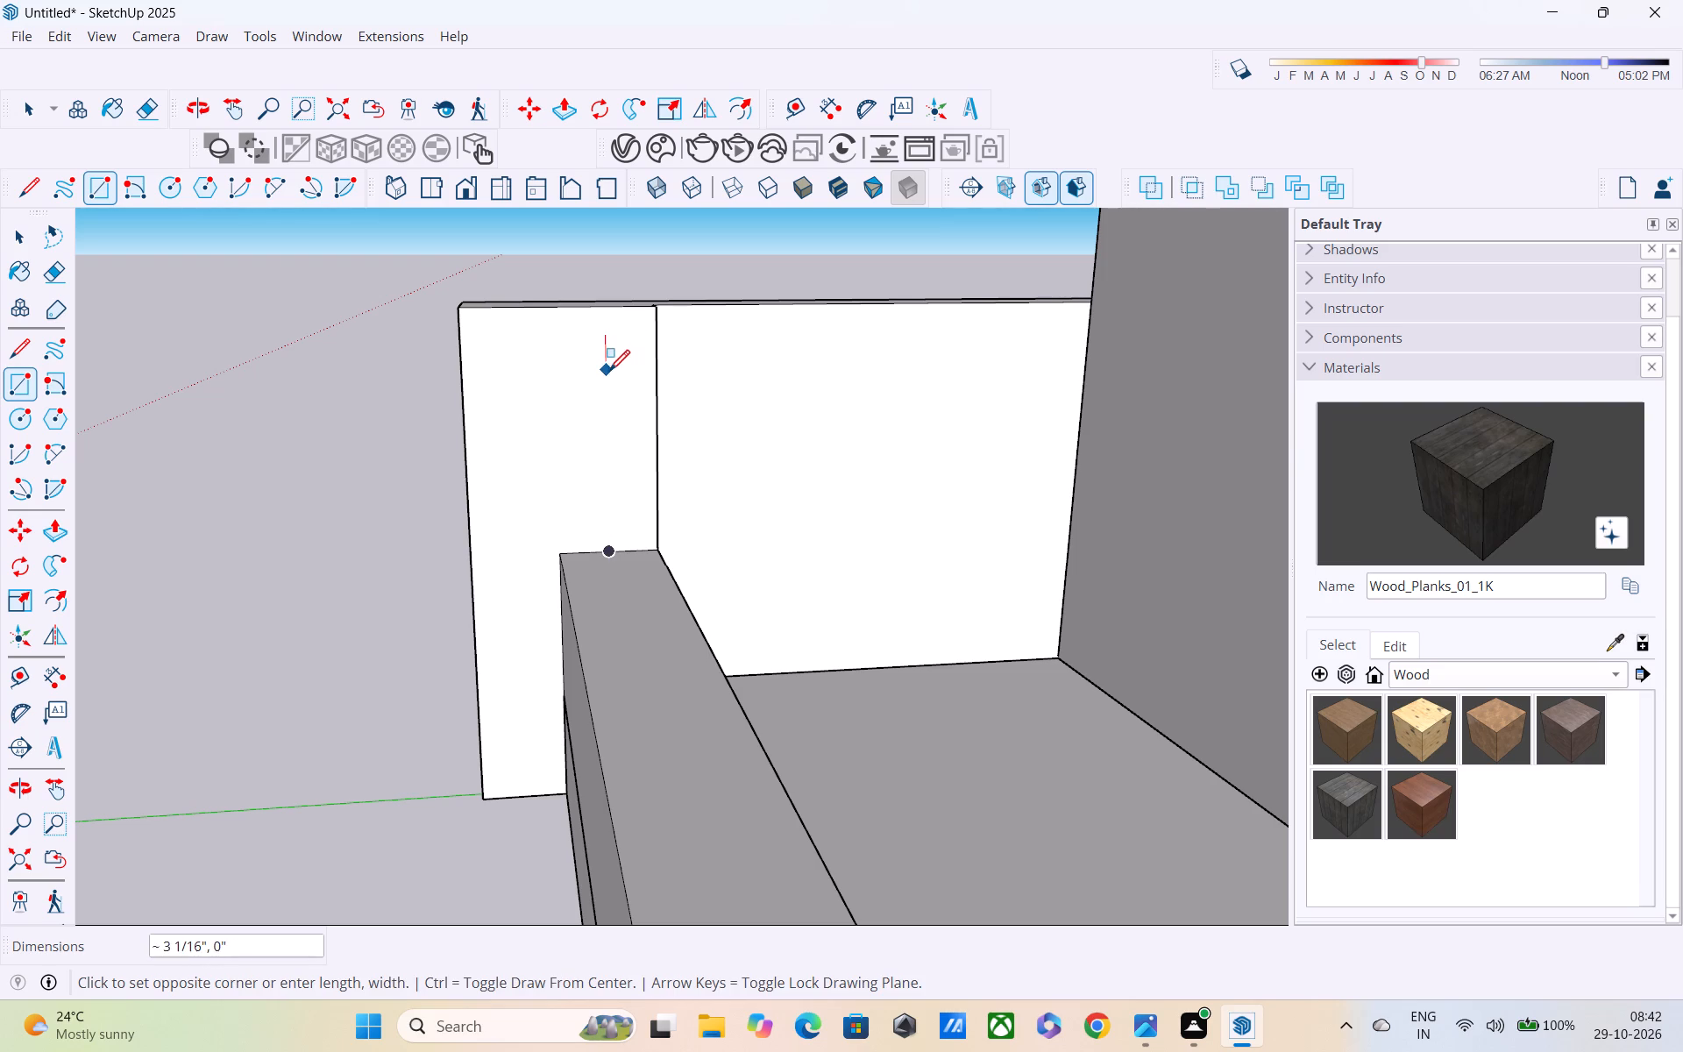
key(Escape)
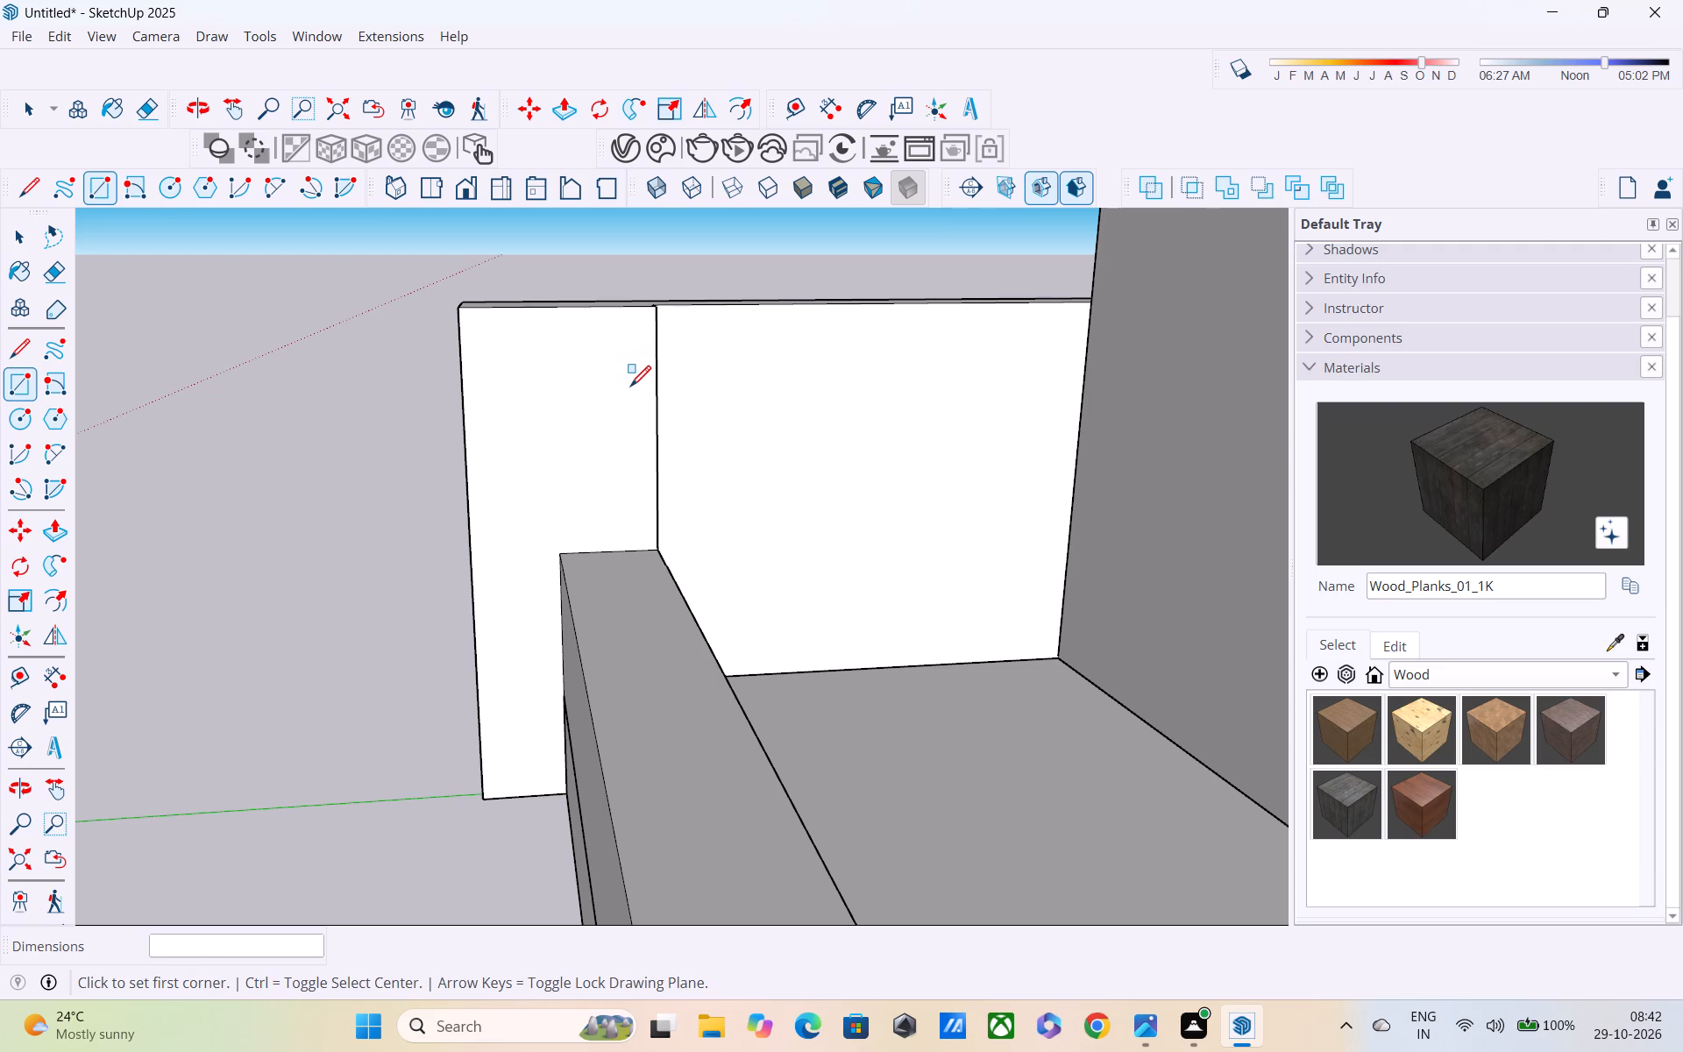
Draw a small rectangle about 1 3/8" by 1 7/16" near the top of the corner strip's inner side face.
key(r)
click(592, 350)
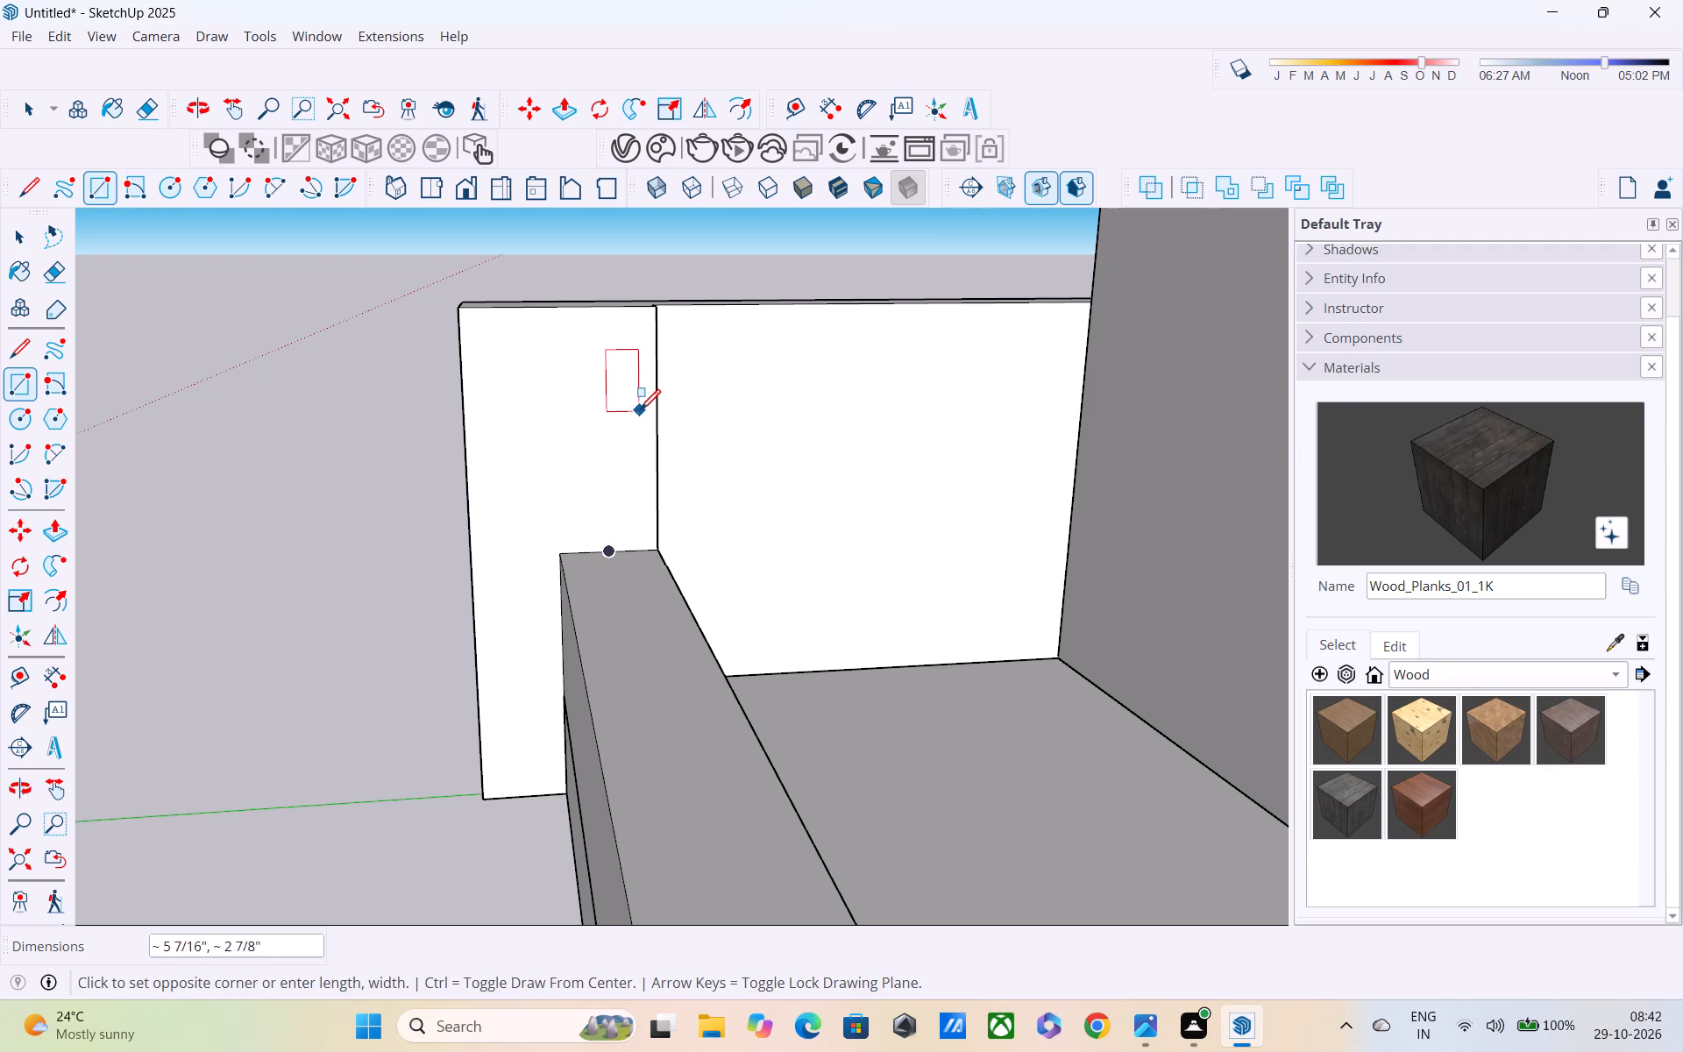
scroll(628, 386, up, 9)
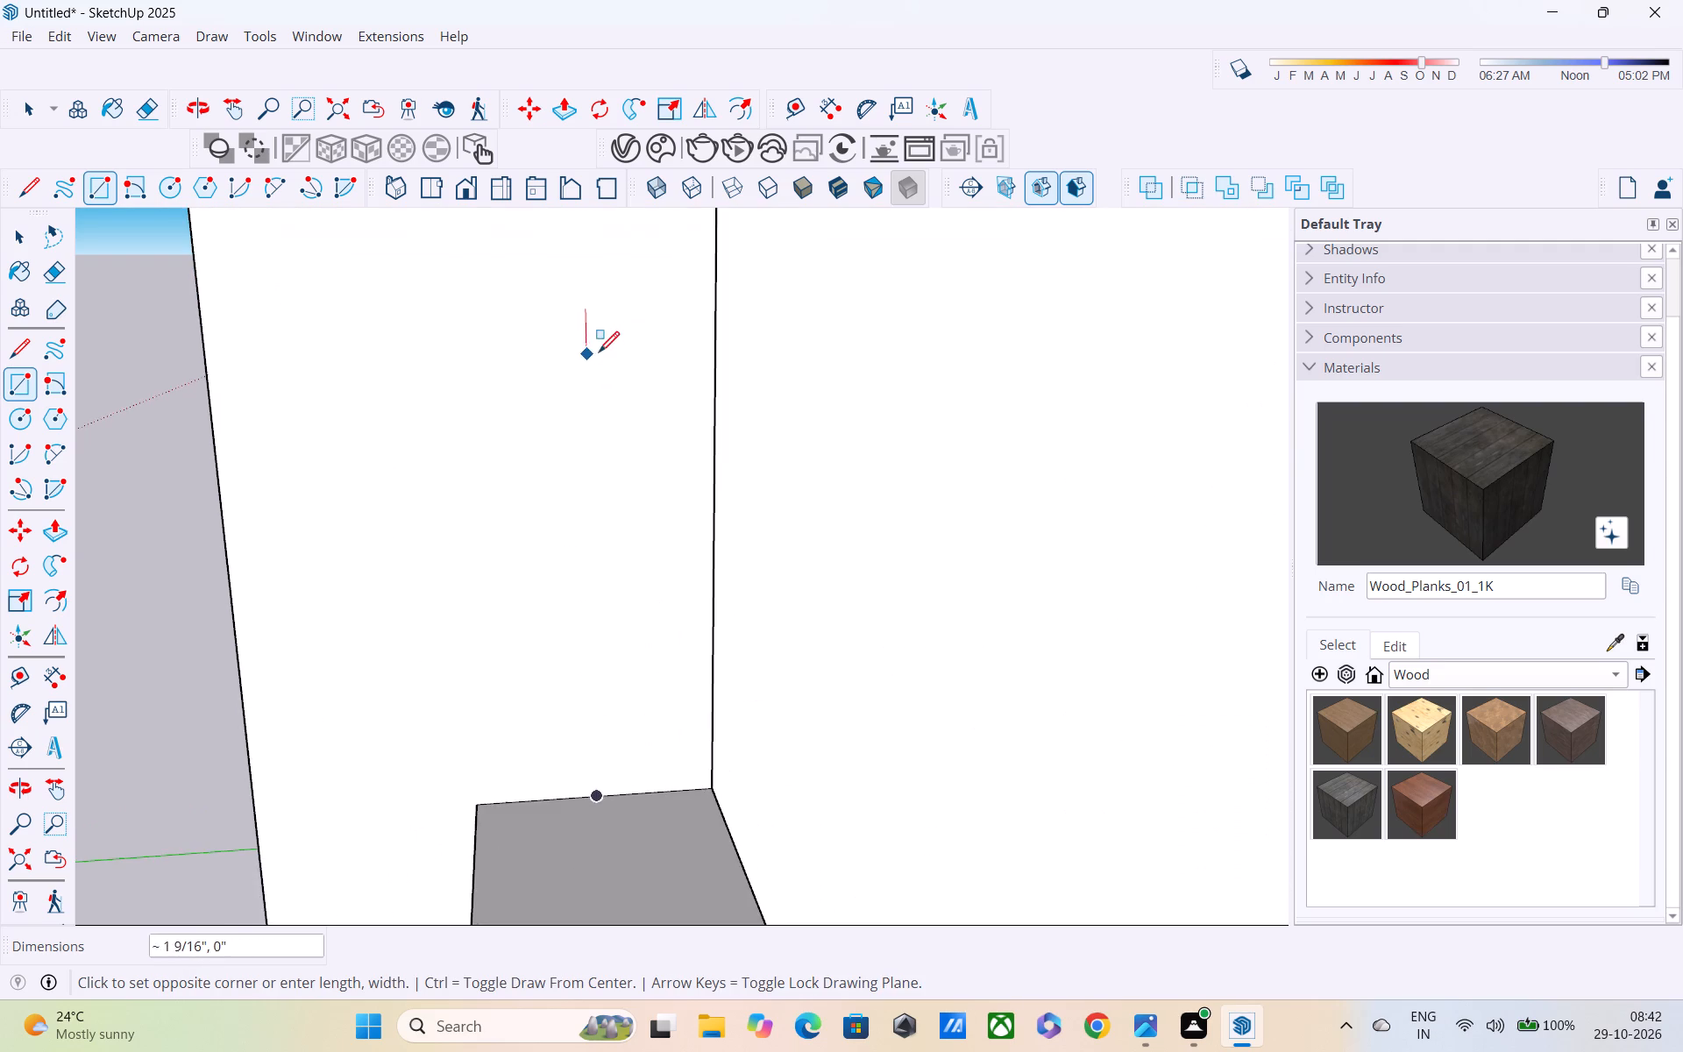
scroll(601, 332, up, 4)
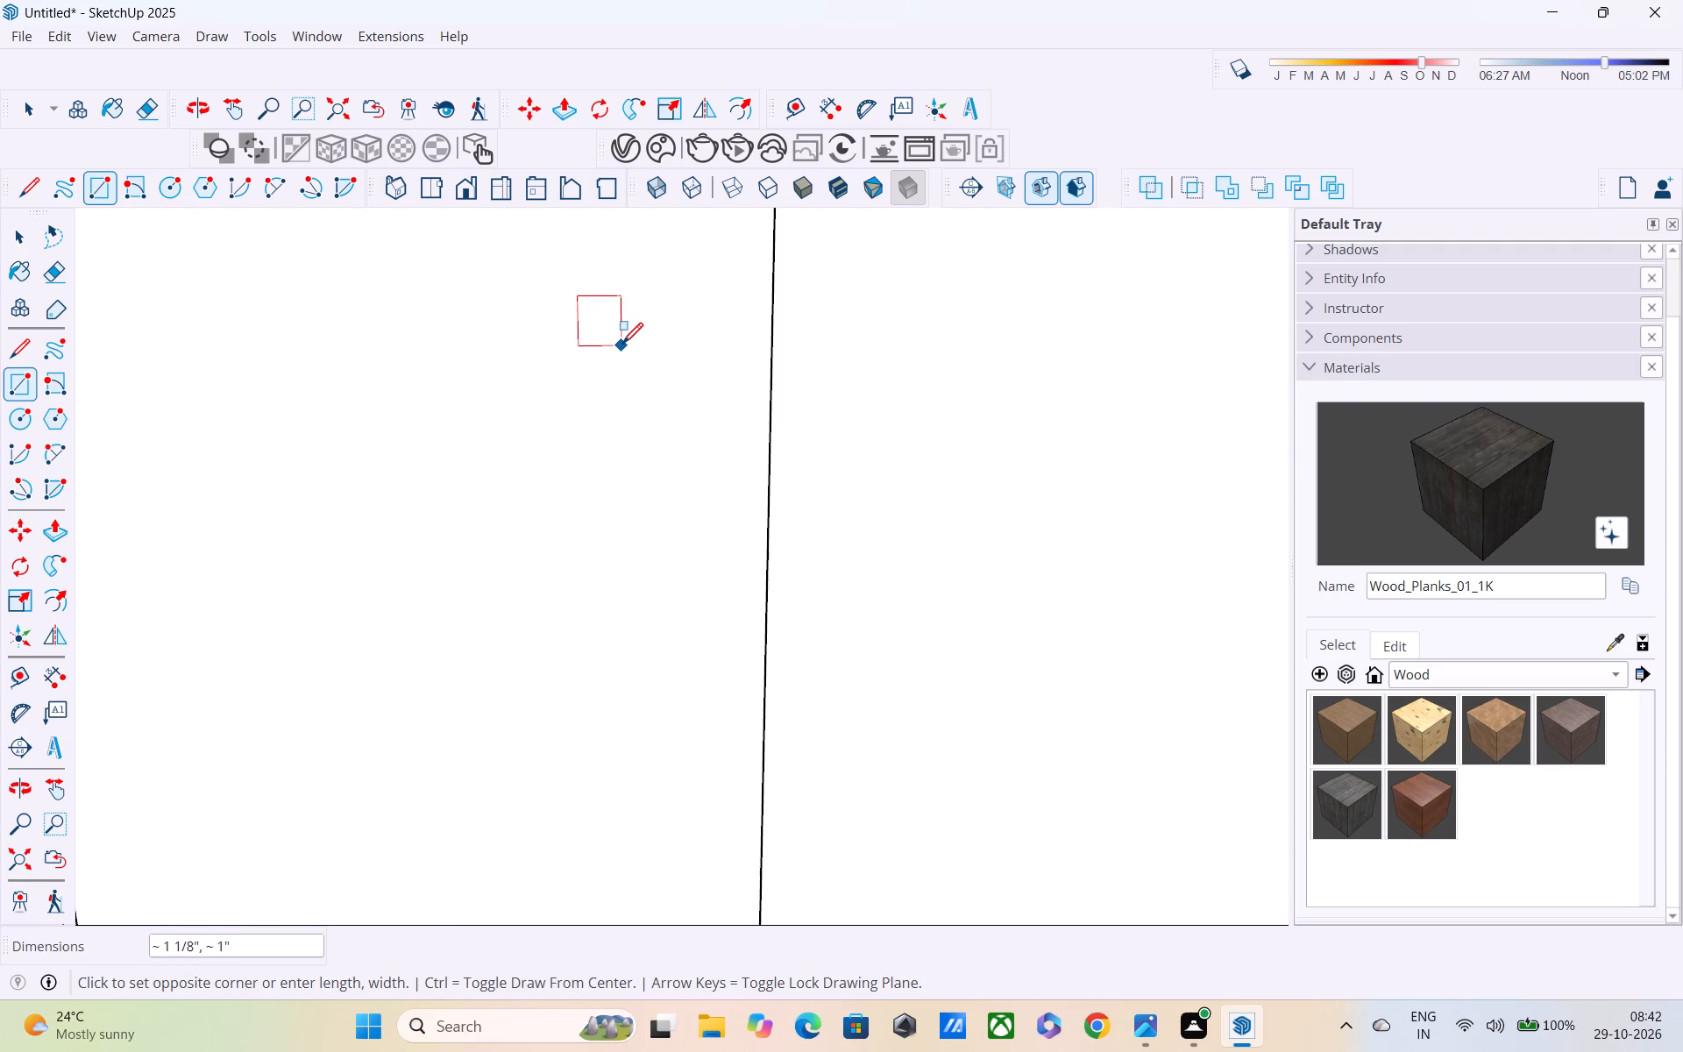
scroll(622, 345, down, 2)
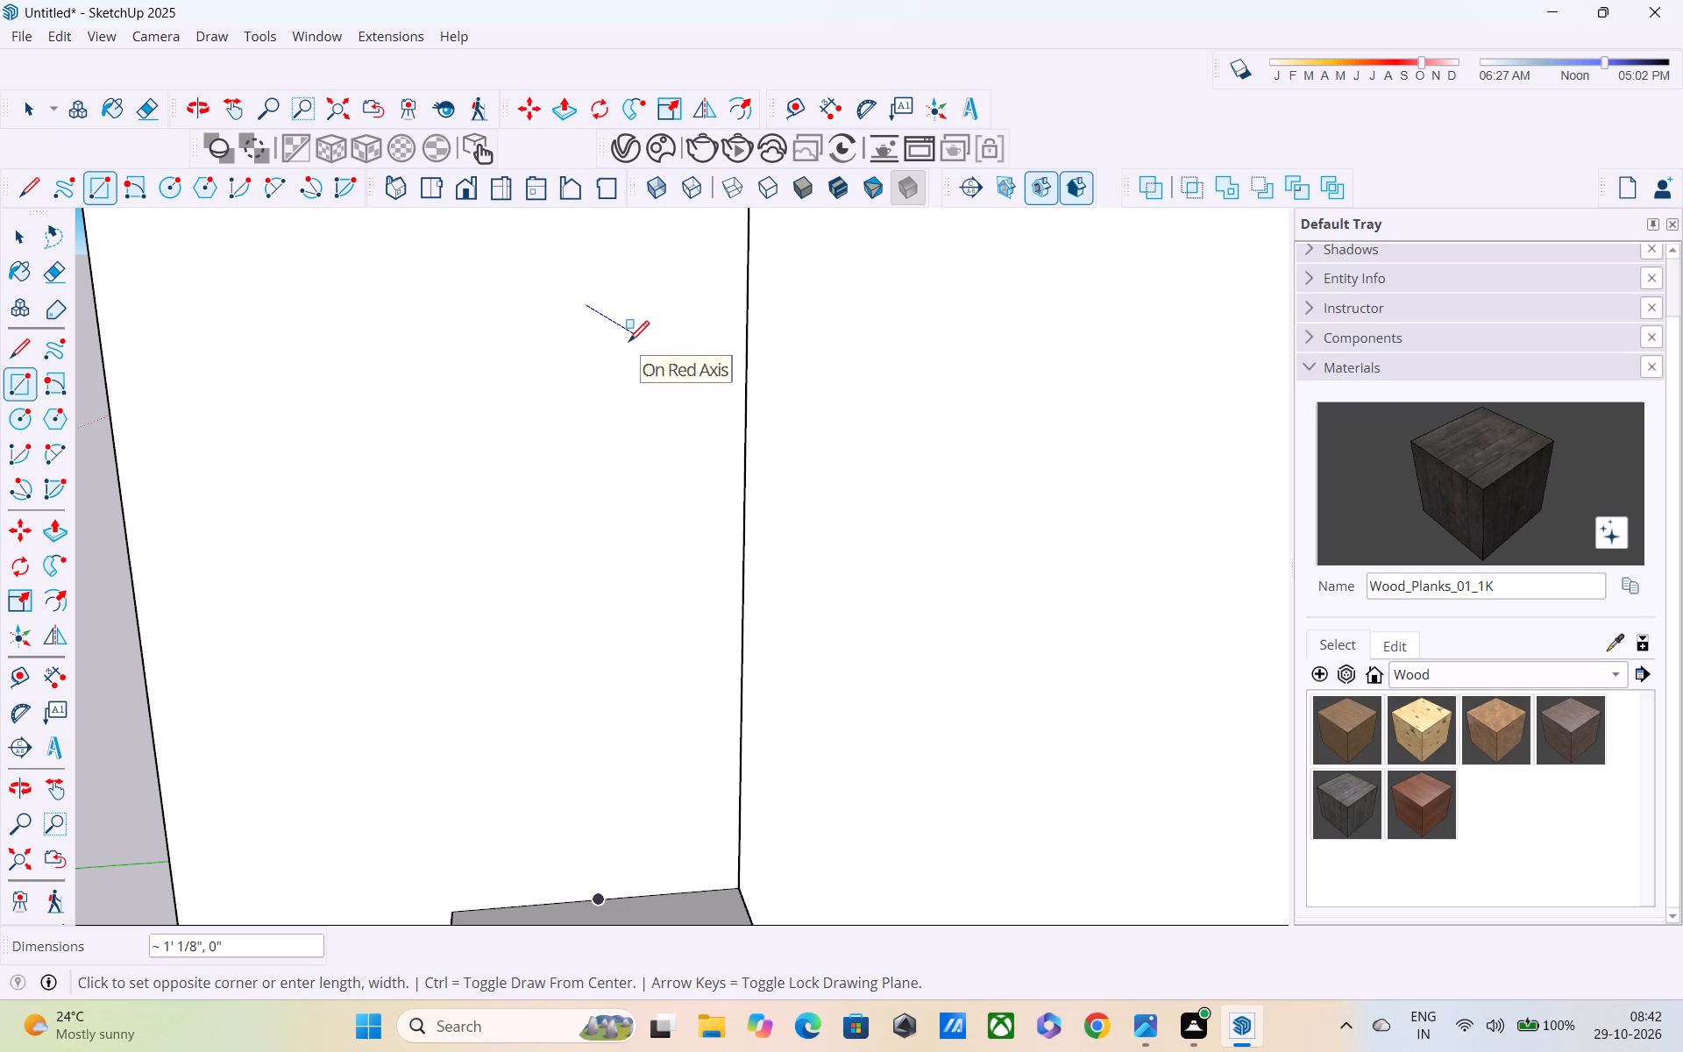
scroll(630, 349, up, 3)
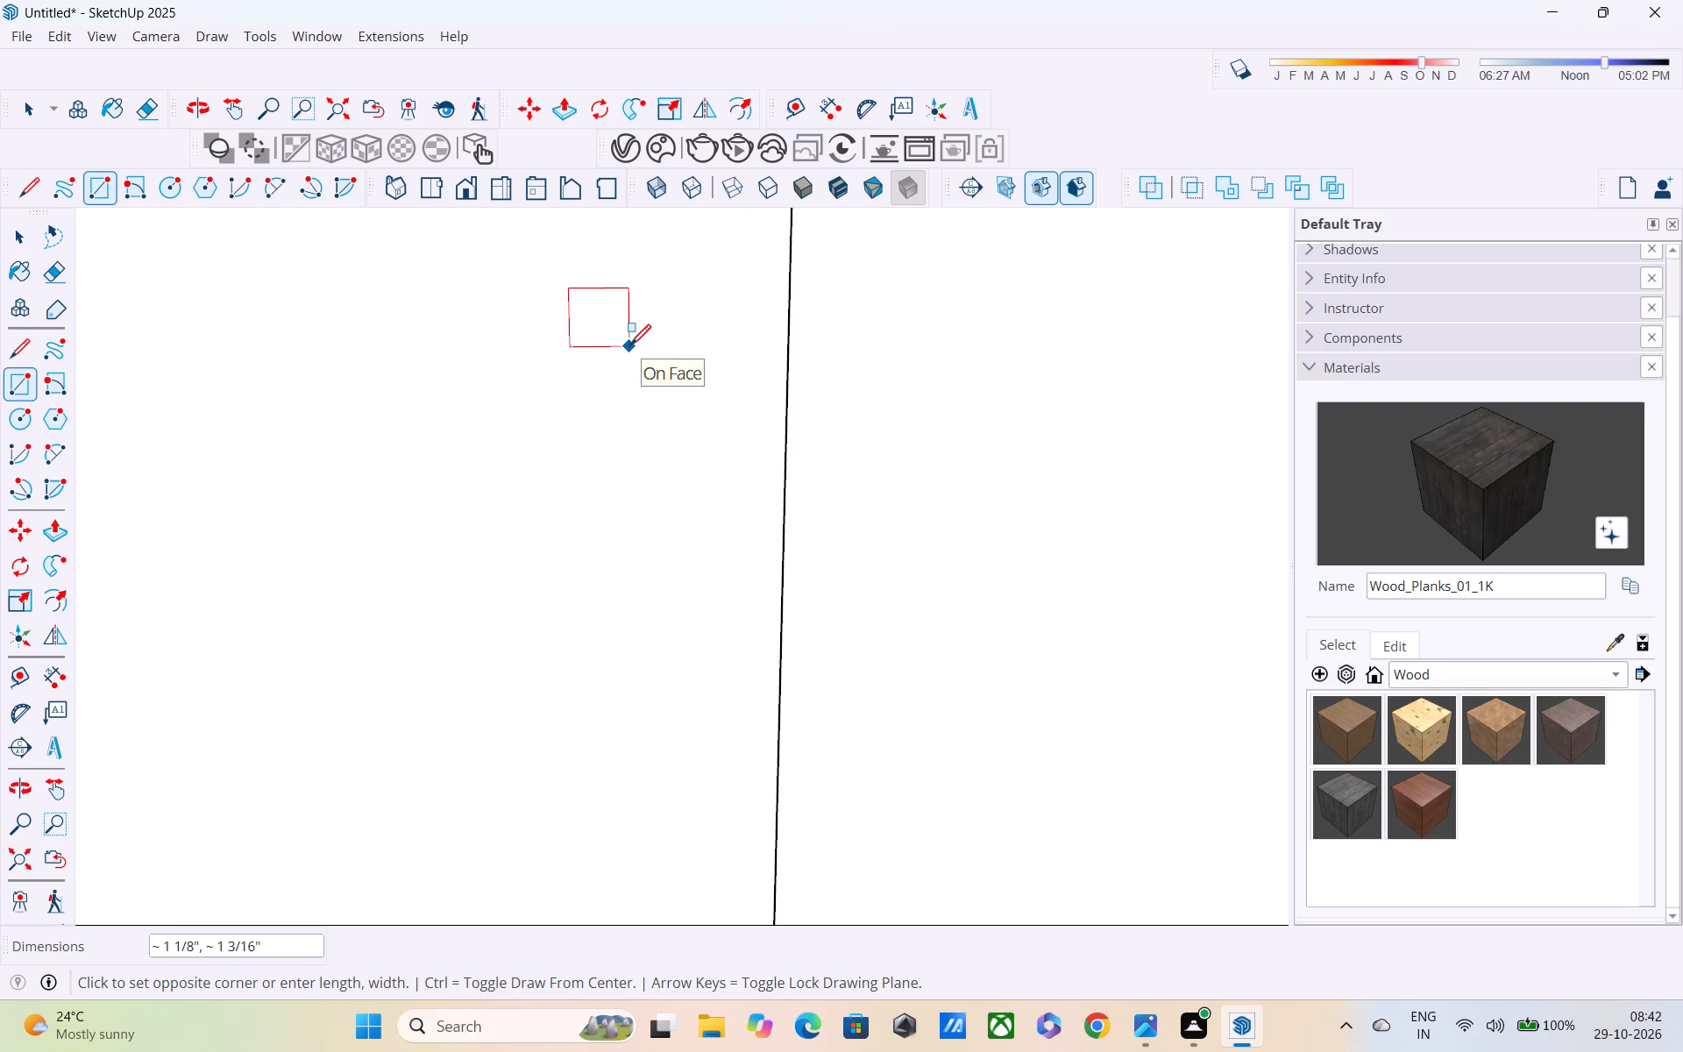
click(641, 357)
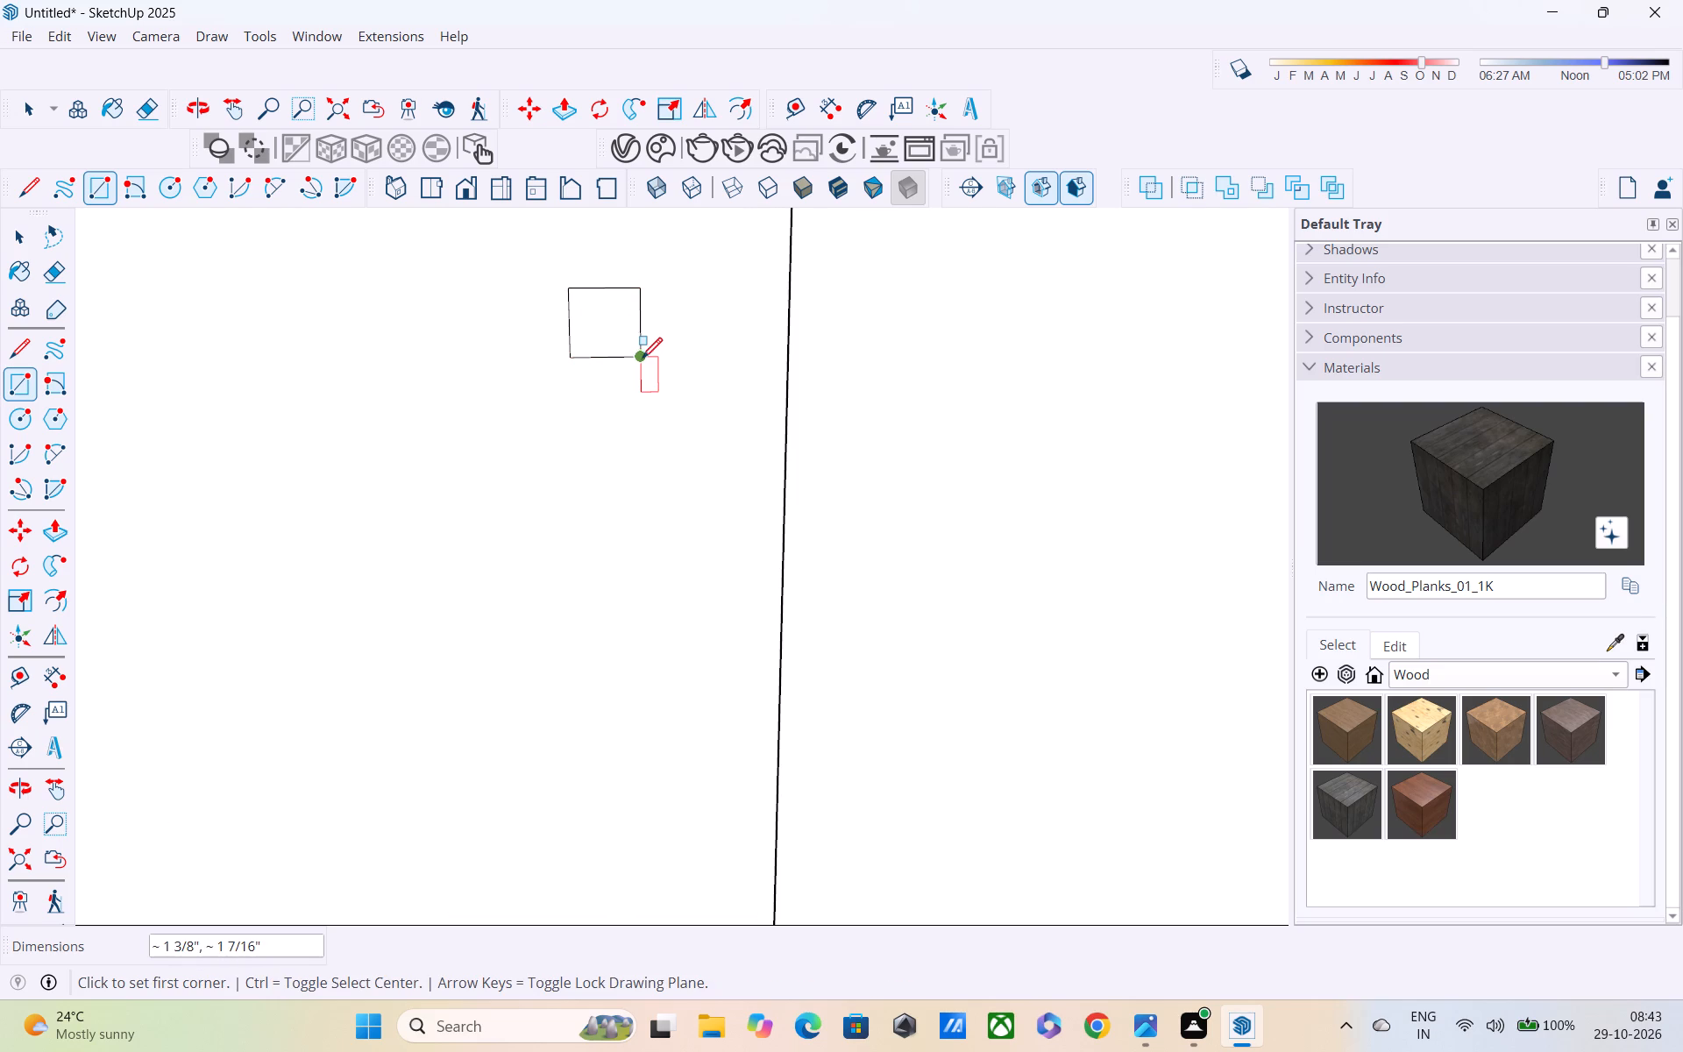
Extrude the small rectangle out of the corner strip toward the framed section, forming a short horizontal bar above the lowered parapet.
key(p)
click(619, 324)
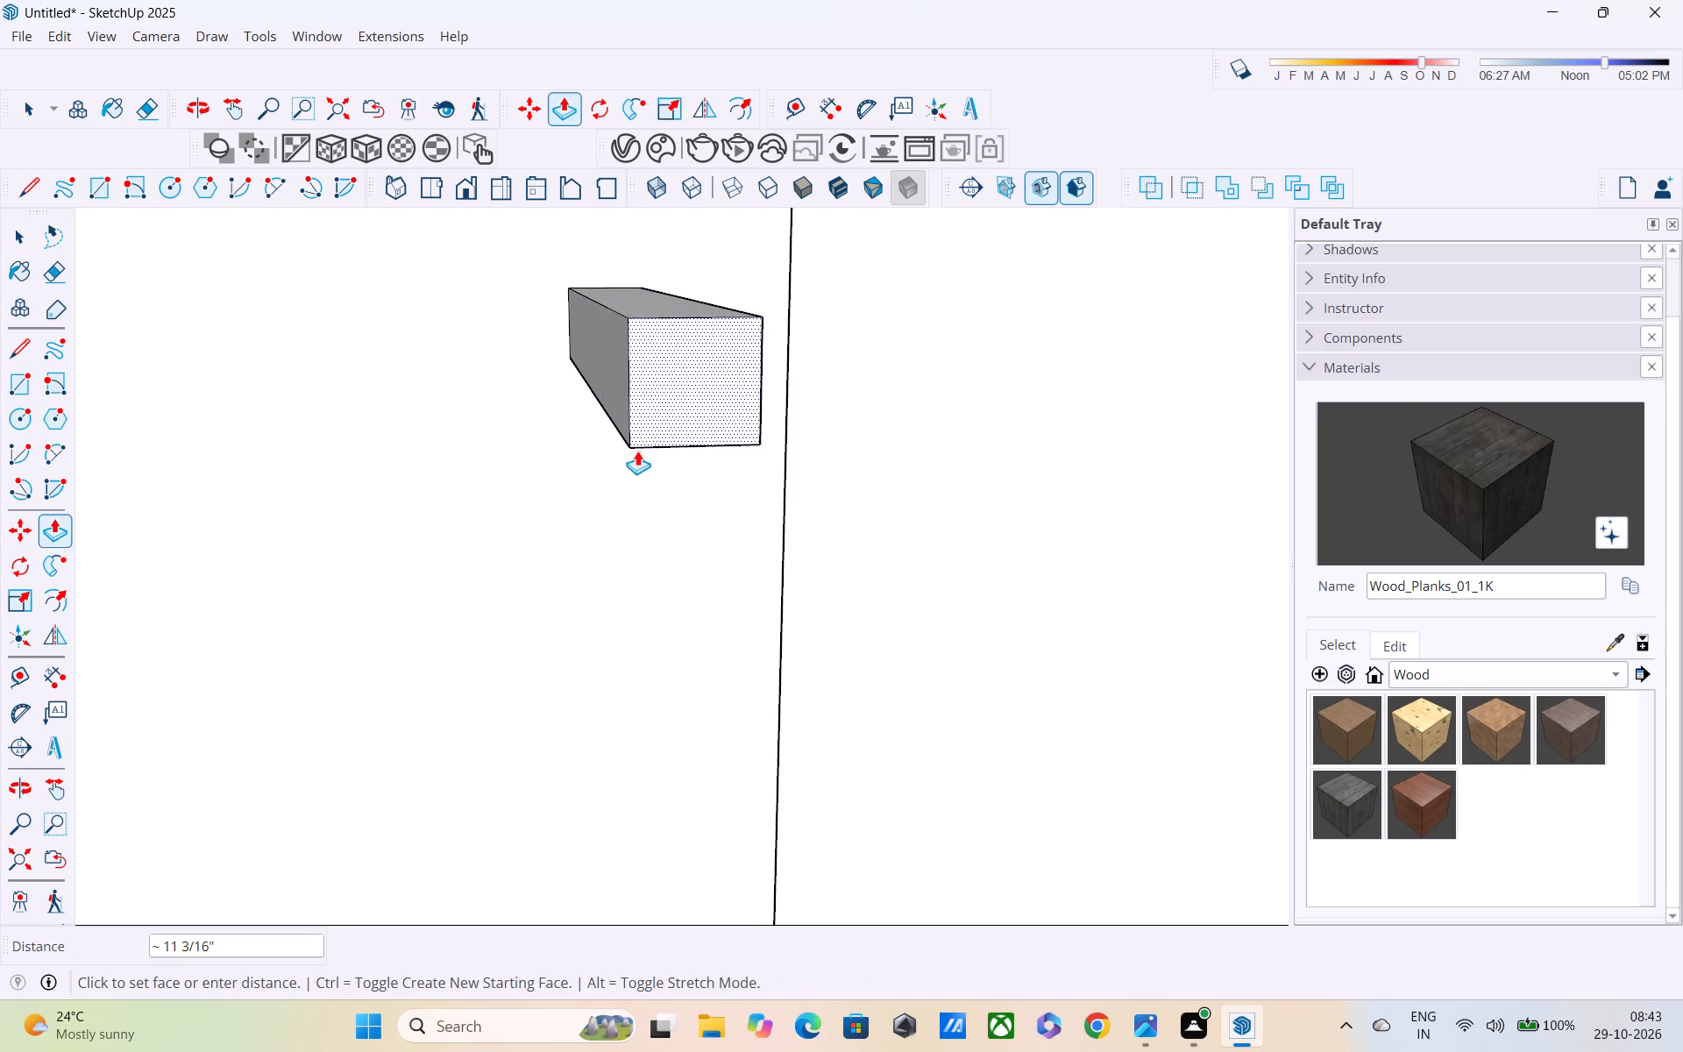
scroll(638, 453, down, 10)
scroll(669, 449, up, 1)
middle_drag(672, 446, 1197, 517)
scroll(683, 447, down, 1)
scroll(1198, 518, up, 1)
scroll(1198, 518, down, 8)
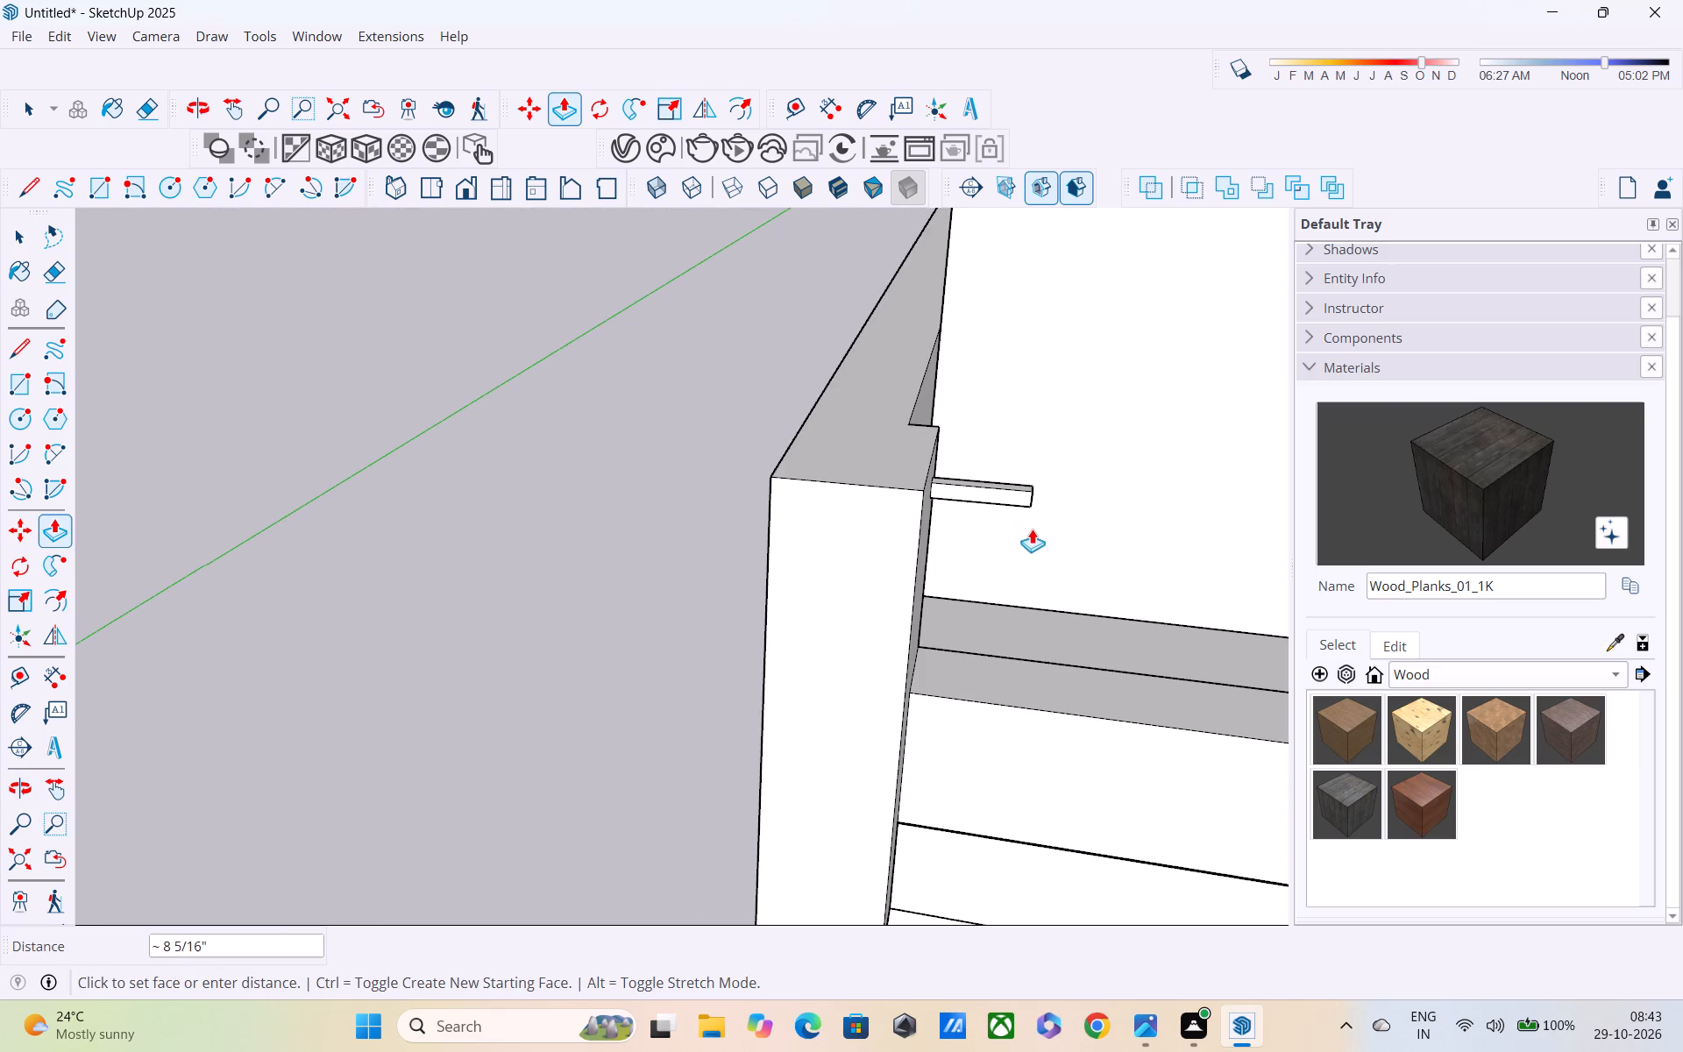
click(1083, 604)
key(space)
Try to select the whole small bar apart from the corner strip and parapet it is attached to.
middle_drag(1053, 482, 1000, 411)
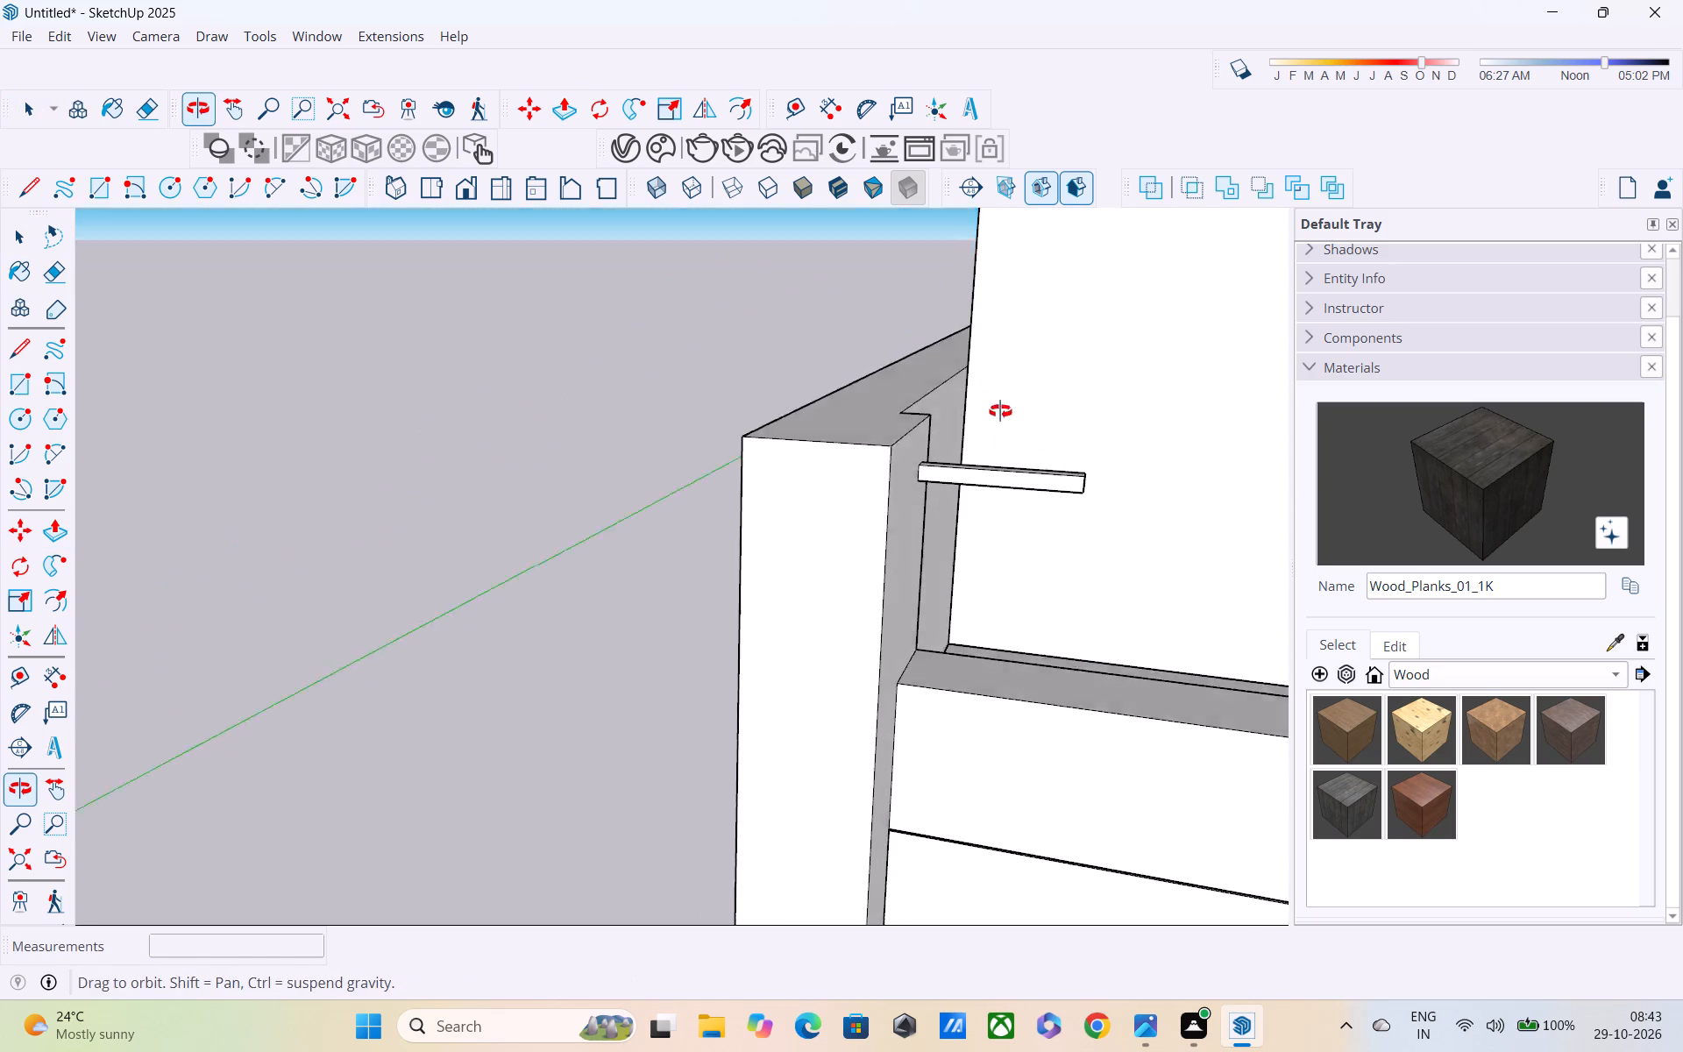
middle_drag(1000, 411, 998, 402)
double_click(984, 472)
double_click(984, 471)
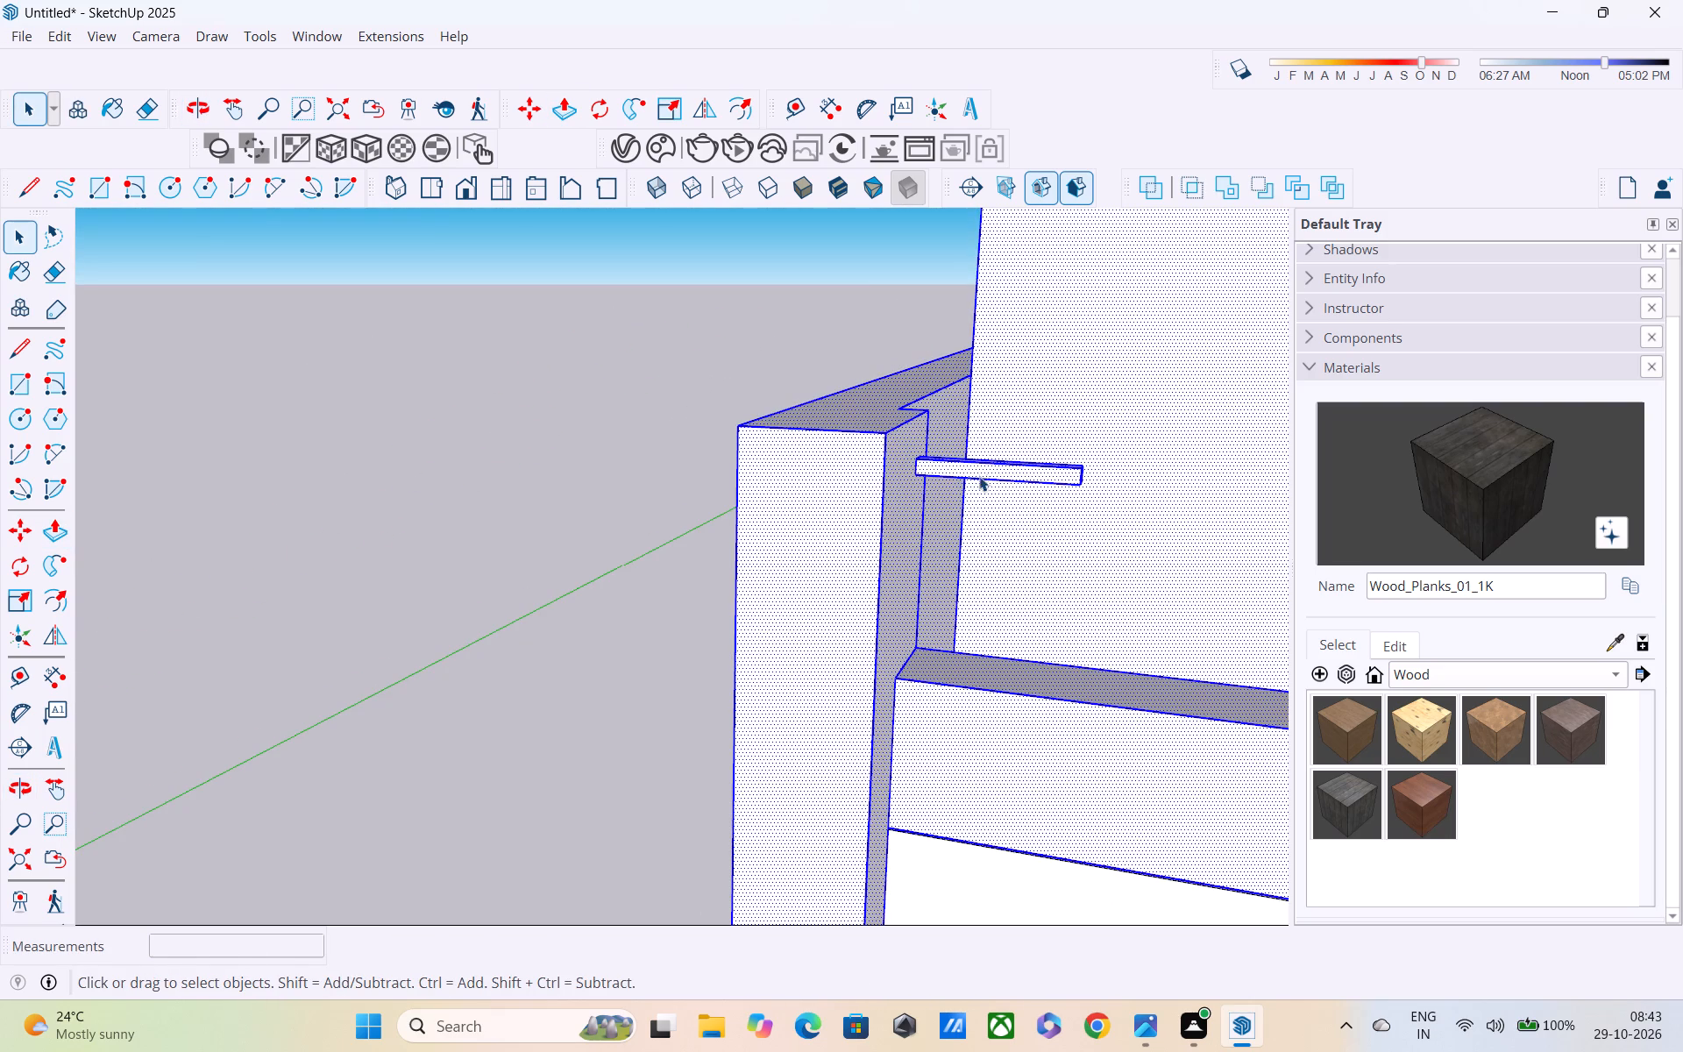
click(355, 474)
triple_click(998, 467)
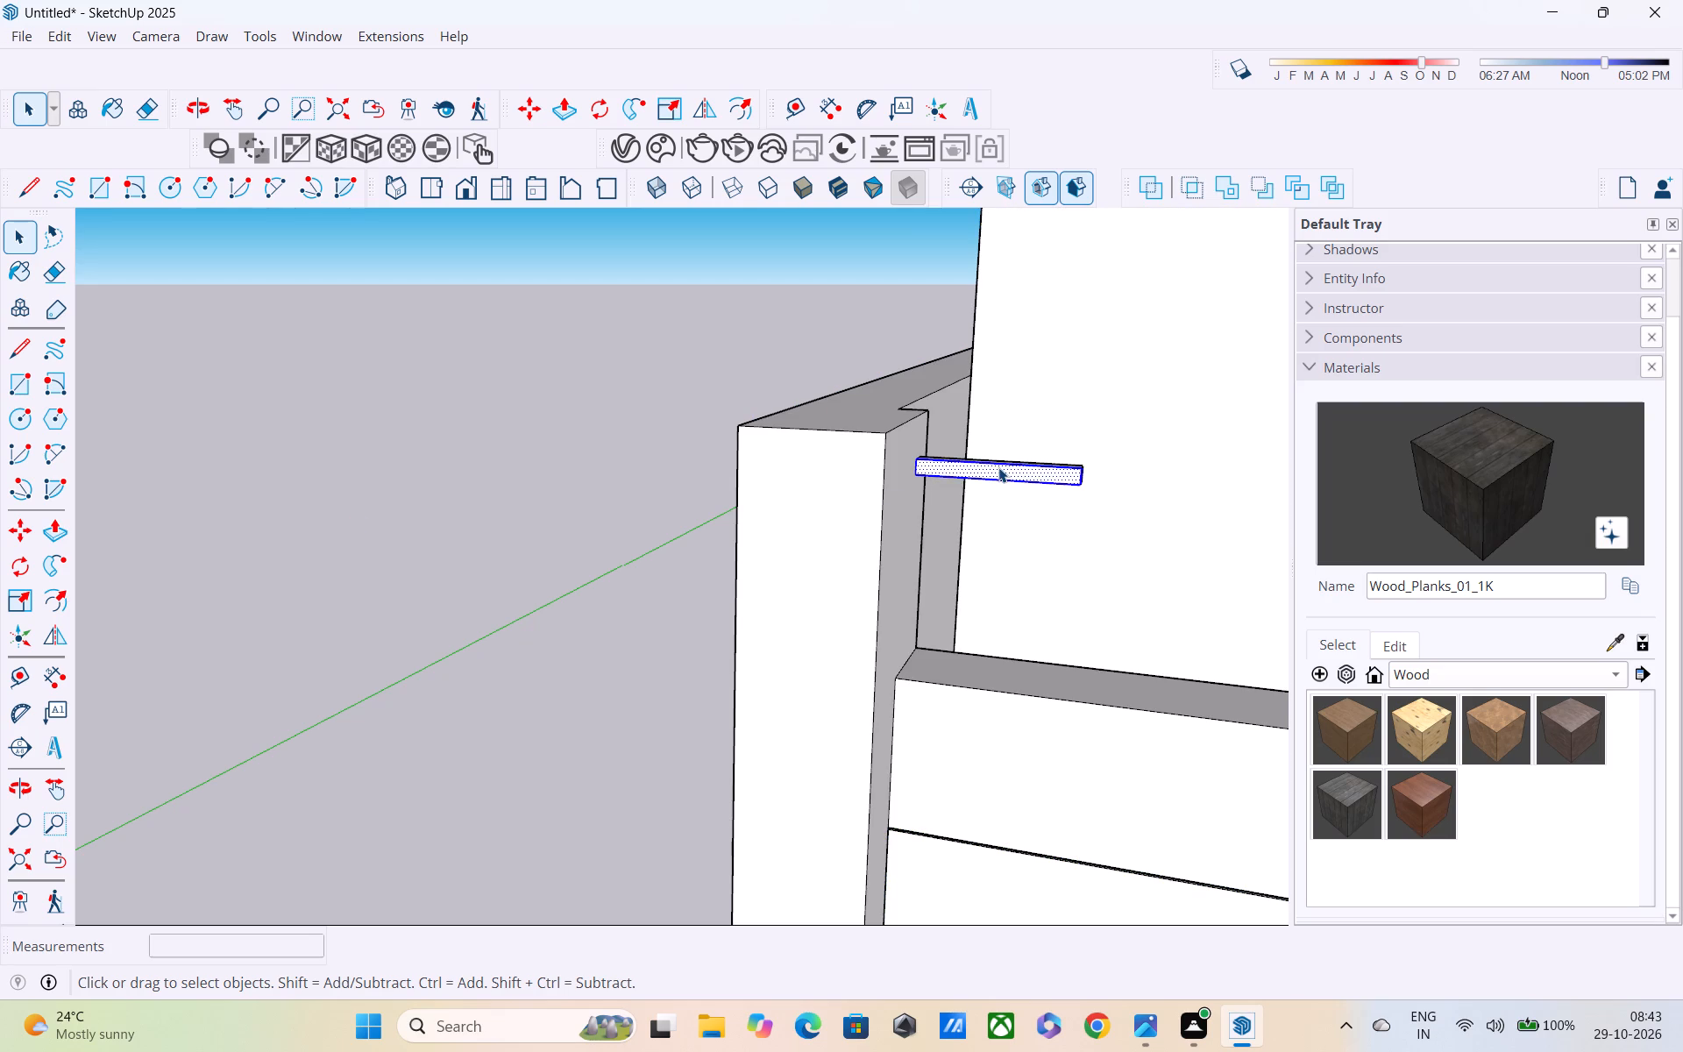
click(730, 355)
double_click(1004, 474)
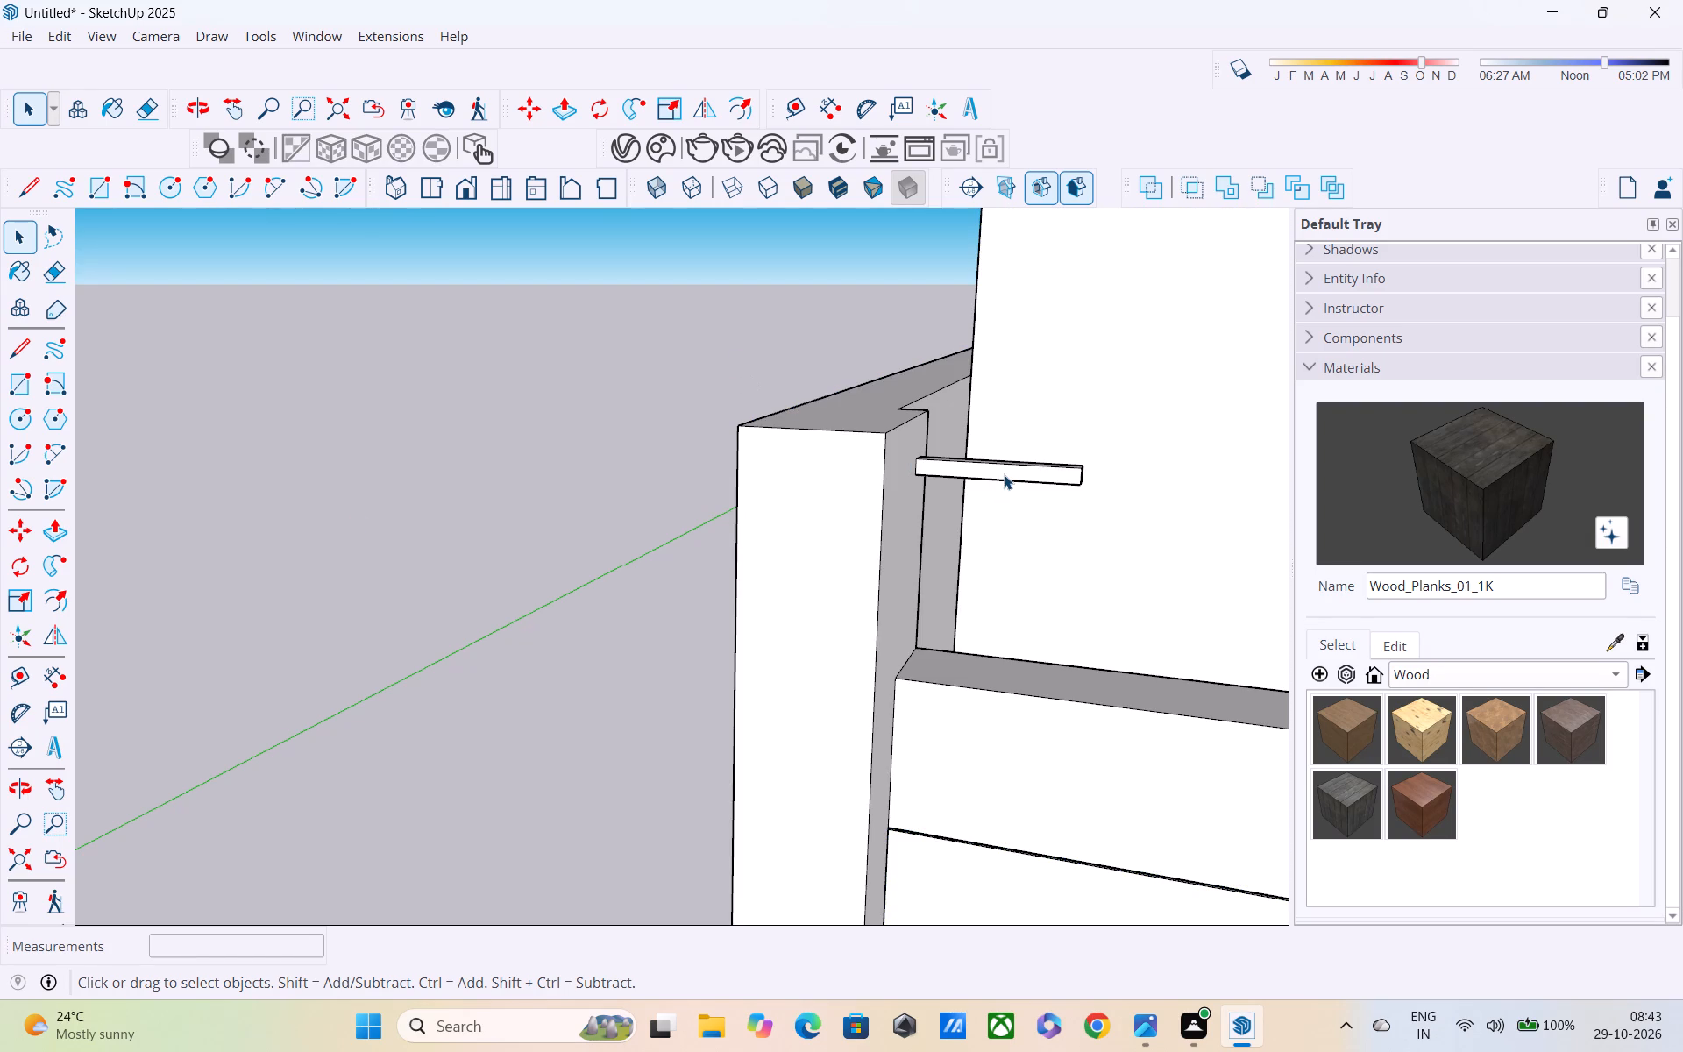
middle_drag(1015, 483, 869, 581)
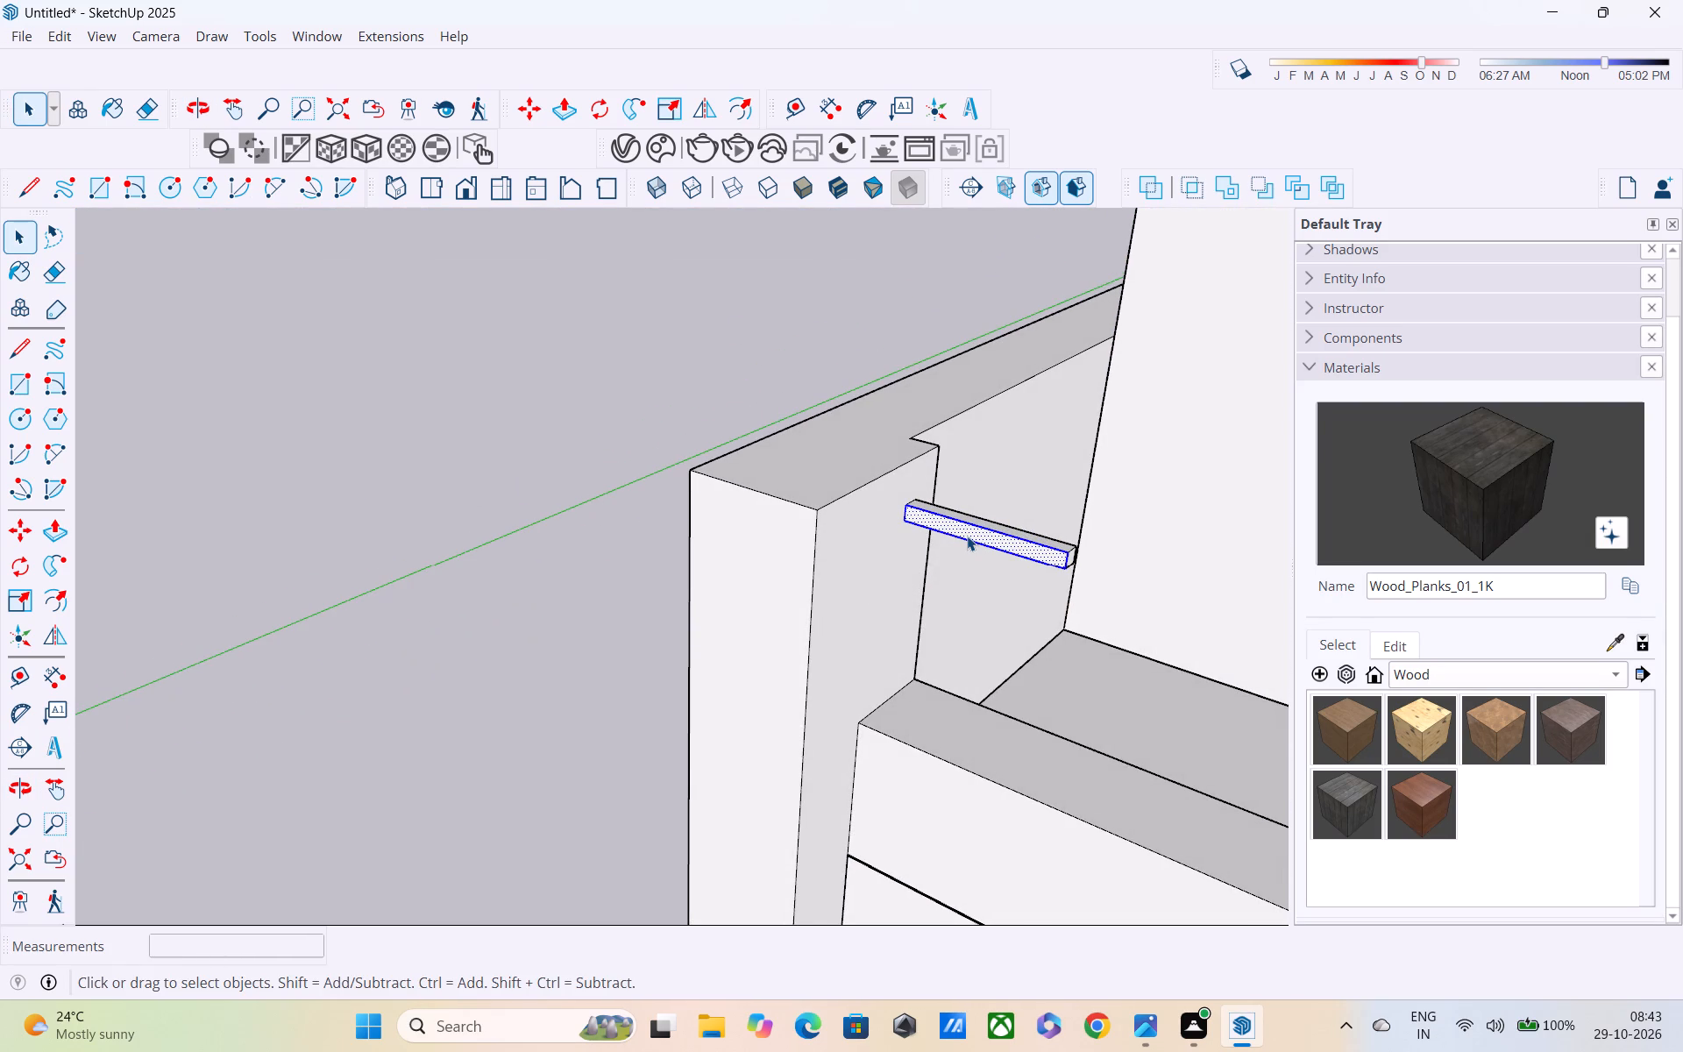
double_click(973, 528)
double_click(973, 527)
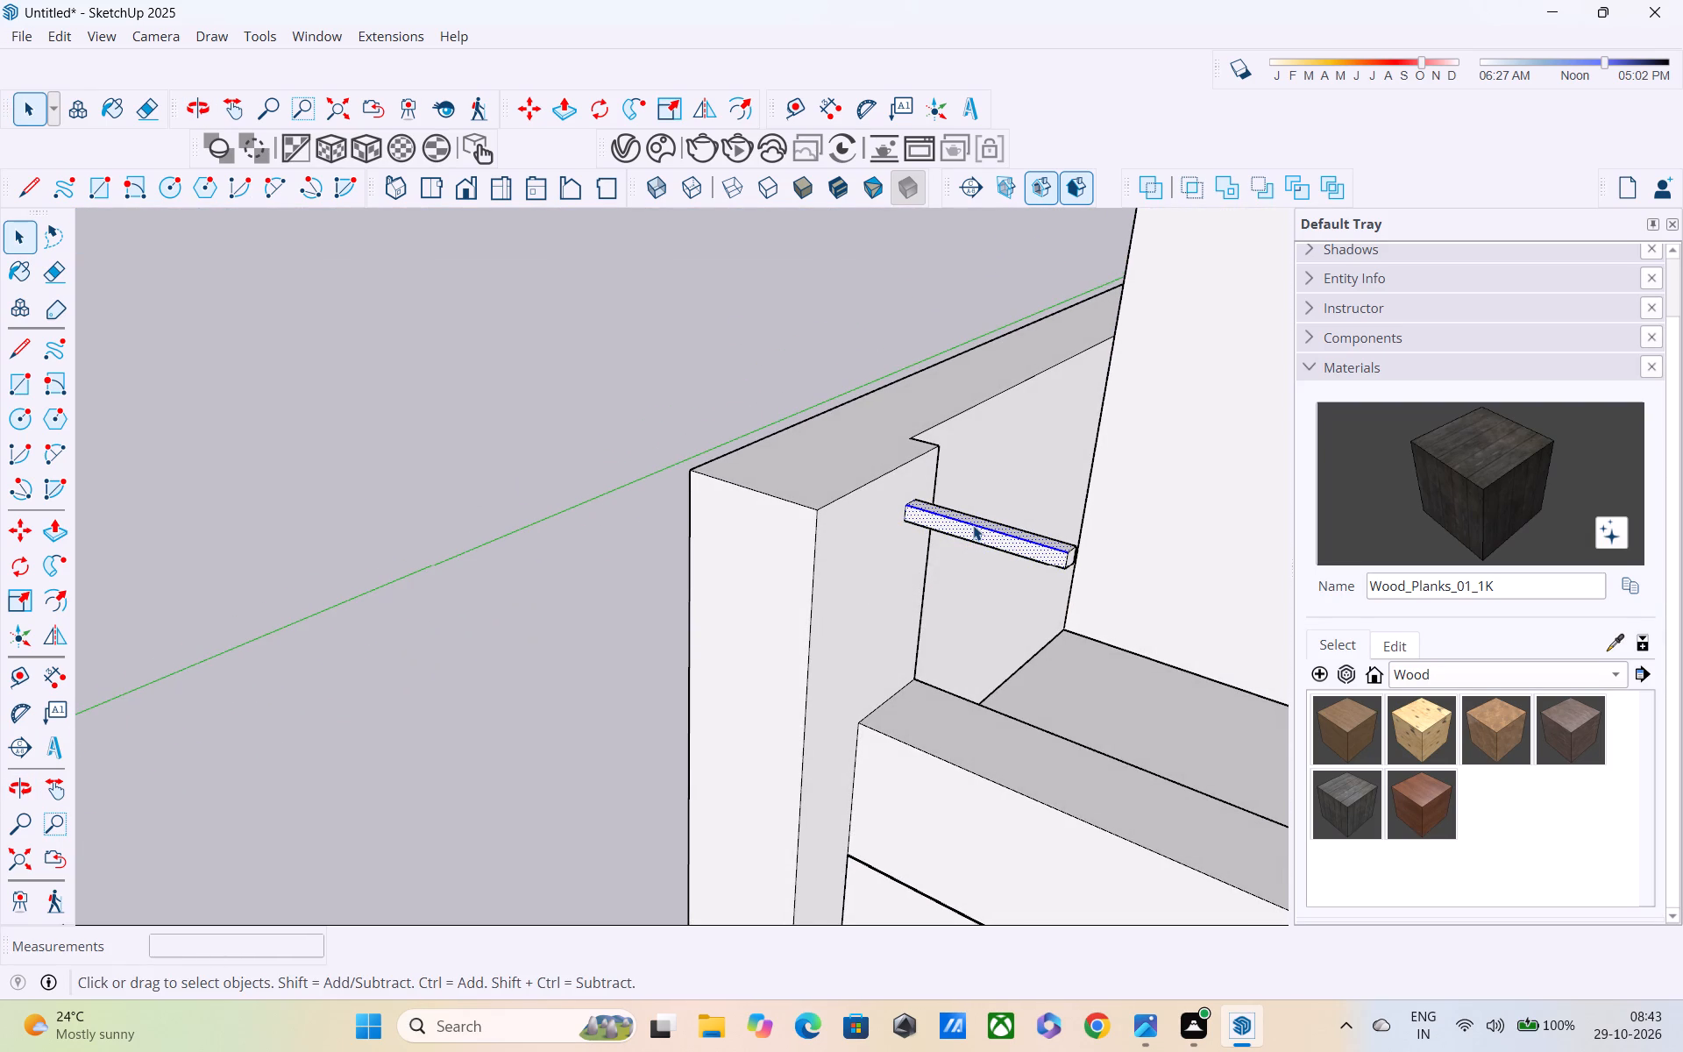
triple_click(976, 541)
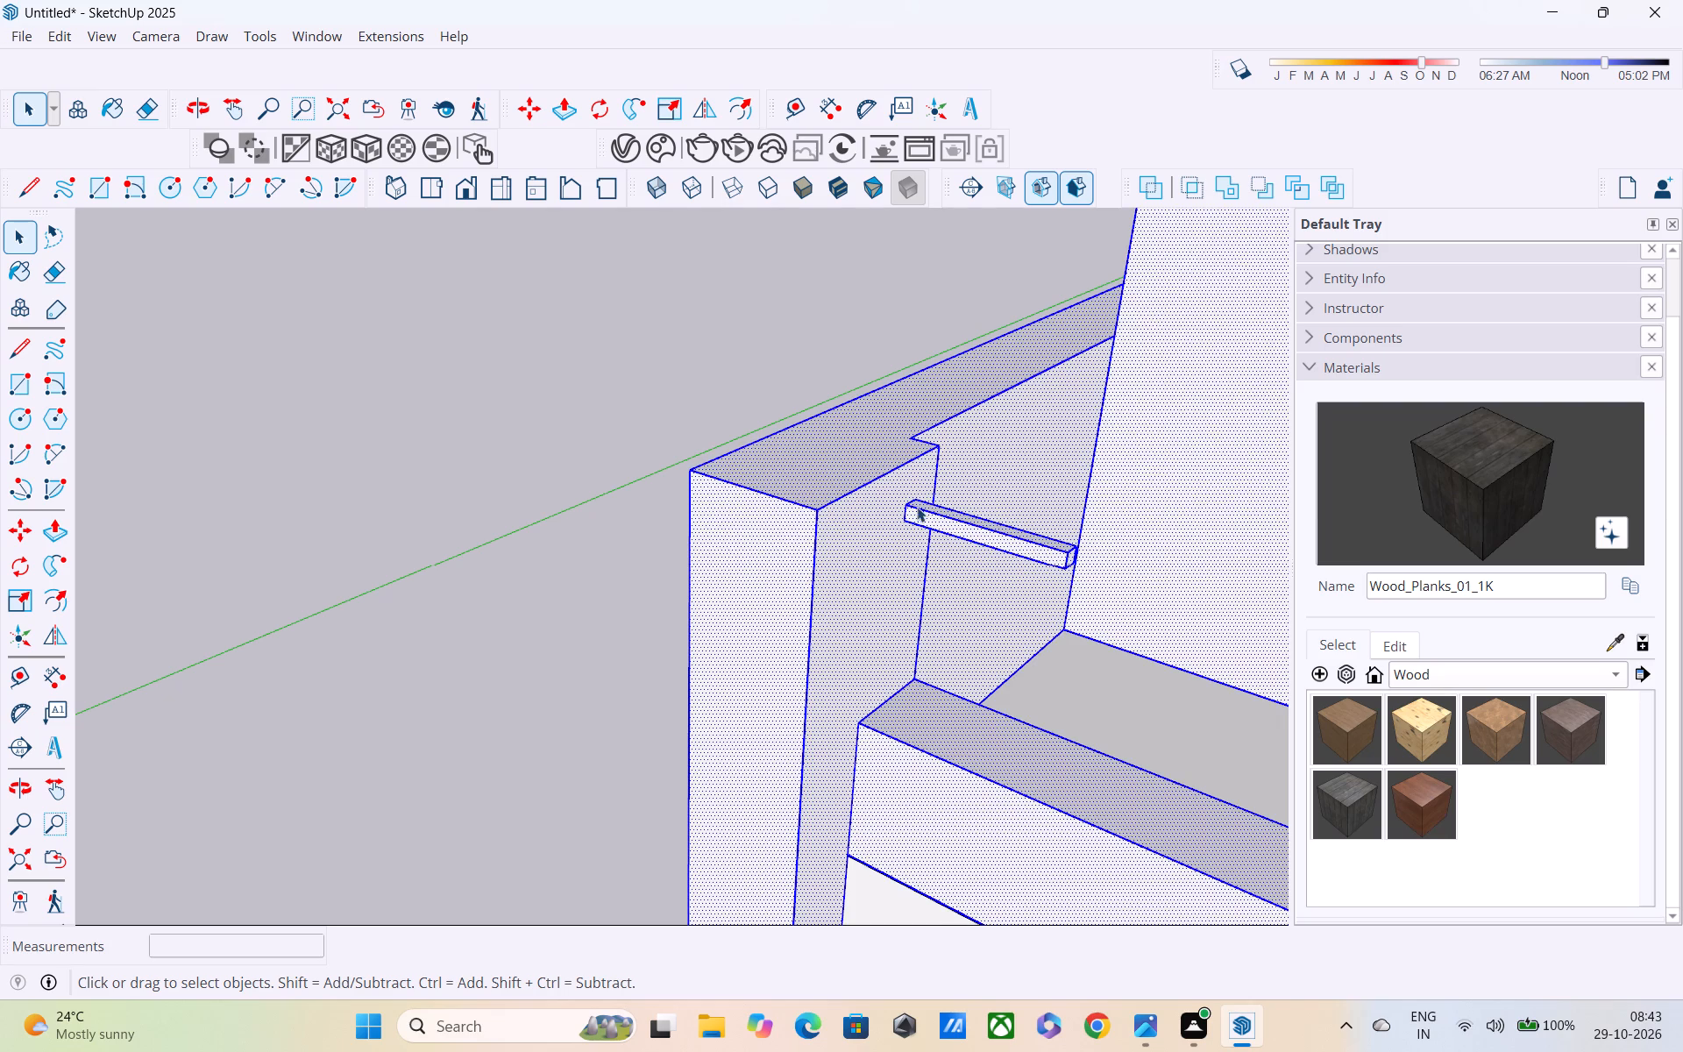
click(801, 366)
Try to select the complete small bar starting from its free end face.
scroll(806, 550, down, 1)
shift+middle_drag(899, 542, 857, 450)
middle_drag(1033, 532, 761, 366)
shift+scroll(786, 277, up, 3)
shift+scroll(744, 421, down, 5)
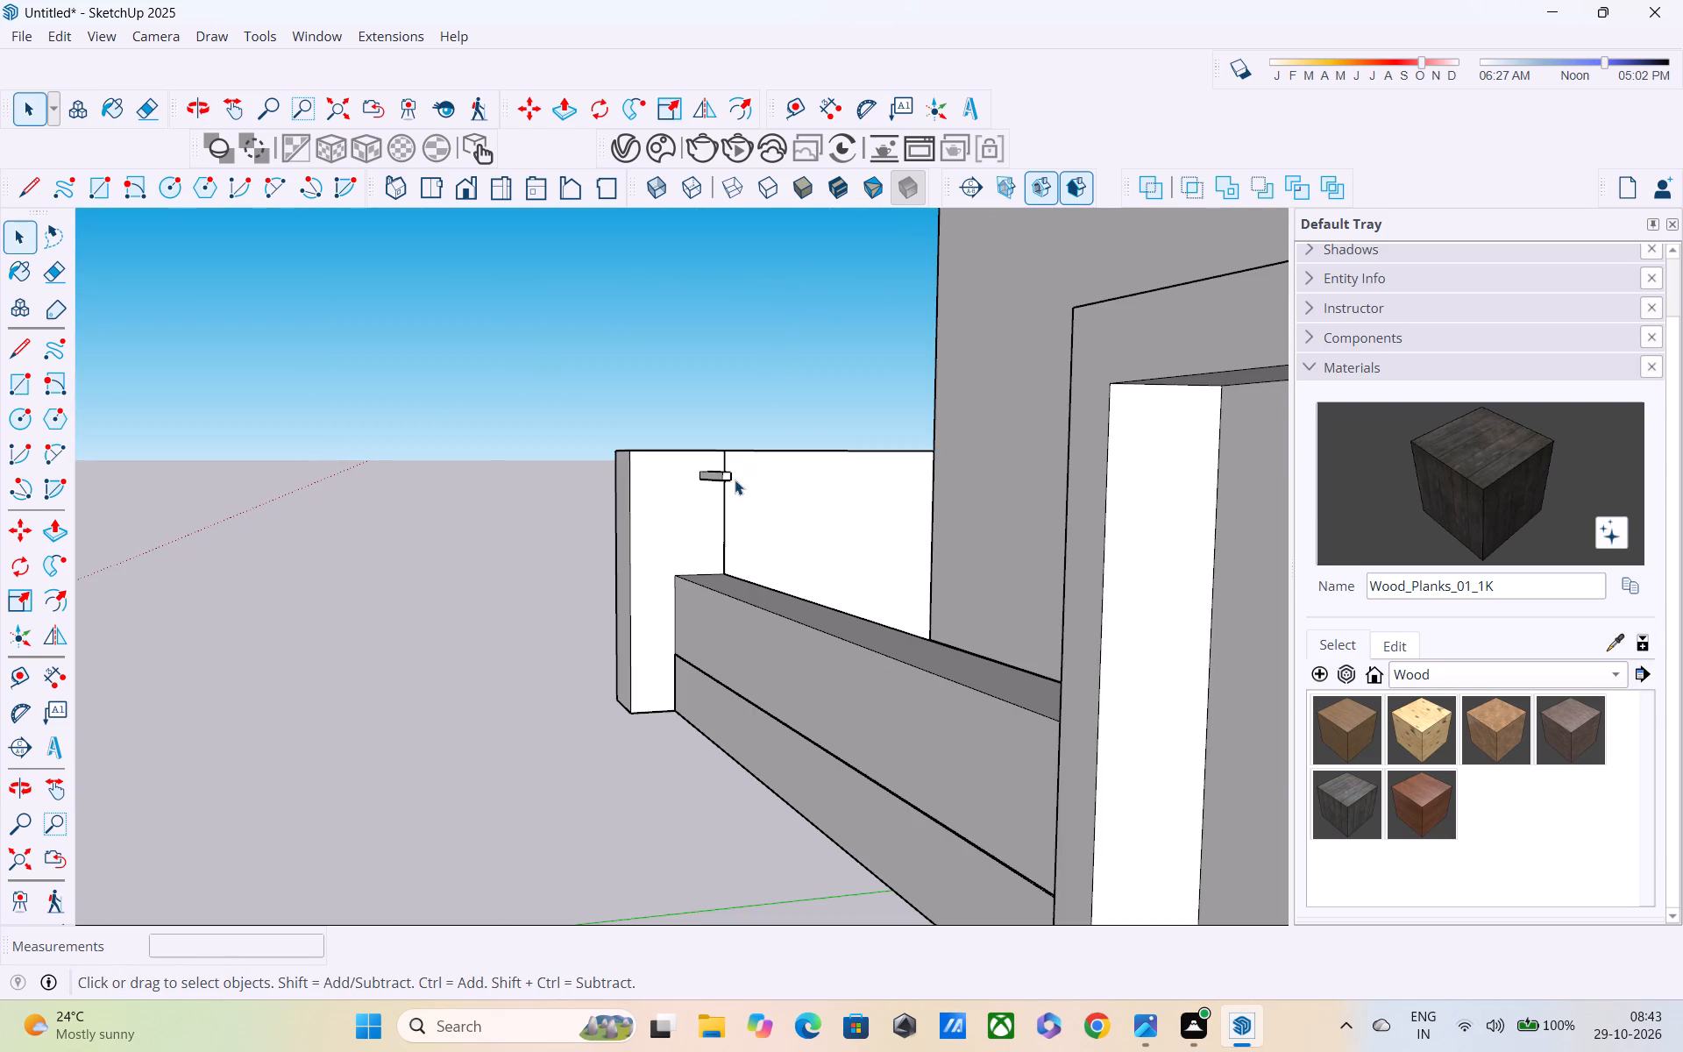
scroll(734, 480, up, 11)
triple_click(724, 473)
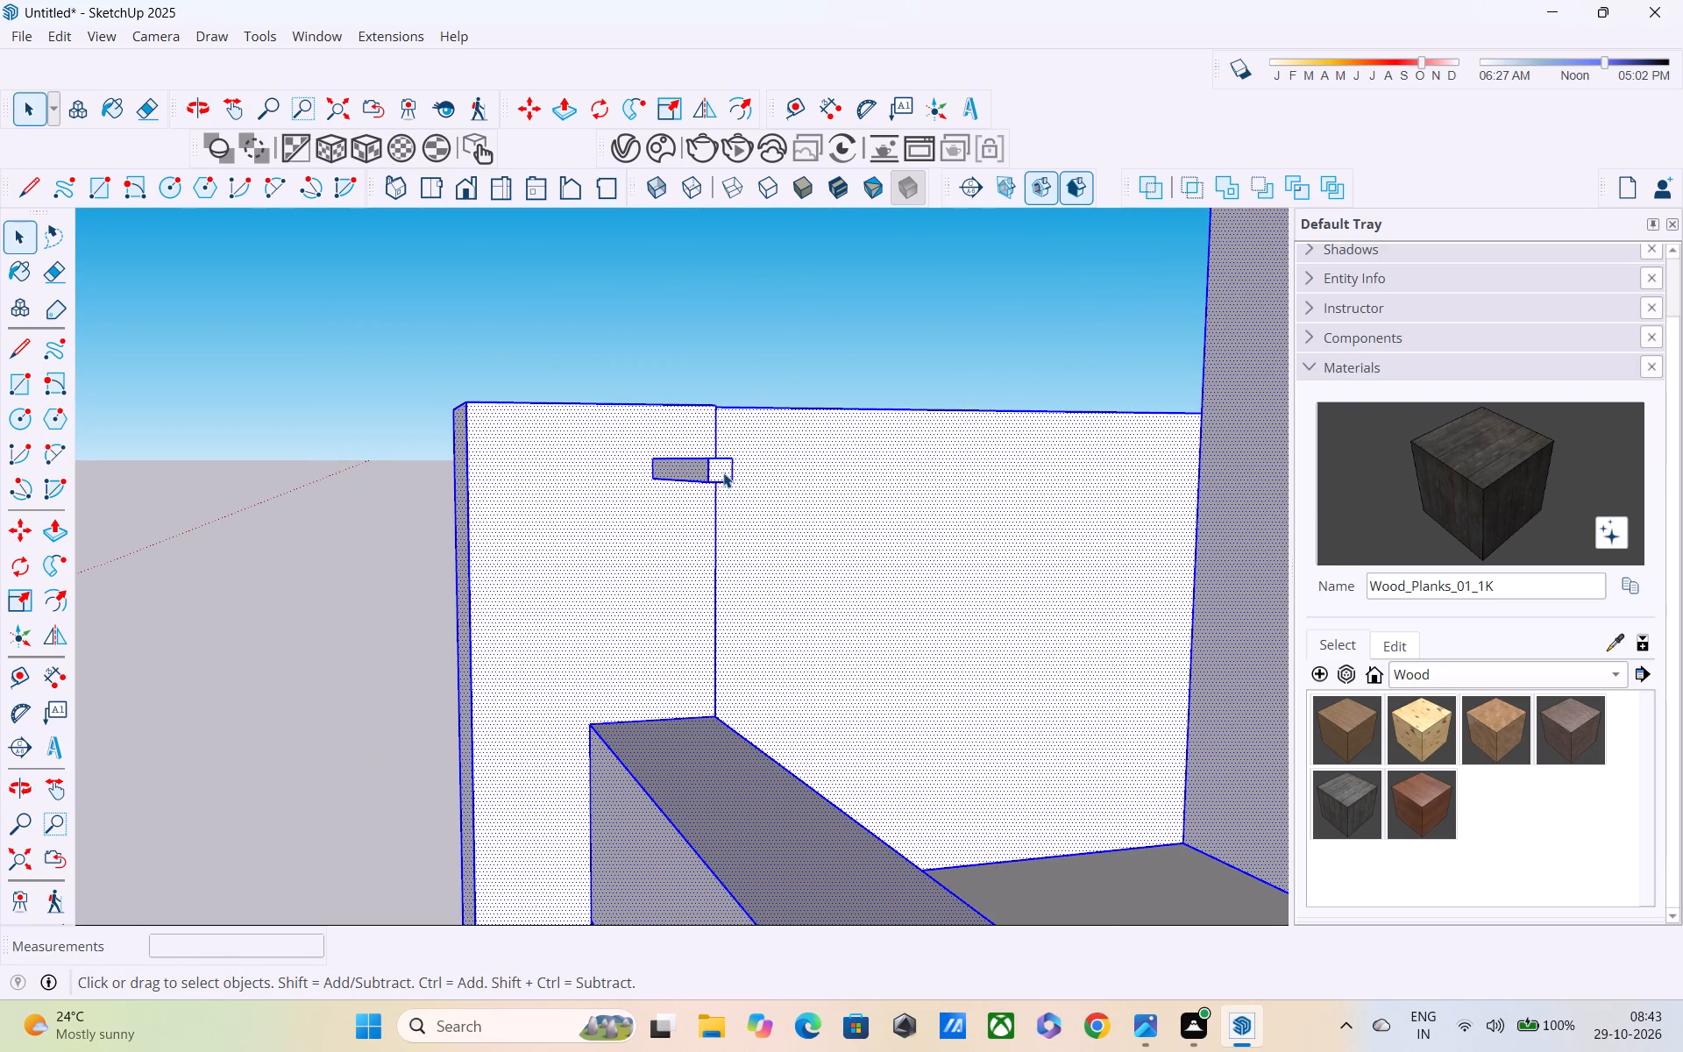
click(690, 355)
Copy the complete small bar about 1' 3 9/16" straight down the corner strip's inner face and divide the spacing by 3.
scroll(674, 514, up, 3)
middle_drag(680, 452, 699, 412)
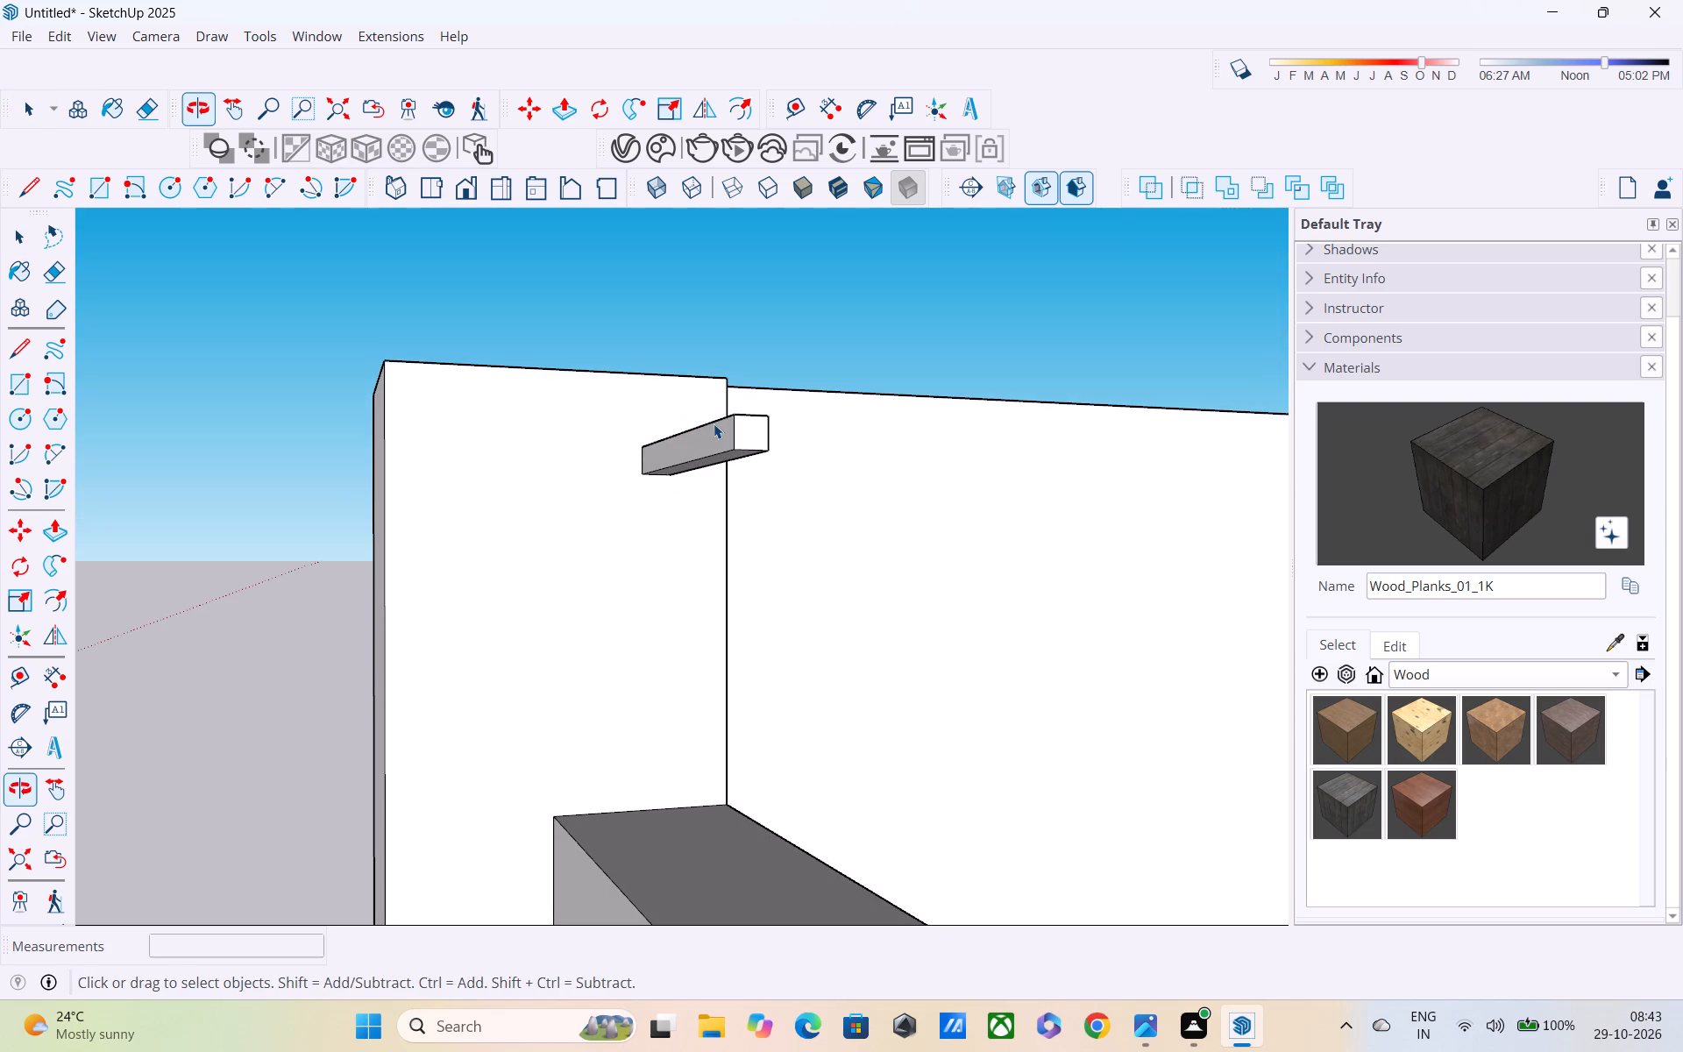
double_click(714, 427)
shift+double_click(718, 462)
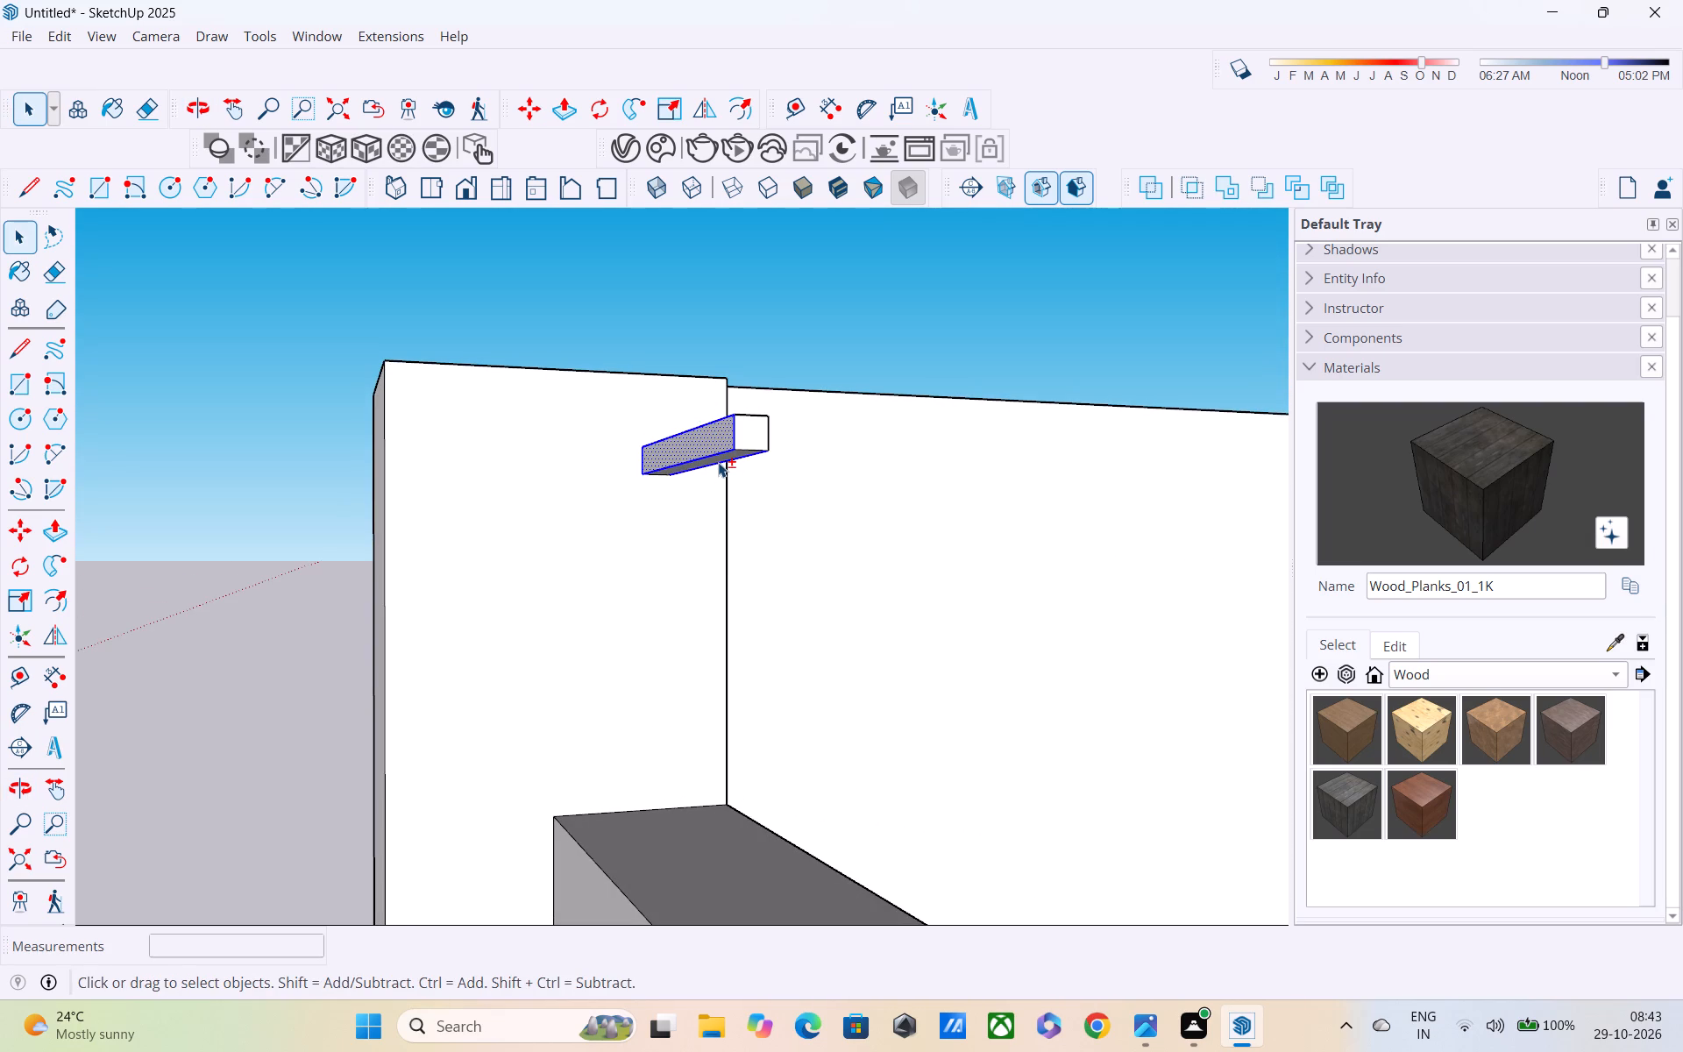
middle_drag(706, 435, 677, 262)
shift+scroll(759, 371, up, 3)
shift+scroll(723, 378, down, 3)
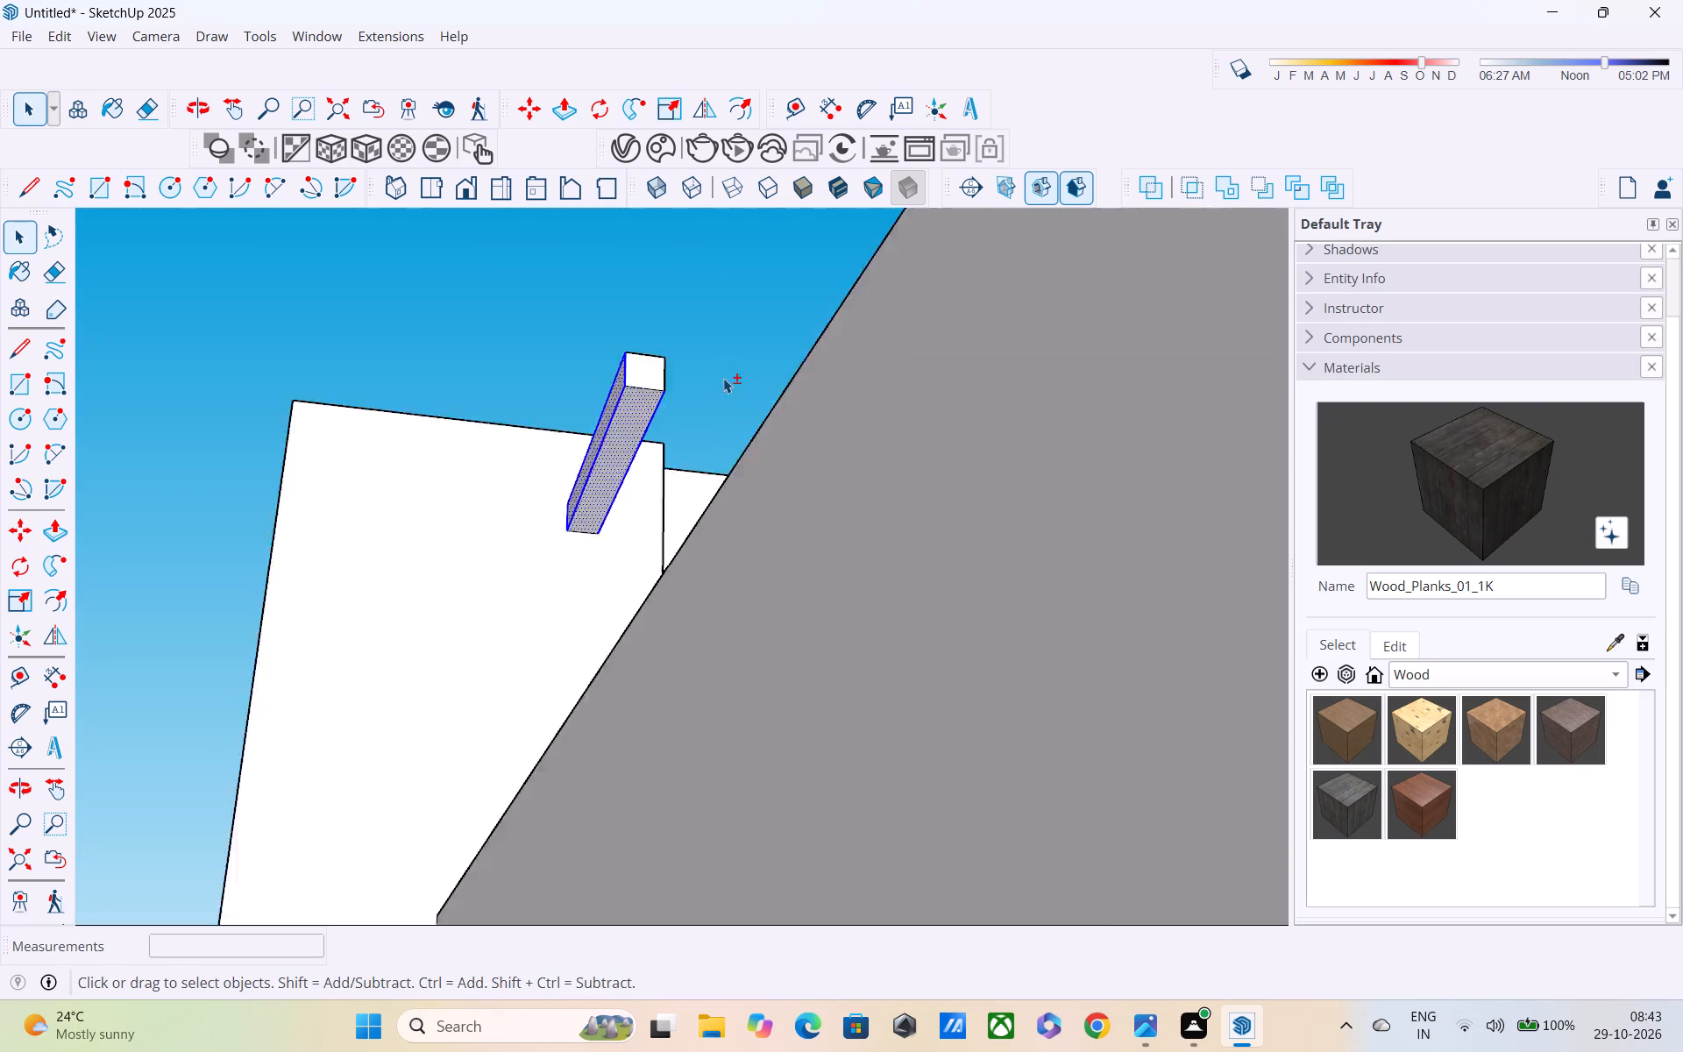
shift+scroll(723, 378, down, 2)
shift+scroll(695, 366, up, 4)
shift+scroll(685, 410, down, 4)
scroll(685, 413, up, 2)
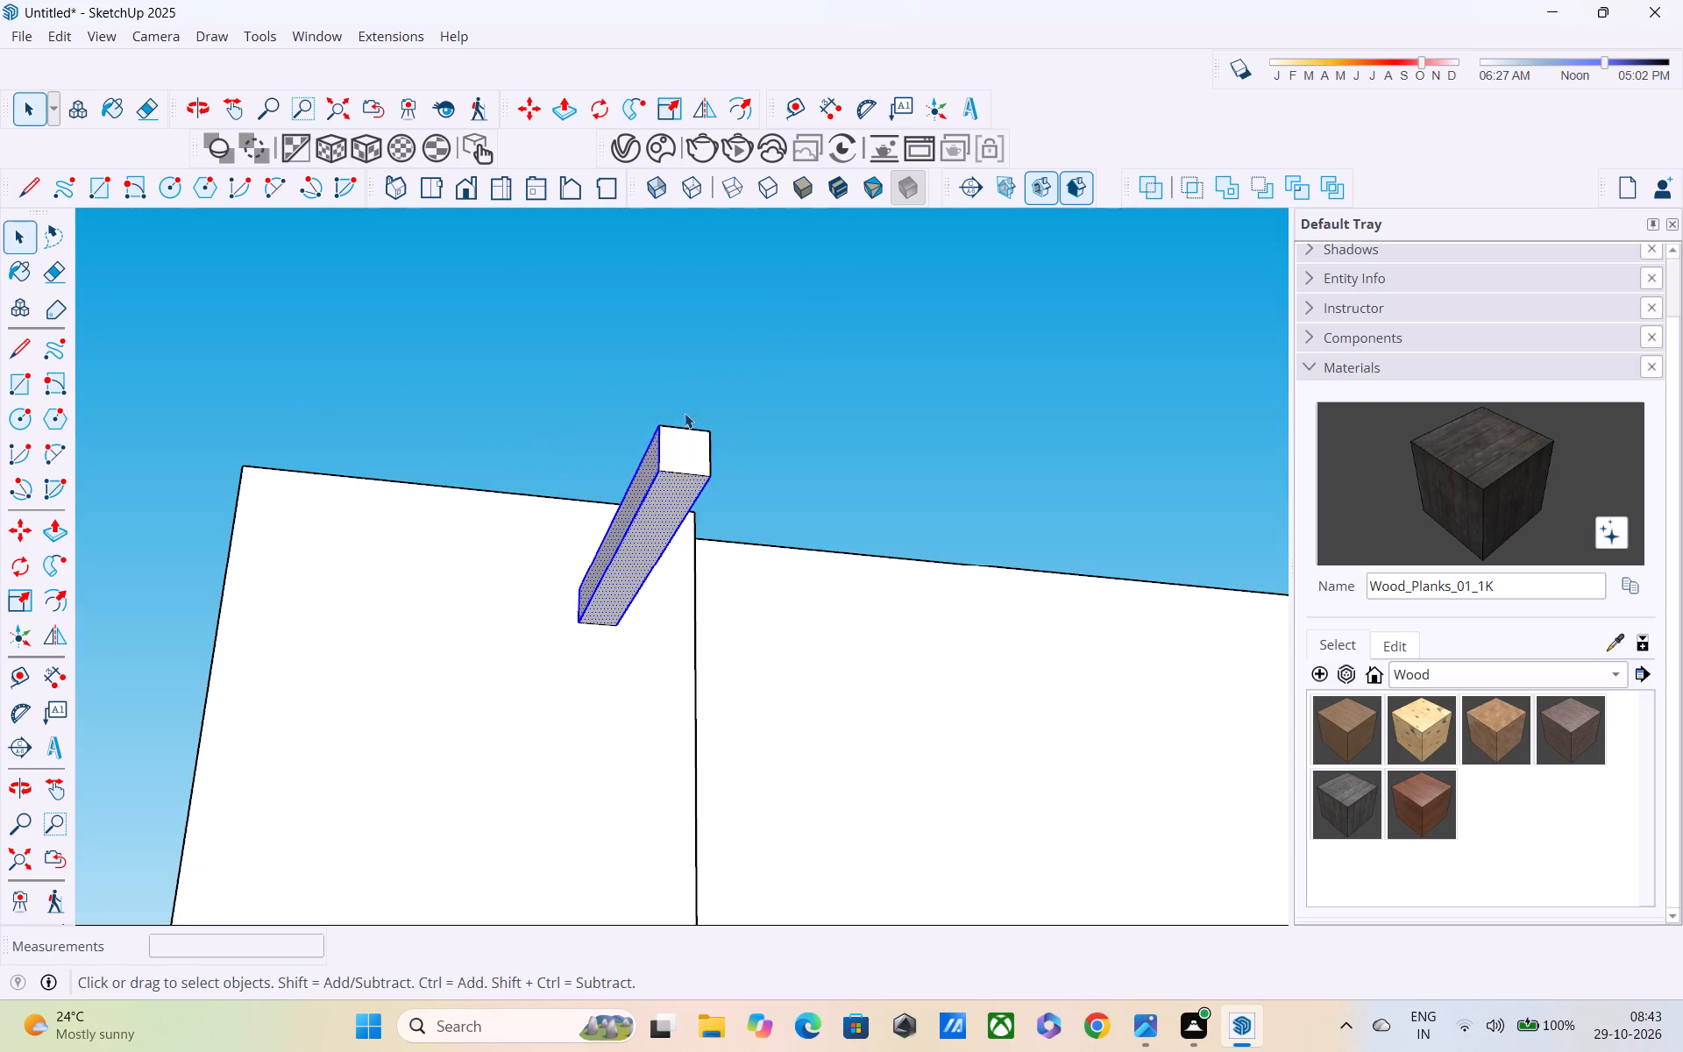
middle_drag(682, 421, 689, 523)
shift+scroll(696, 551, up, 4)
shift+double_click(685, 519)
middle_drag(682, 519, 636, 581)
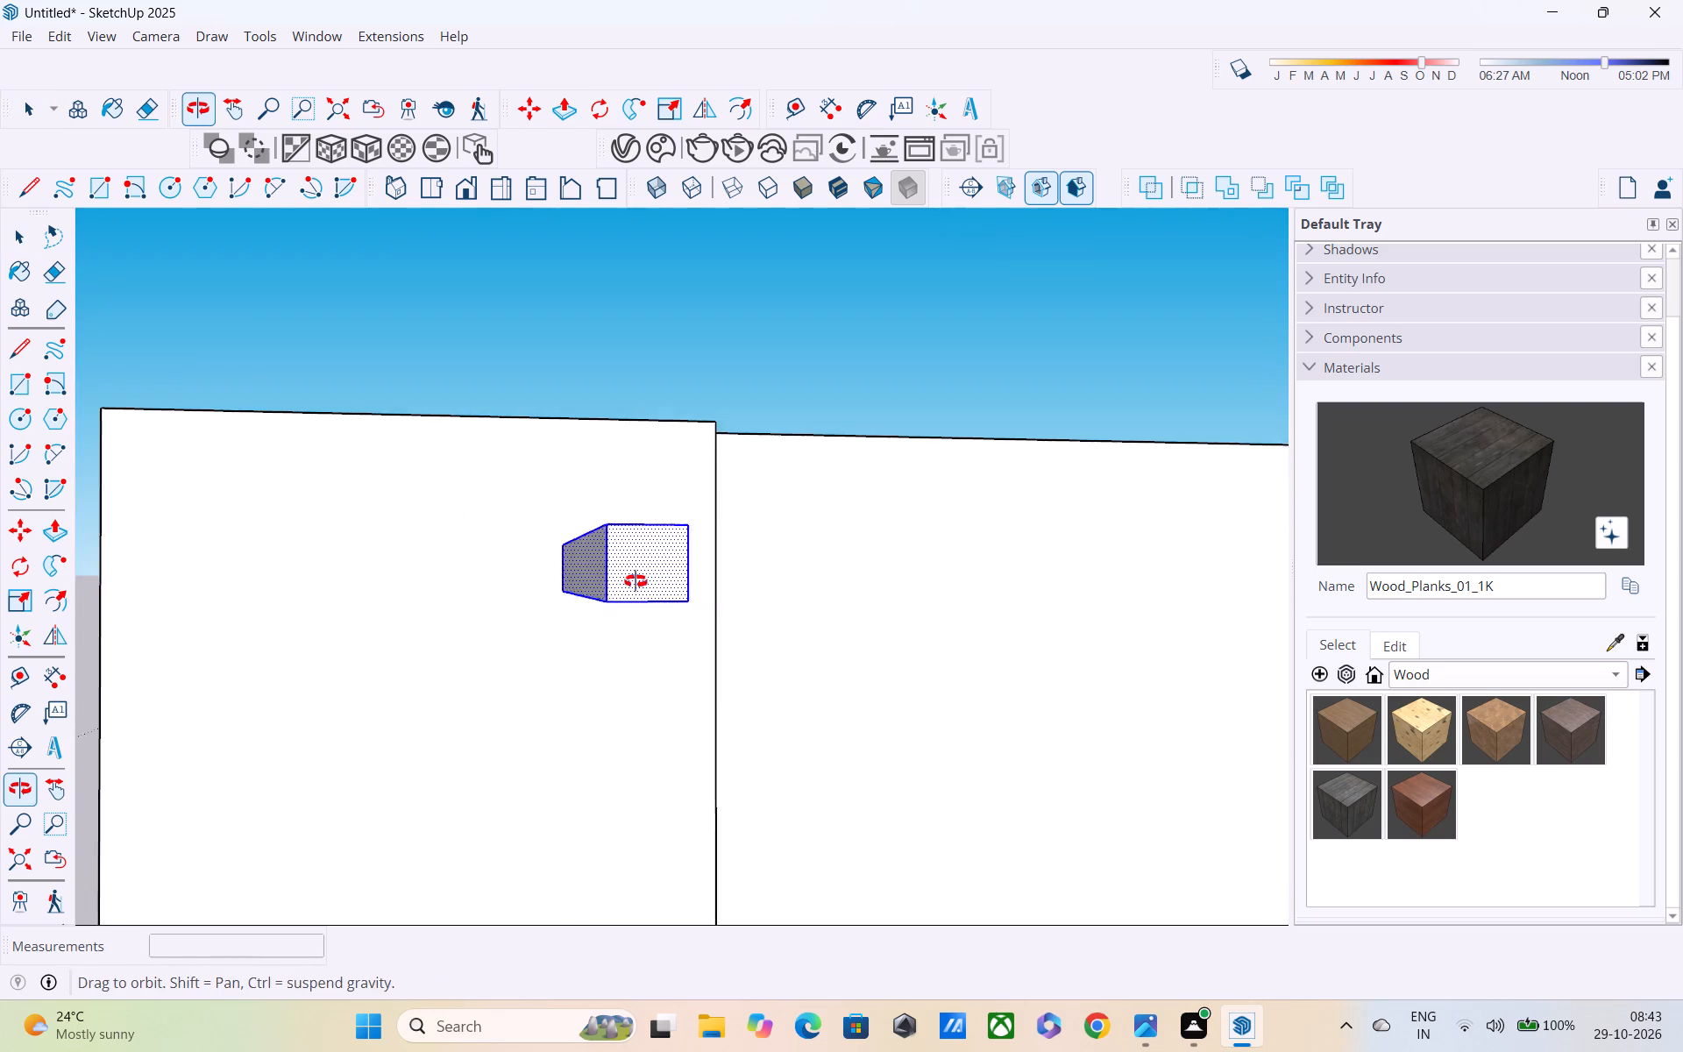
middle_drag(636, 581, 378, 588)
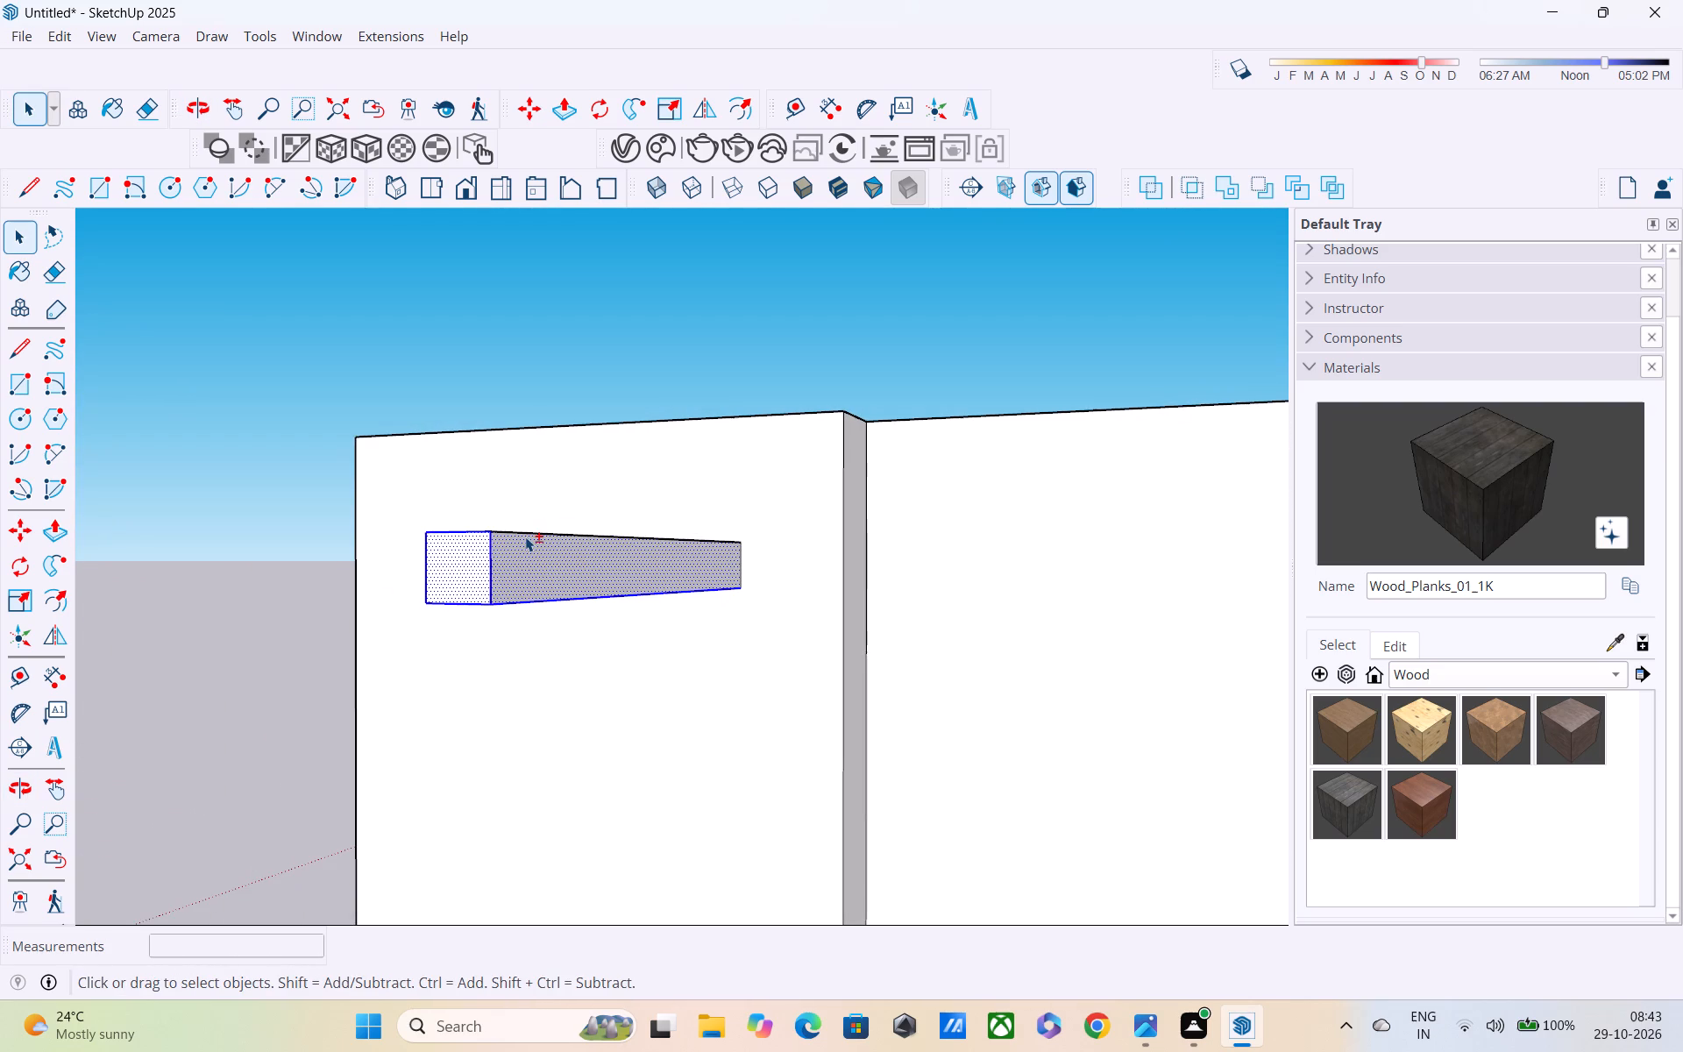
shift+click(525, 537)
shift+double_click(527, 544)
middle_drag(527, 544, 556, 648)
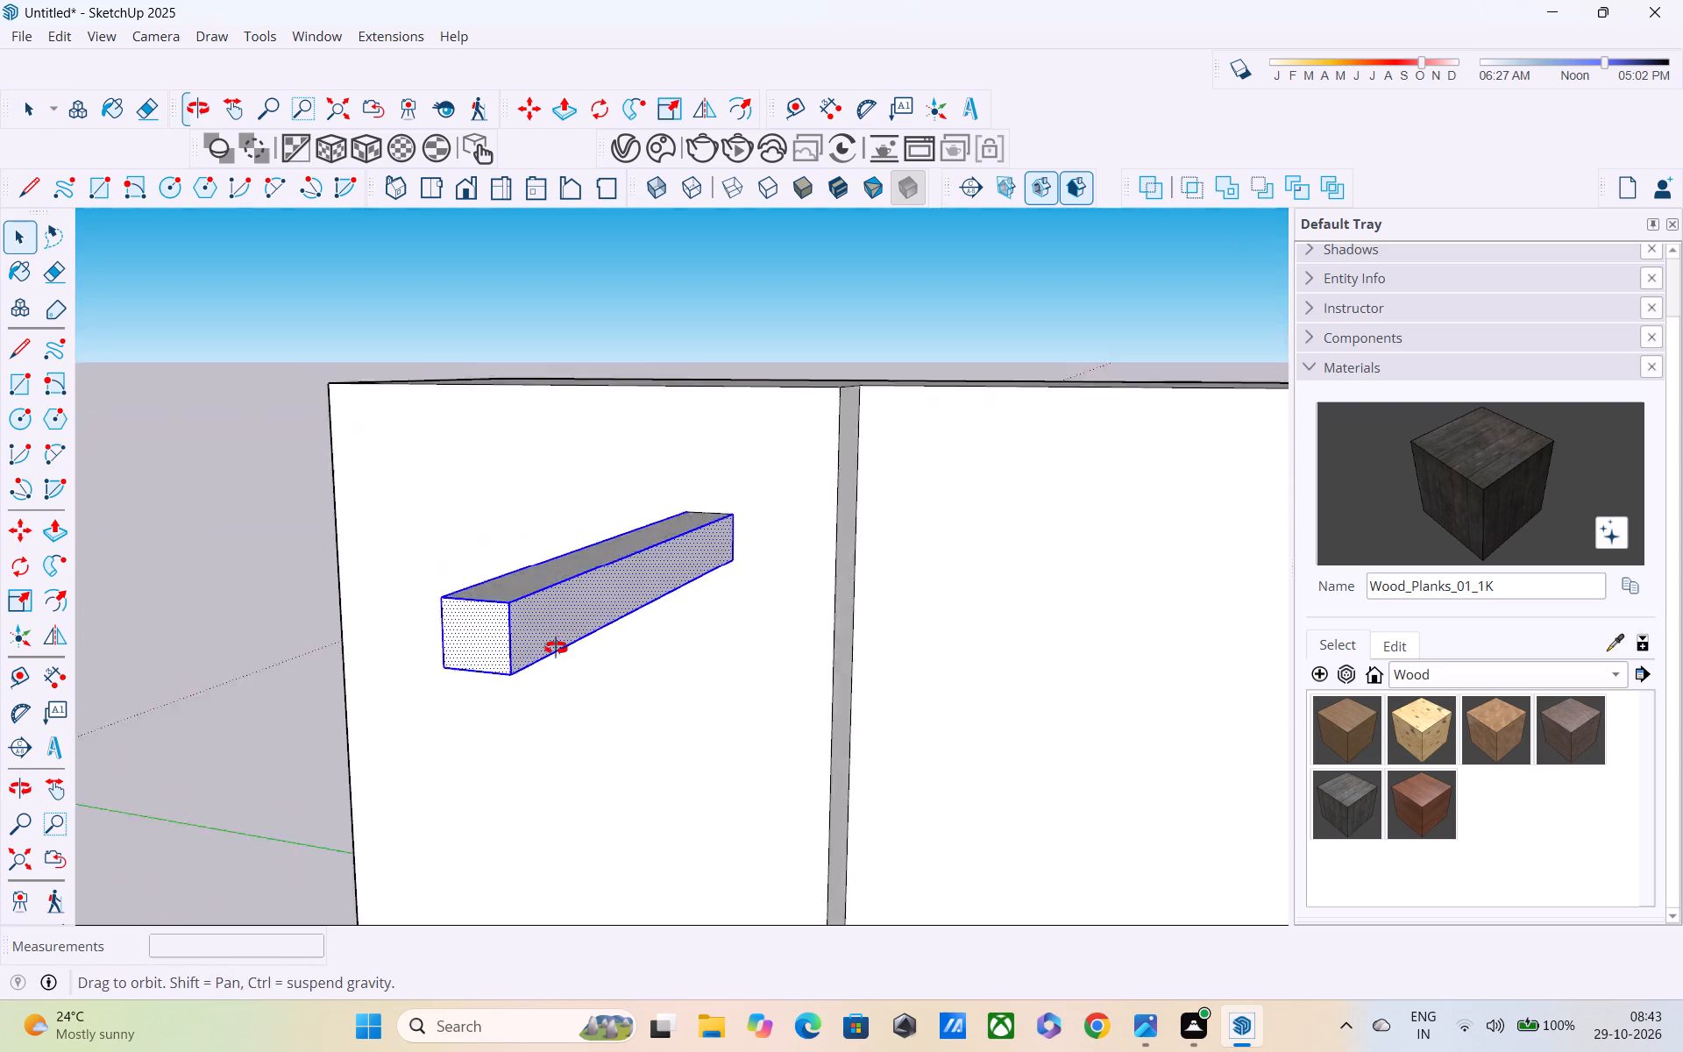
middle_drag(556, 648, 688, 767)
shift+click(640, 658)
shift+middle_drag(639, 713, 709, 257)
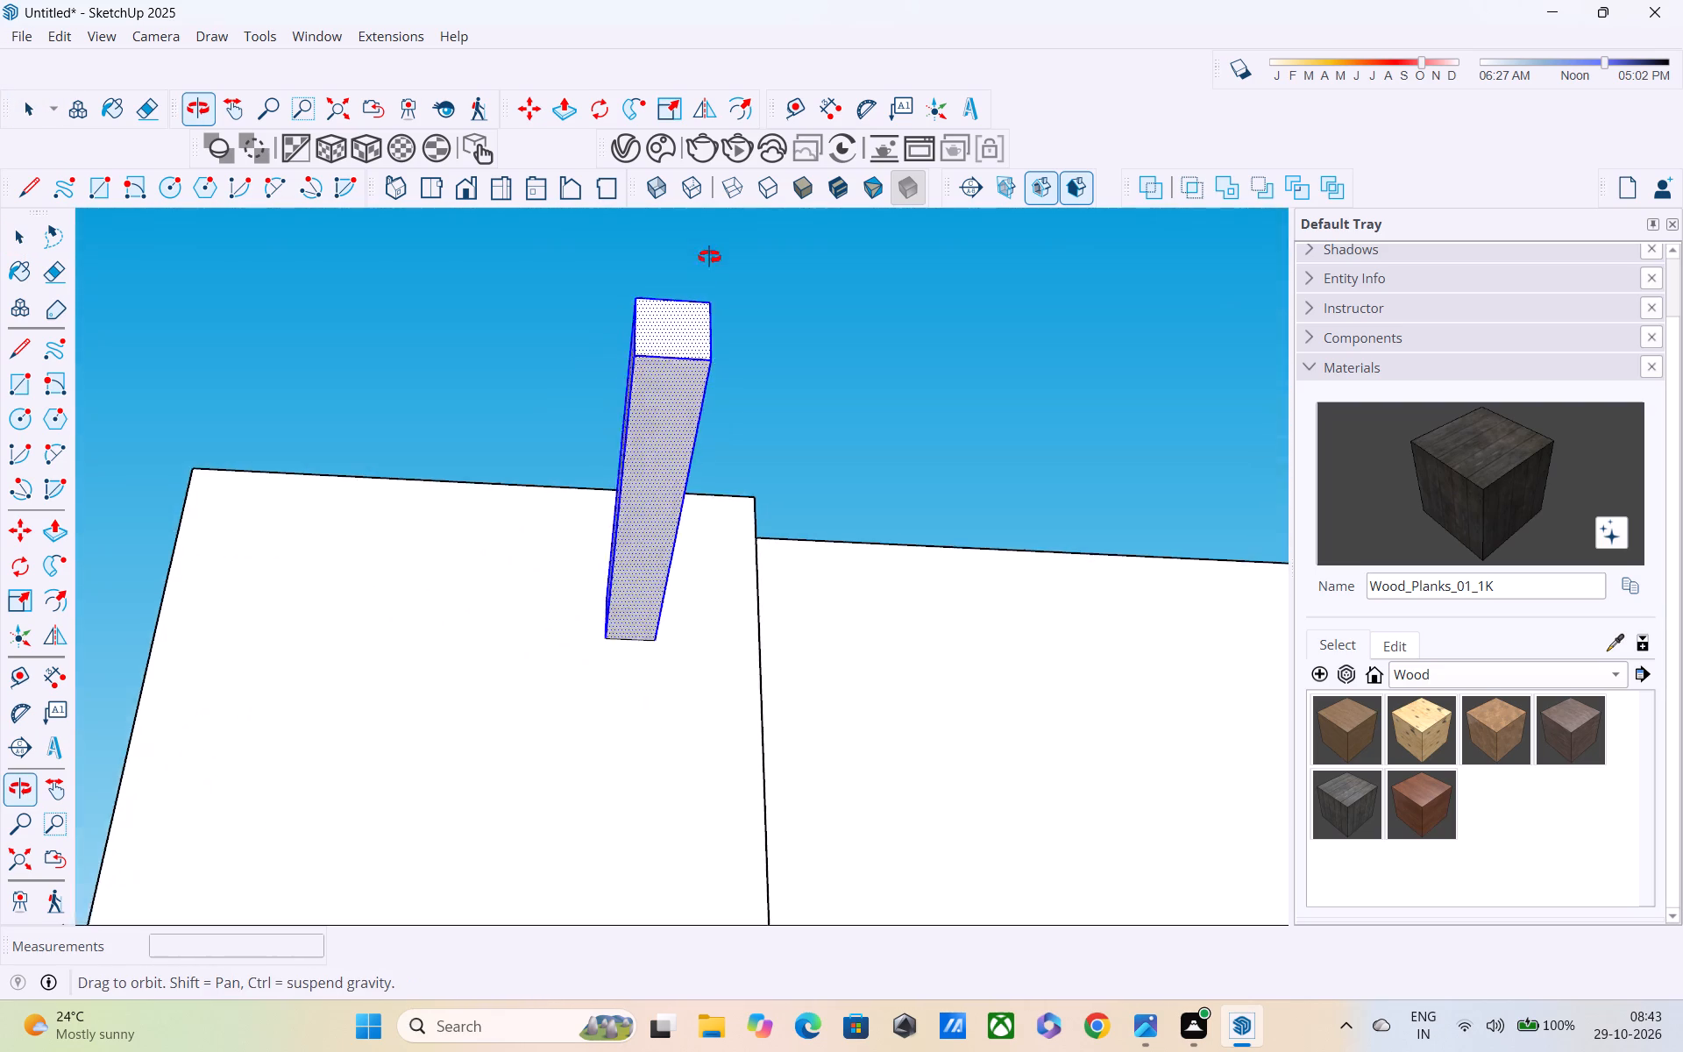
shift+middle_drag(709, 257, 1024, 409)
key(m)
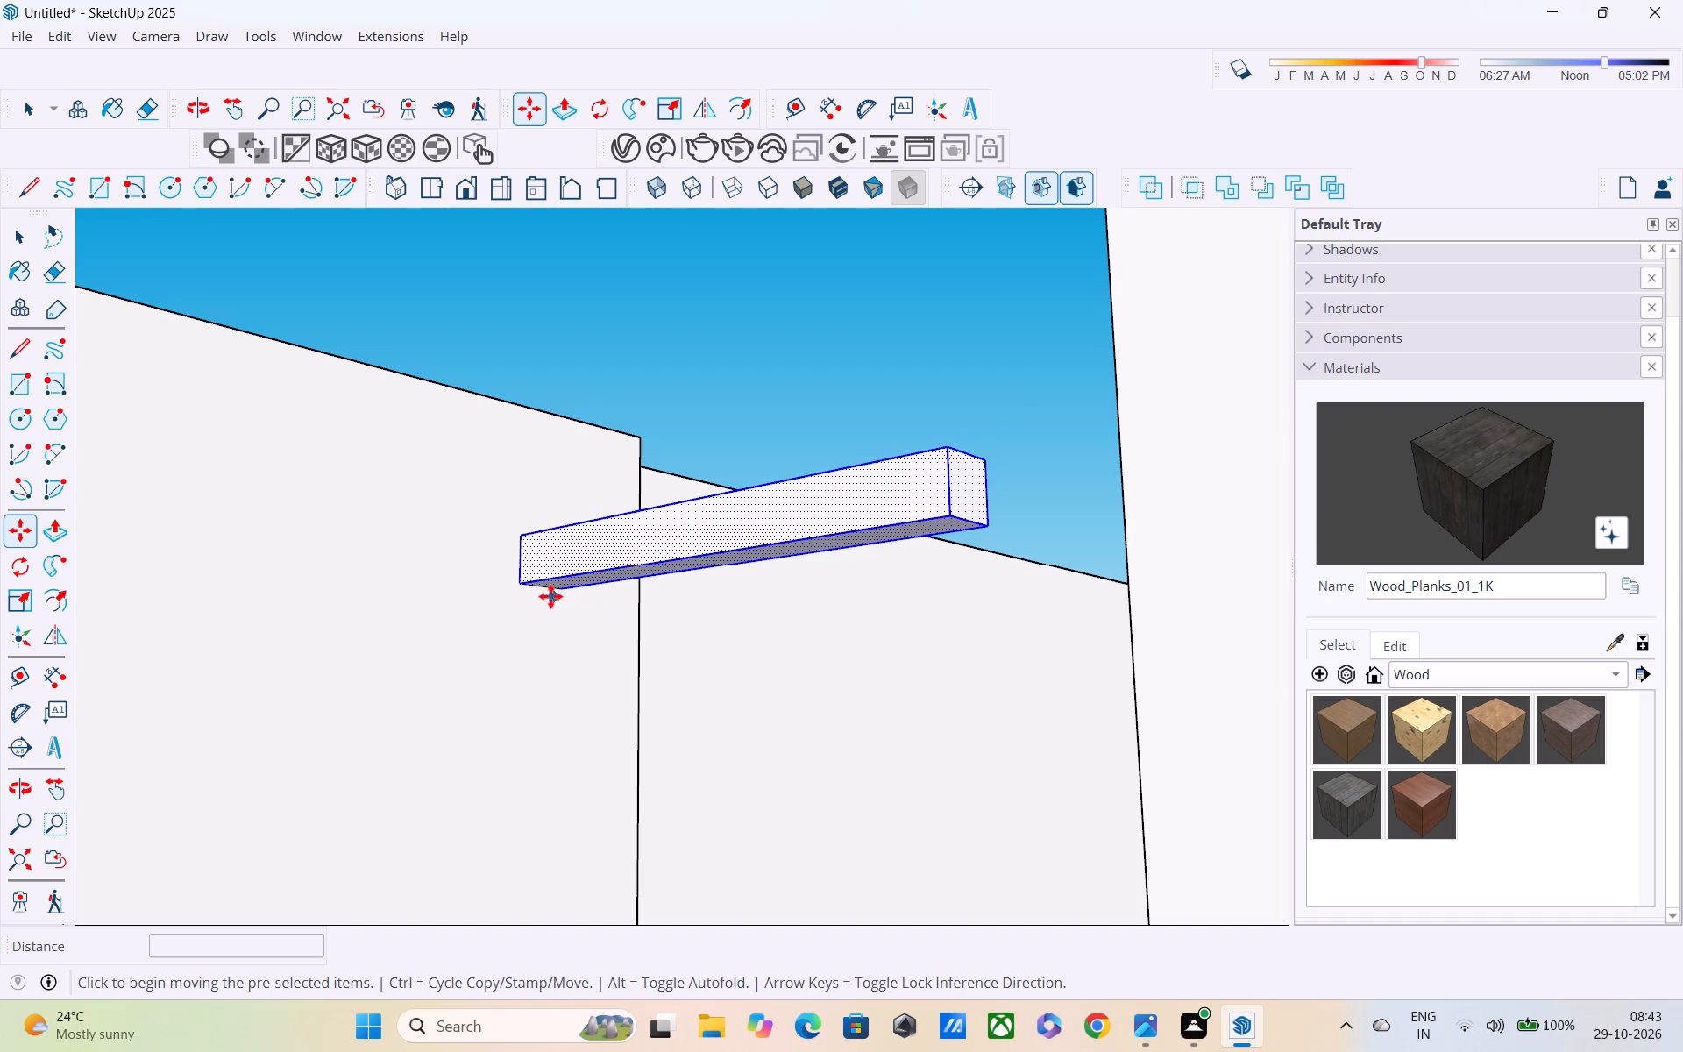
click(524, 577)
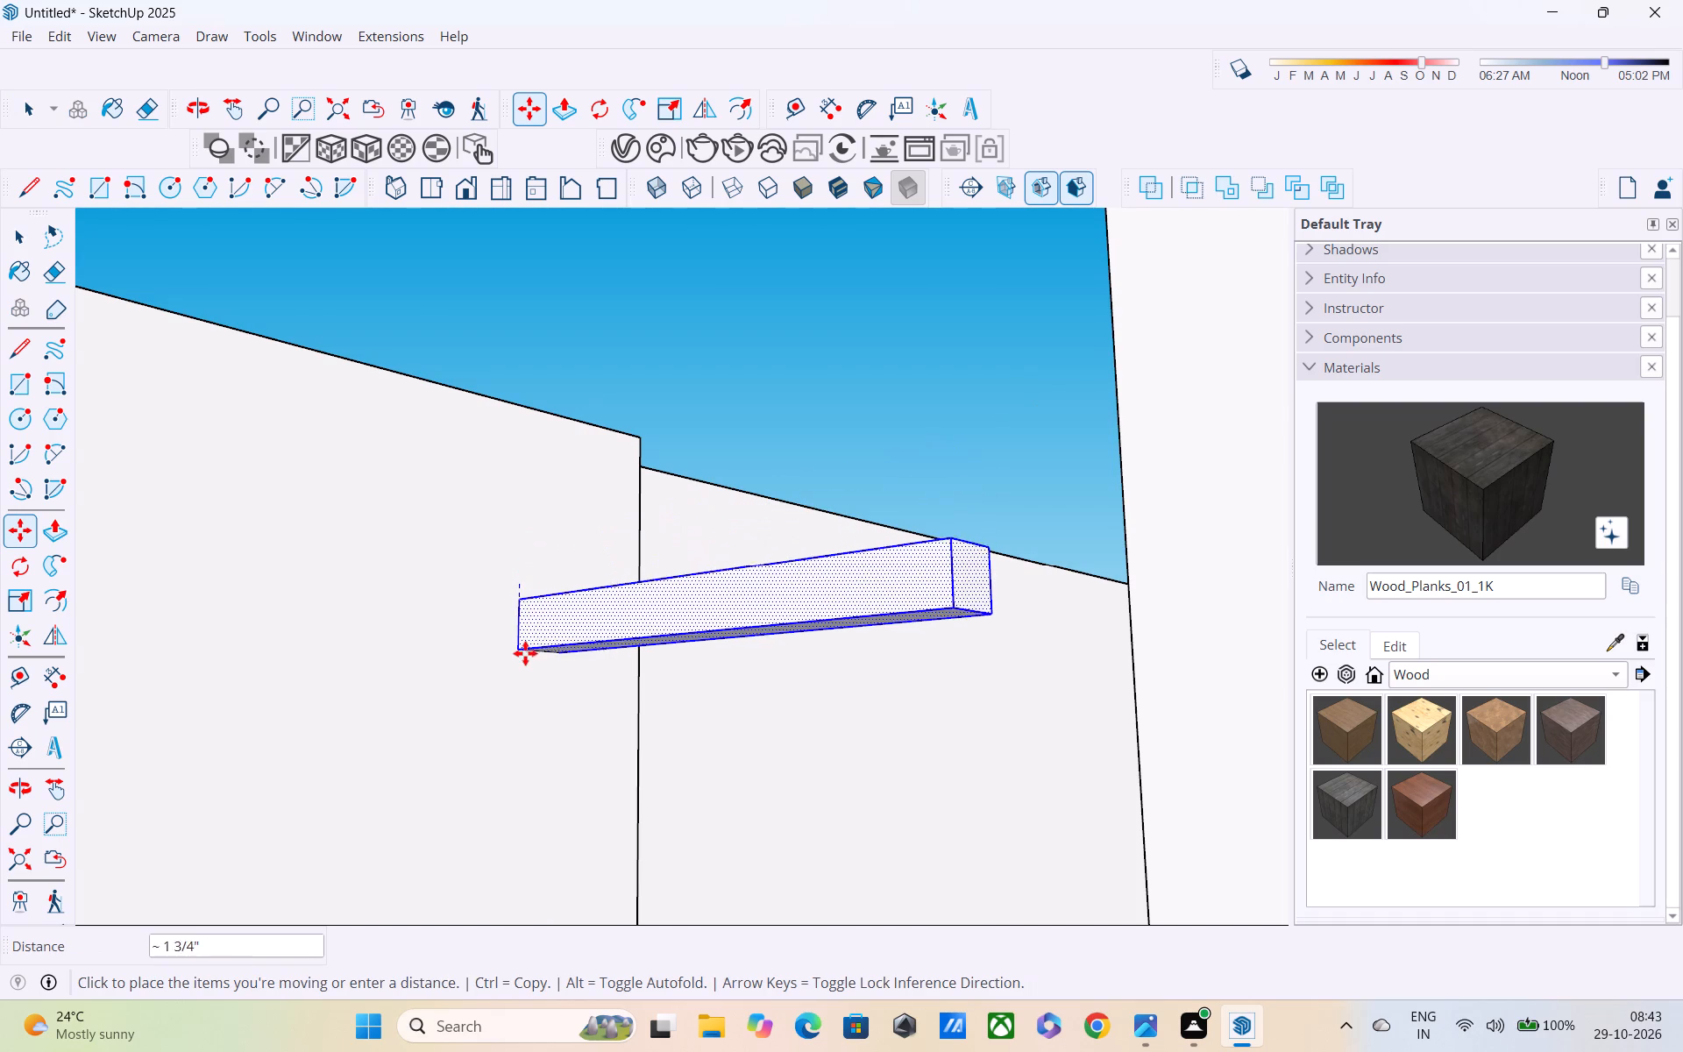
shift+middle_drag(512, 781, 543, 721)
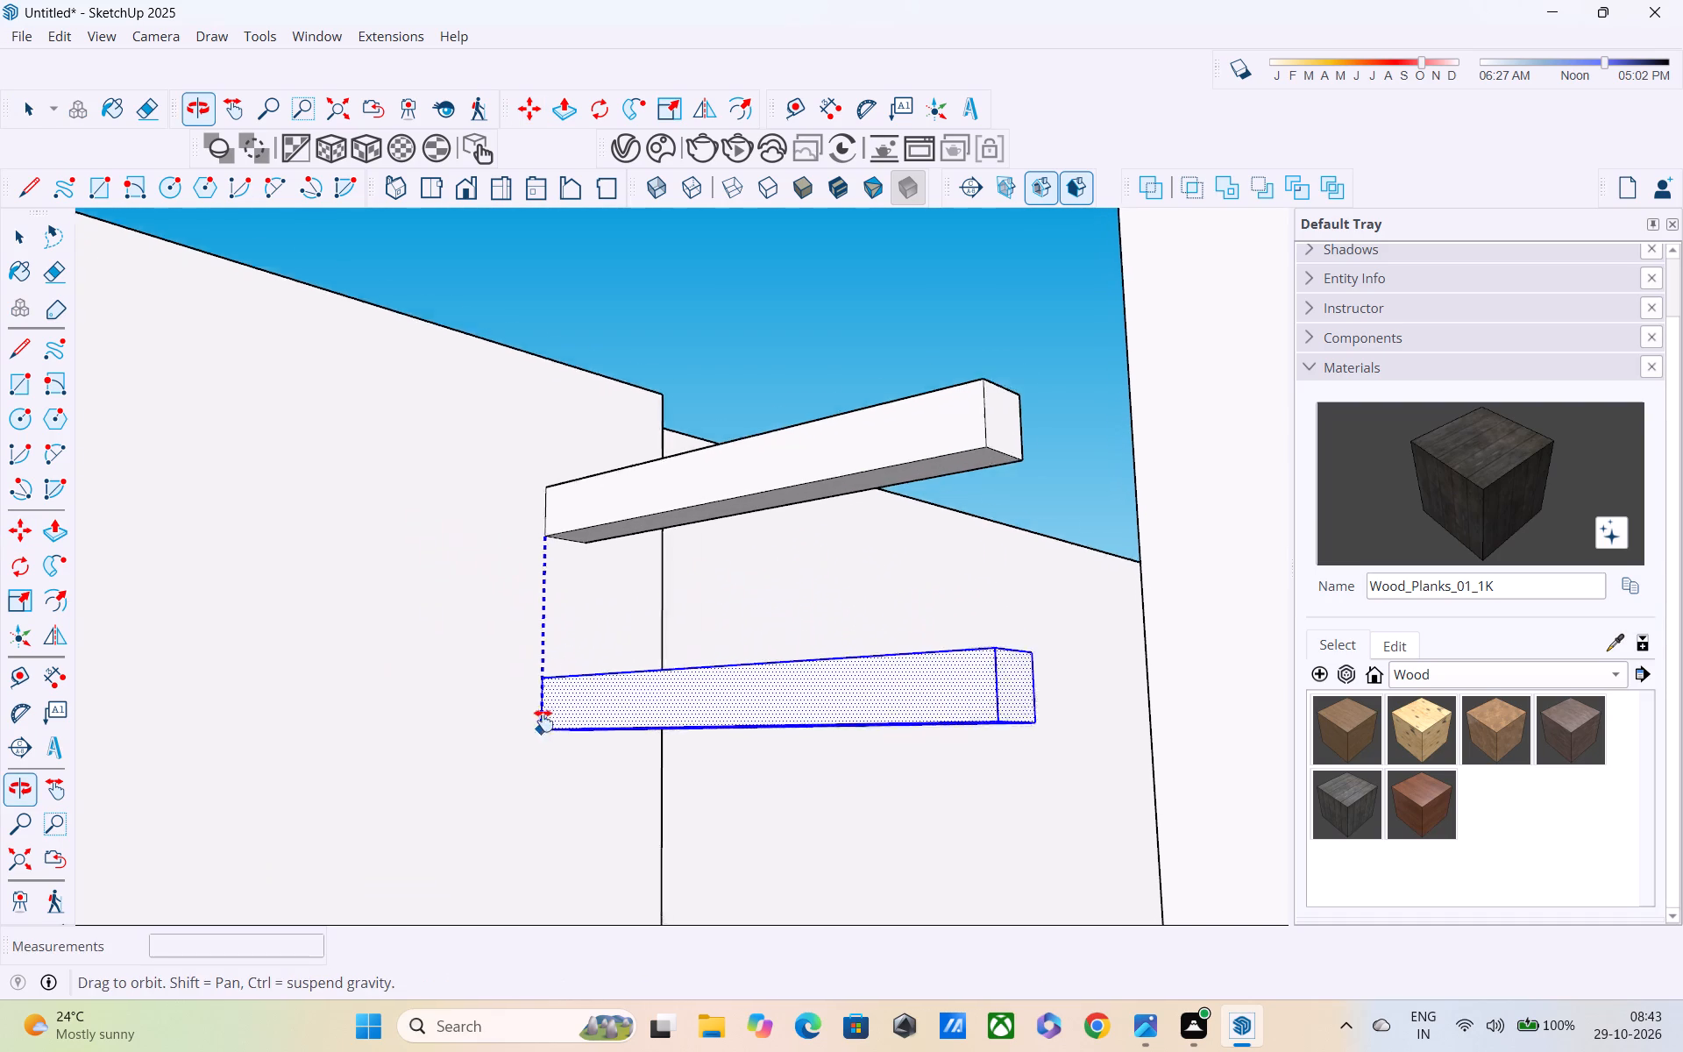
shift+middle_drag(543, 721, 624, 612)
scroll(624, 612, down, 4)
shift+middle_drag(624, 695, 617, 515)
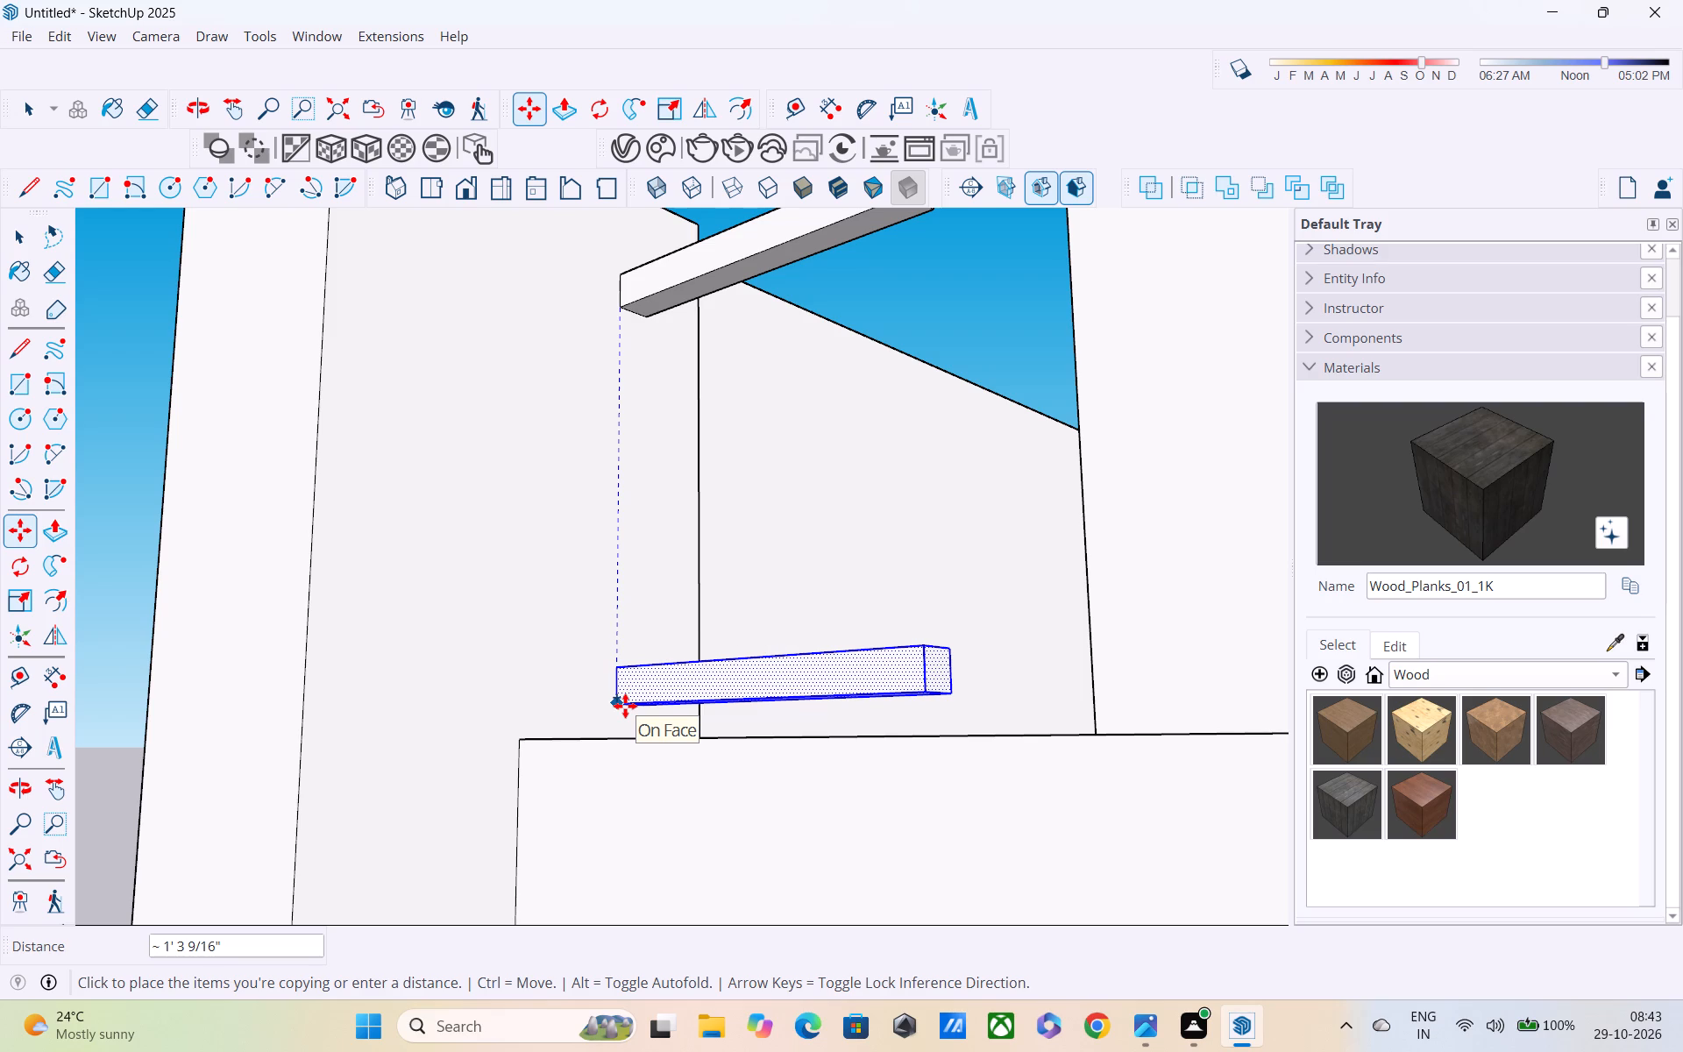
click(625, 706)
text(/3)
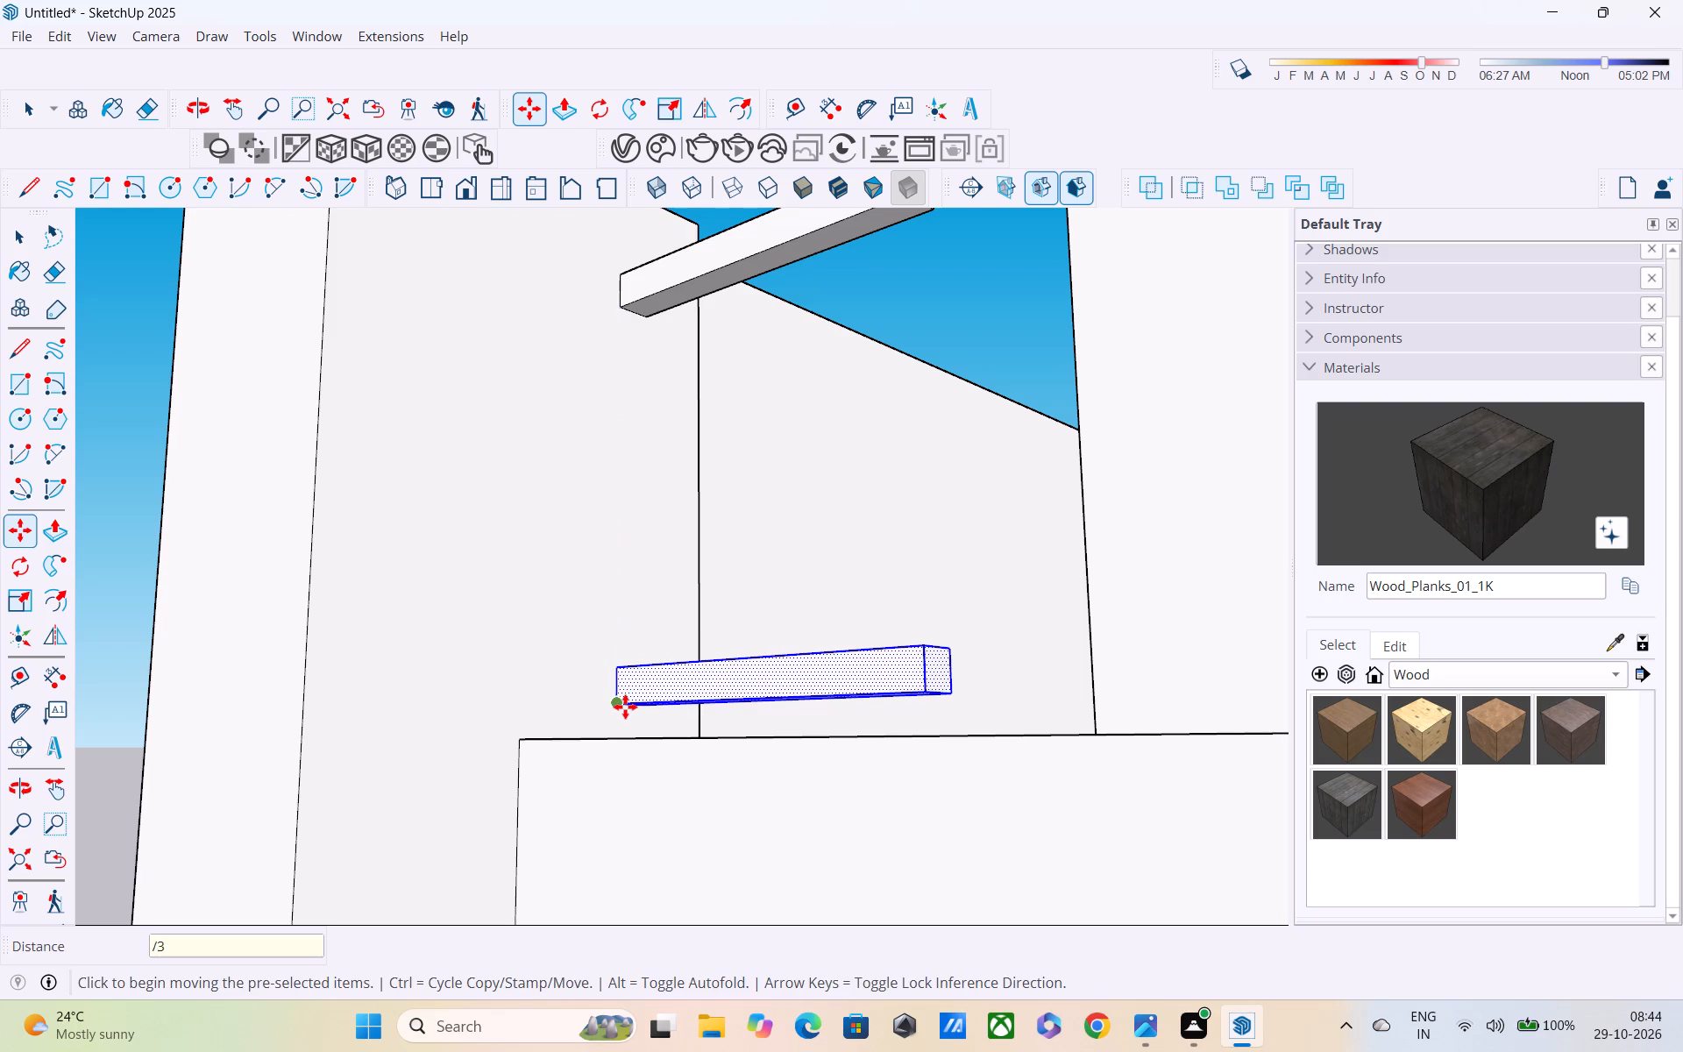
key(Return)
scroll(614, 712, up, 1)
scroll(614, 712, down, 5)
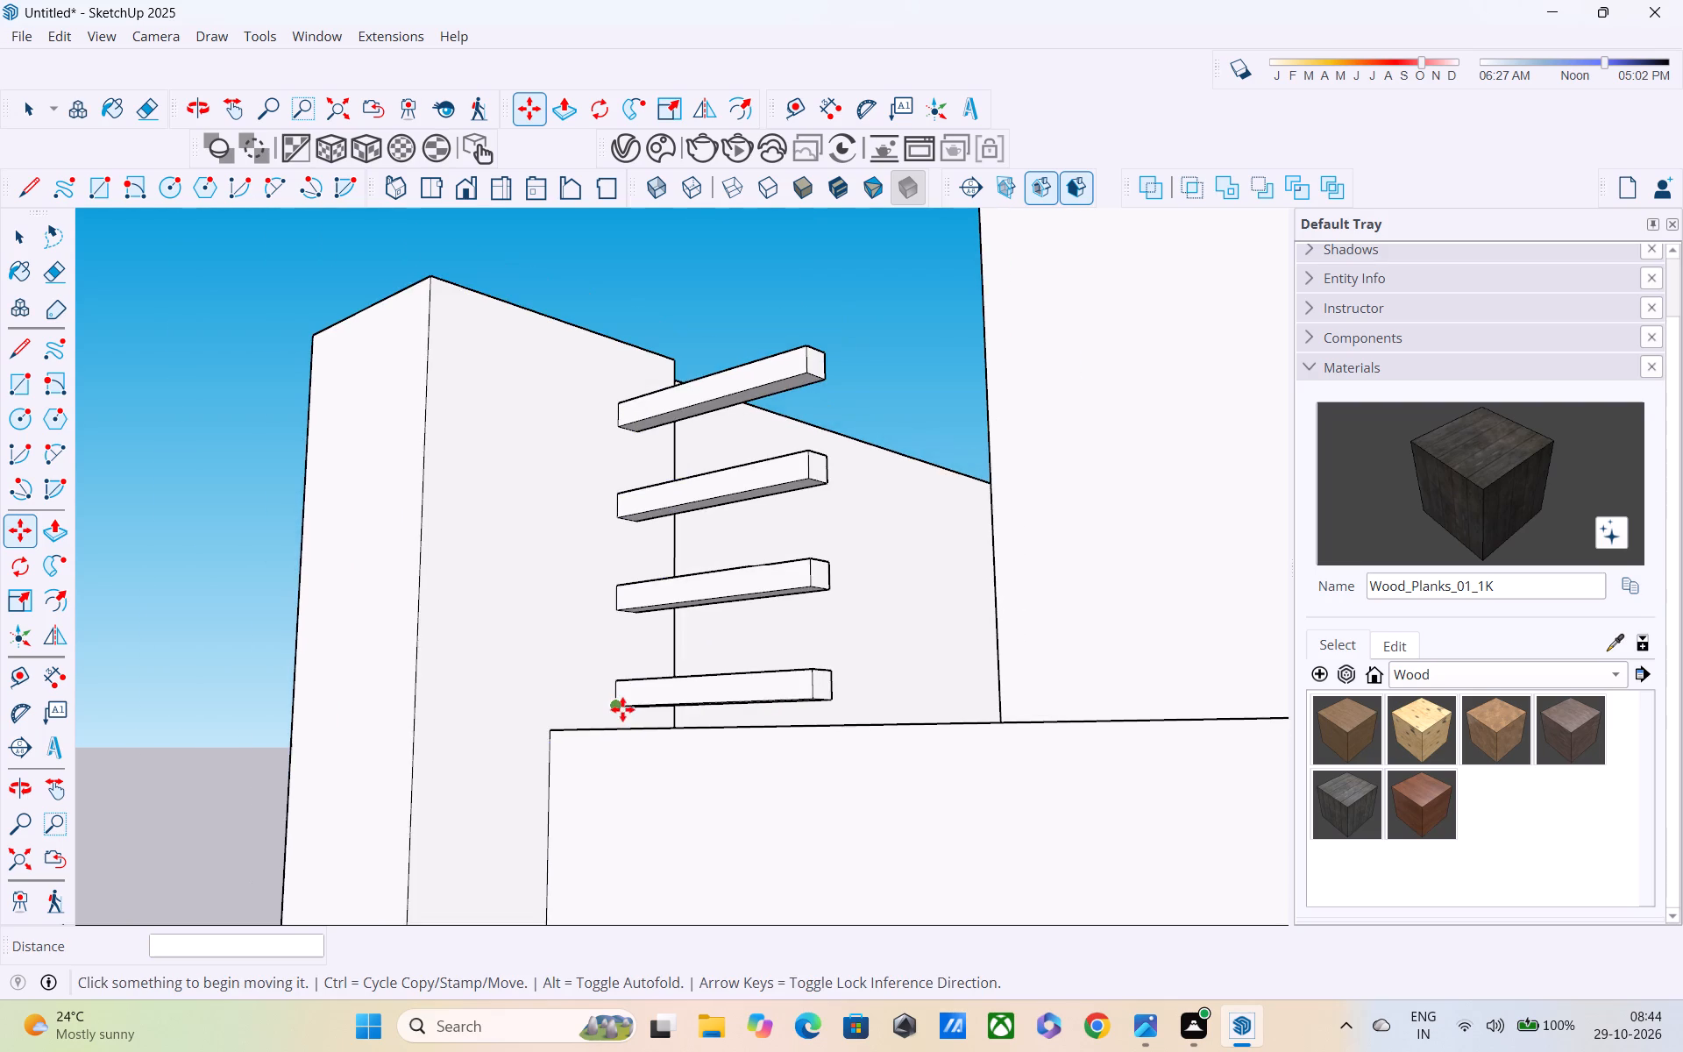
scroll(623, 707, up, 2)
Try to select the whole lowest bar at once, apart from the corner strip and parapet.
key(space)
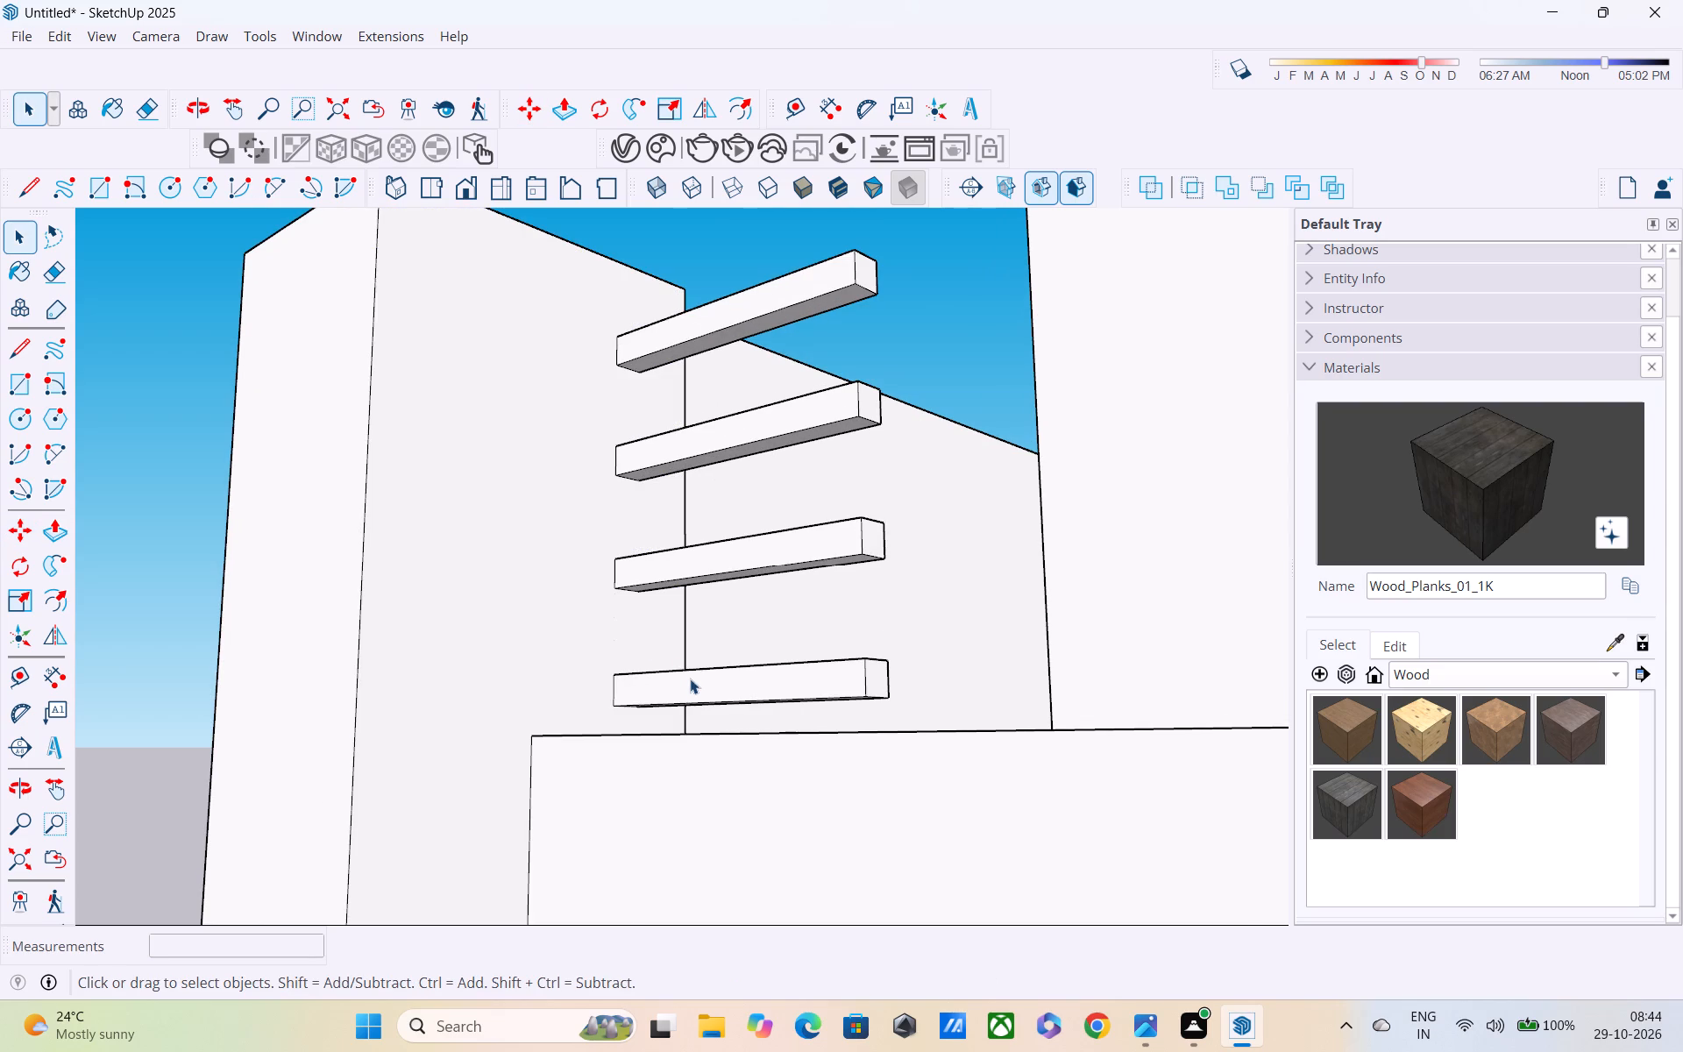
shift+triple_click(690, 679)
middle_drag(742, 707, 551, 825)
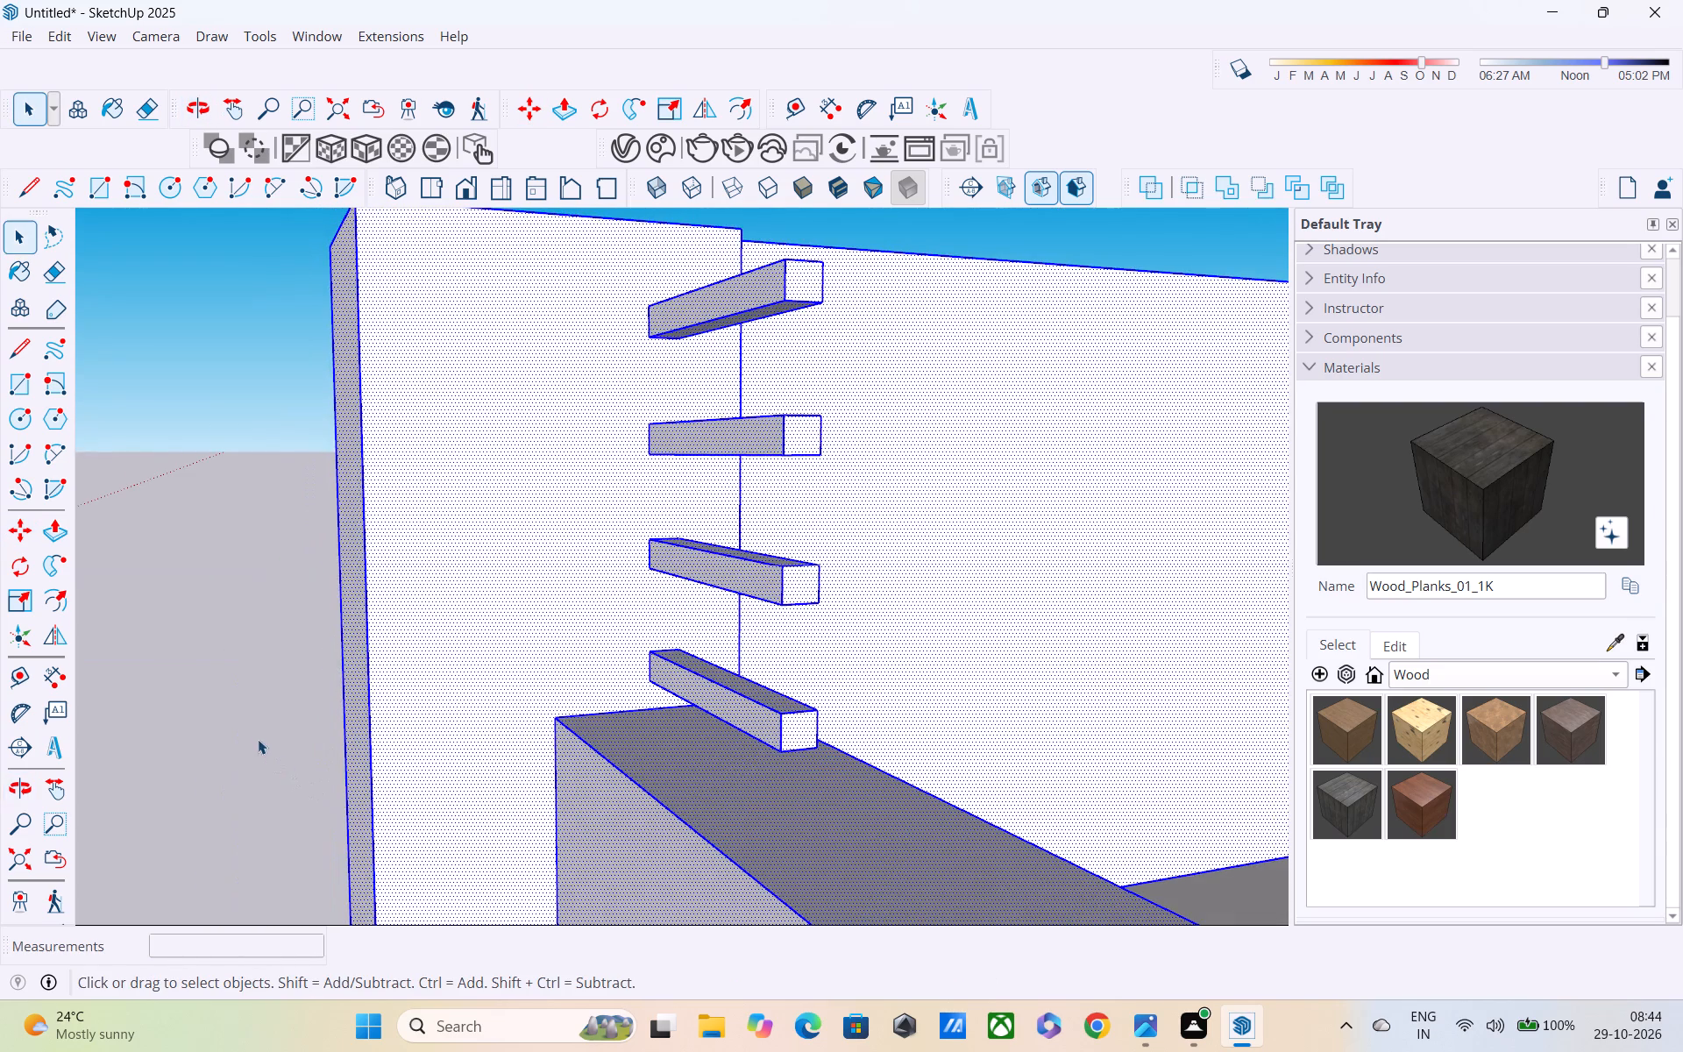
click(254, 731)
Copy all faces of the lowest bar as a detached piece into the open space outside the corner strip.
middle_drag(722, 757, 637, 737)
scroll(792, 743, up, 3)
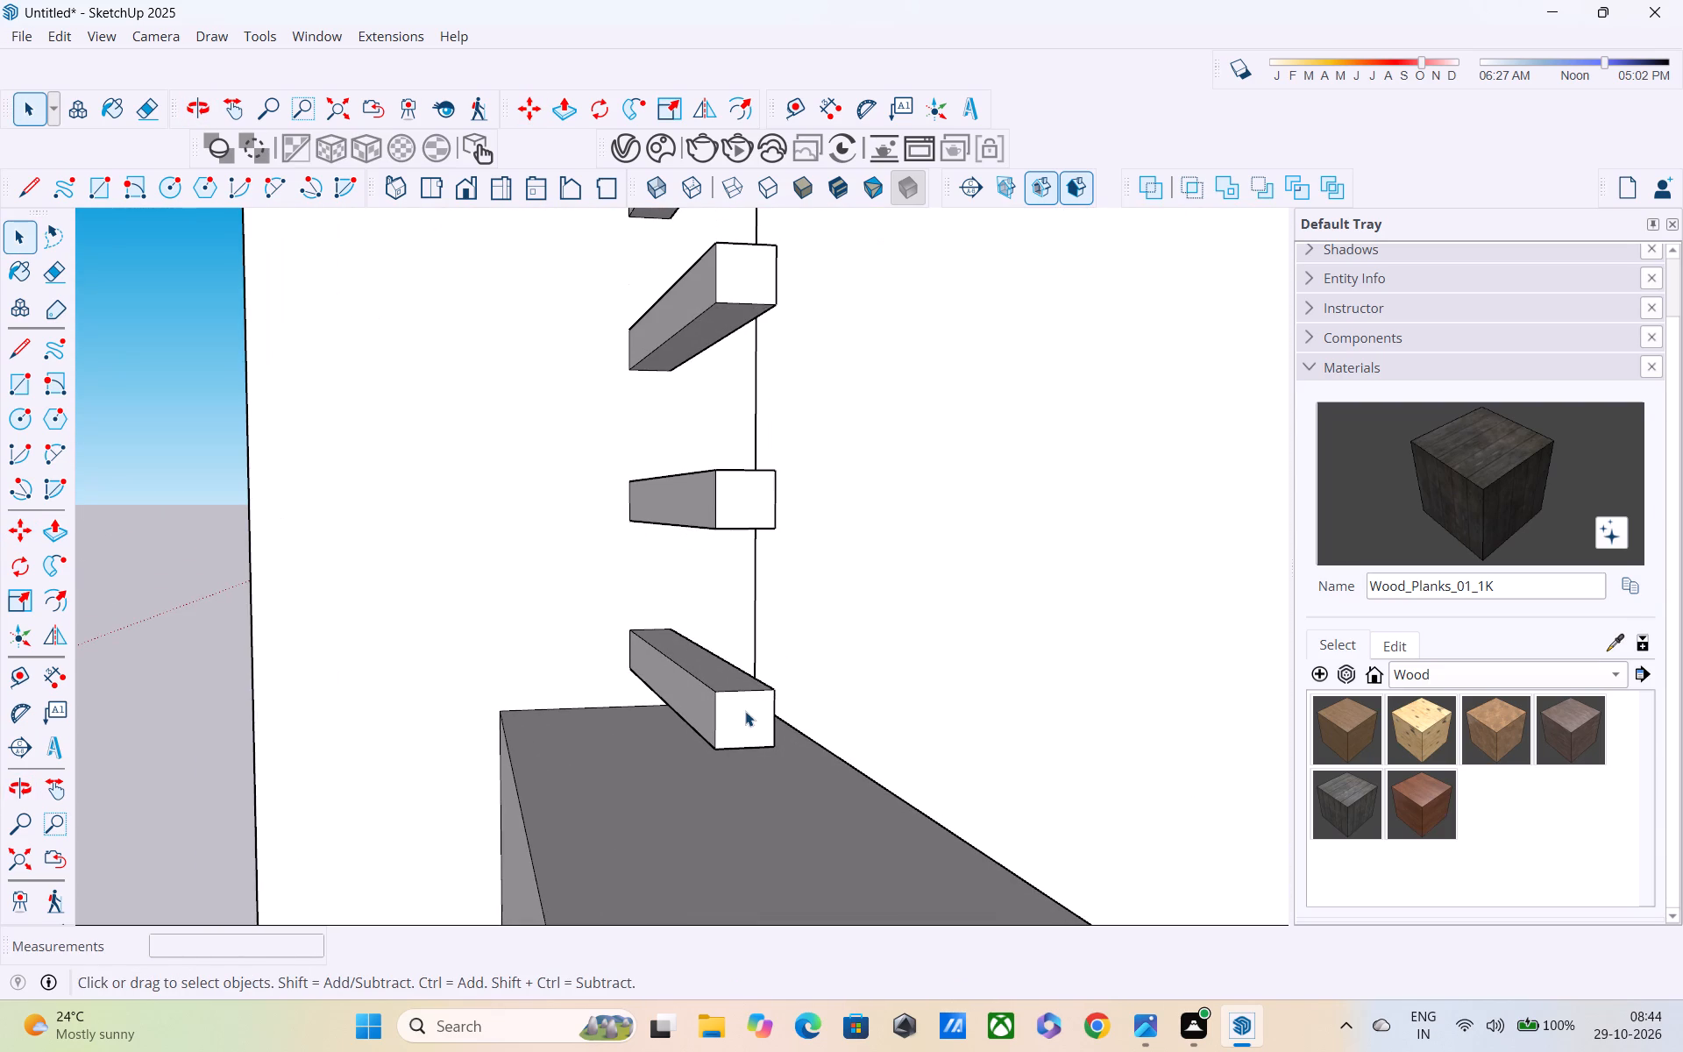
shift+double_click(744, 708)
middle_drag(742, 709, 723, 757)
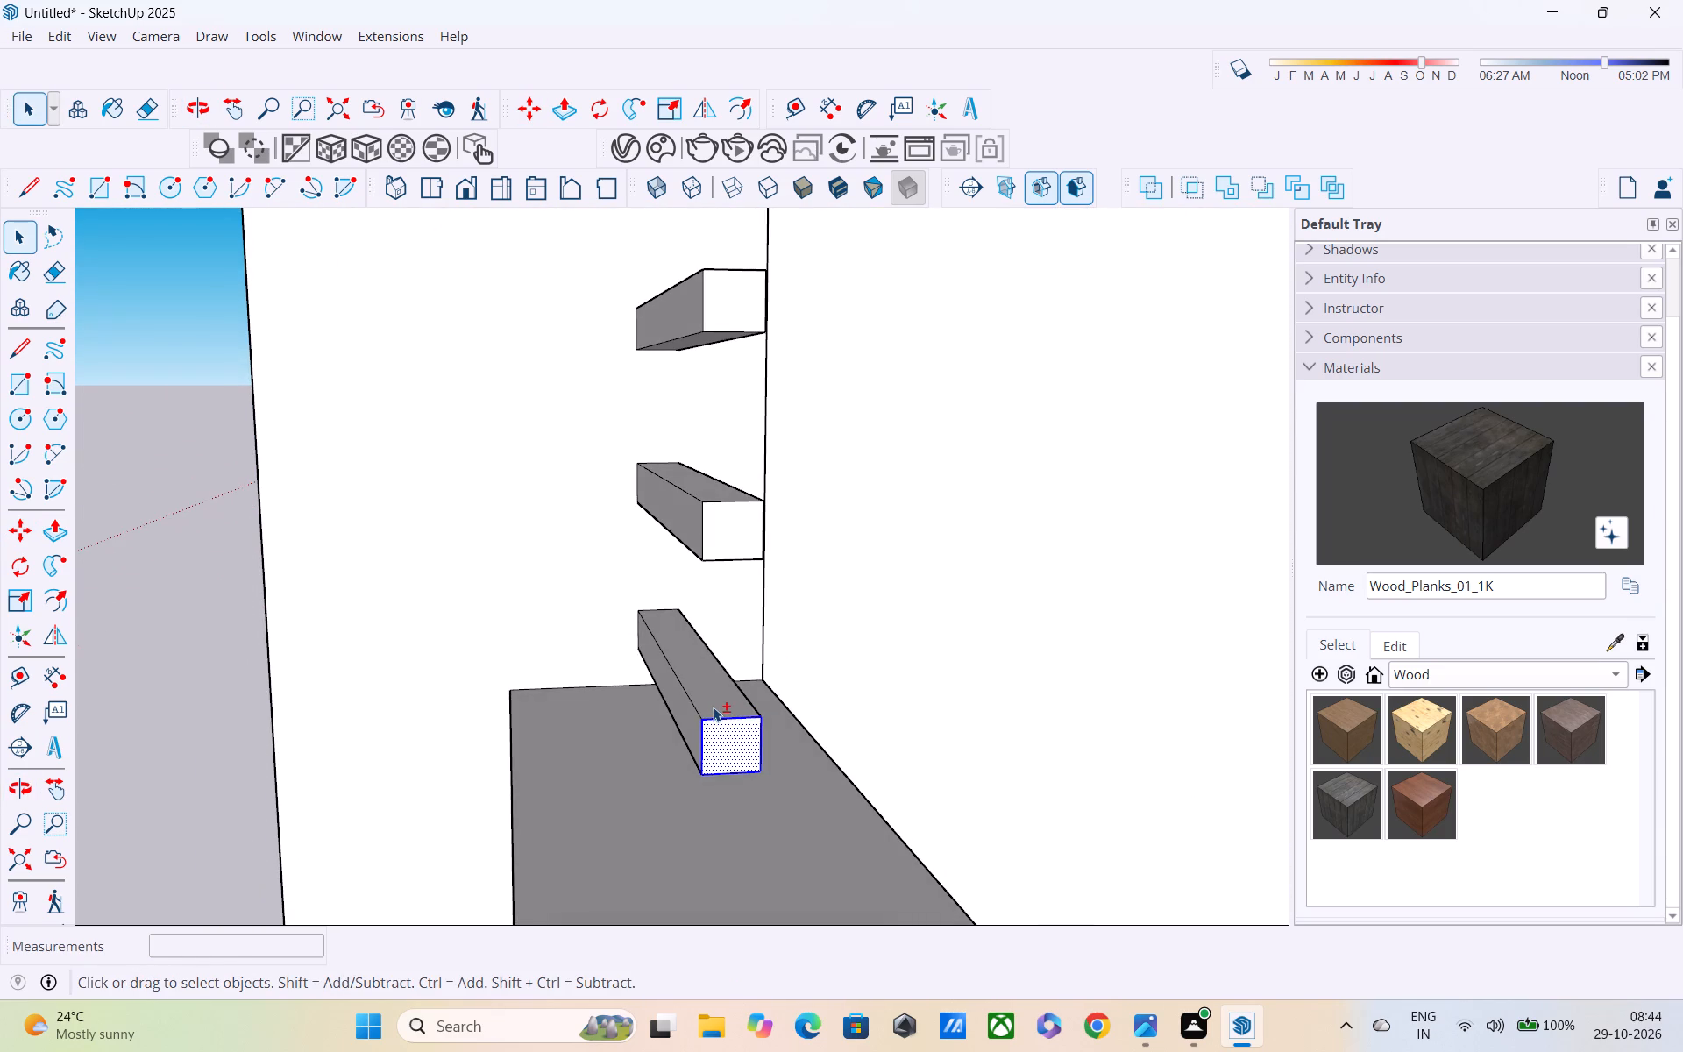
shift+double_click(713, 707)
middle_drag(681, 714, 806, 696)
shift+click(770, 731)
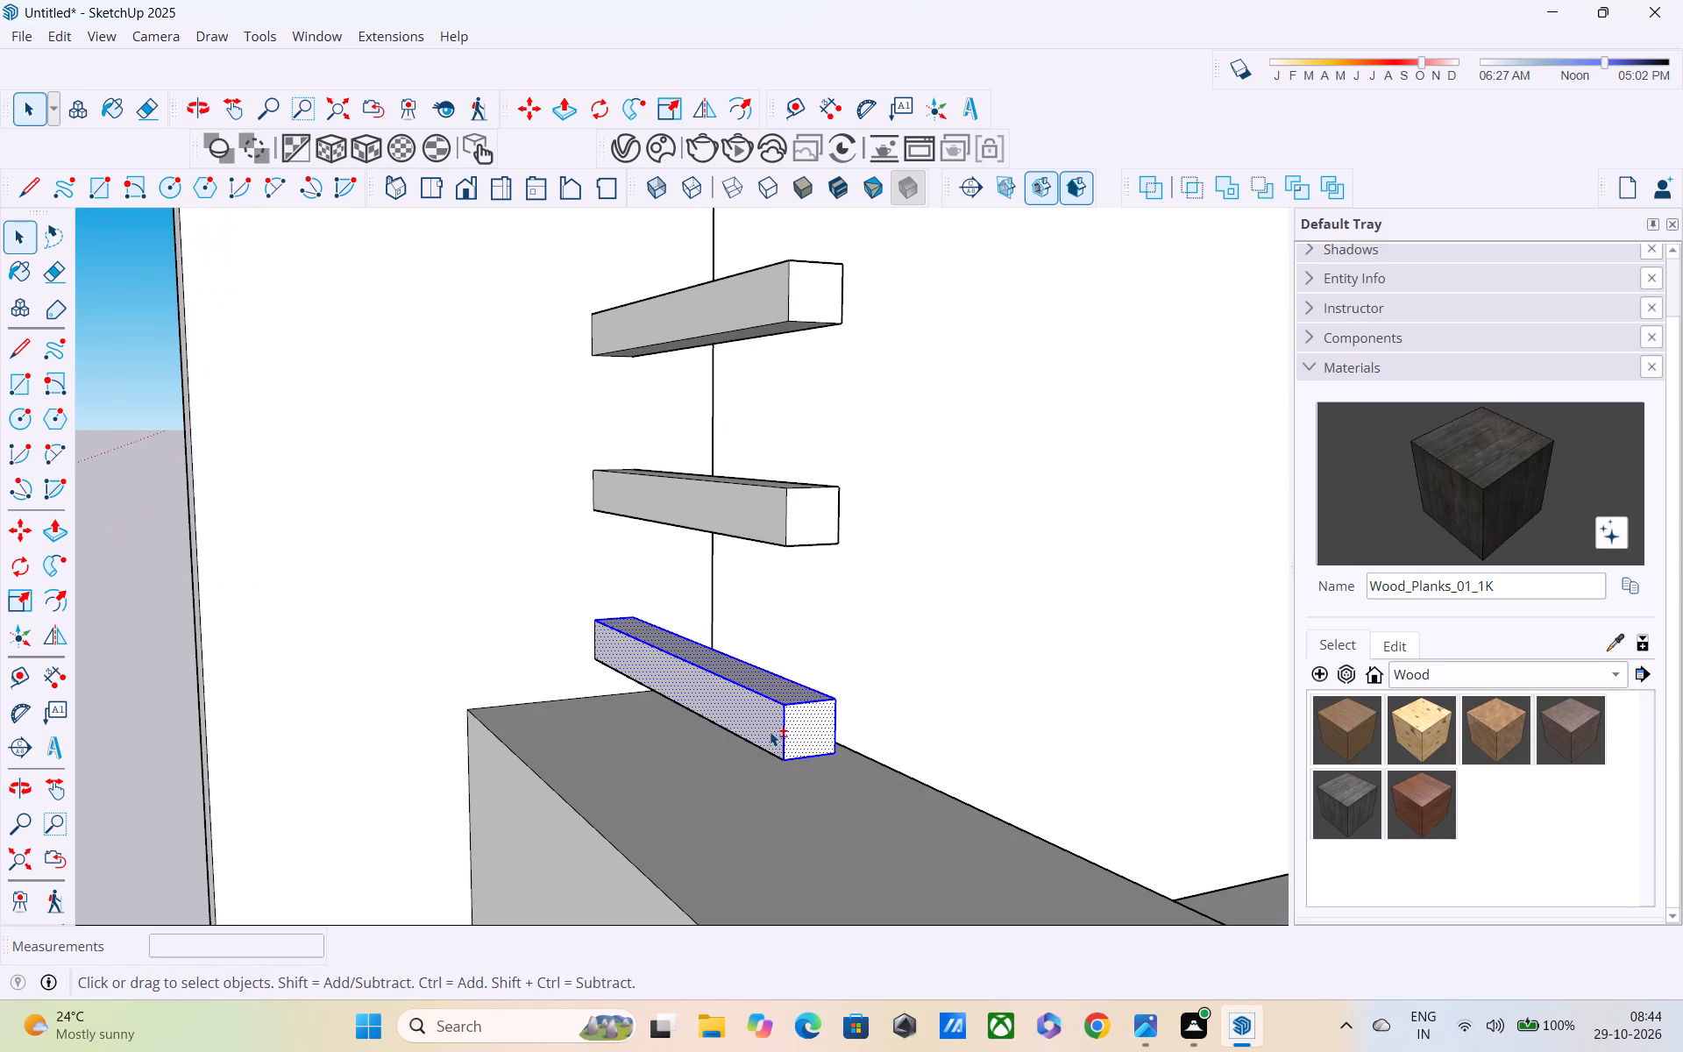
shift+click(770, 730)
middle_drag(772, 730, 682, 603)
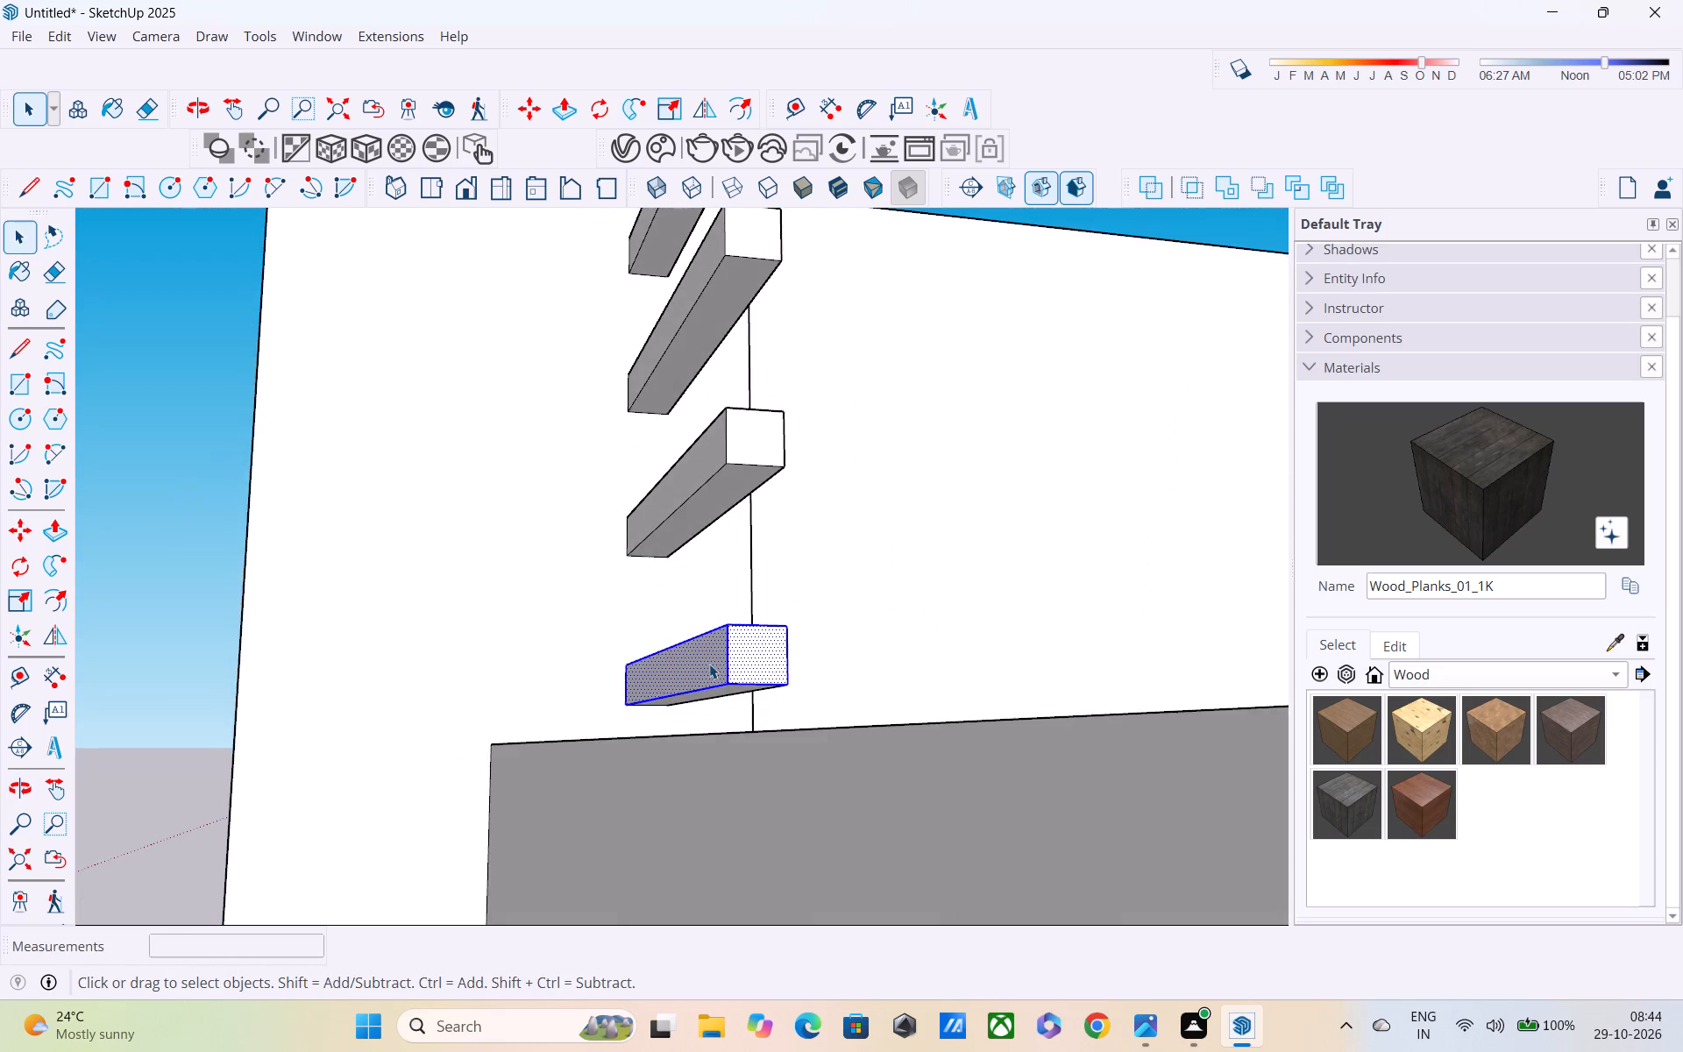
scroll(714, 677, up, 4)
shift+scroll(722, 709, up, 4)
shift+middle_drag(707, 679, 686, 608)
shift+double_click(706, 626)
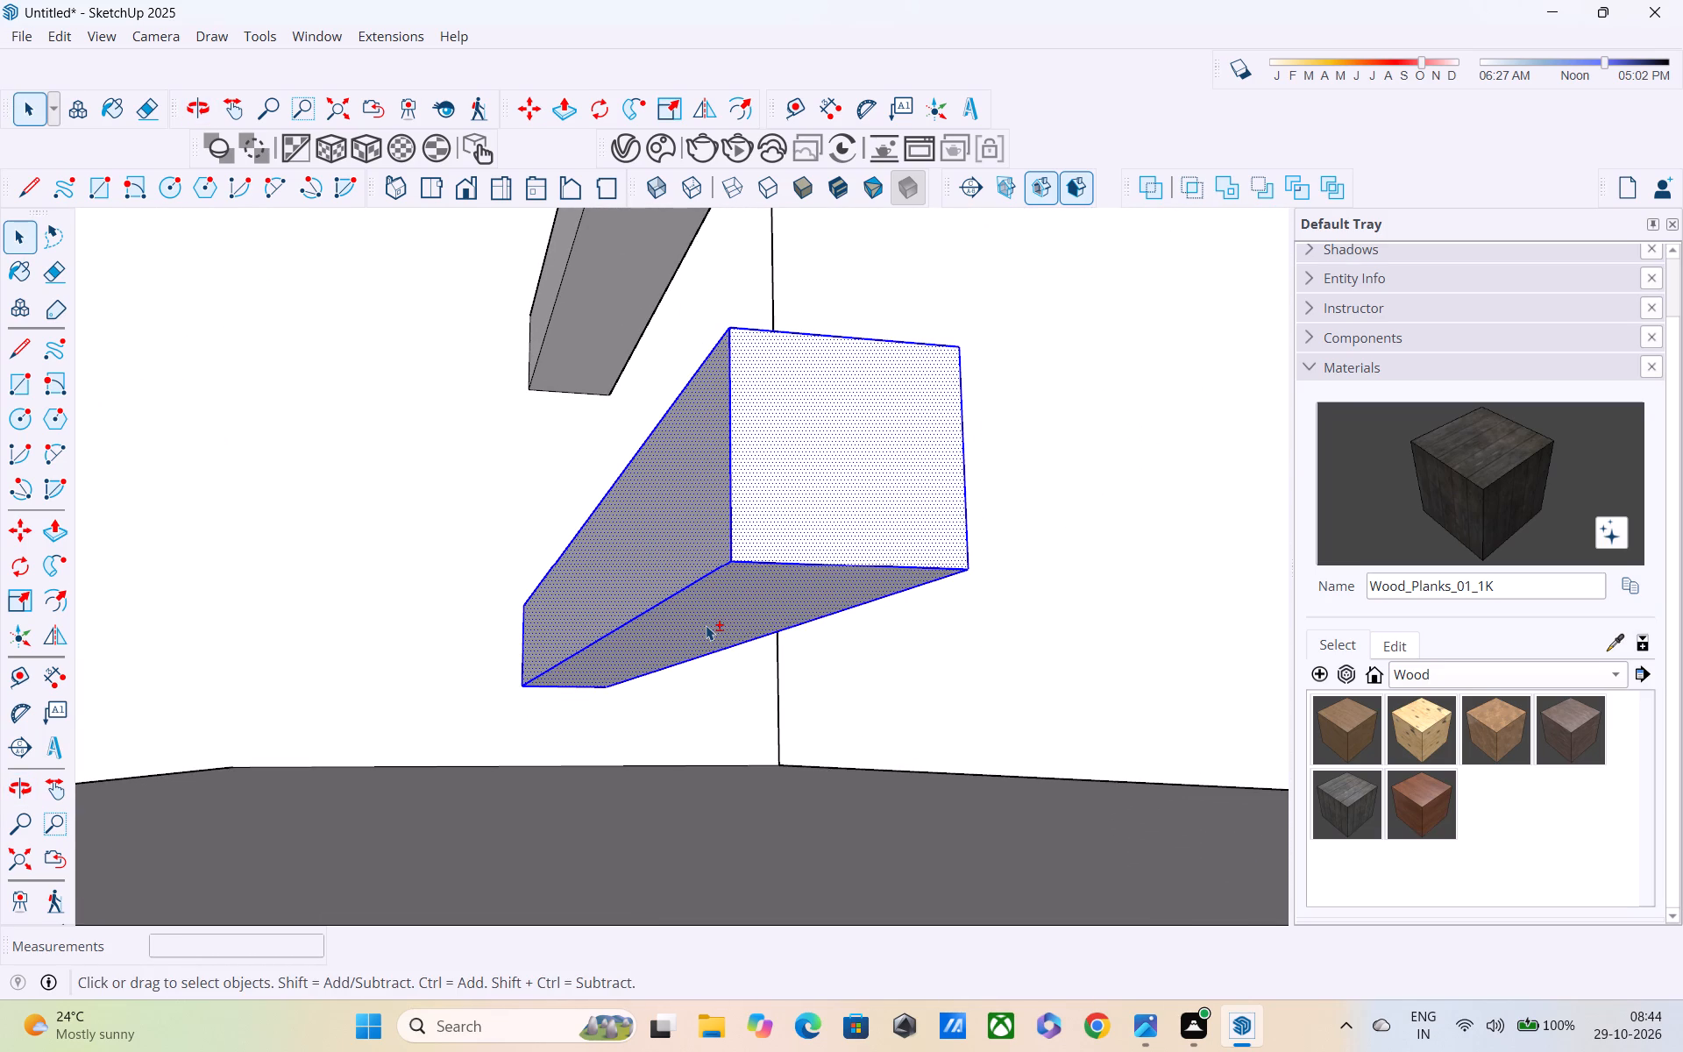
middle_drag(790, 622, 352, 687)
shift+double_click(788, 484)
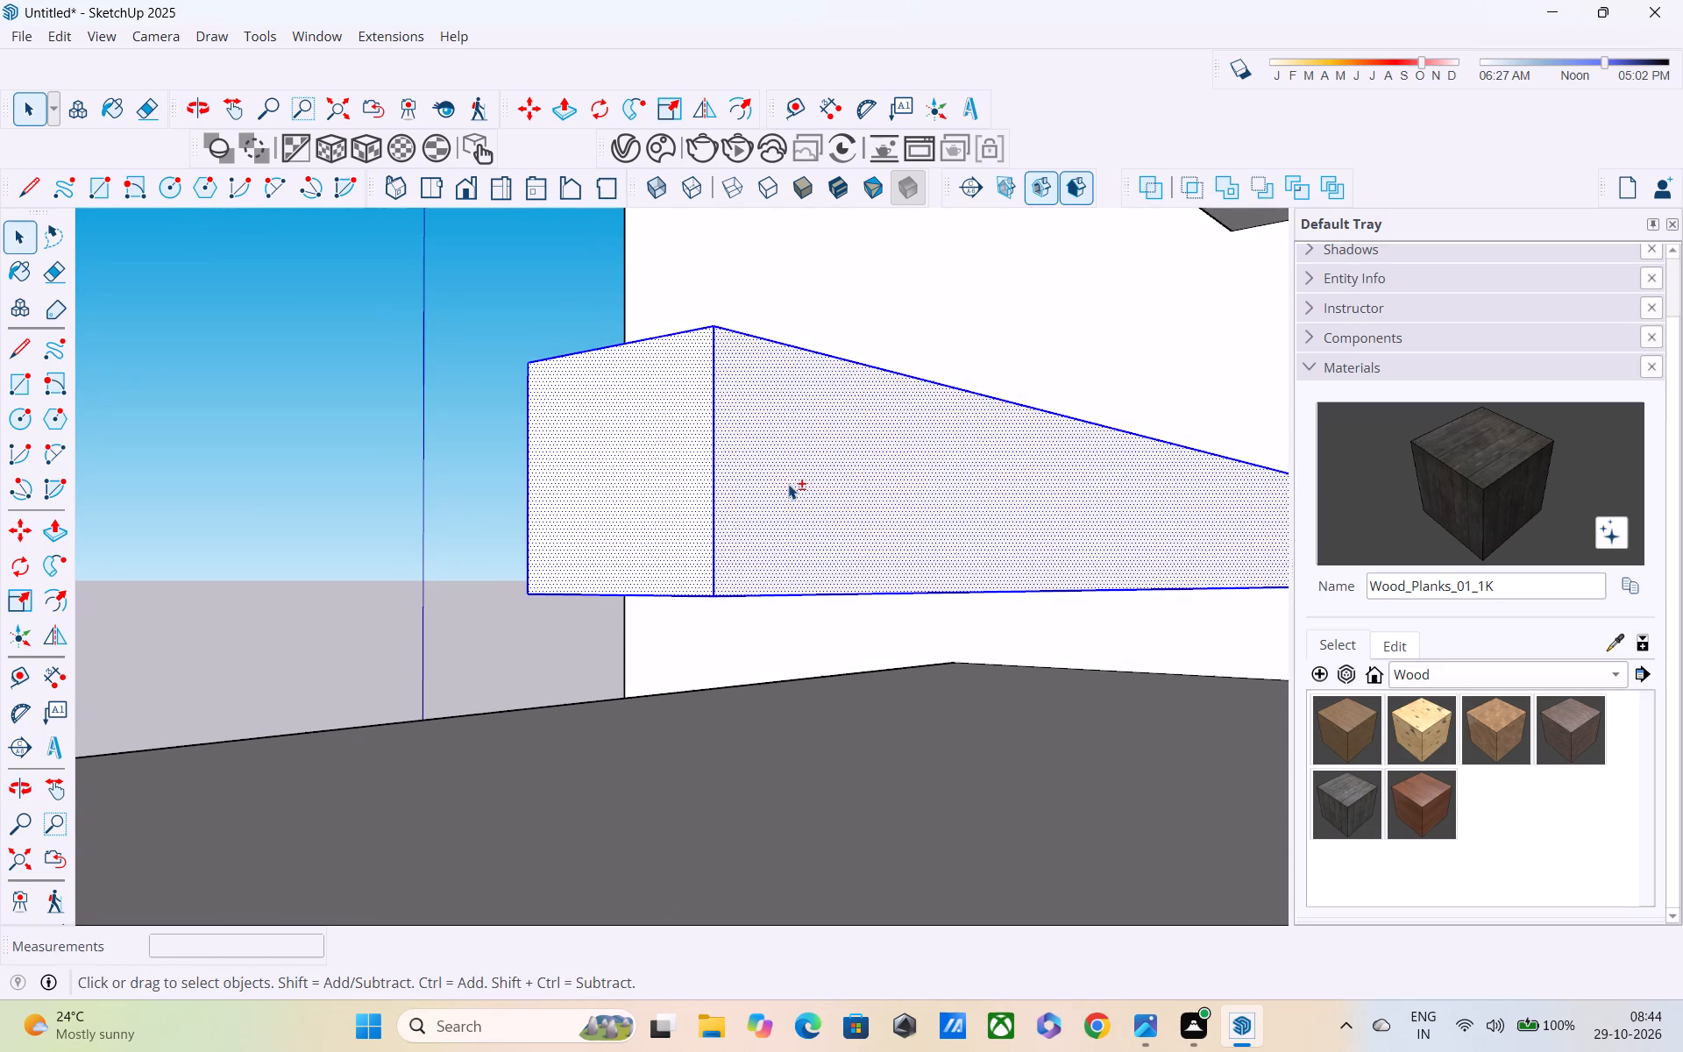
middle_drag(781, 492, 1177, 720)
scroll(807, 639, down, 6)
scroll(563, 636, down, 1)
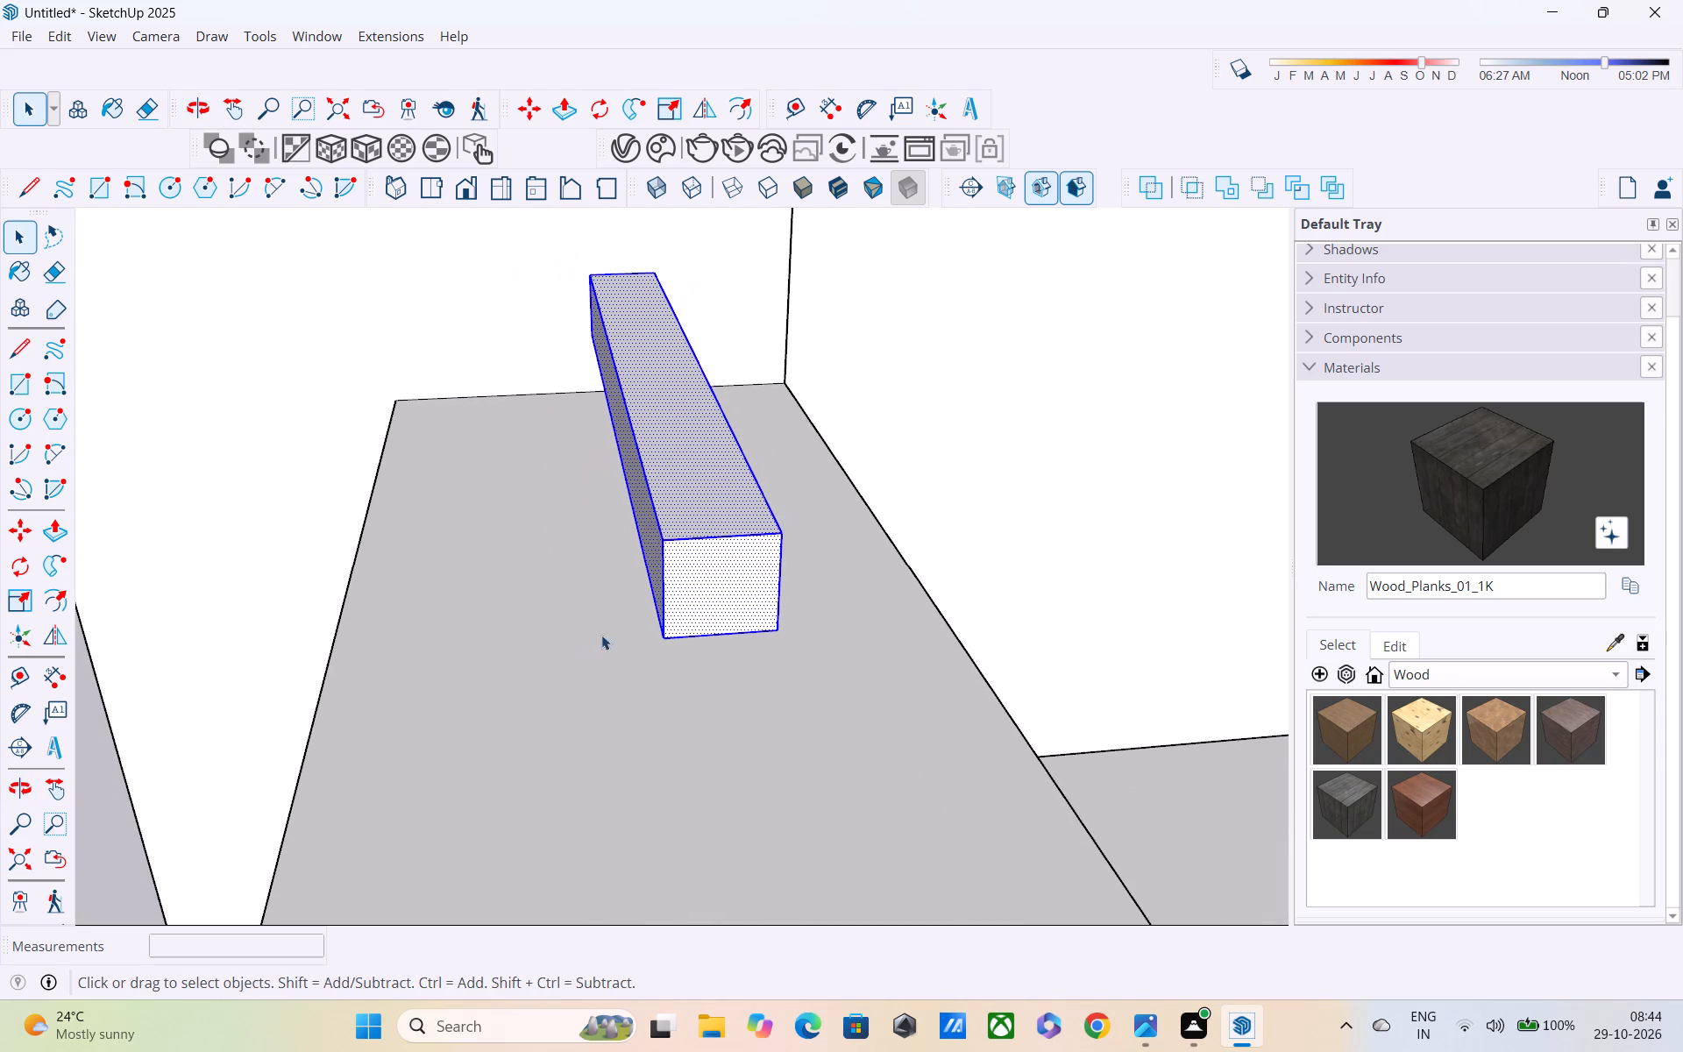
scroll(723, 713, down, 5)
middle_drag(601, 627, 990, 502)
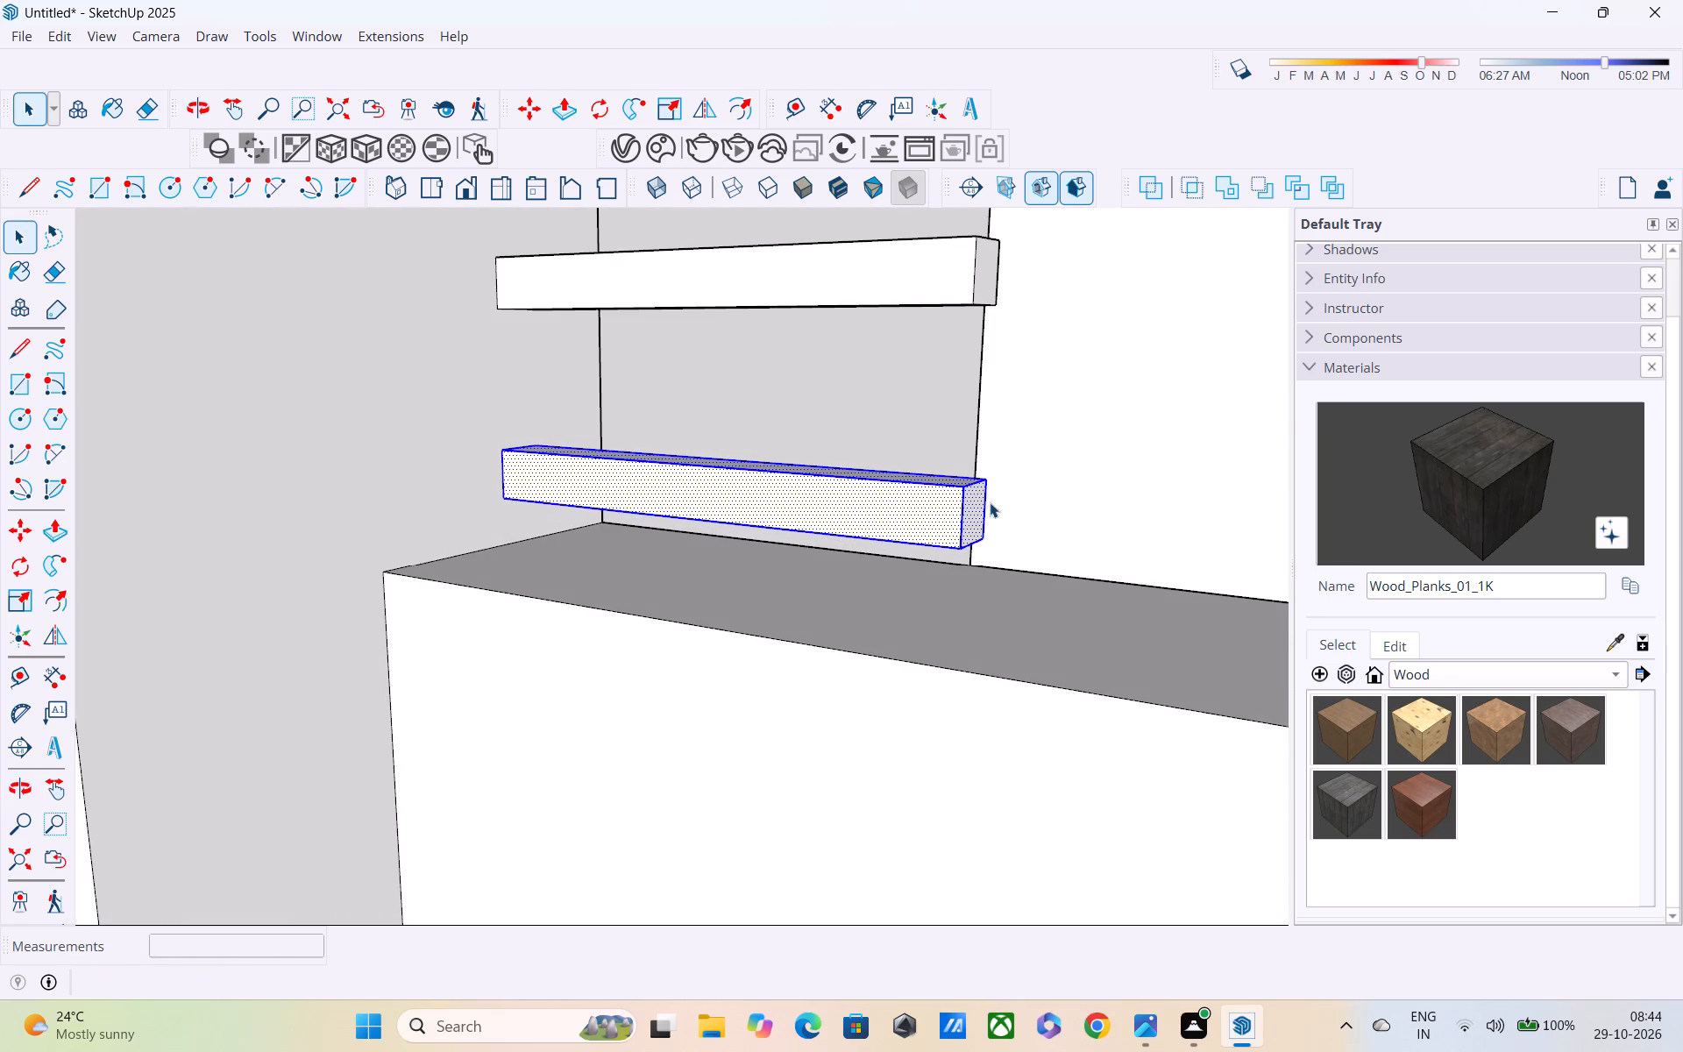
key(m)
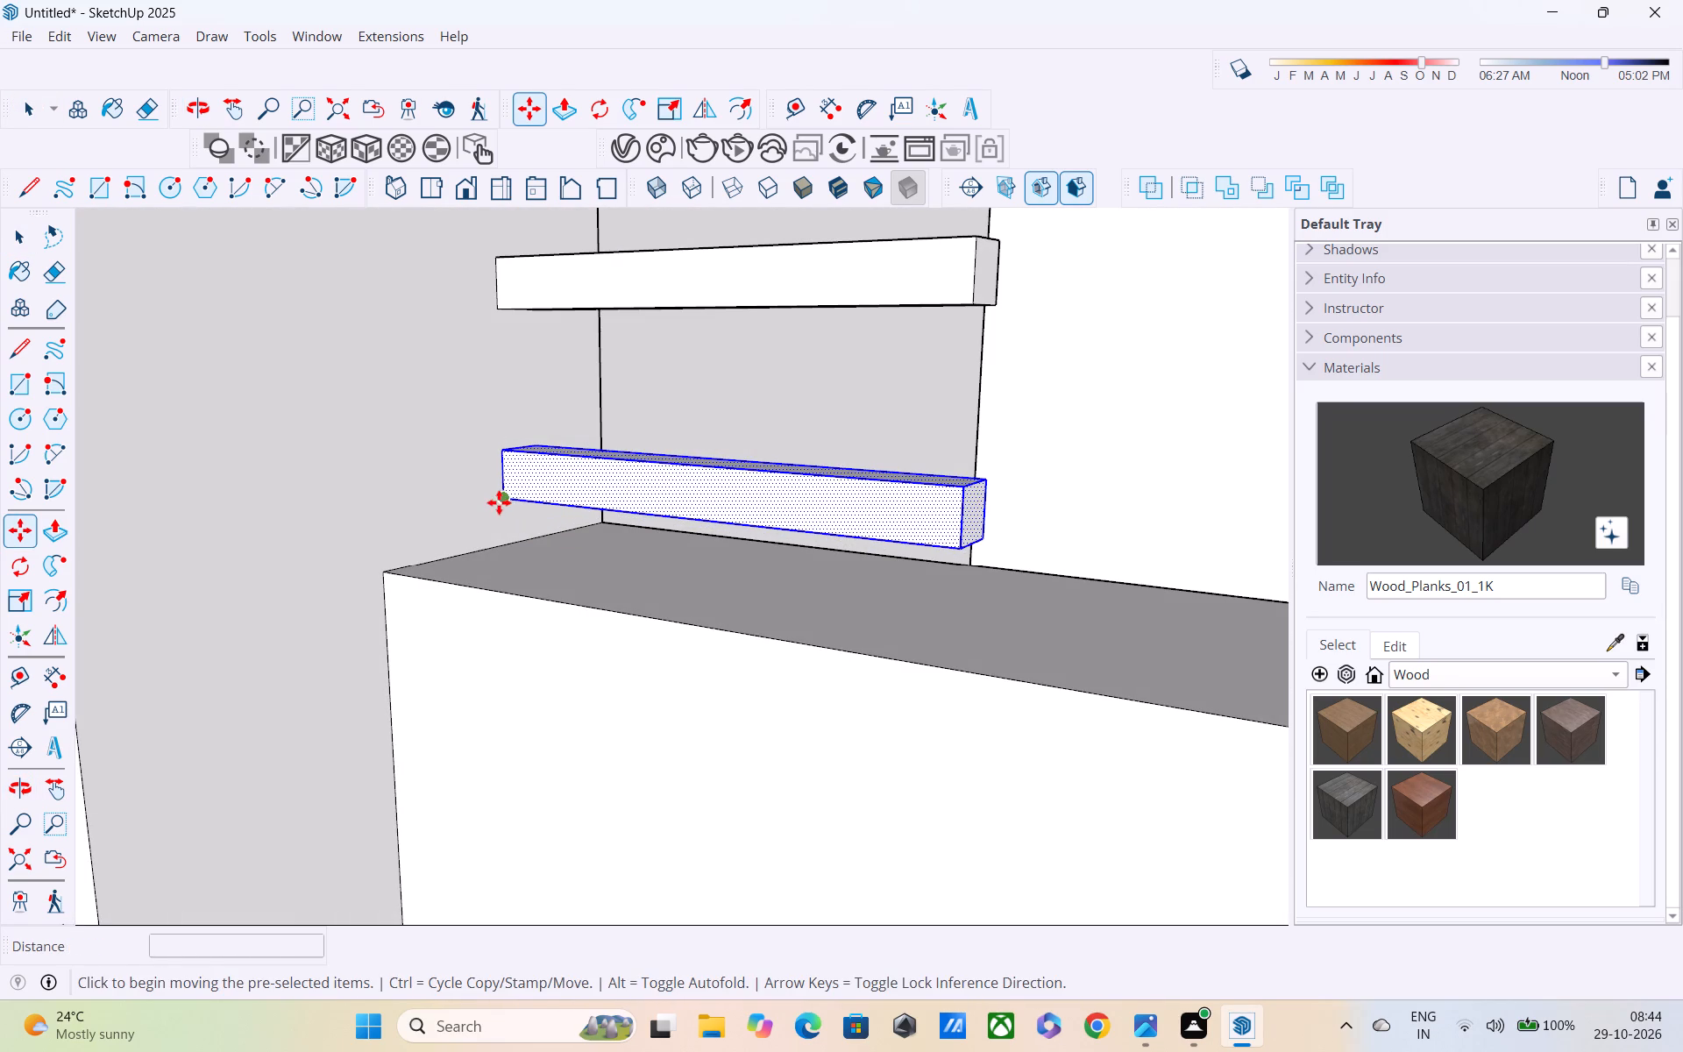
click(499, 502)
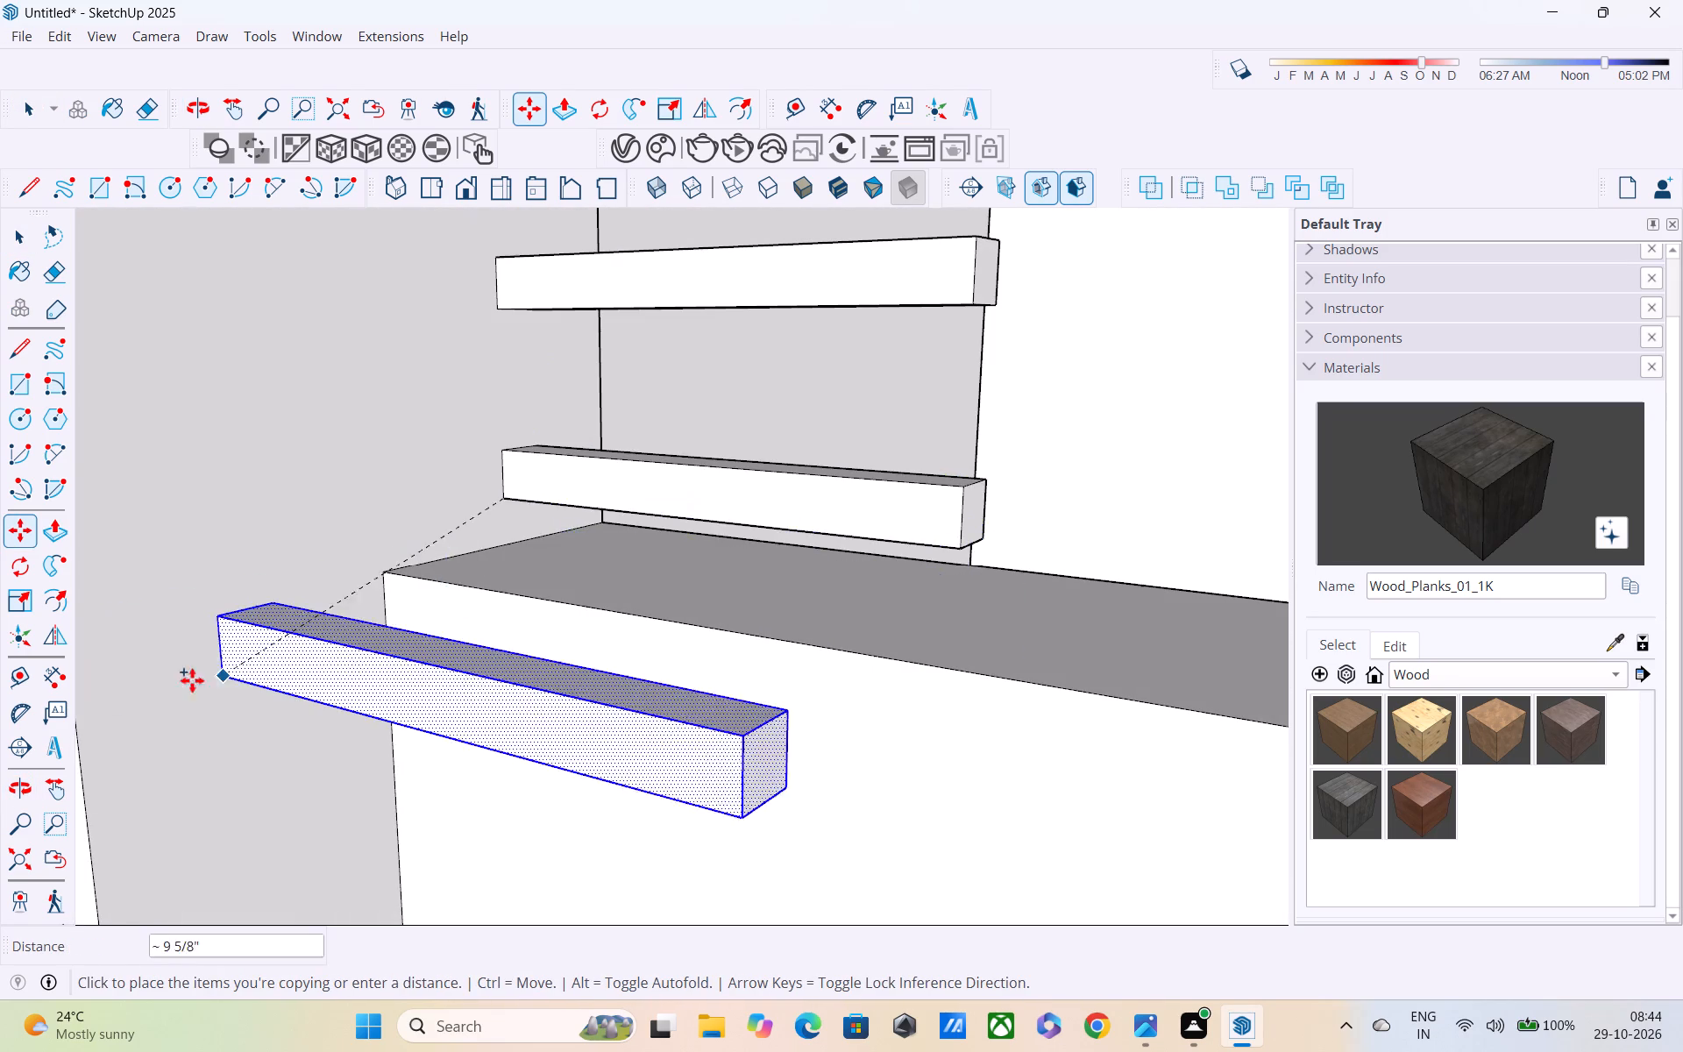
scroll(171, 681, down, 13)
shift+middle_drag(173, 710, 516, 661)
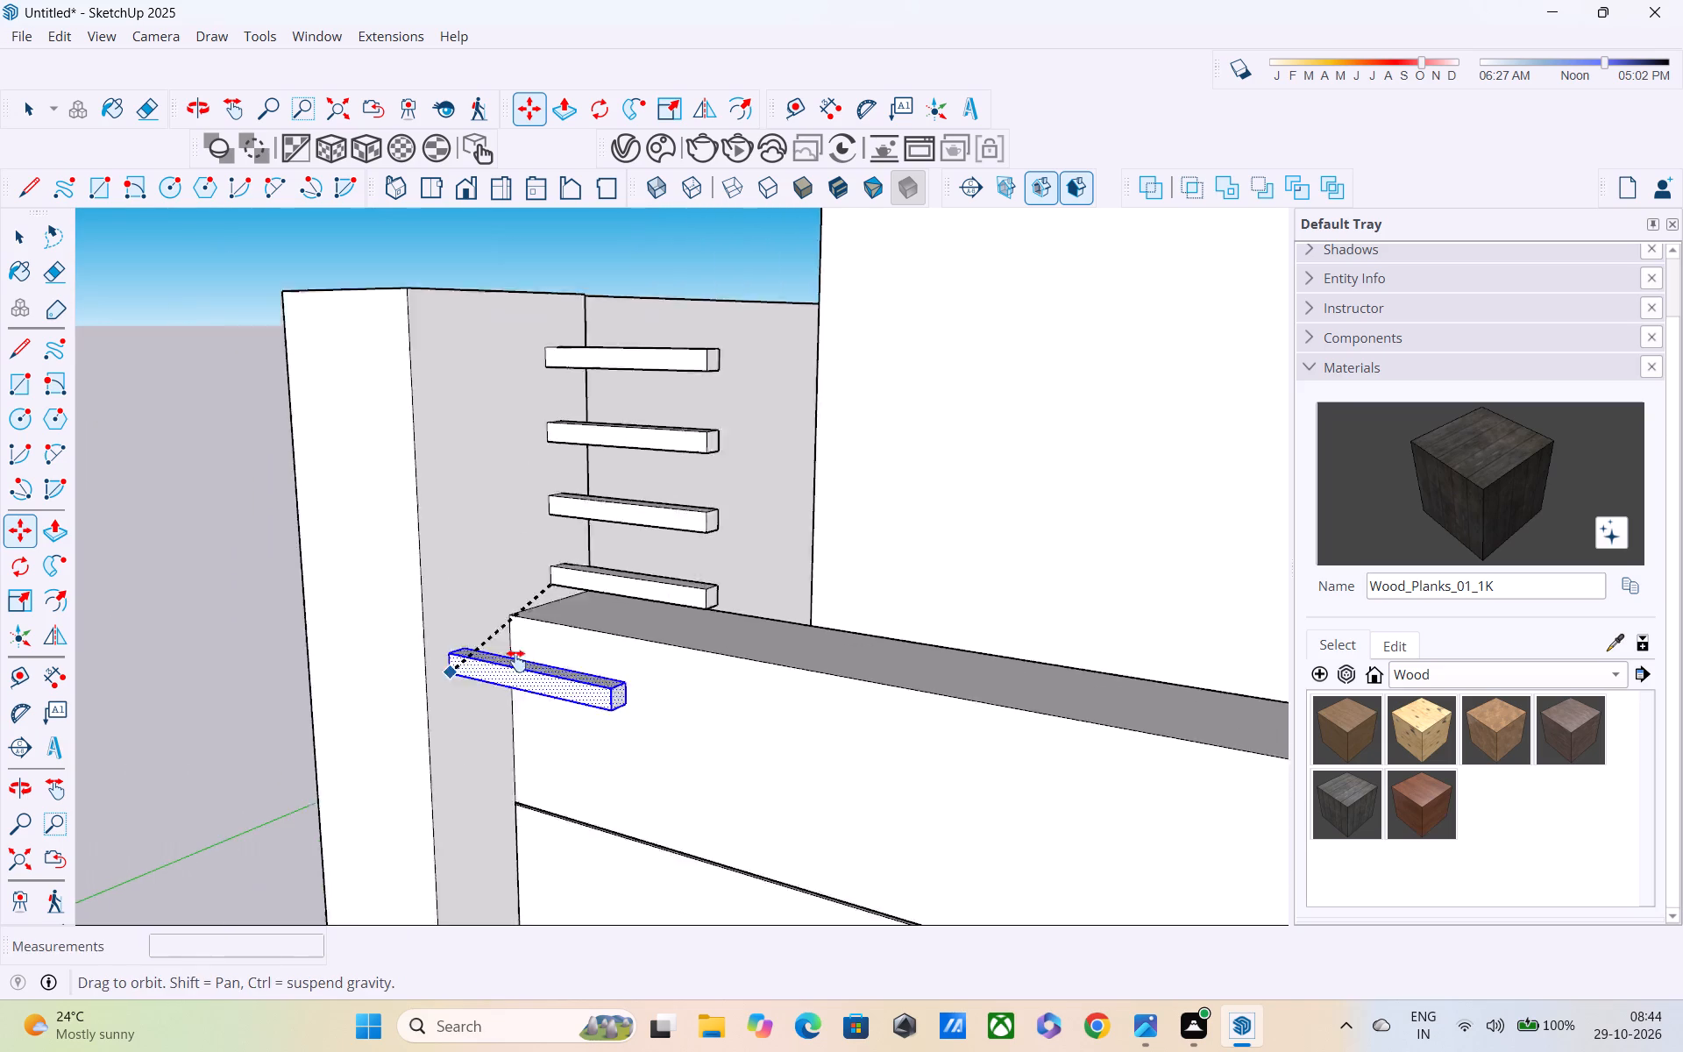
shift+middle_drag(516, 661, 825, 586)
click(221, 552)
key(space)
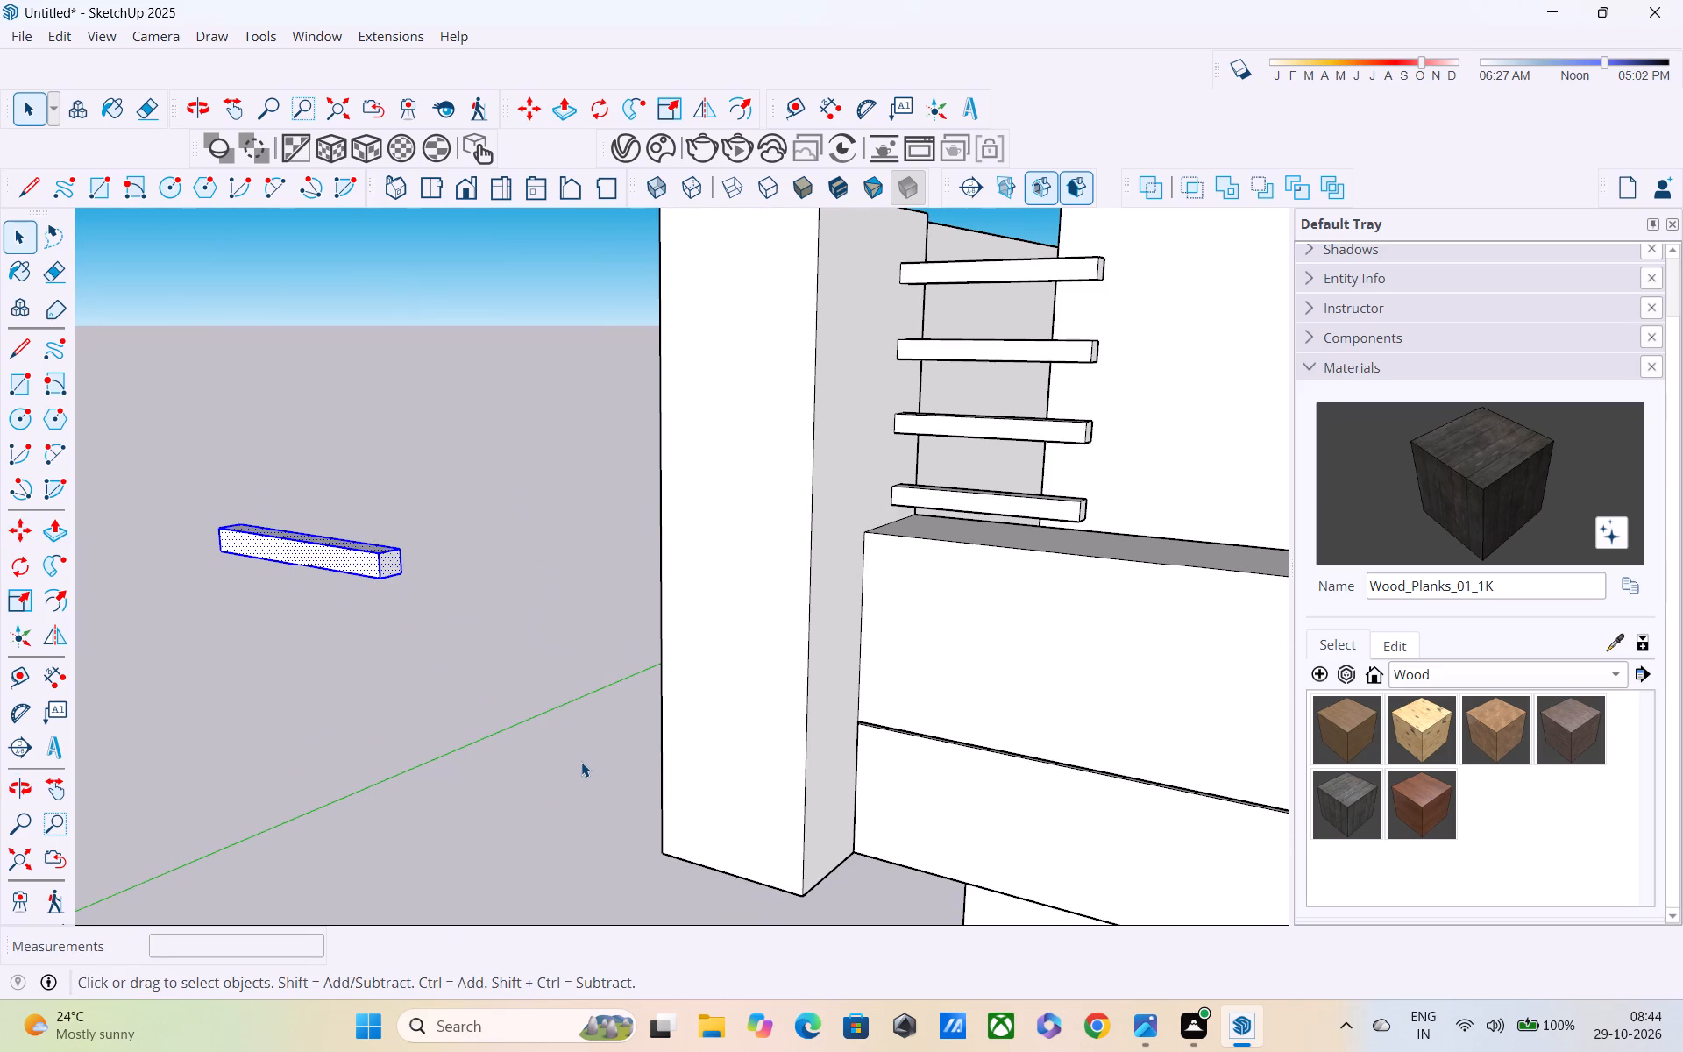
Erase the leftover vertical and horizontal lines on the framed feature's side face that faces the corner strip.
scroll(580, 762, down, 4)
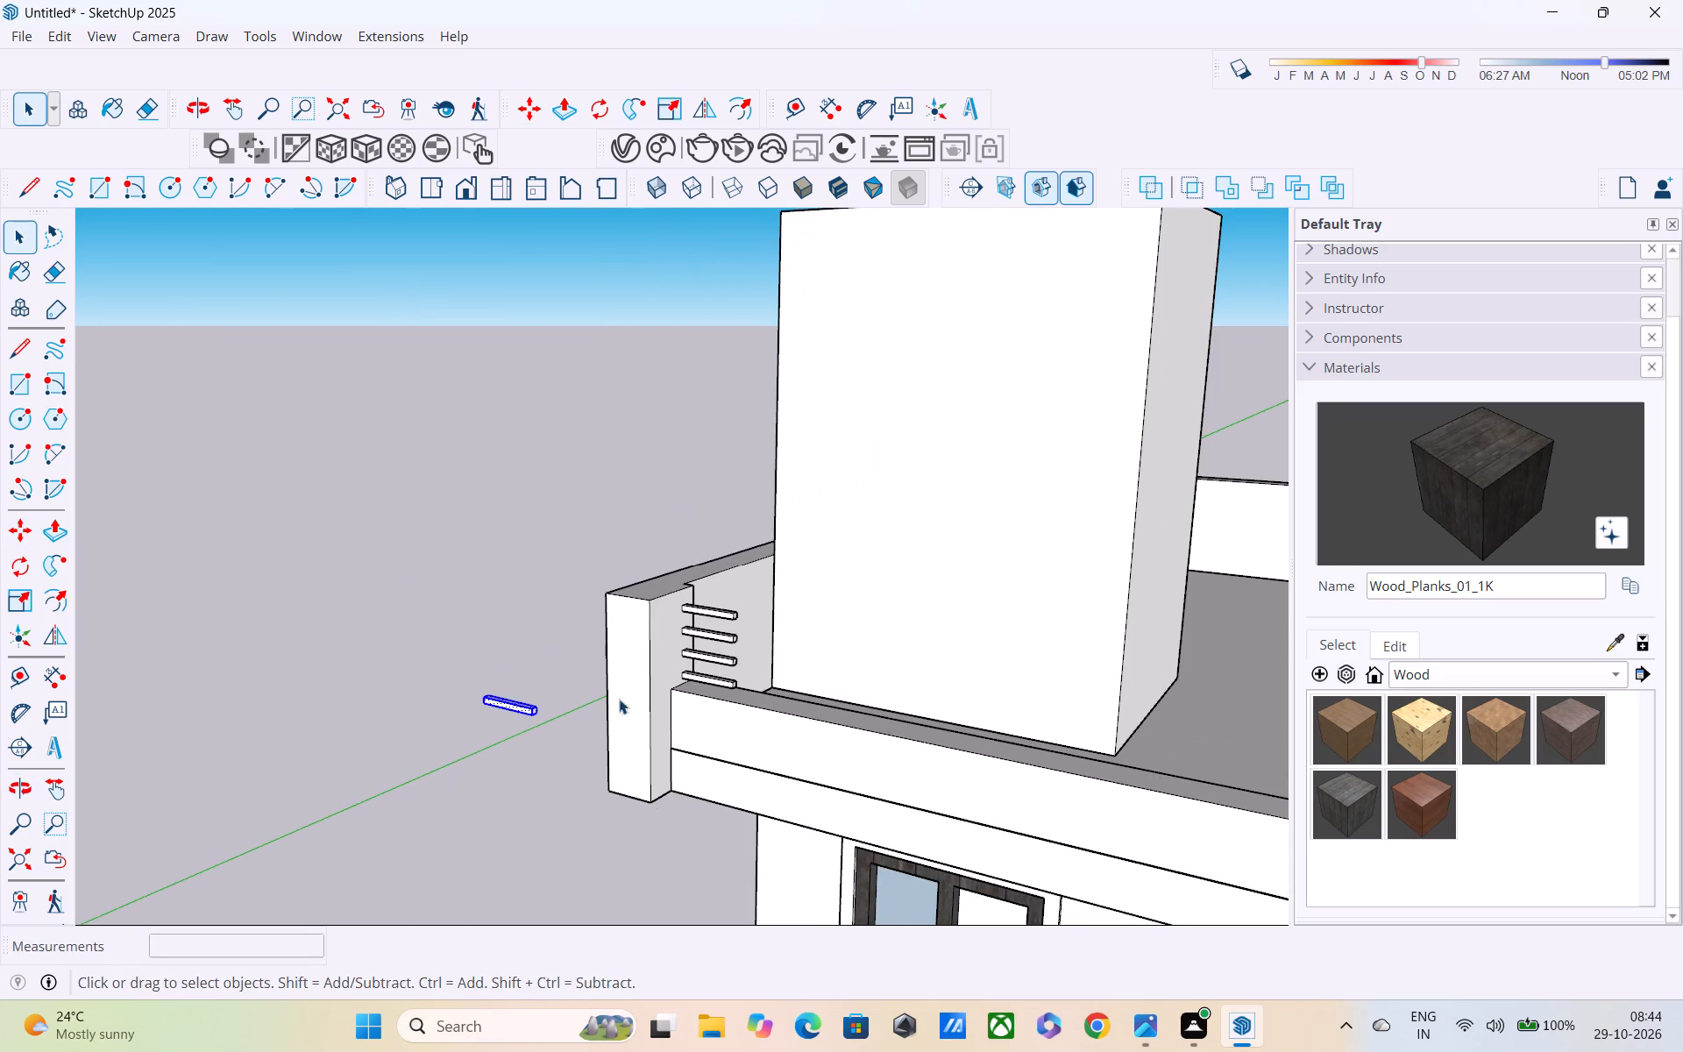
shift+middle_drag(722, 755, 311, 666)
middle_drag(341, 617, 406, 631)
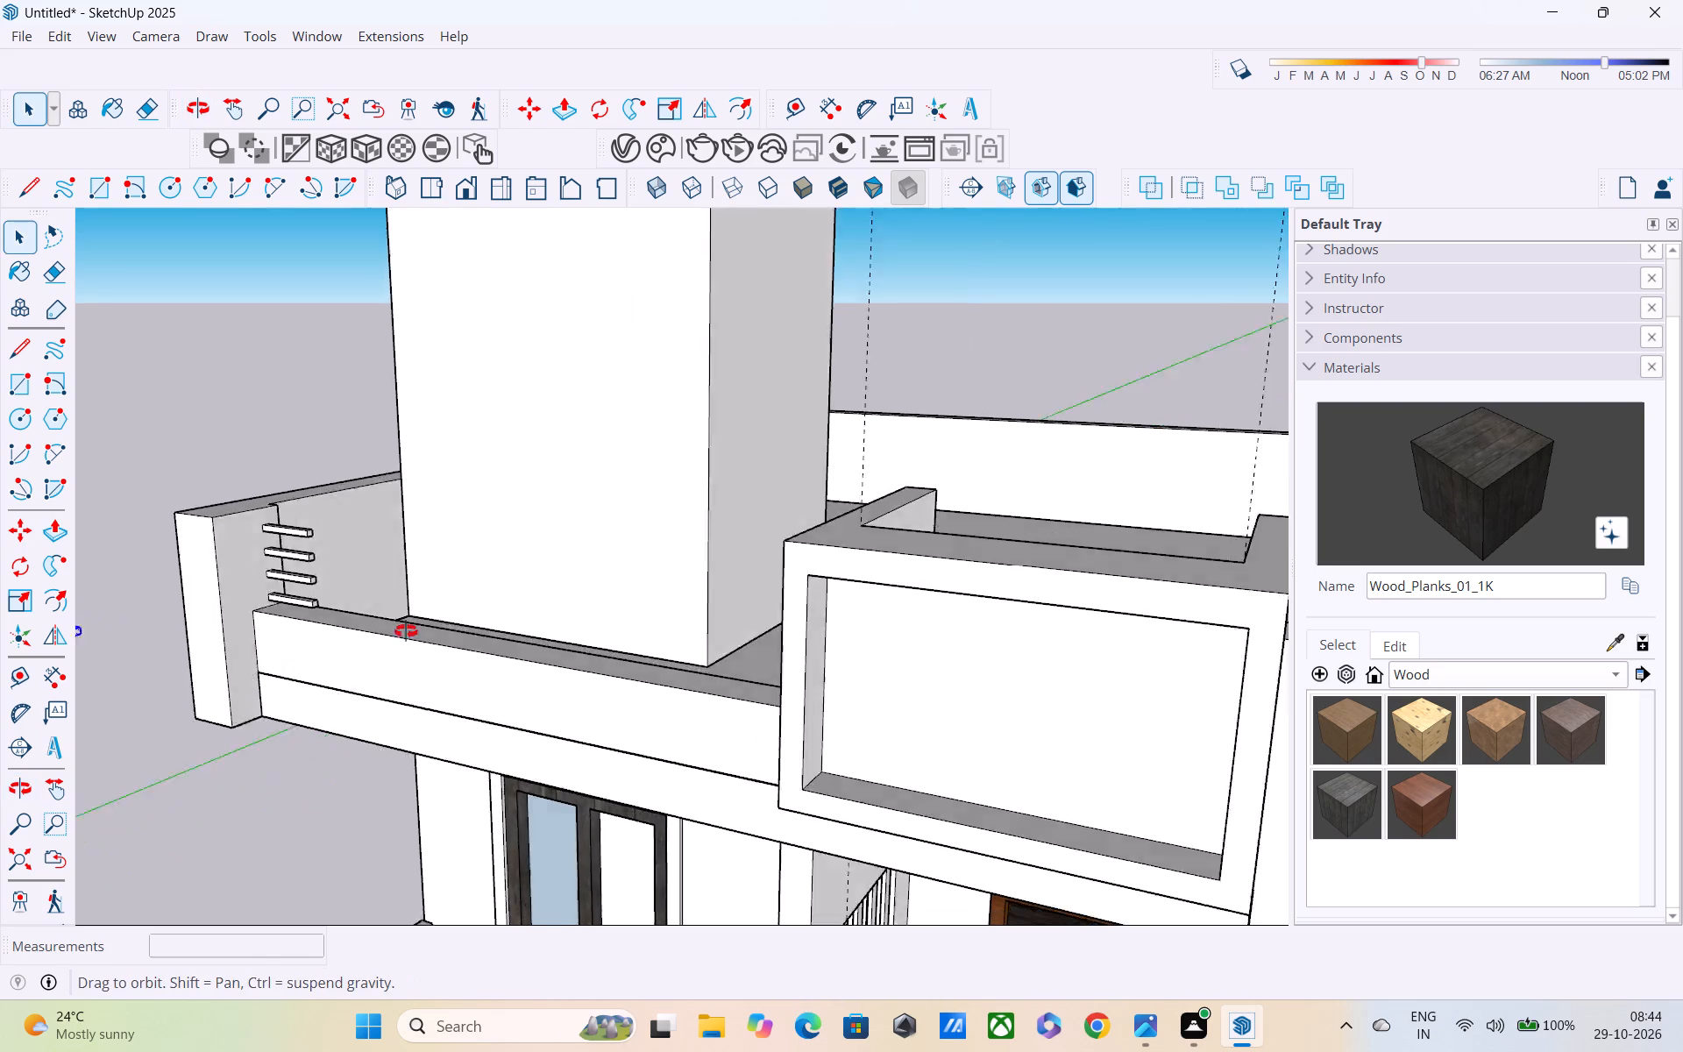
middle_drag(406, 631, 941, 633)
scroll(941, 633, up, 2)
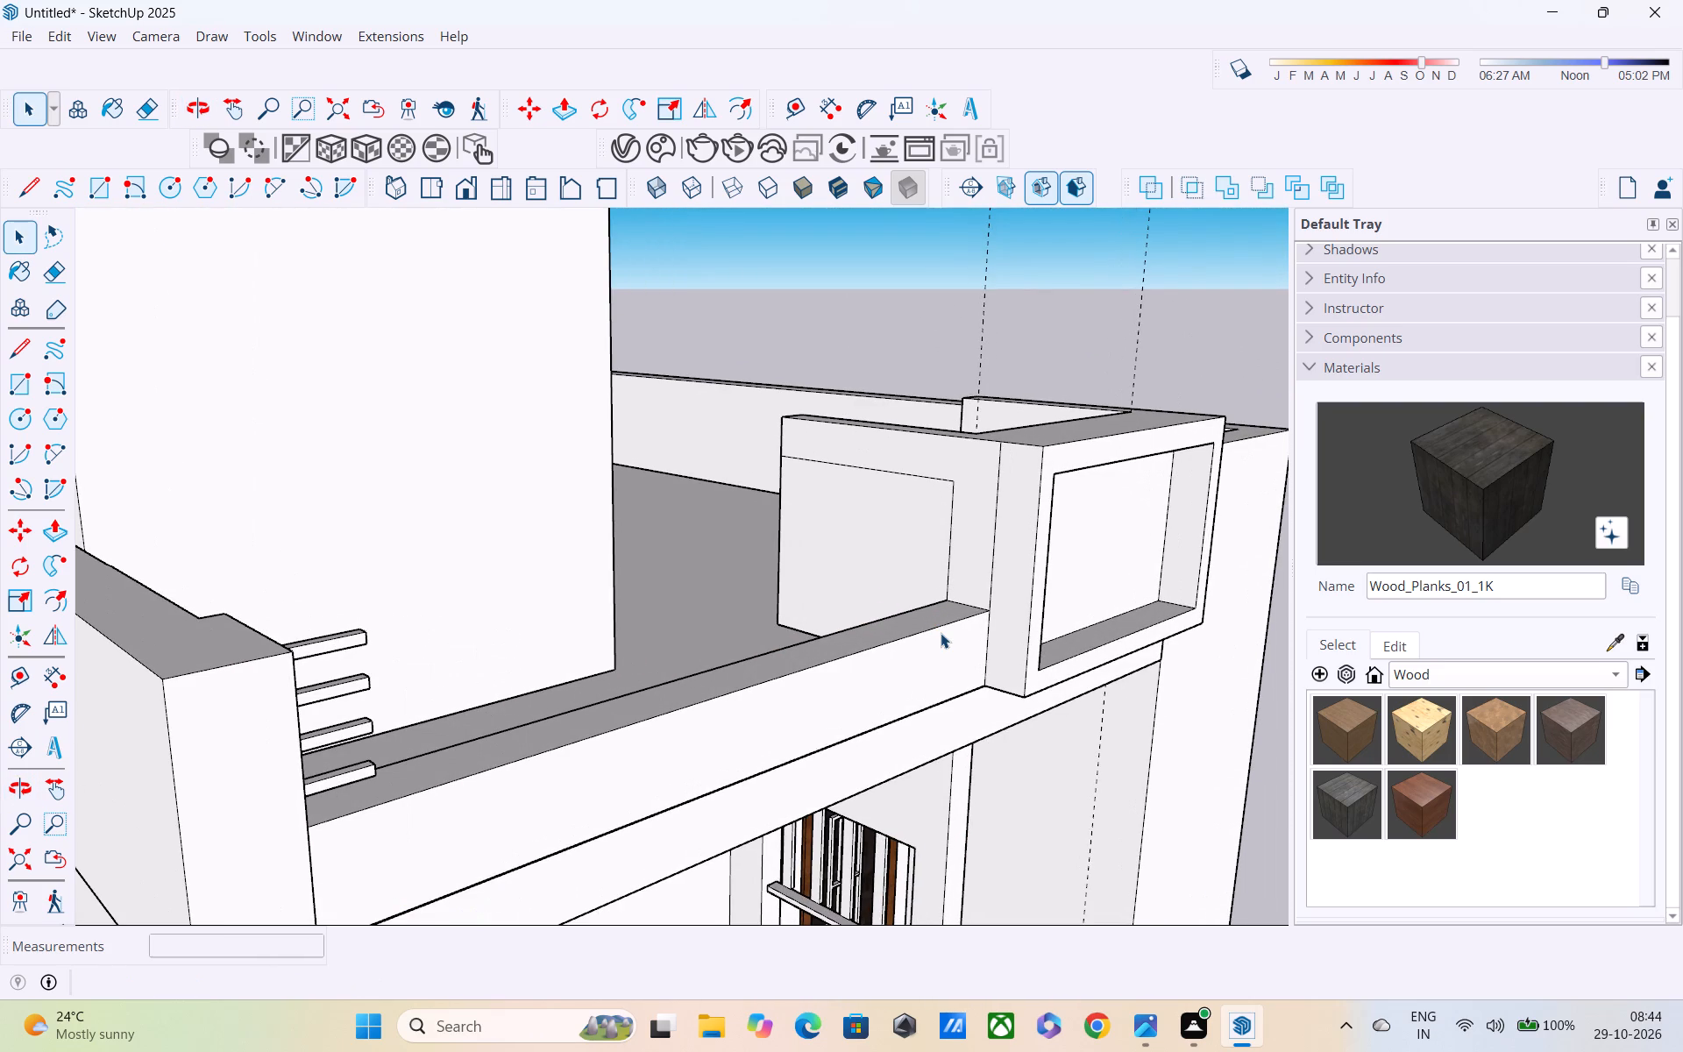
key(e)
drag(962, 531, 944, 515)
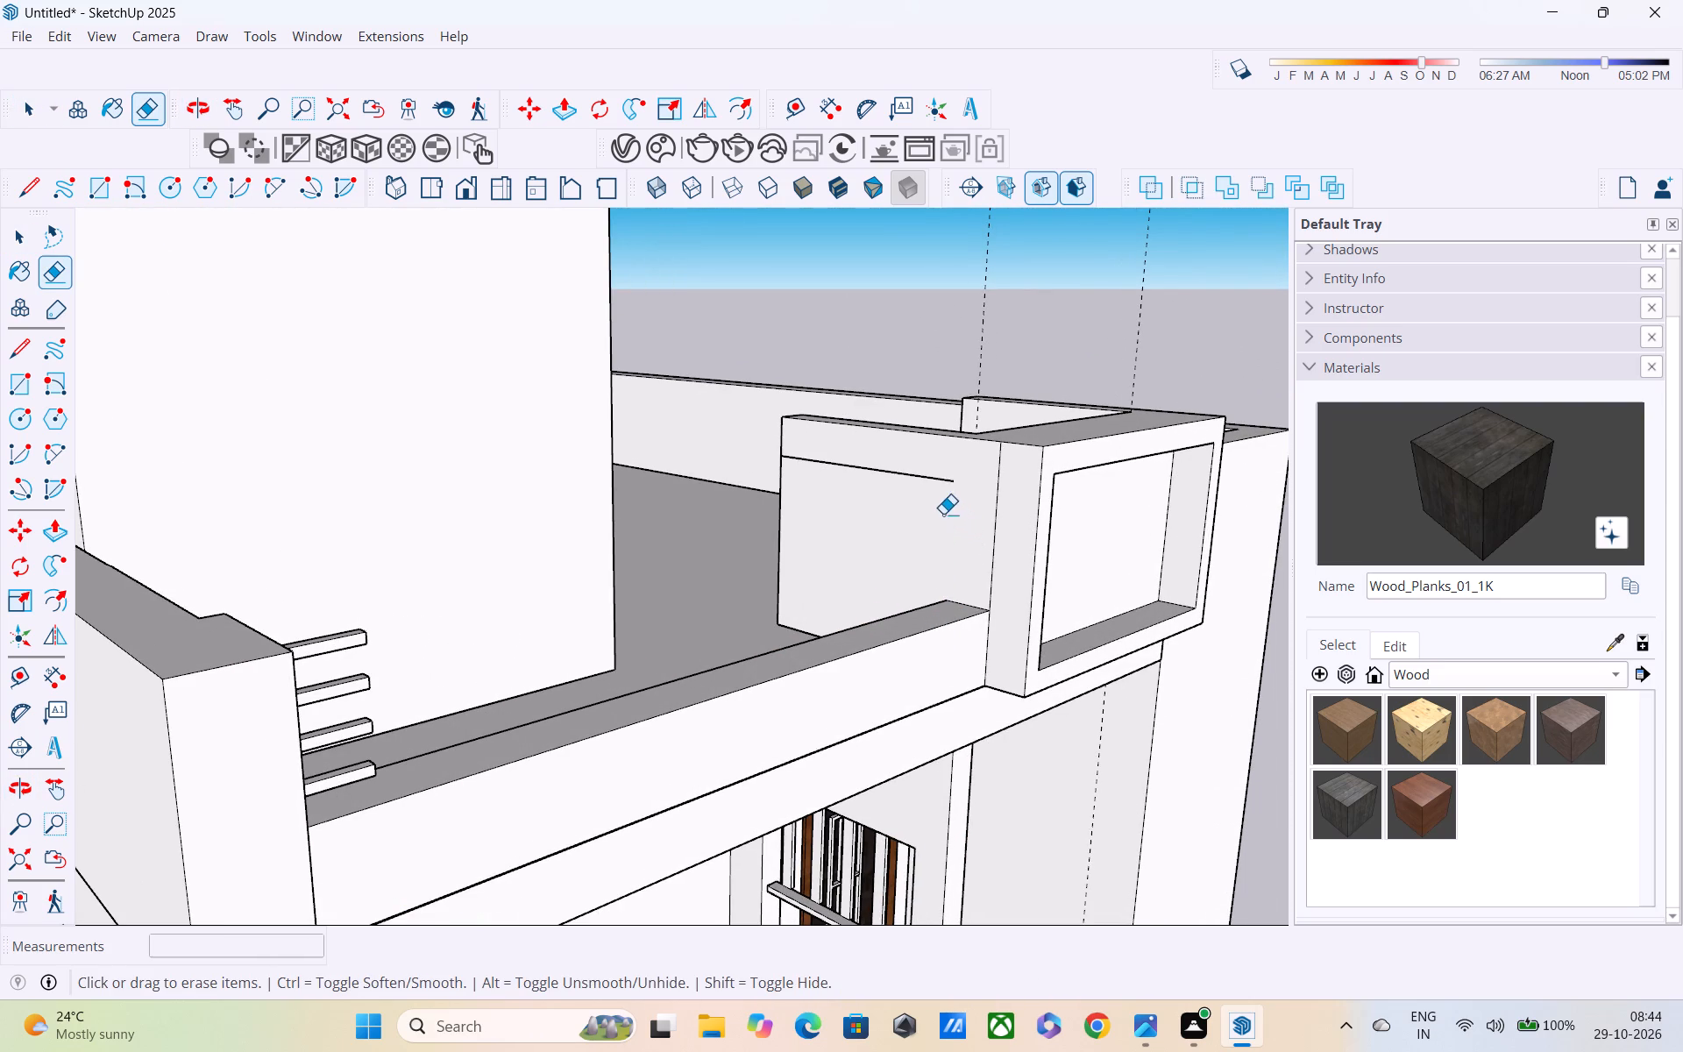
drag(927, 458, 927, 482)
drag(984, 493, 1008, 523)
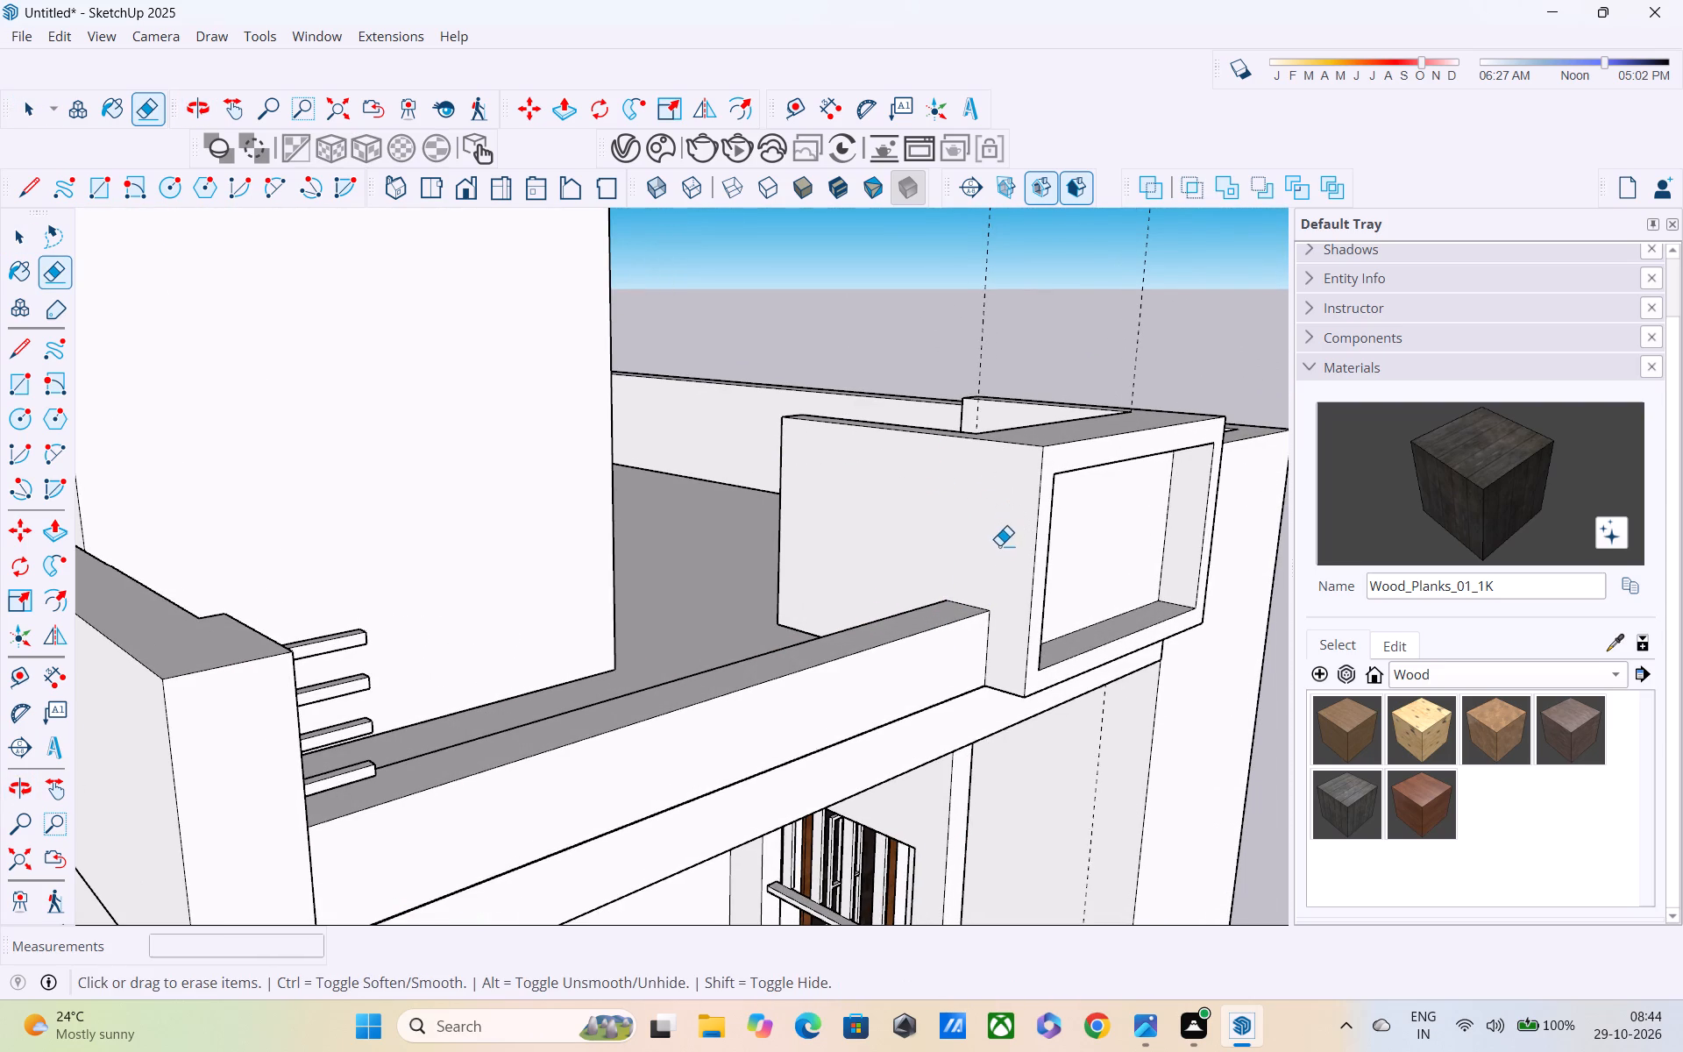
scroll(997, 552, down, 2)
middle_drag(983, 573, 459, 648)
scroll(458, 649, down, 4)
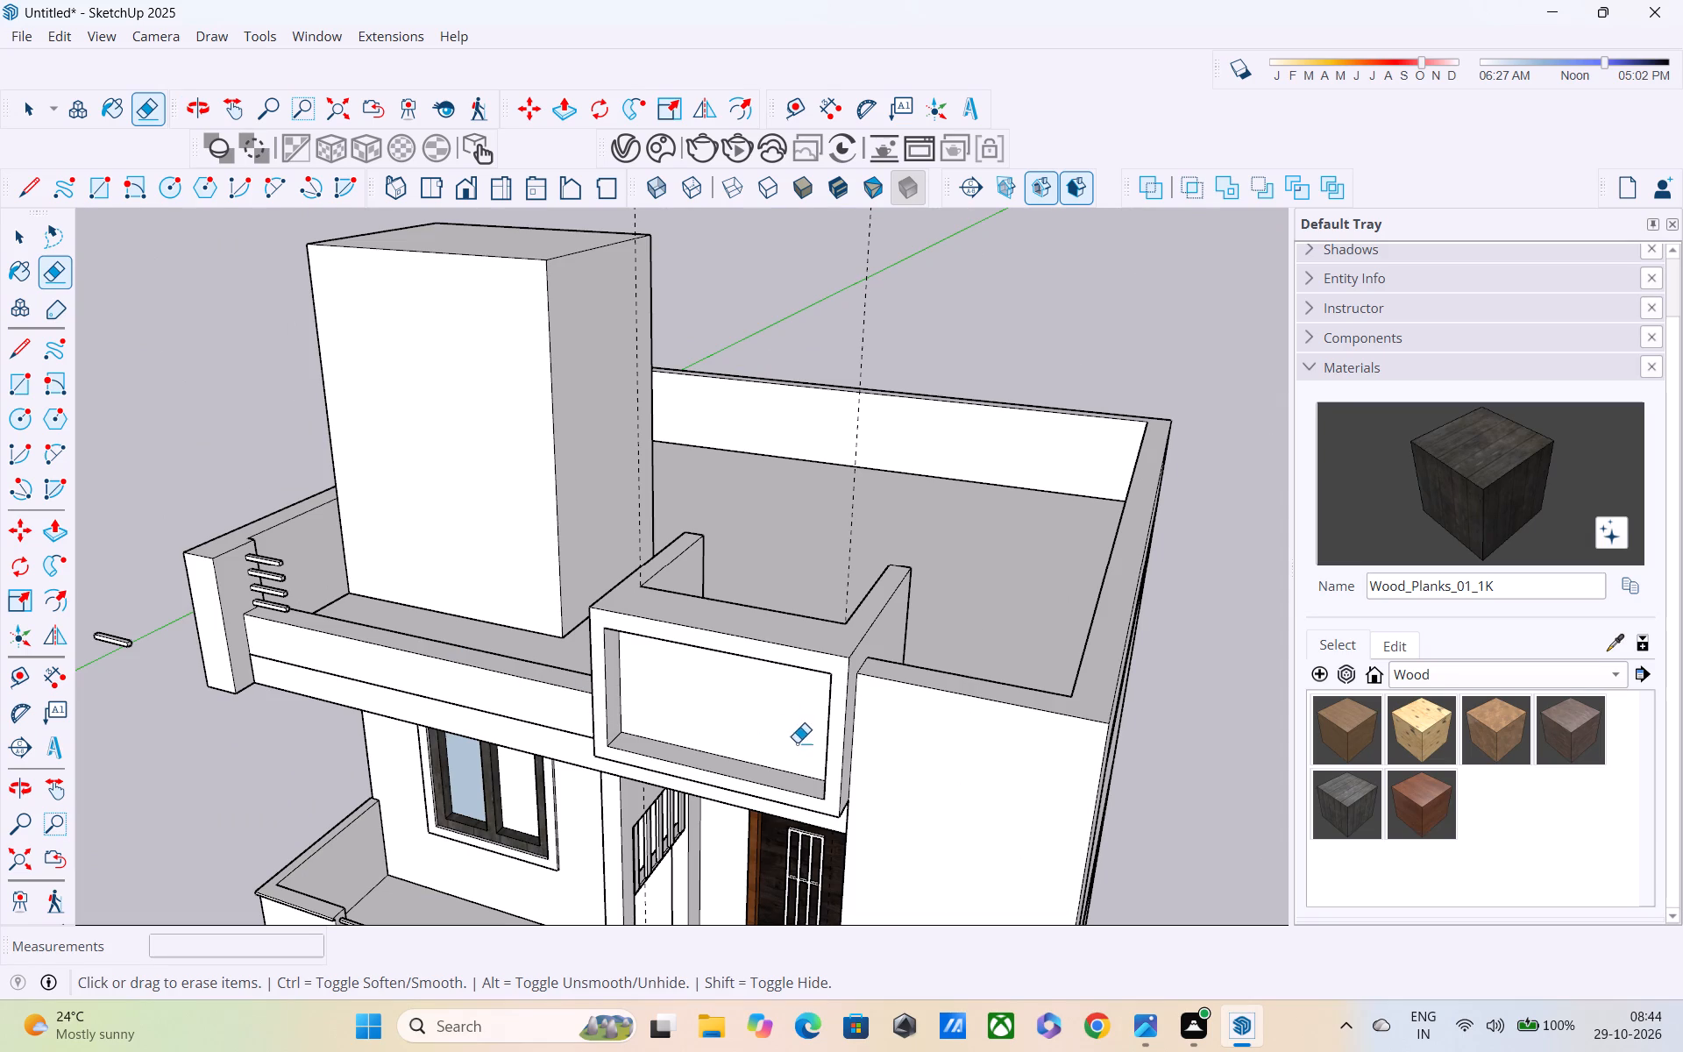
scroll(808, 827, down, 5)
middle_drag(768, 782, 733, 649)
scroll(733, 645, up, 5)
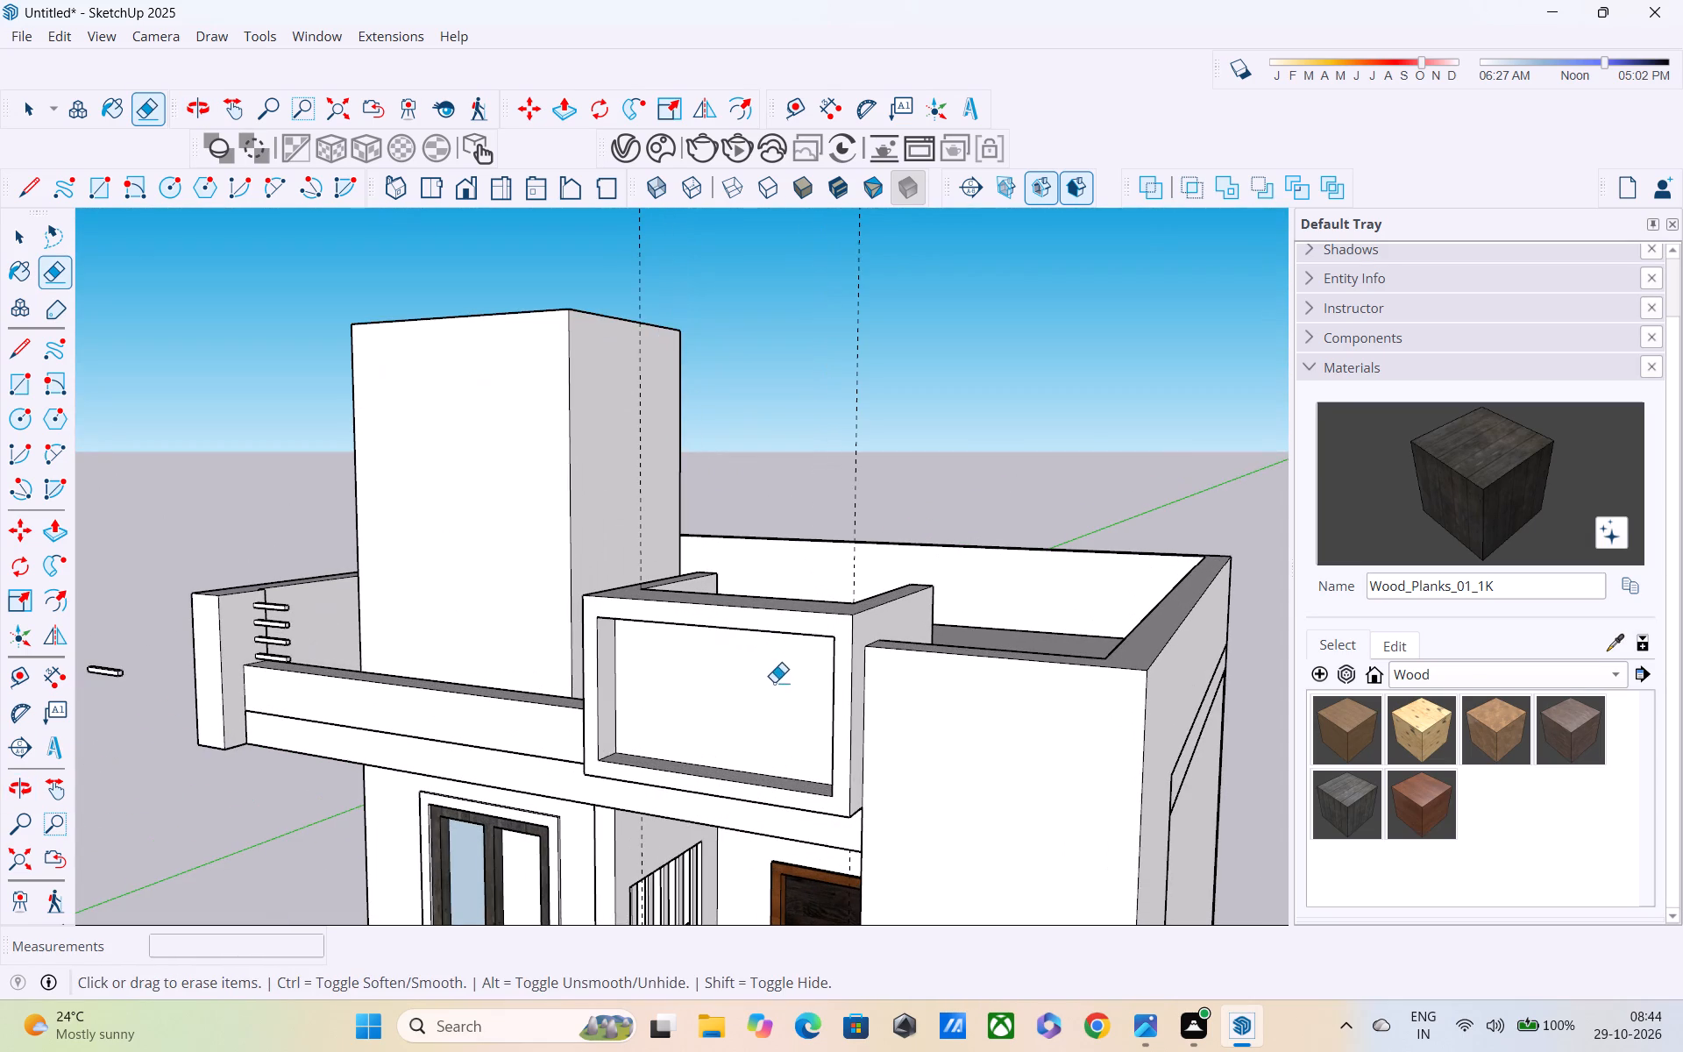
Examine the house's front and roof around the framed feature and corner strip from several angles.
scroll(879, 767, down, 9)
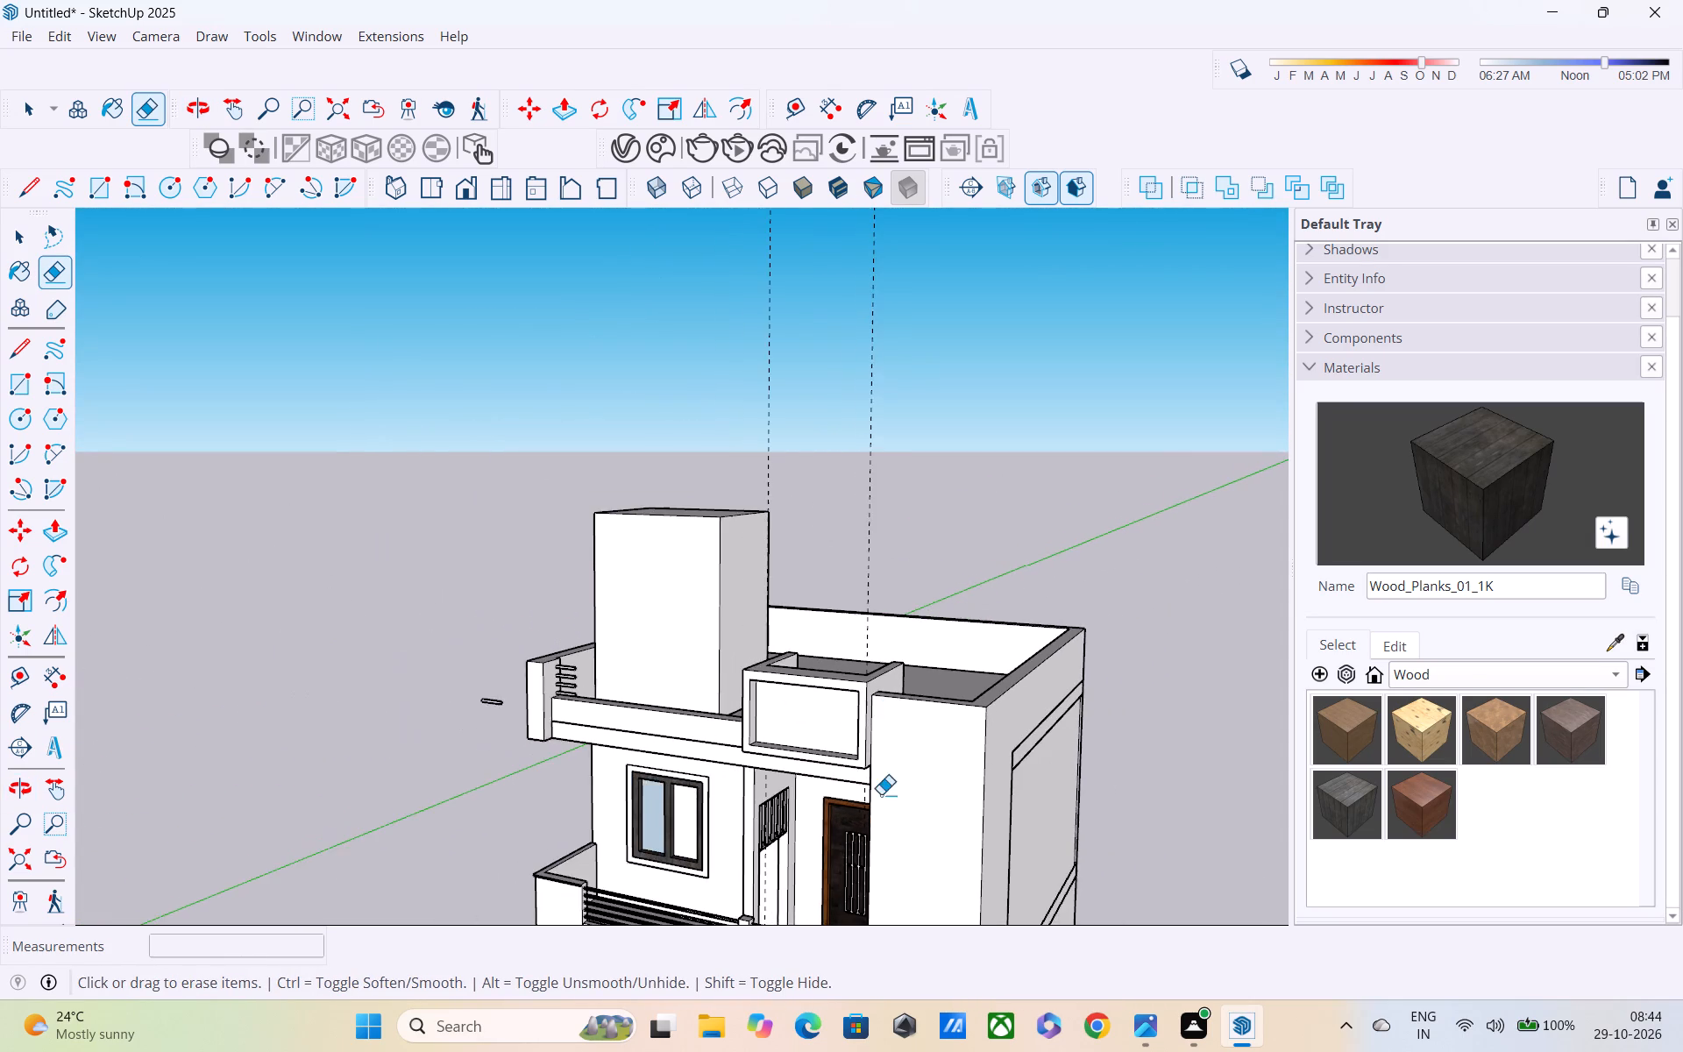
shift+middle_drag(881, 790, 881, 675)
scroll(881, 669, up, 1)
middle_drag(888, 675, 869, 788)
scroll(889, 815, down, 1)
scroll(868, 785, up, 1)
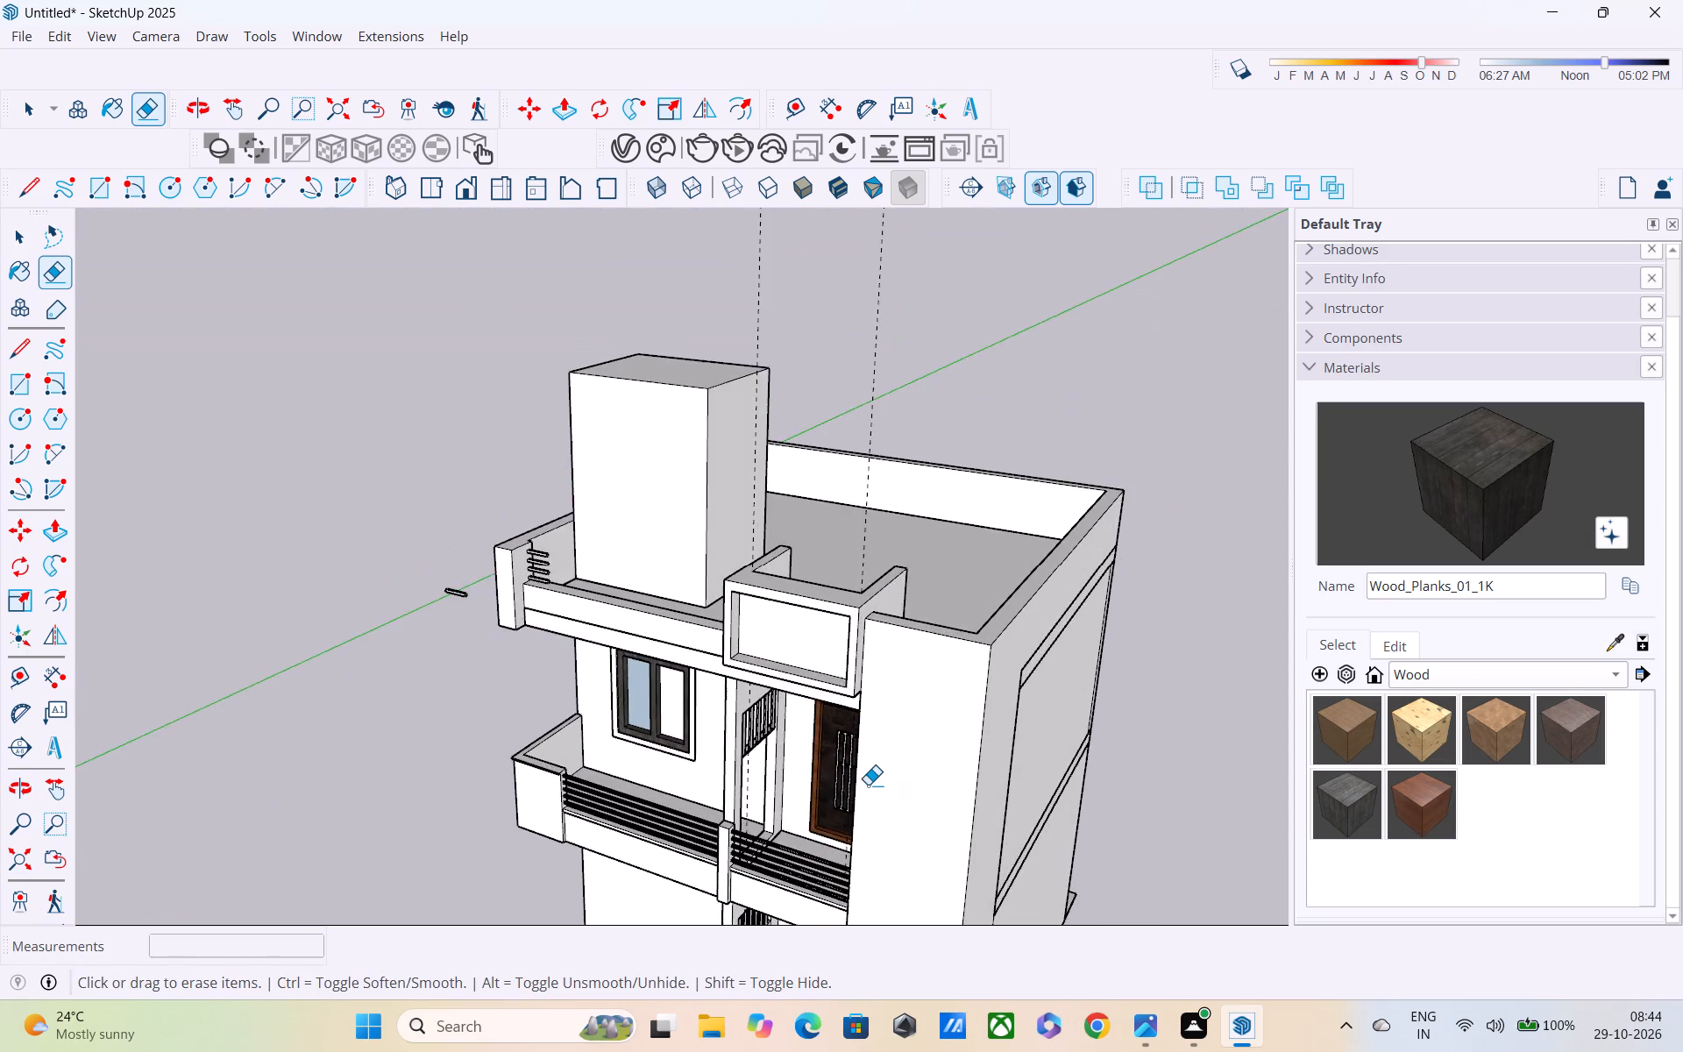
scroll(868, 785, down, 4)
middle_drag(716, 740, 724, 670)
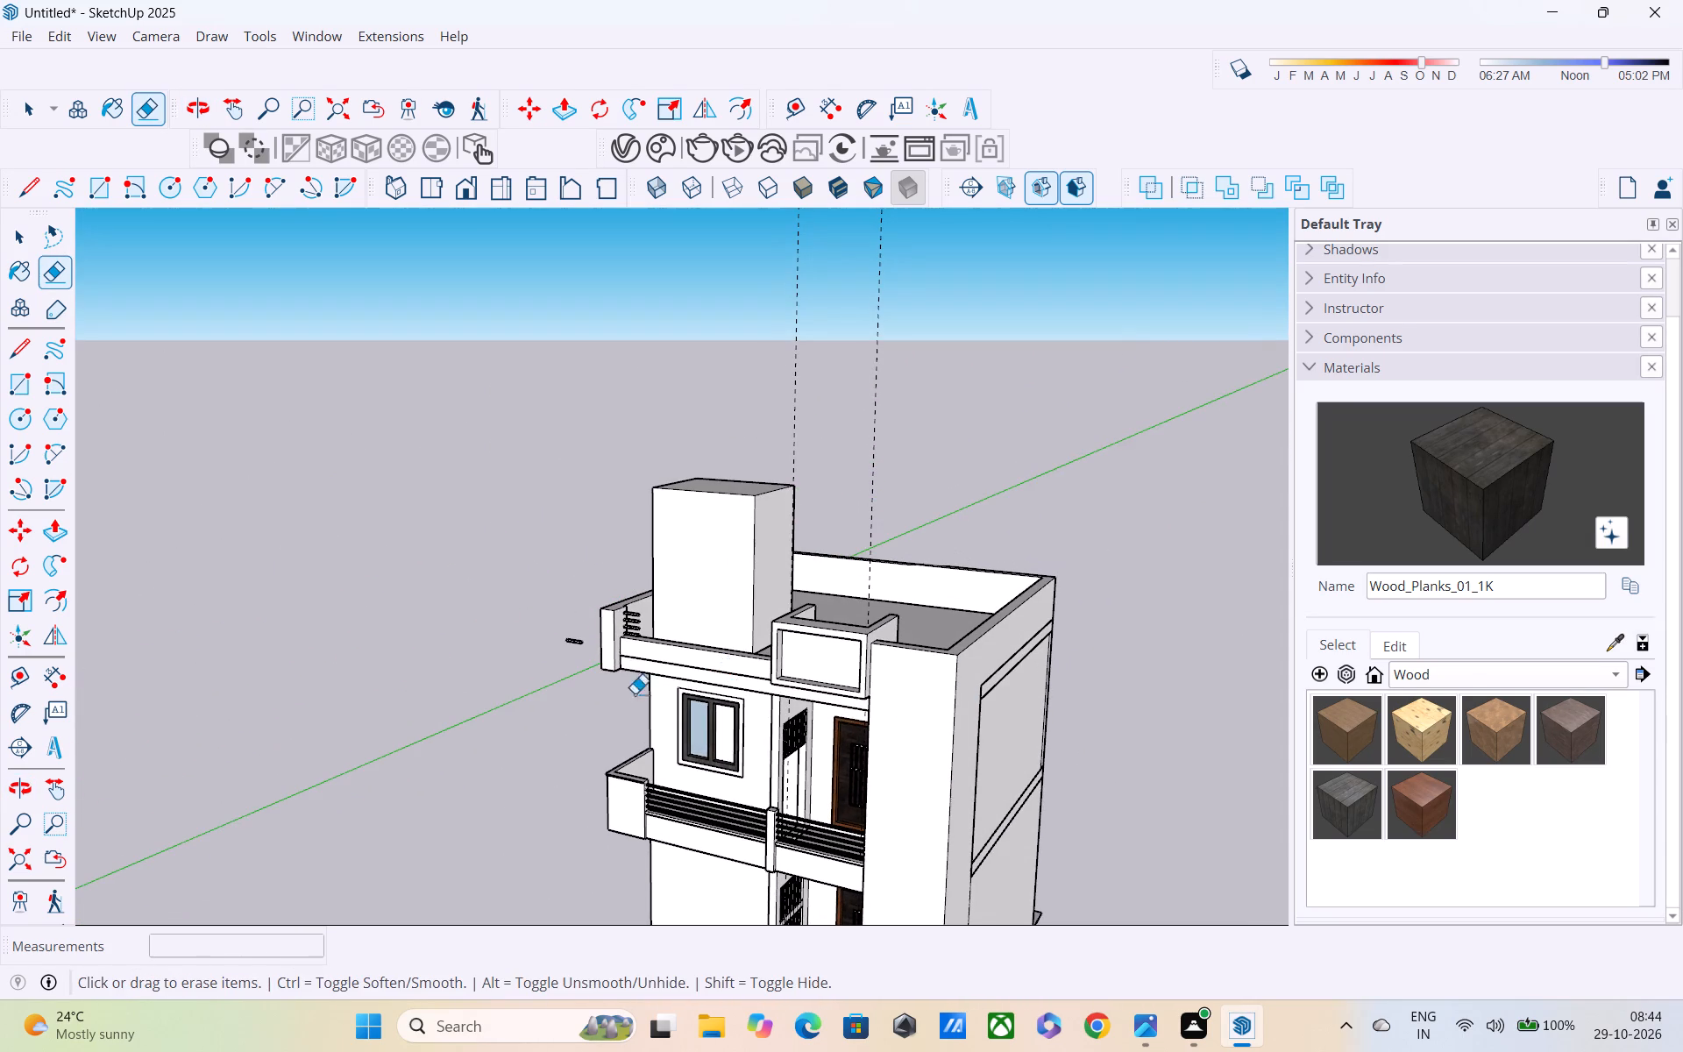
scroll(0, 1051, up, 1)
Push/Pull the end face of the topmost small bar about 9' 6 1/4" until it meets the framed feature's side face.
key(space)
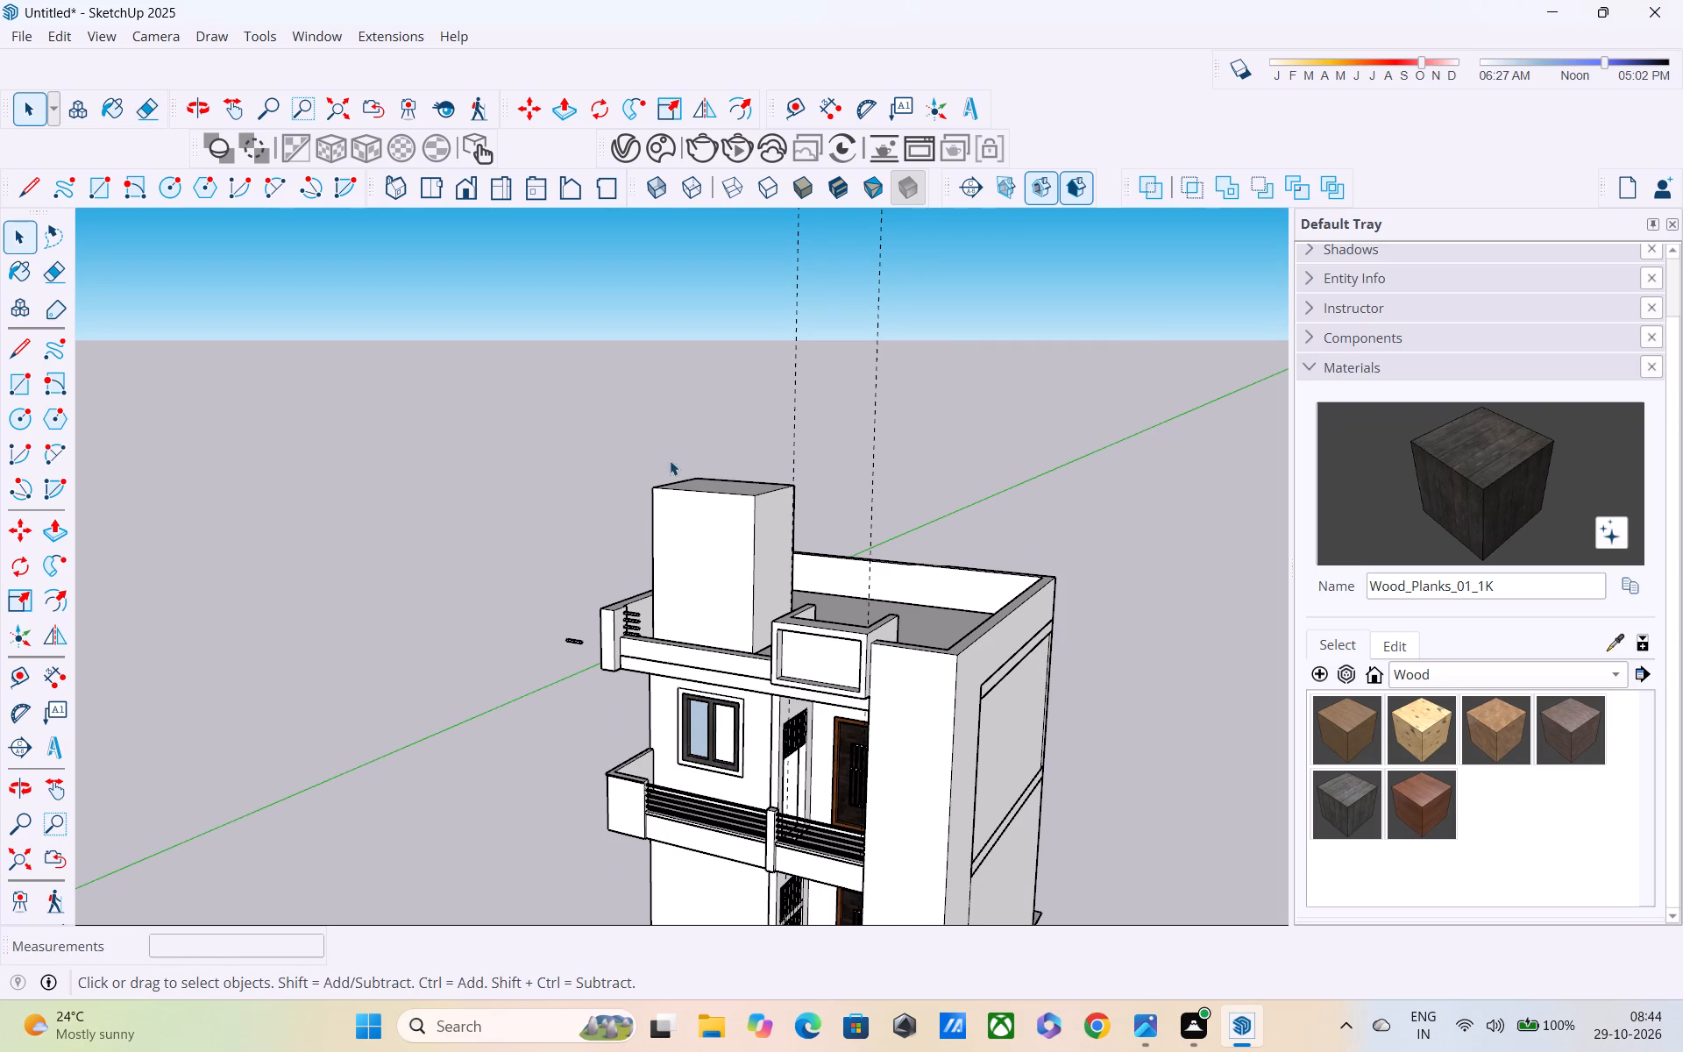
scroll(667, 473, up, 4)
scroll(629, 679, up, 1)
shift+middle_drag(622, 668, 632, 207)
shift+middle_drag(639, 343, 646, 478)
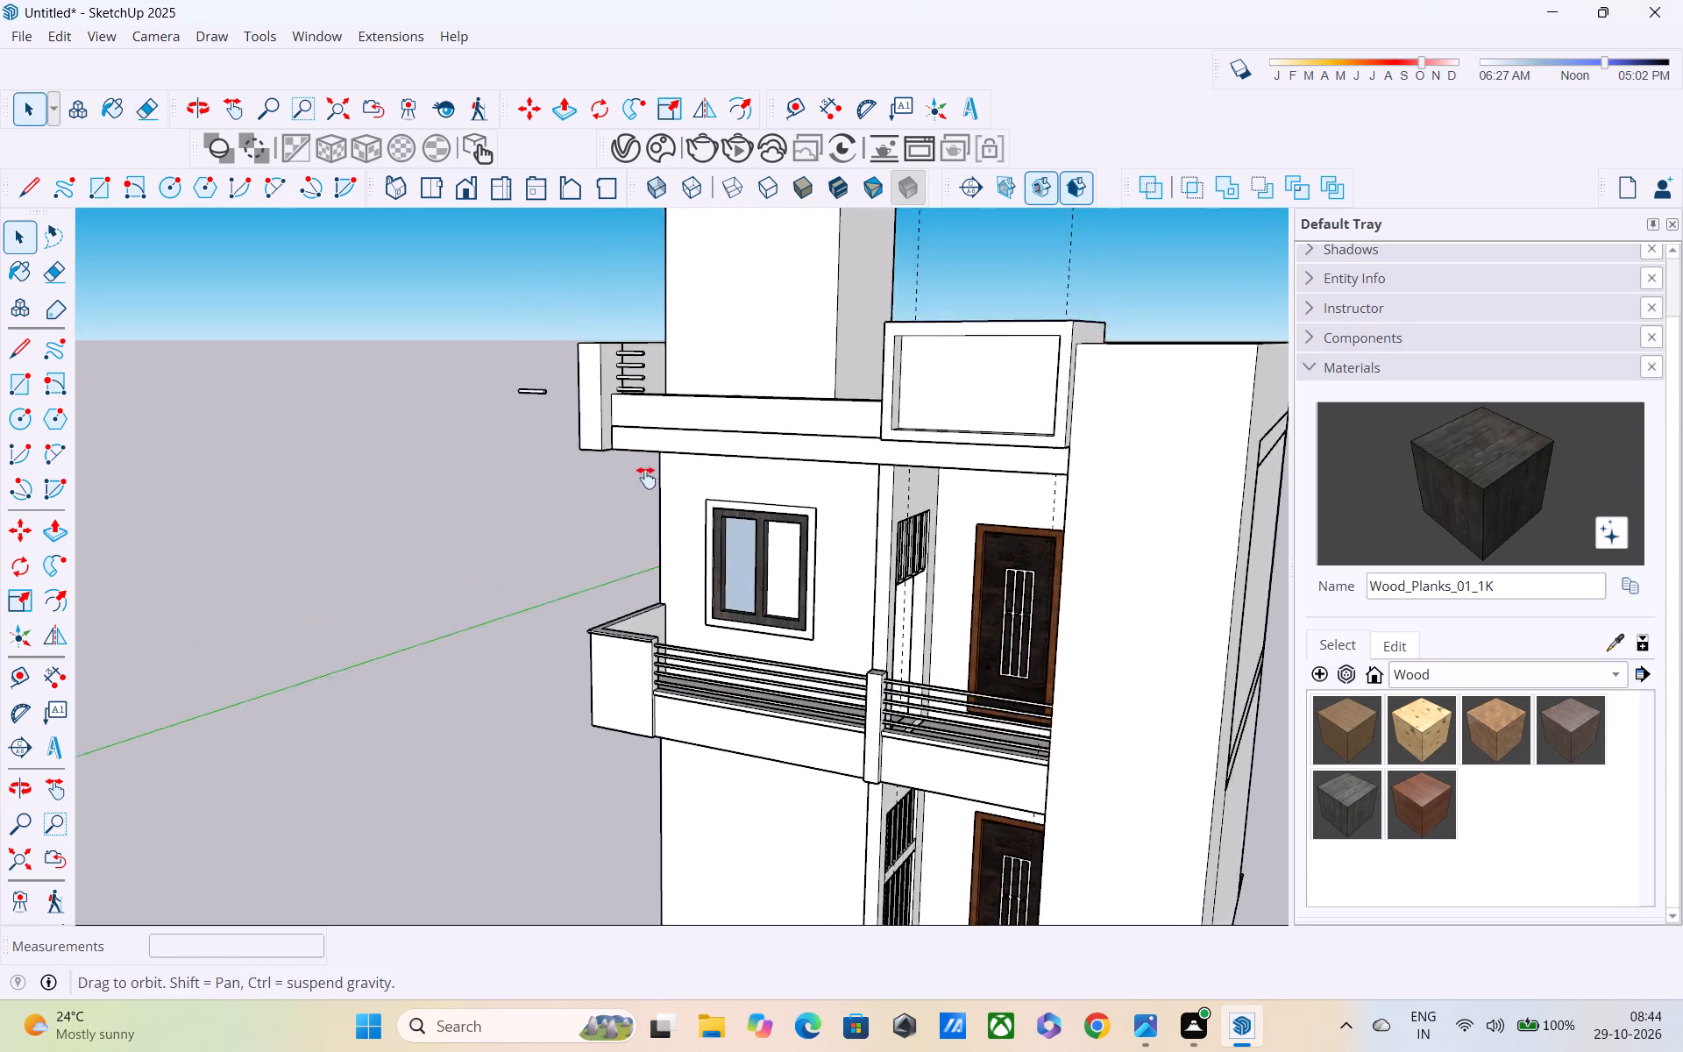
shift+middle_drag(646, 478, 651, 592)
scroll(650, 484, up, 10)
middle_drag(651, 536, 513, 437)
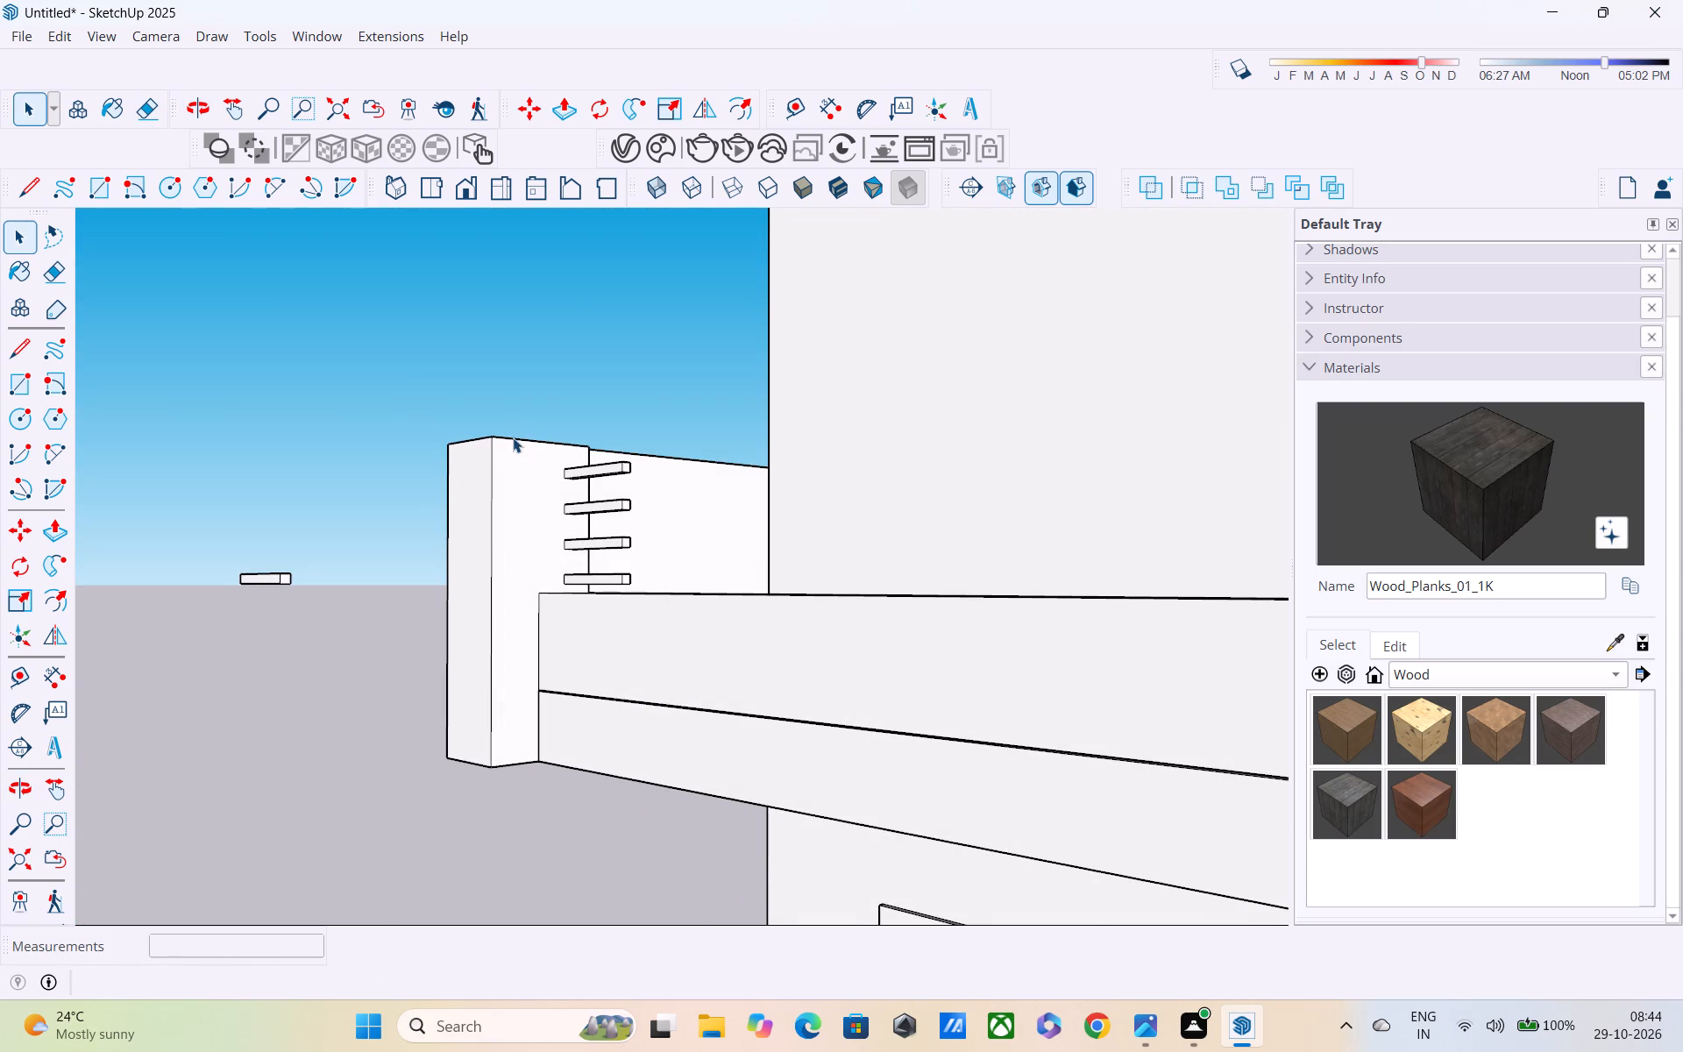
key(p)
scroll(620, 460, up, 5)
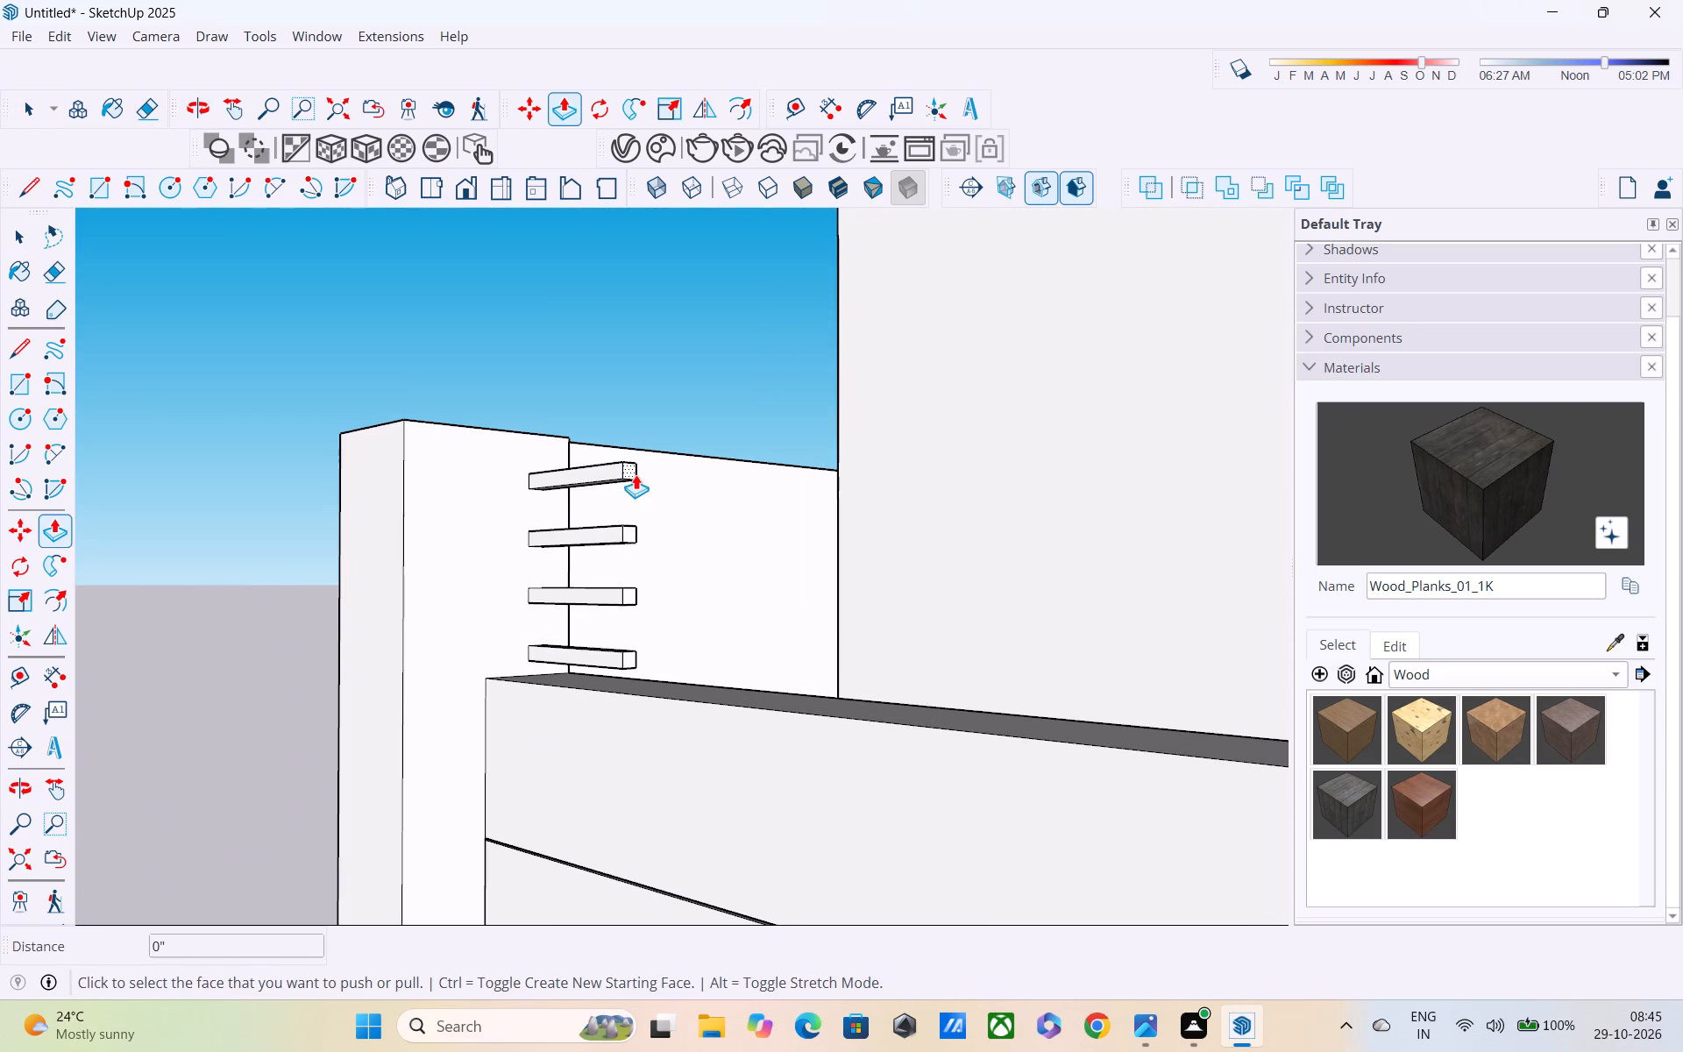
click(636, 474)
scroll(1242, 460, down, 1)
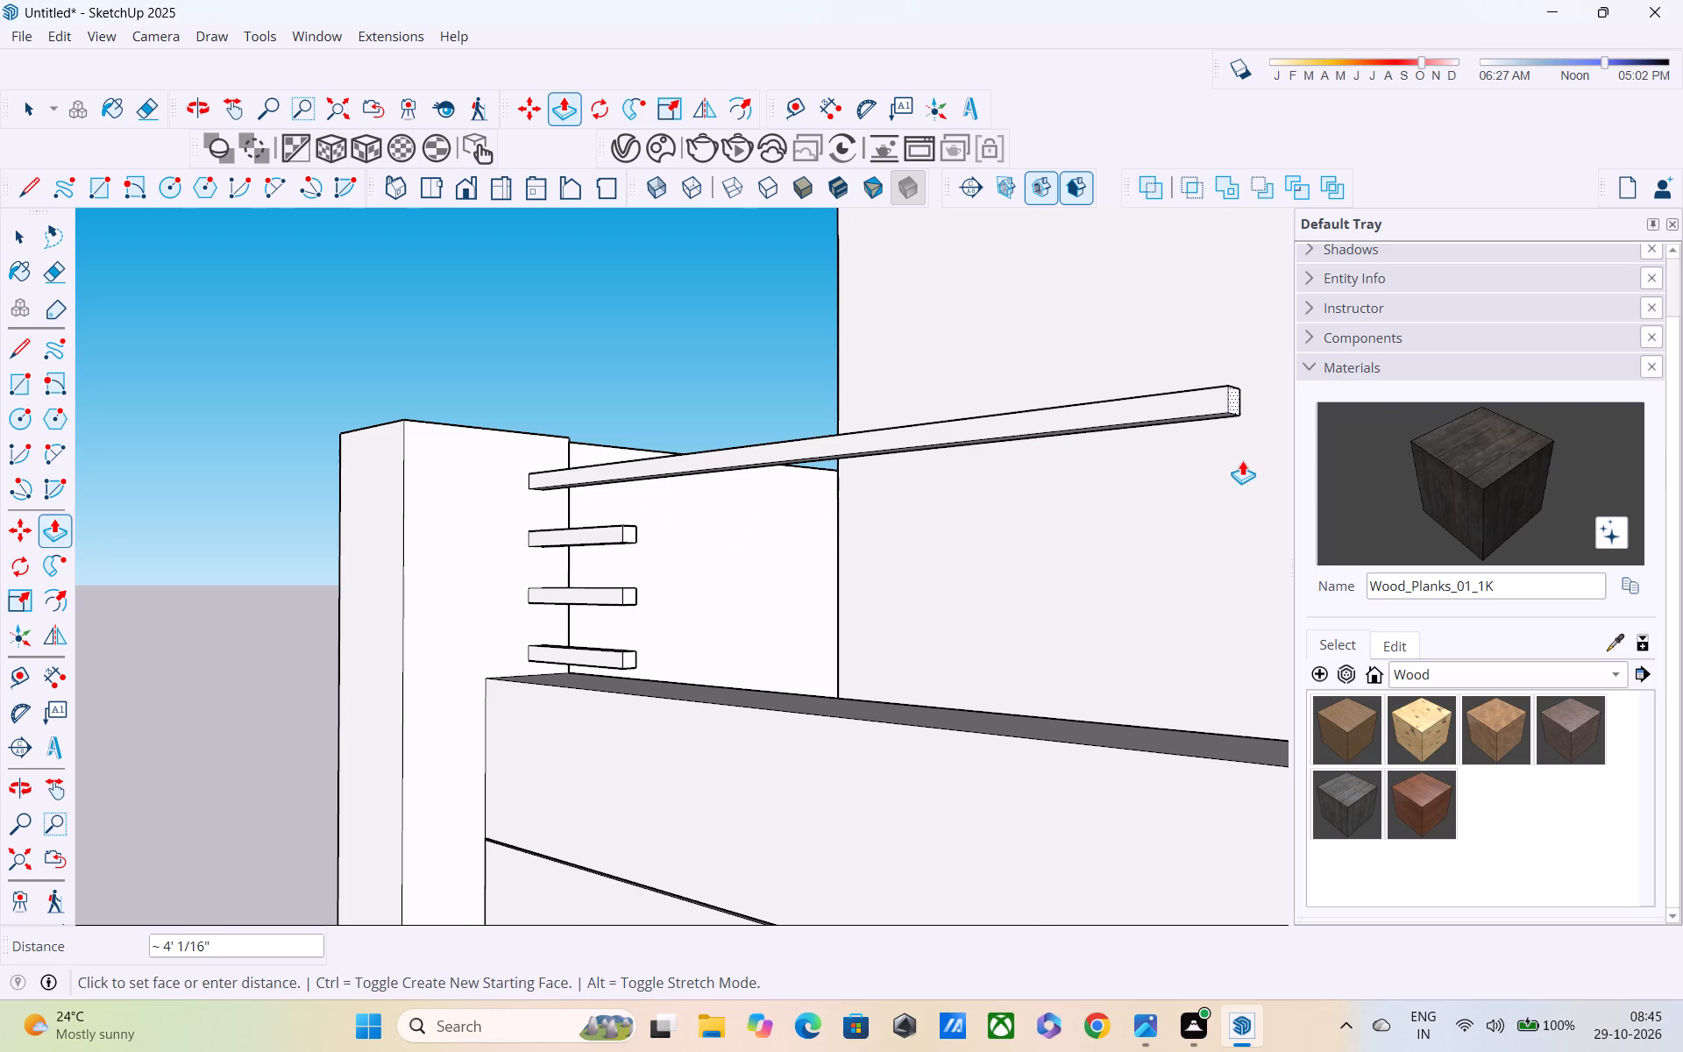
shift+middle_drag(1237, 460, 573, 454)
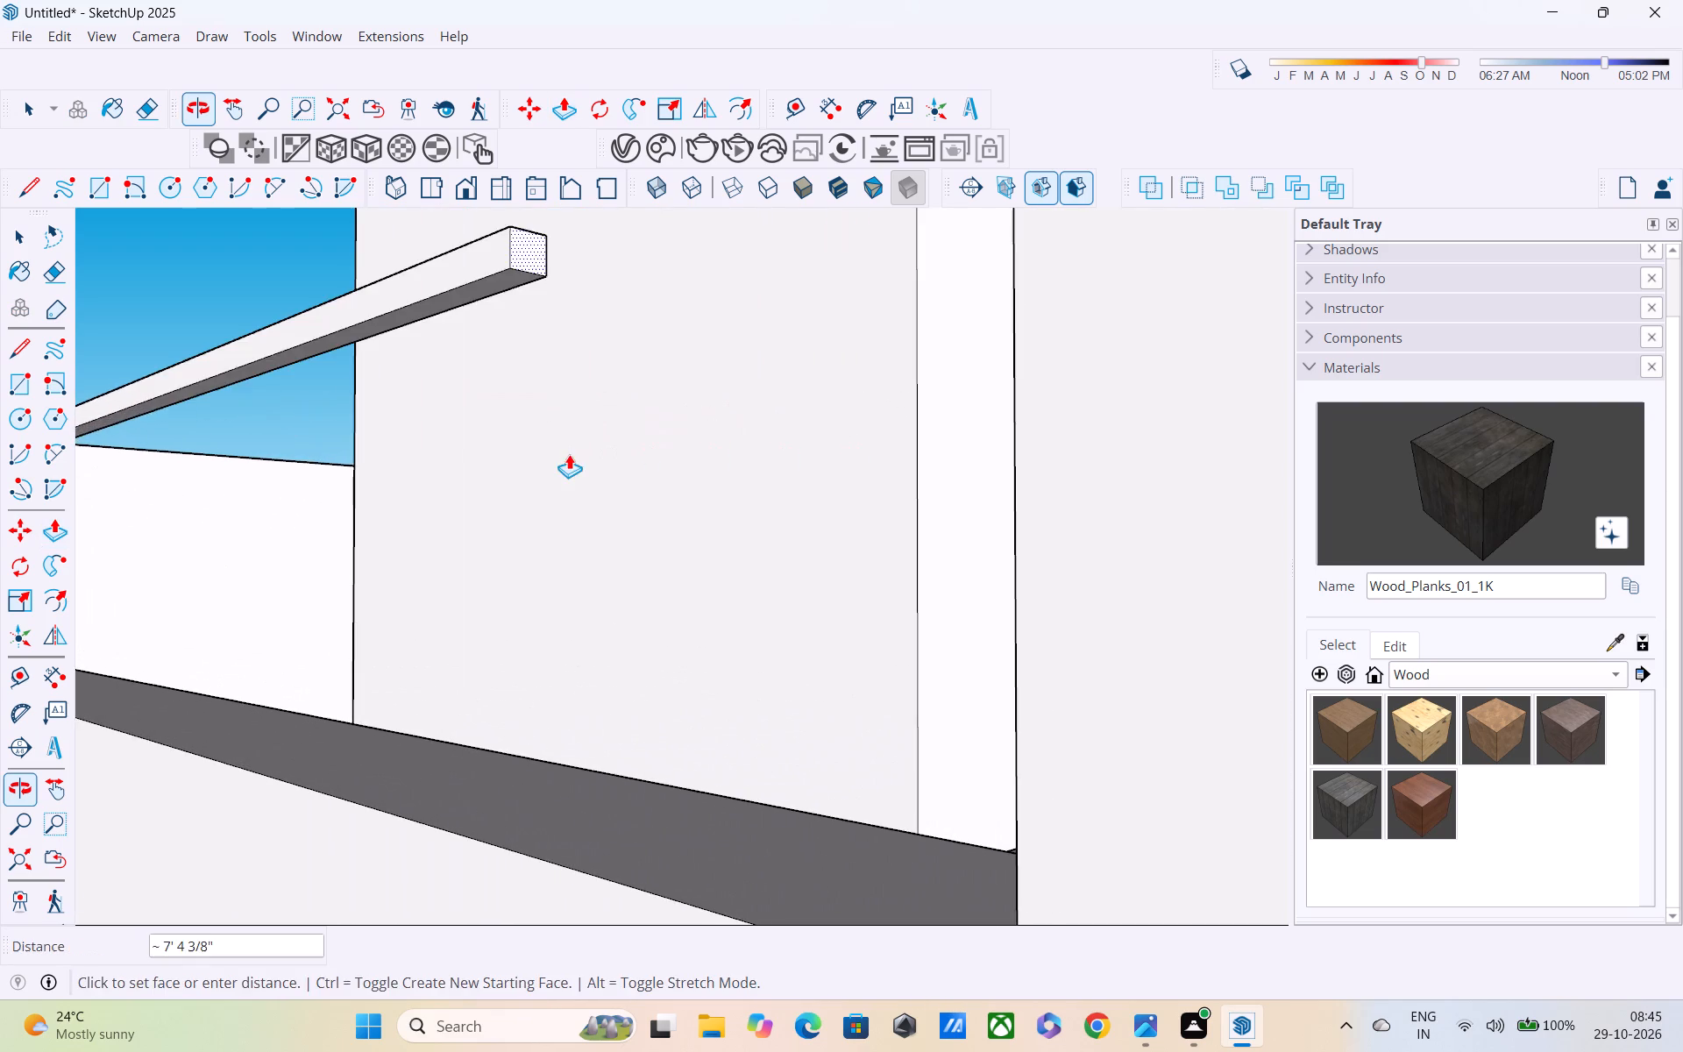
middle_drag(599, 479, 680, 494)
shift+middle_drag(822, 514, 770, 509)
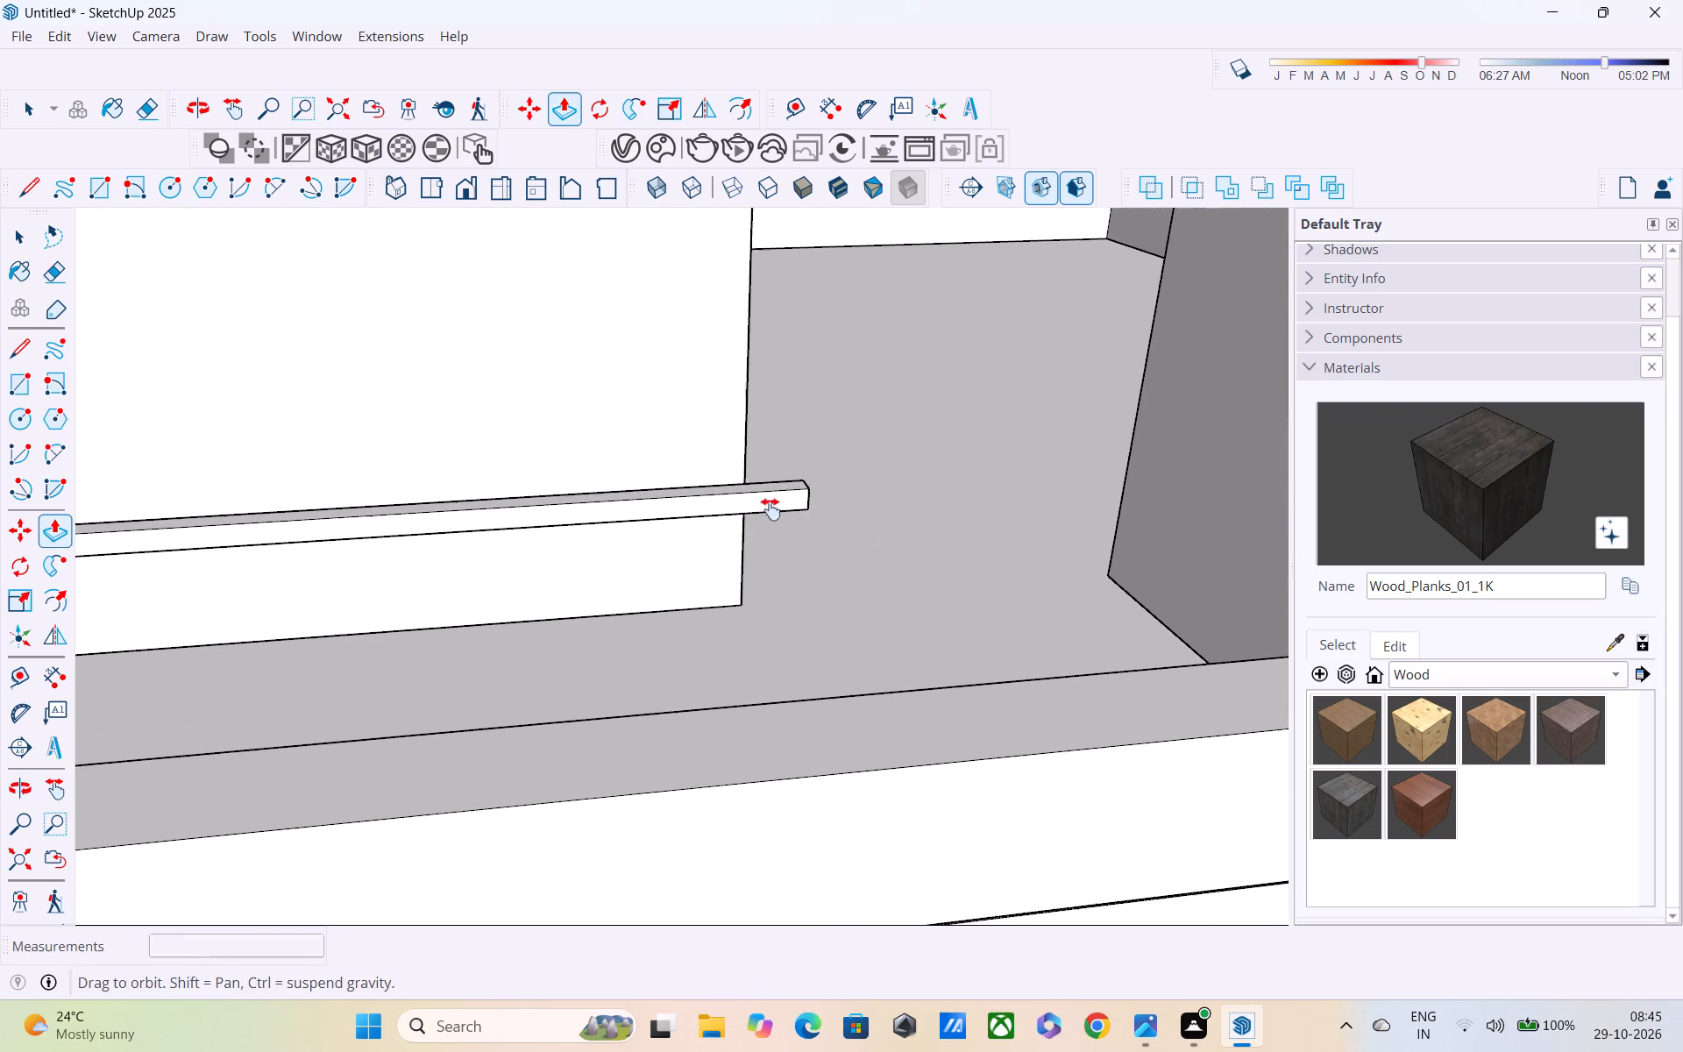
shift+middle_drag(770, 509, 325, 572)
click(1086, 560)
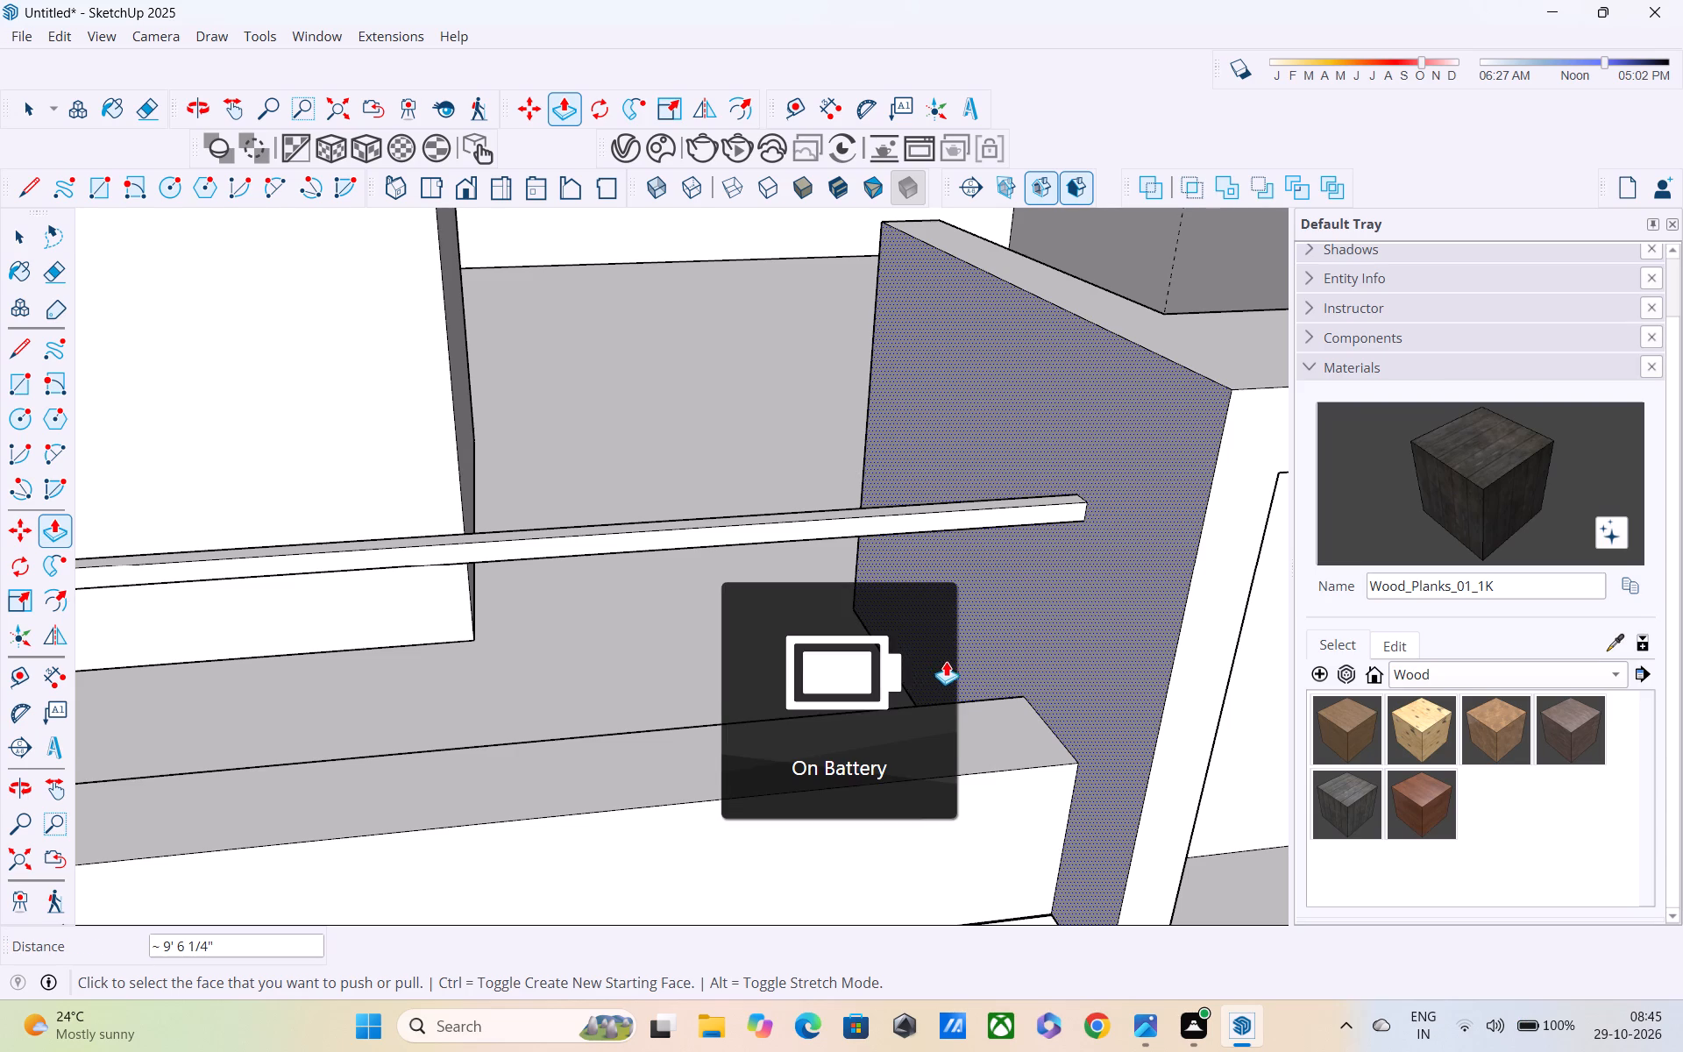
Extend the three lower small bars by the same distance as the topmost bar, towards the framed feature.
shift+middle_drag(941, 662, 1168, 615)
middle_drag(891, 622, 1374, 591)
shift+scroll(1374, 591, up, 1)
scroll(981, 611, down, 3)
middle_drag(923, 599, 811, 579)
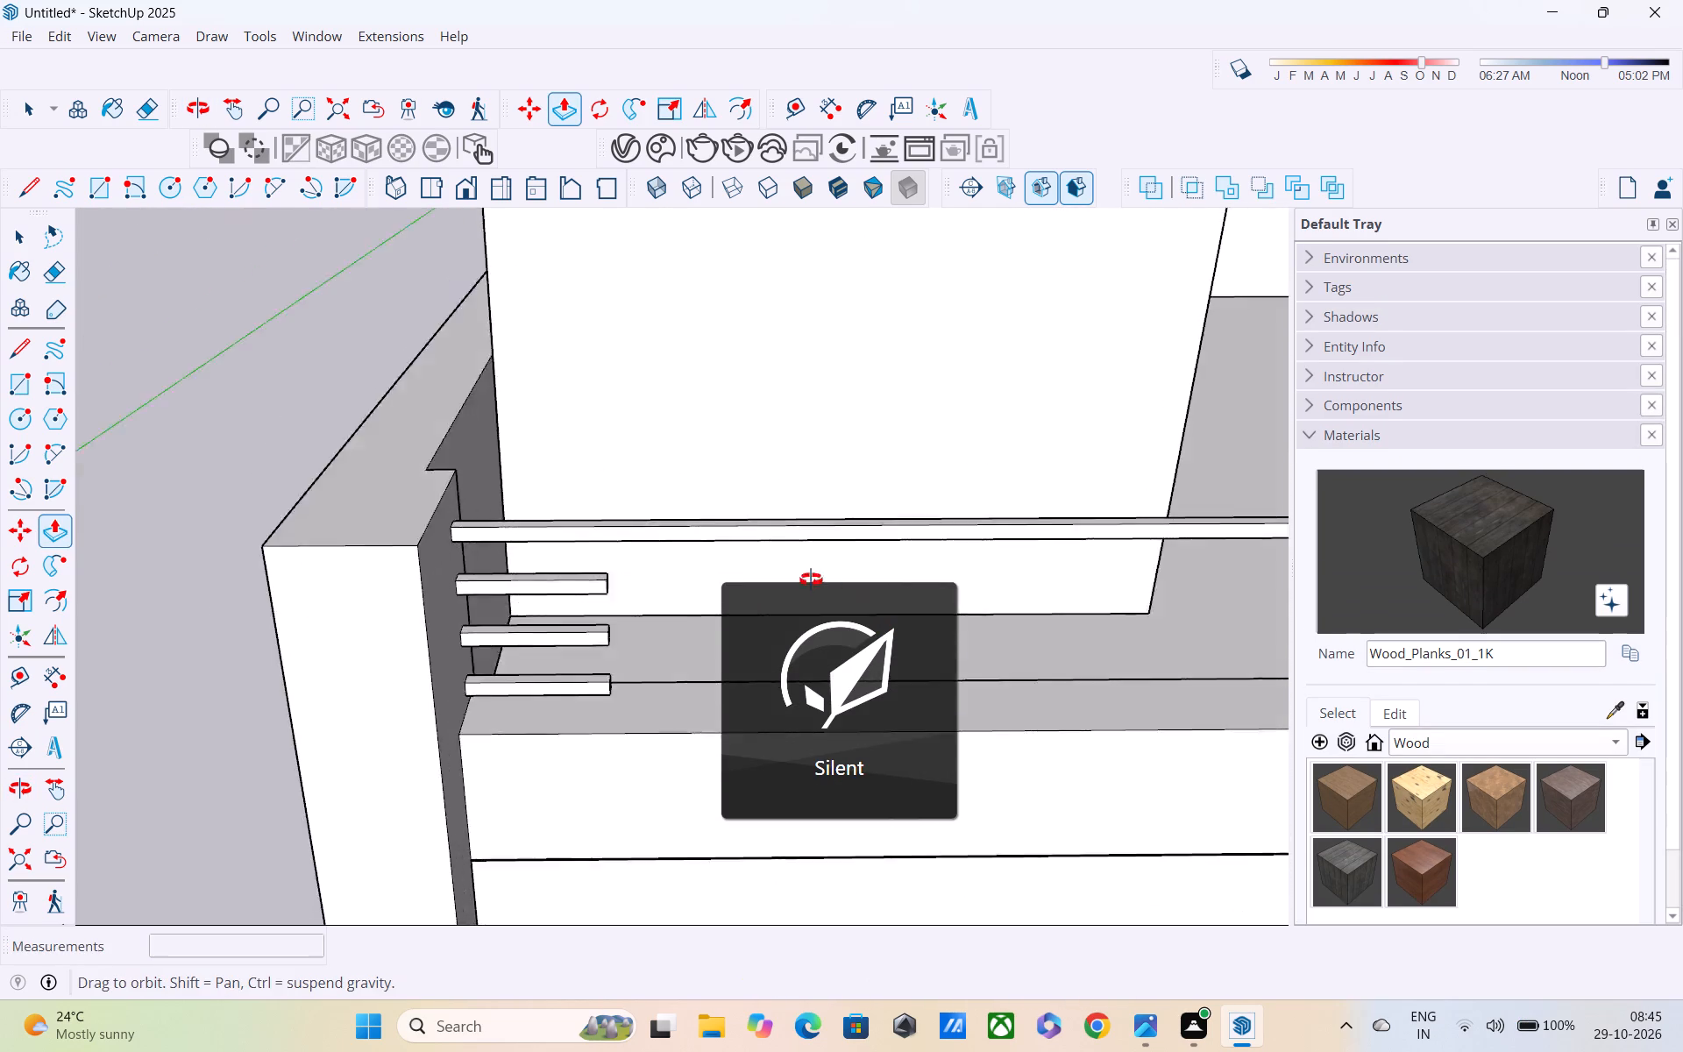
middle_drag(811, 579, 412, 380)
scroll(409, 443, up, 4)
double_click(449, 467)
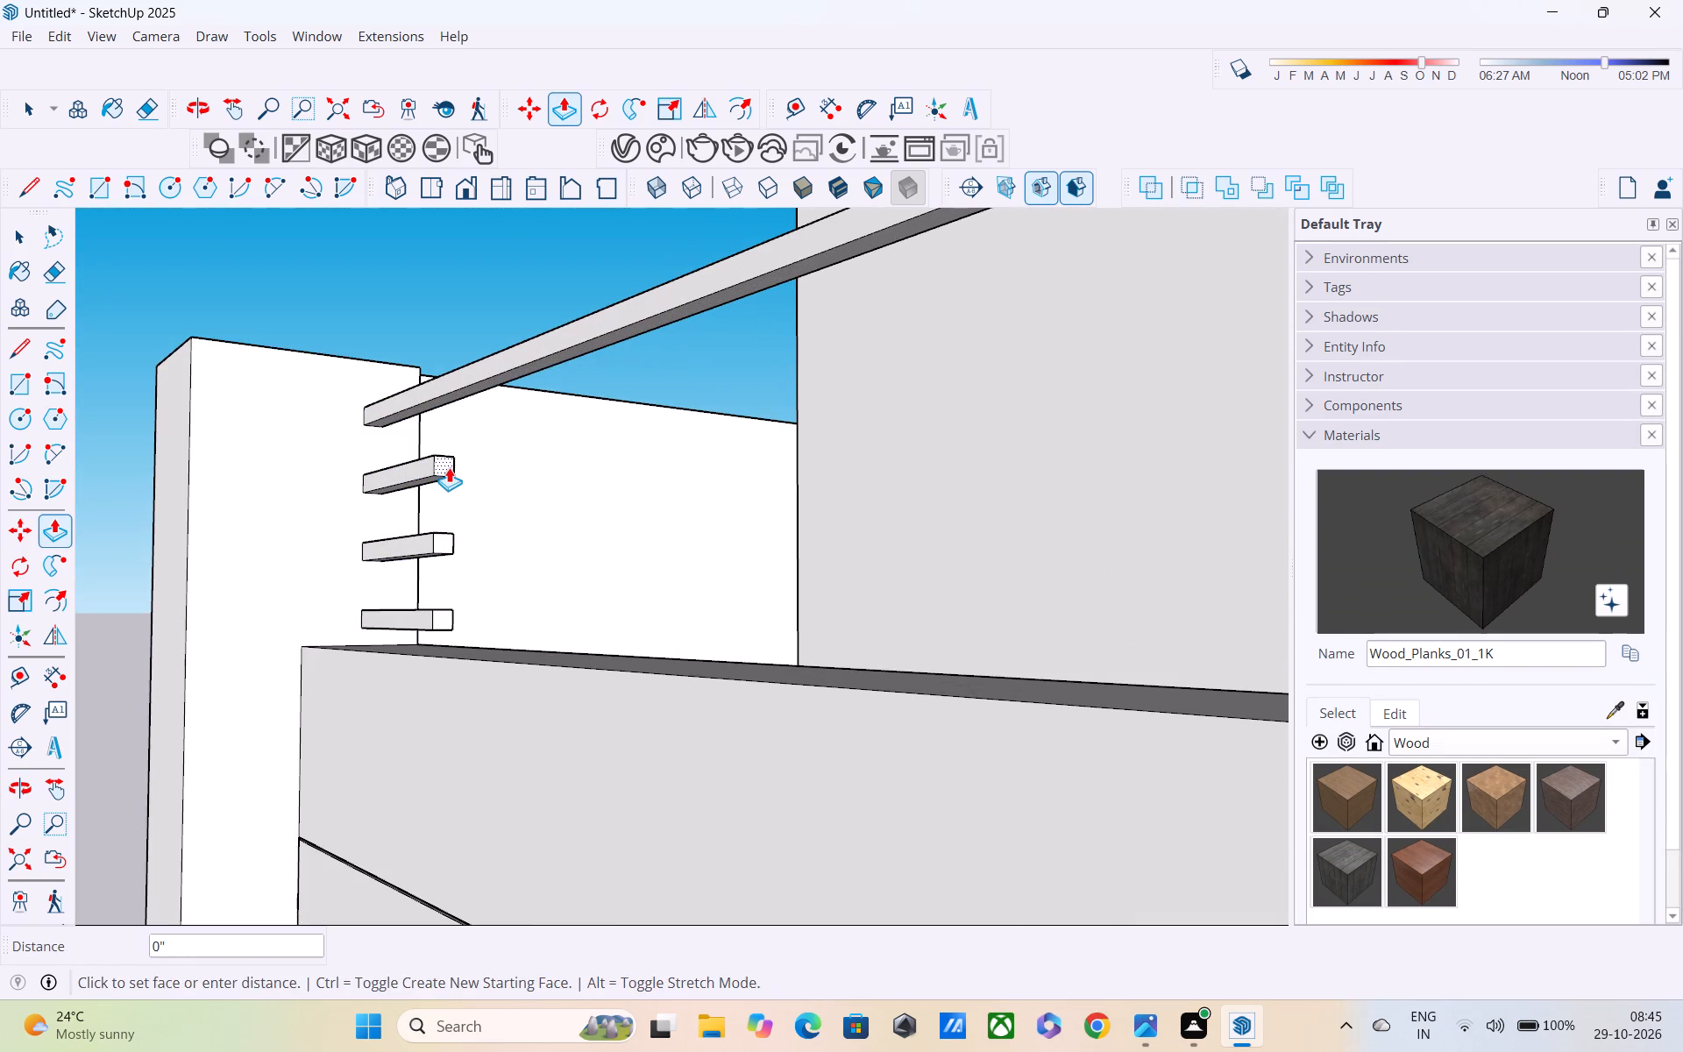
double_click(447, 537)
double_click(444, 619)
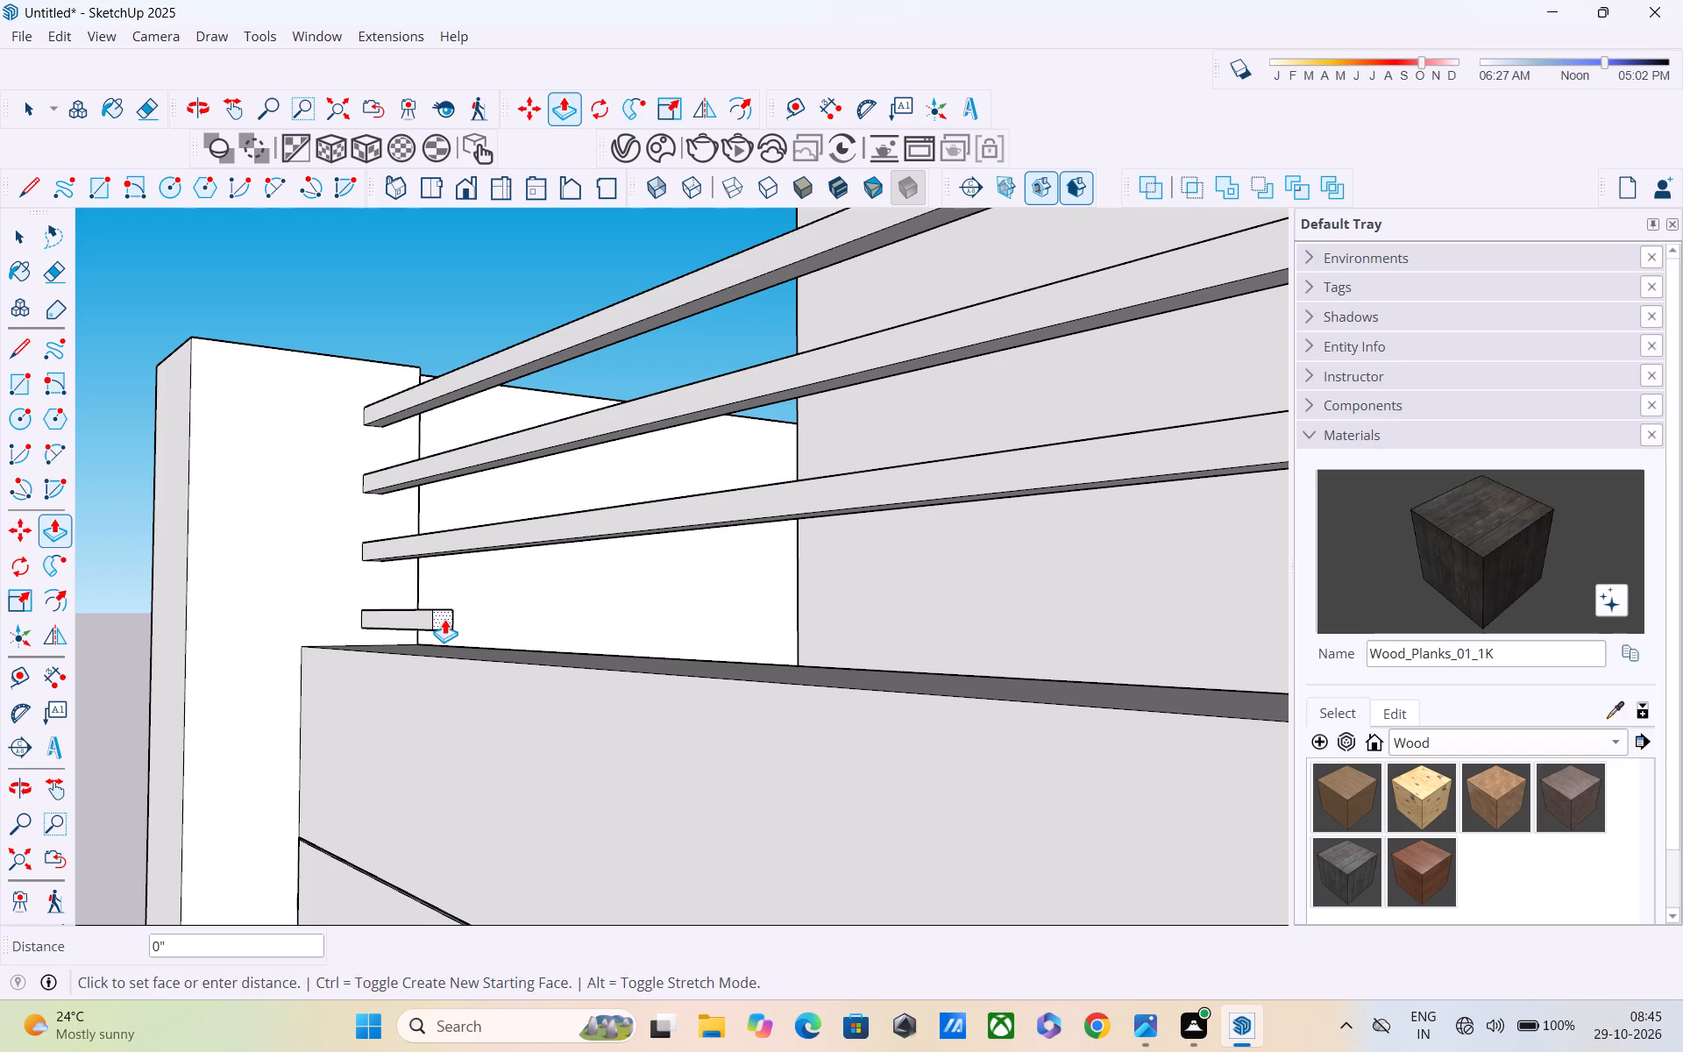
Examine the four roof railing bars between the corner strip and framed feature, up close and from the whole front.
scroll(444, 618, down, 5)
middle_drag(477, 693, 781, 717)
scroll(783, 714, up, 1)
scroll(771, 670, down, 9)
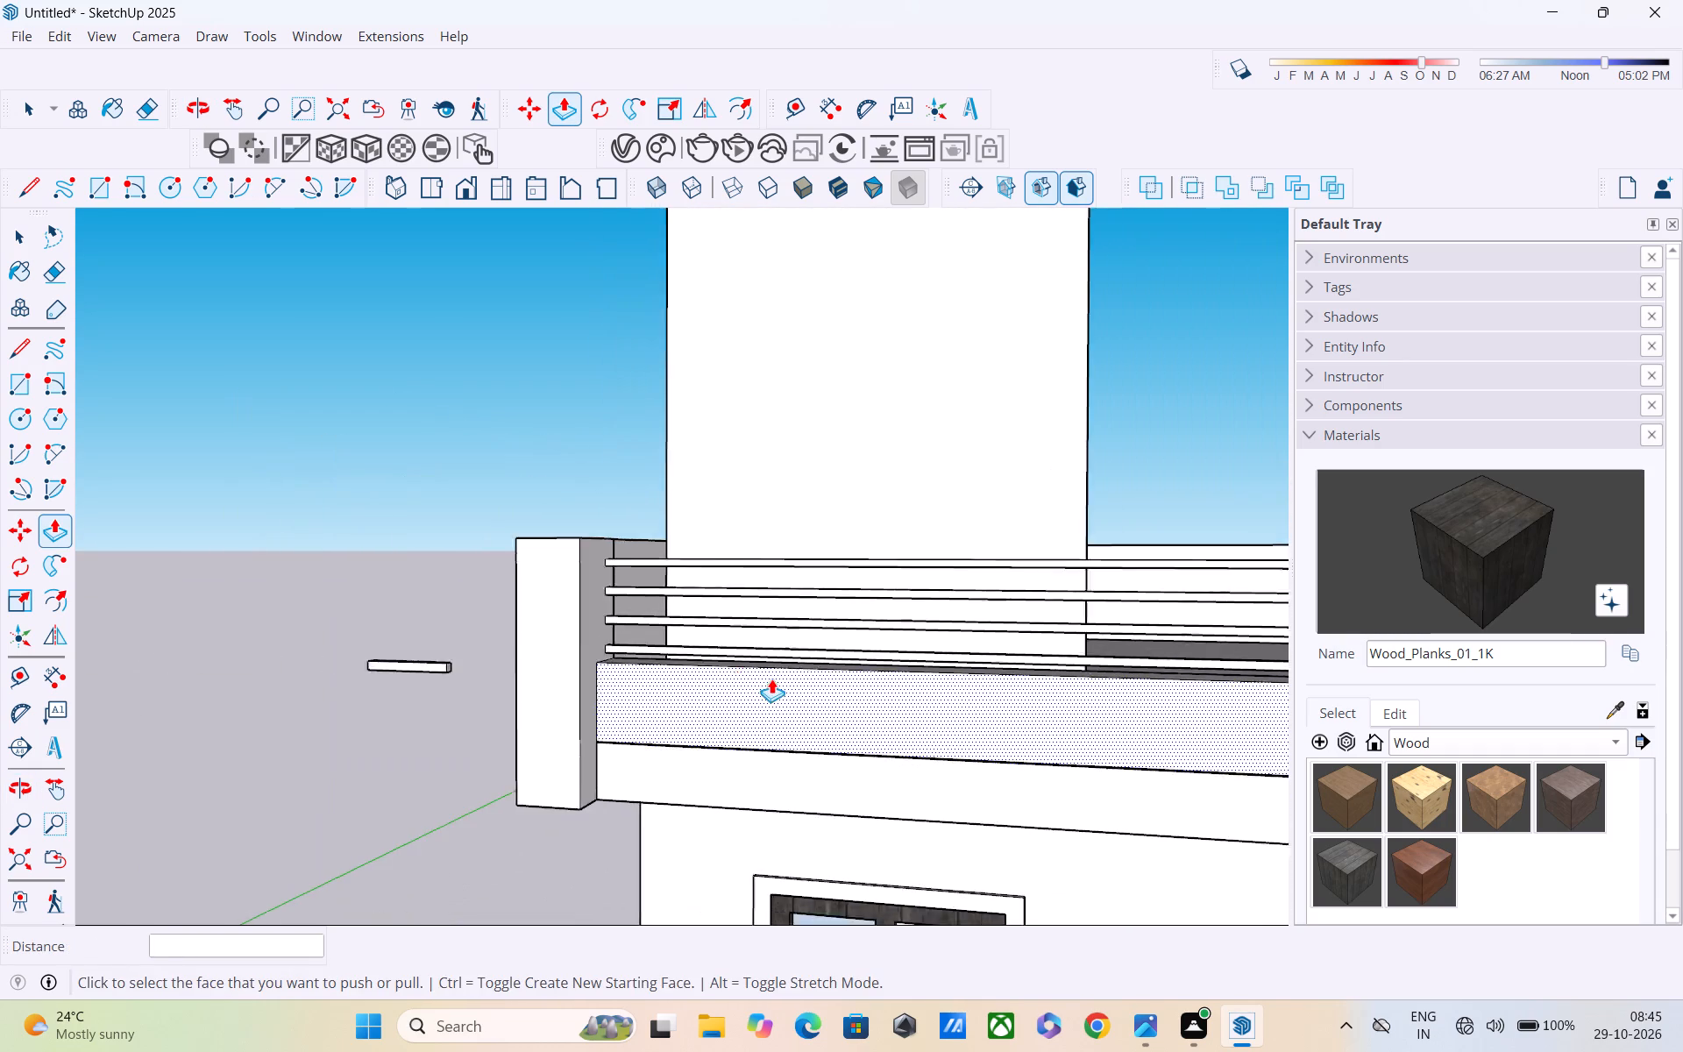
scroll(771, 679, down, 2)
middle_drag(771, 679, 495, 556)
scroll(492, 552, down, 3)
middle_drag(501, 570, 742, 697)
scroll(734, 660, down, 3)
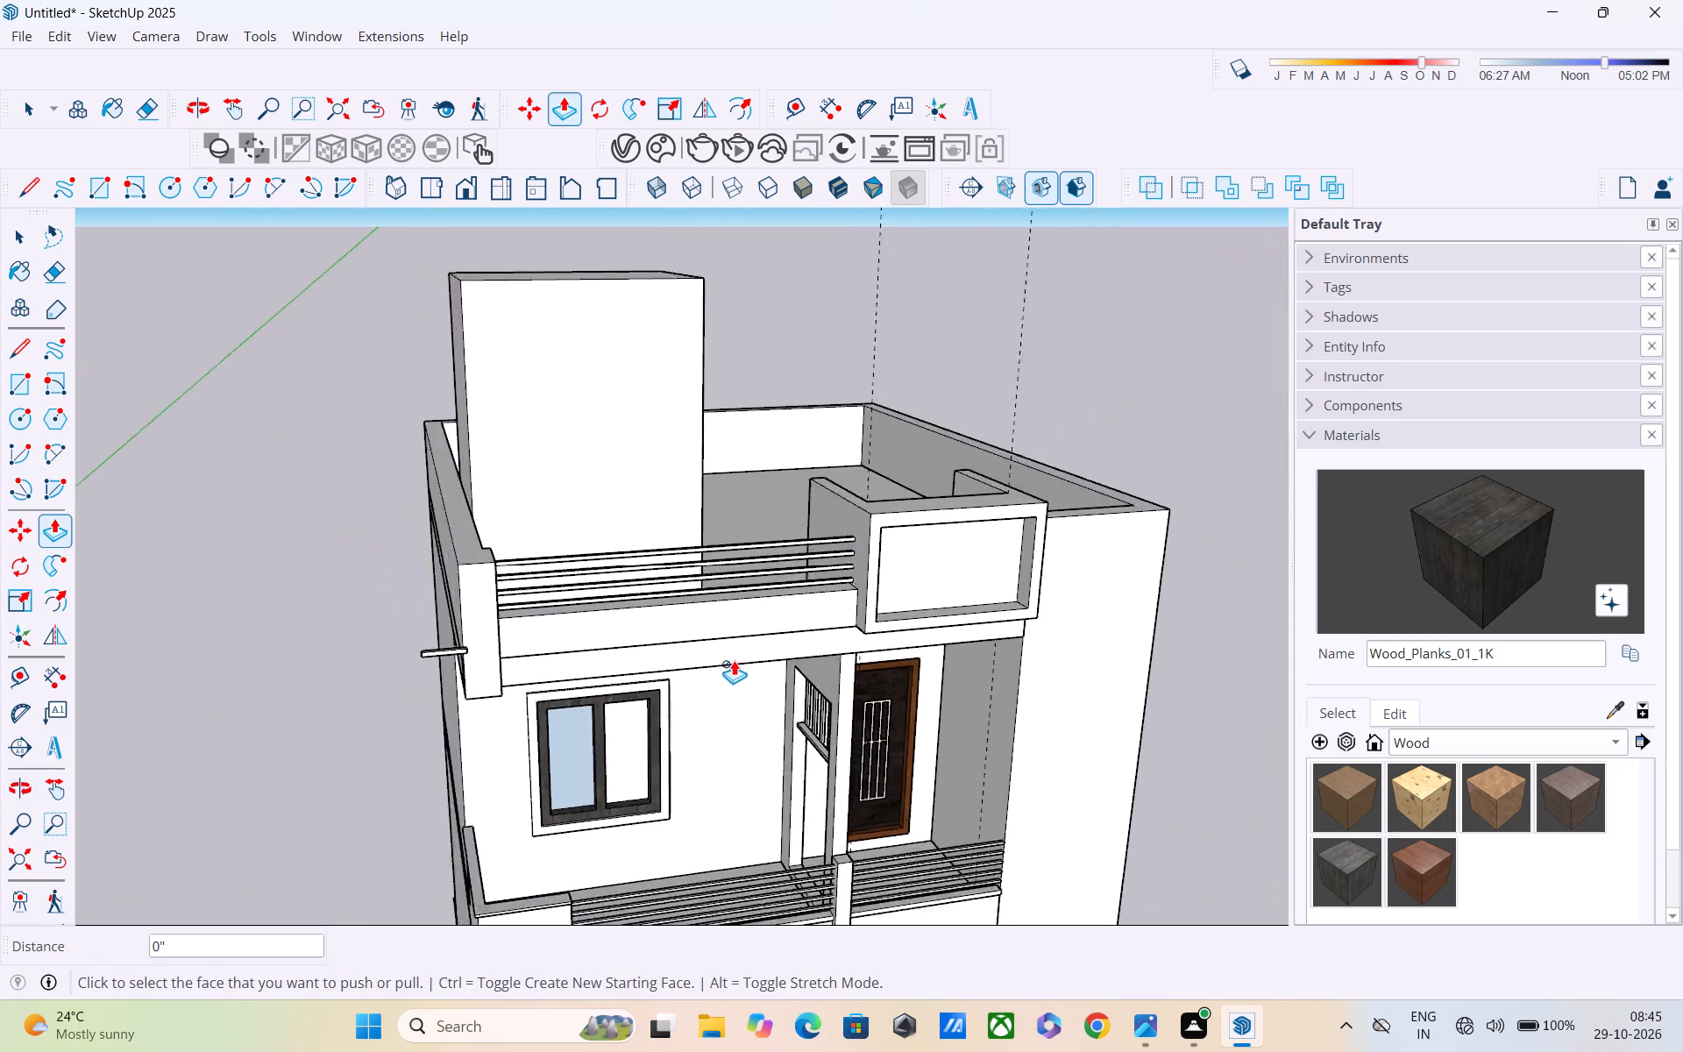
scroll(734, 660, down, 1)
middle_drag(797, 662, 567, 521)
scroll(567, 521, up, 1)
scroll(566, 521, down, 5)
middle_drag(582, 566, 646, 602)
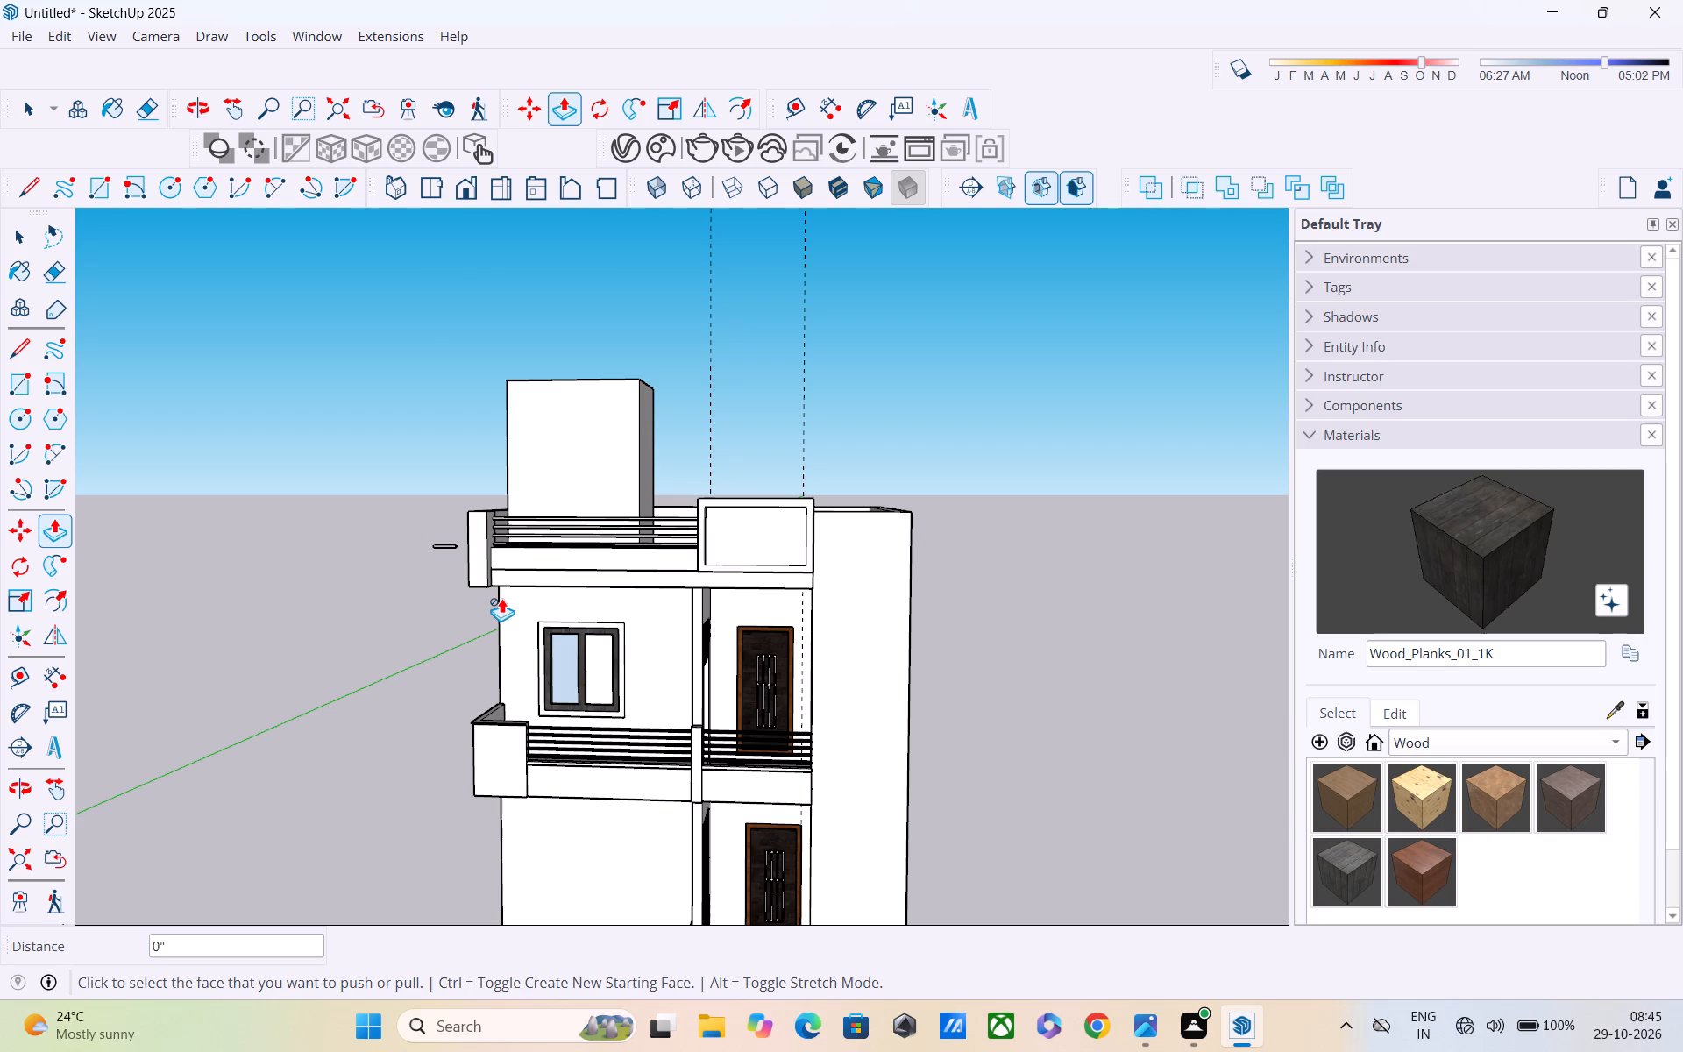
scroll(533, 608, up, 1)
middle_drag(532, 607, 585, 606)
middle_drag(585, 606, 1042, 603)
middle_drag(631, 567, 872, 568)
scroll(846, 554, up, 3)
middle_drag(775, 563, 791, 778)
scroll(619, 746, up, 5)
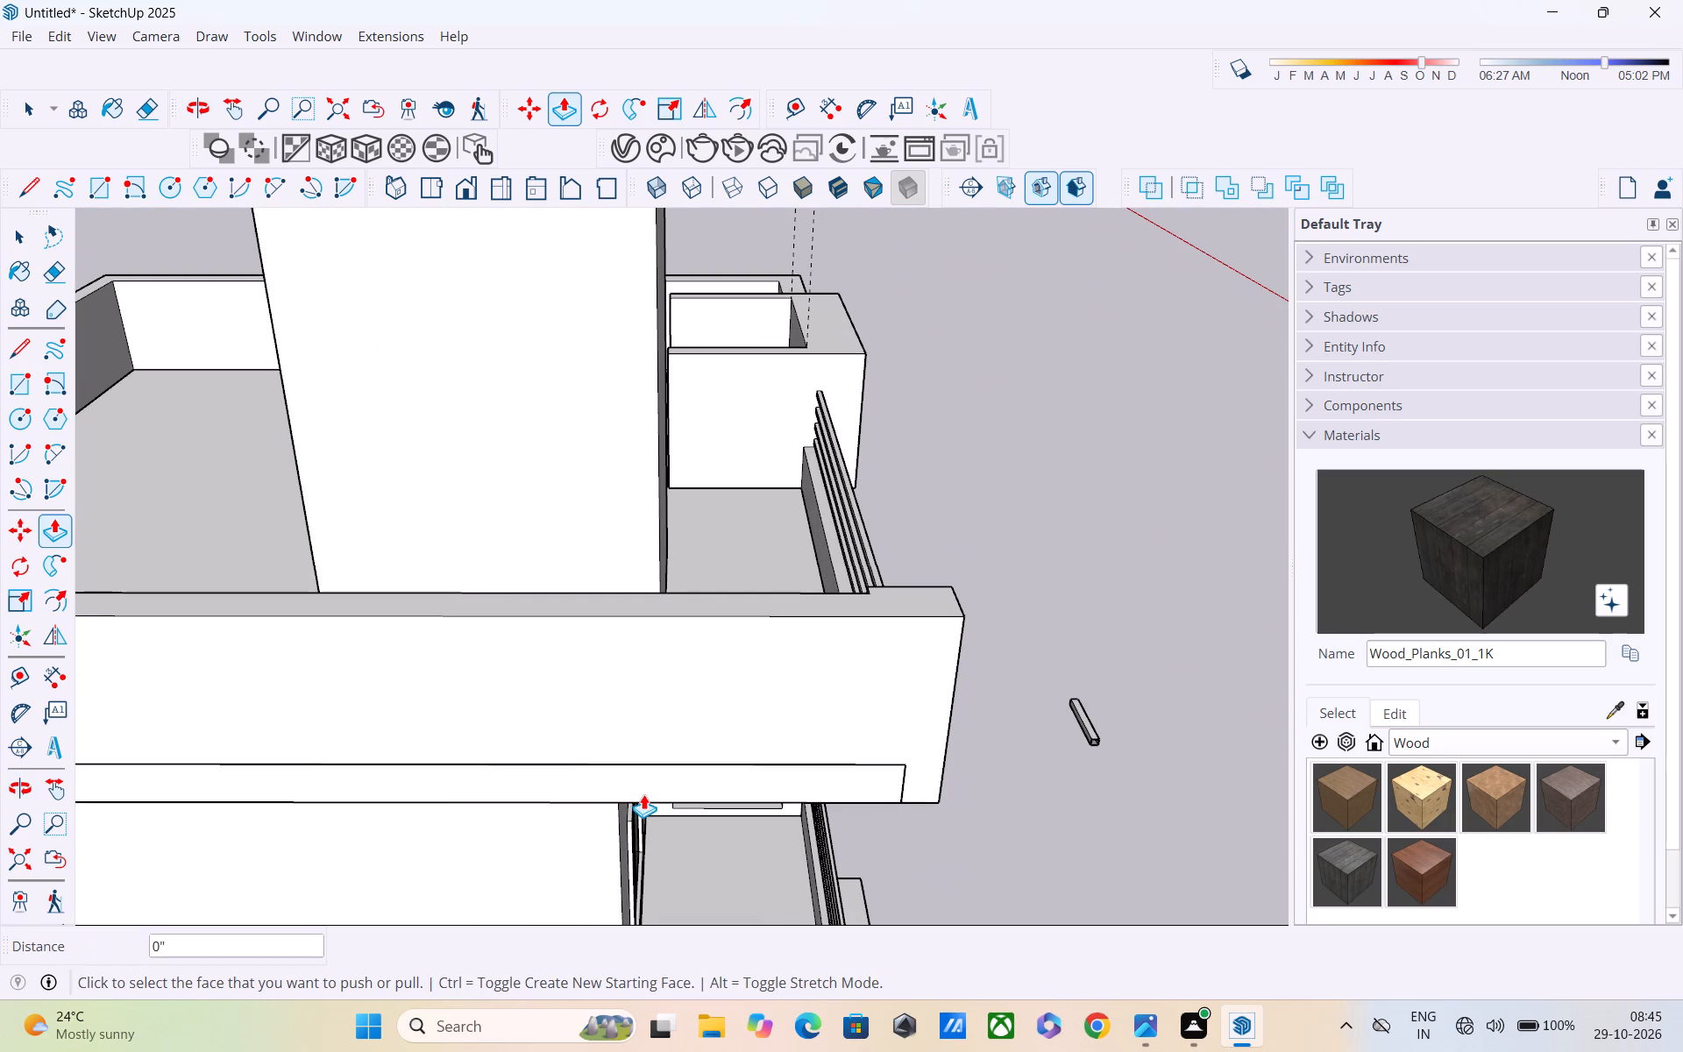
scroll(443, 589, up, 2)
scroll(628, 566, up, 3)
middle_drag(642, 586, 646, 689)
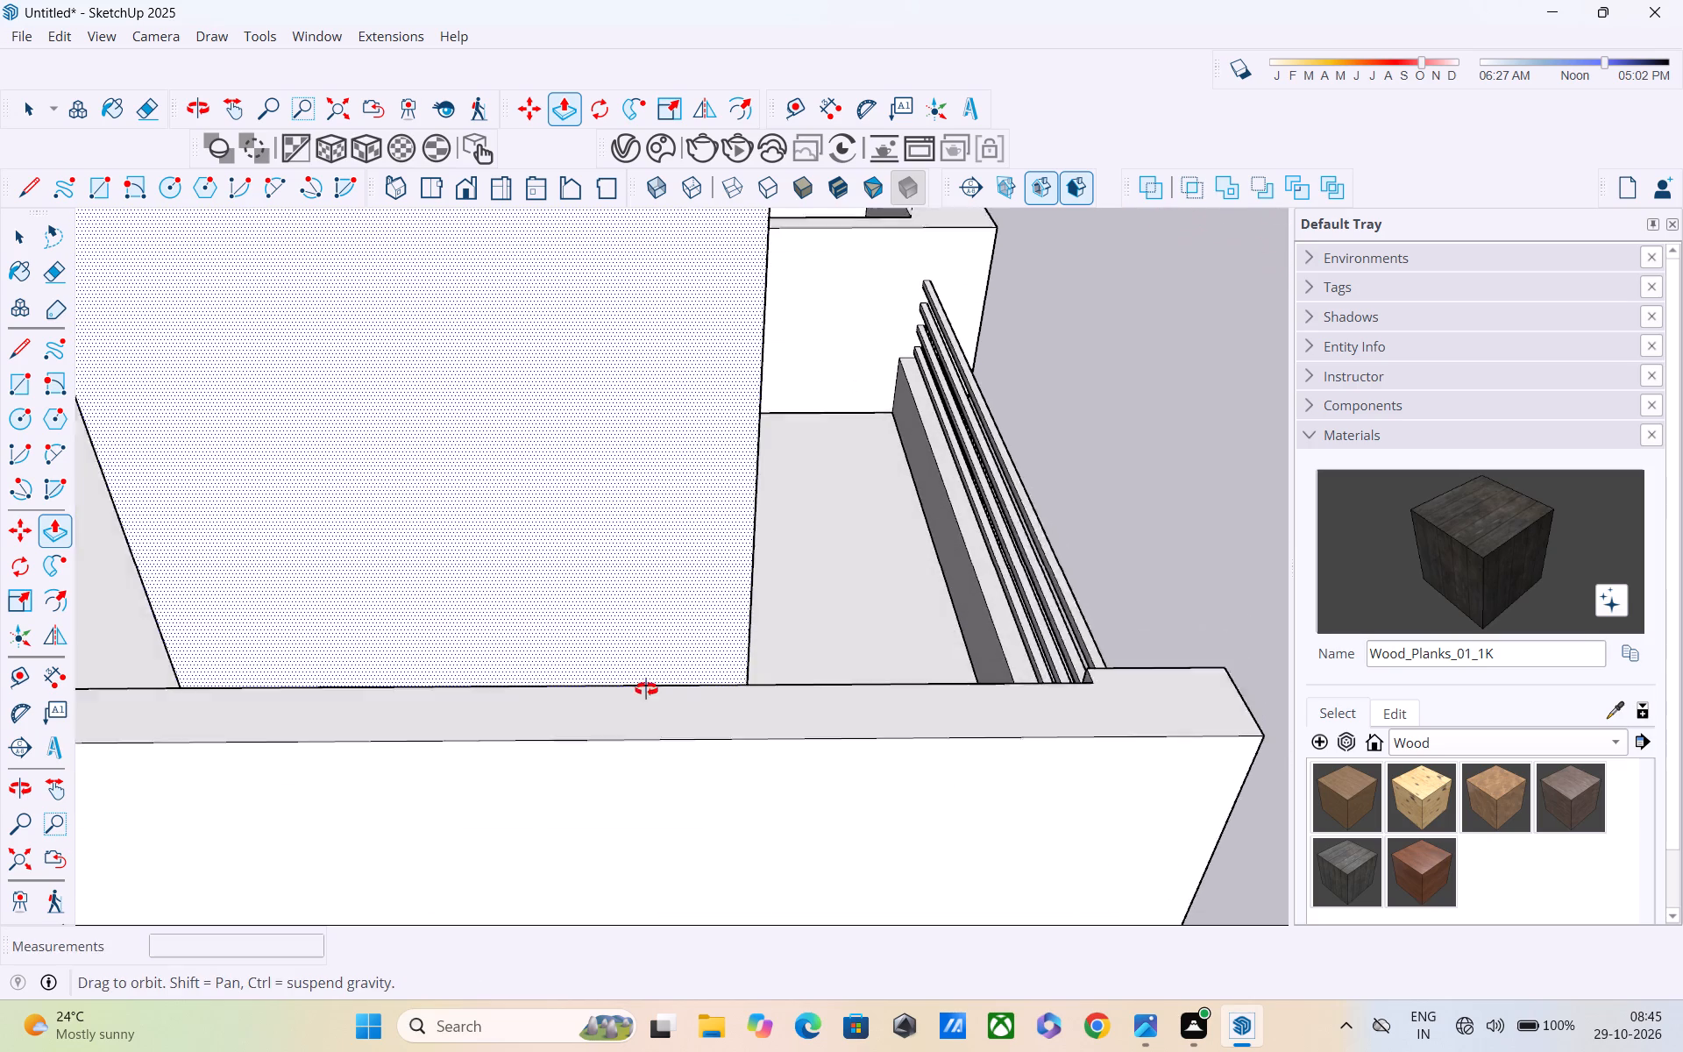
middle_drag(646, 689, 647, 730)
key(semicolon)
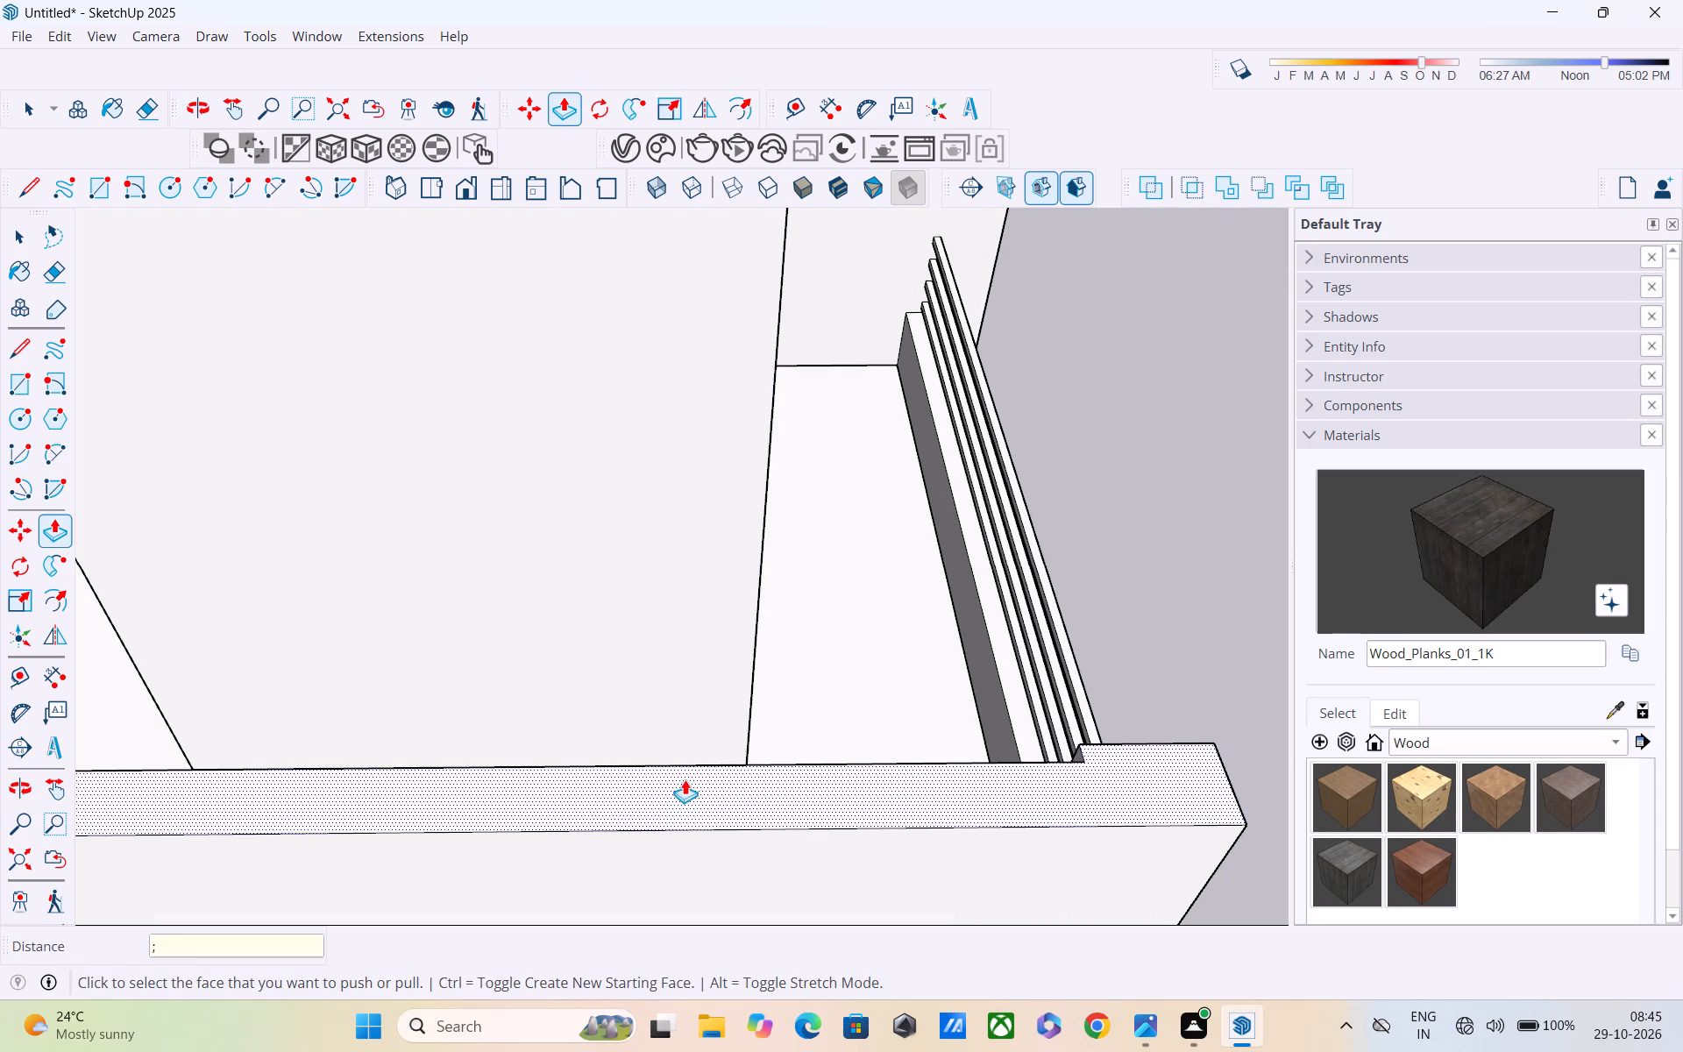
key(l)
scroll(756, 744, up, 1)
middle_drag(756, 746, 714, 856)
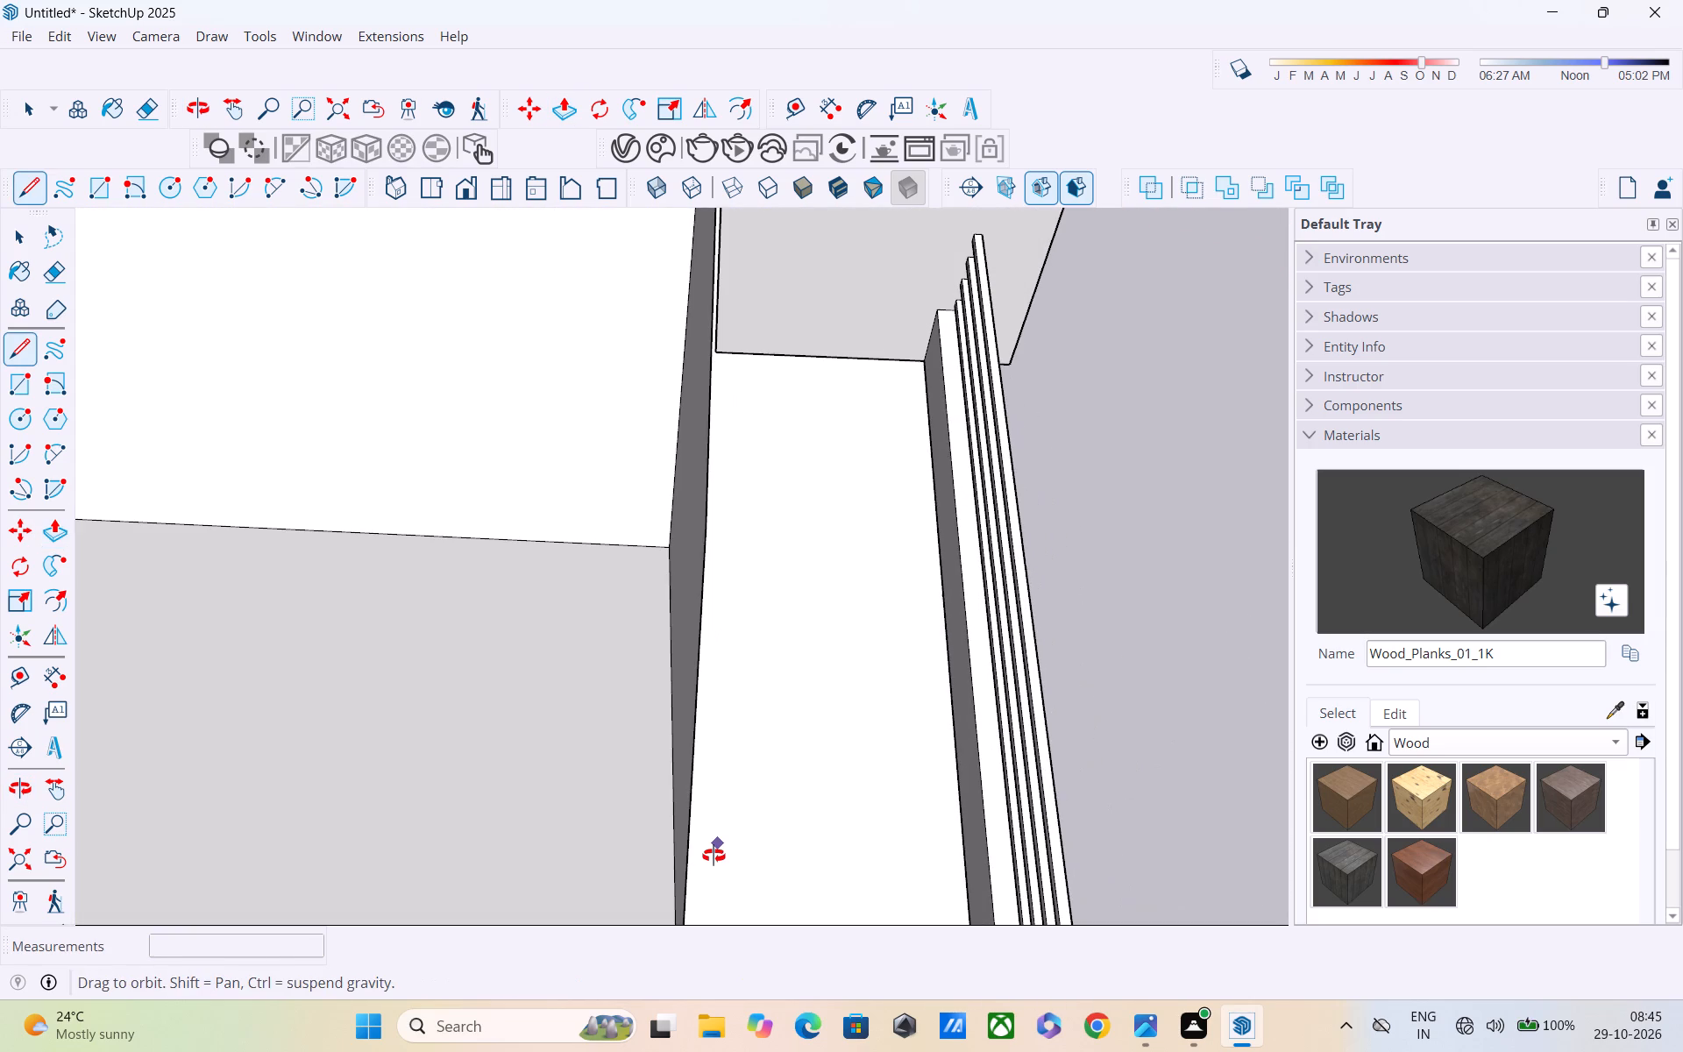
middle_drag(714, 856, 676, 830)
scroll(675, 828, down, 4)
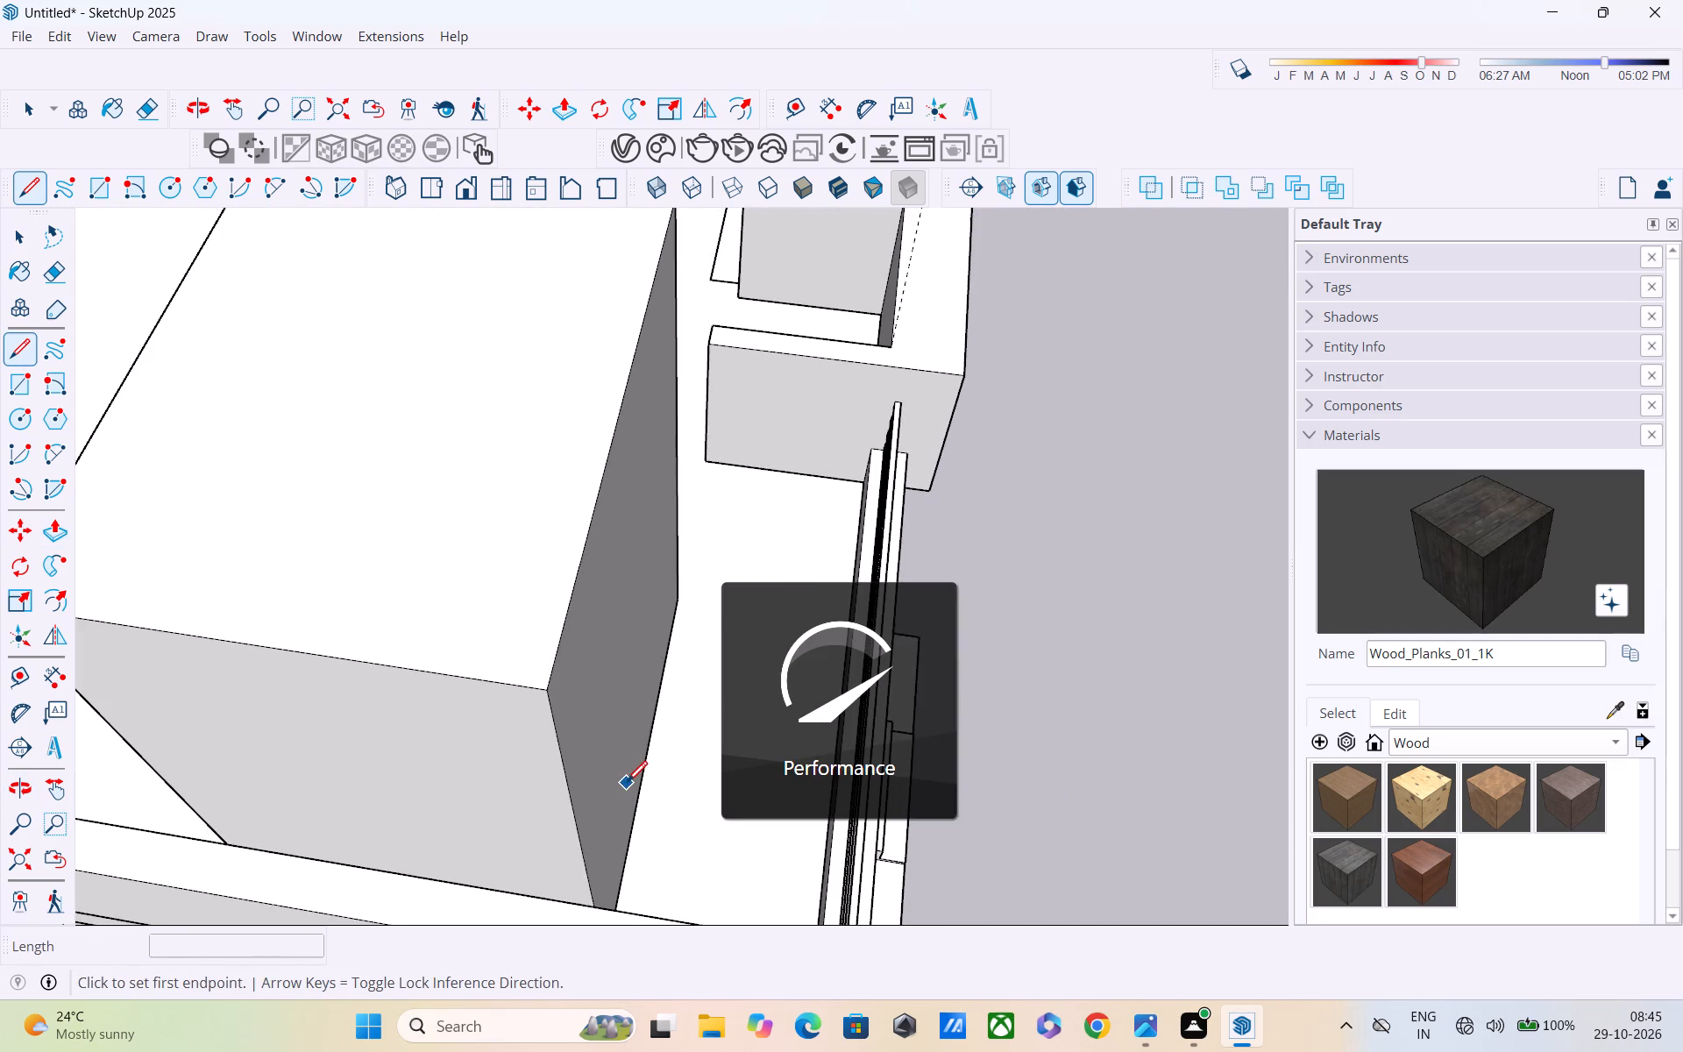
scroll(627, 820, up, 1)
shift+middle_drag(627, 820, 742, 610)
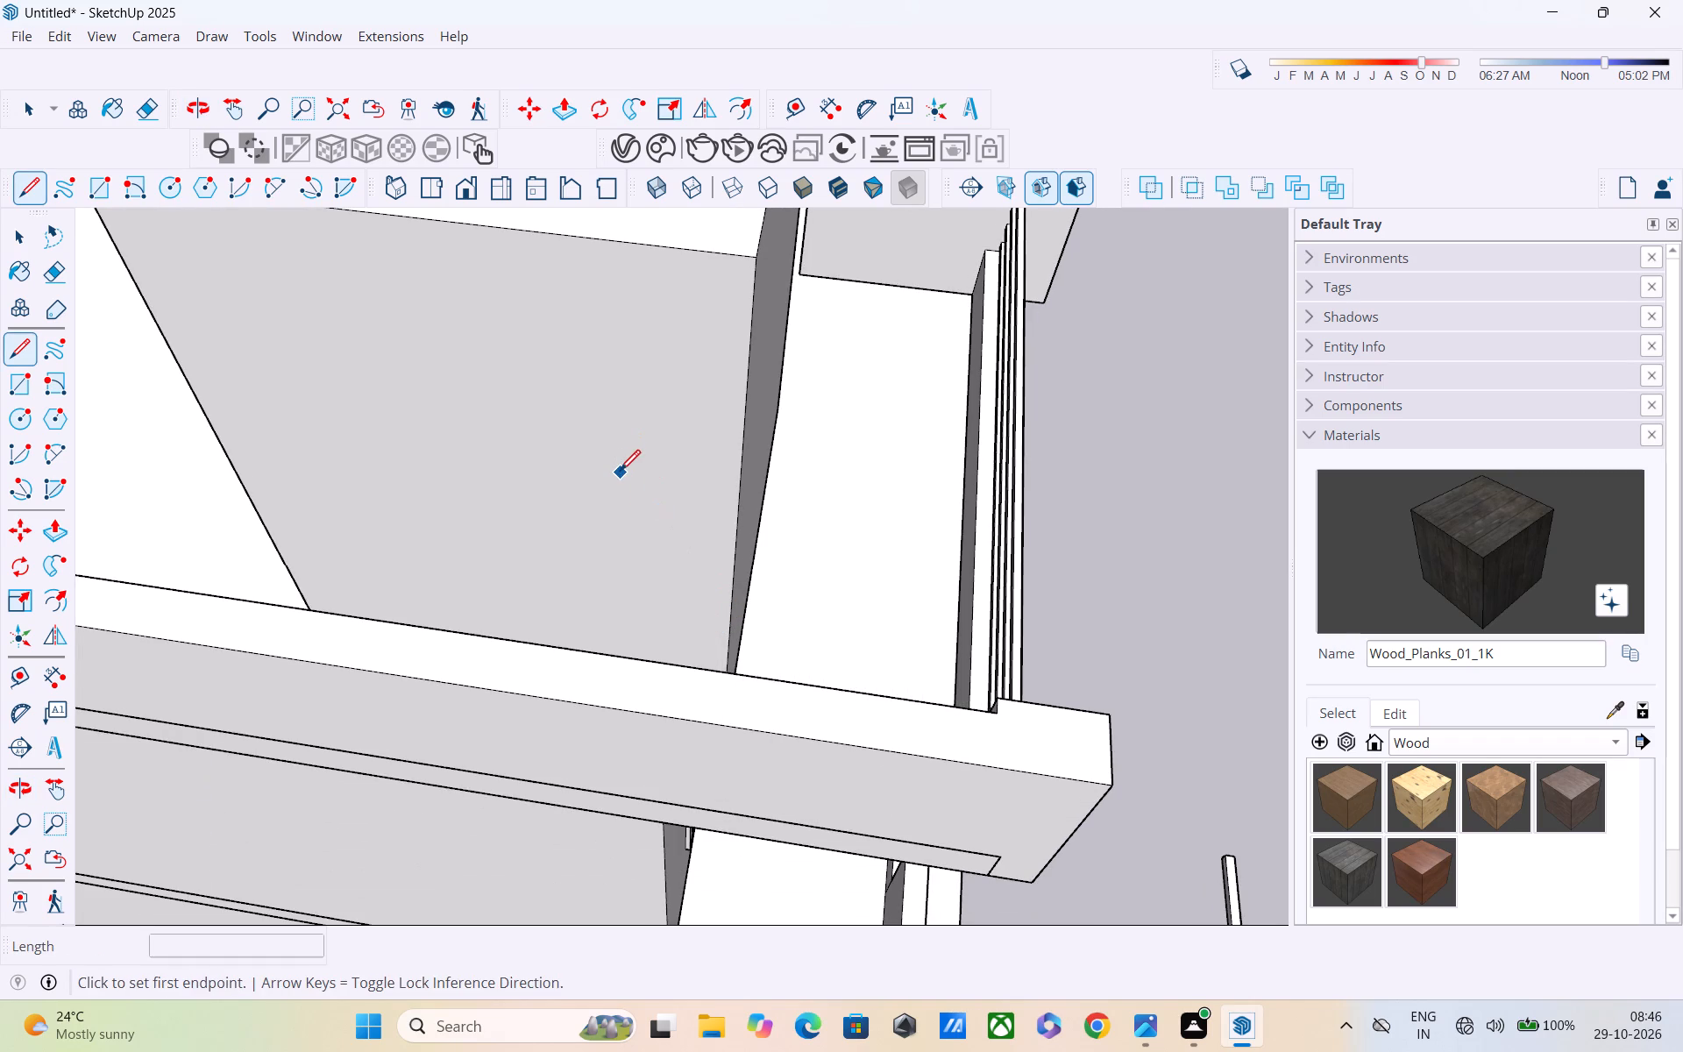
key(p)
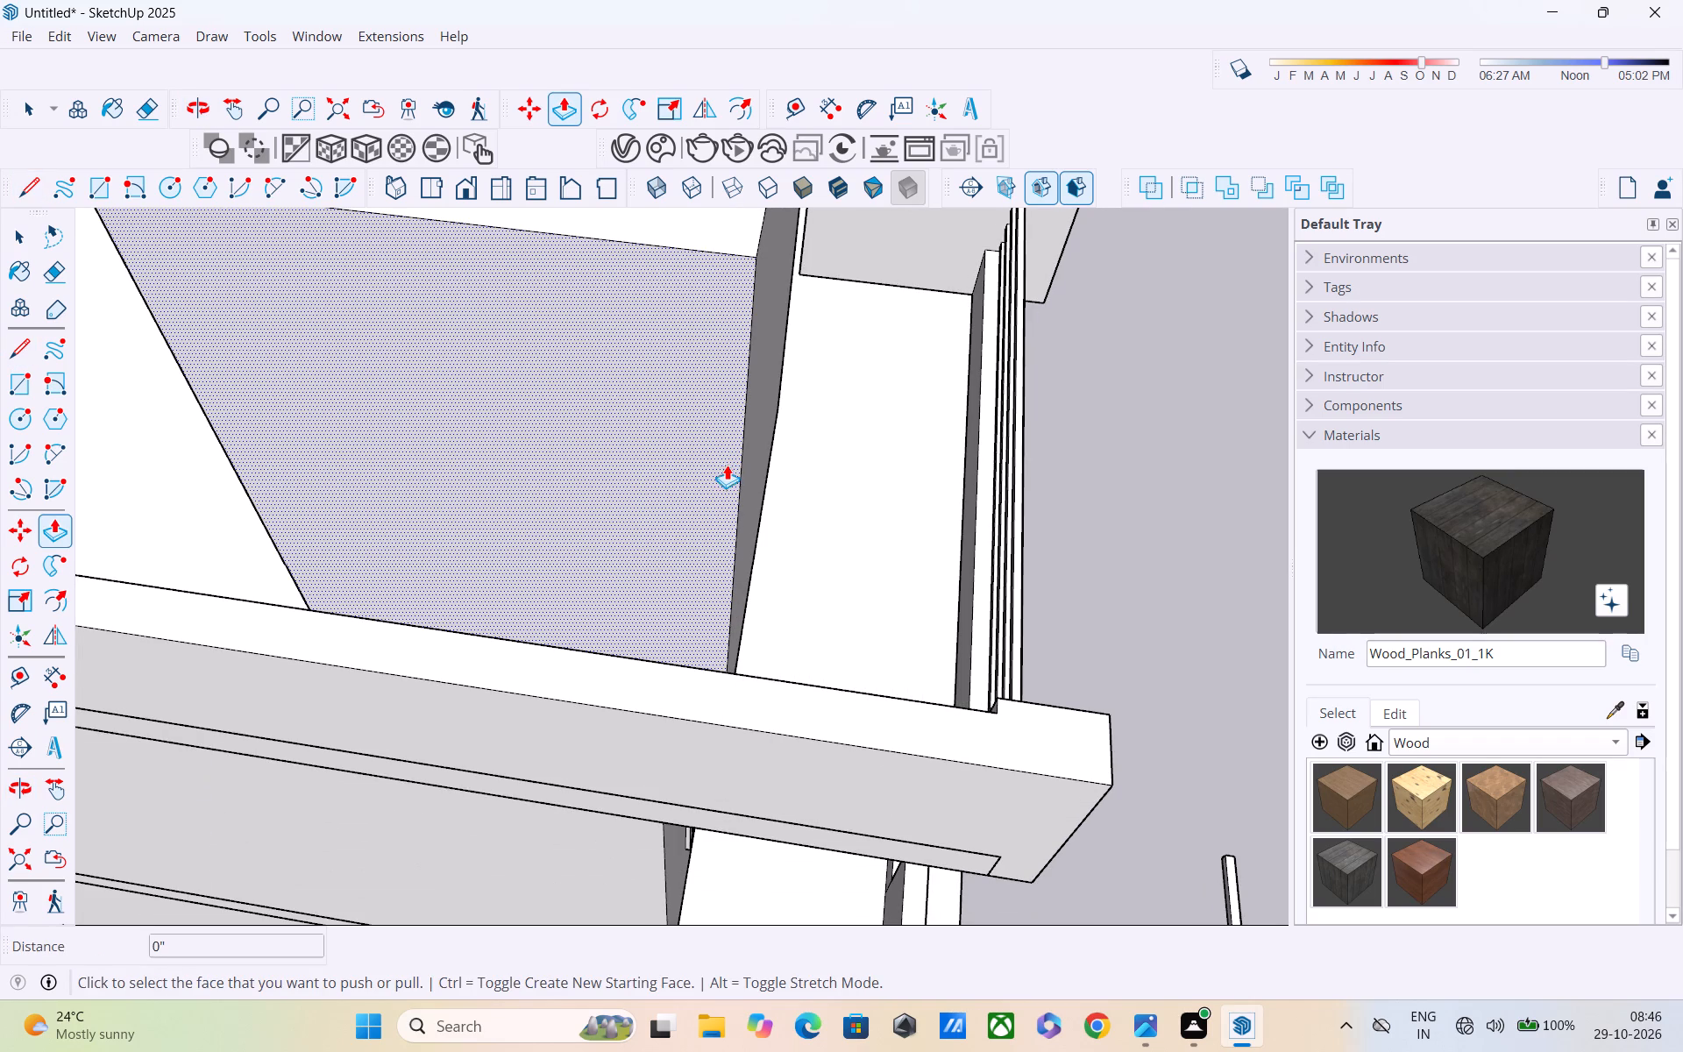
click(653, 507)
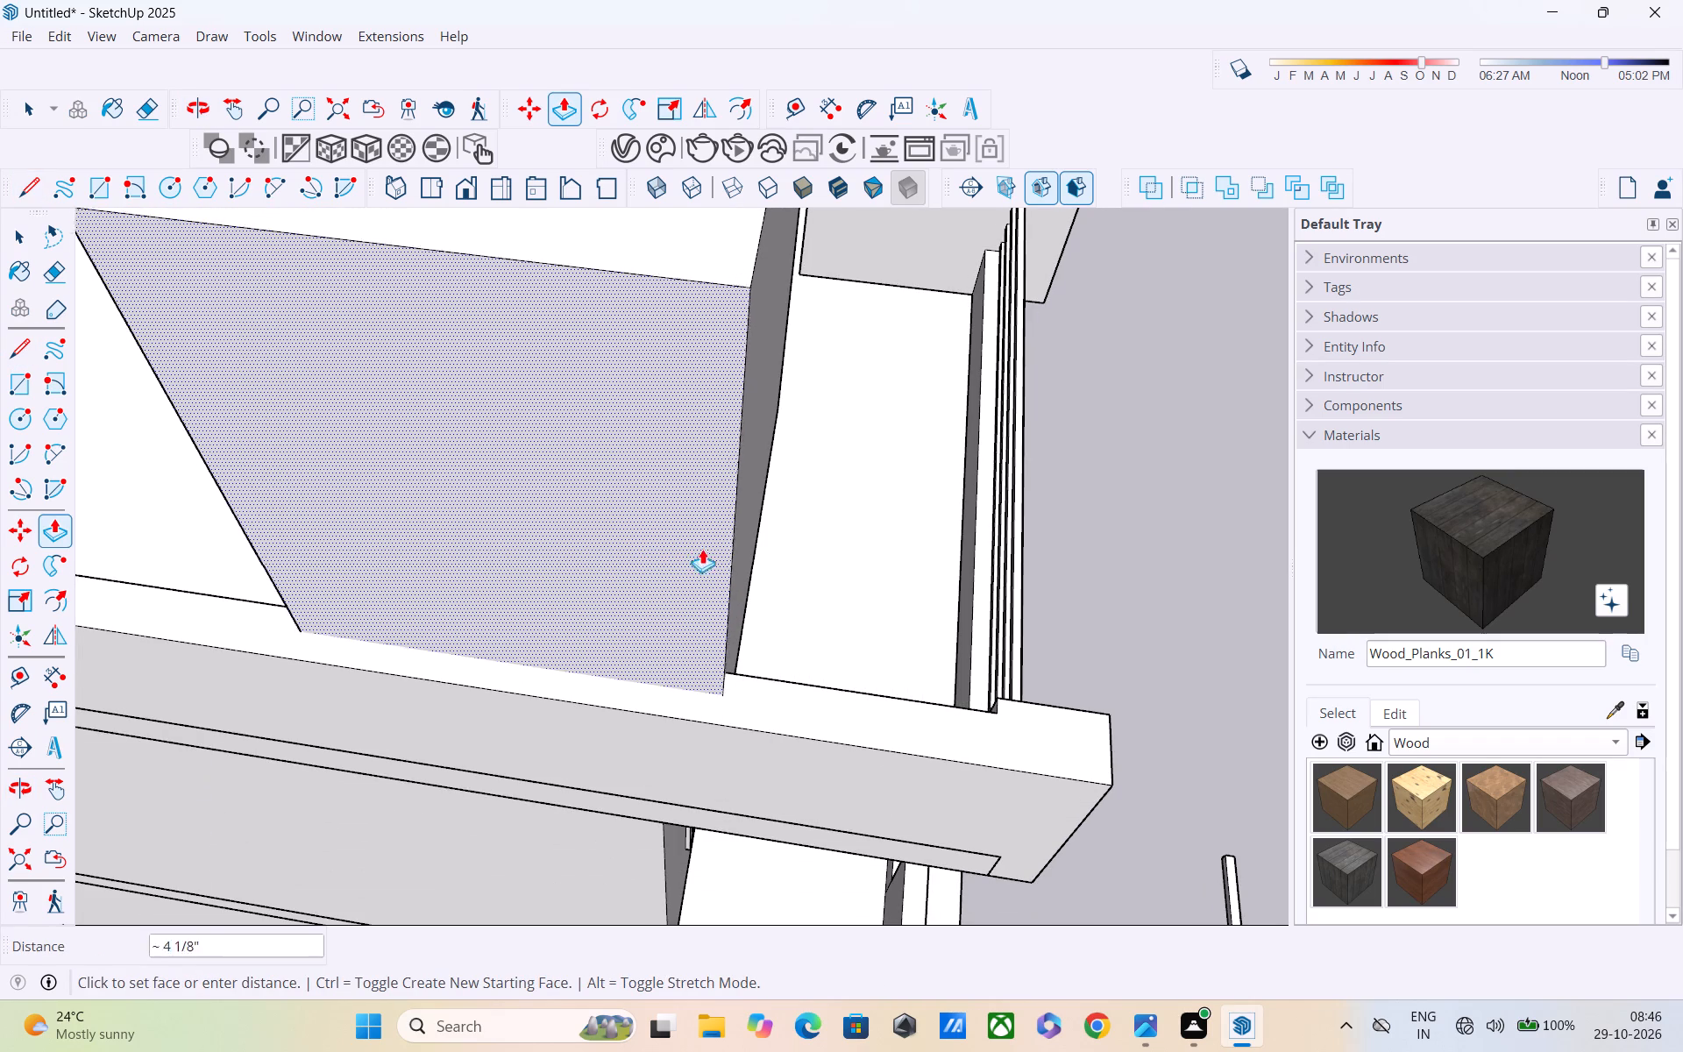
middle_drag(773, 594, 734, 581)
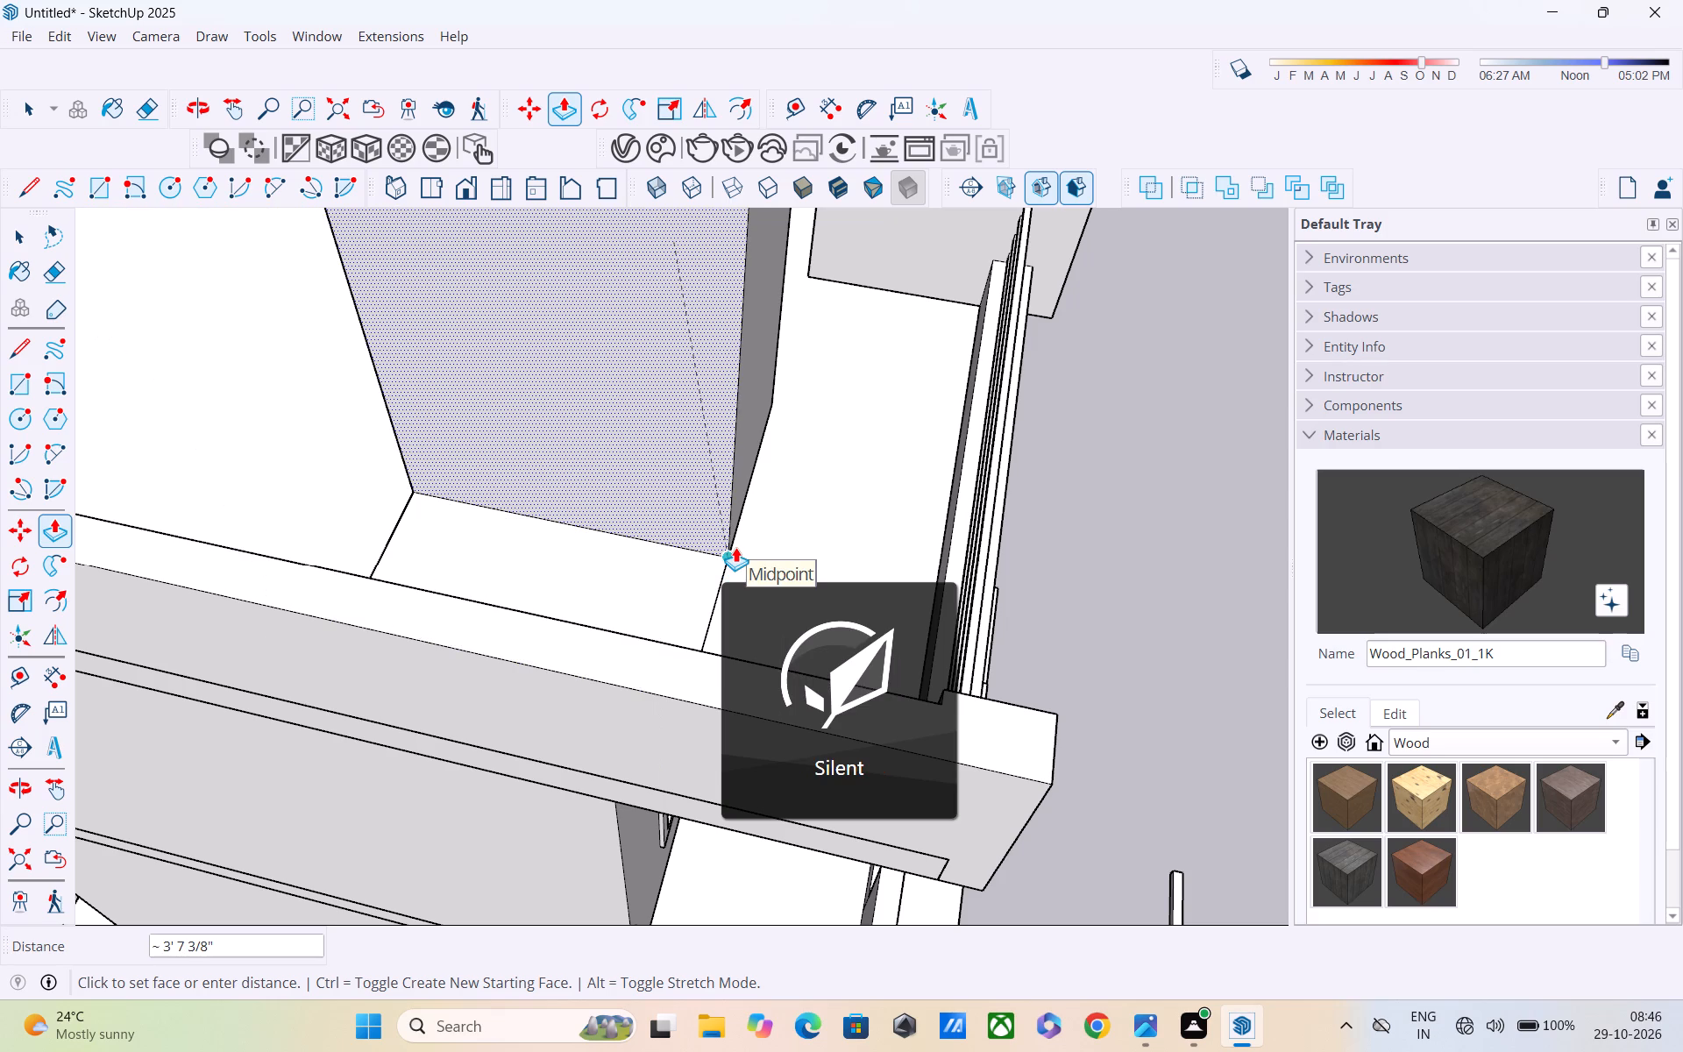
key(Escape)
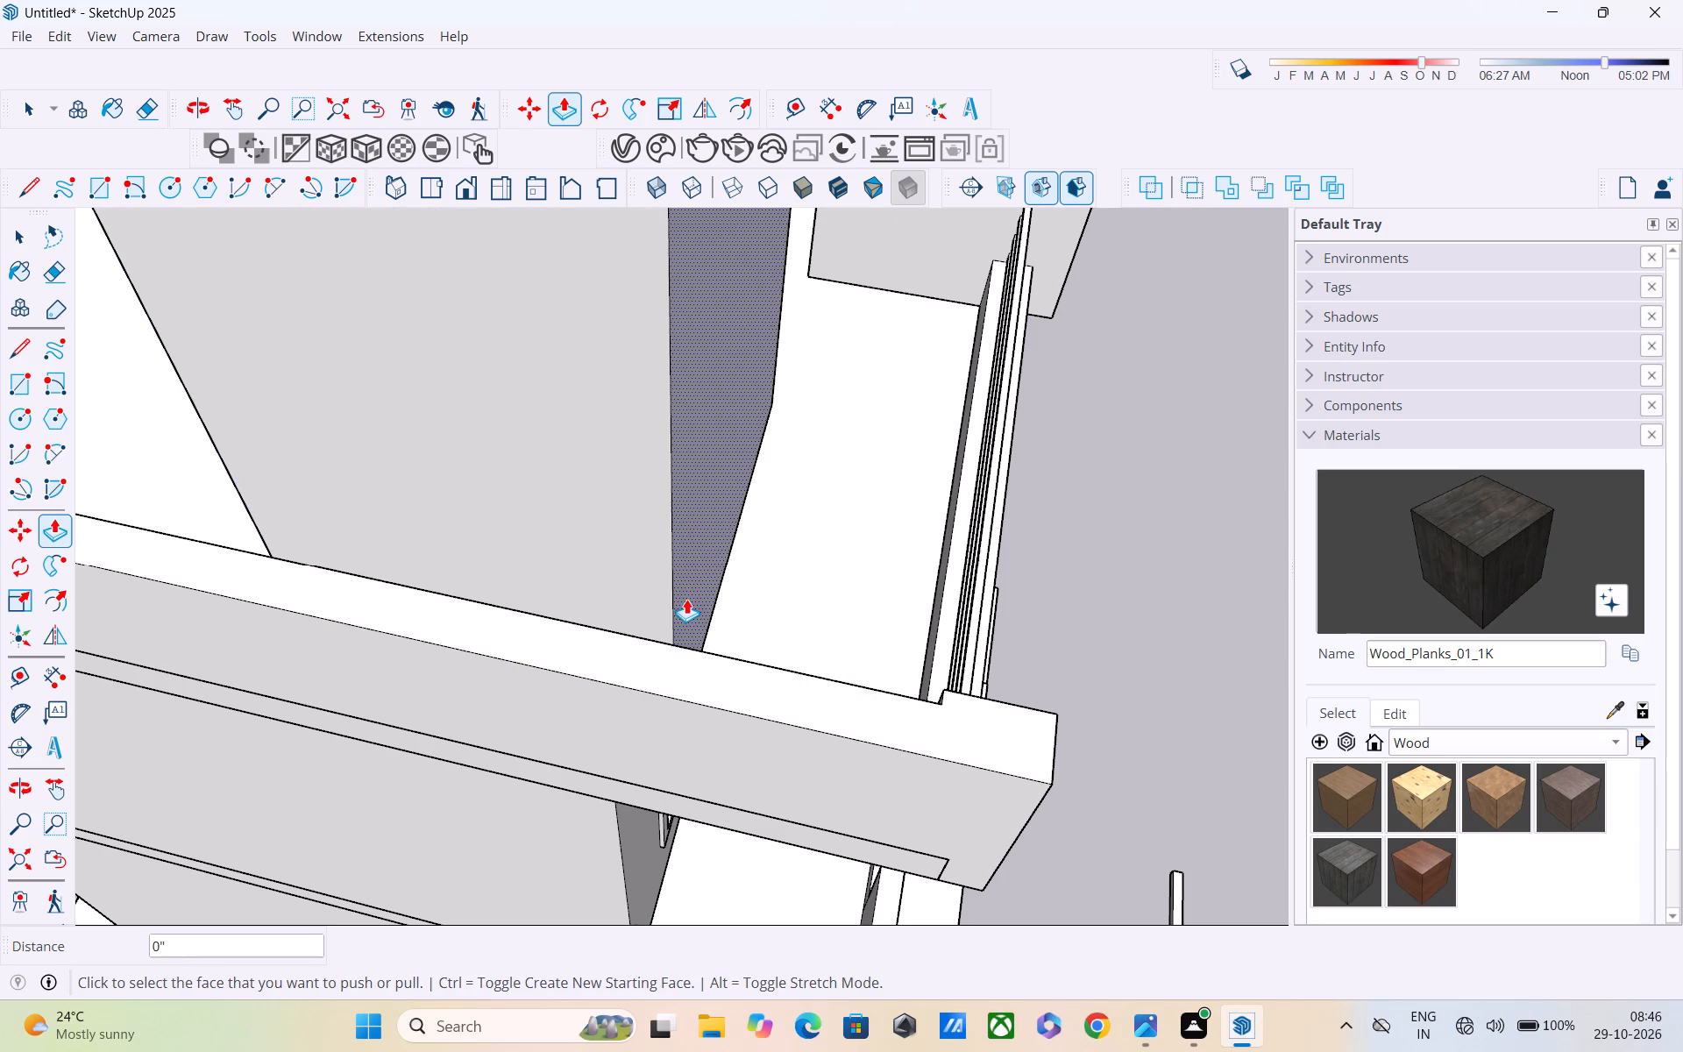
Save the model in the Documents folder as "SK UP PRO 24" in SketchUp Models format.
key(ctrl+s)
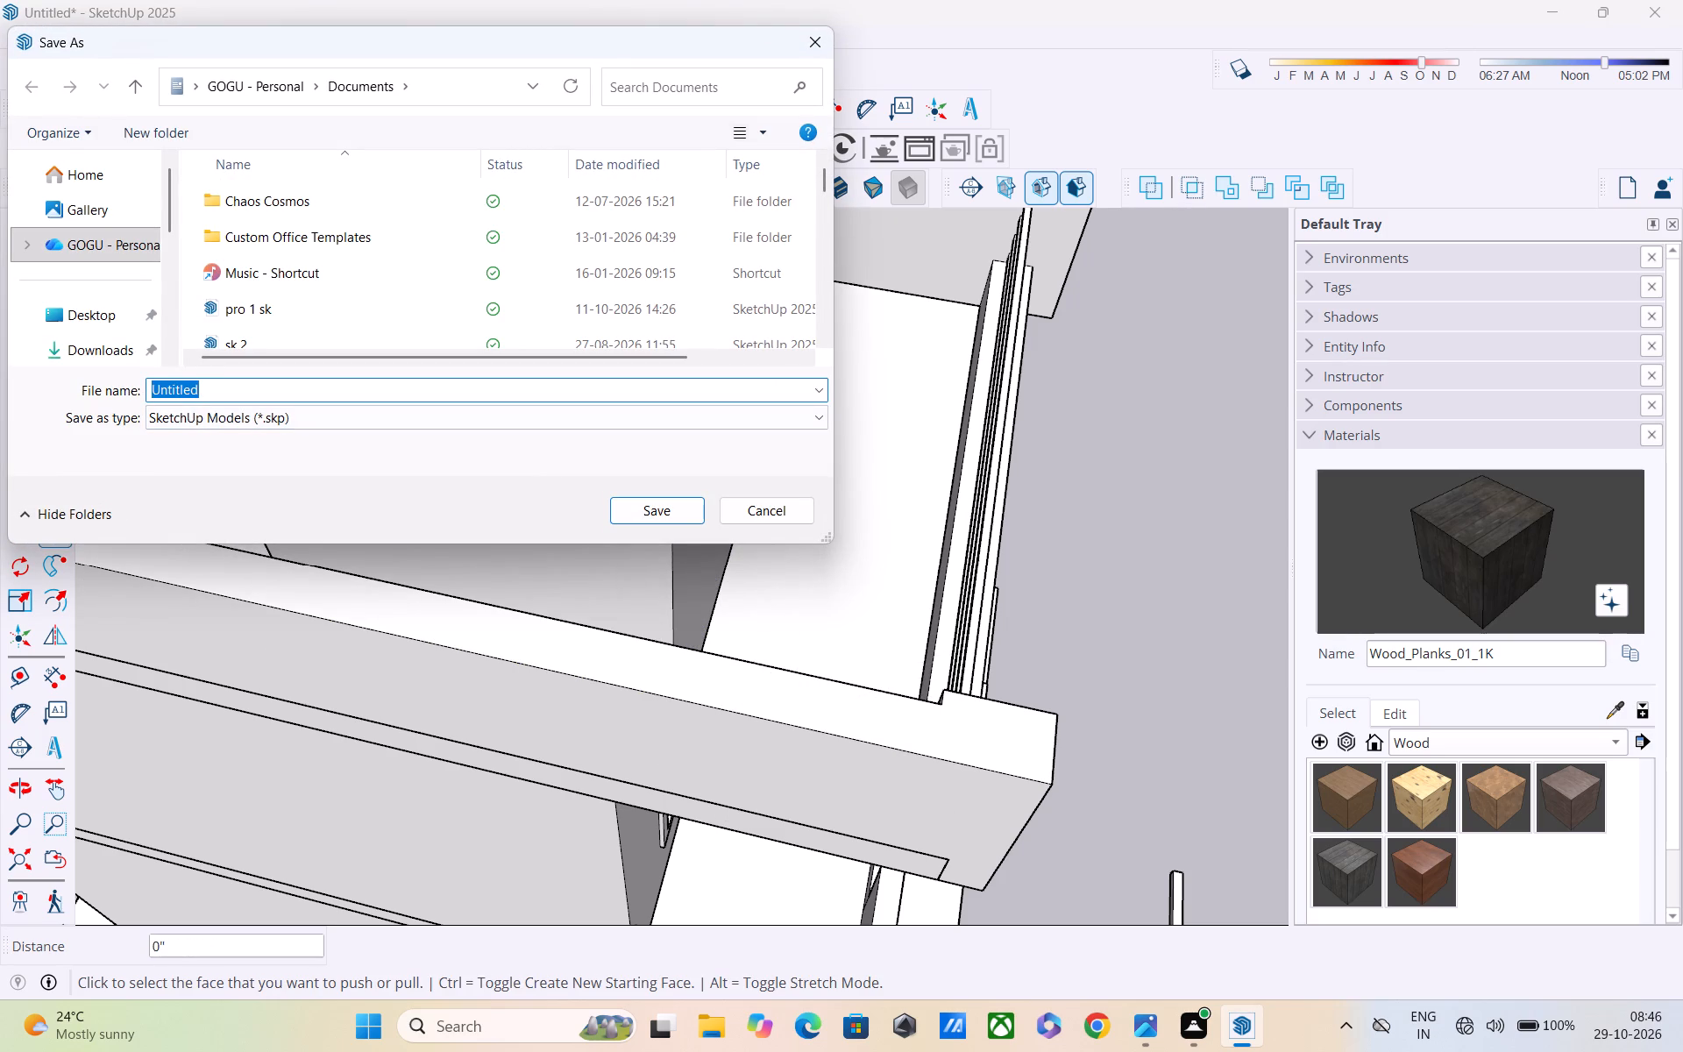
click(510, 382)
key(BackSpace)
key(BackSpace)
key(BackSpace)
key(BackSpace)
key(BackSpace)
key(BackSpace)
key(BackSpace)
key(BackSpace)
key(BackSpace)
key(BackSpace)
key(BackSpace)
key(BackSpace)
key(BackSpace)
key(BackSpace)
key(BackSpace)
key(BackSpace)
key(BackSpace)
text(SK UO)
key(BackSpace)
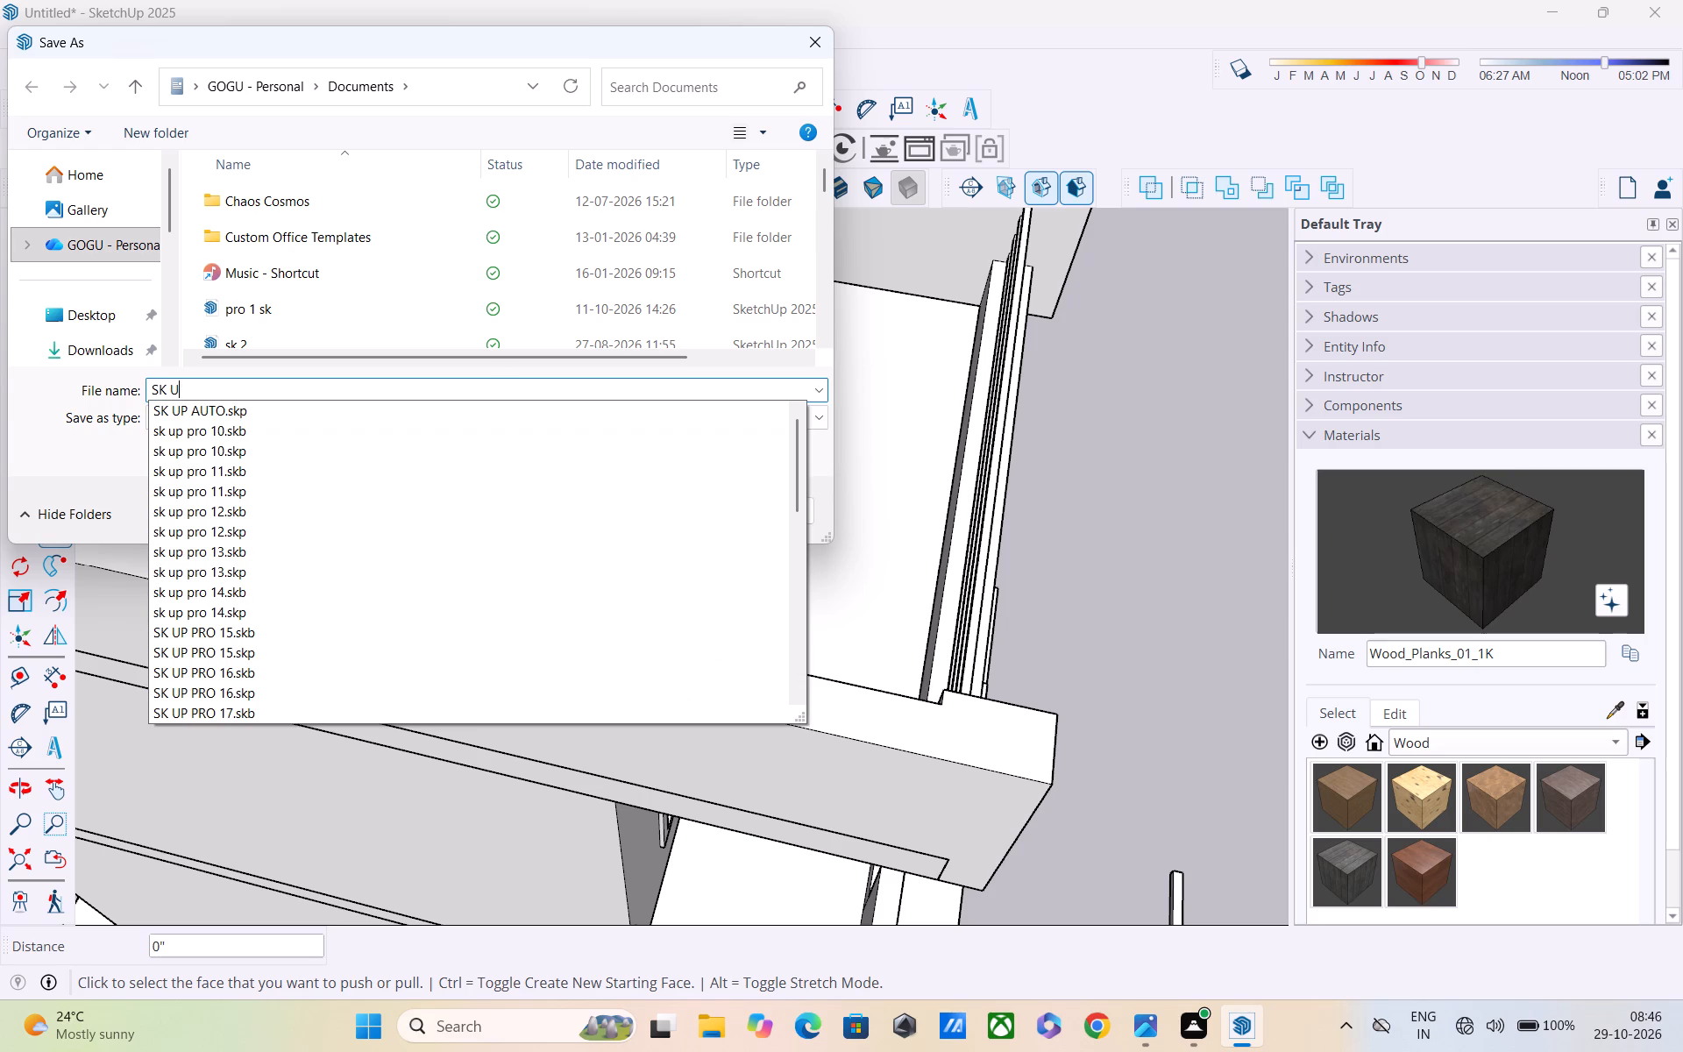
key(p)
key(space)
text(PRO)
key(space)
text(23)
key(BackSpace)
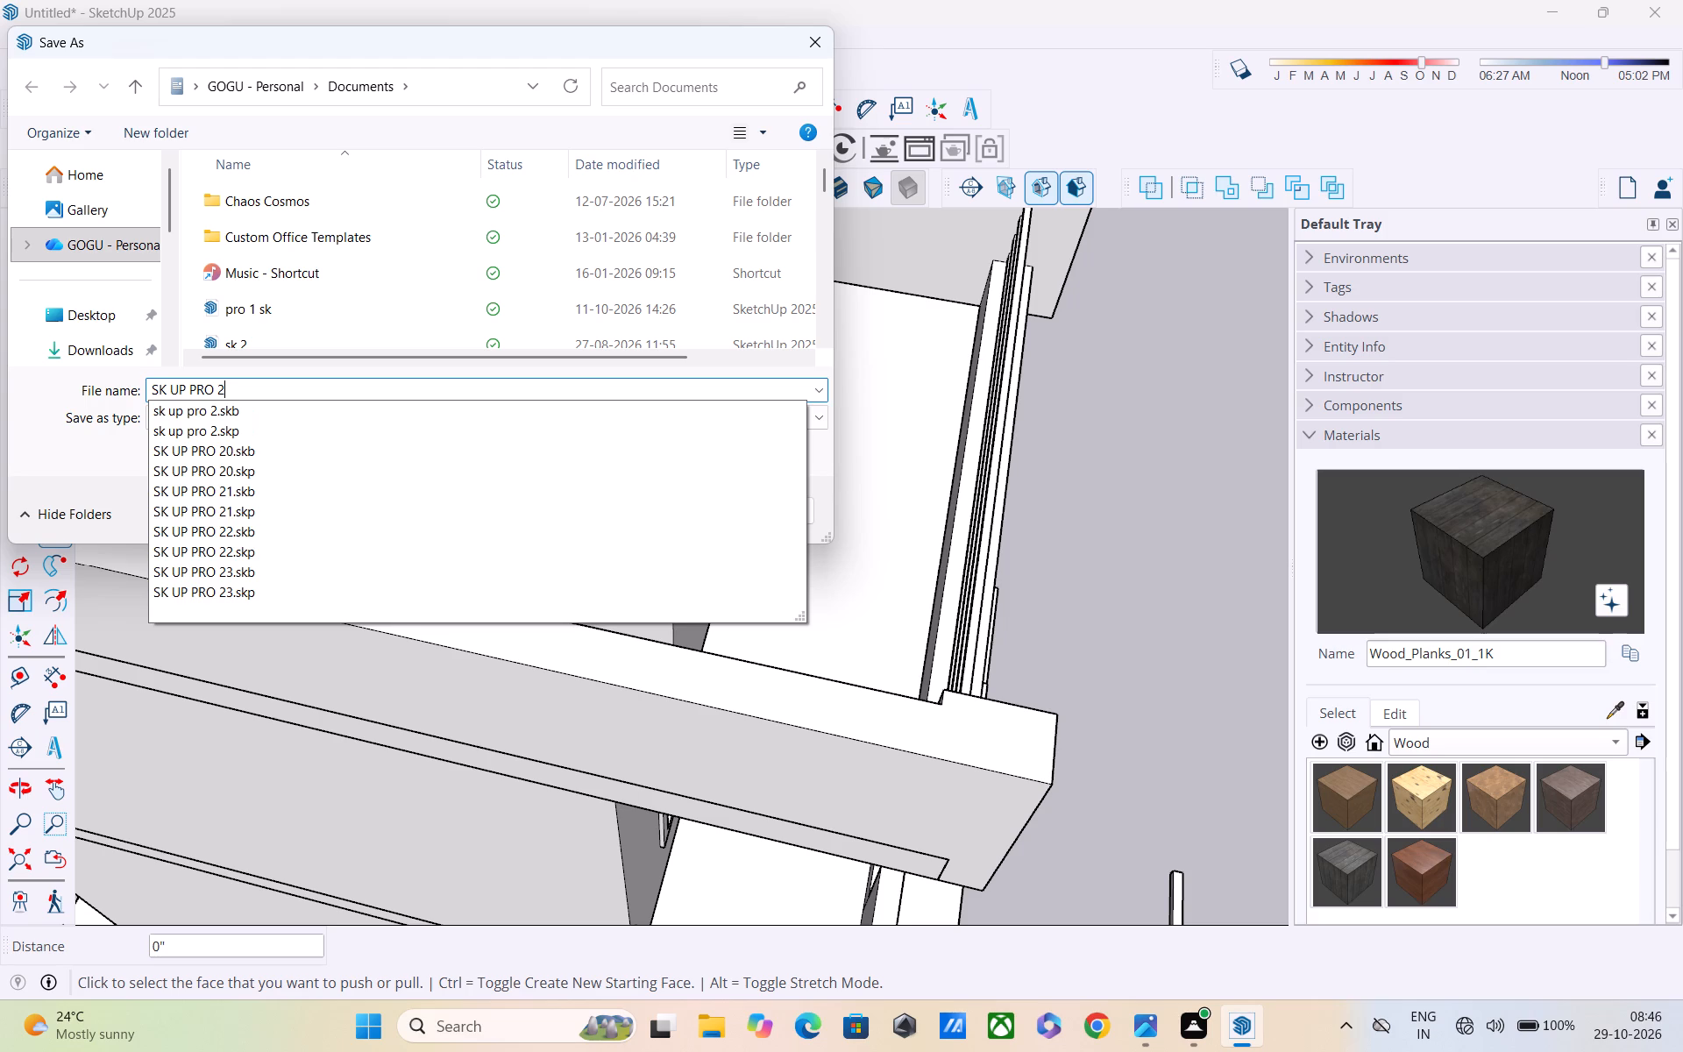
key(4)
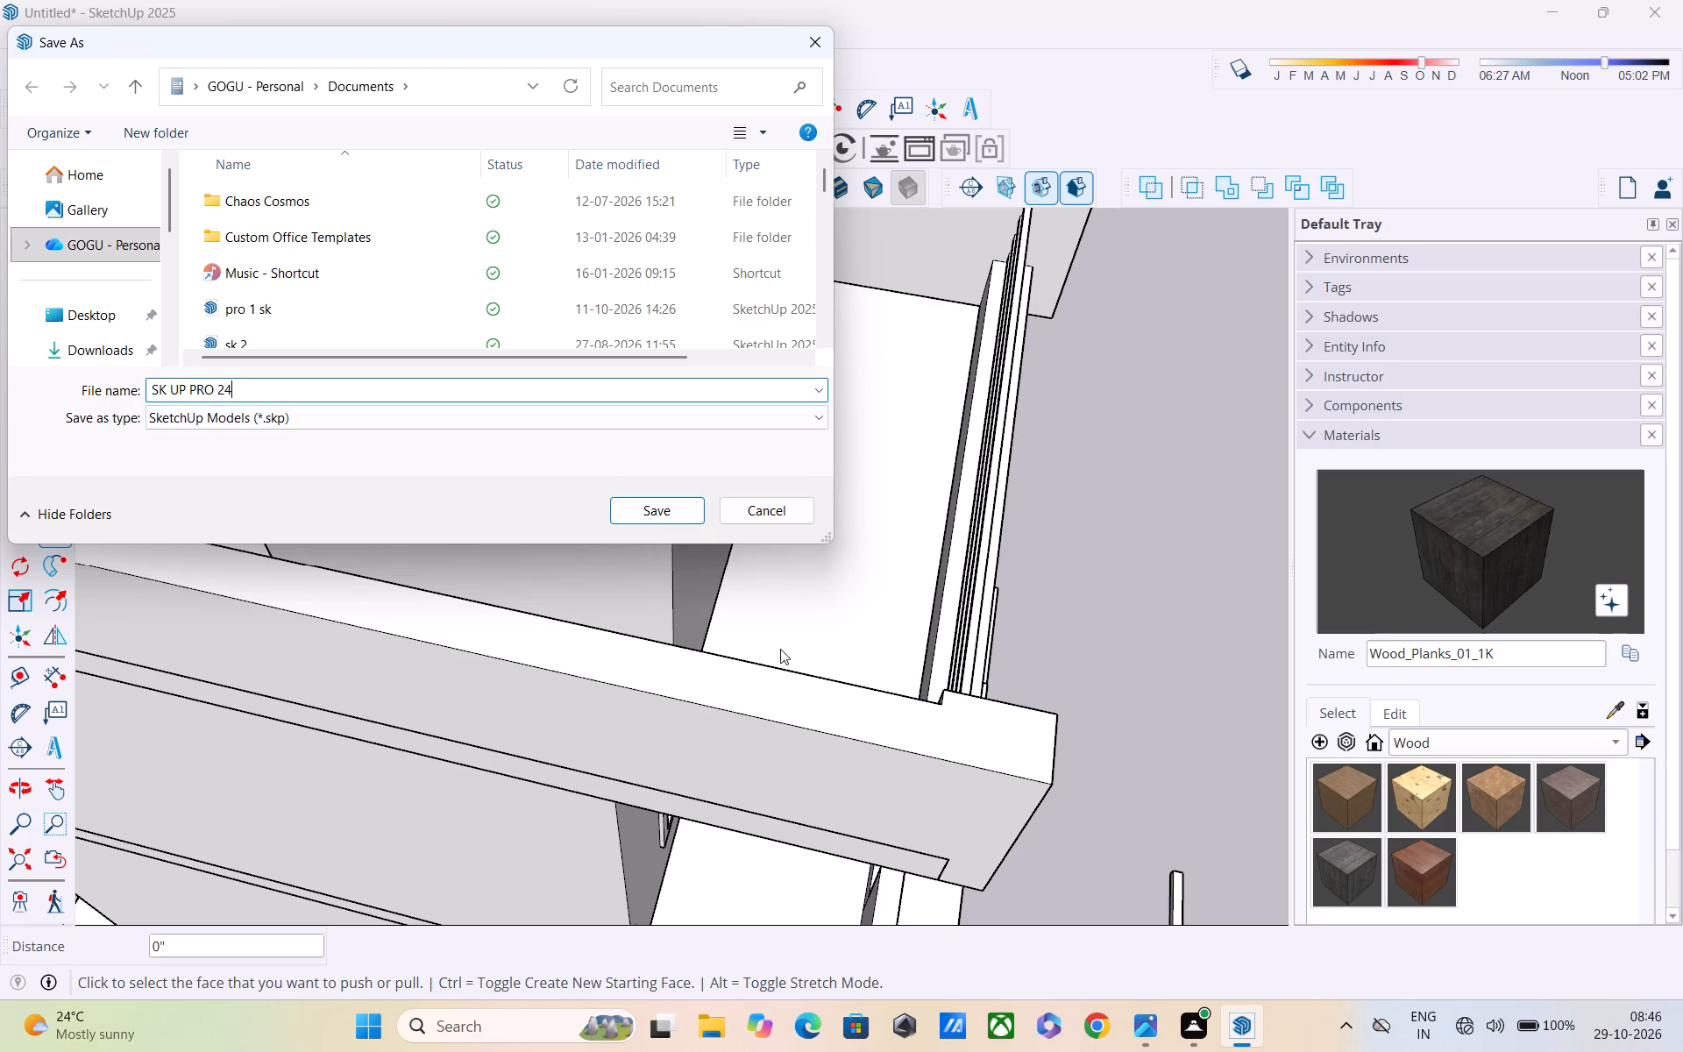
click(683, 506)
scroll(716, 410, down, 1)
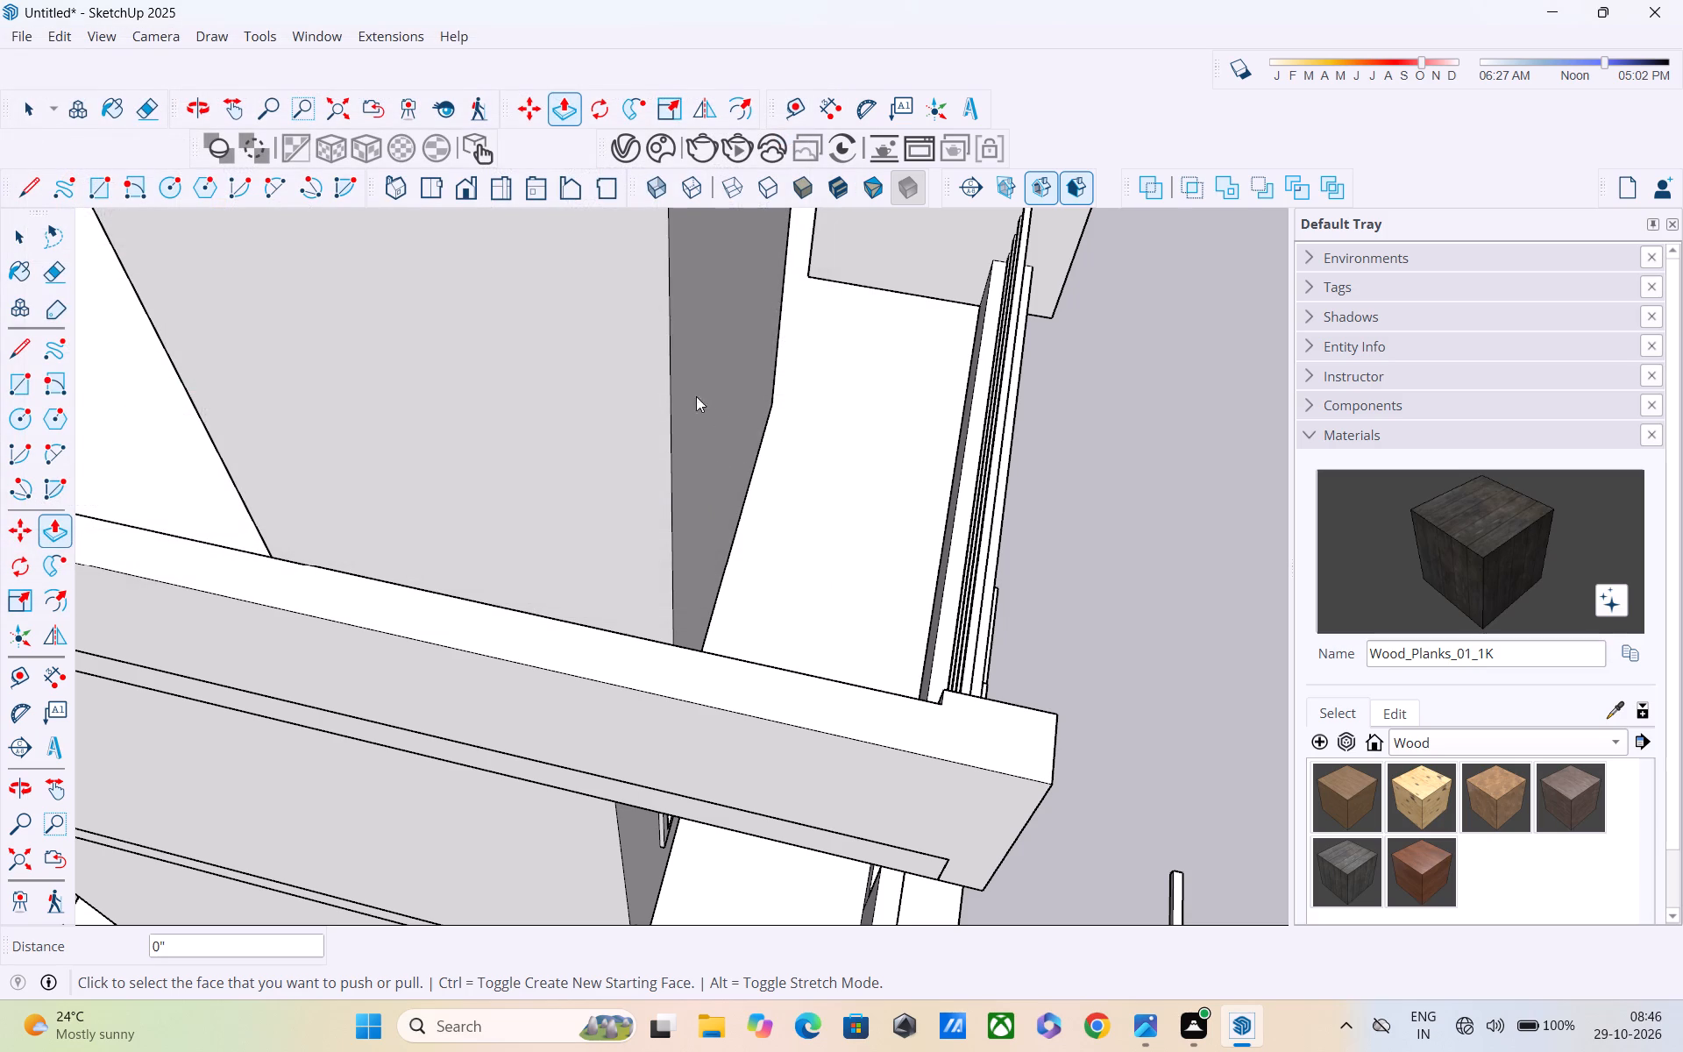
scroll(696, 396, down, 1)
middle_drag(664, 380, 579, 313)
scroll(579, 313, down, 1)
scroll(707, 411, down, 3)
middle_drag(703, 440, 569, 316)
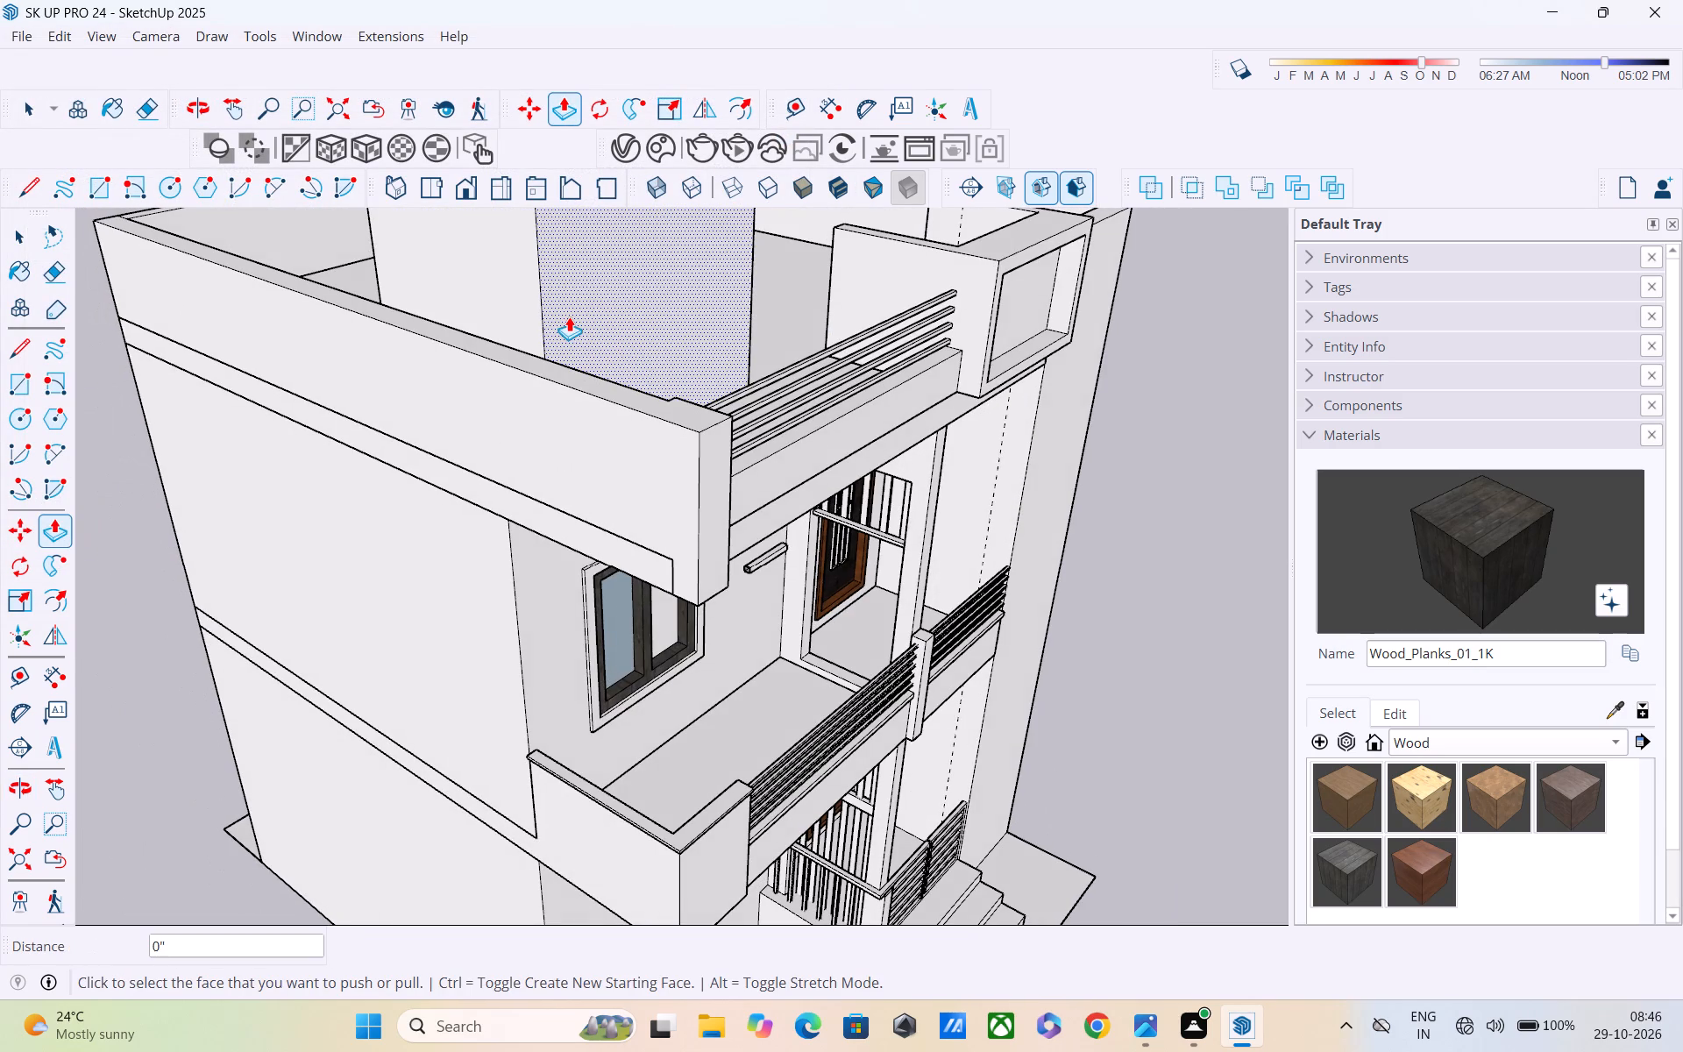
Save the model again.
key(ctrl+s)
key(ctrl+s)
key(ctrl+s)
Examine the house's front elevation, roof parapets, tower block and railing bars from several angles and distances.
middle_drag(728, 574, 620, 466)
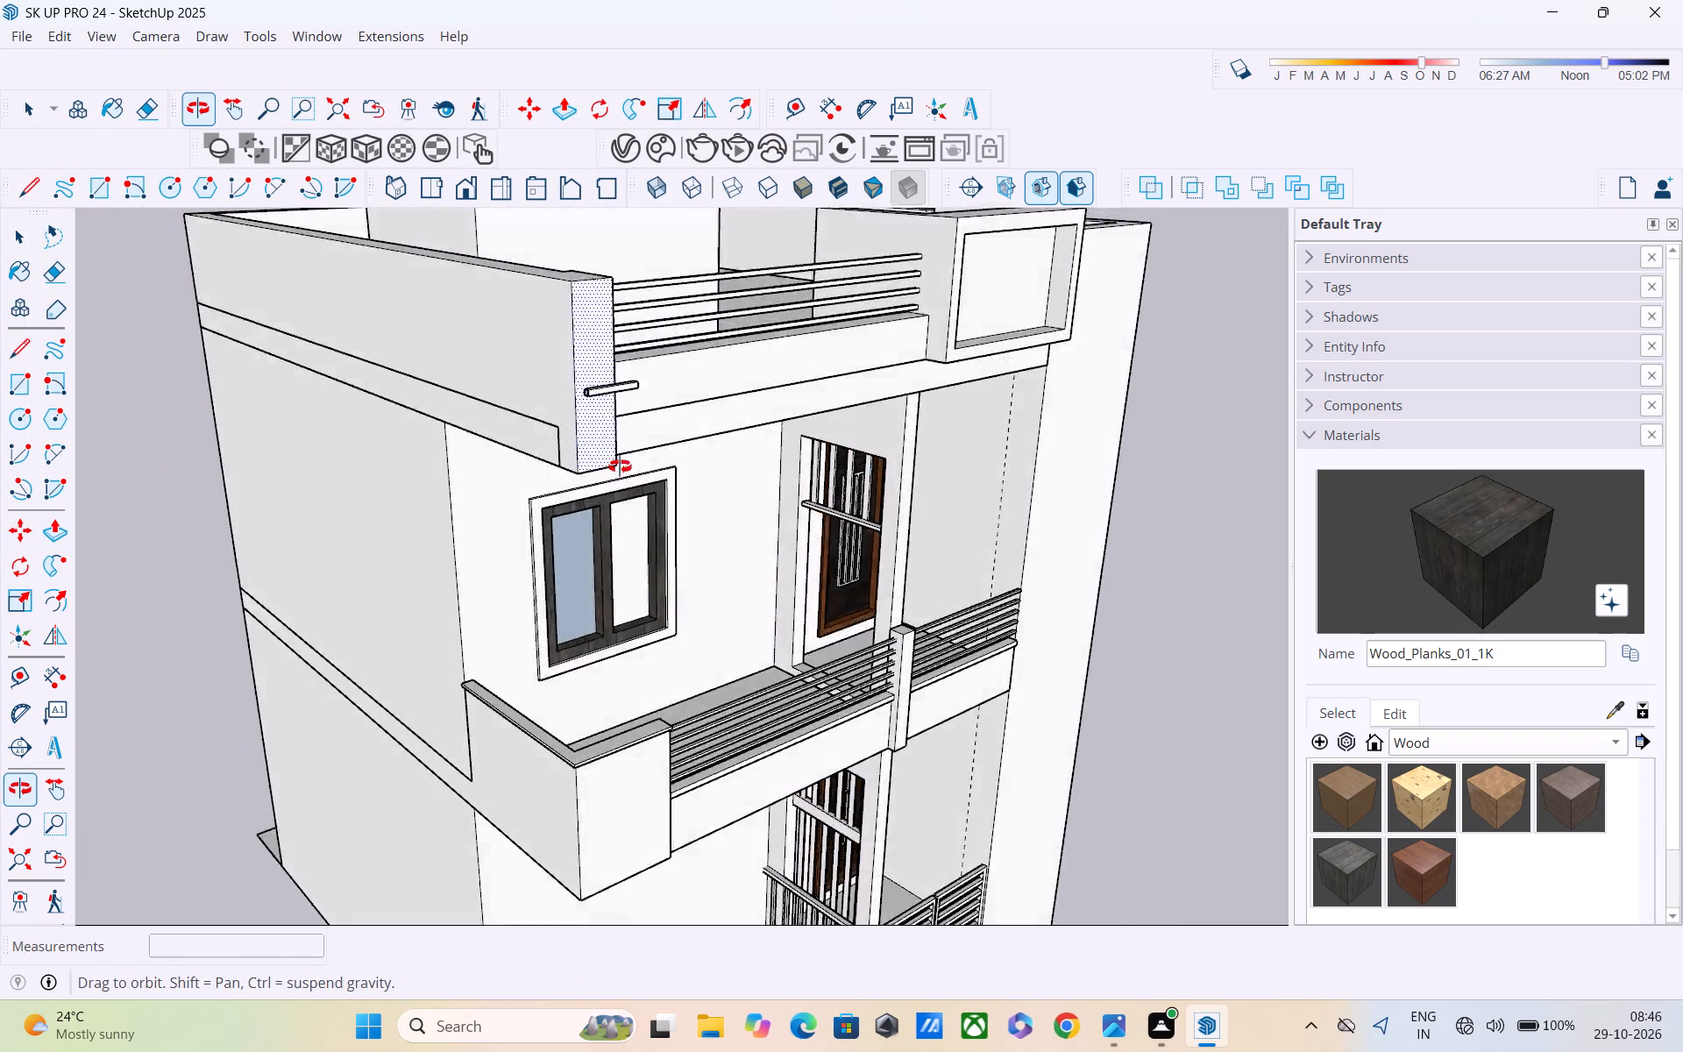
middle_drag(620, 466, 609, 453)
scroll(614, 458, down, 1)
scroll(608, 451, up, 1)
scroll(608, 451, down, 6)
middle_drag(727, 542, 565, 320)
middle_drag(565, 320, 614, 380)
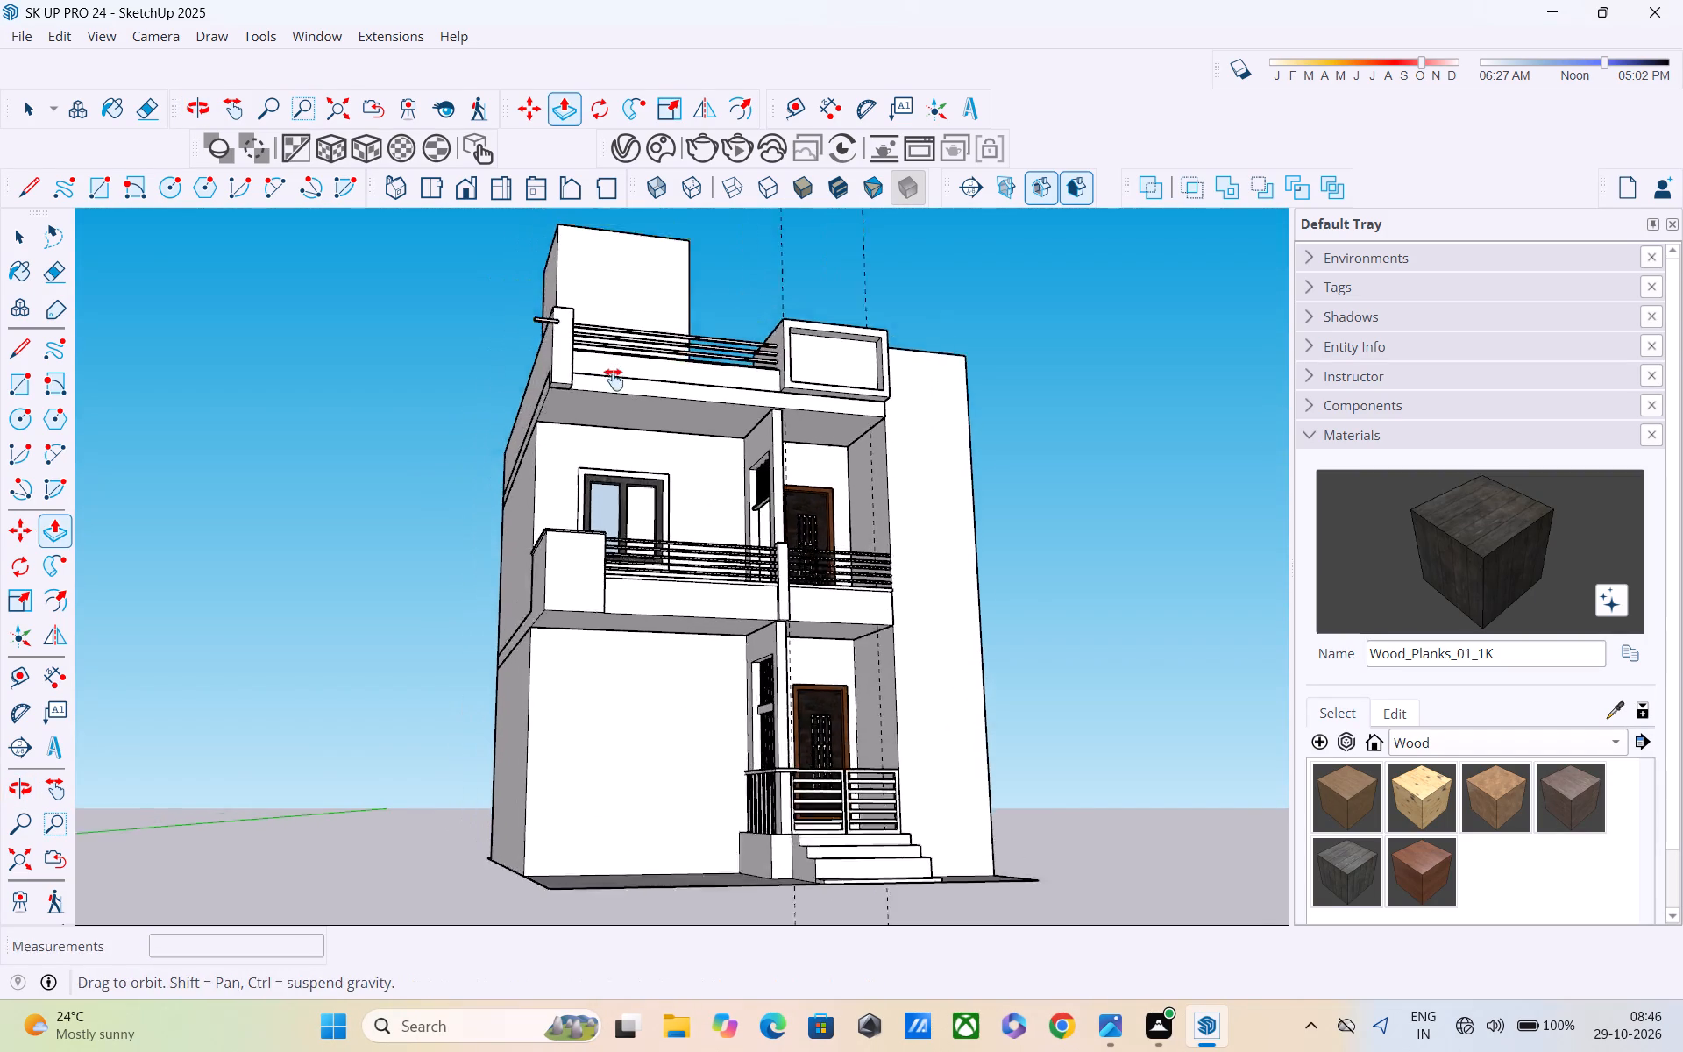
middle_drag(614, 380, 693, 594)
scroll(649, 534, up, 6)
middle_drag(648, 536, 1479, 561)
middle_drag(1197, 582, 277, 649)
middle_drag(557, 672, 546, 554)
scroll(546, 554, down, 10)
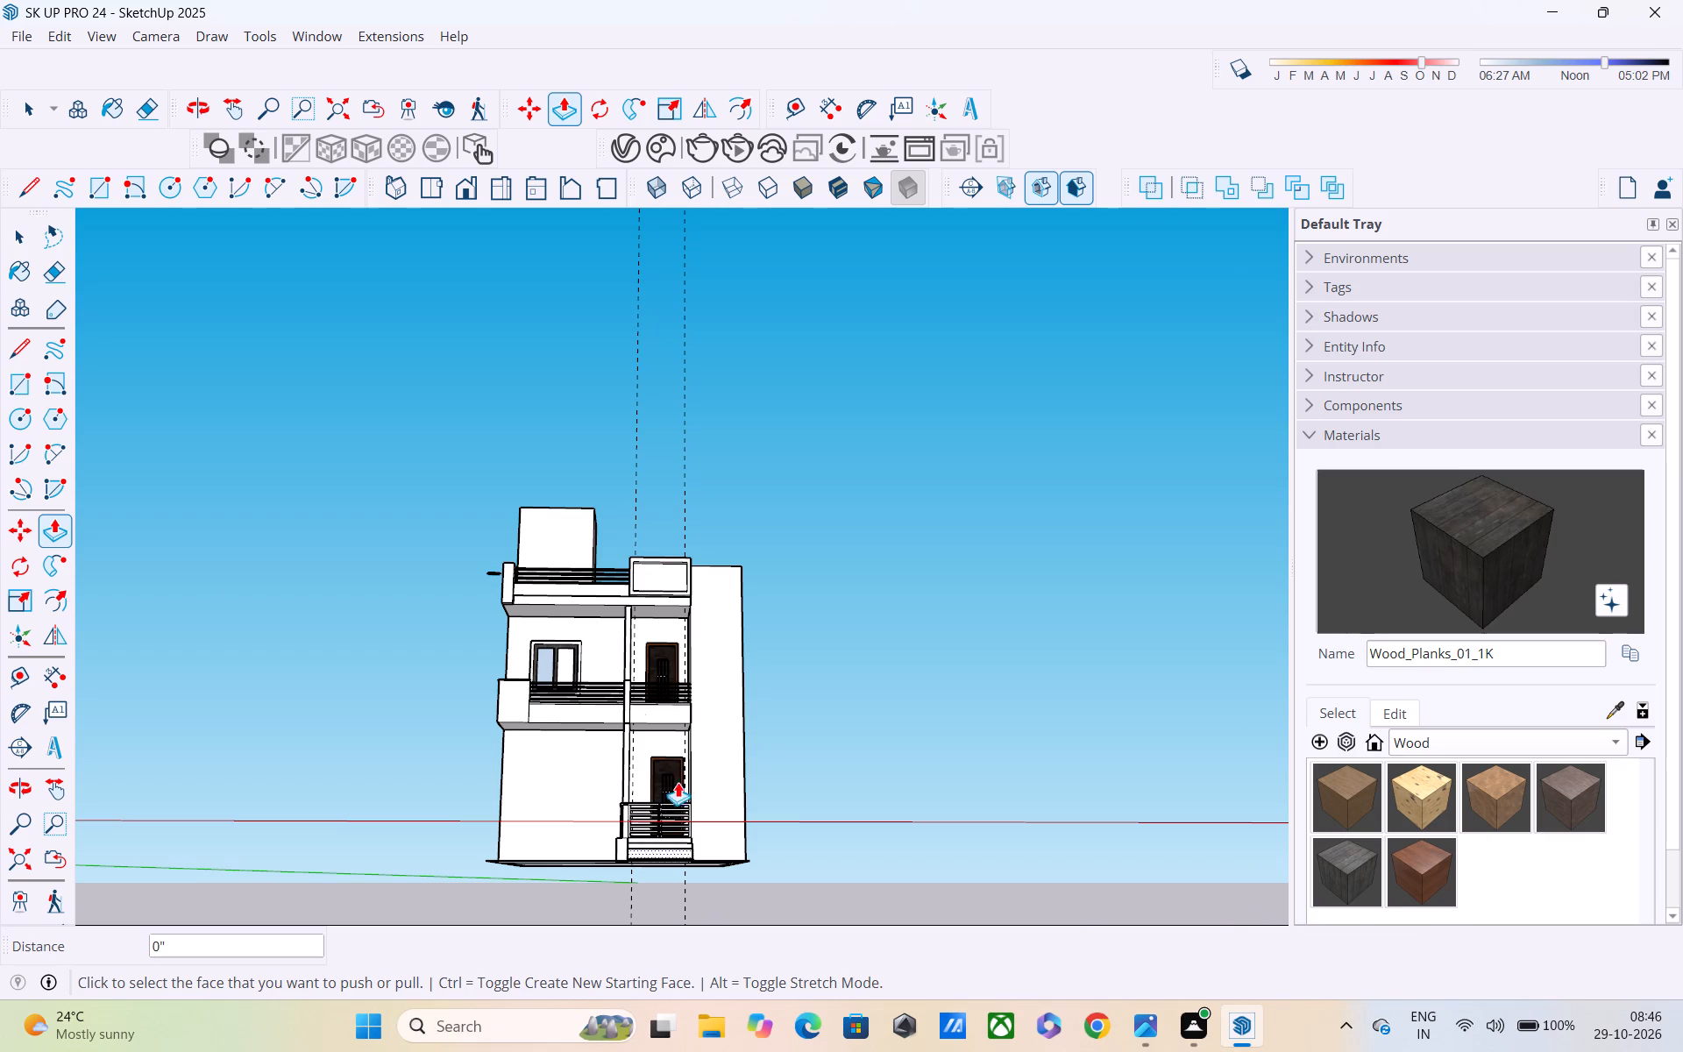
middle_drag(596, 650, 716, 889)
scroll(410, 439, up, 3)
scroll(698, 549, up, 3)
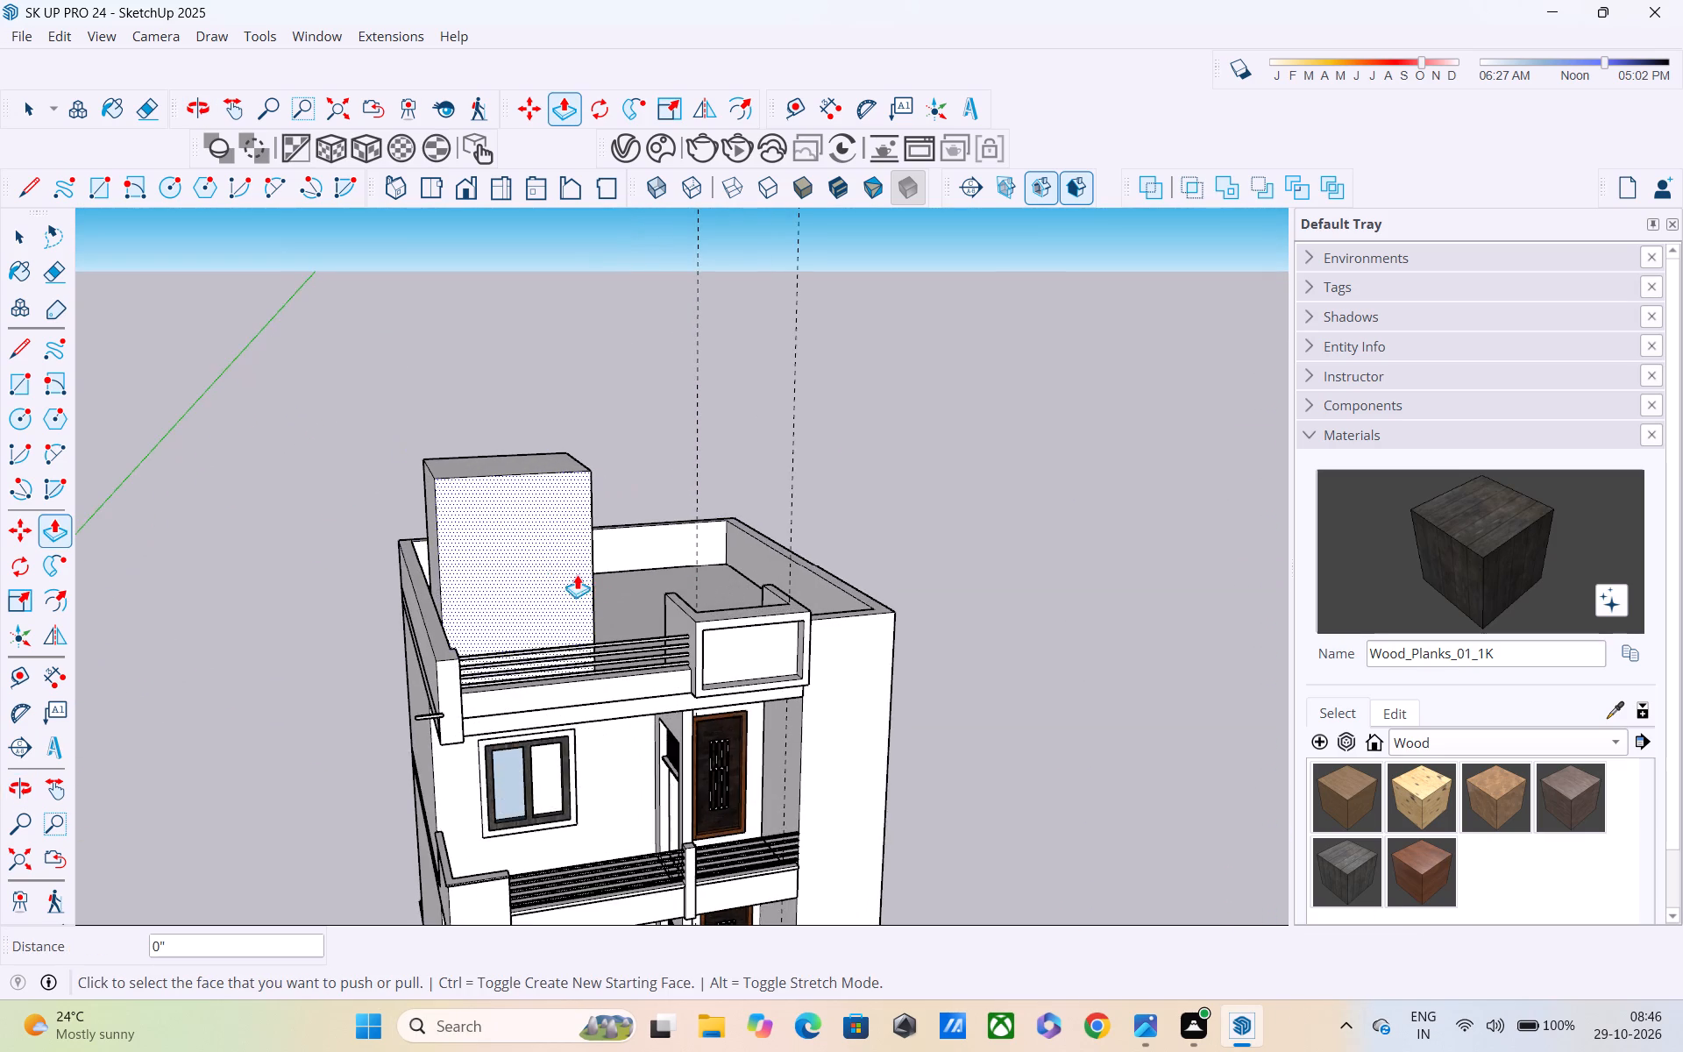
middle_drag(546, 570, 632, 686)
scroll(462, 643, up, 4)
middle_drag(424, 608, 237, 522)
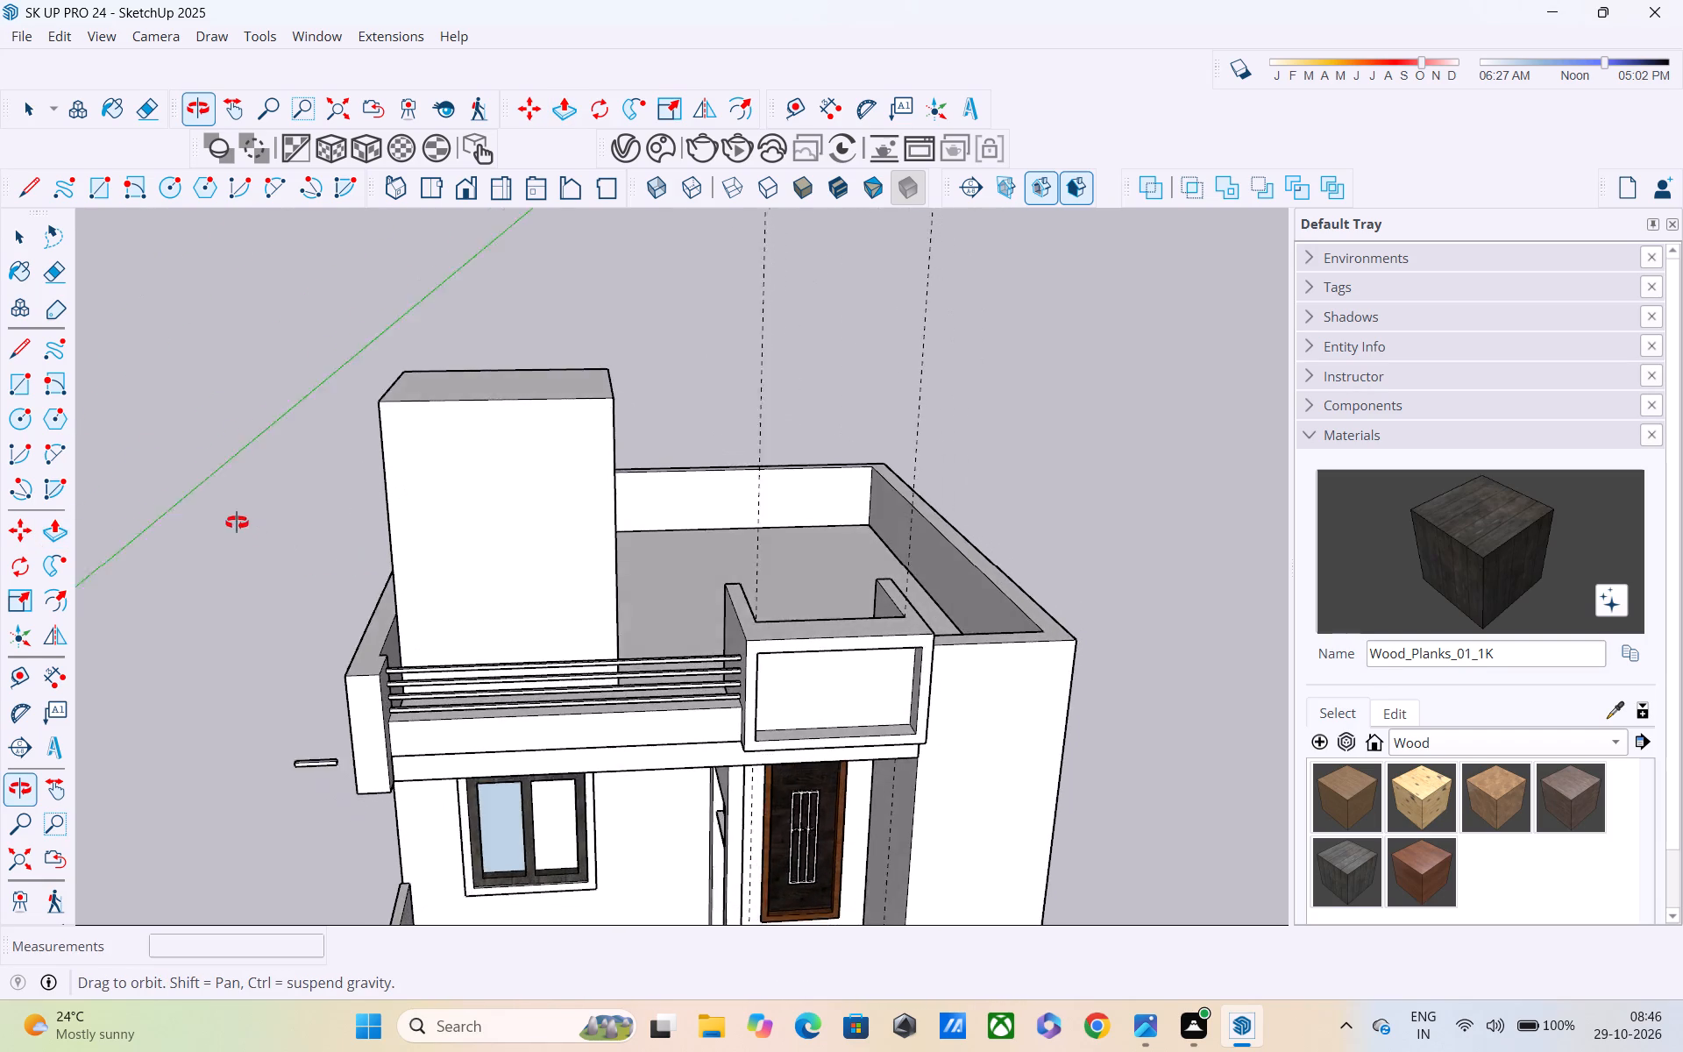
middle_drag(237, 522, 238, 461)
scroll(254, 471, down, 4)
middle_drag(283, 486, 578, 488)
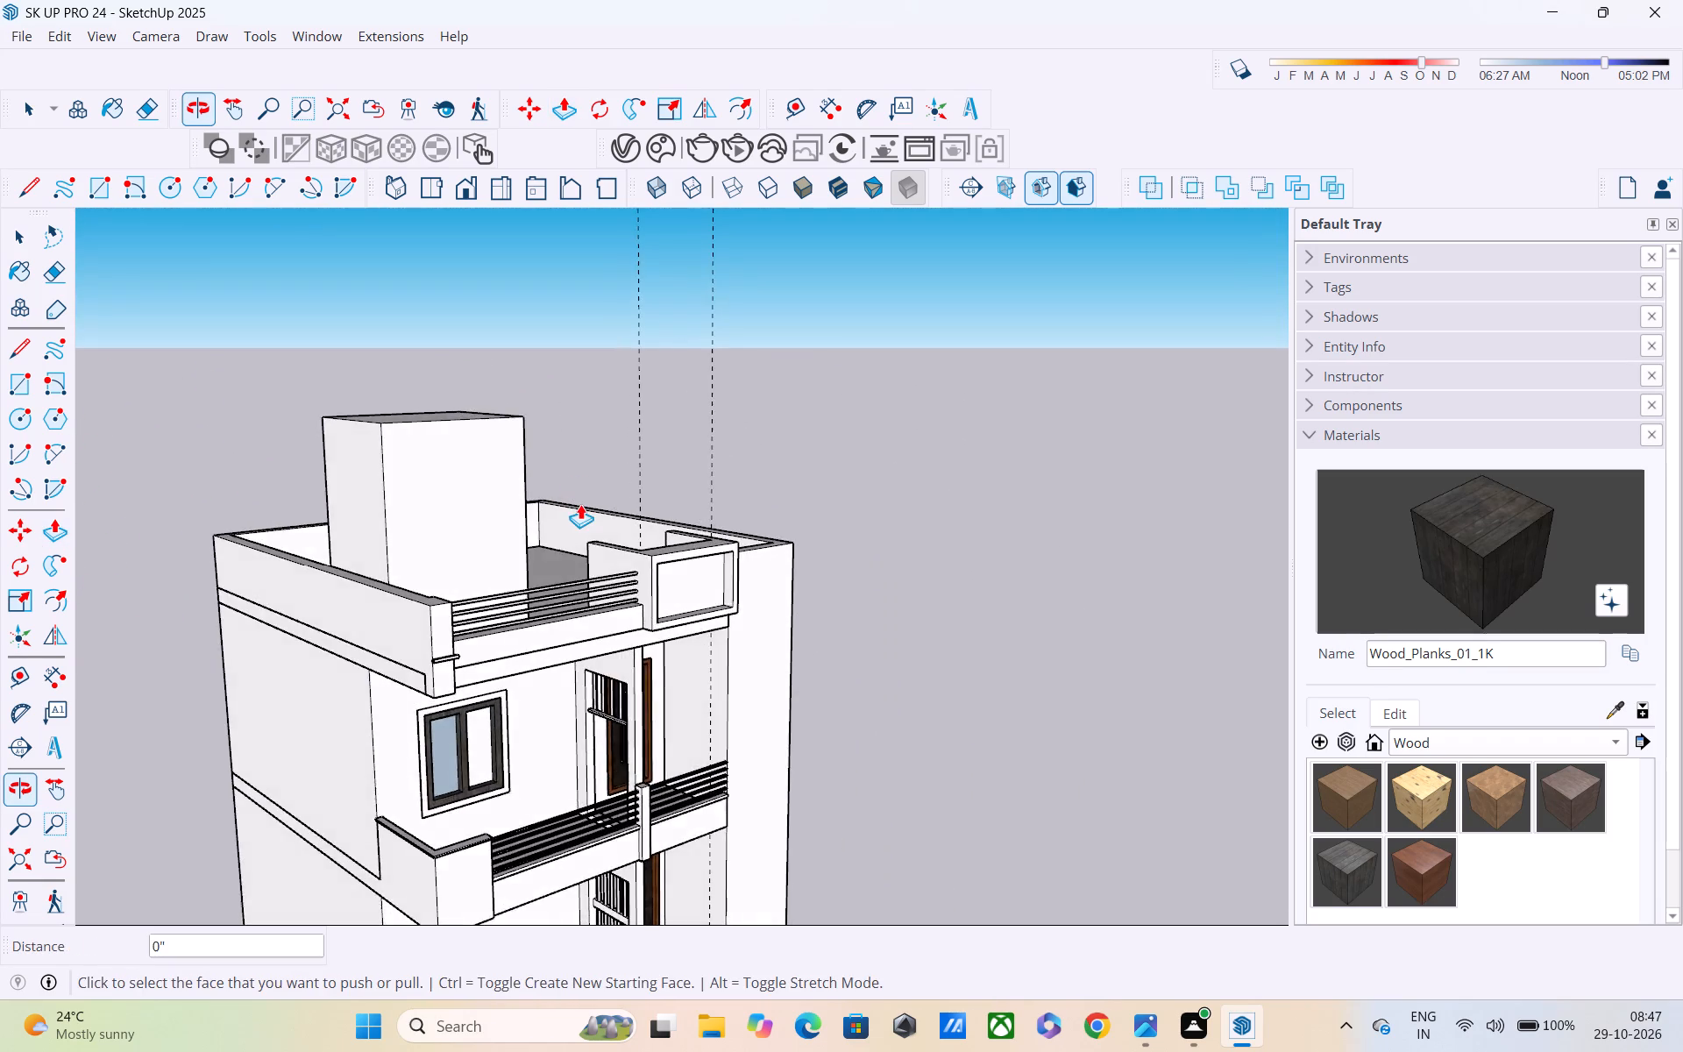
scroll(580, 504, down, 2)
middle_drag(579, 523, 488, 584)
scroll(485, 584, up, 3)
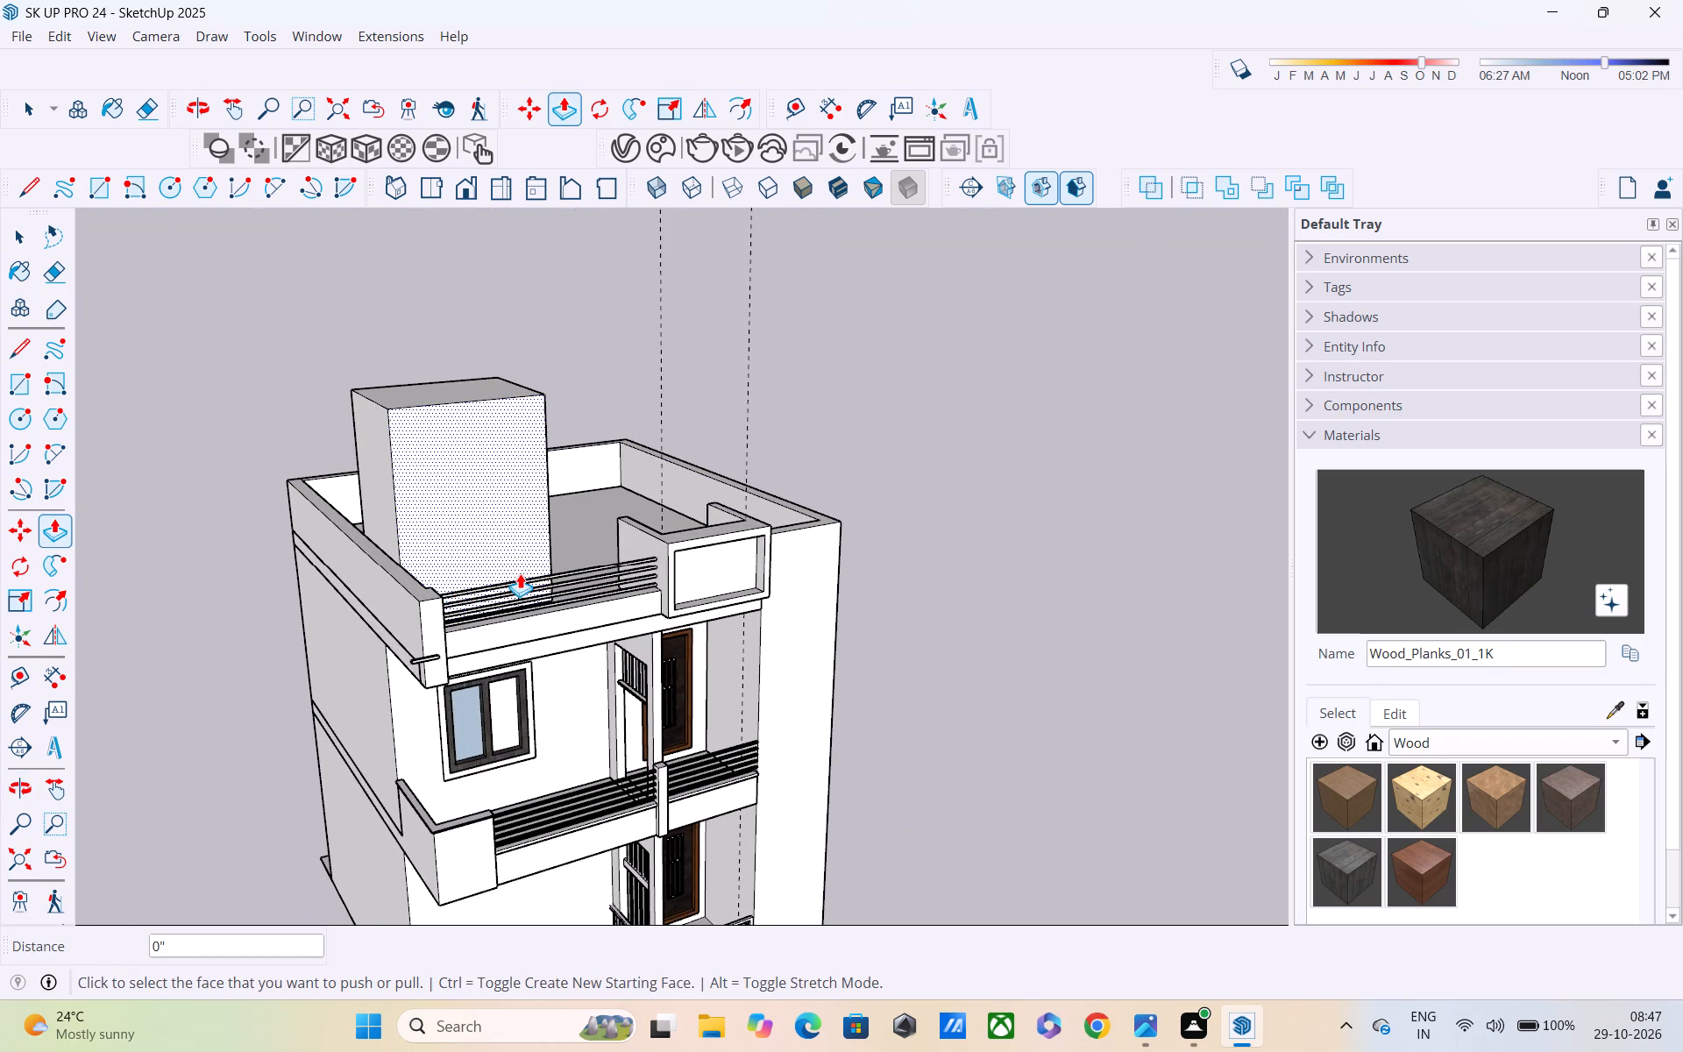
Draw two 9" lines across the side parapet's top, one alongside the tower block and one where the front railing bars meet the corner strip.
middle_drag(492, 575, 1180, 451)
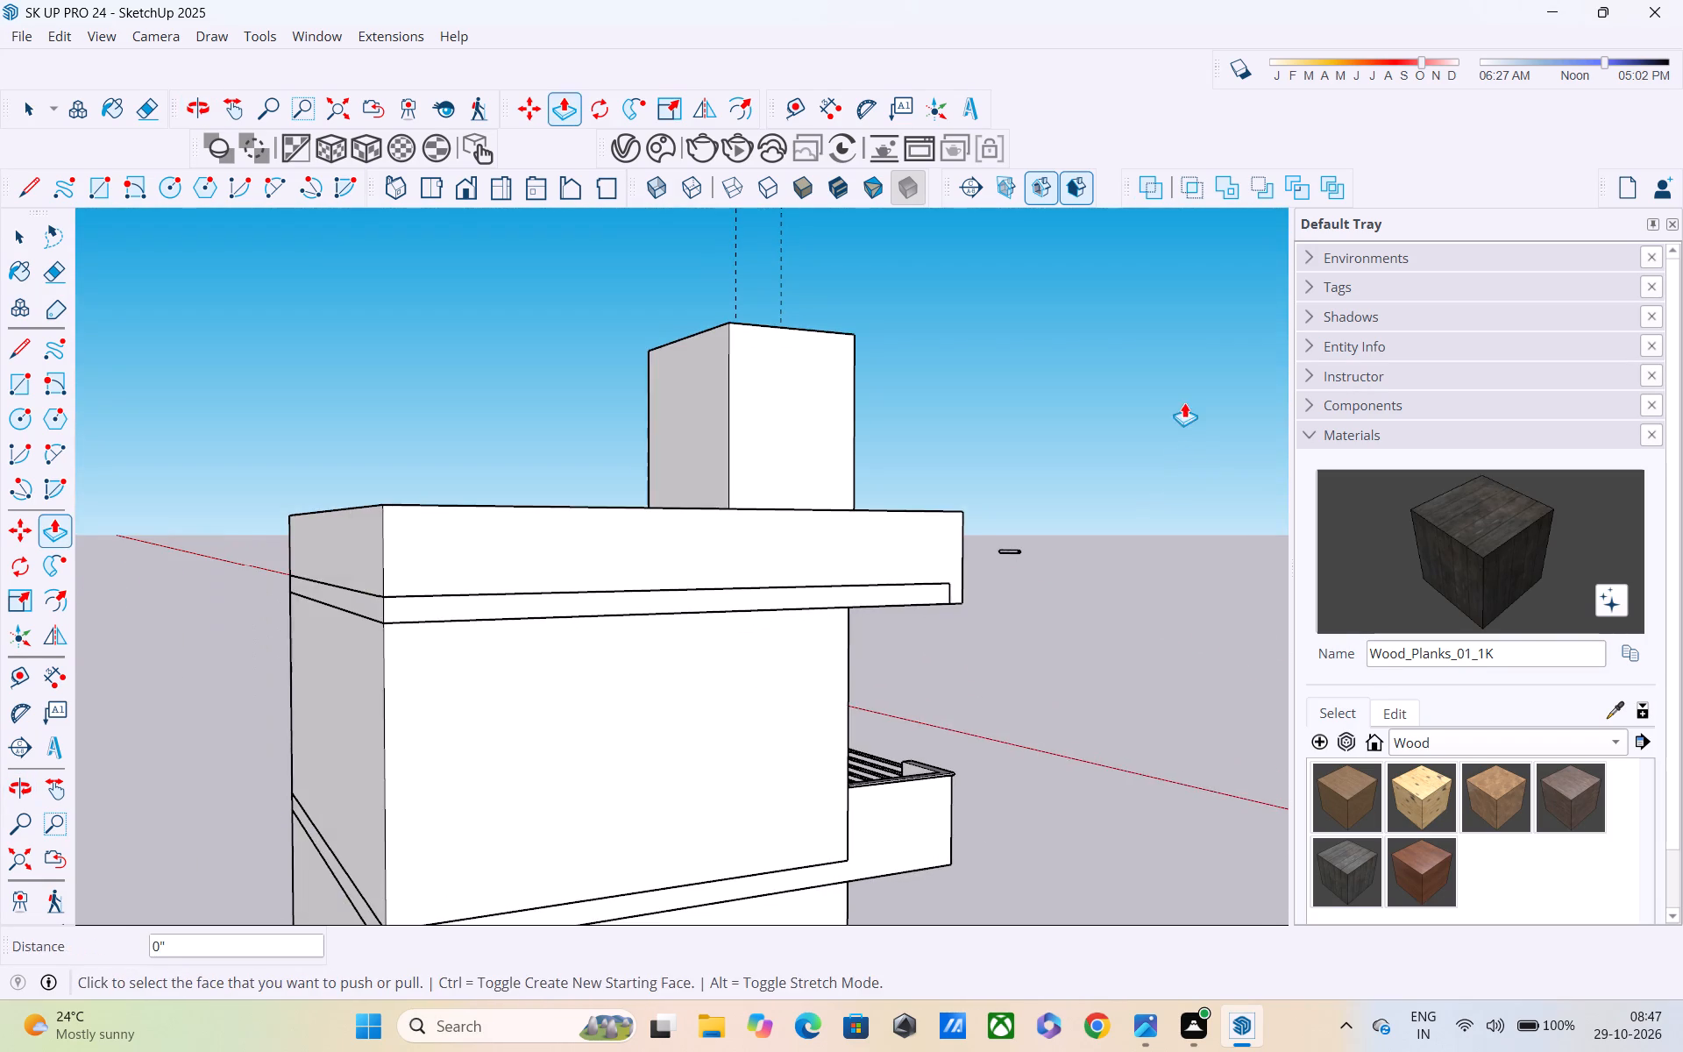
middle_drag(1181, 398, 873, 725)
middle_drag(323, 715, 471, 488)
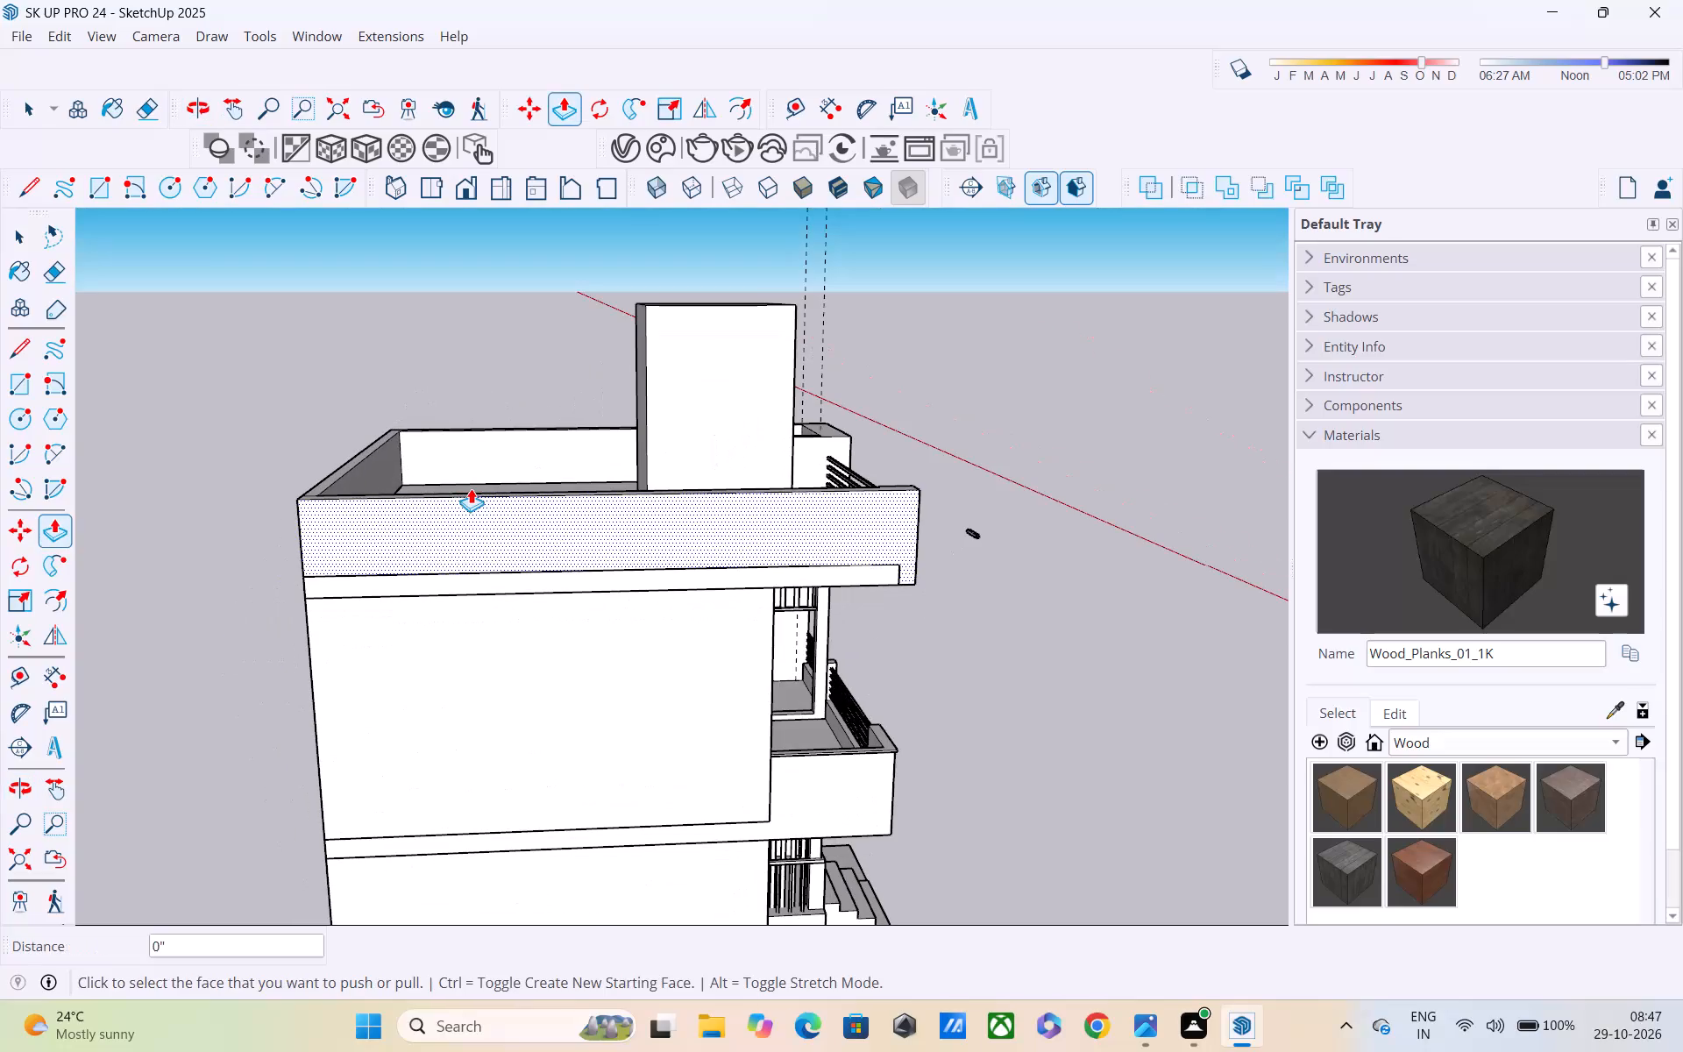
middle_drag(483, 472, 480, 571)
key(l)
scroll(884, 562, up, 2)
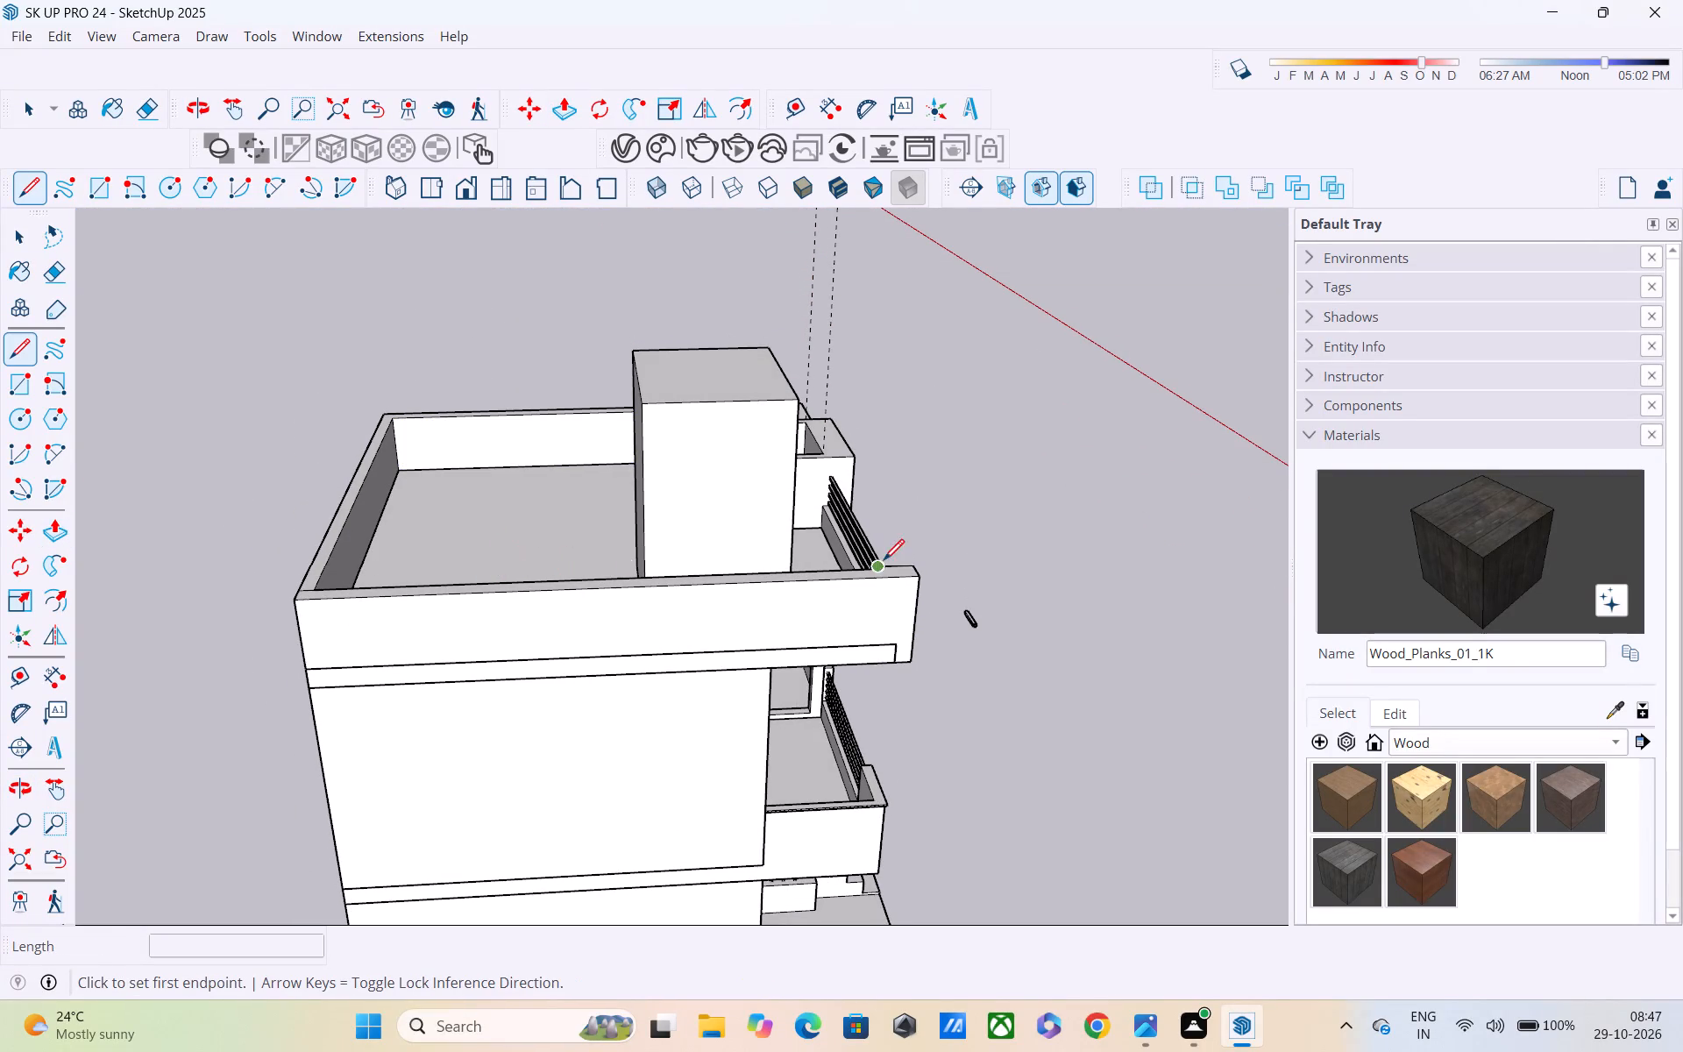
scroll(884, 562, up, 2)
middle_drag(742, 586, 783, 655)
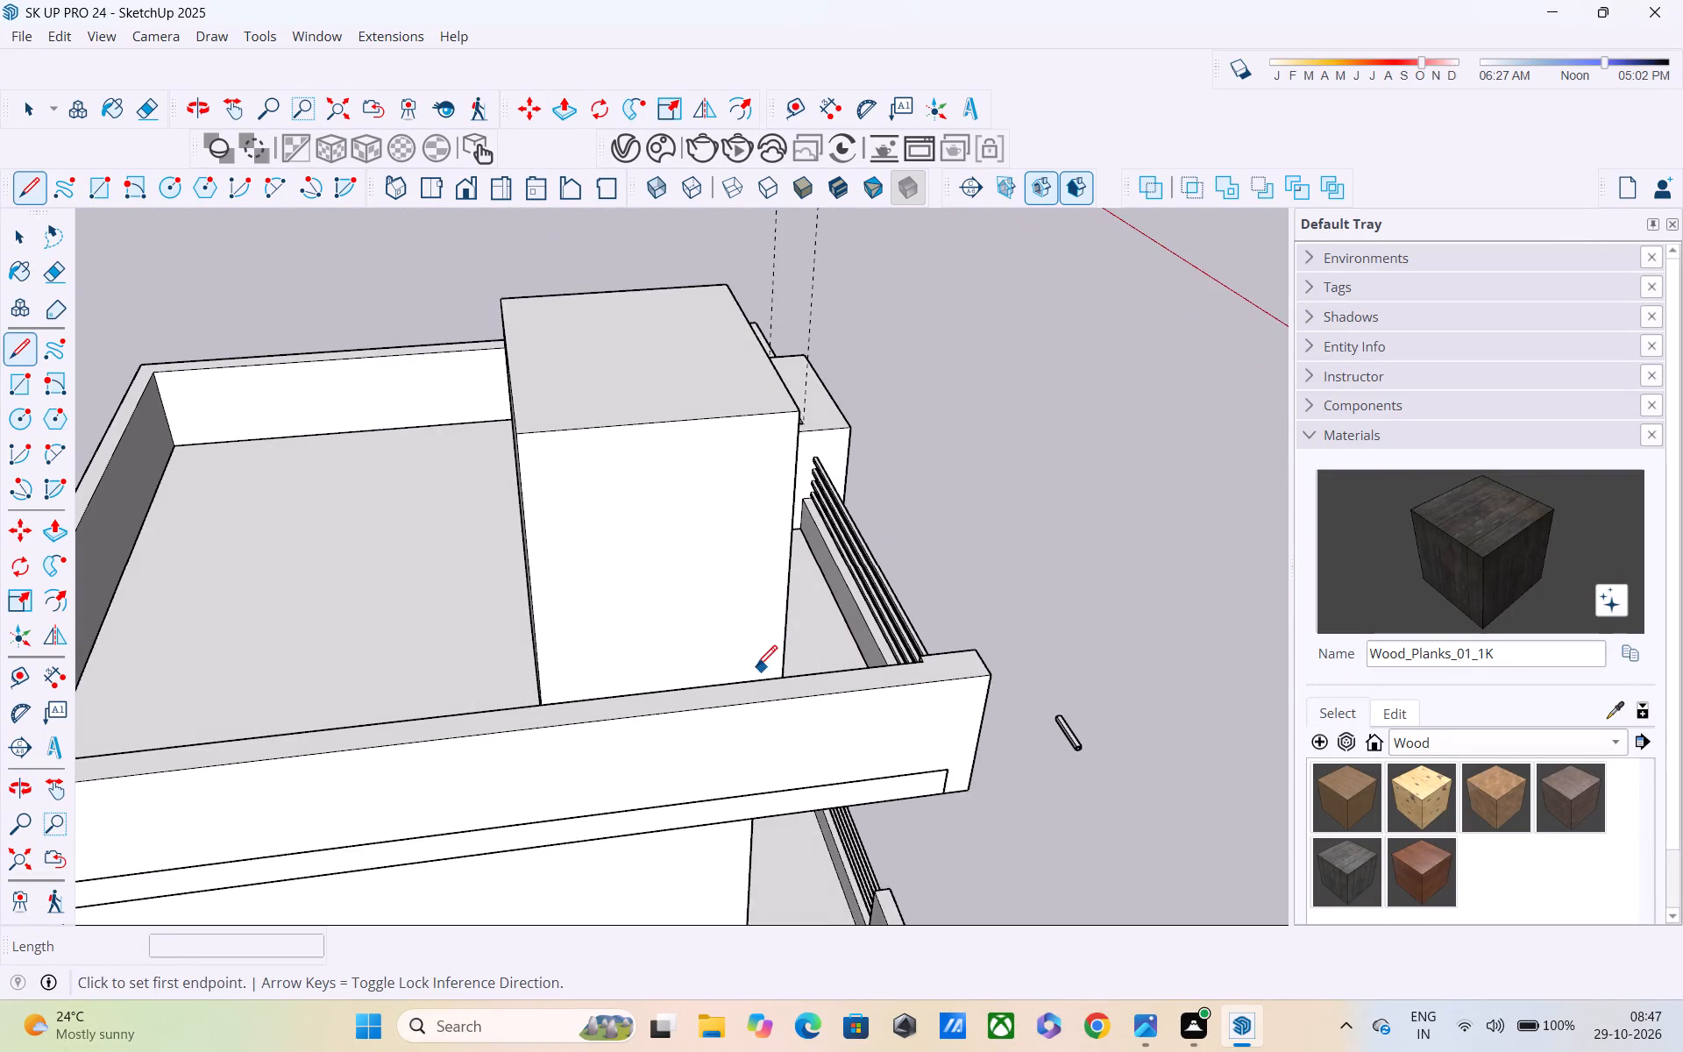
scroll(754, 665, up, 3)
click(688, 696)
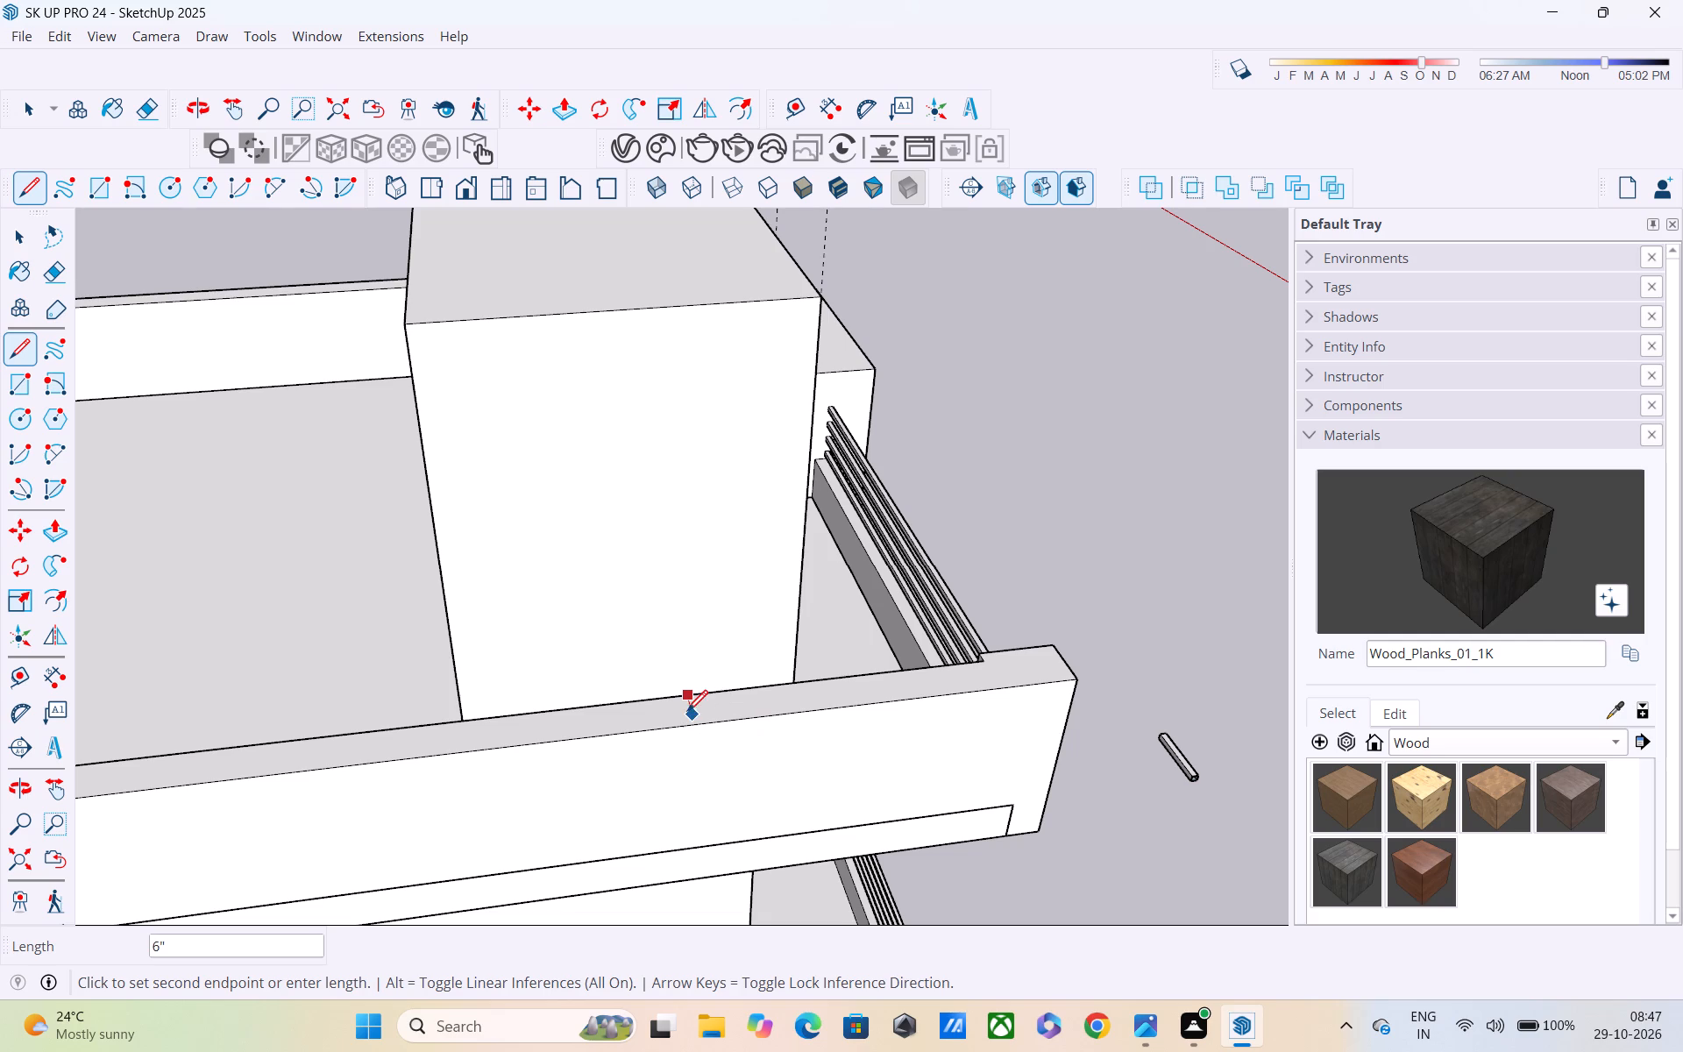
click(685, 733)
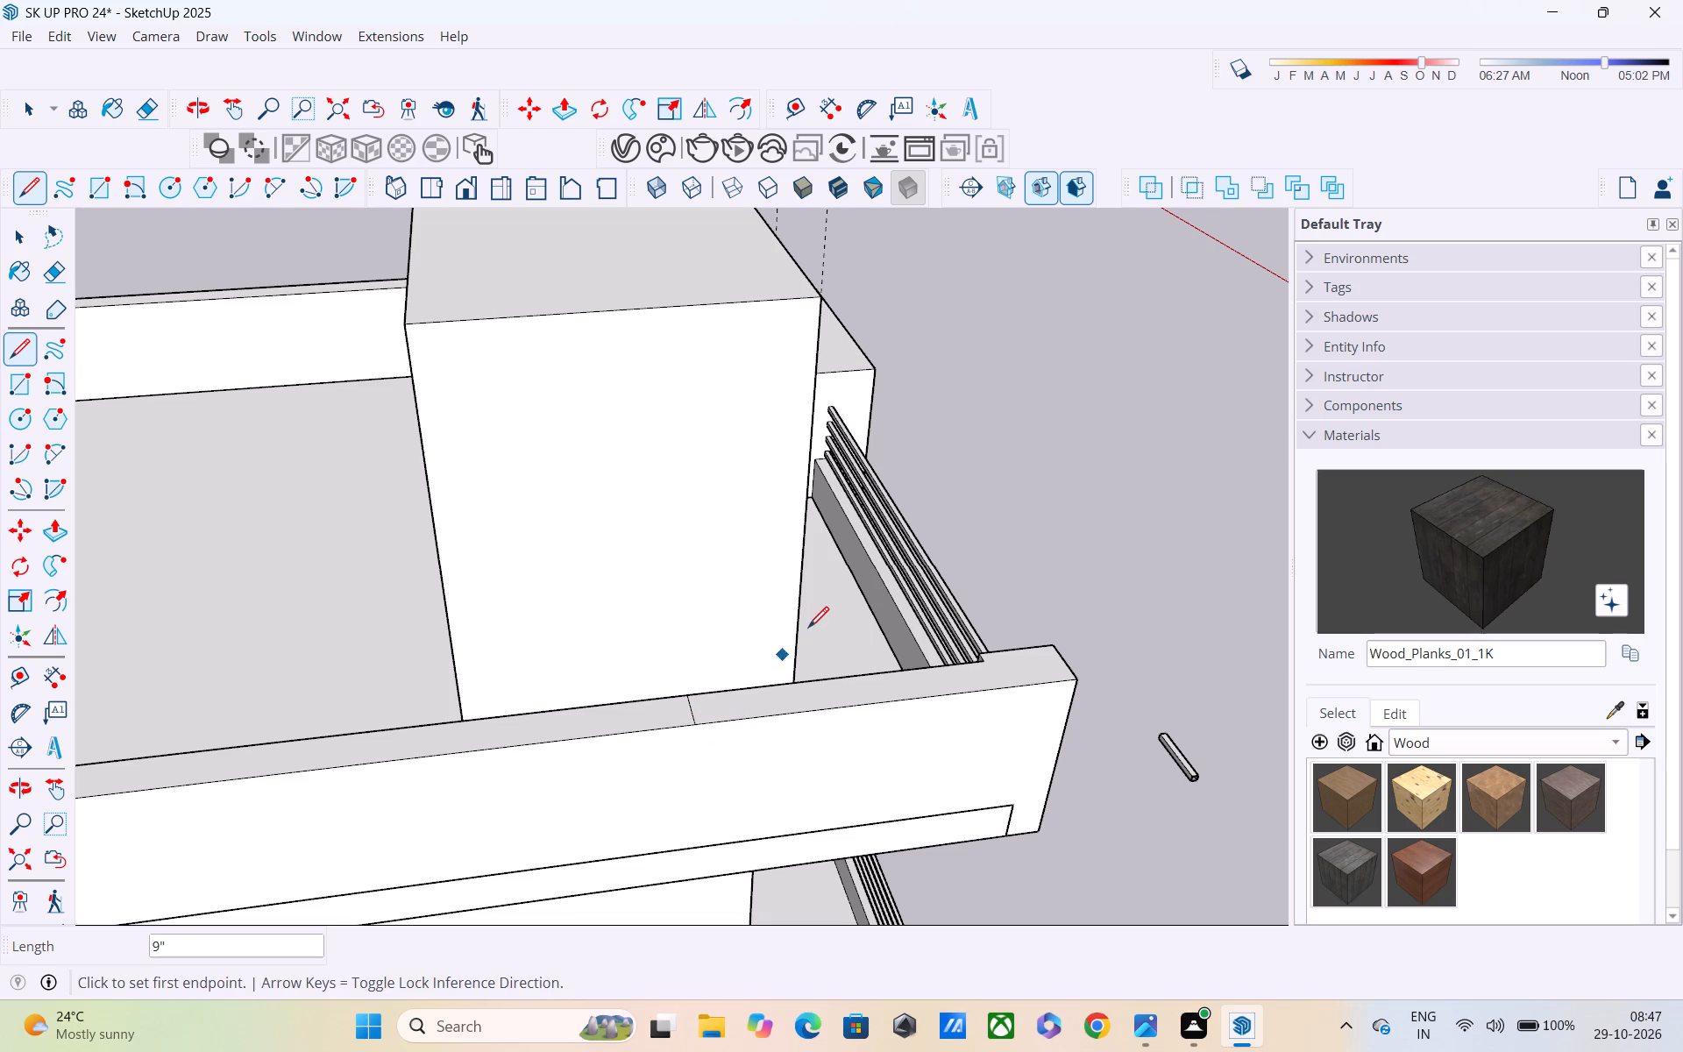
middle_drag(808, 629, 820, 689)
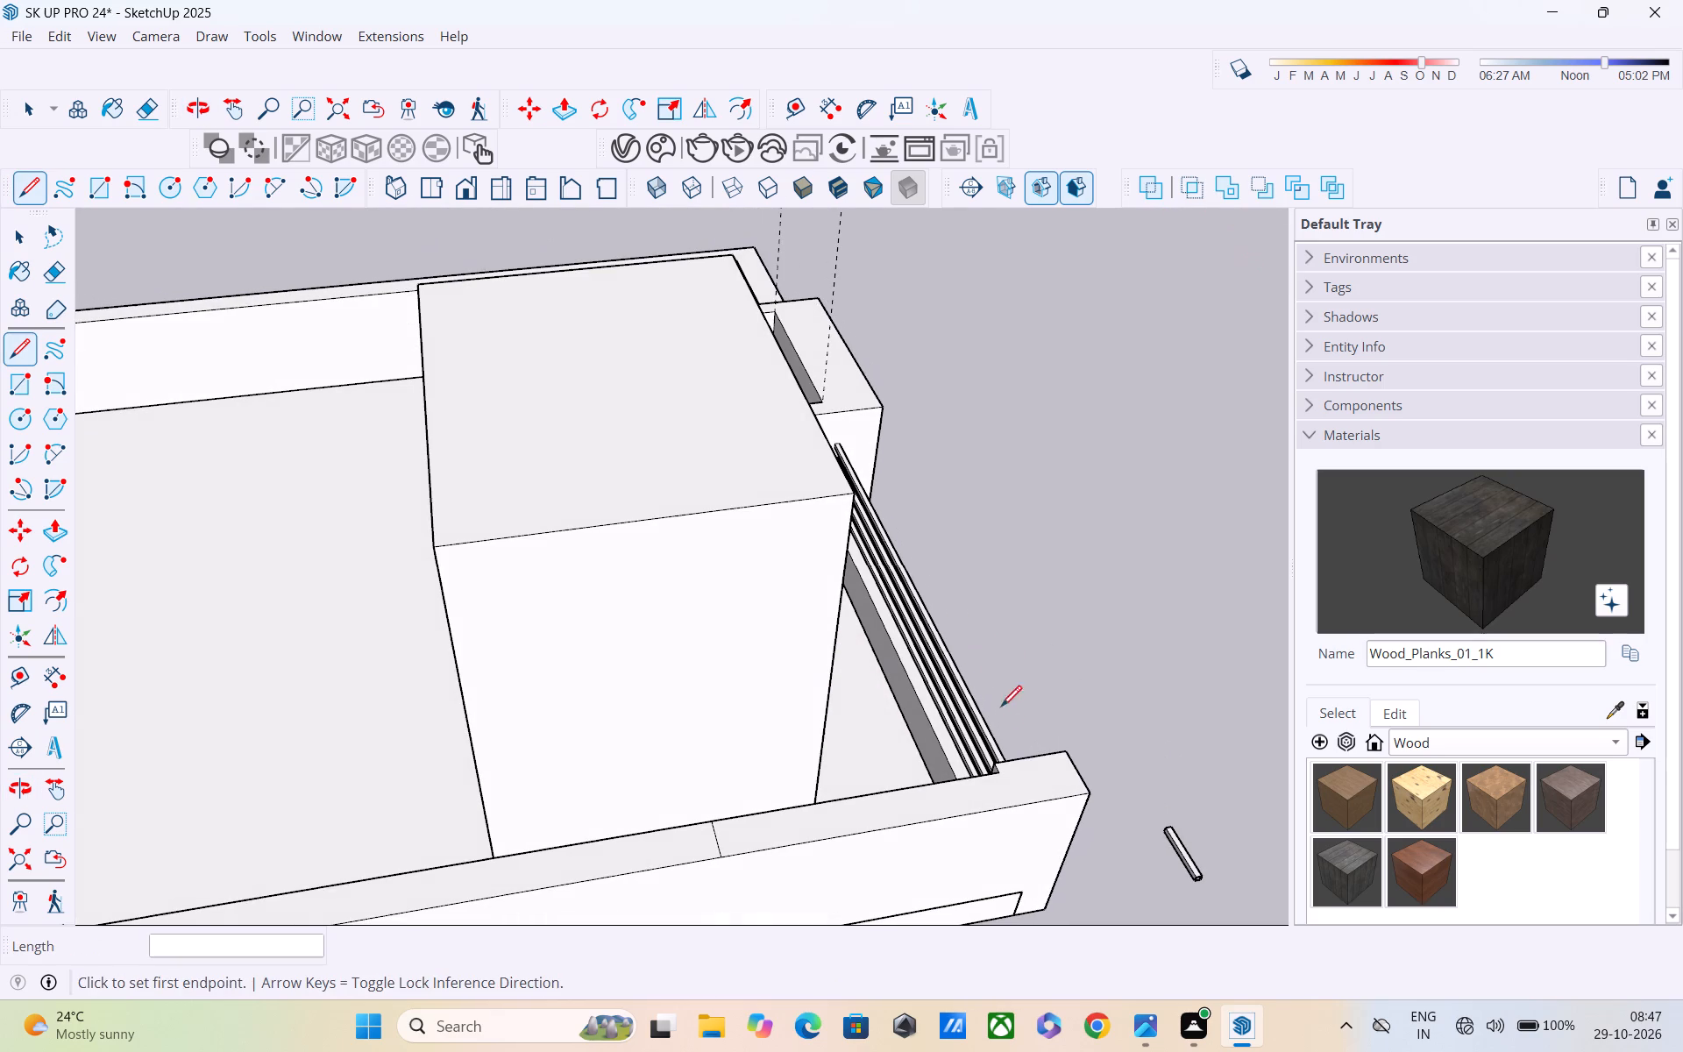
key(l)
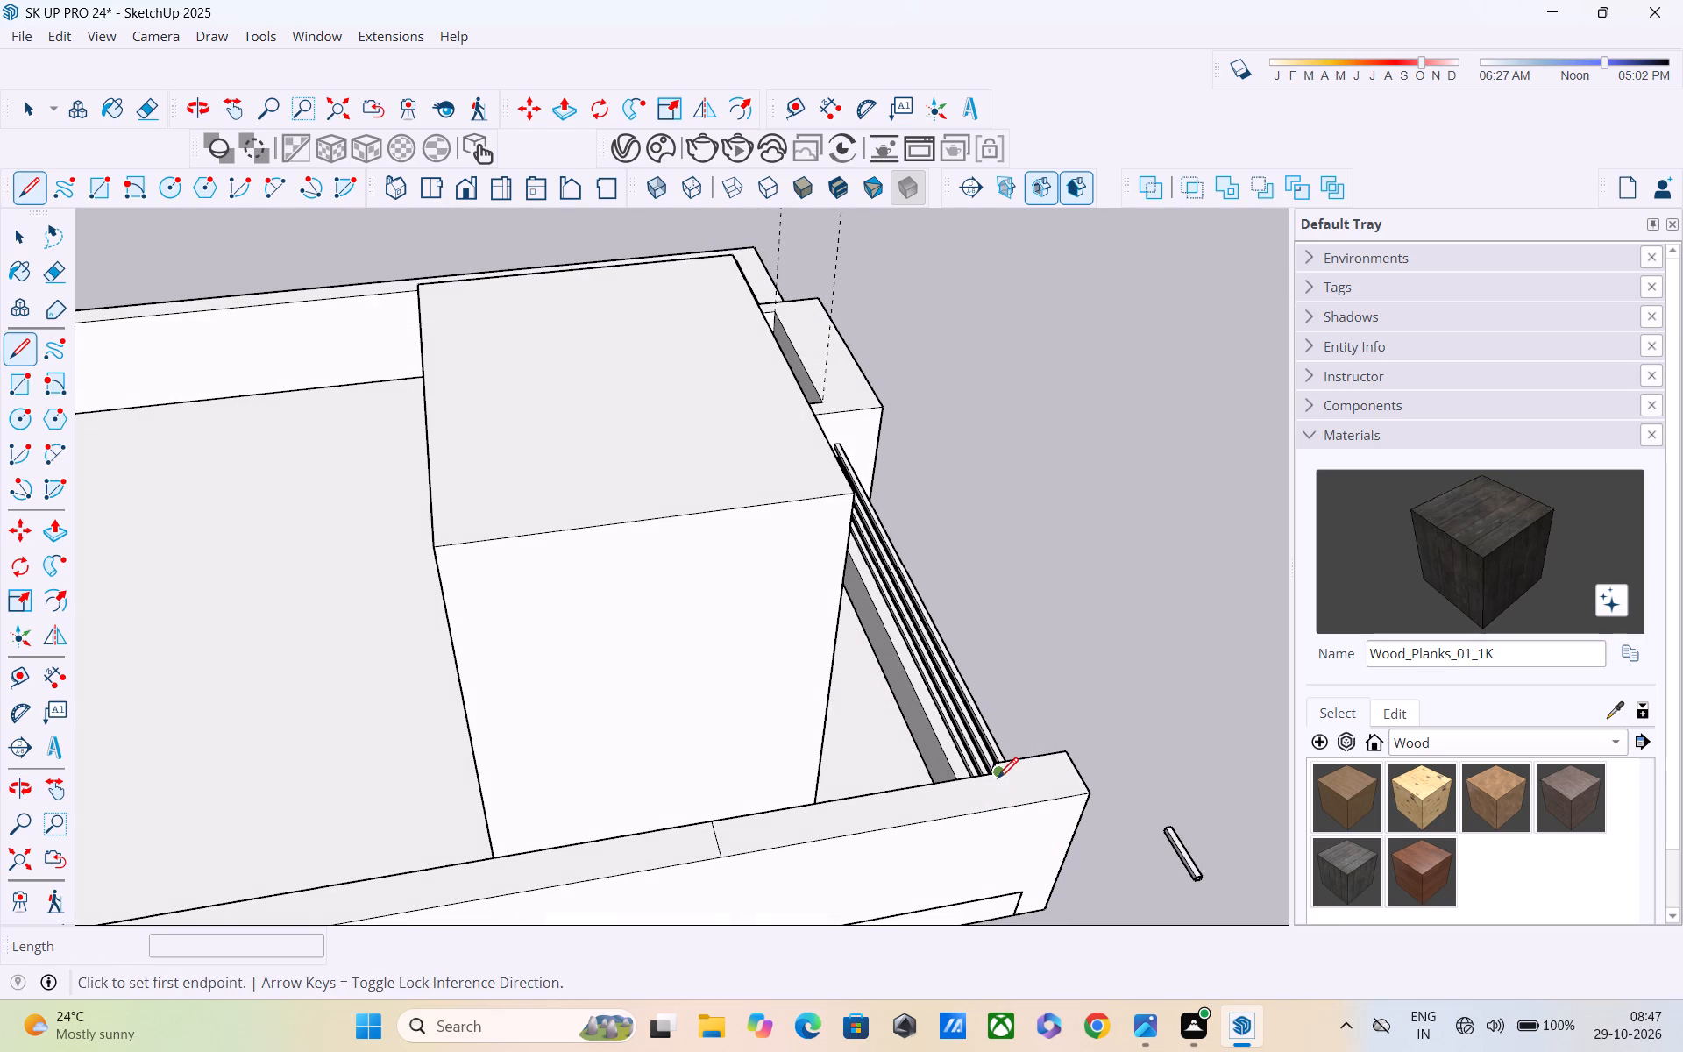
click(998, 780)
click(1005, 814)
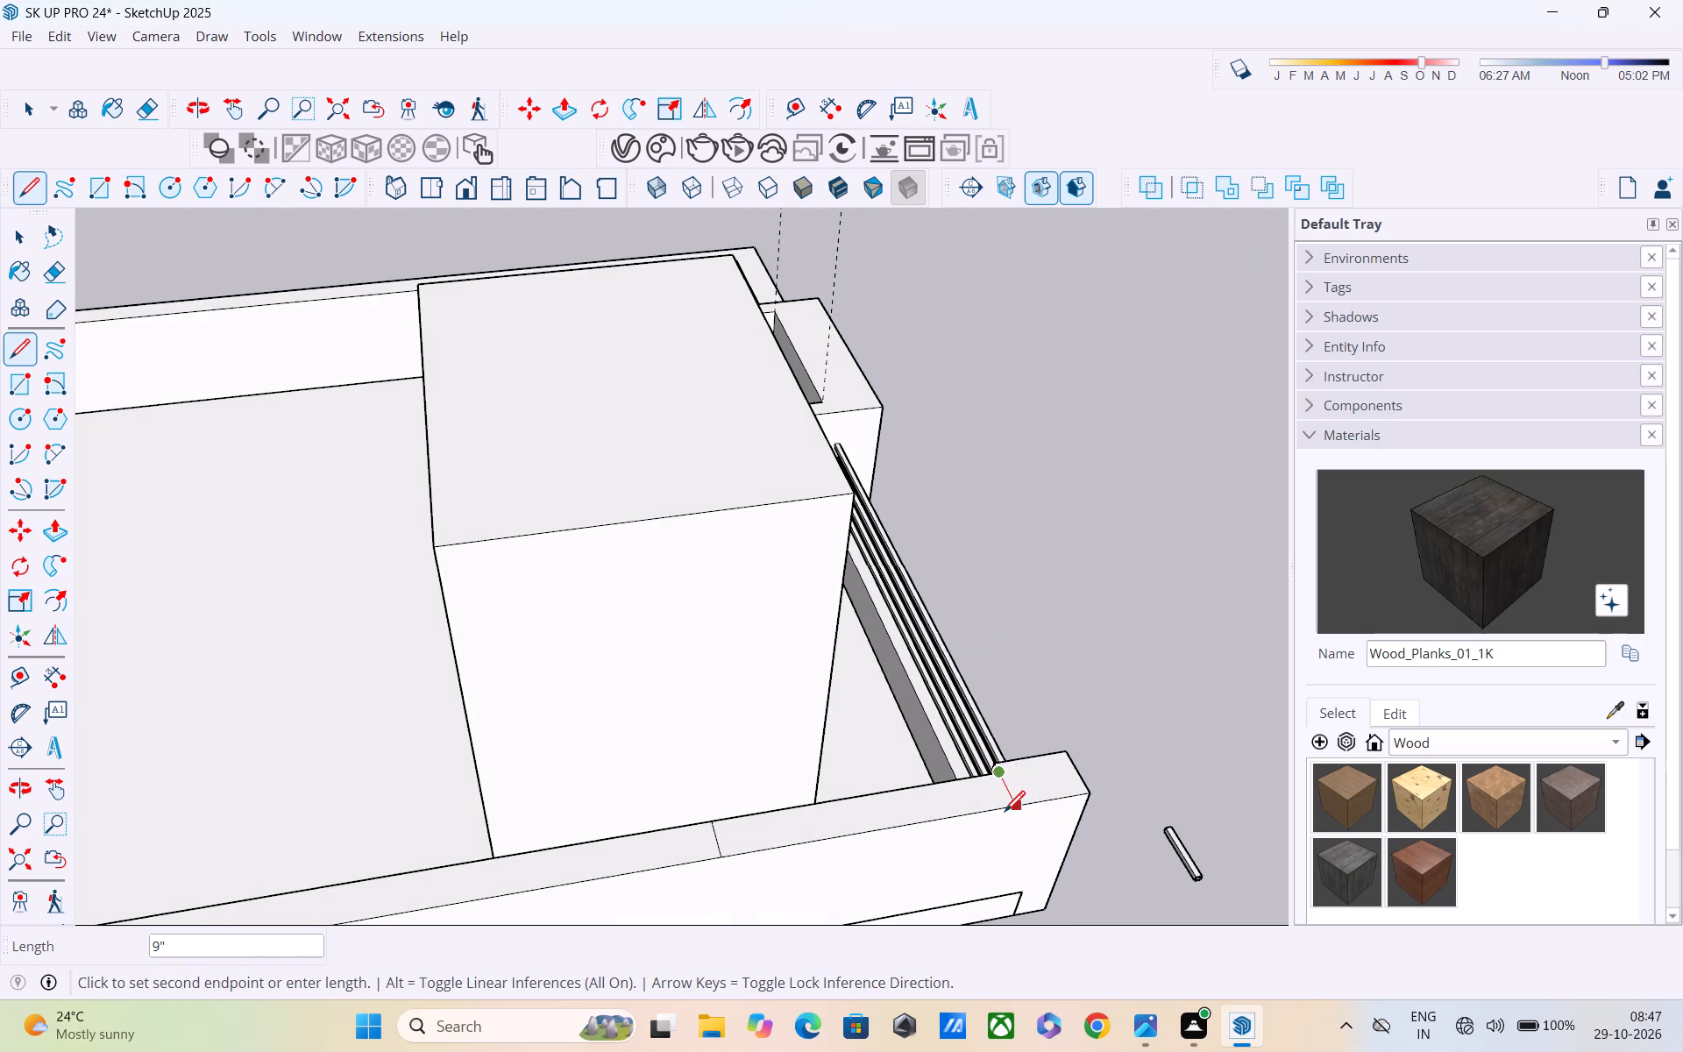
Push/Pull the parapet top between the two lines down about 1' 10", level with the front parapet's top edge.
key(p)
click(910, 793)
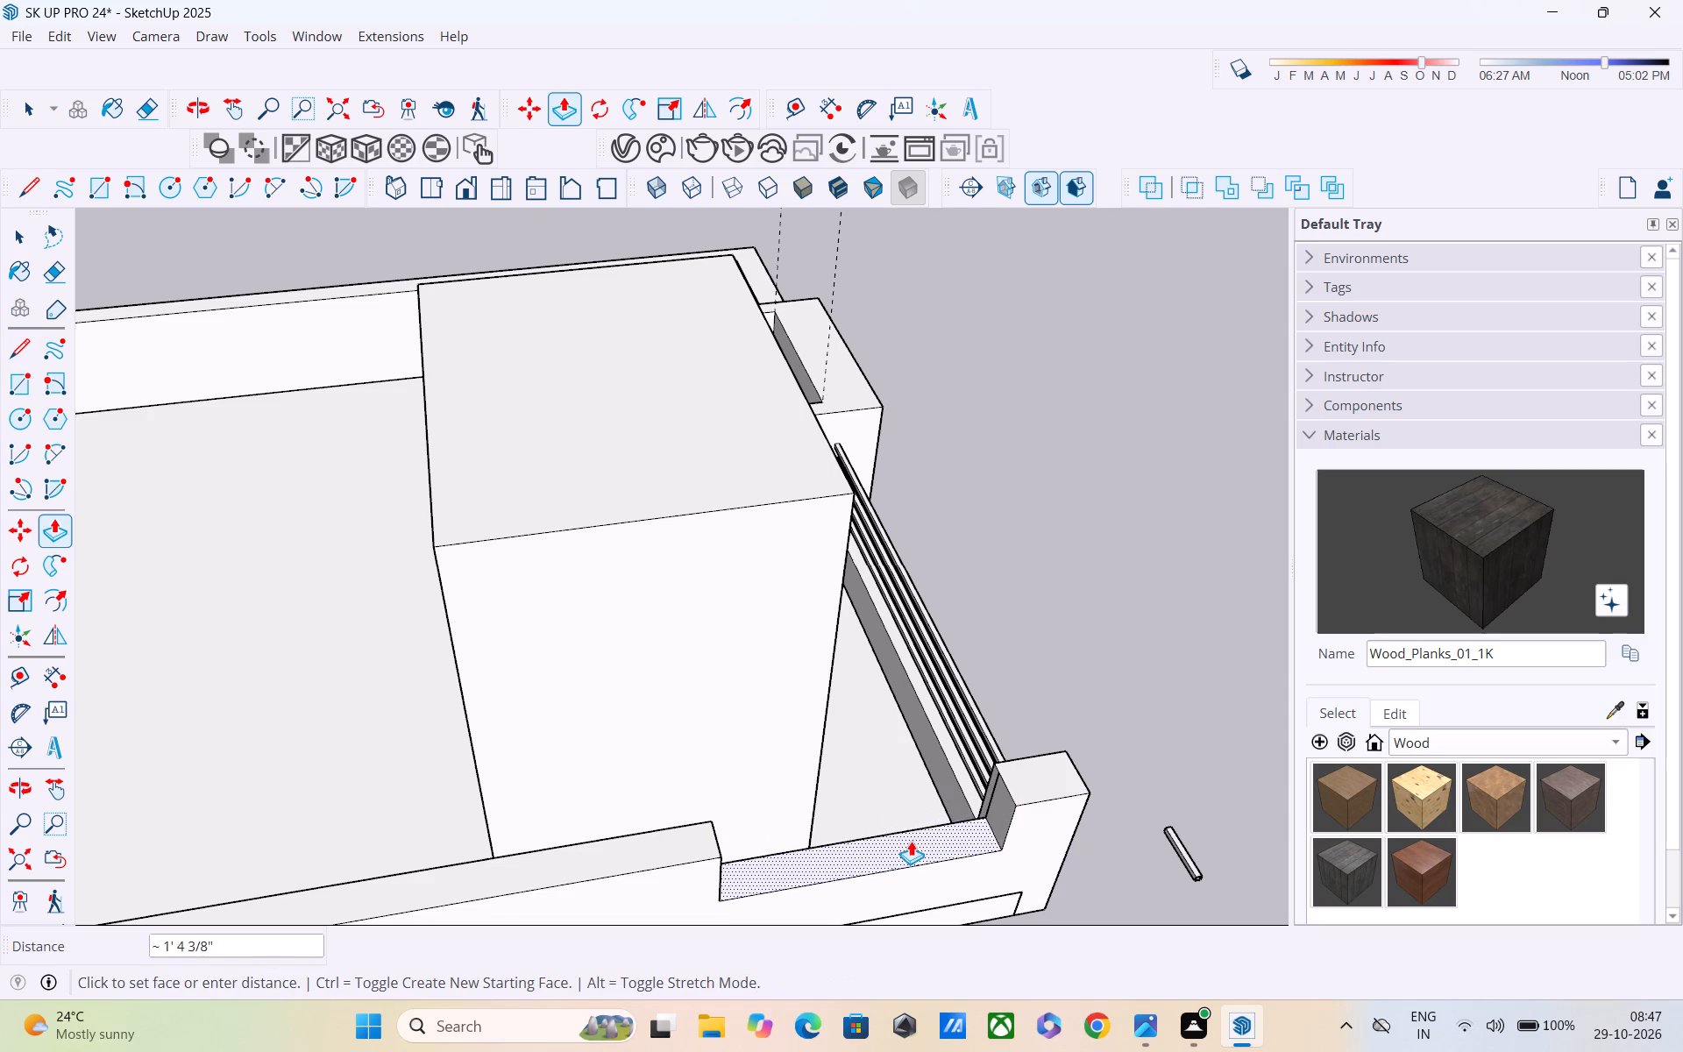
middle_drag(908, 841, 833, 593)
middle_drag(899, 491, 824, 507)
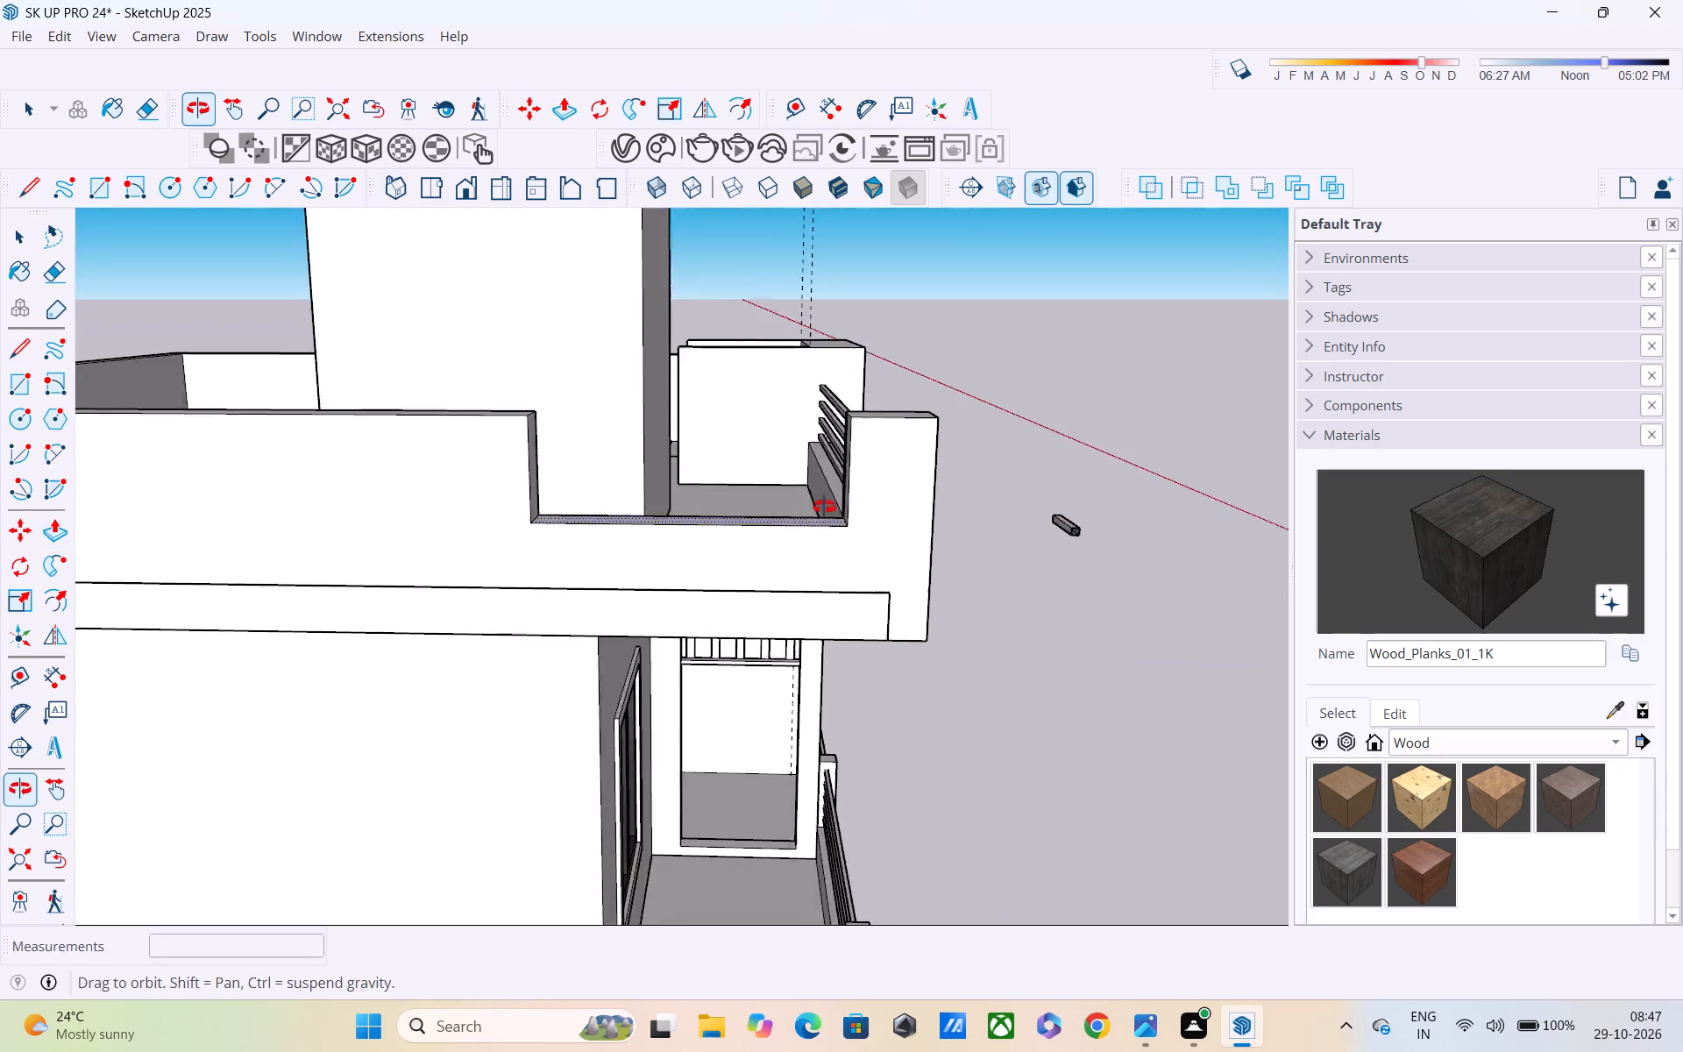
middle_drag(824, 507, 664, 491)
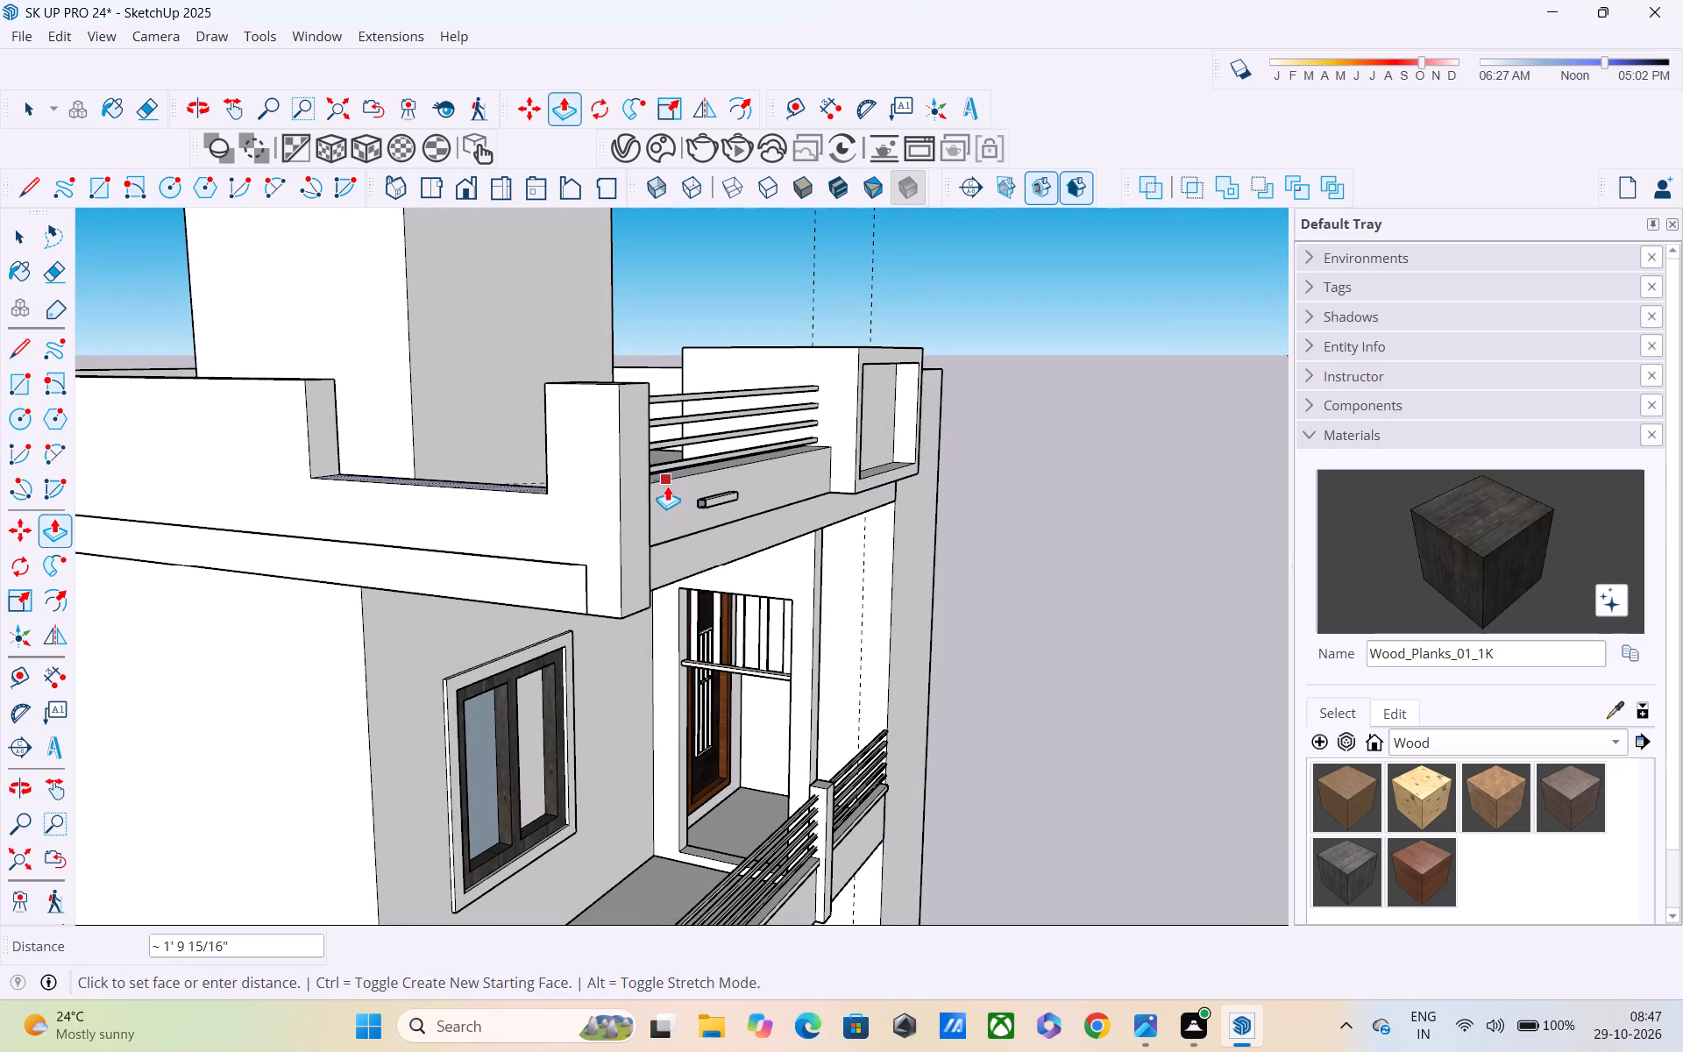
click(667, 486)
Rotate the loose small bar outside the corner strip 90 degrees horizontally about its lower end corner.
scroll(597, 527, down, 2)
shift+middle_drag(597, 530, 844, 558)
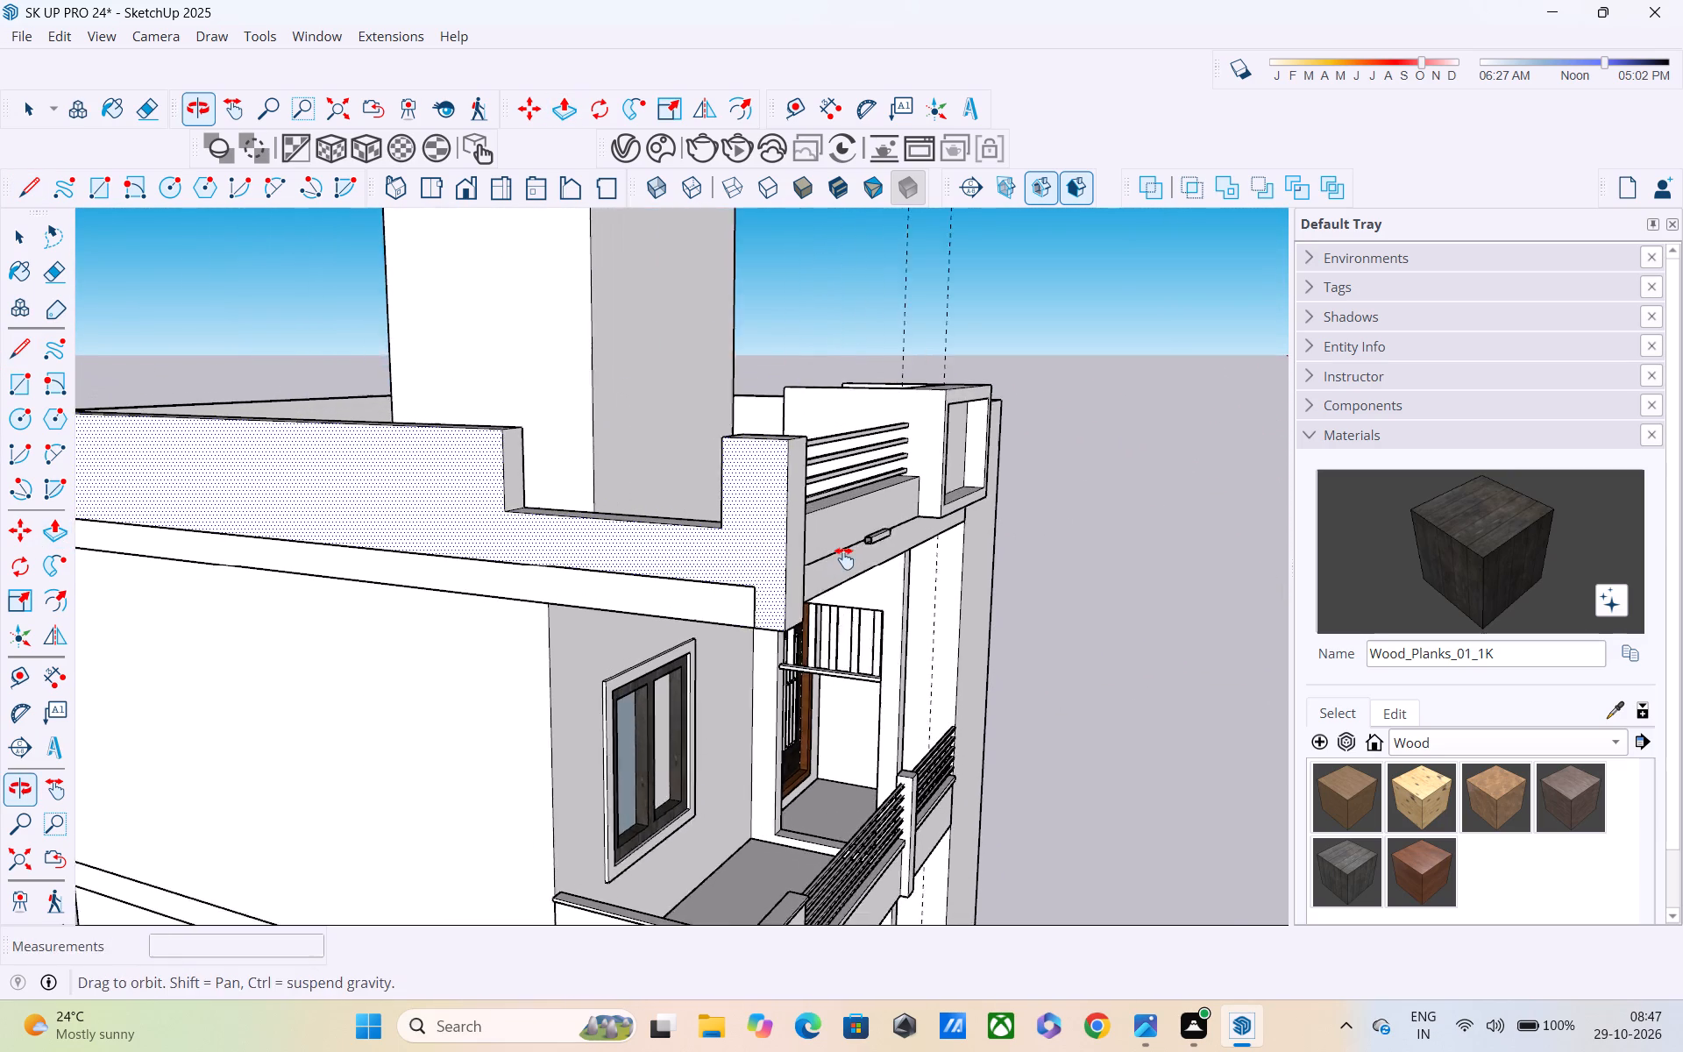
shift+middle_drag(844, 558, 848, 558)
key(space)
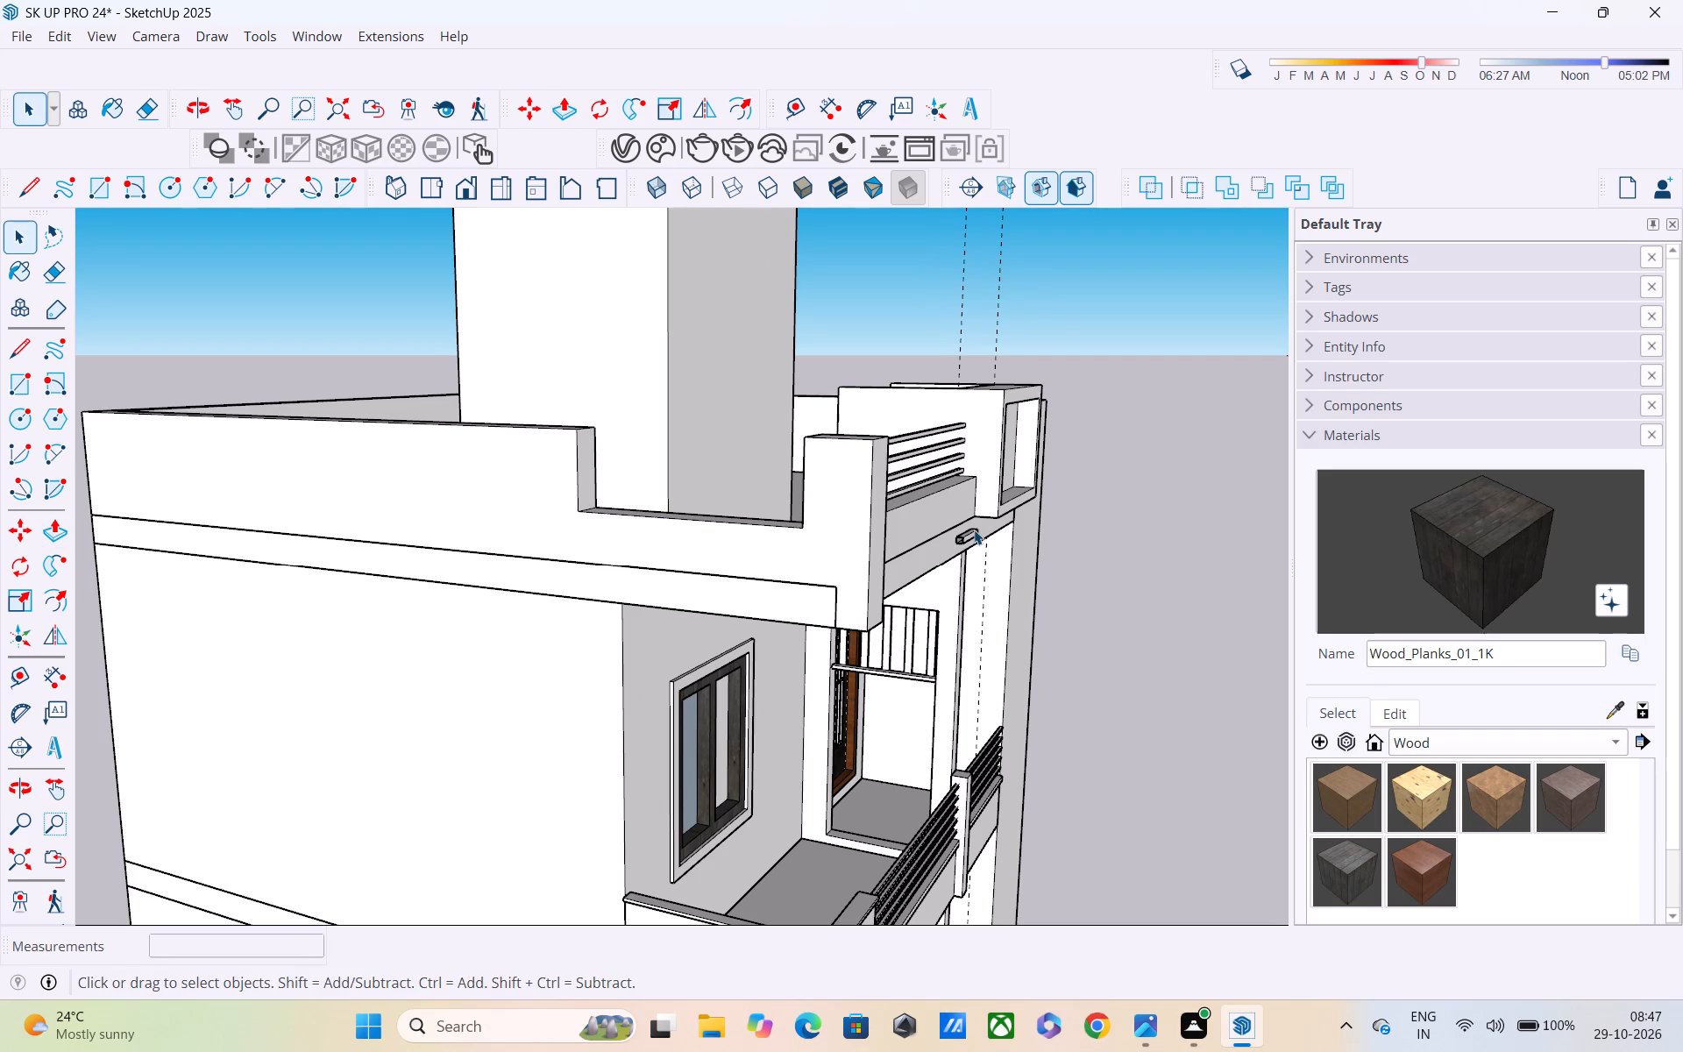
double_click(974, 529)
double_click(972, 537)
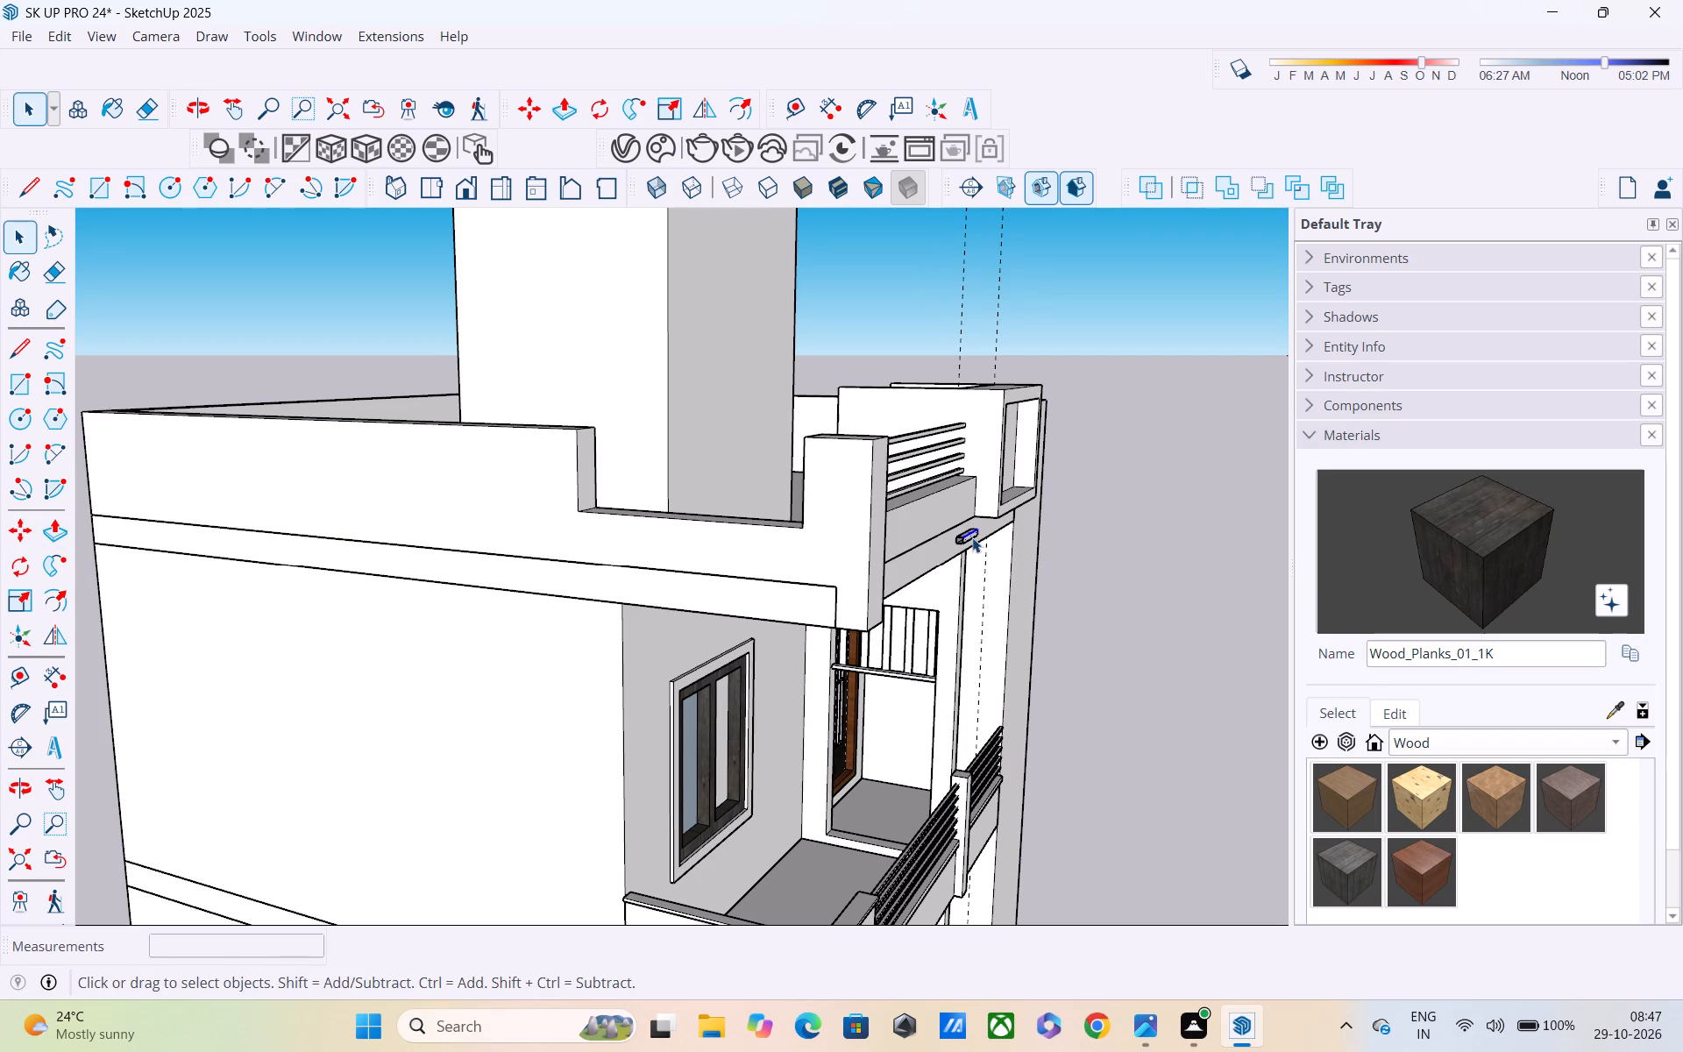
middle_drag(972, 537, 999, 450)
scroll(1010, 418, up, 7)
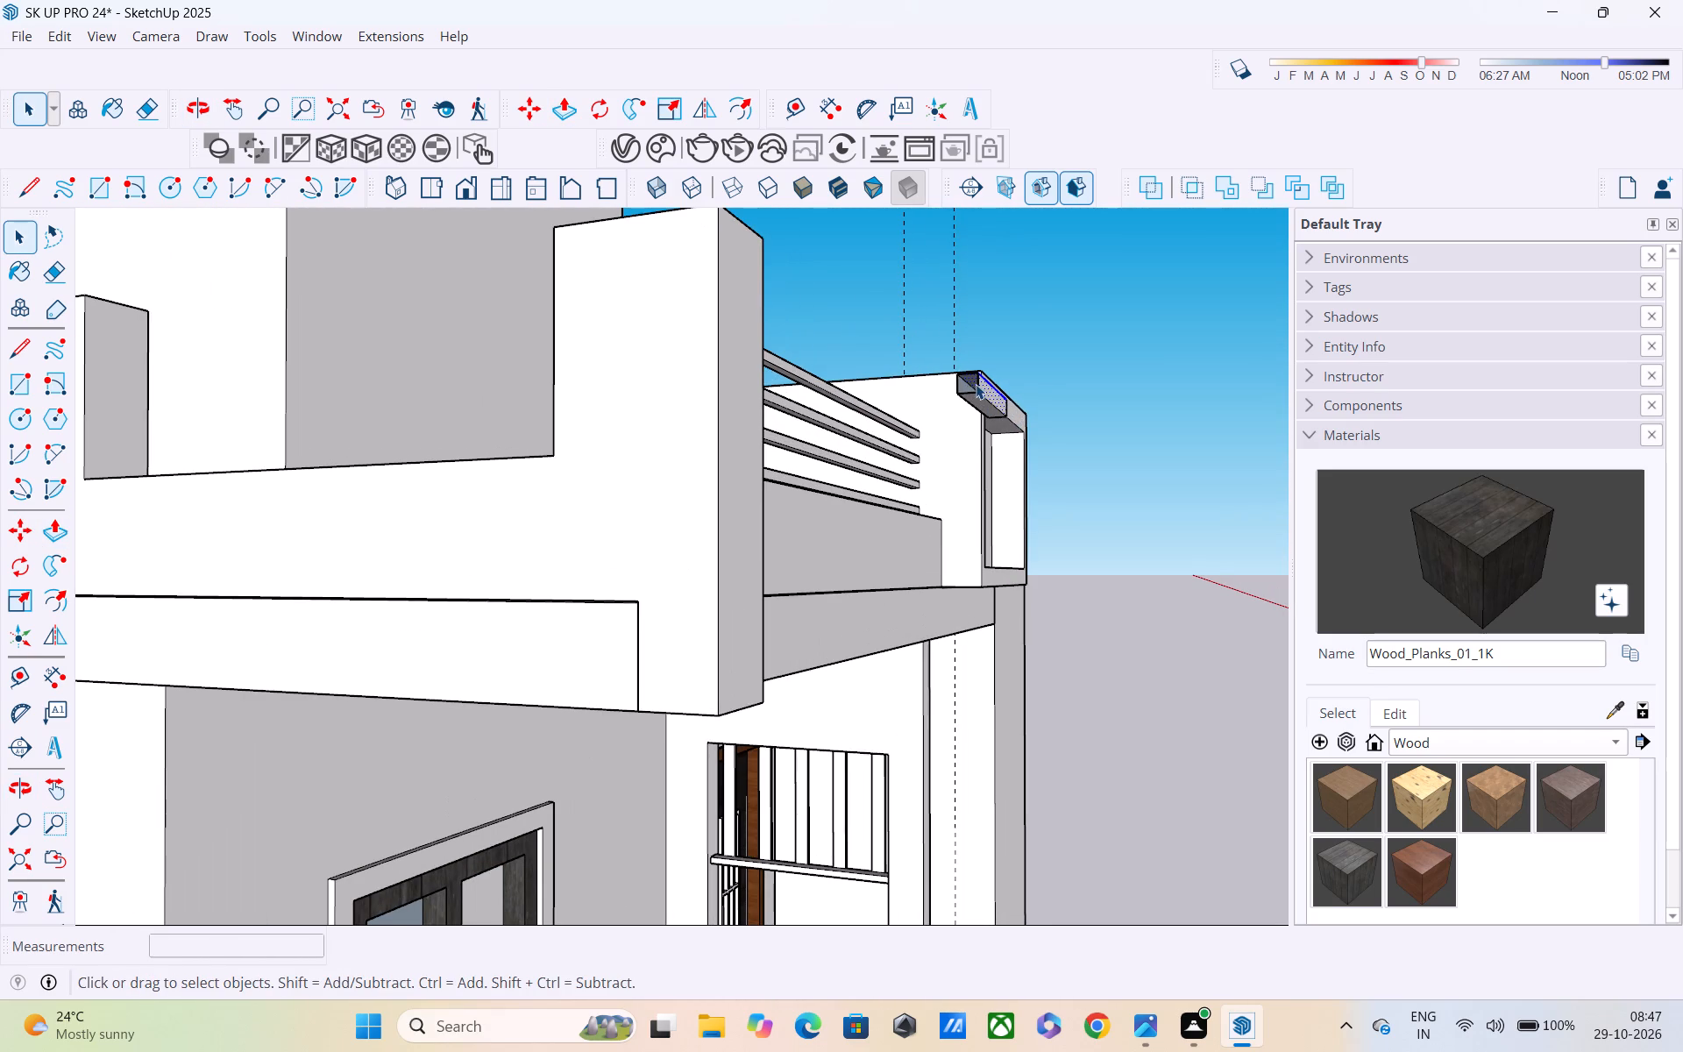
shift+triple_click(976, 398)
middle_drag(974, 392, 1195, 526)
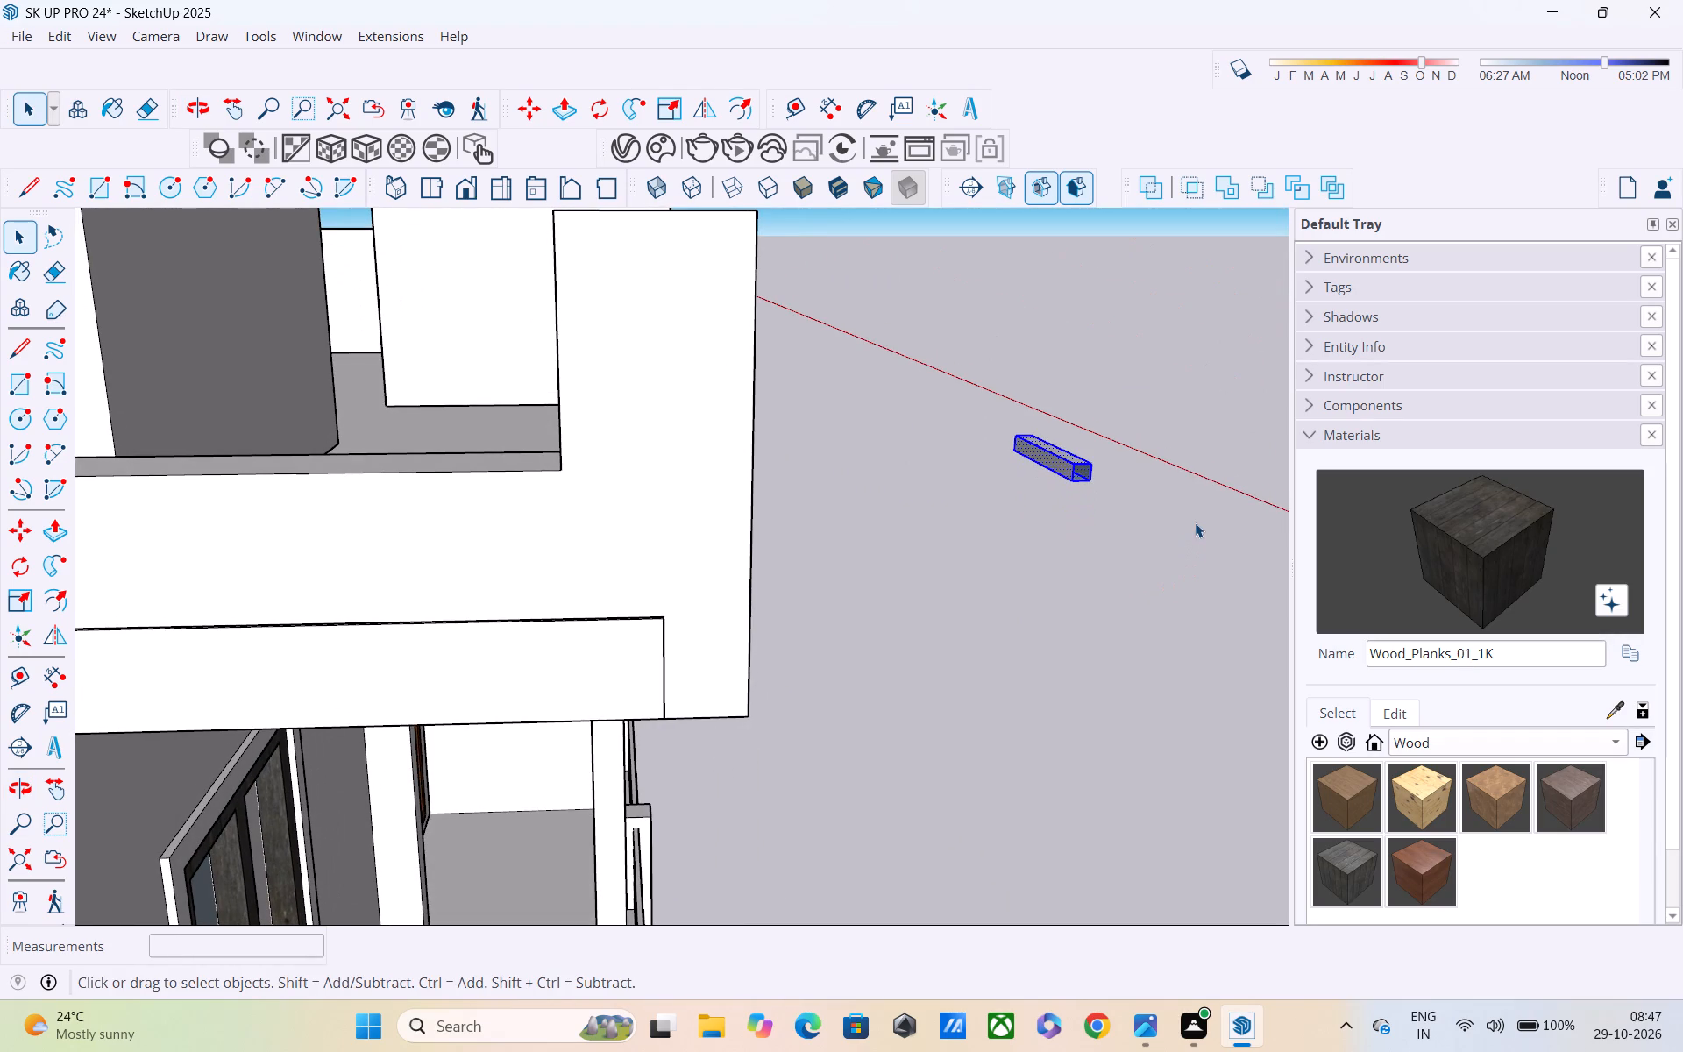
key(r)
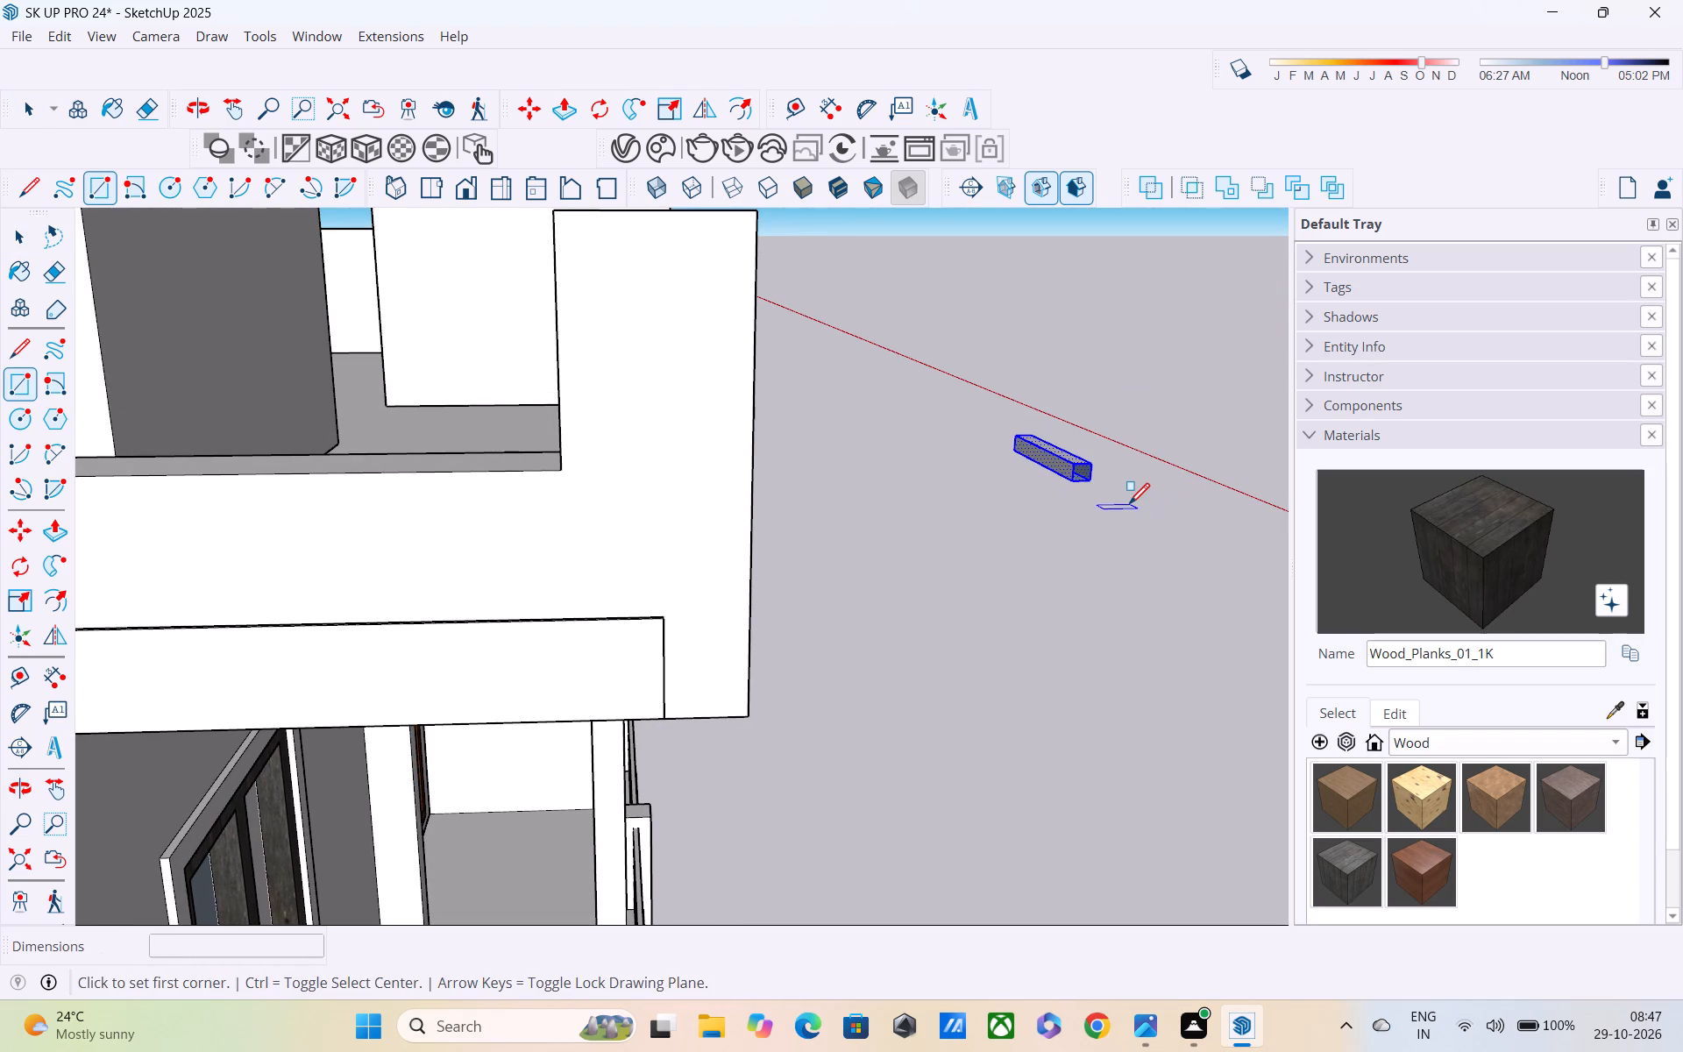
key(q)
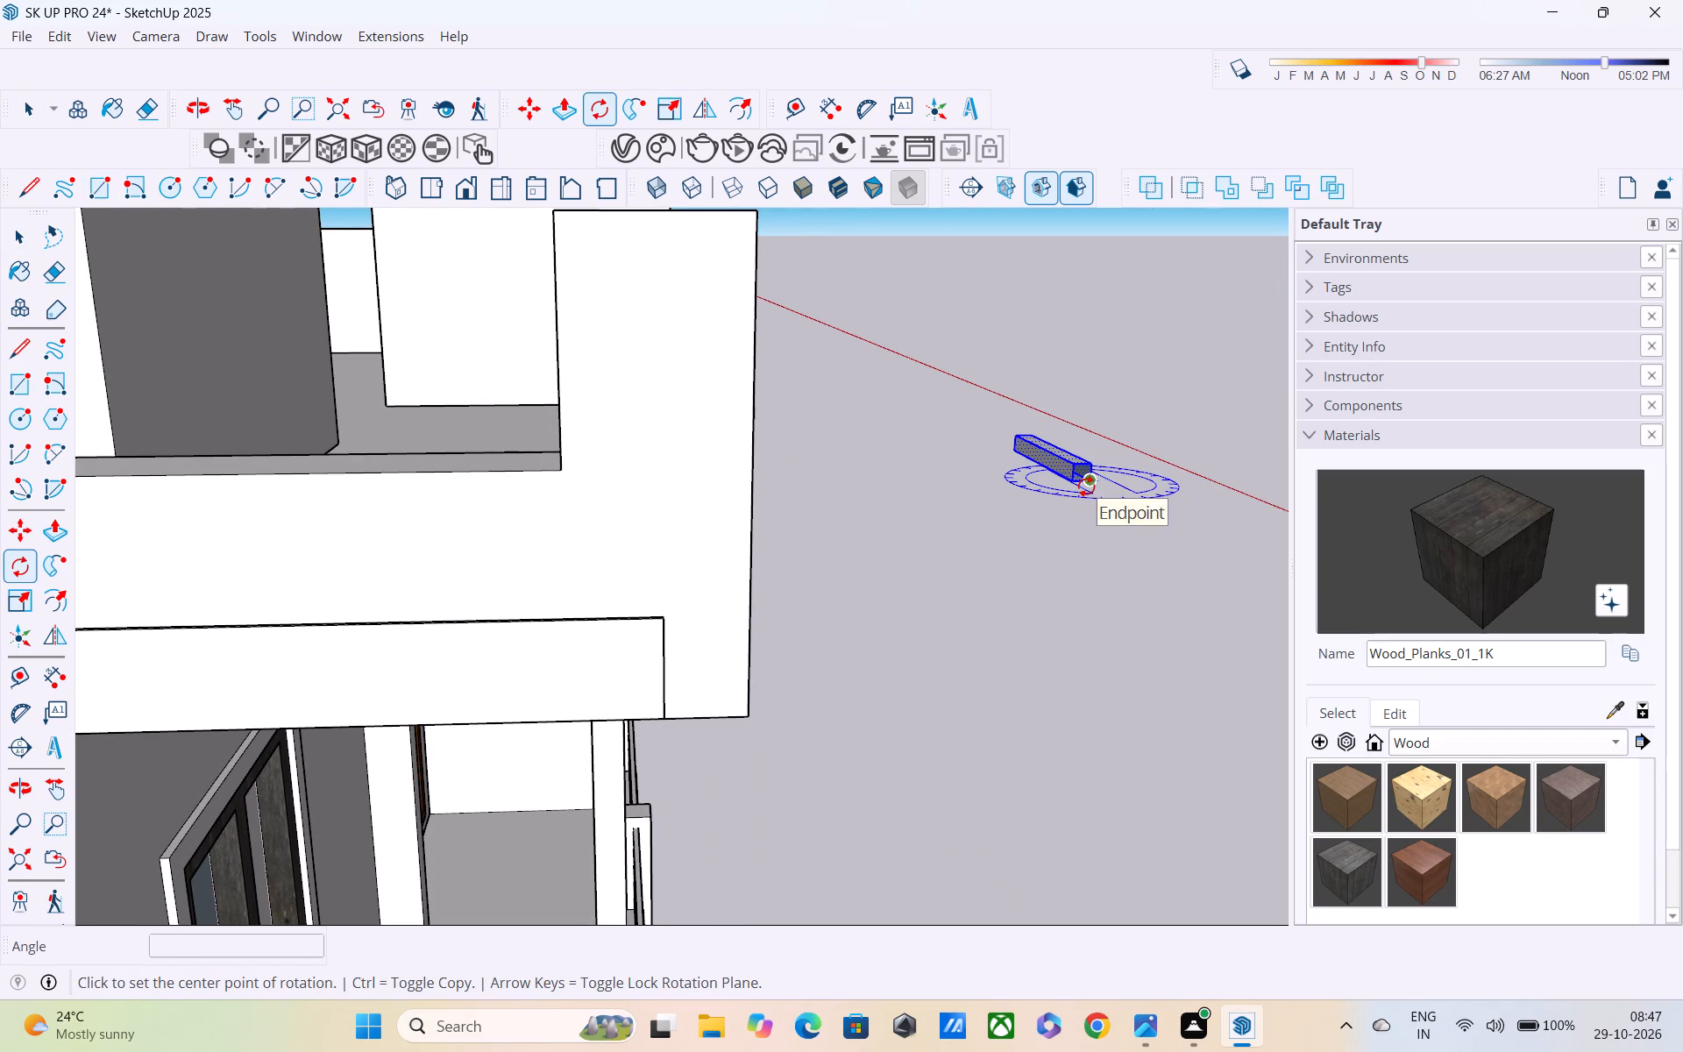
click(1085, 486)
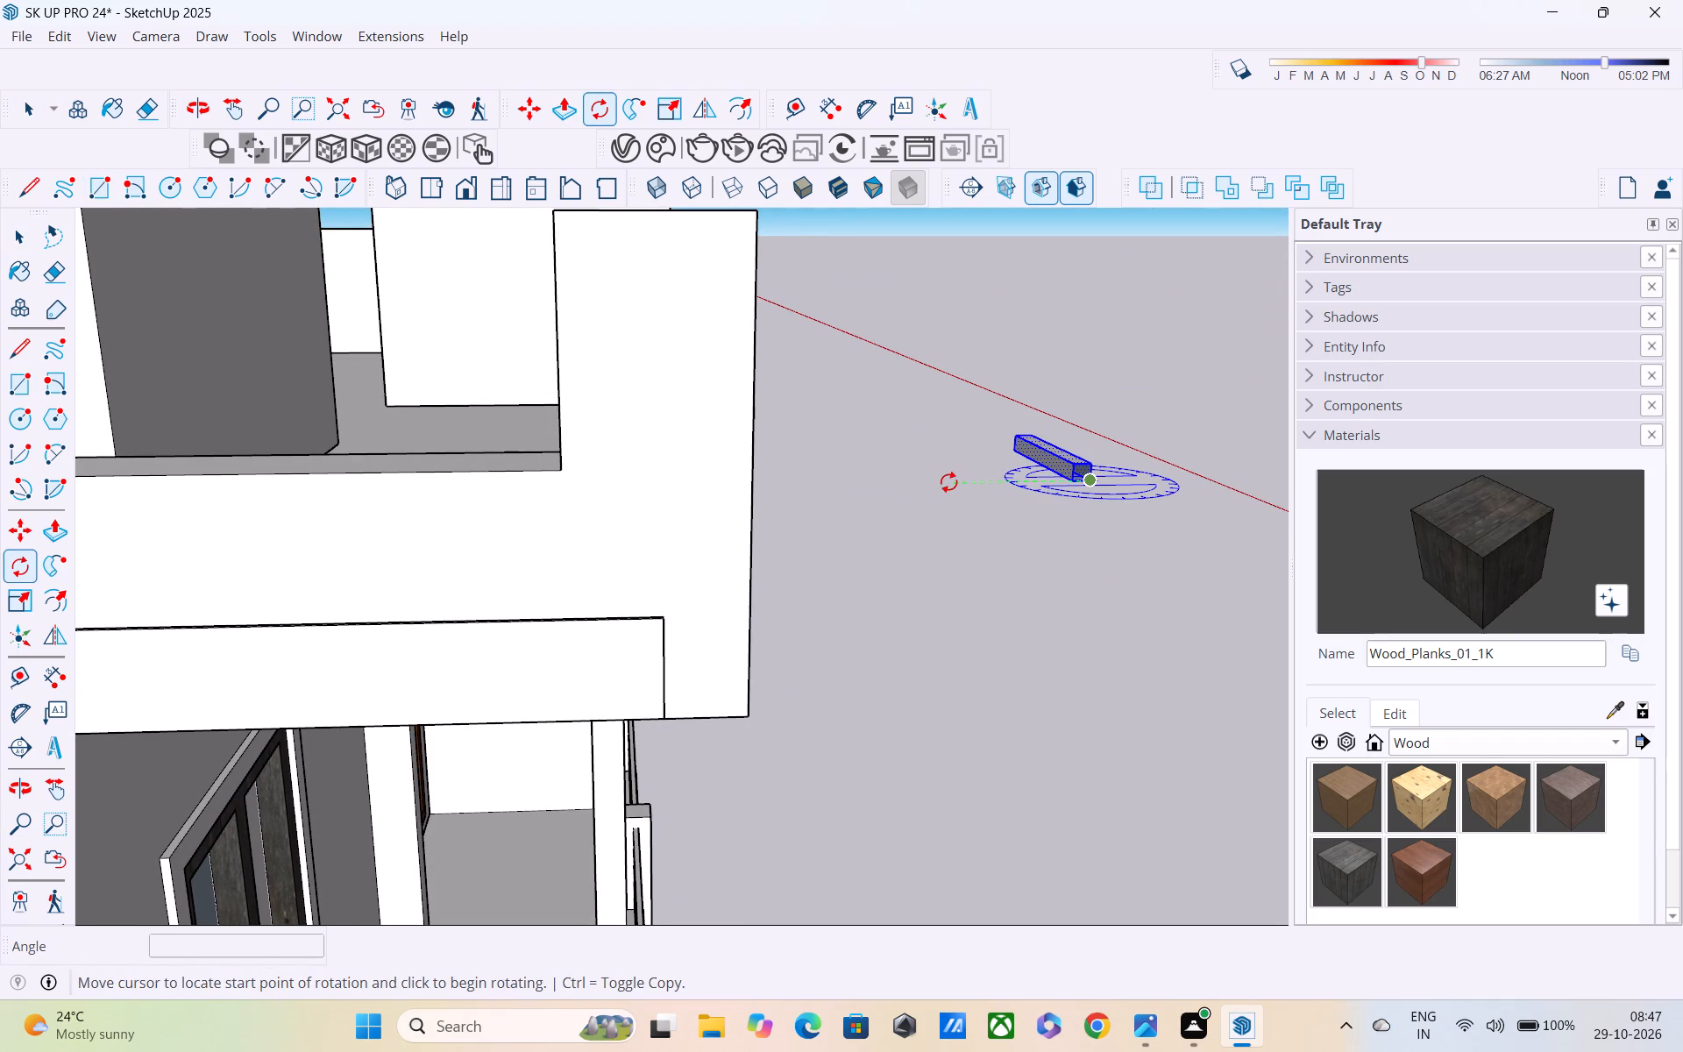
click(948, 483)
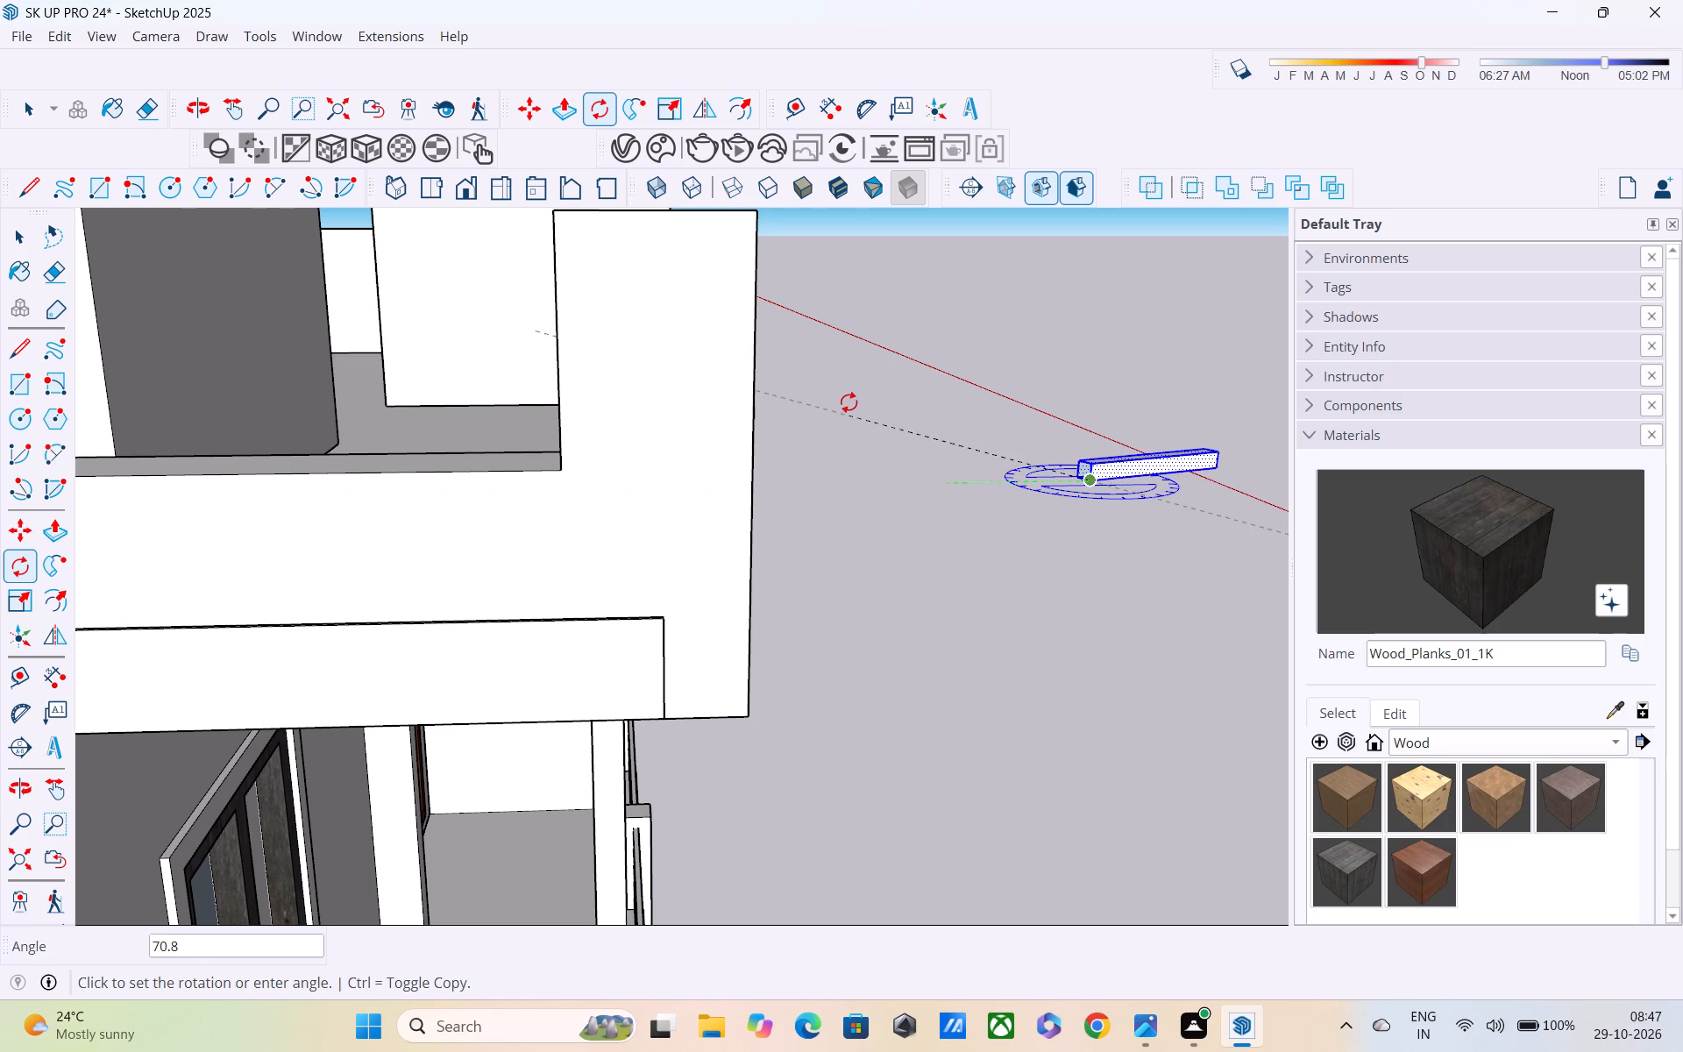
text(90)
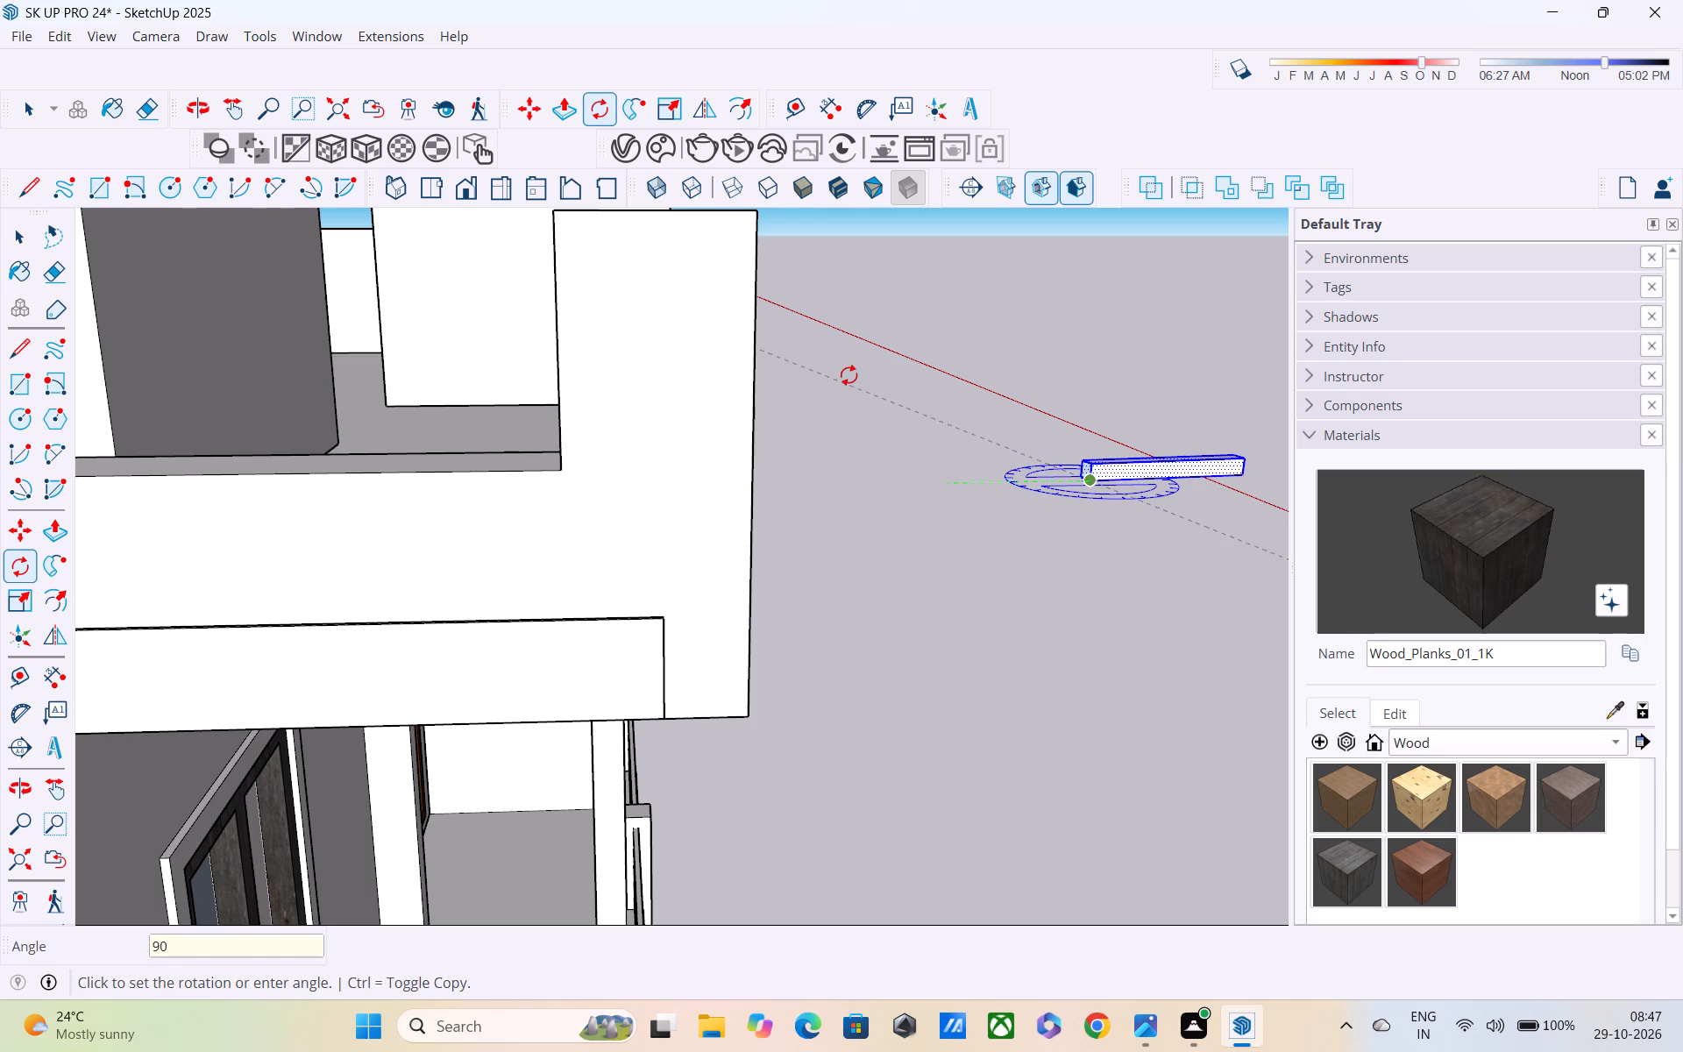
key(Return)
scroll(848, 374, down, 5)
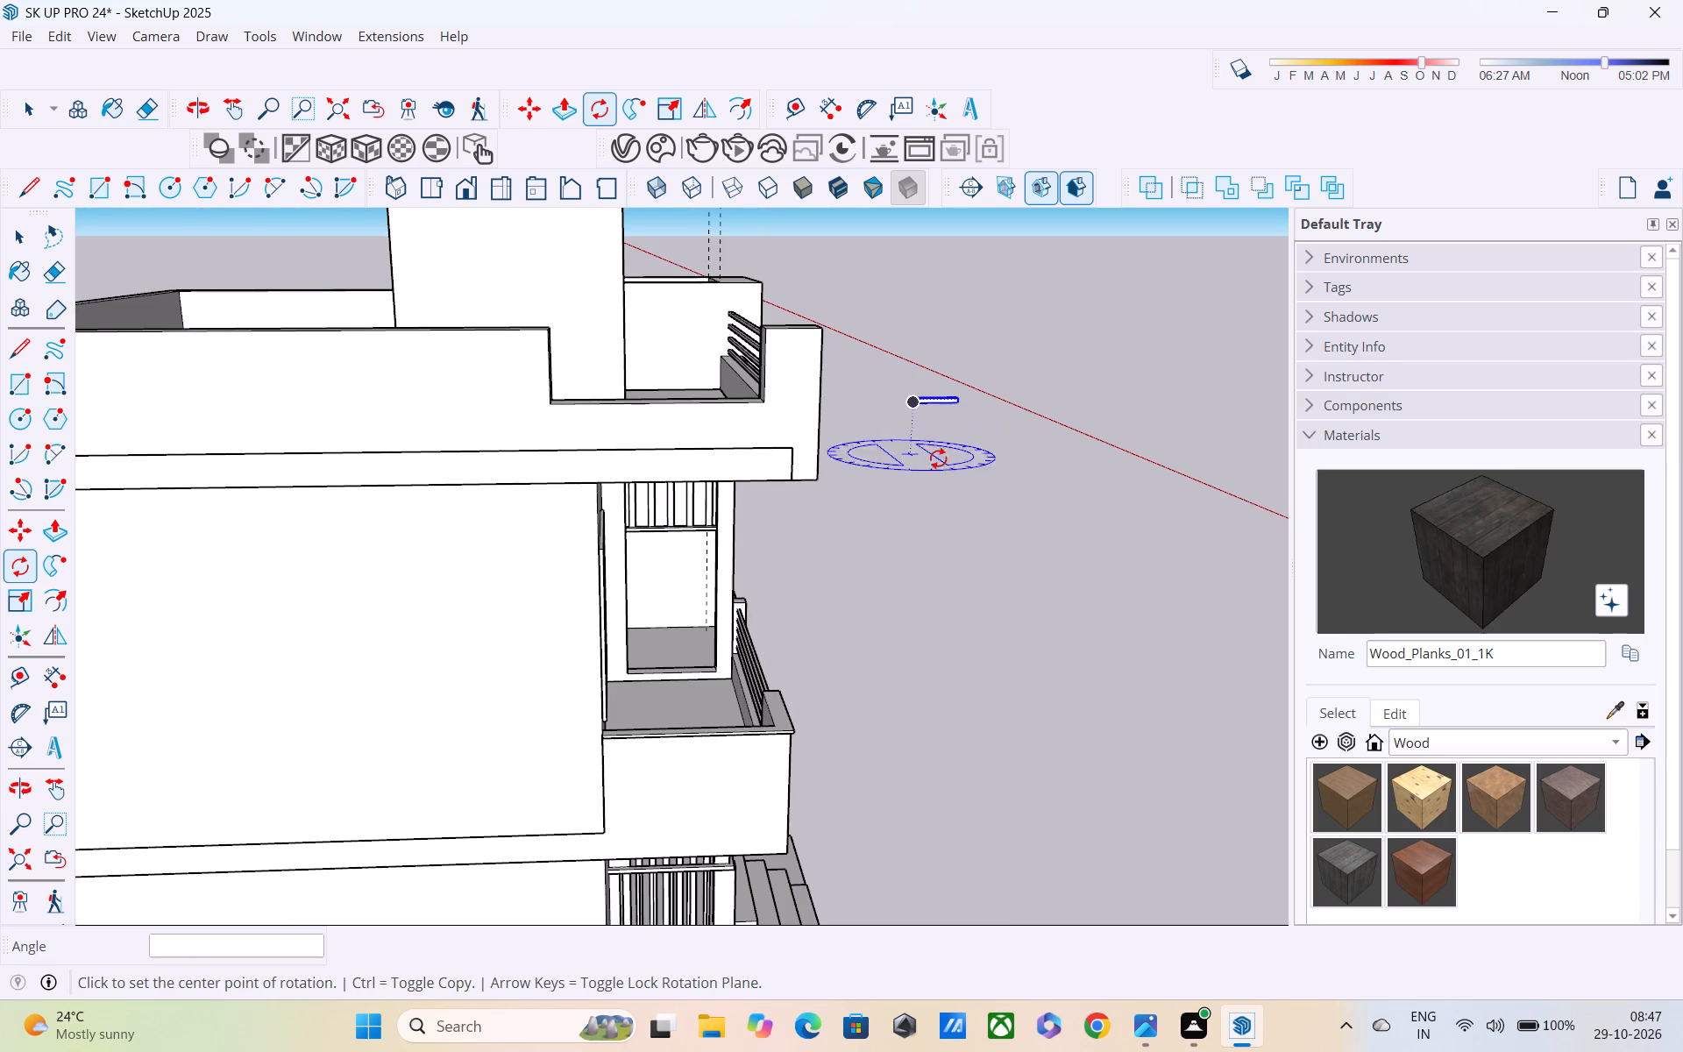
key(space)
Move the rotated loose bar by its lower end corner to a spot just outside the corner strip.
scroll(947, 341, up, 3)
key(m)
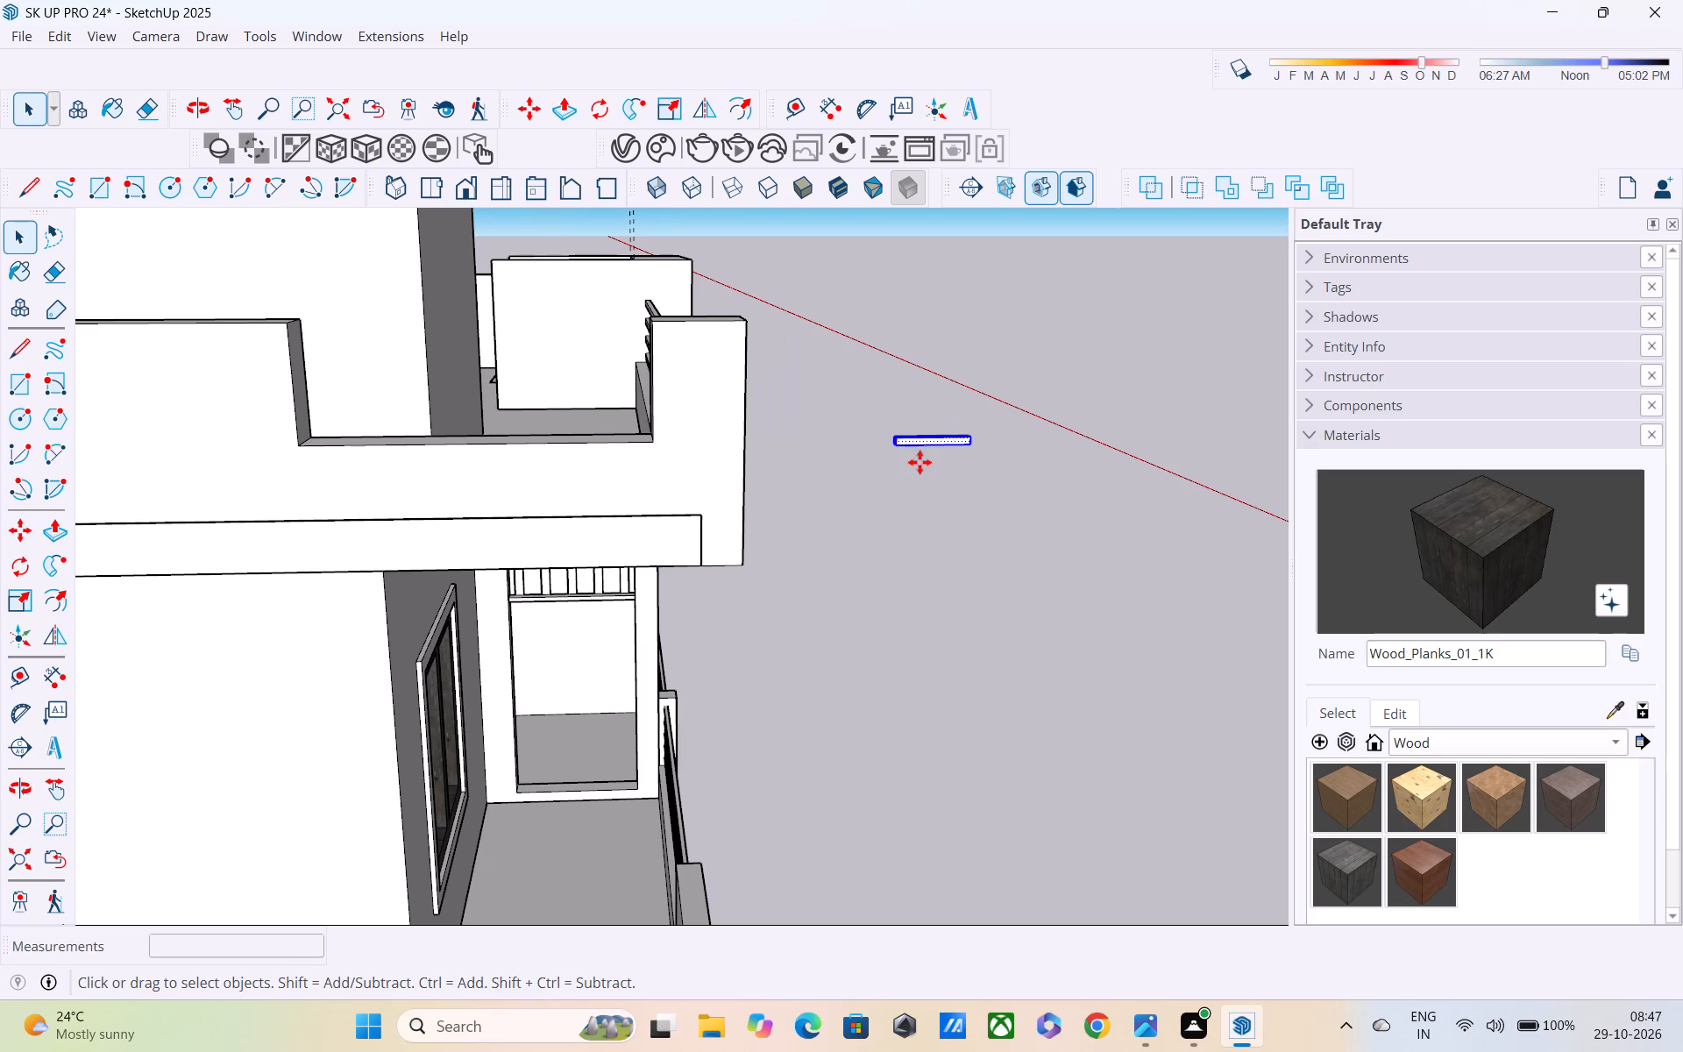
scroll(913, 455, up, 4)
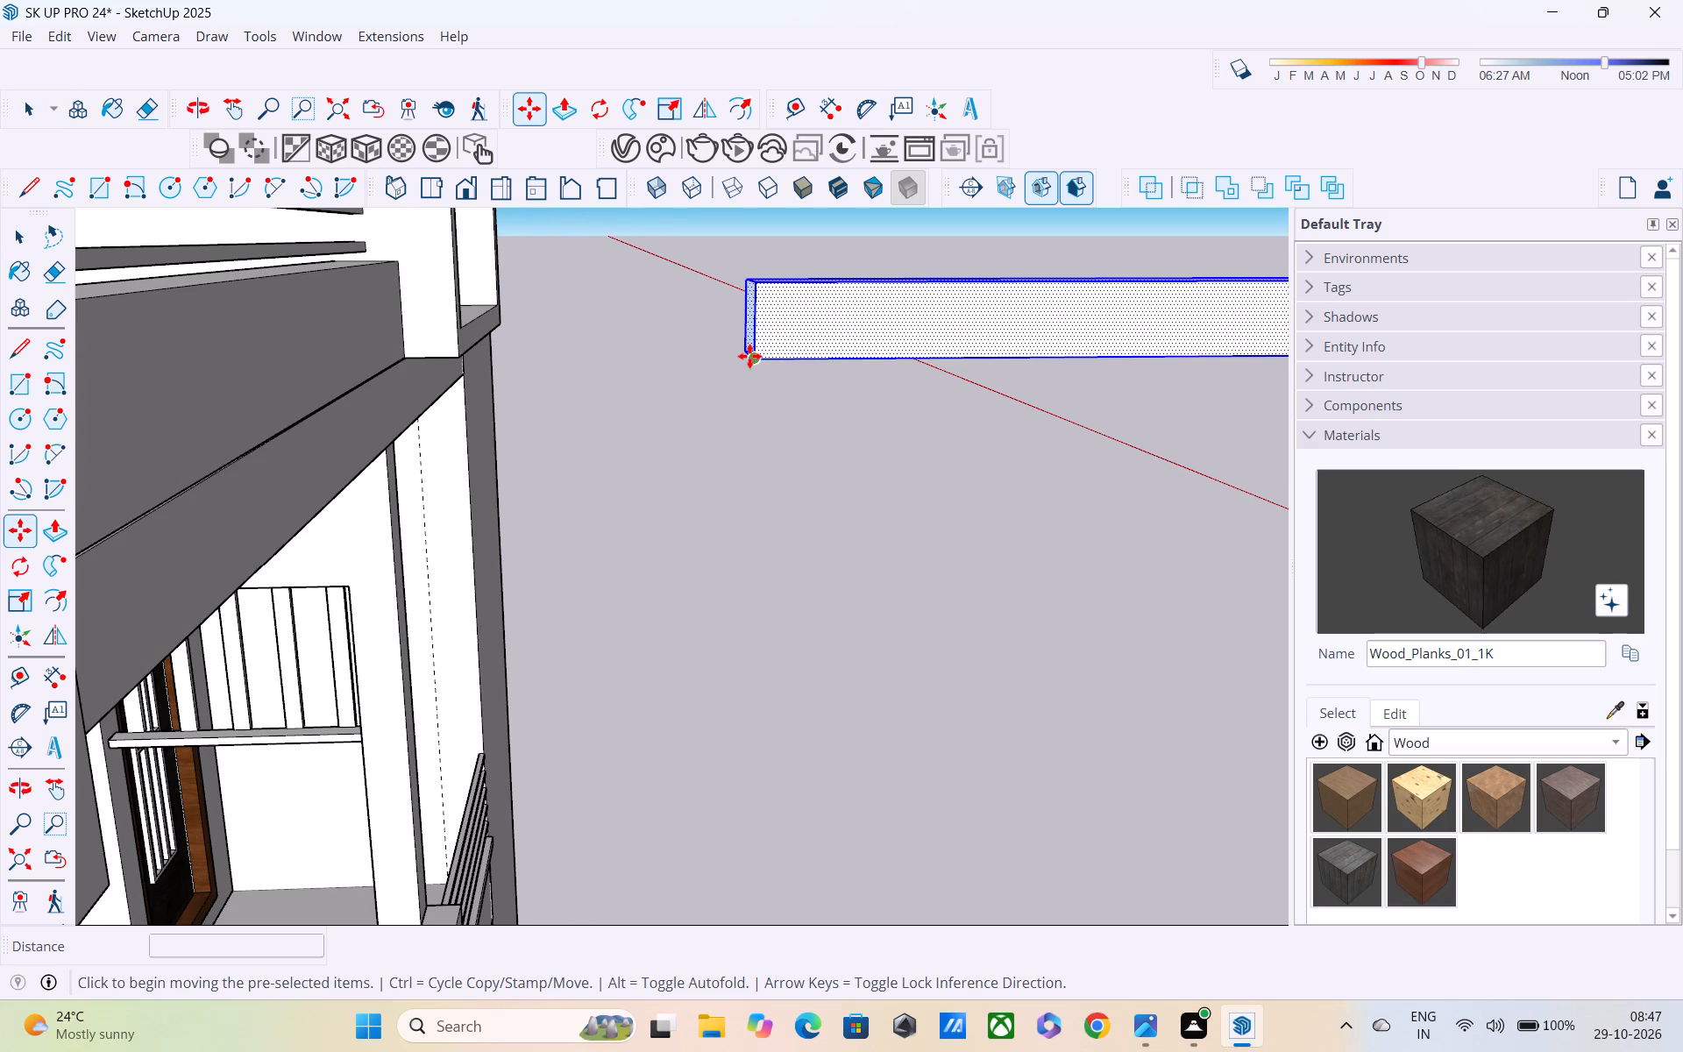
click(749, 356)
scroll(672, 449, down, 12)
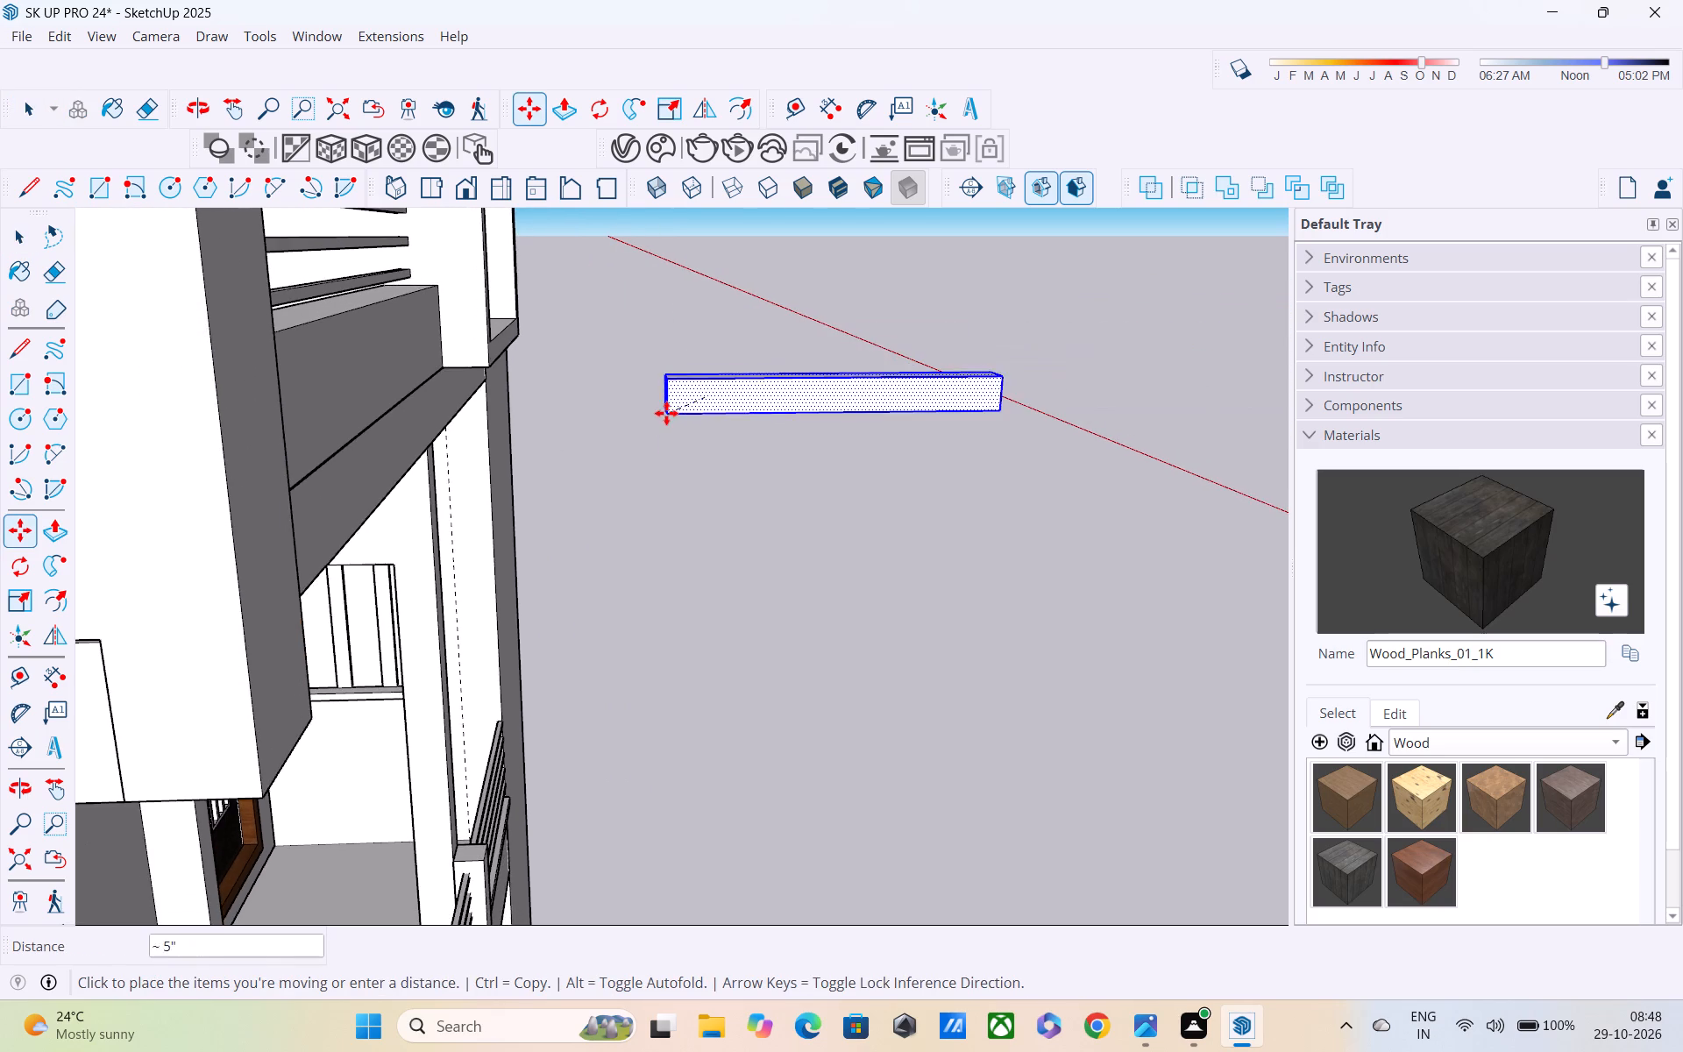
shift+middle_drag(666, 413, 1275, 375)
shift+scroll(1275, 375, up, 1)
shift+middle_drag(548, 377, 1348, 457)
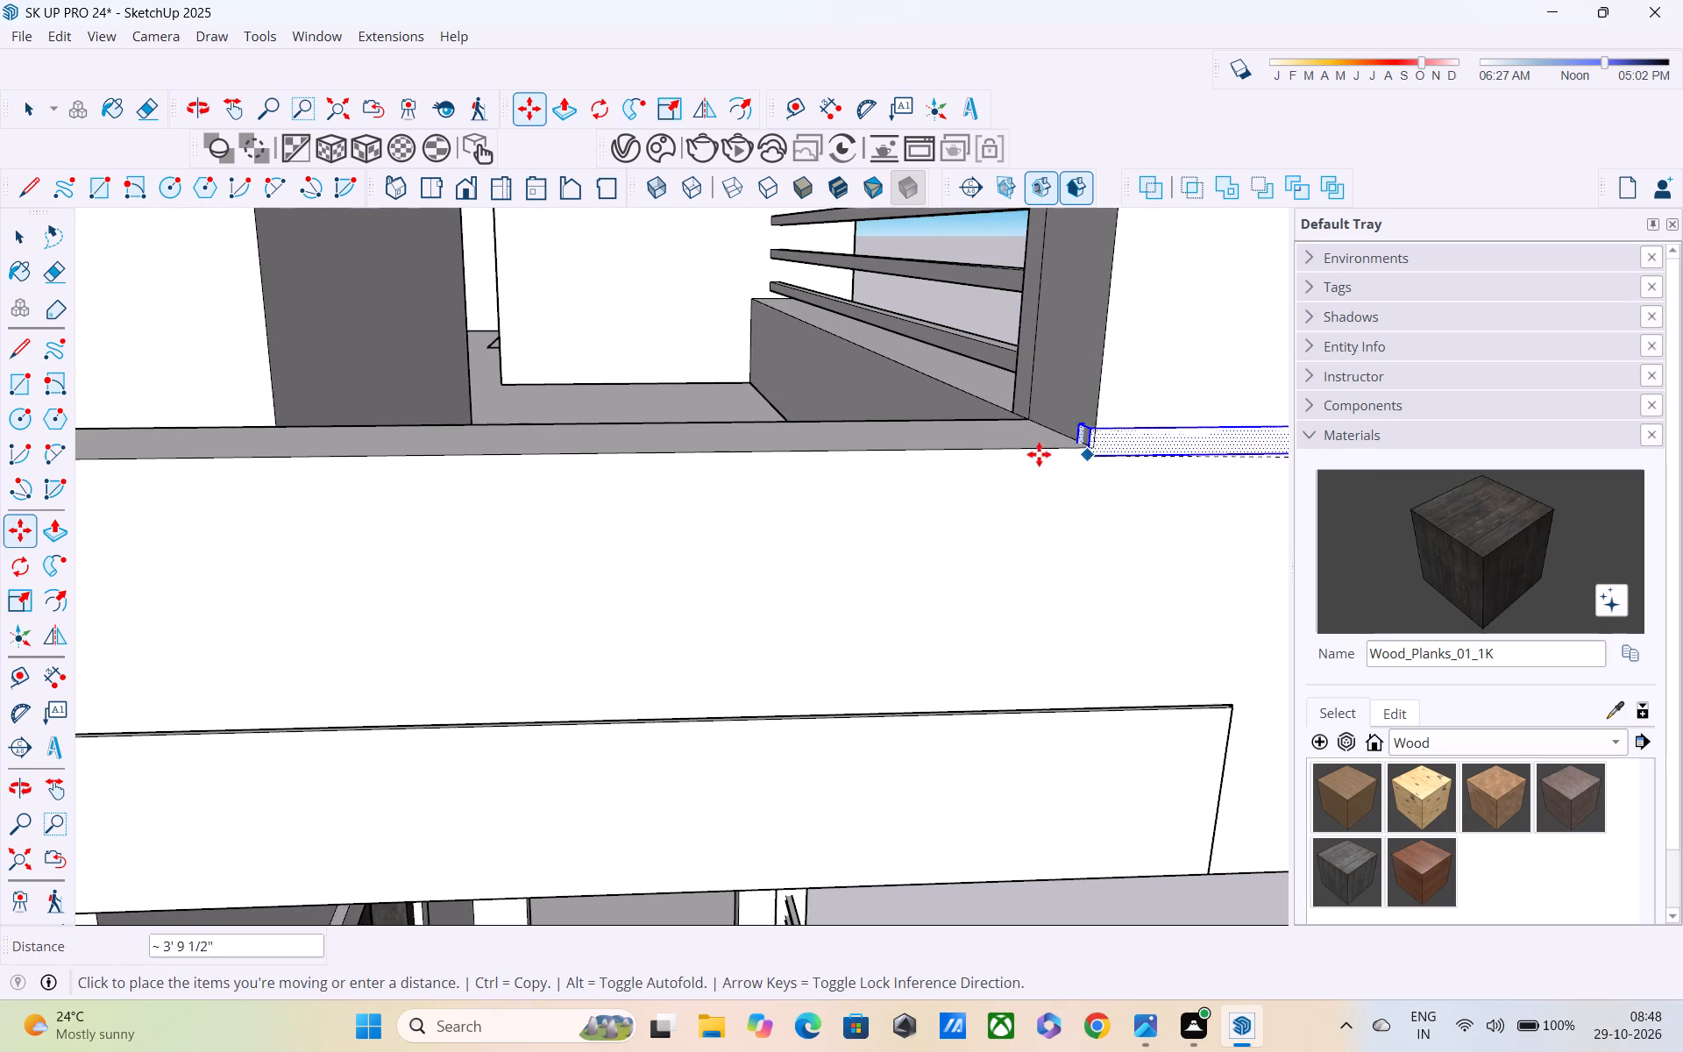
shift+middle_drag(996, 447, 153, 423)
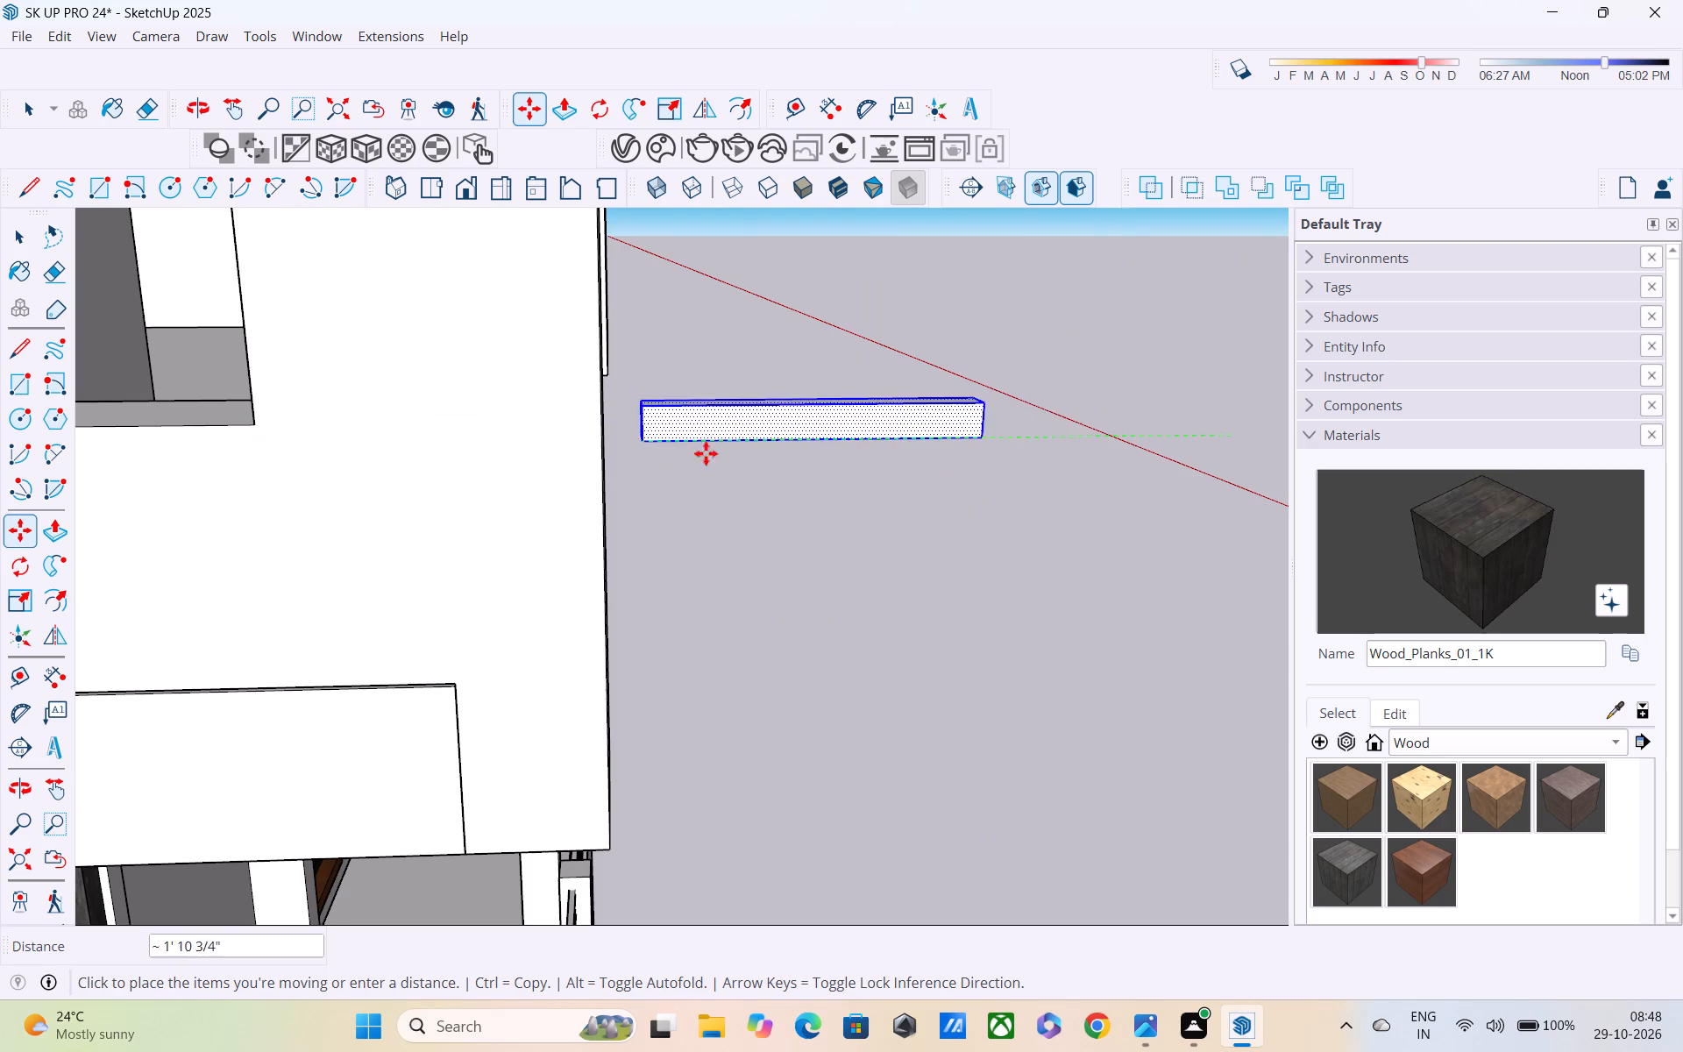
click(1006, 430)
key(space)
Draw a rectangle corner to corner over the loose bar's open end, on the side facing the corner strip.
scroll(984, 416, up, 6)
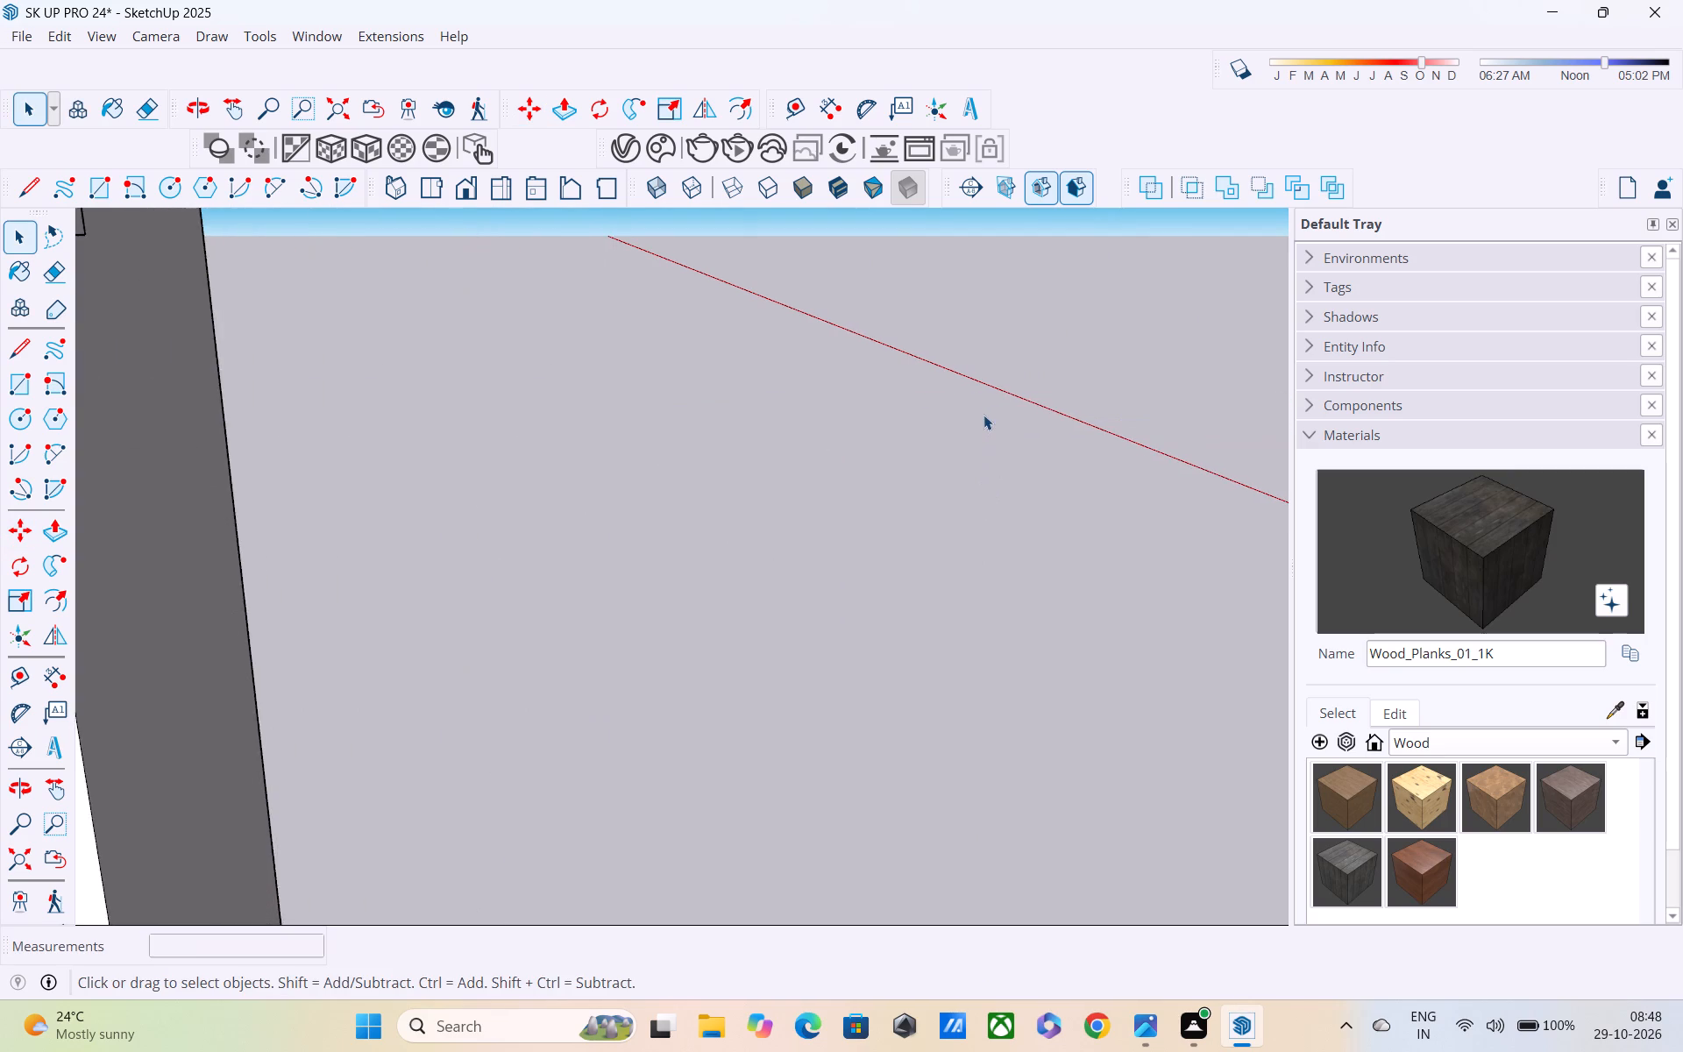
scroll(984, 414, down, 8)
middle_drag(990, 452, 1066, 445)
scroll(1072, 444, up, 4)
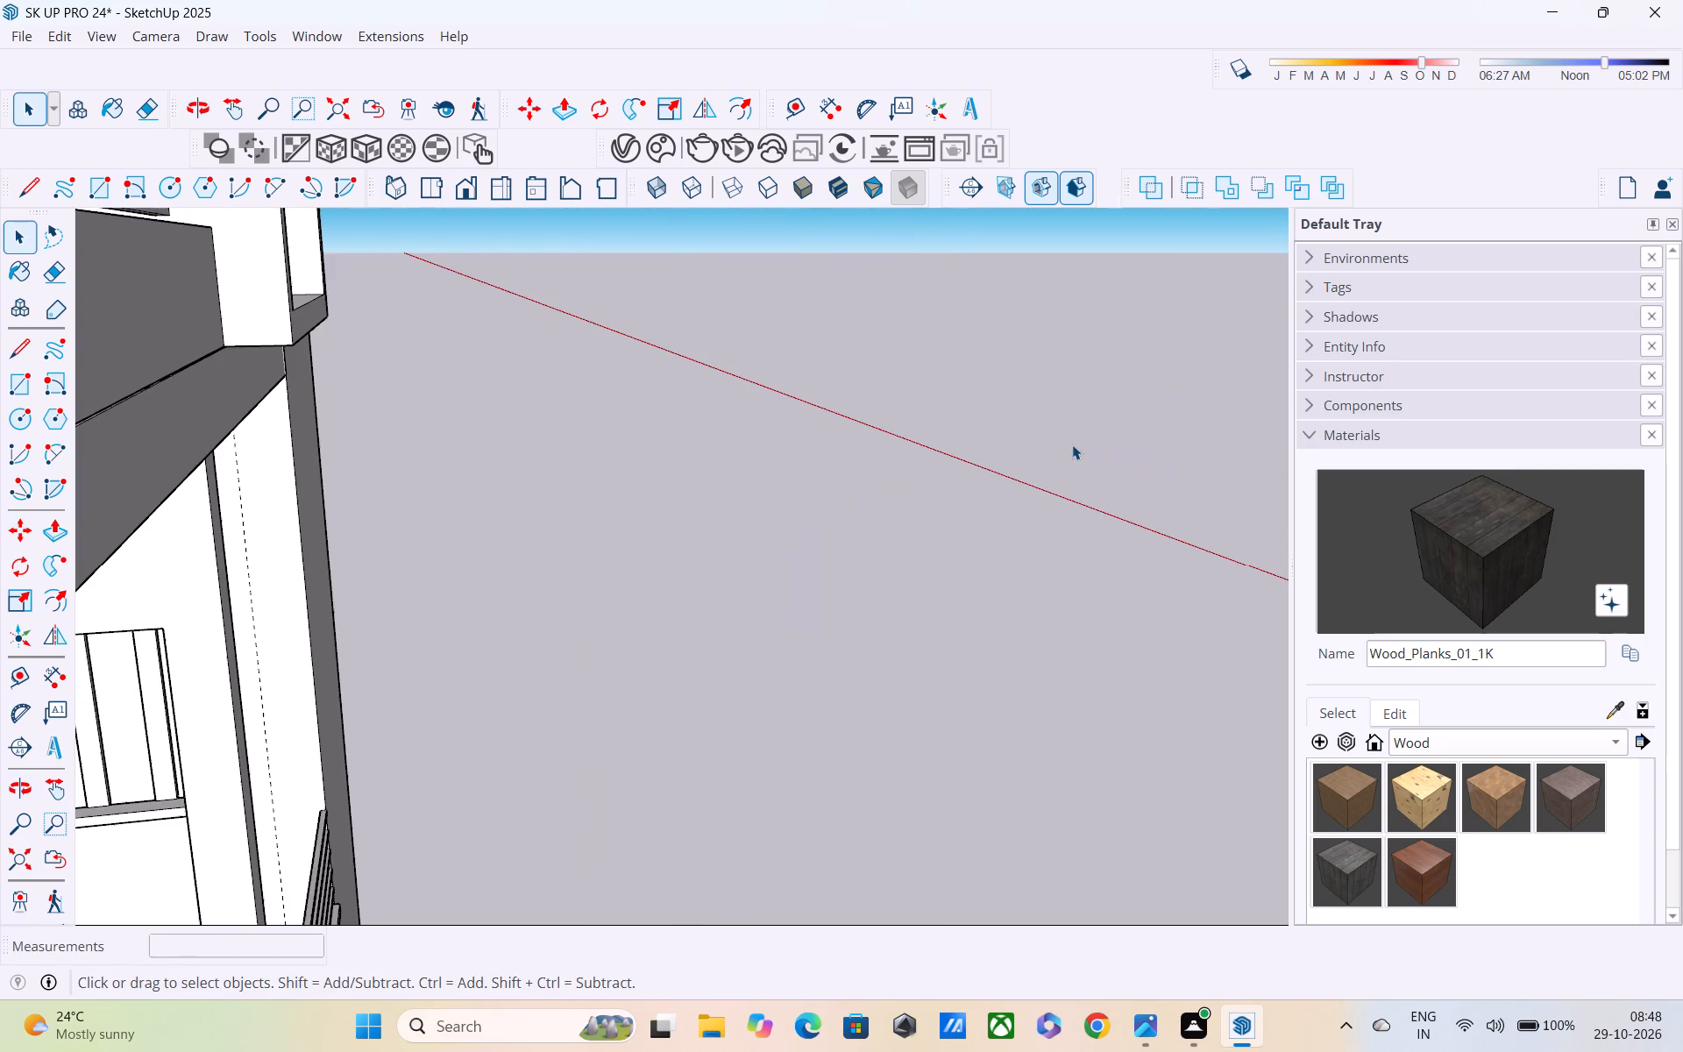
click(1066, 463)
scroll(1085, 514, down, 4)
scroll(1110, 480, up, 4)
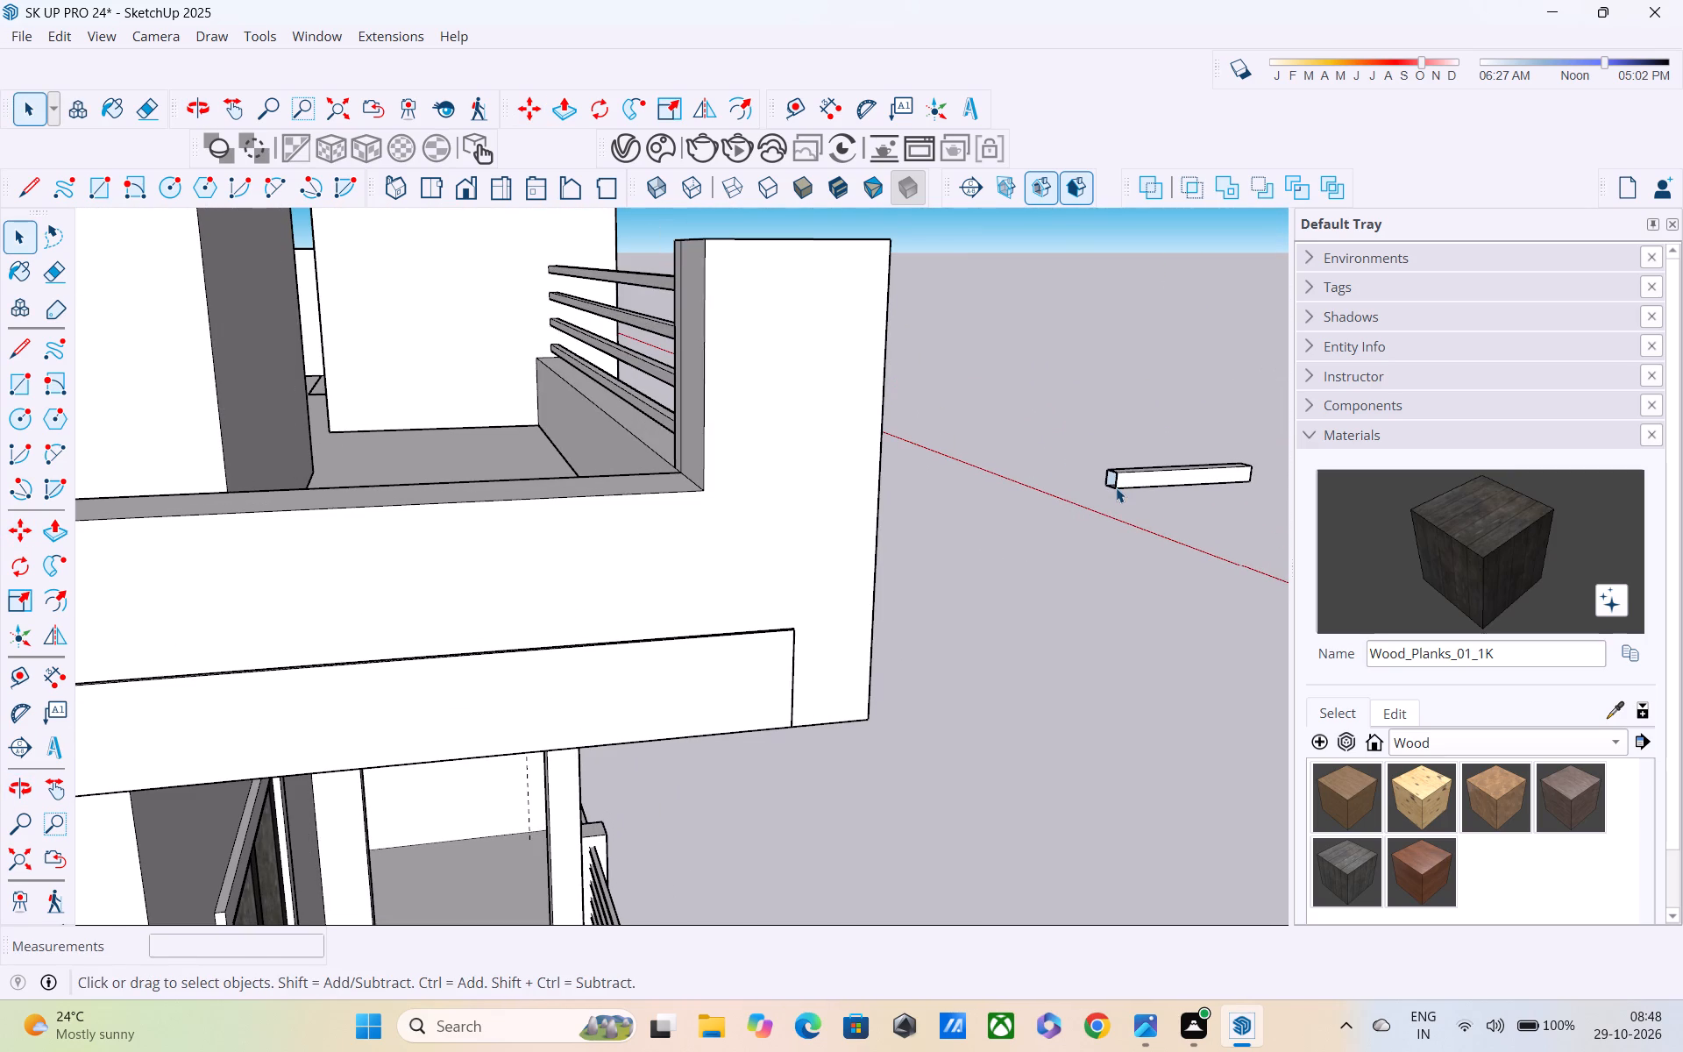
key(r)
scroll(1115, 486, up, 6)
click(1104, 470)
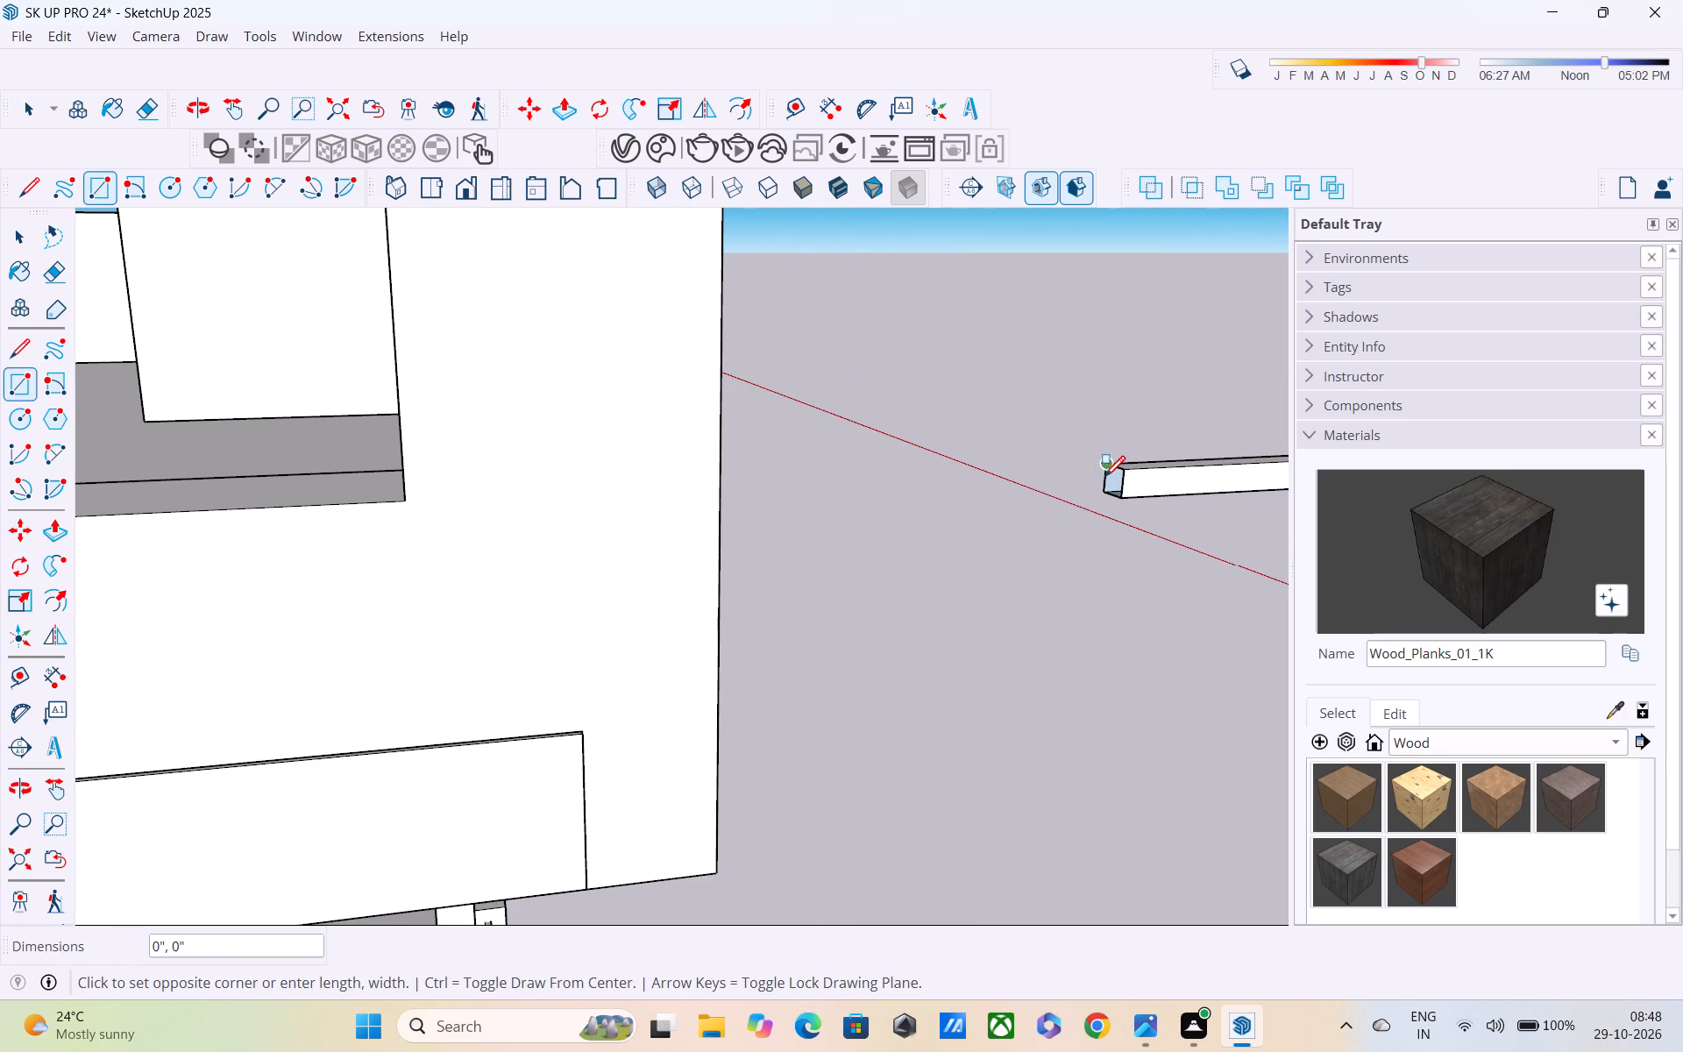
click(1121, 499)
scroll(1126, 502, down, 2)
middle_click(1126, 502)
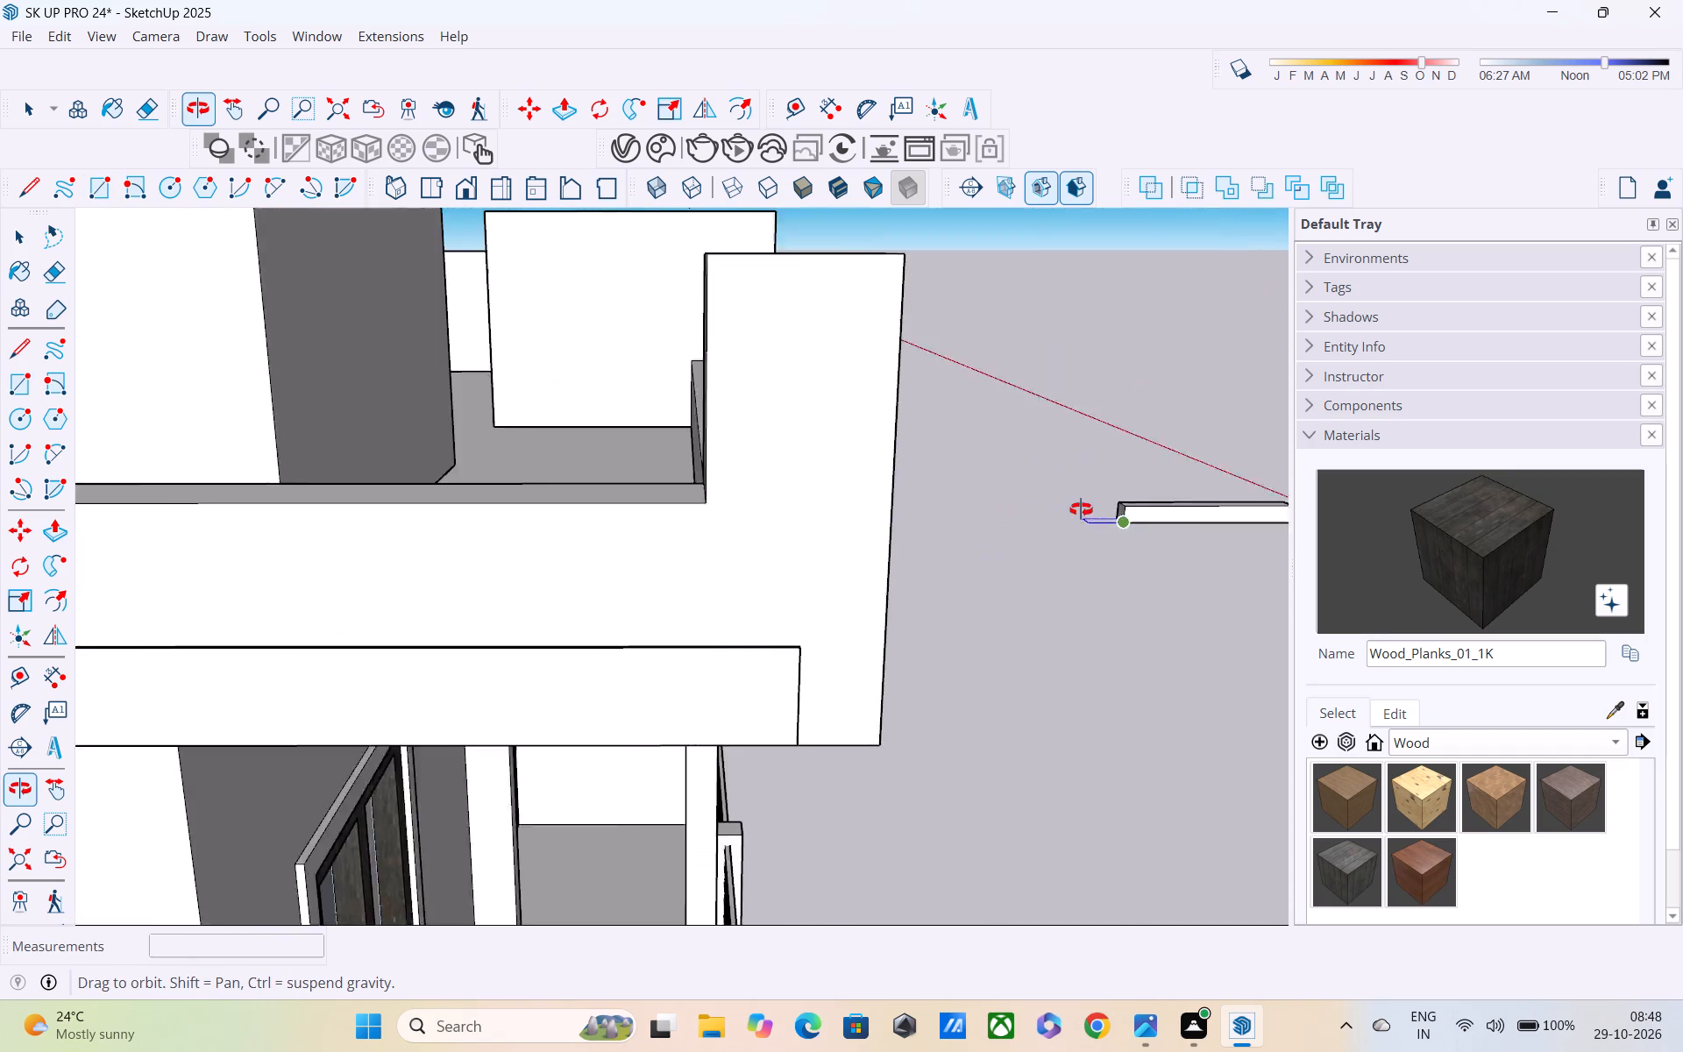
Select the whole loose bar, including its newly closed end.
key(space)
double_click(1133, 507)
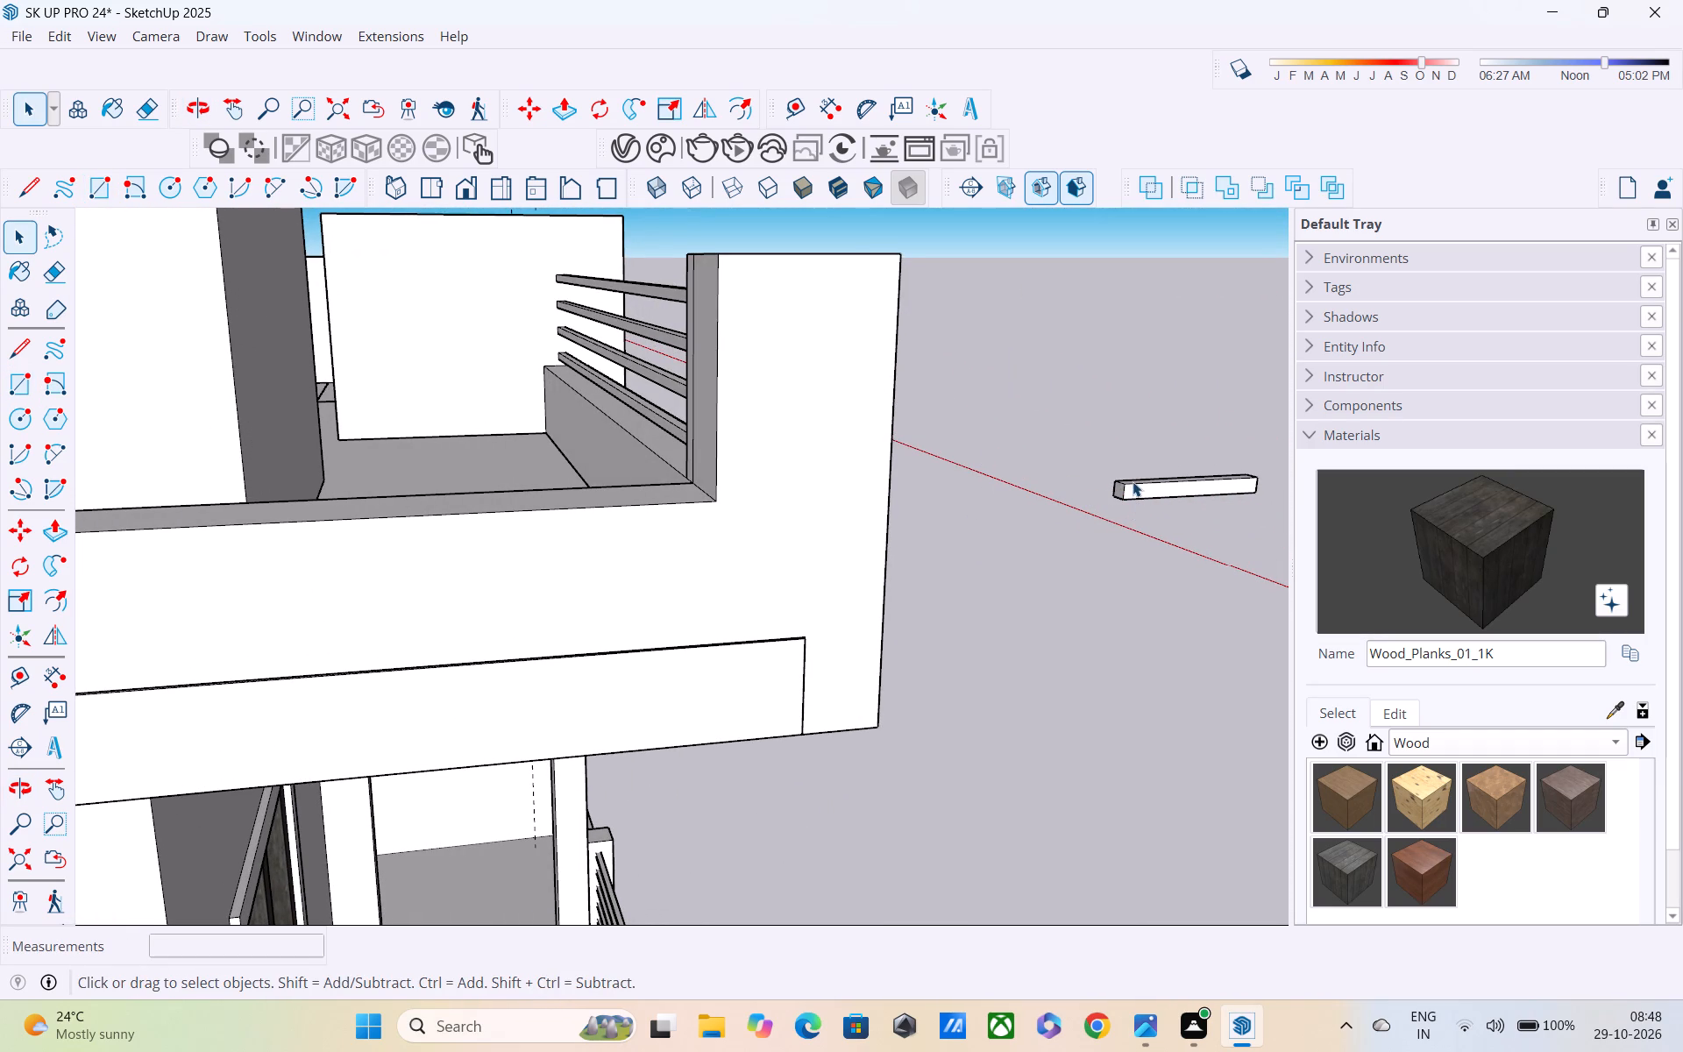
triple_click(1133, 481)
click(1133, 481)
click(1133, 480)
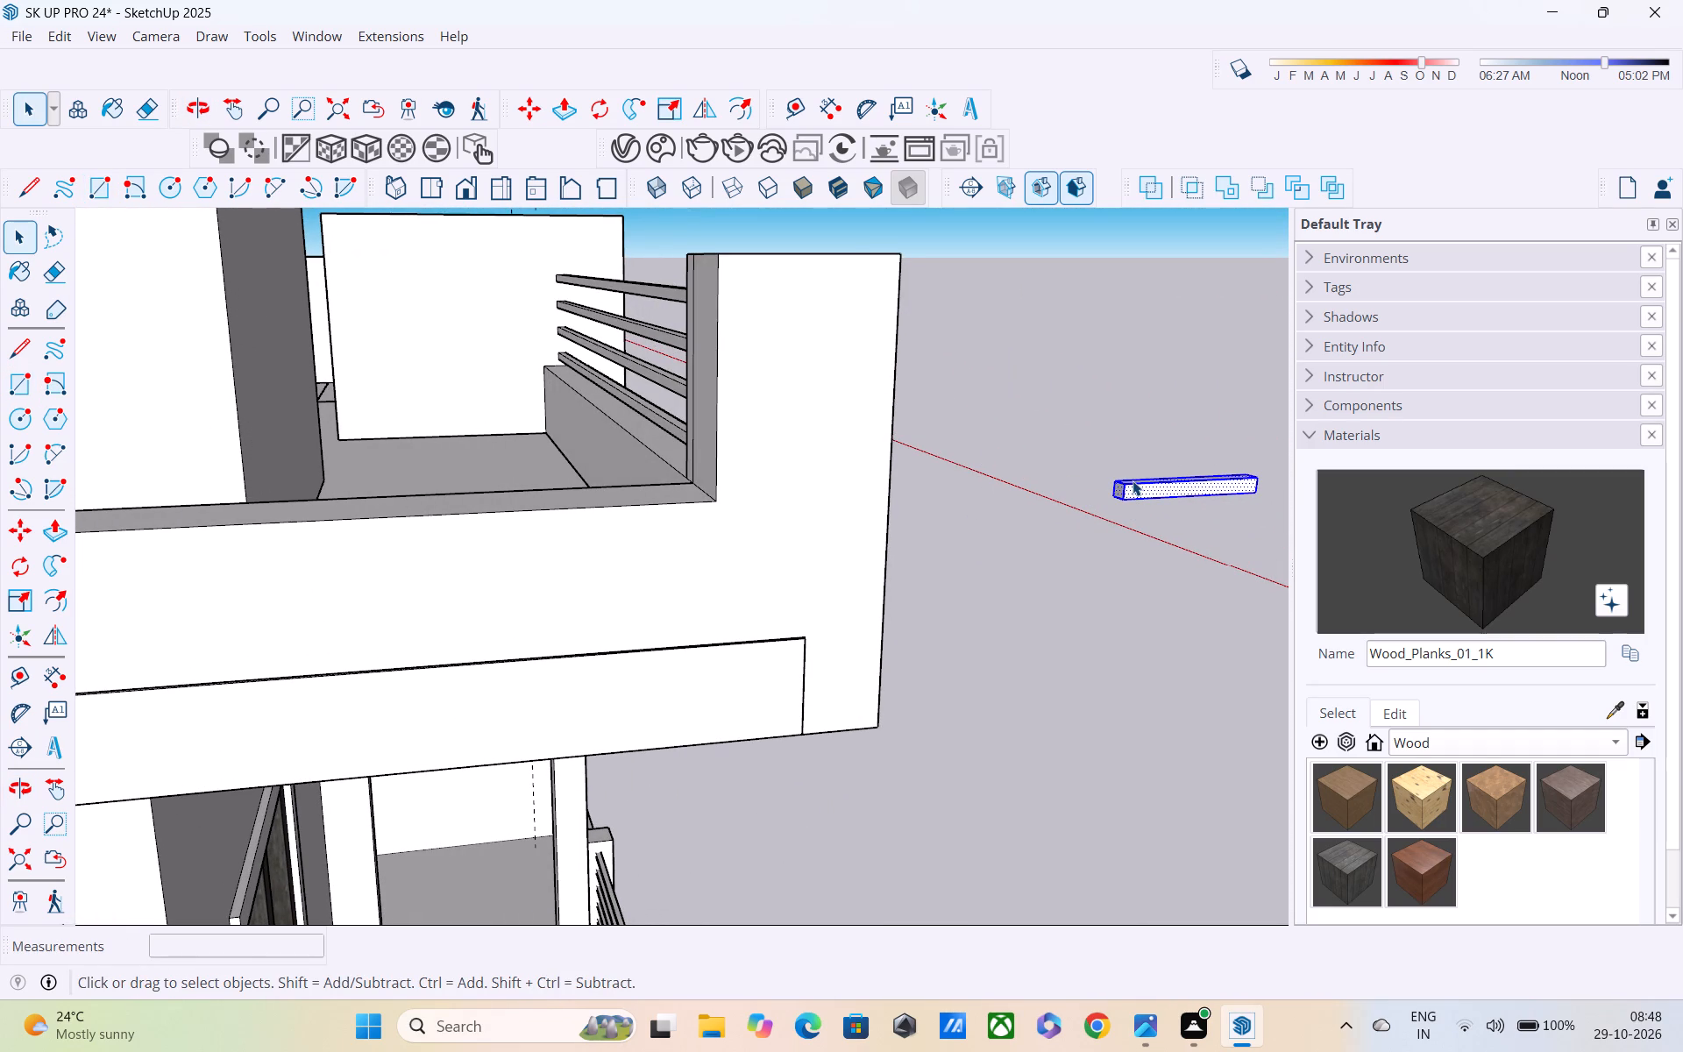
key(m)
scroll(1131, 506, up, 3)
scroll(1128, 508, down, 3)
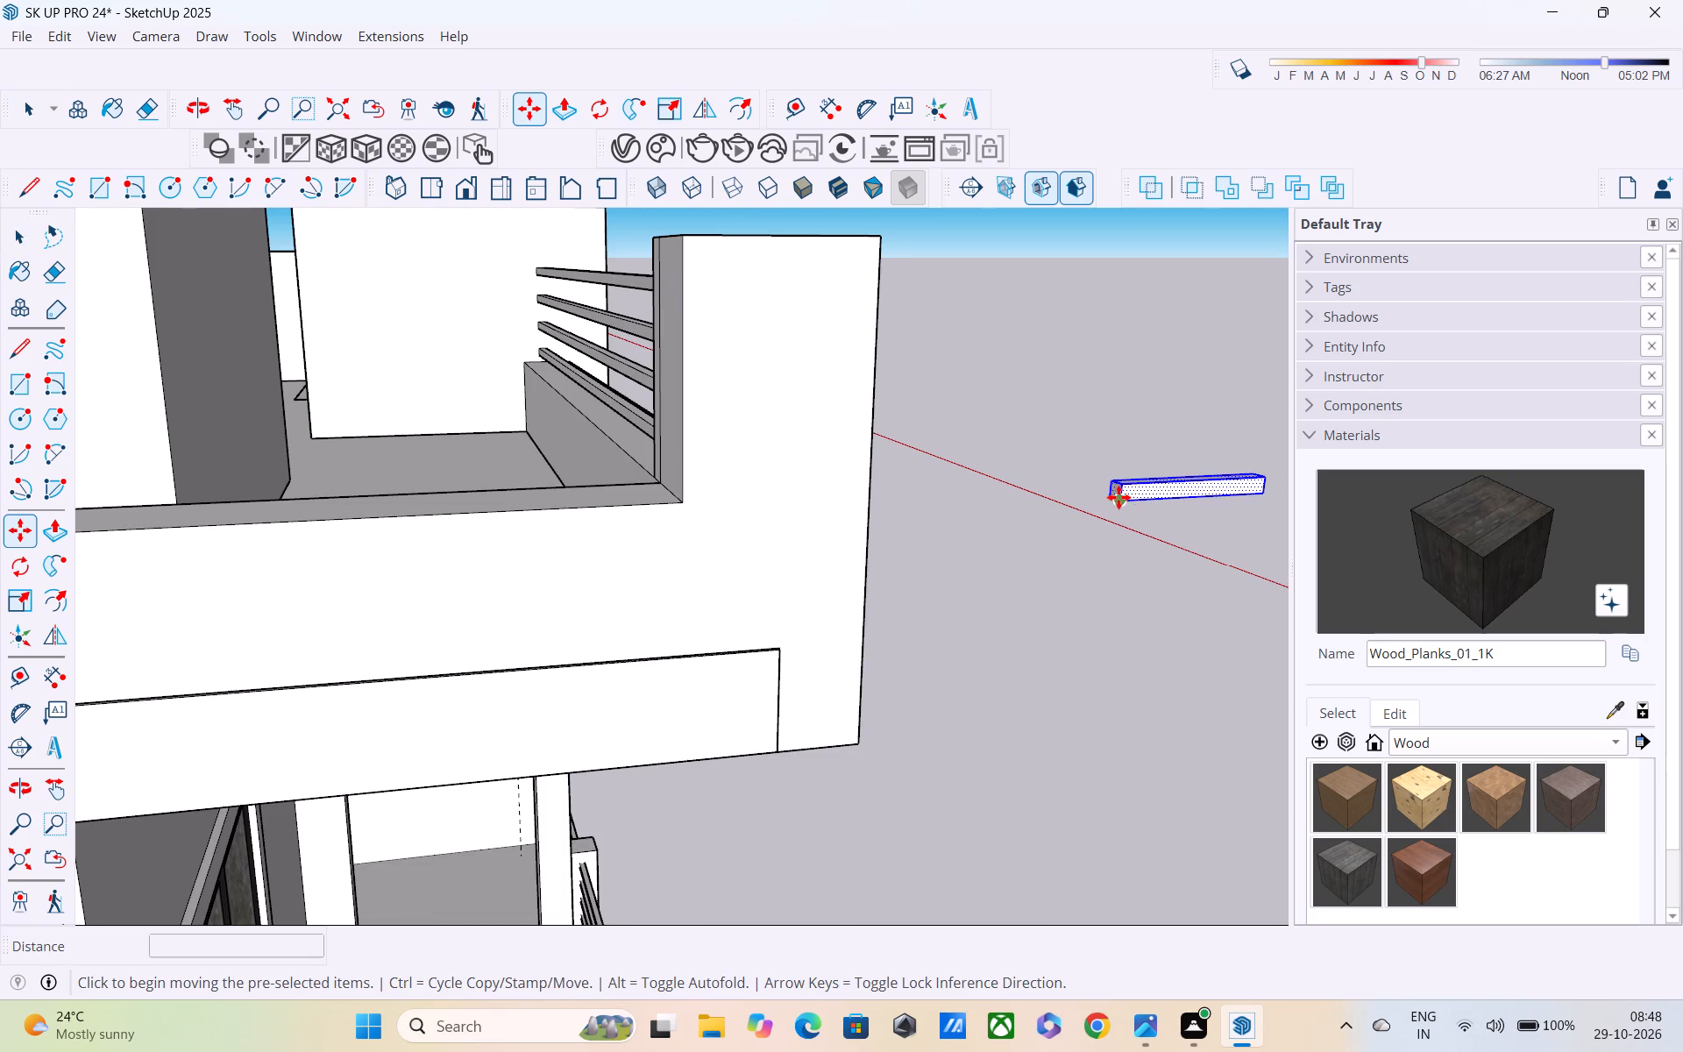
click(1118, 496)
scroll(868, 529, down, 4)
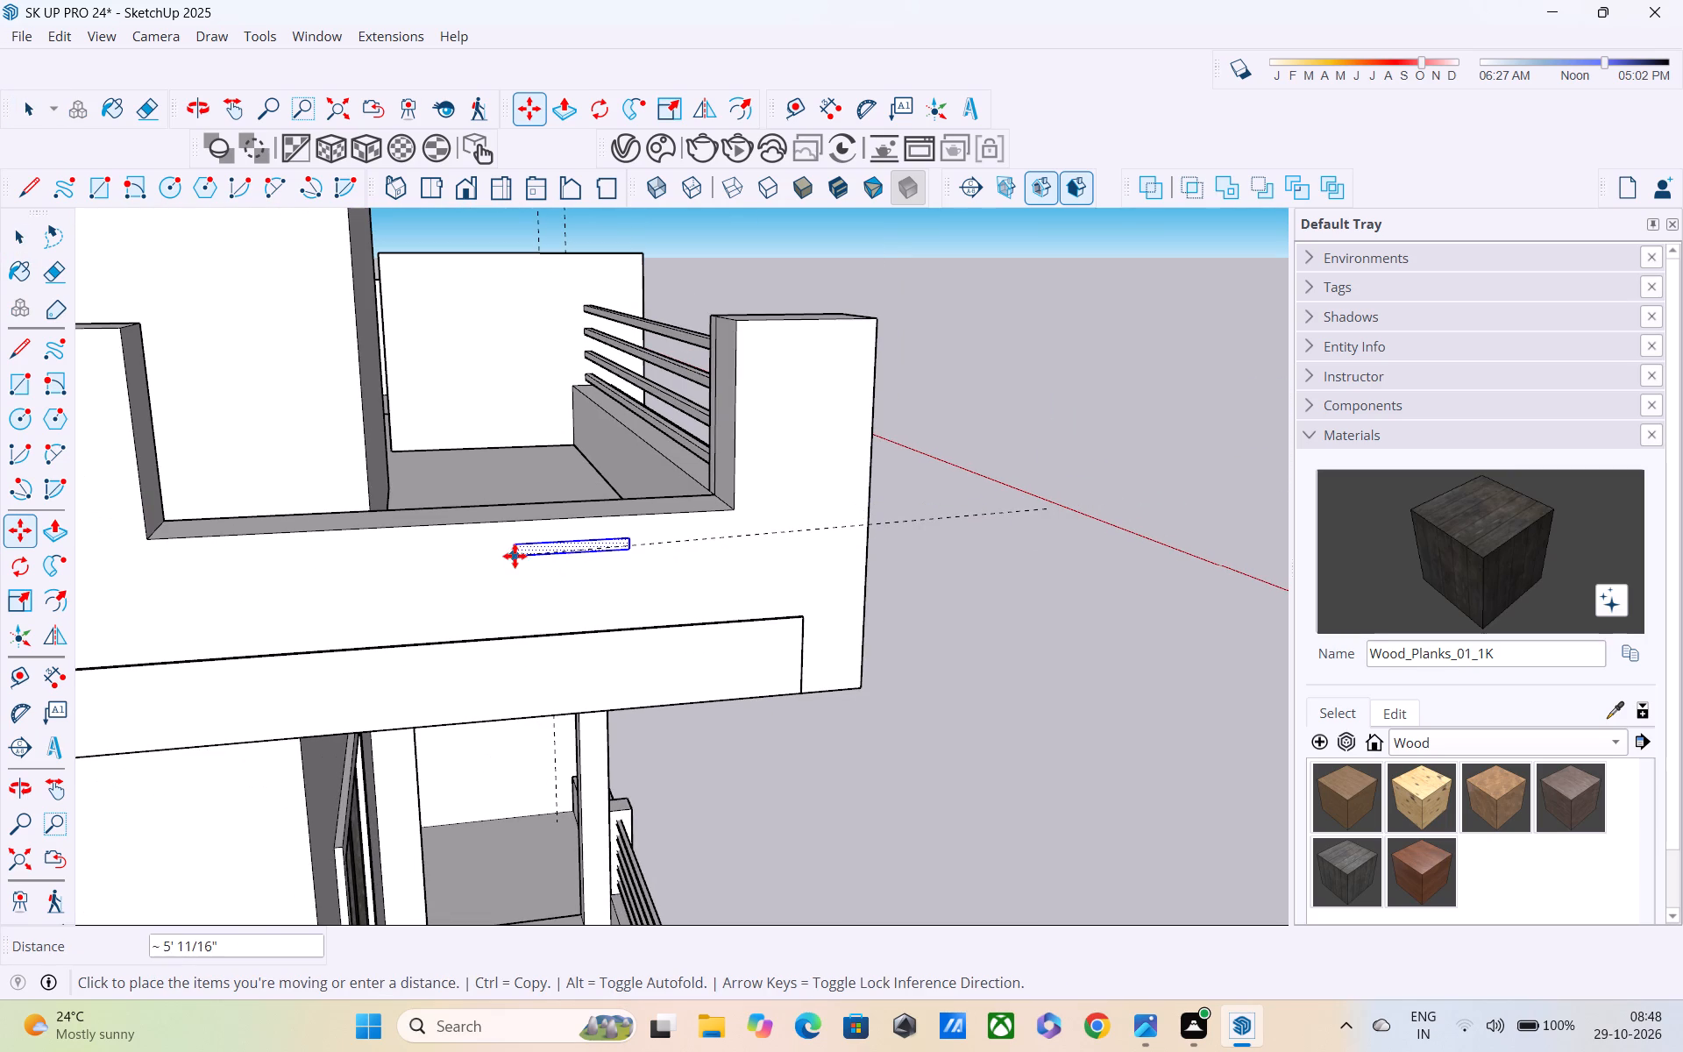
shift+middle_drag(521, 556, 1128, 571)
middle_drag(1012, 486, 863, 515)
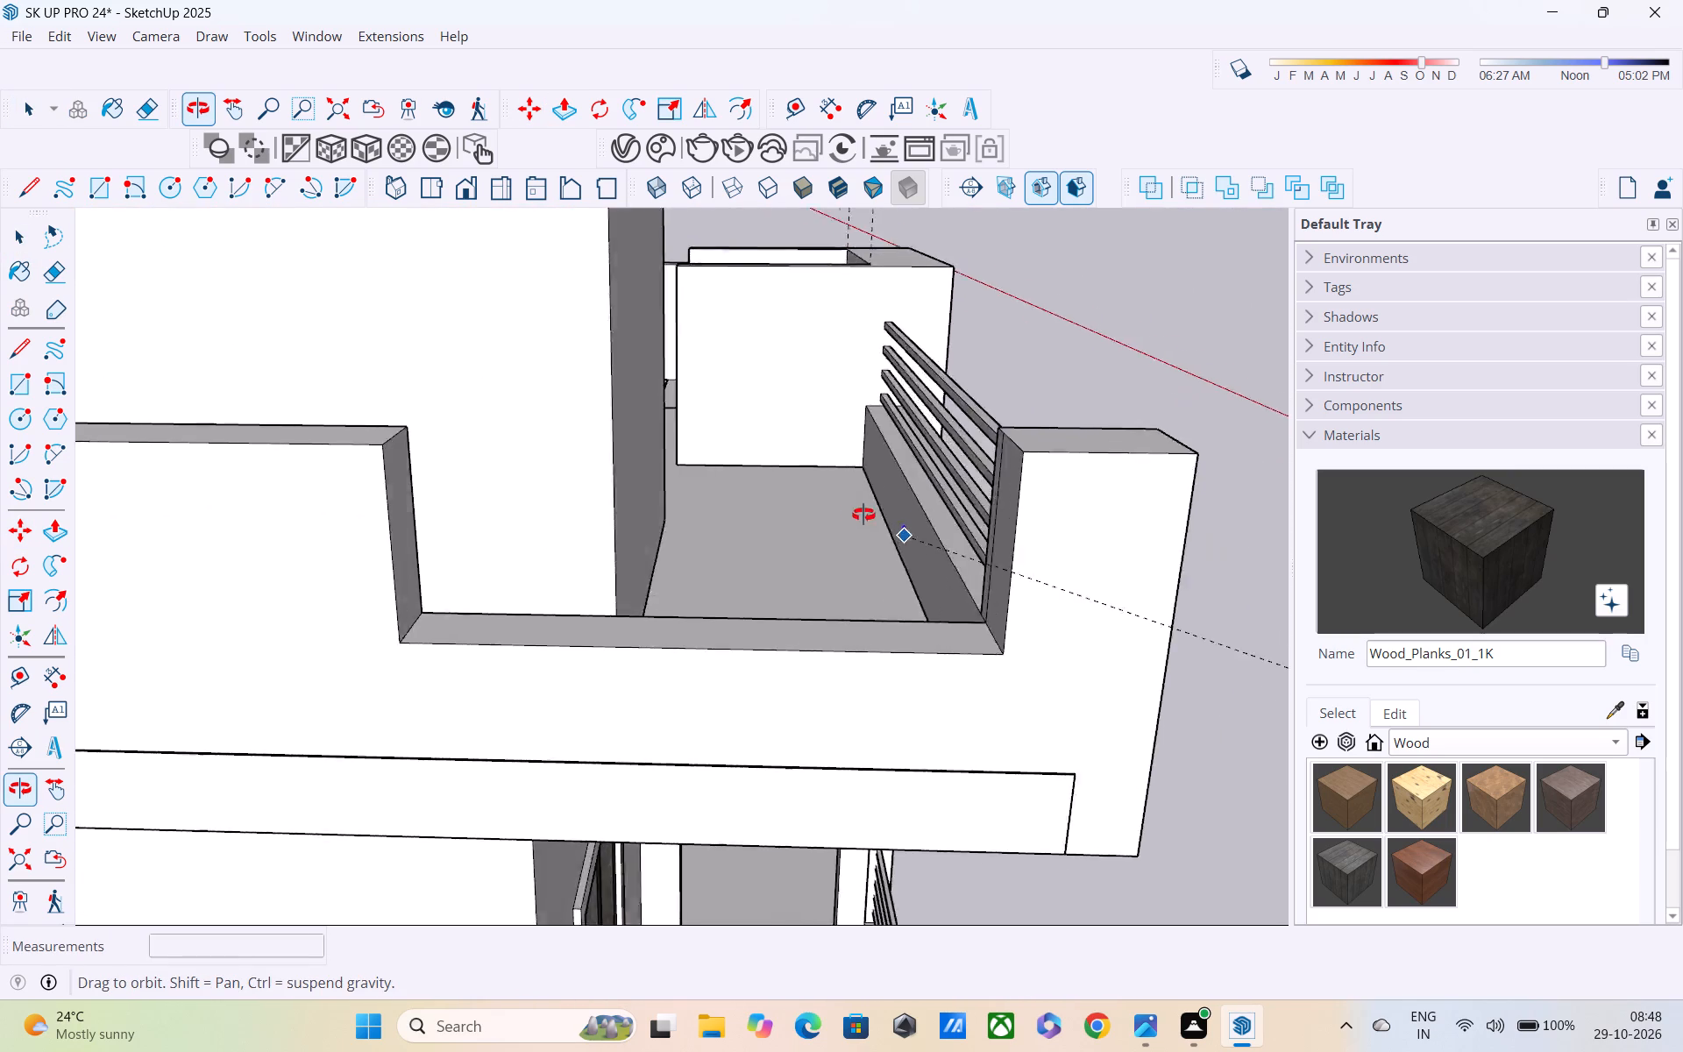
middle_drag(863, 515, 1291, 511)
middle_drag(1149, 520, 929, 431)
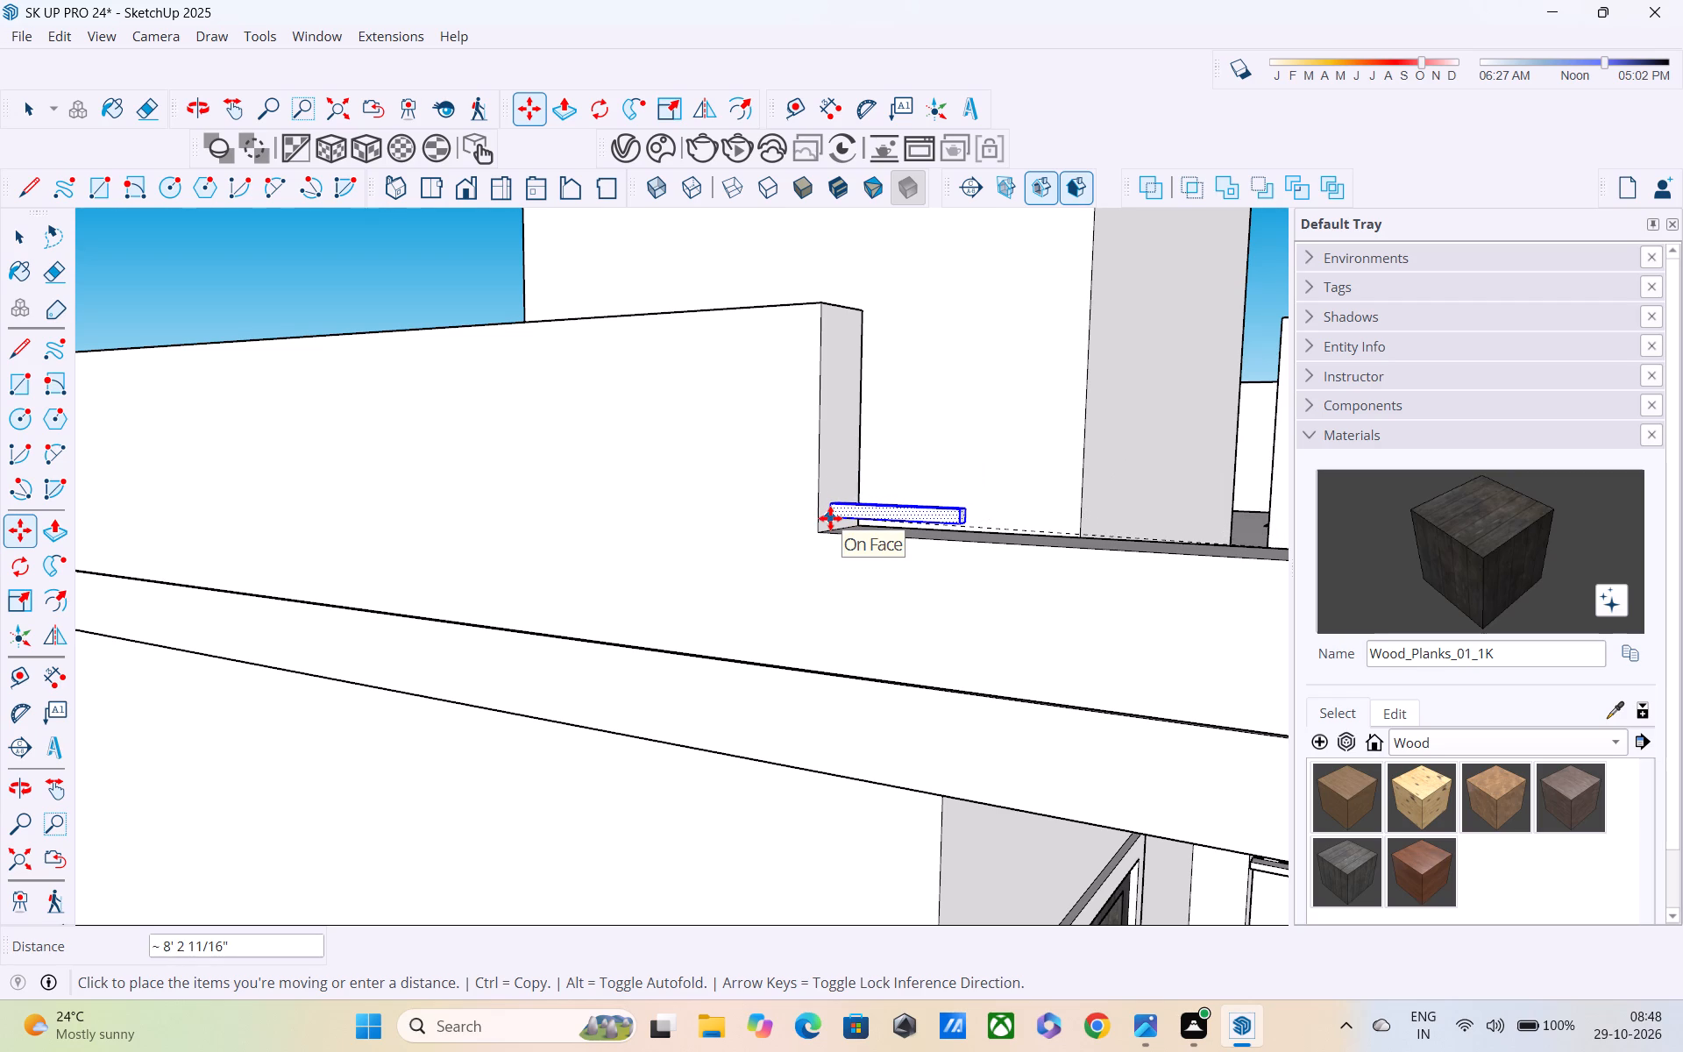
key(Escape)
Copy the loose bar about 8' 3" by its lower end corner to the opening's tower-side end wall, just above the sill.
scroll(830, 518, down, 7)
scroll(898, 579, down, 4)
scroll(898, 579, up, 1)
shift+middle_drag(894, 576, 856, 558)
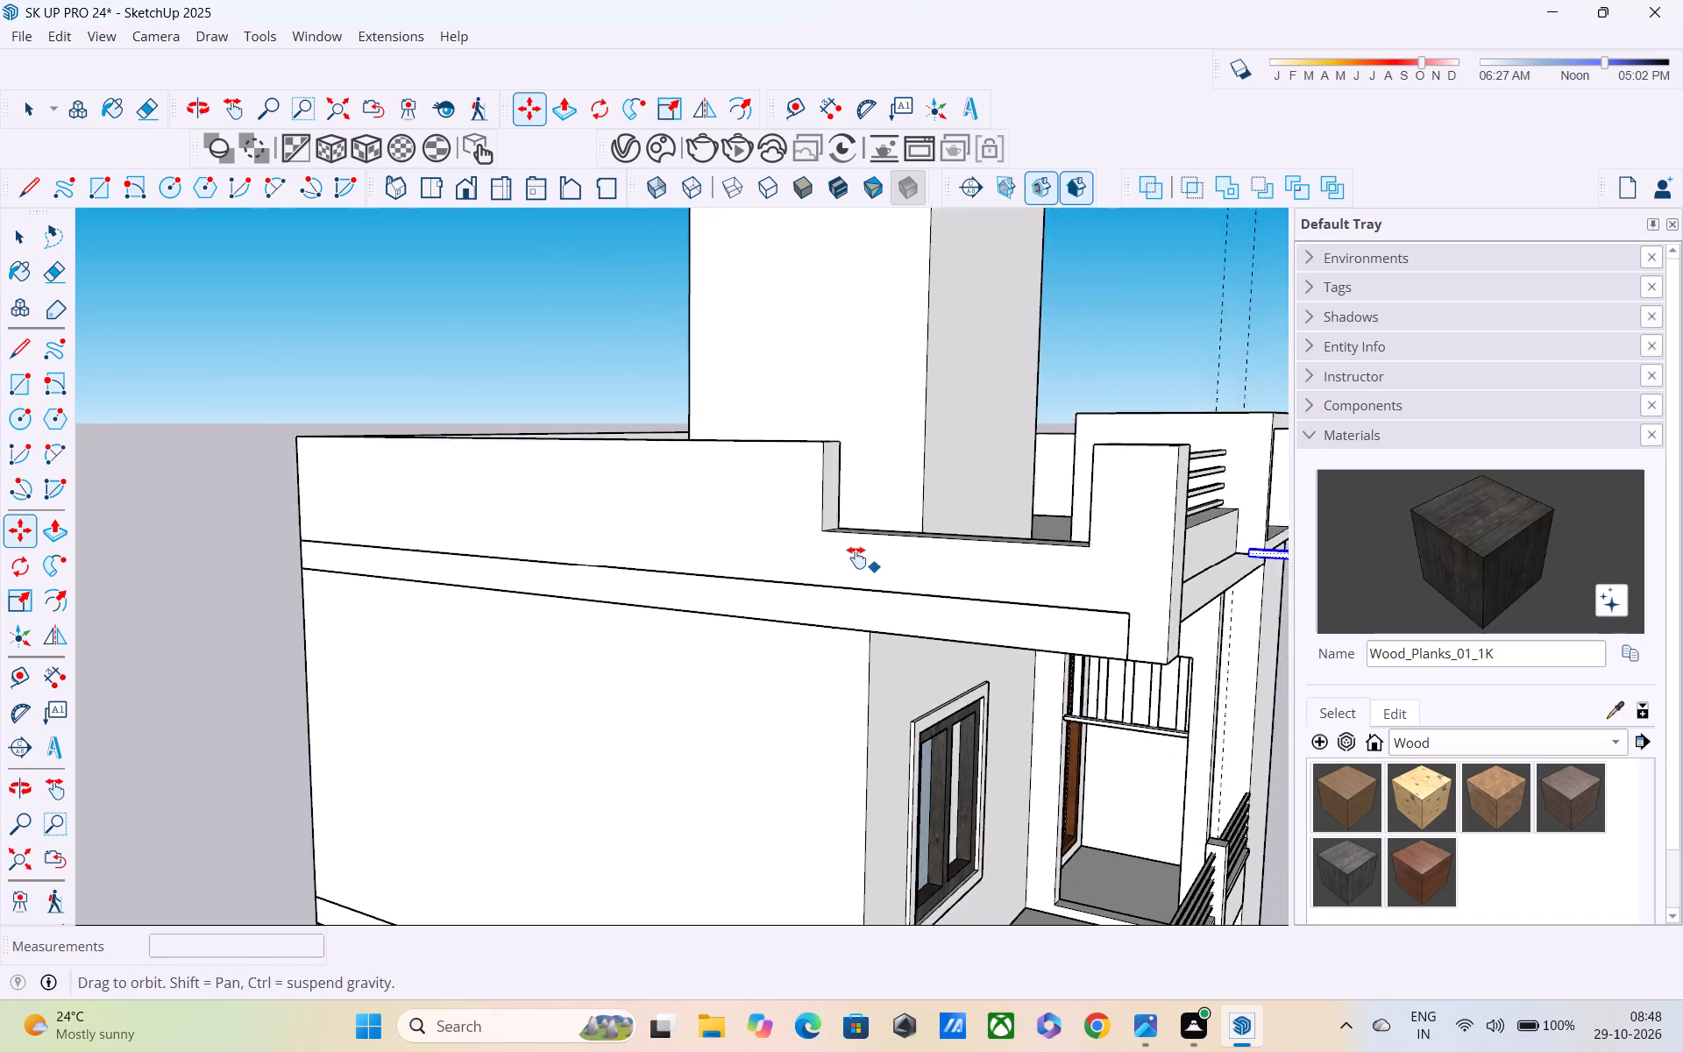
shift+middle_drag(856, 558, 595, 478)
middle_drag(835, 414, 1019, 496)
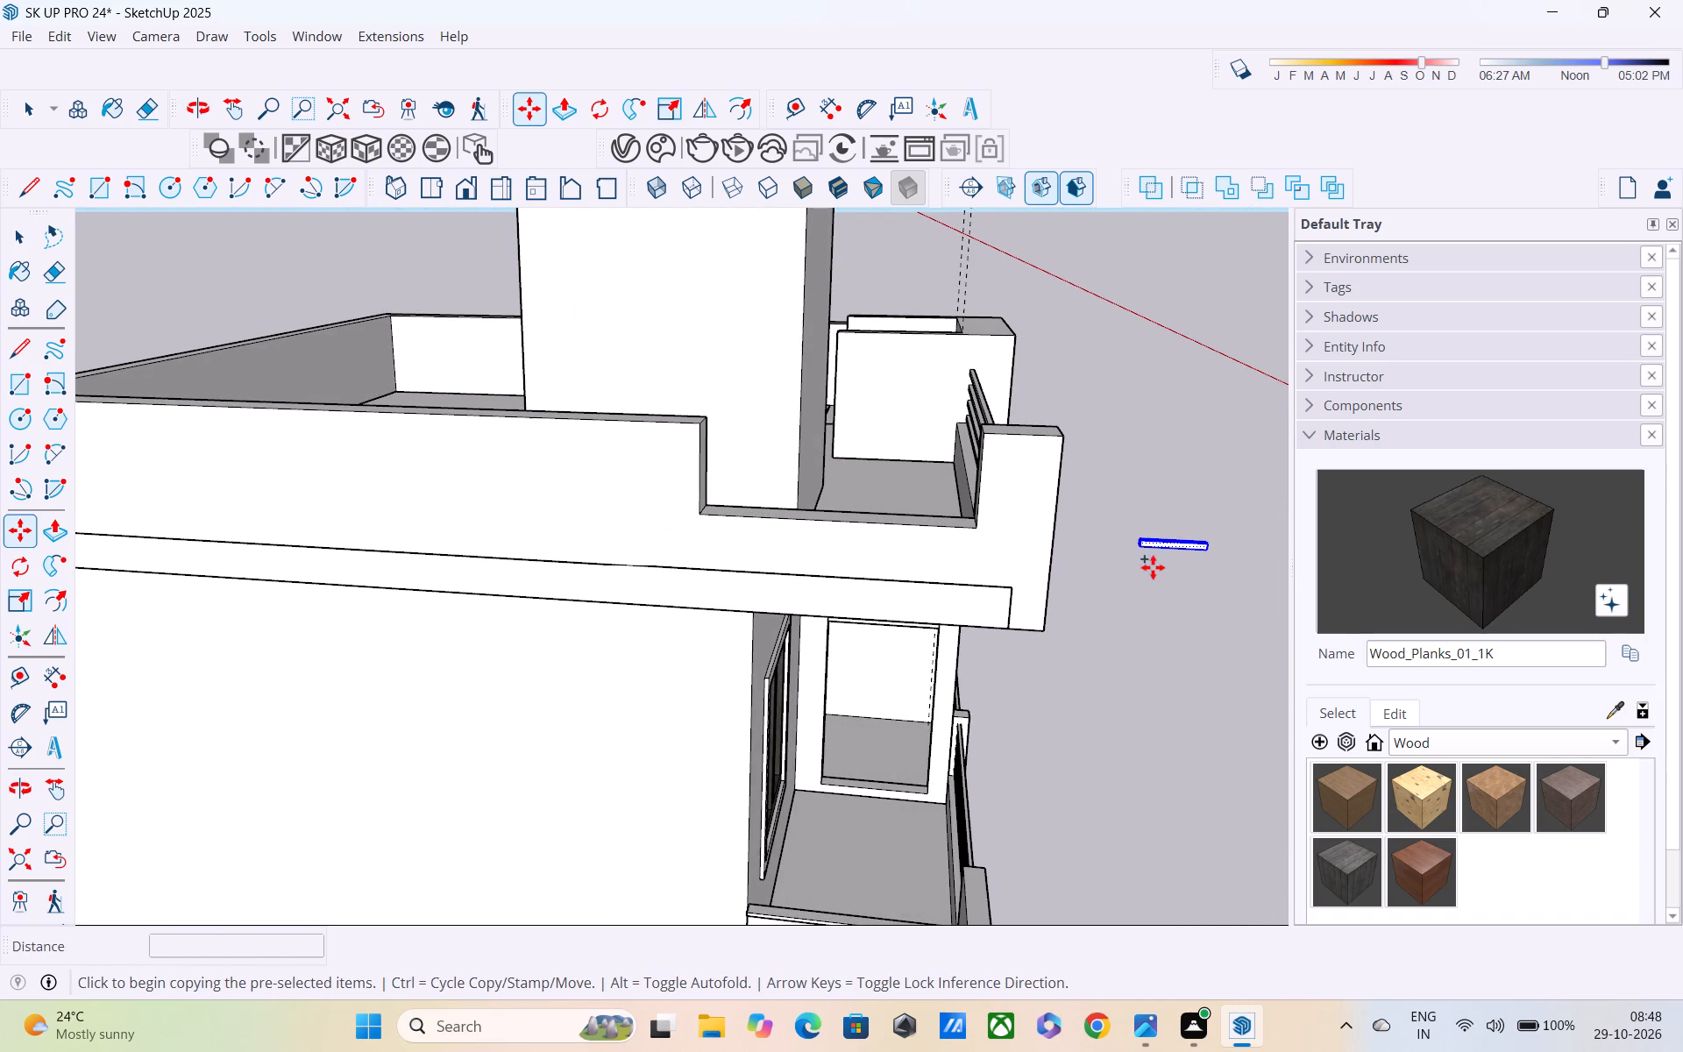
scroll(1159, 570, up, 4)
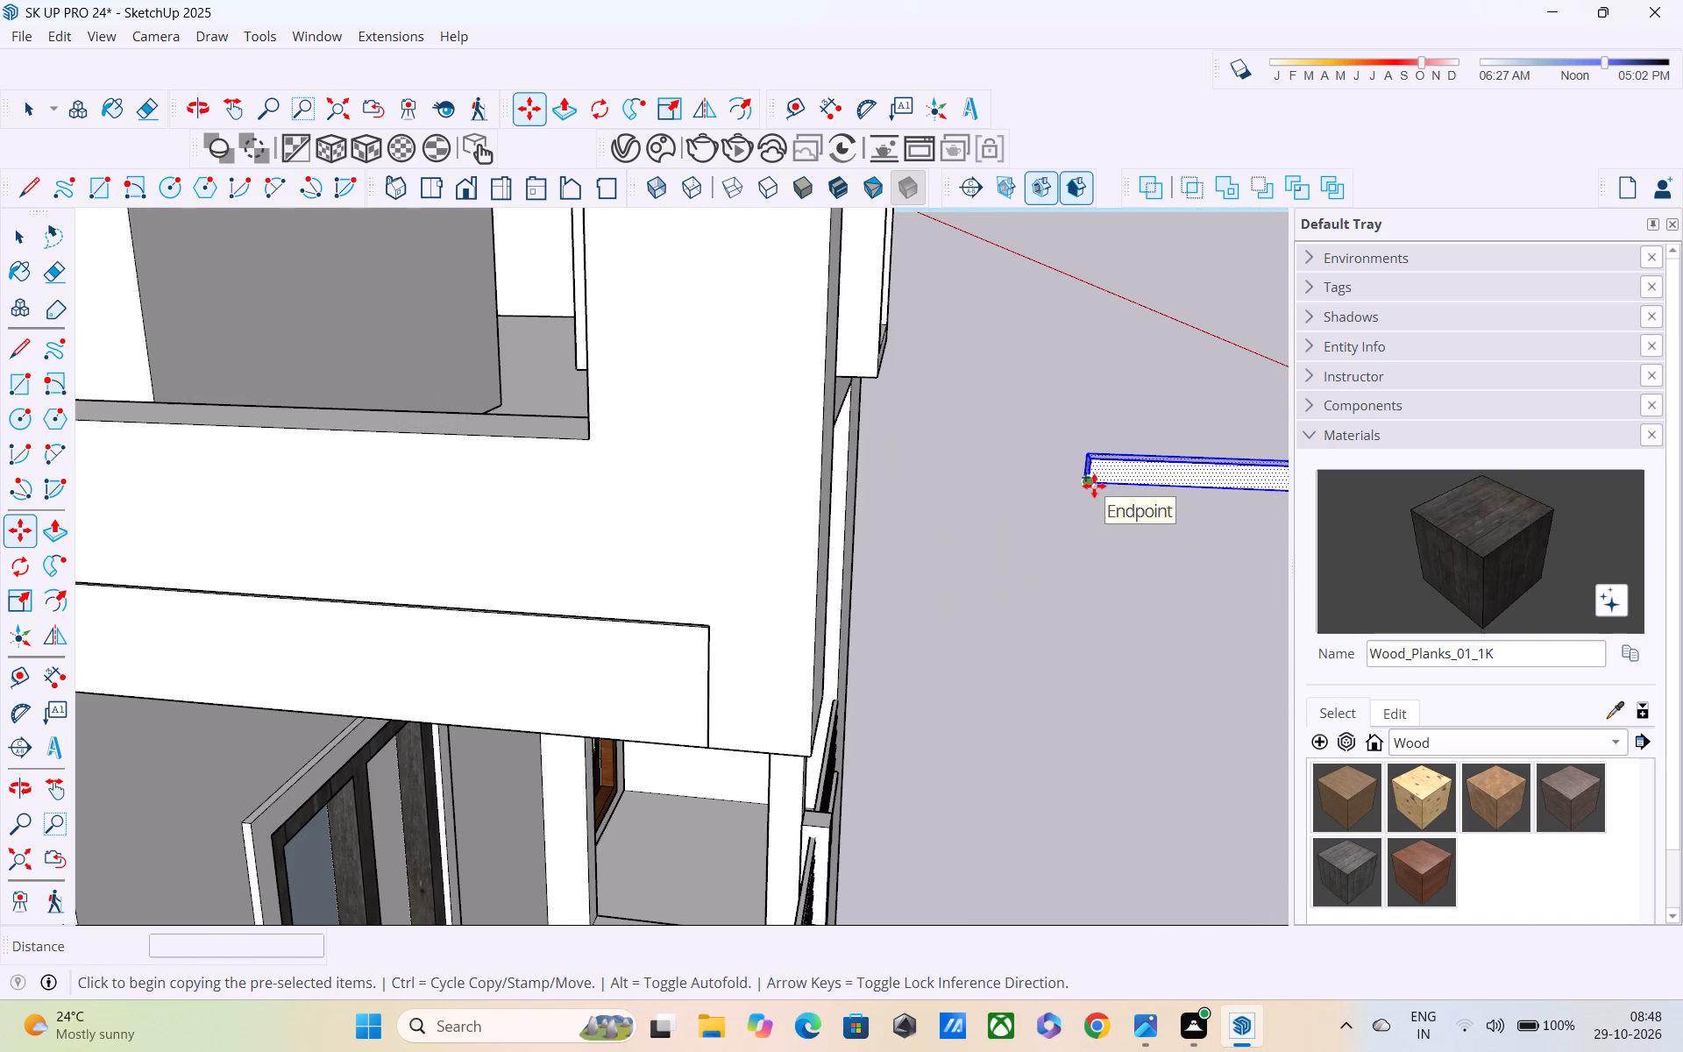
click(1093, 487)
scroll(820, 489, down, 3)
middle_drag(820, 489, 820, 487)
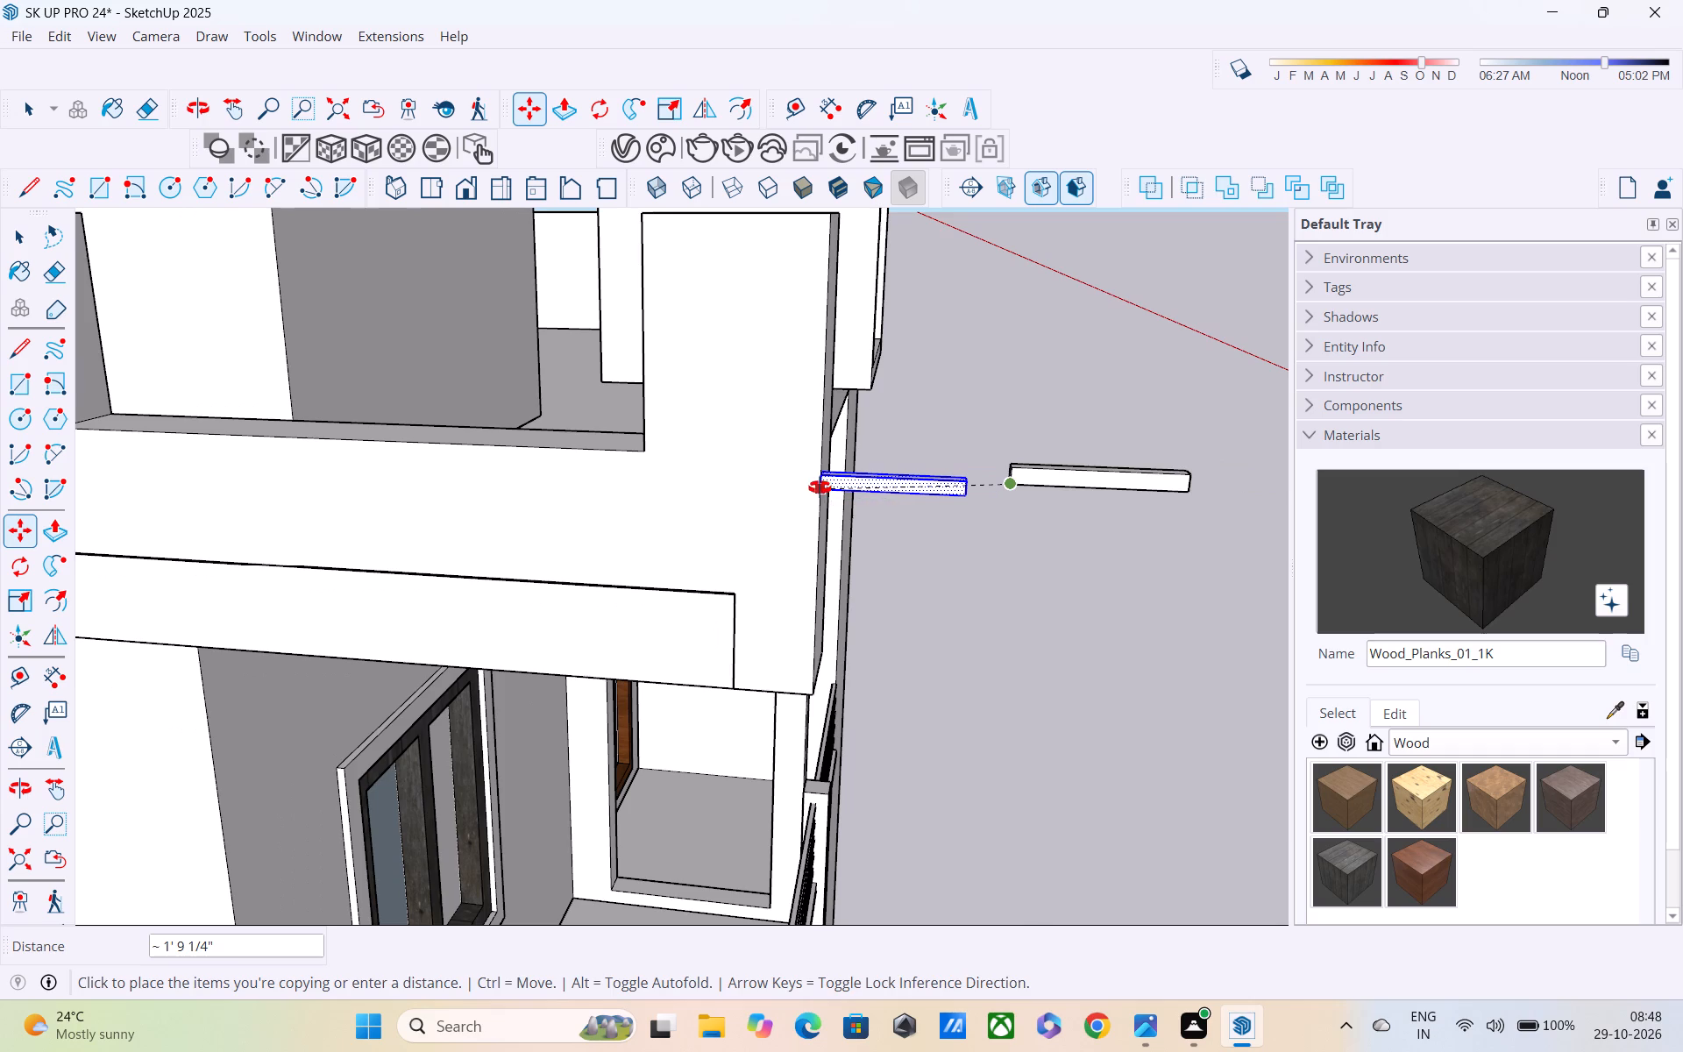
middle_drag(820, 487, 1324, 672)
scroll(602, 544, up, 3)
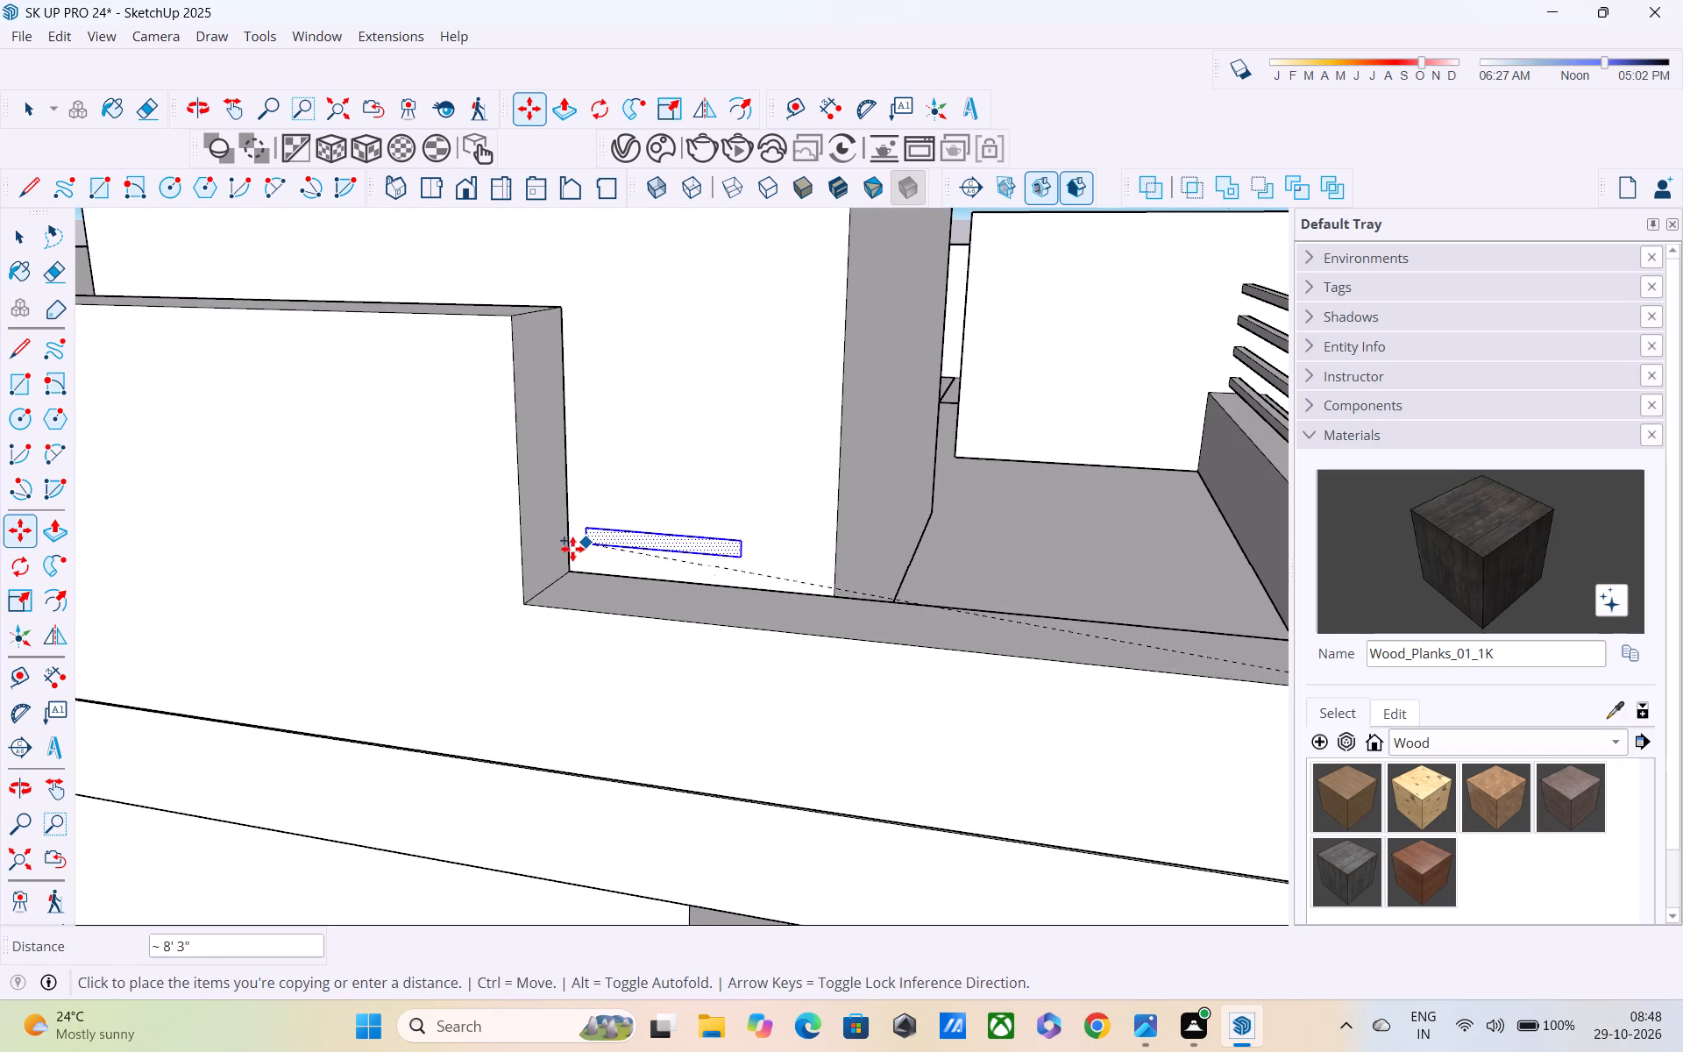
click(547, 579)
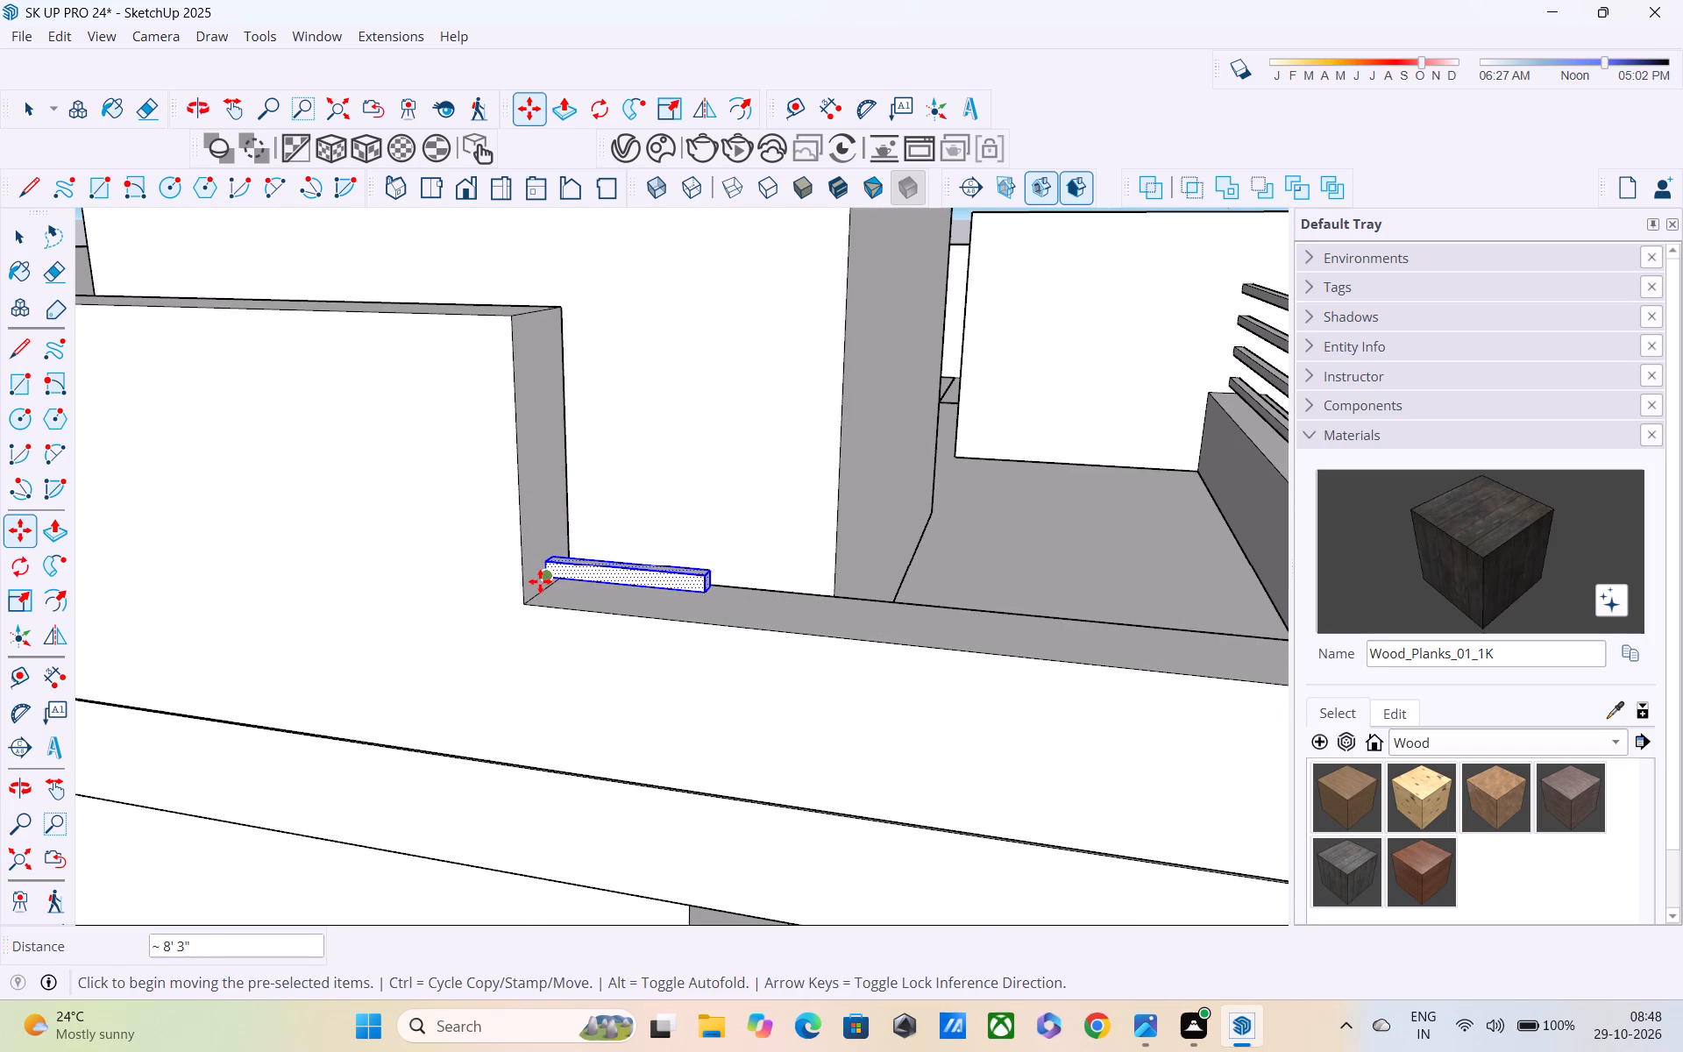
Copy the placed bar straight up about 1' 5" along the end wall and divide the spacing with /3.
click(540, 581)
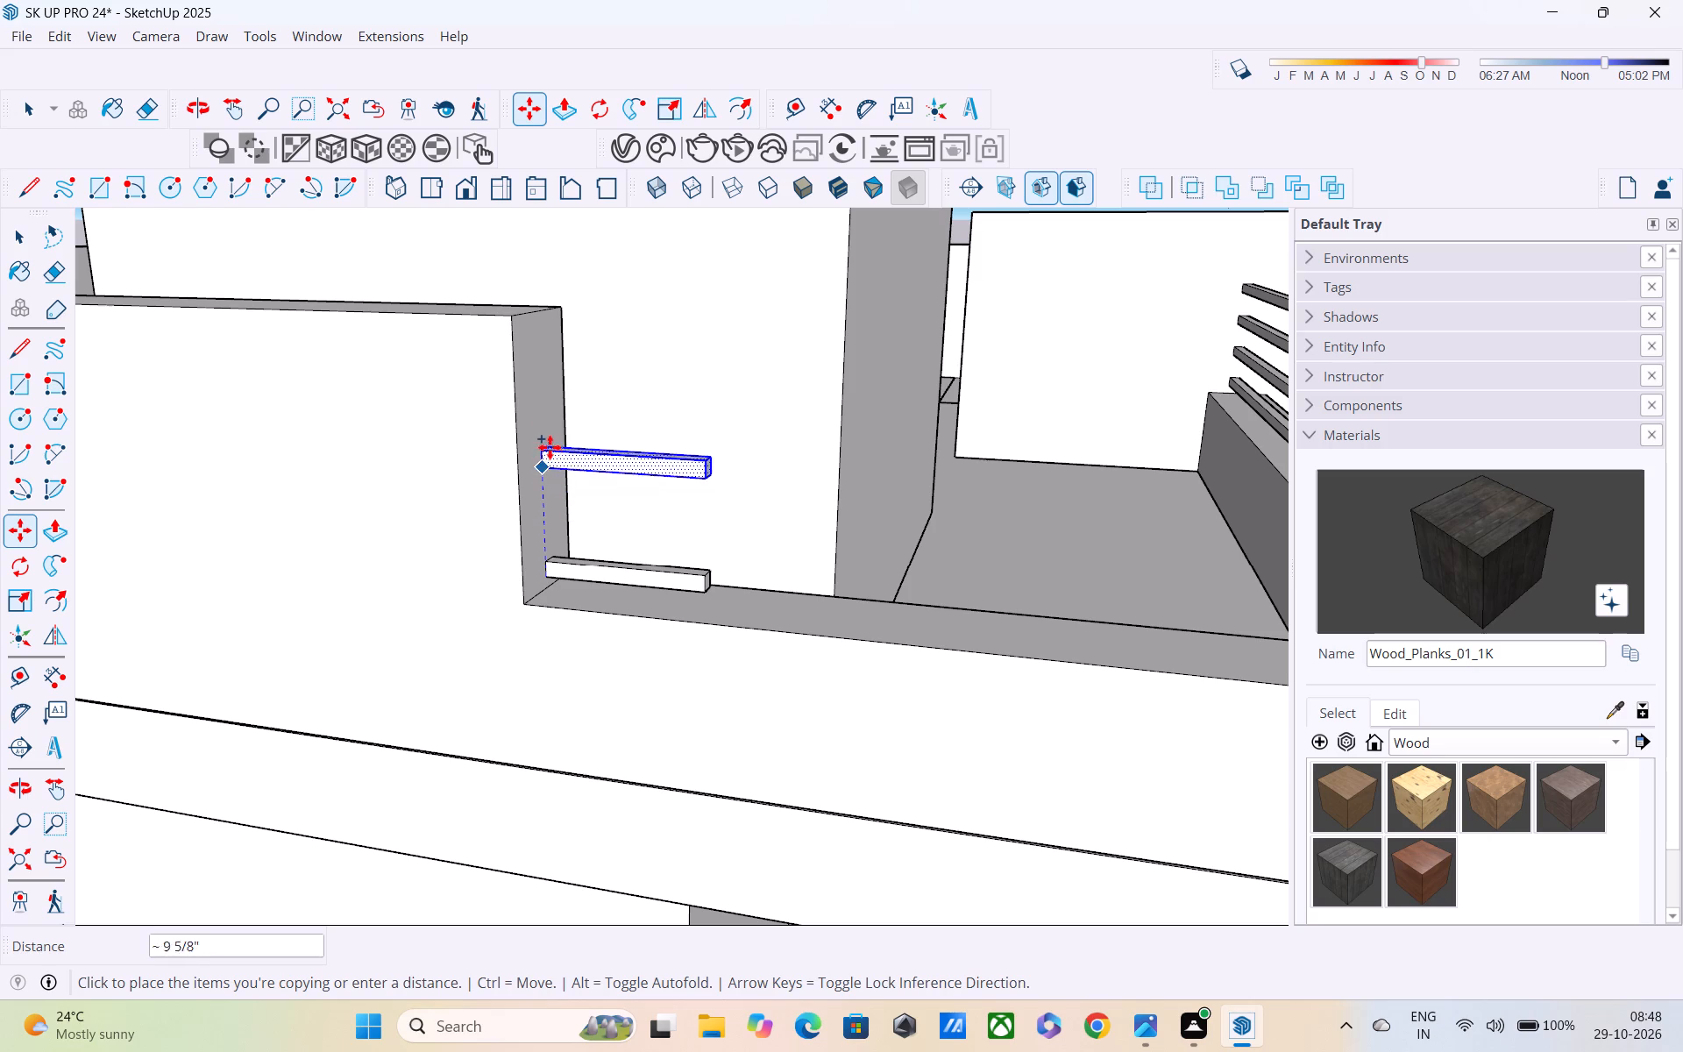
click(535, 360)
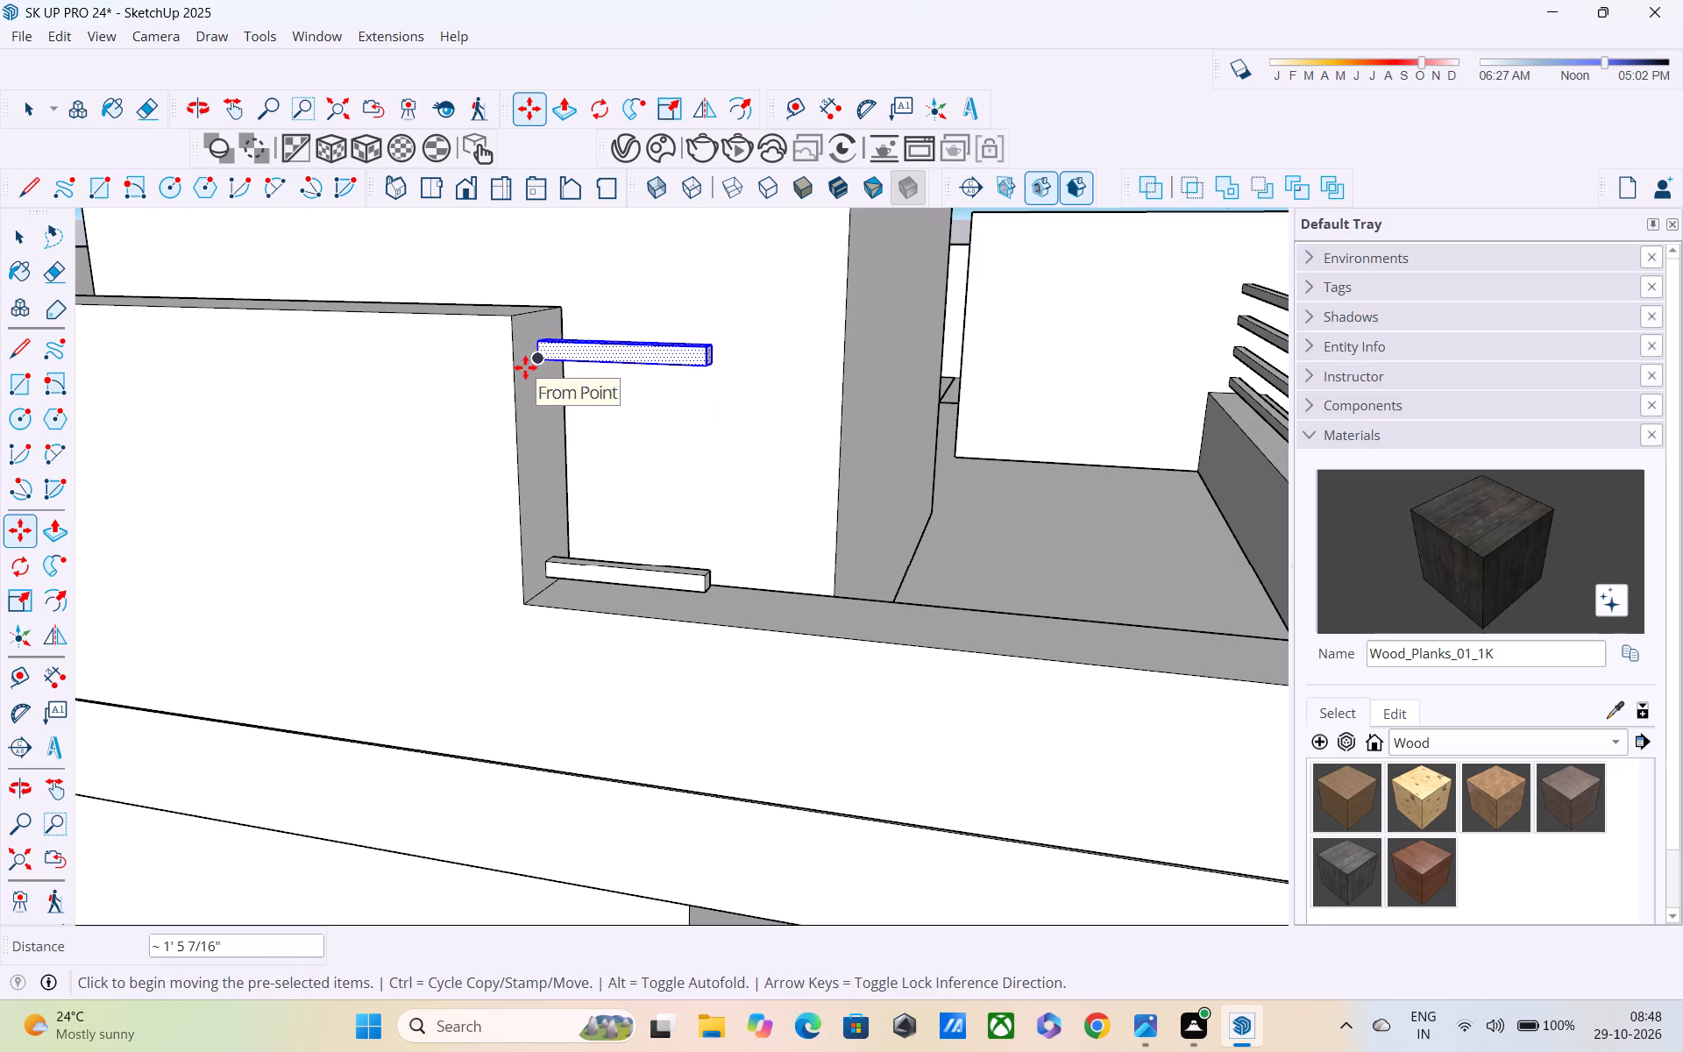
text(/3)
key(Return)
Push/Pull the top bar's free end about 4' 3" across the opening to the corner strip's inner face.
scroll(525, 367, down, 5)
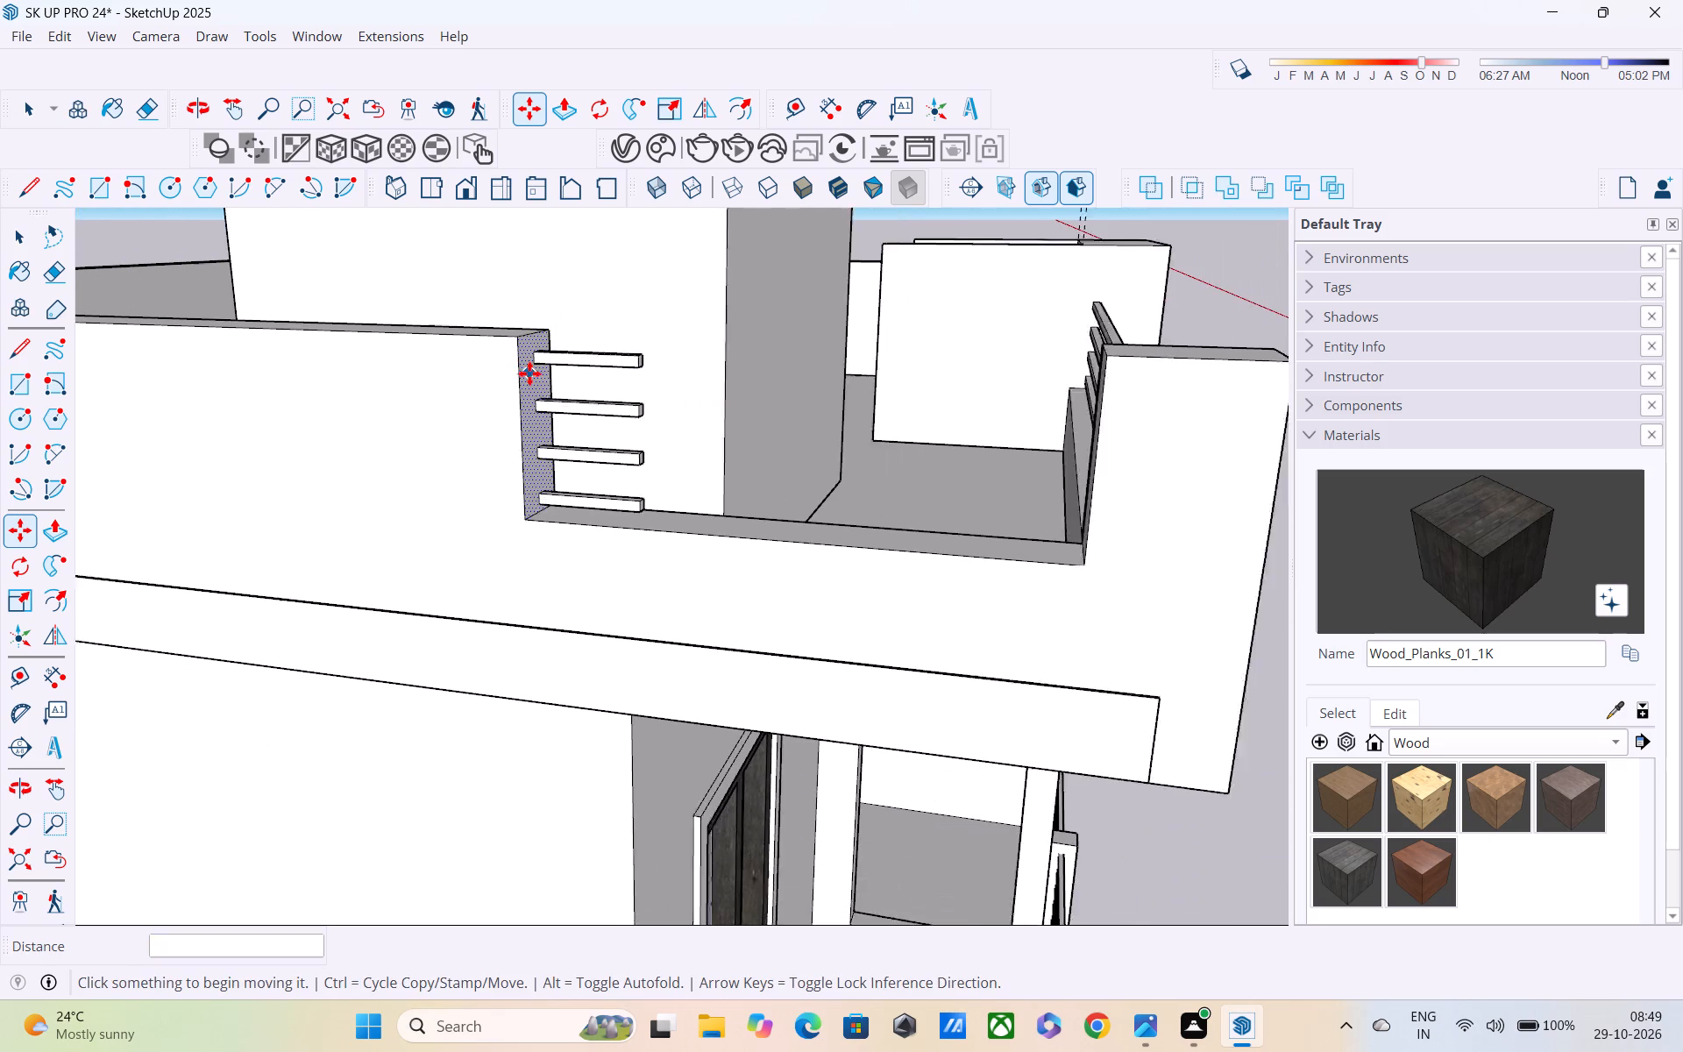
scroll(529, 373, down, 1)
middle_drag(543, 379, 719, 431)
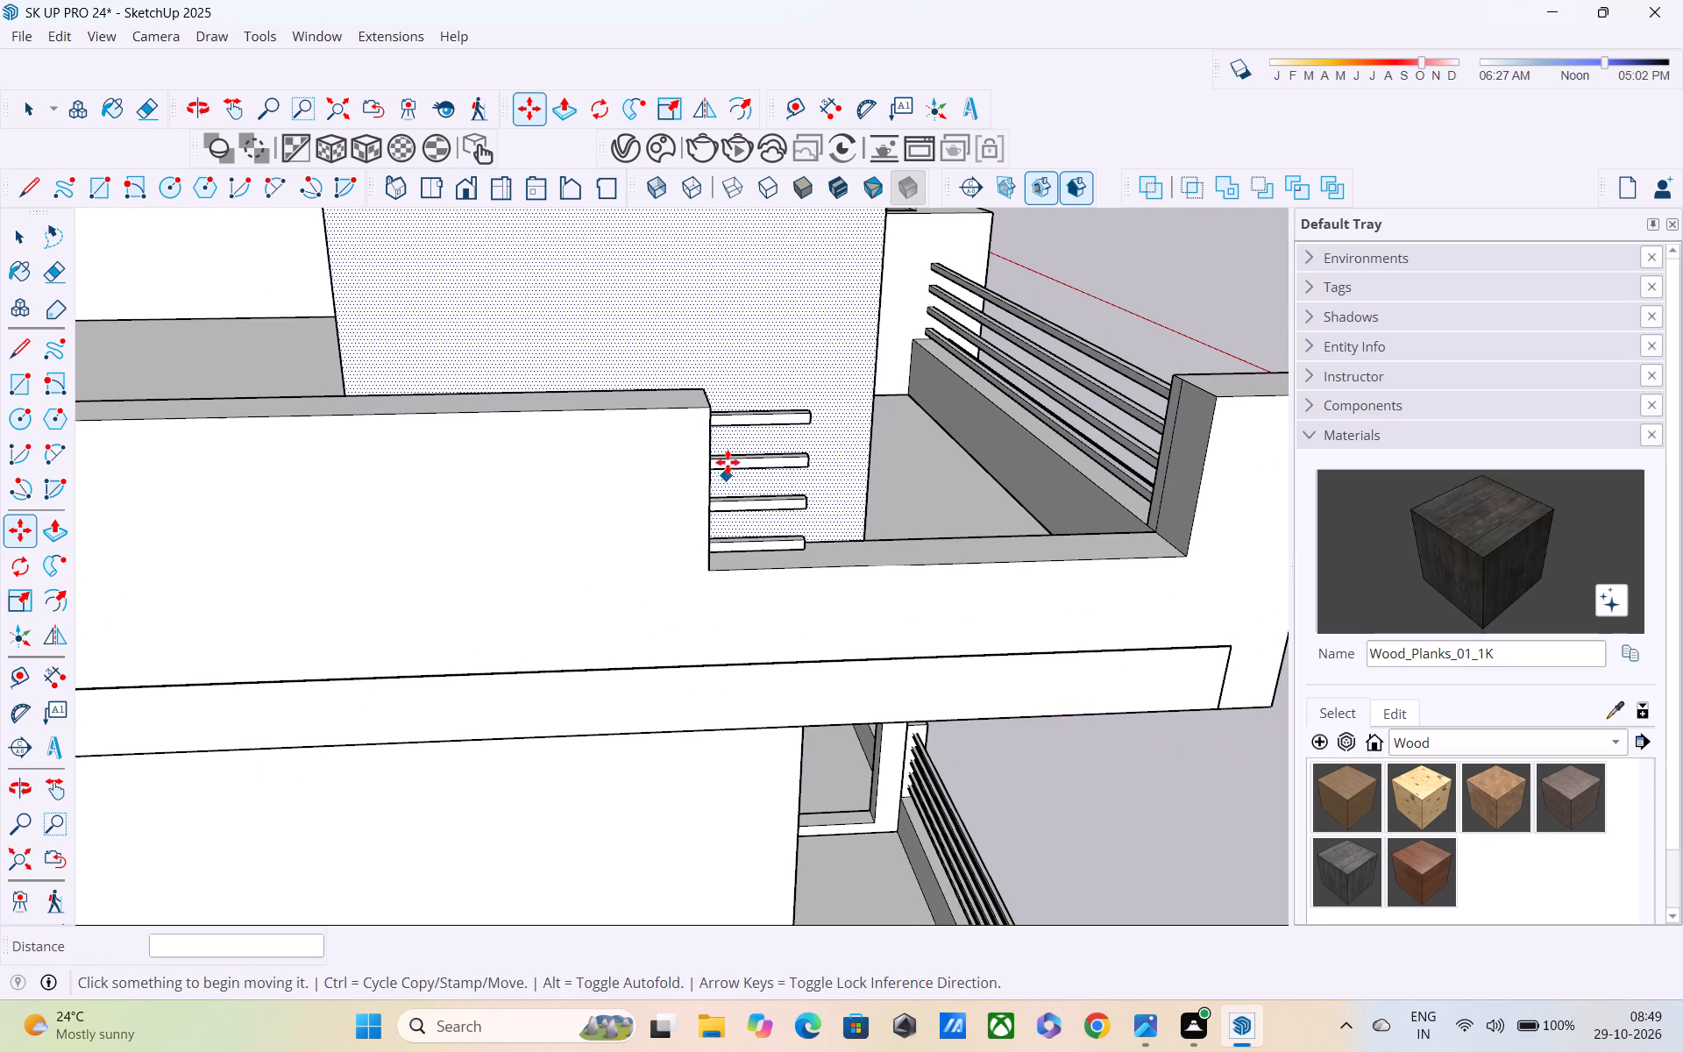
scroll(728, 460, down, 2)
middle_drag(738, 483, 621, 429)
scroll(661, 407, up, 3)
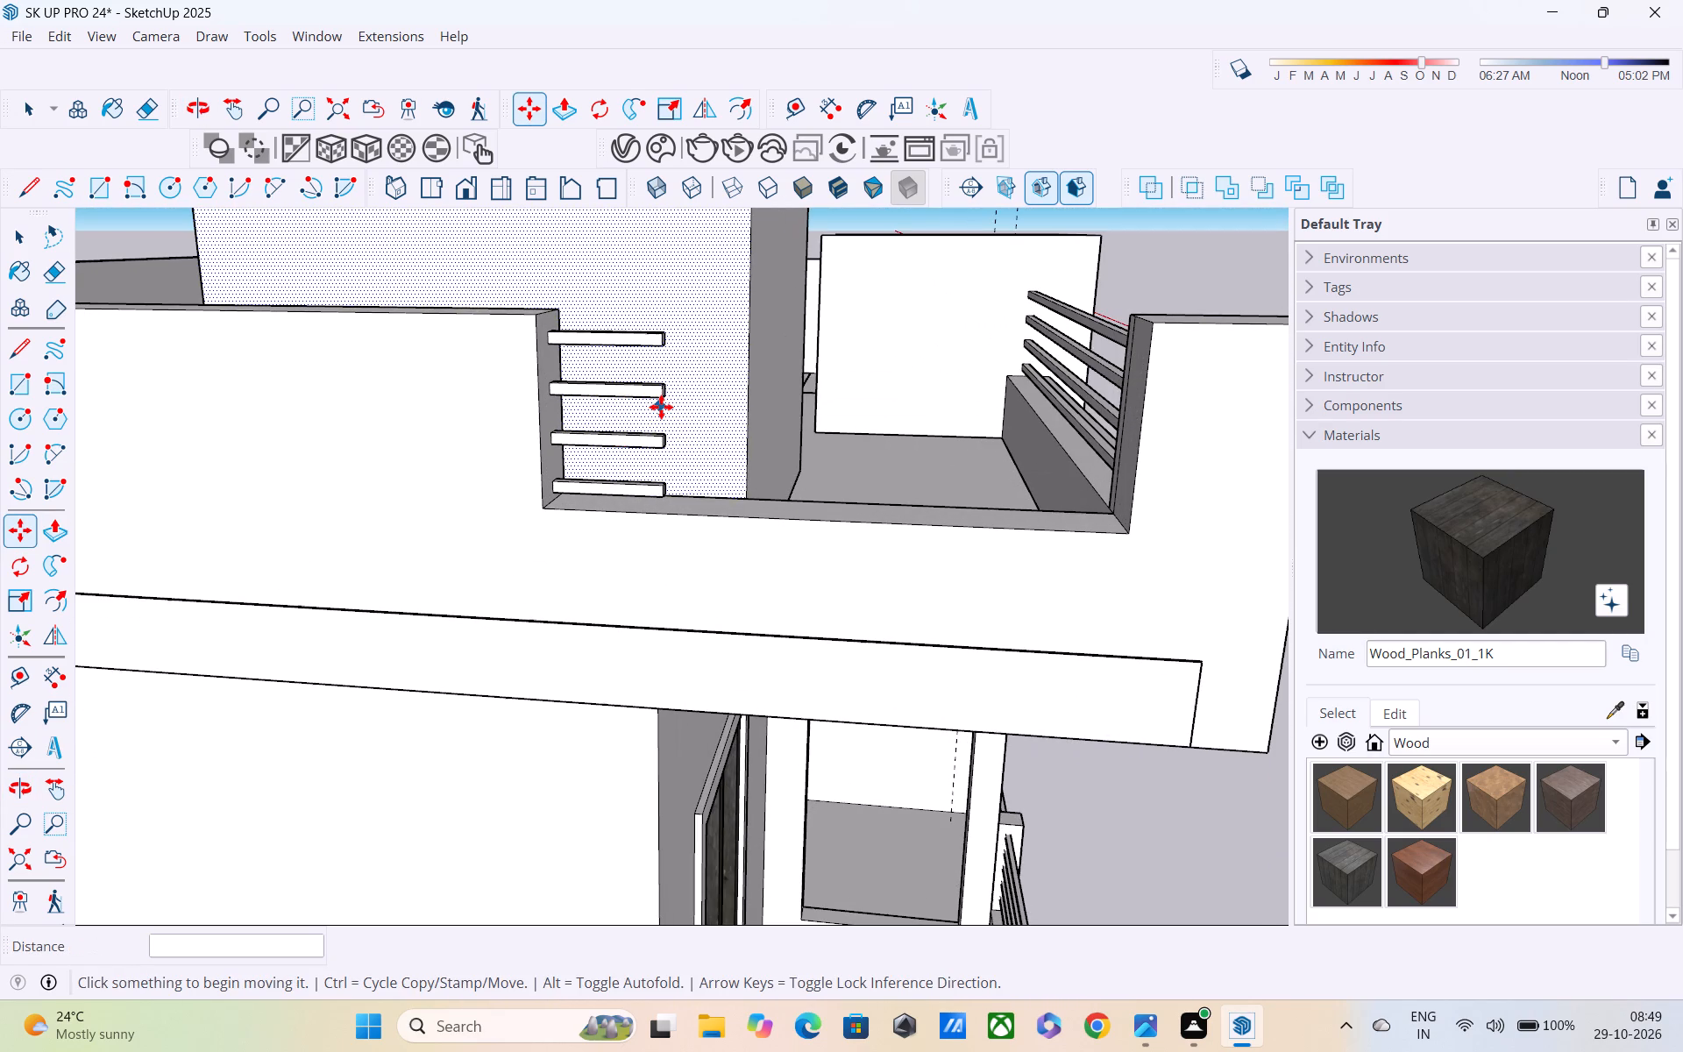
key(p)
scroll(664, 385, up, 3)
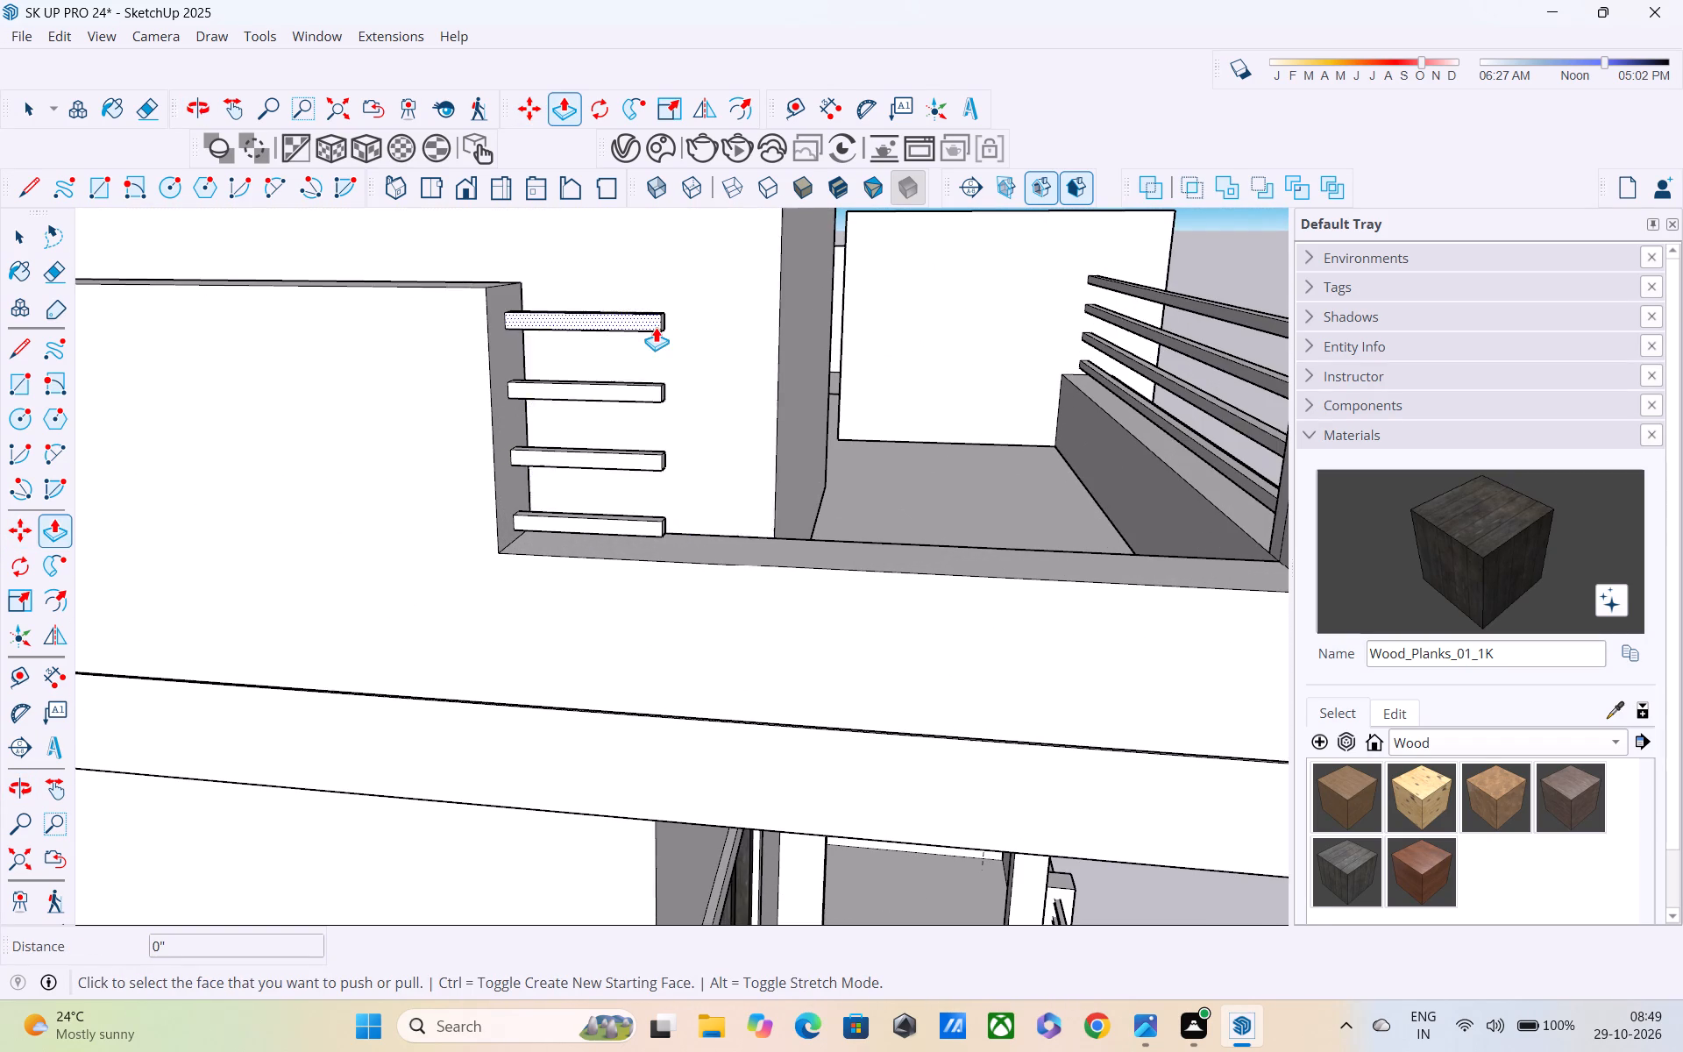
scroll(656, 327, up, 3)
middle_drag(592, 338, 285, 332)
scroll(680, 302, up, 2)
click(671, 316)
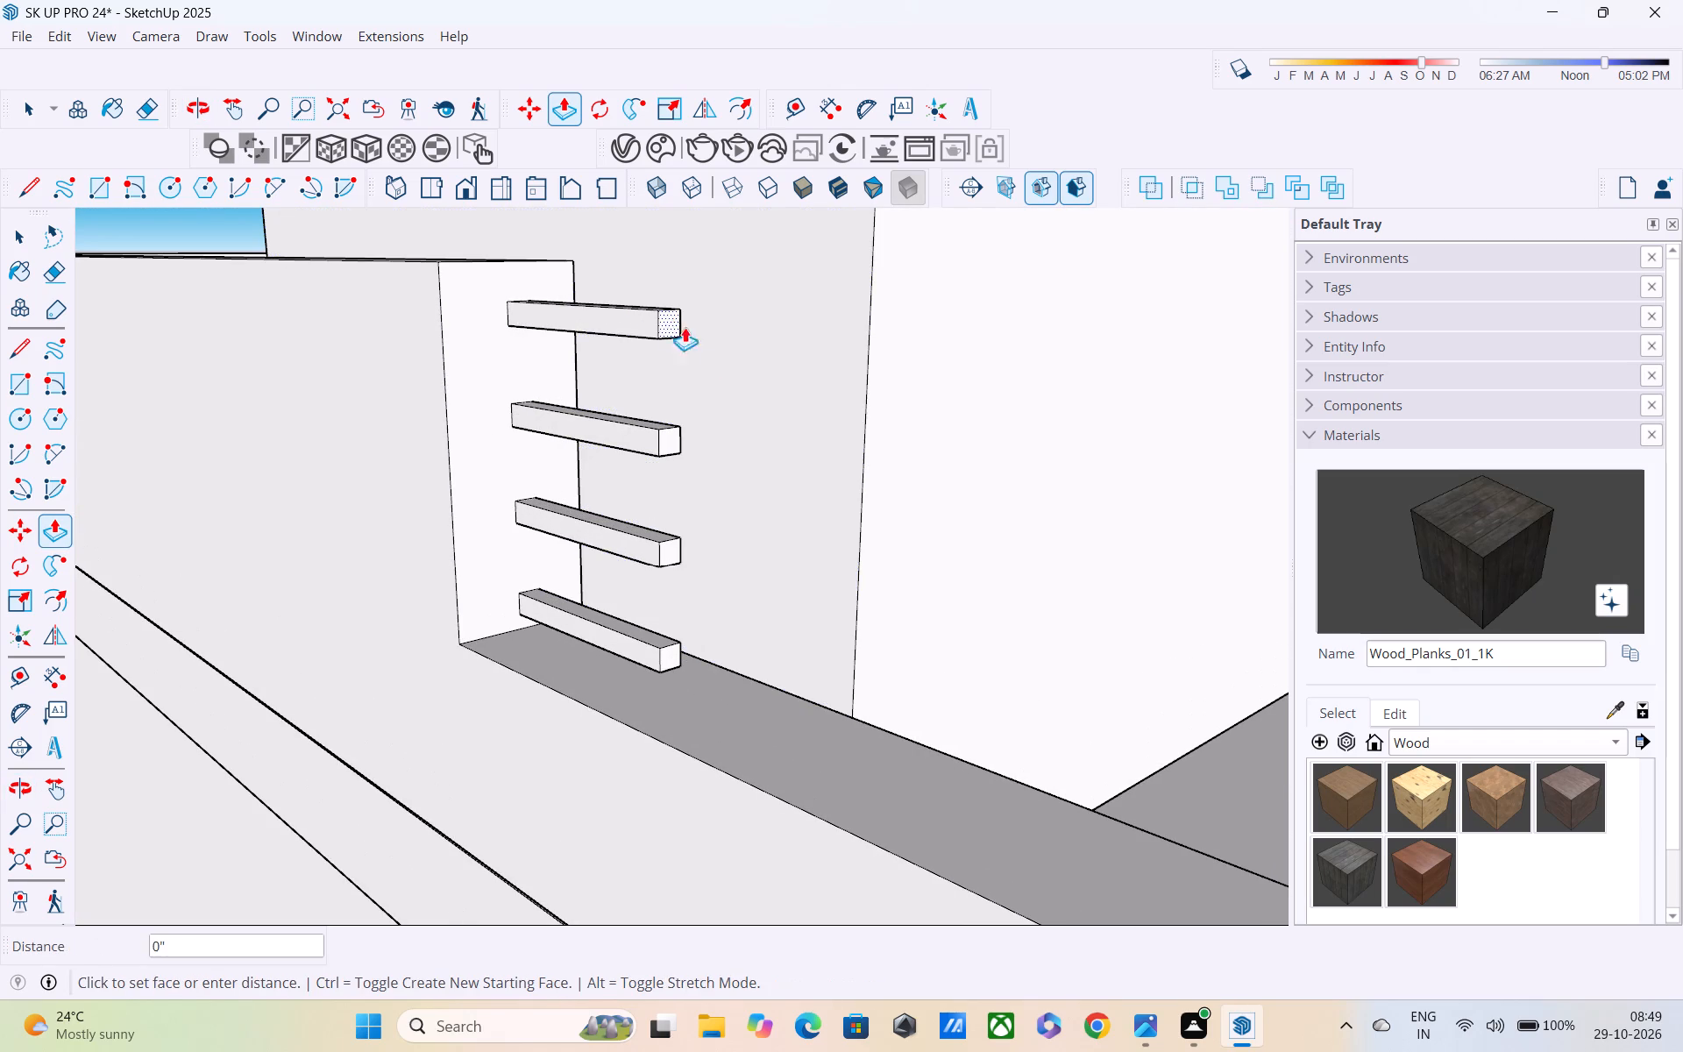
scroll(783, 400, down, 4)
middle_drag(784, 402, 519, 226)
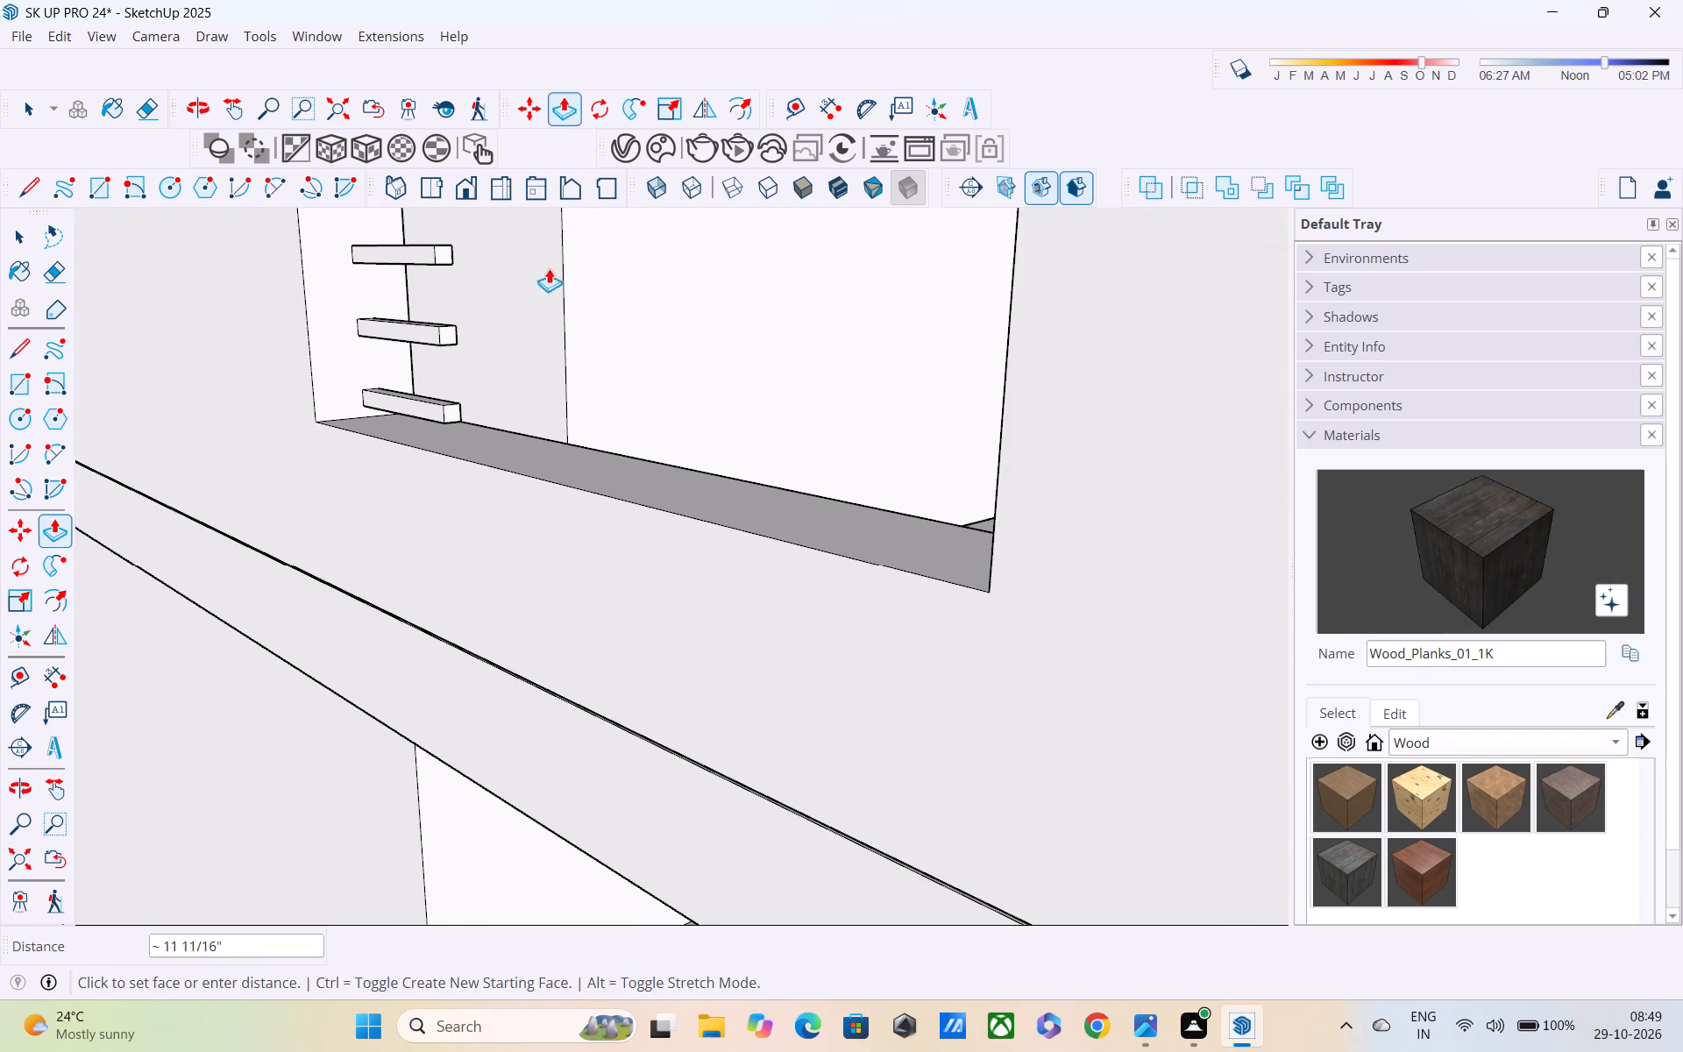
scroll(561, 304, down, 1)
middle_drag(594, 353, 773, 570)
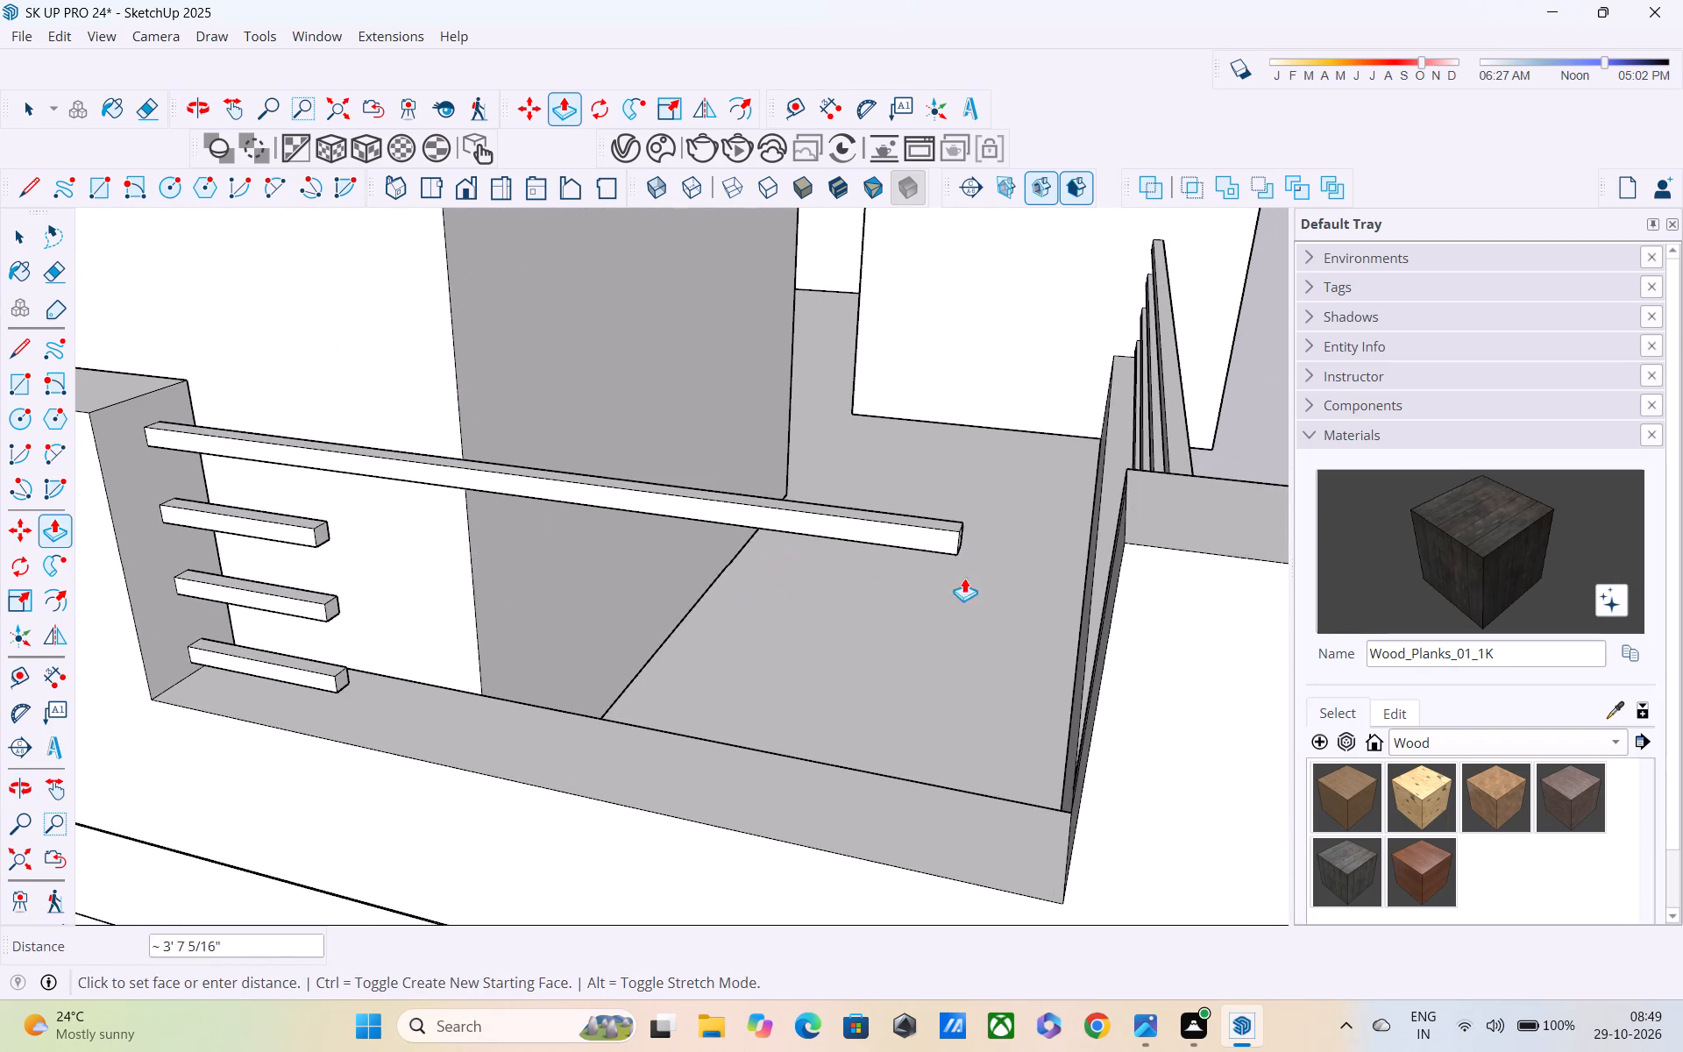
middle_drag(964, 578, 500, 548)
middle_drag(501, 546, 828, 537)
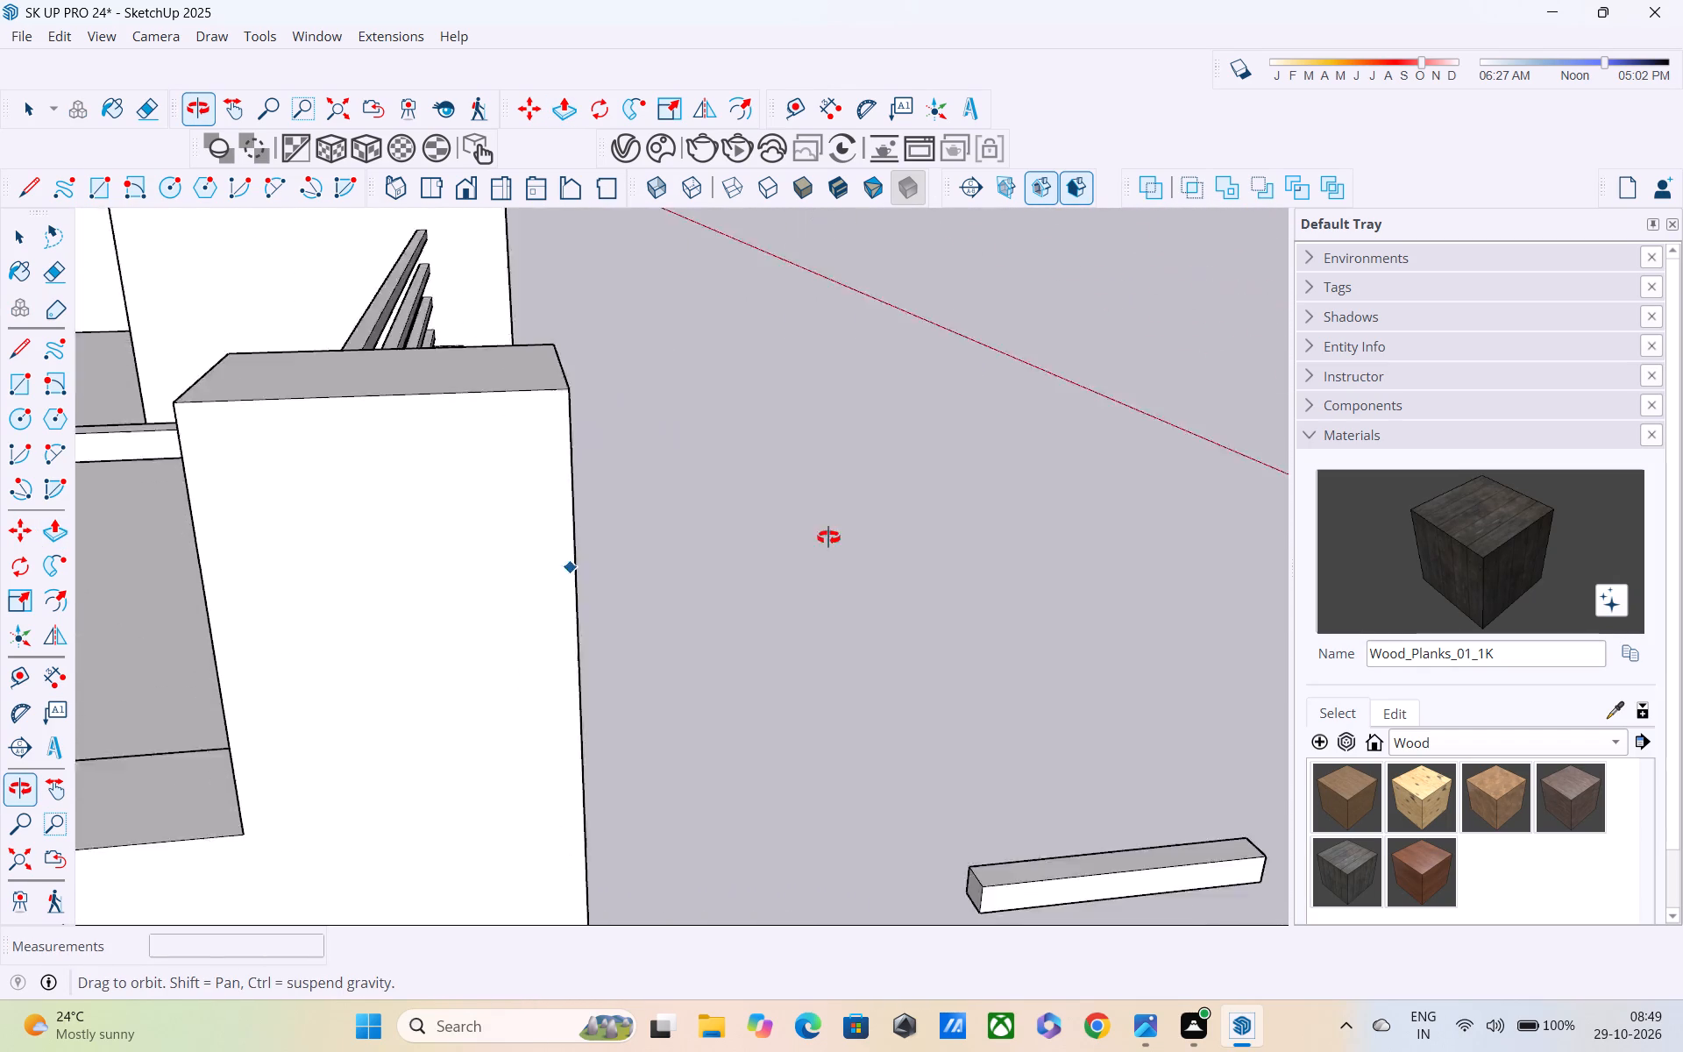
middle_drag(828, 537, 1147, 490)
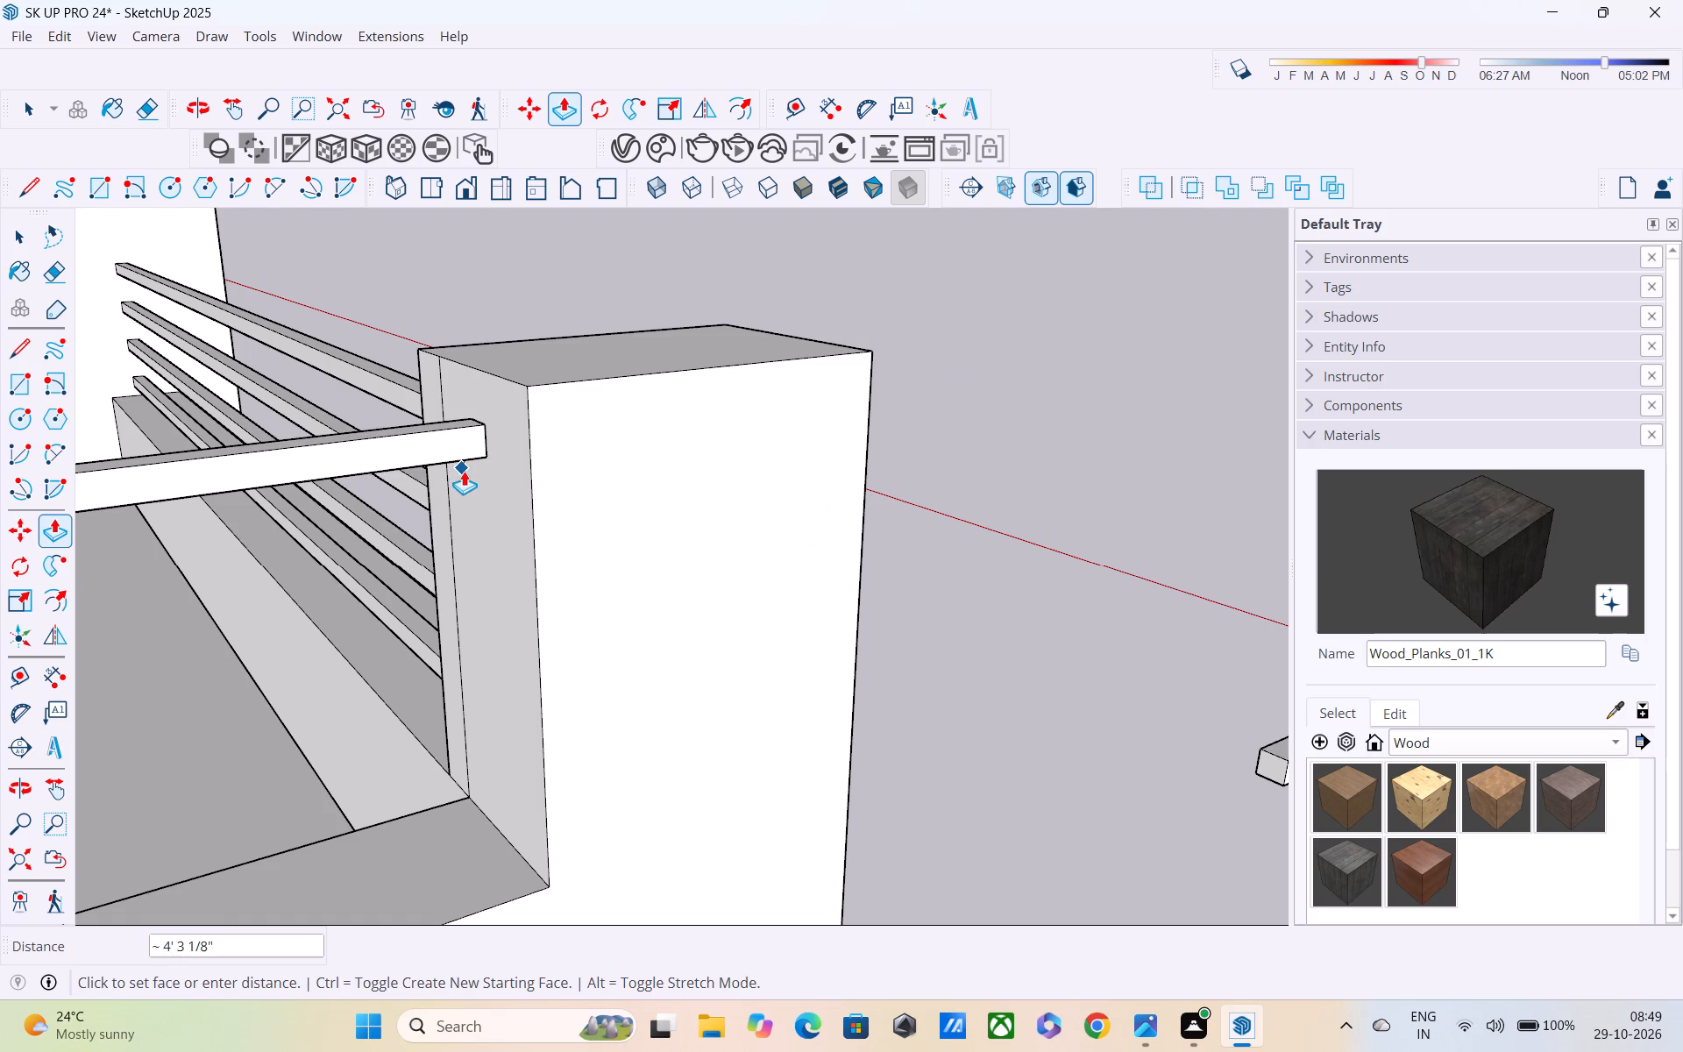
click(465, 472)
Extend the remaining three short bars across the side parapet opening by repeating the top bar's Push/Pull distance.
scroll(465, 472, down, 1)
scroll(694, 411, down, 2)
middle_drag(689, 415, 1121, 354)
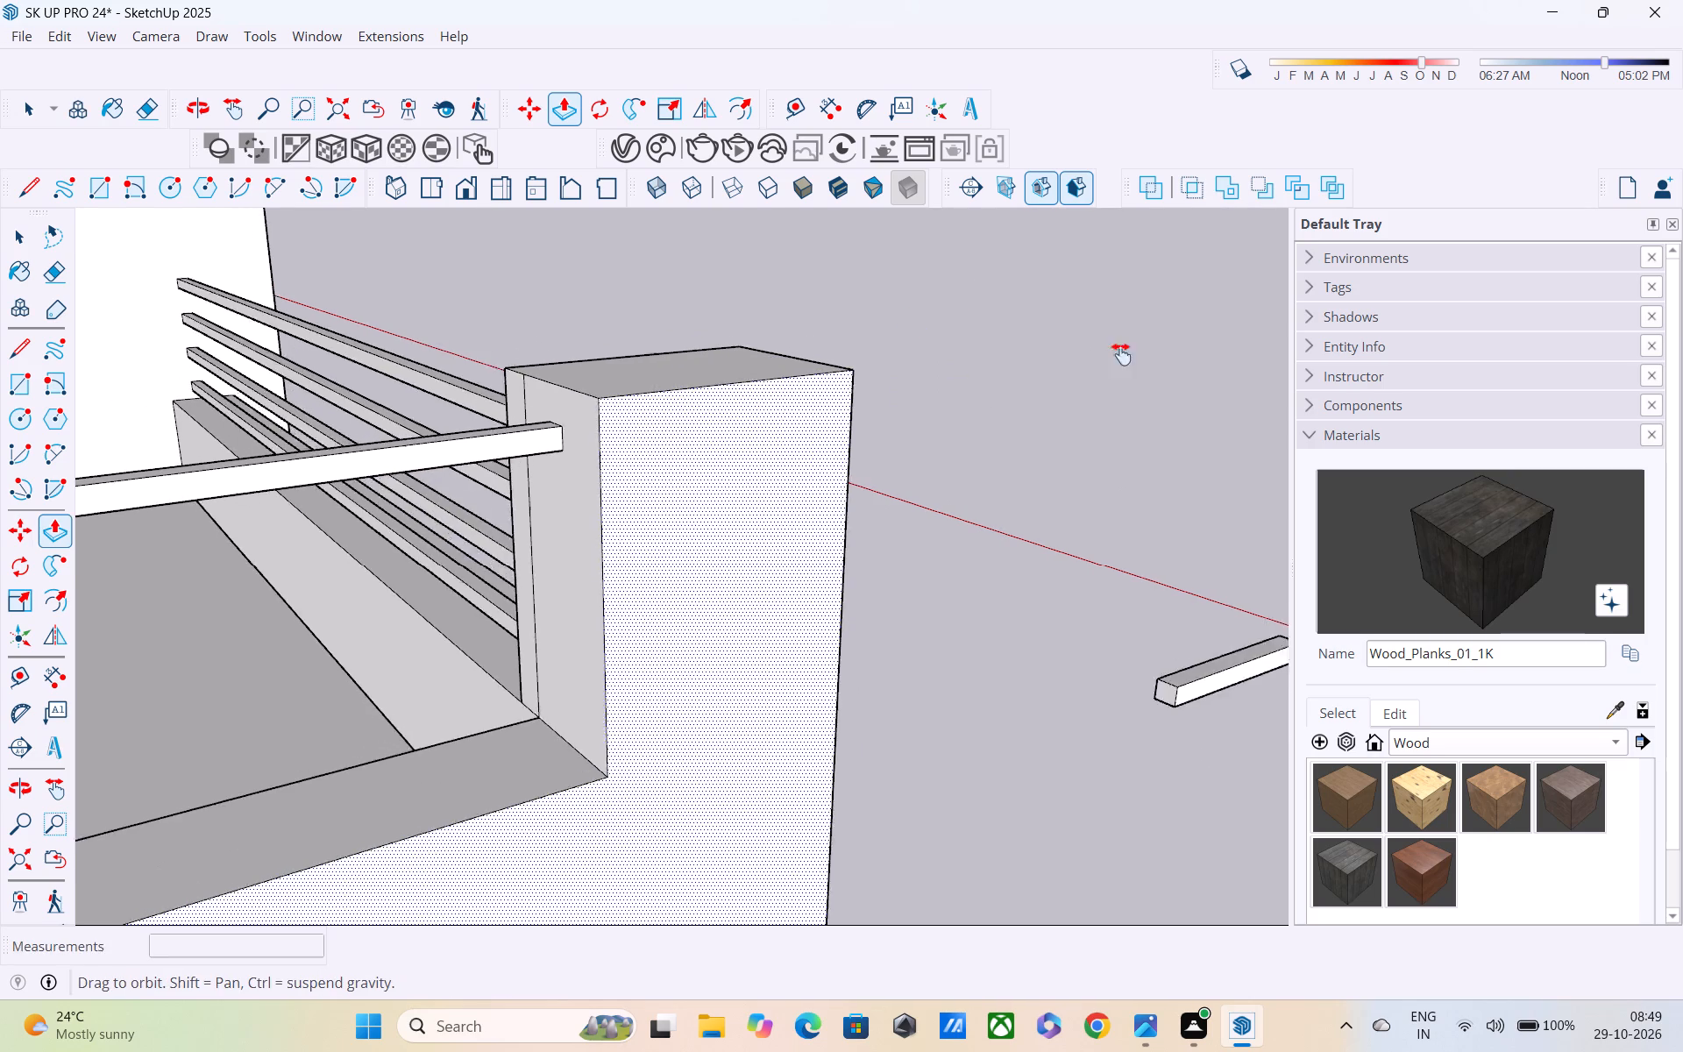
middle_drag(1121, 354, 1283, 286)
middle_drag(863, 480, 1171, 302)
middle_drag(1159, 318, 491, 412)
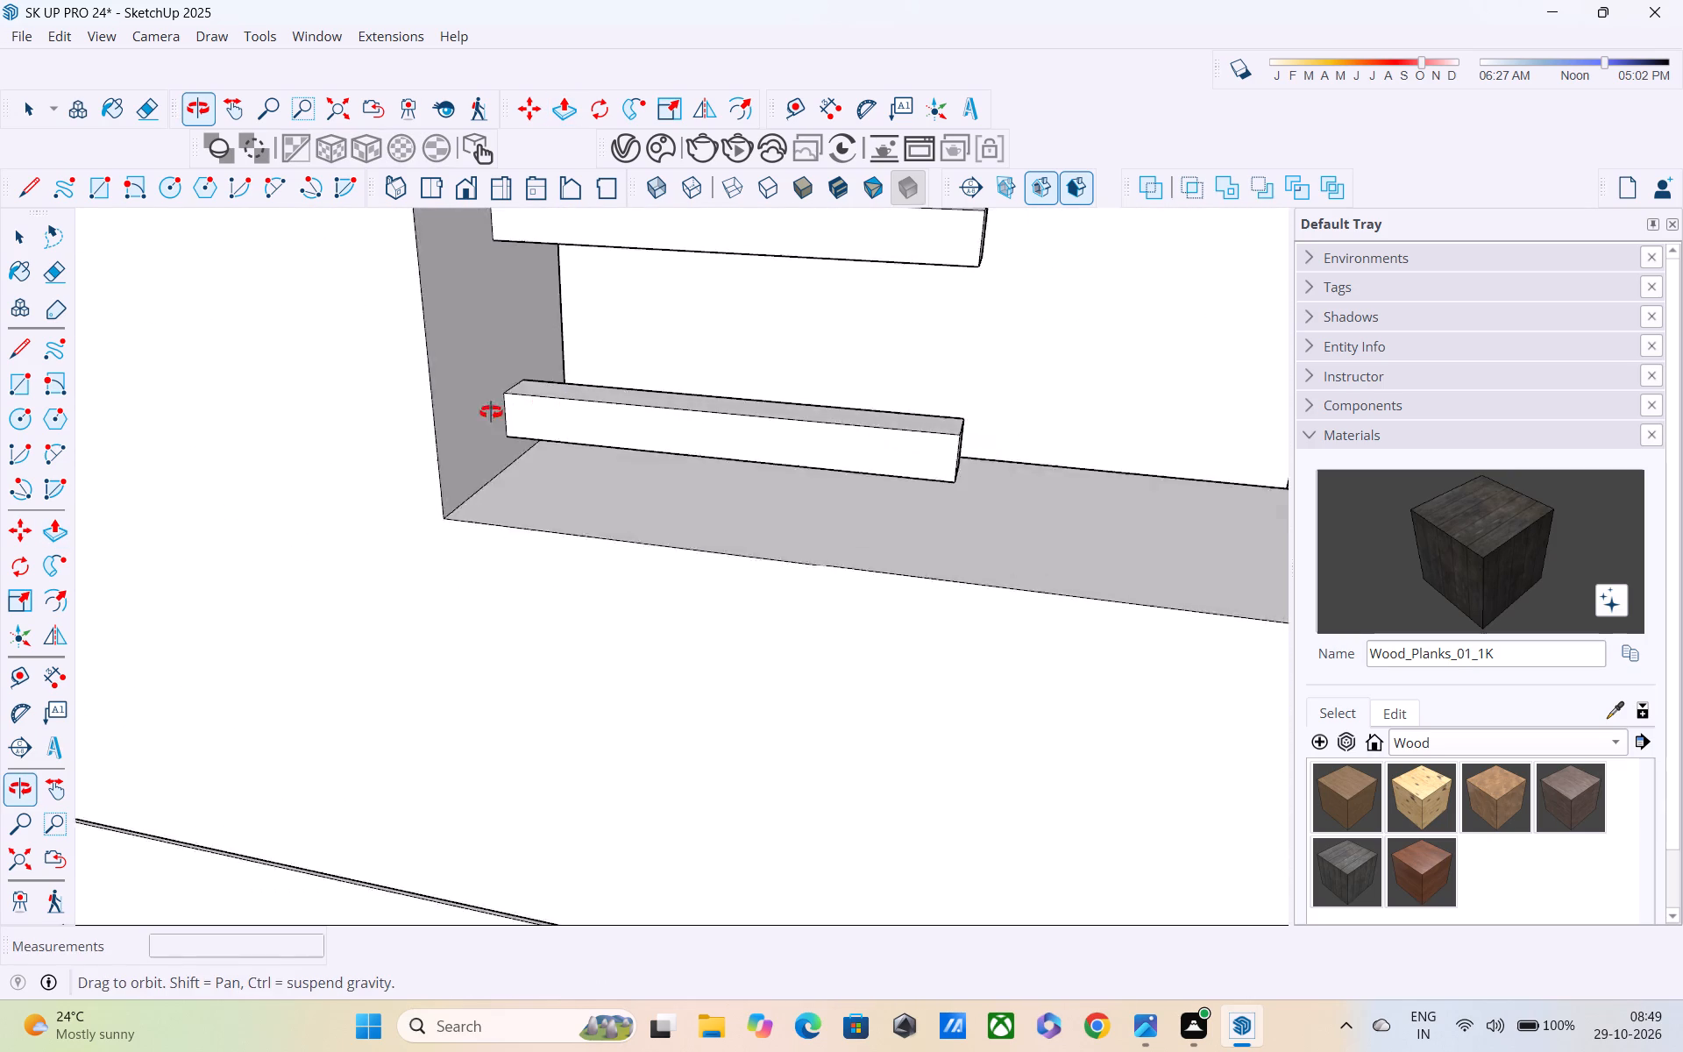
middle_drag(491, 412, 490, 413)
scroll(614, 362, down, 3)
double_click(742, 293)
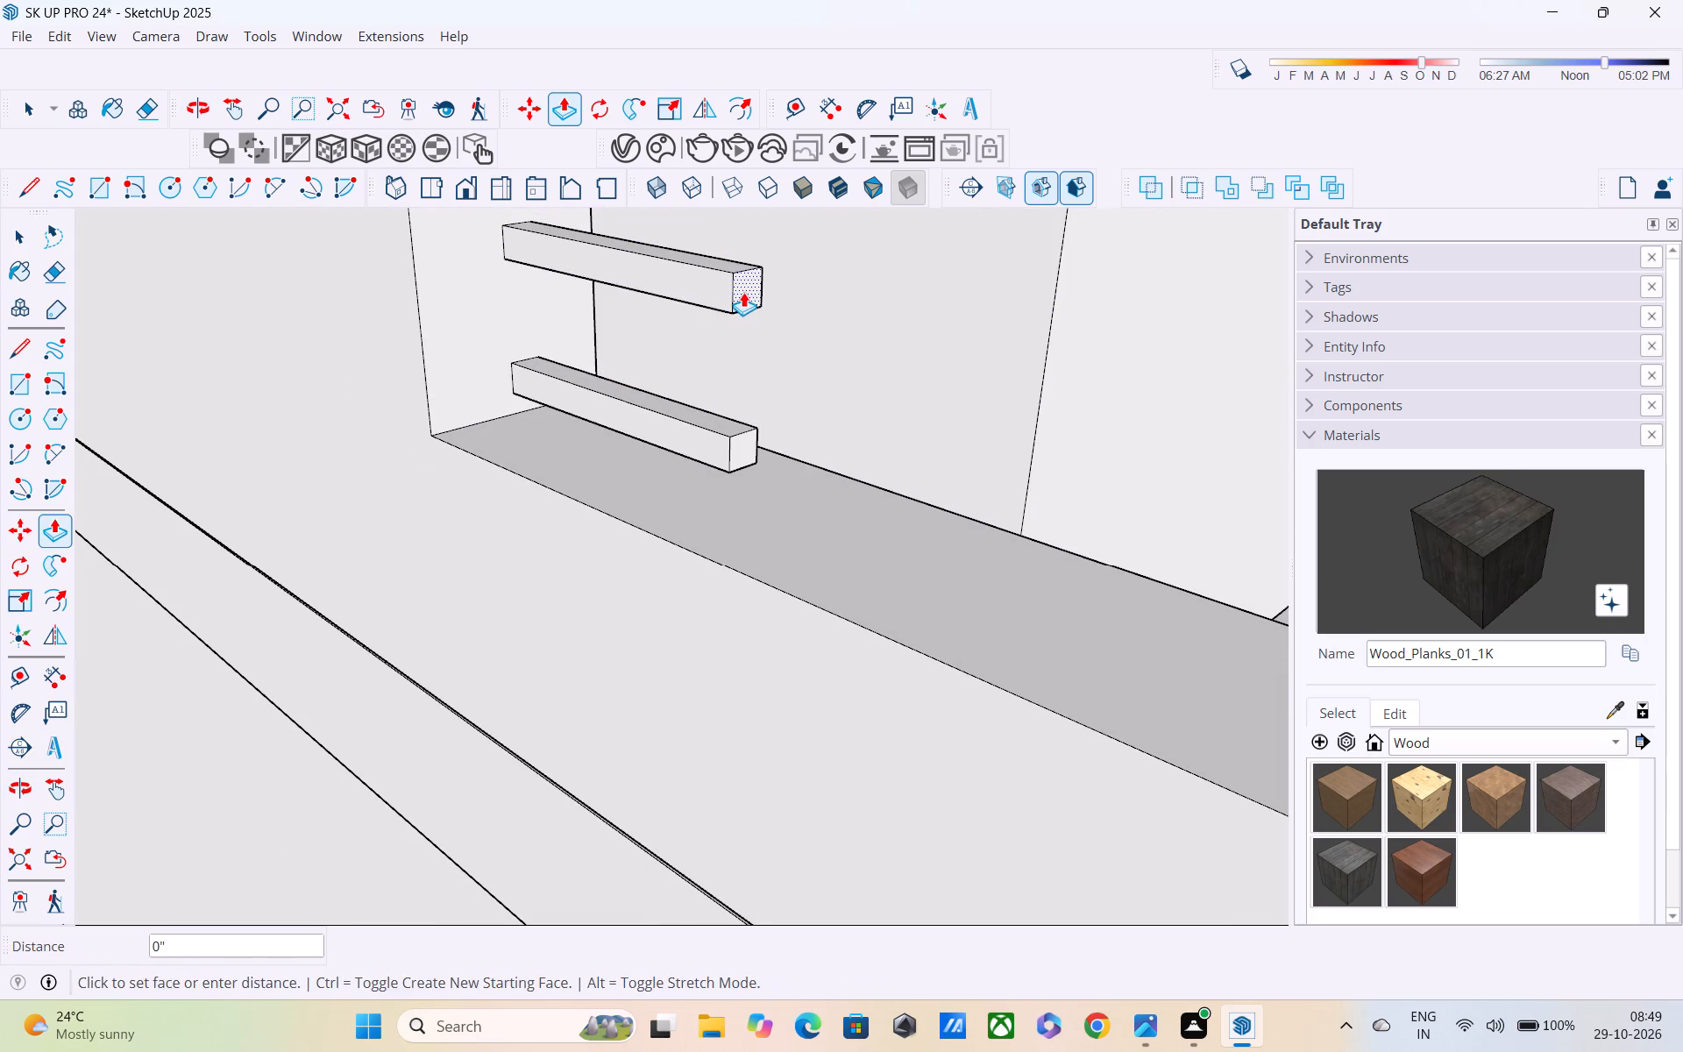
double_click(749, 452)
scroll(749, 451, down, 4)
middle_drag(711, 501, 752, 430)
scroll(763, 420, down, 9)
scroll(704, 464, down, 4)
shift+middle_drag(704, 464, 744, 506)
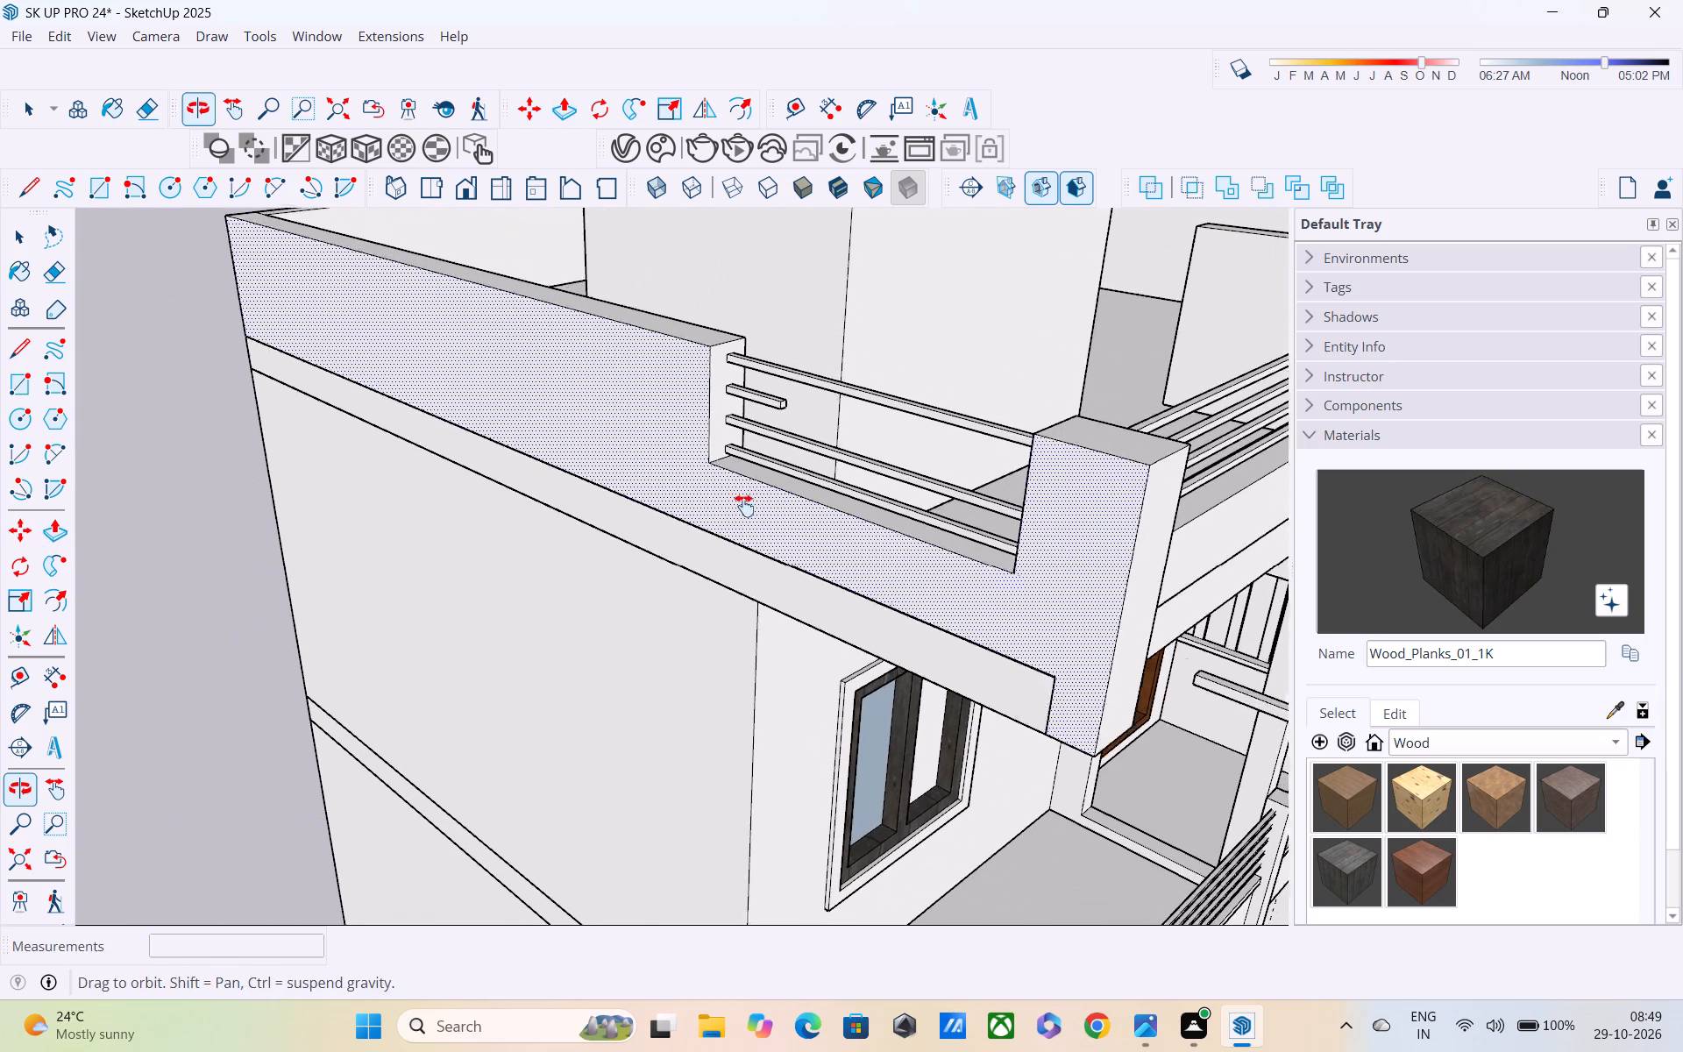
shift+middle_drag(744, 506, 748, 509)
scroll(799, 408, up, 9)
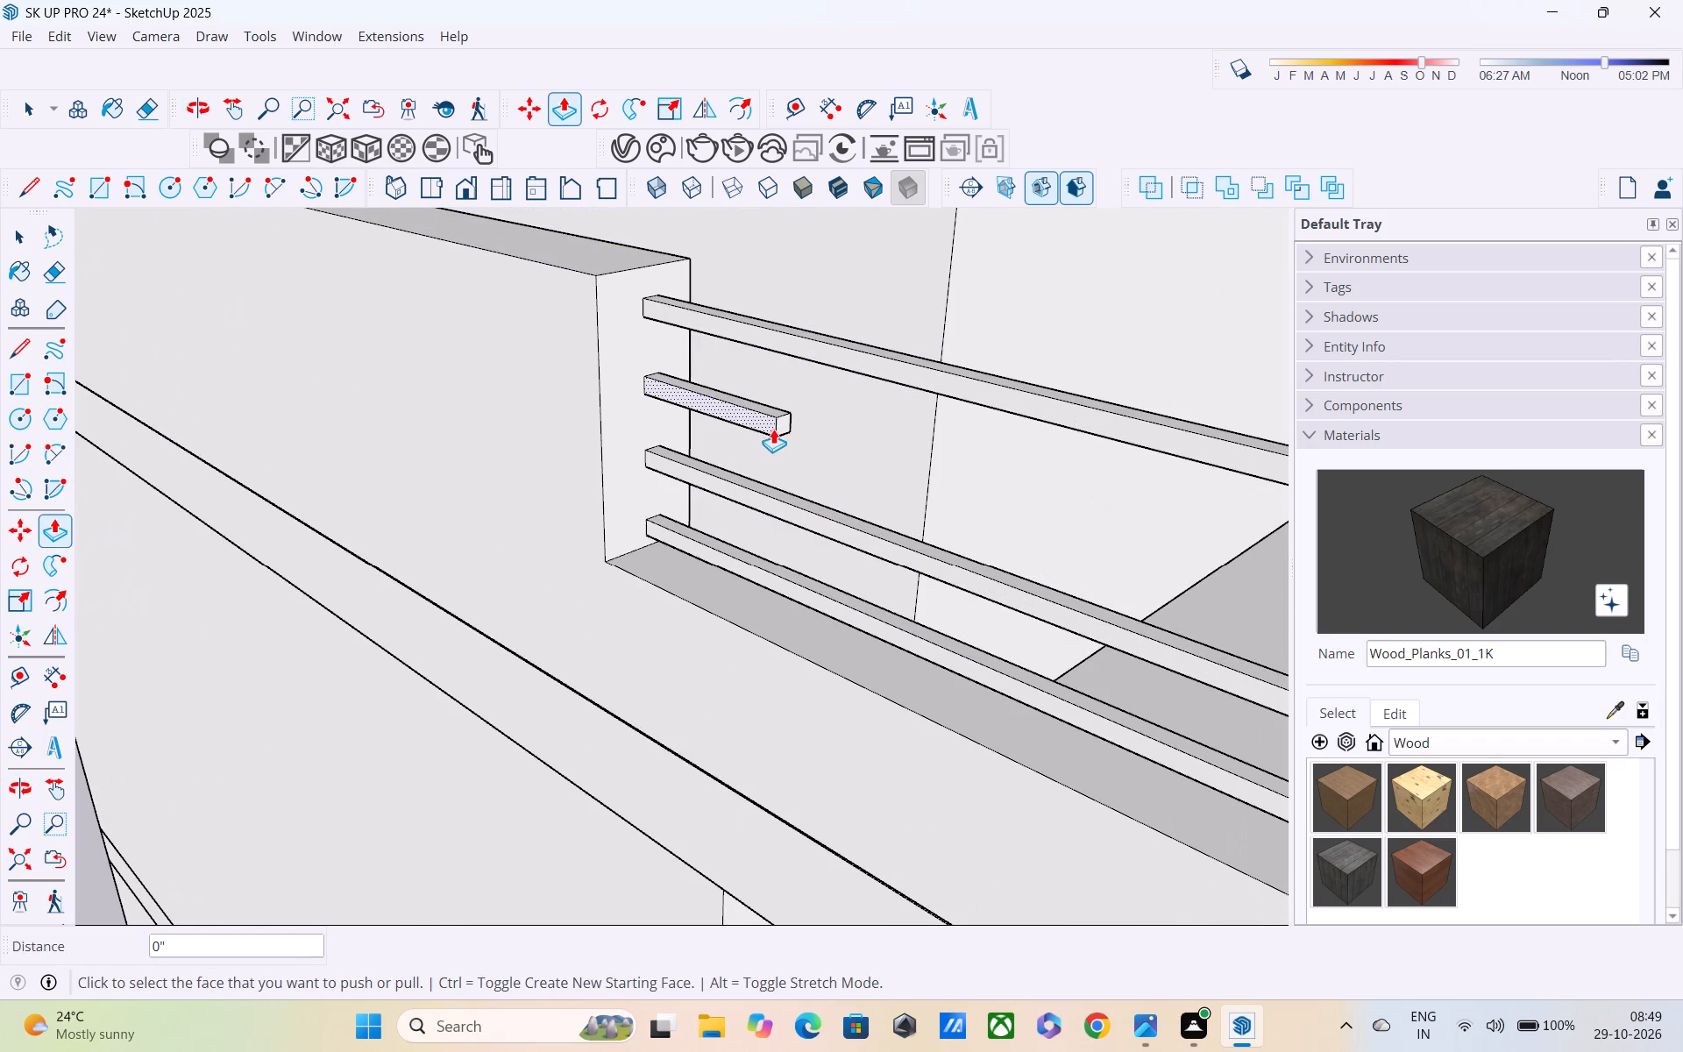
double_click(780, 418)
Open the wall group and push the raised threshold face in the upper balcony doorway down to the floor level.
scroll(780, 418, up, 1)
scroll(780, 418, down, 5)
shift+middle_drag(811, 472, 536, 338)
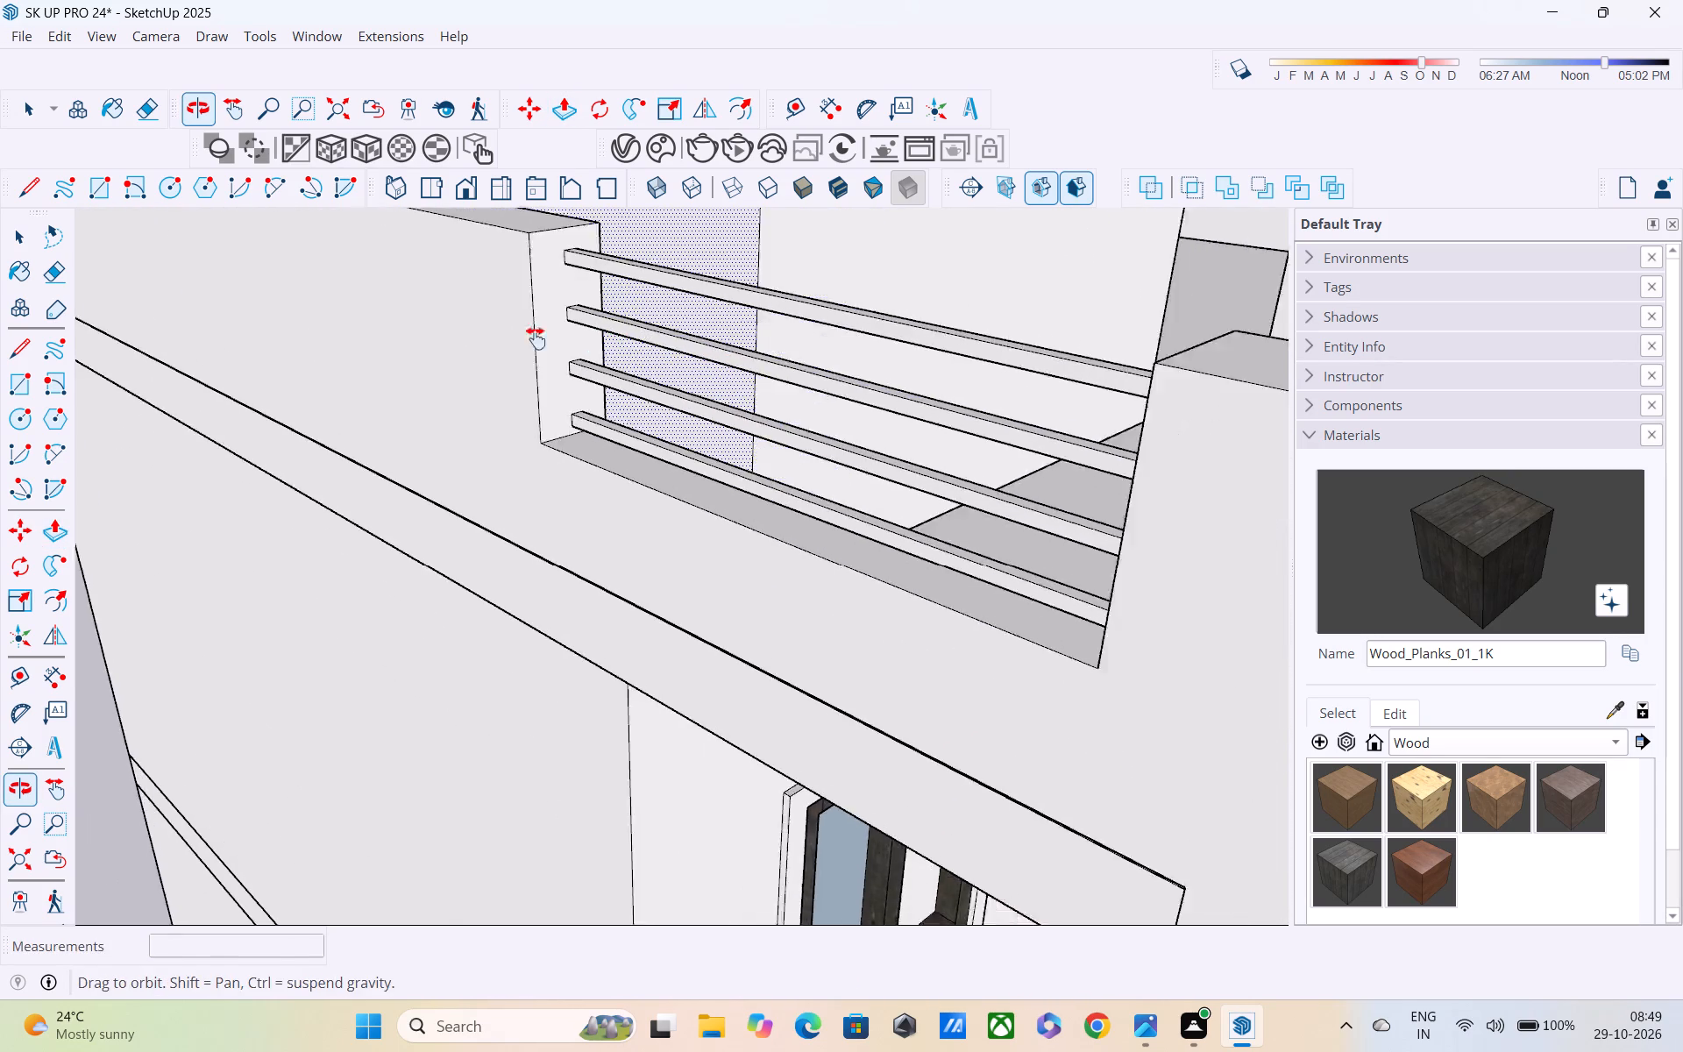
shift+middle_drag(536, 338, 467, 324)
shift+scroll(451, 322, up, 1)
scroll(418, 318, down, 9)
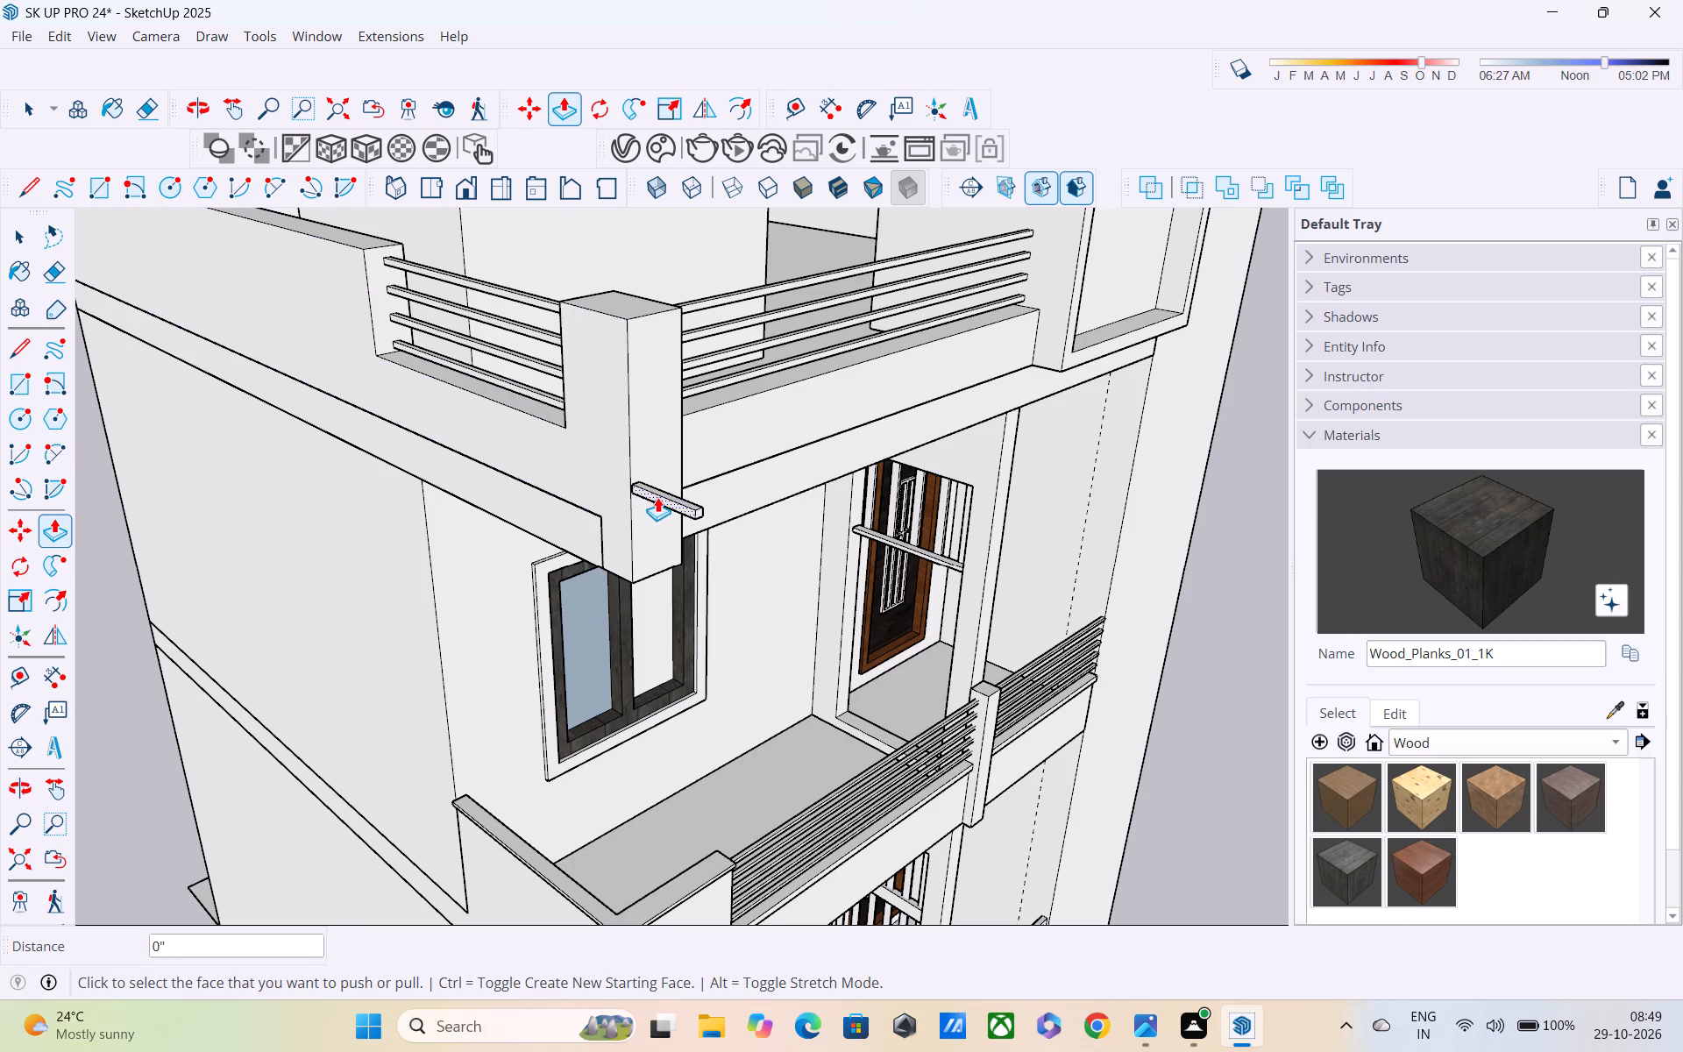
middle_drag(685, 503, 910, 505)
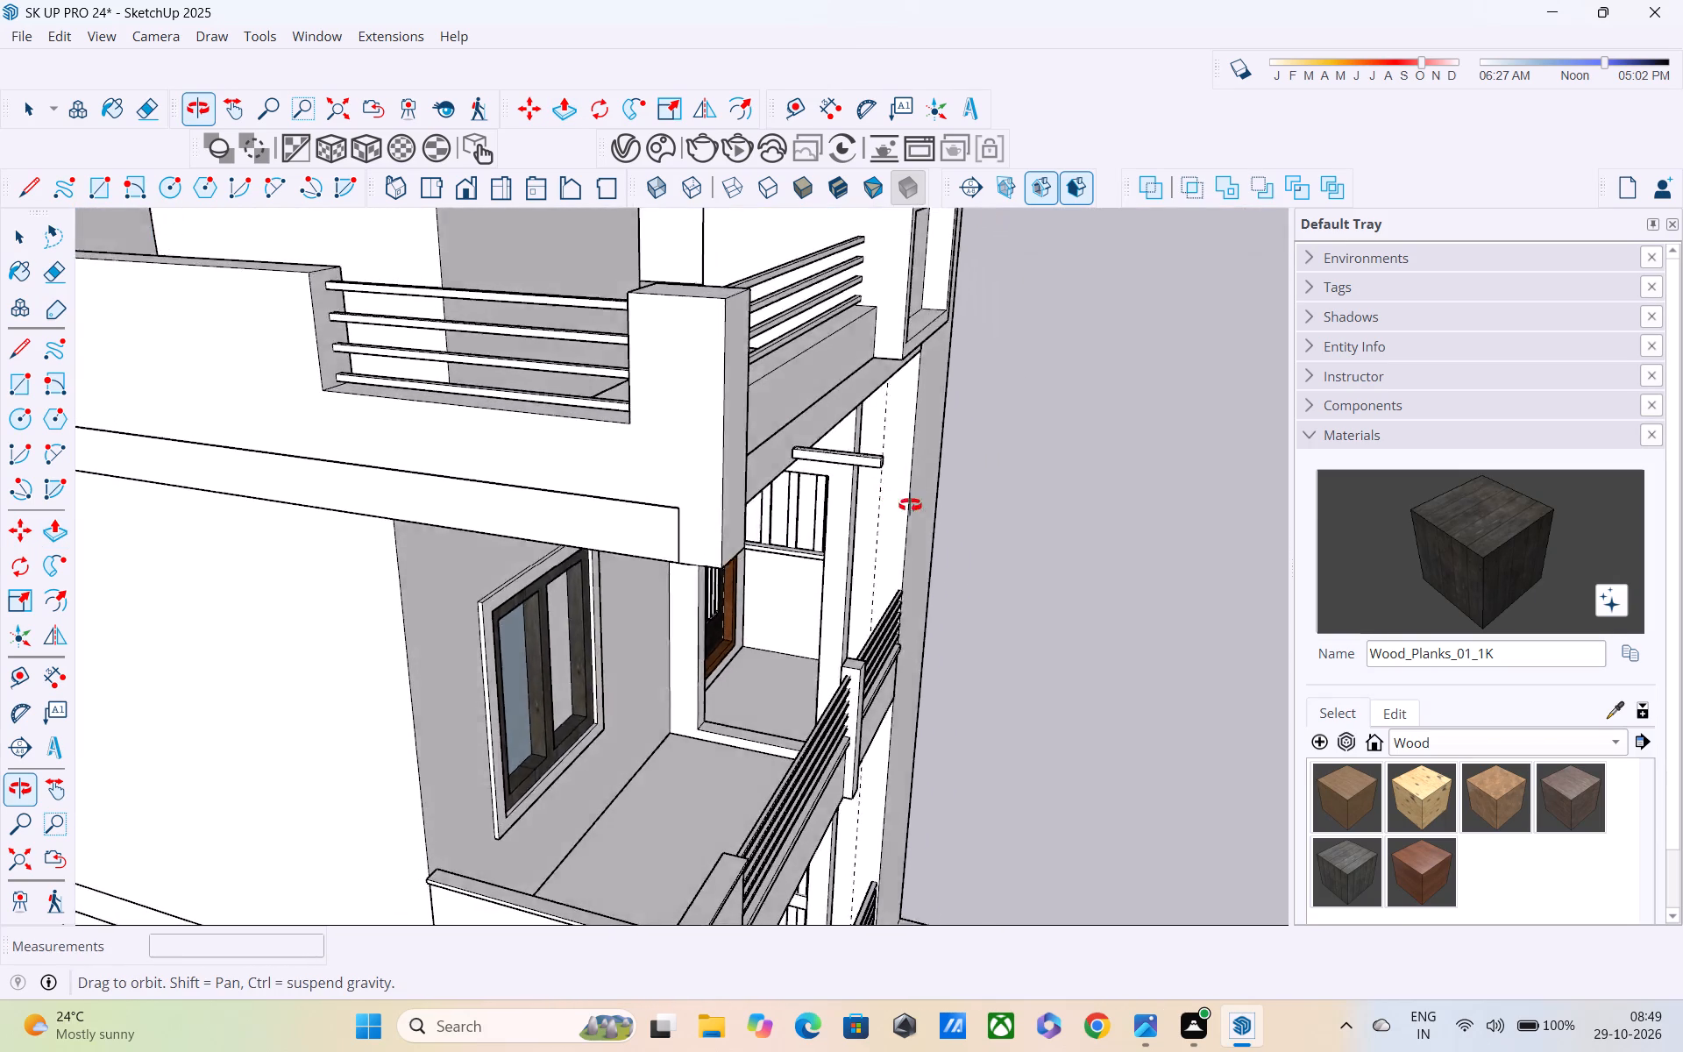
middle_drag(910, 505, 899, 272)
key(space)
click(1051, 391)
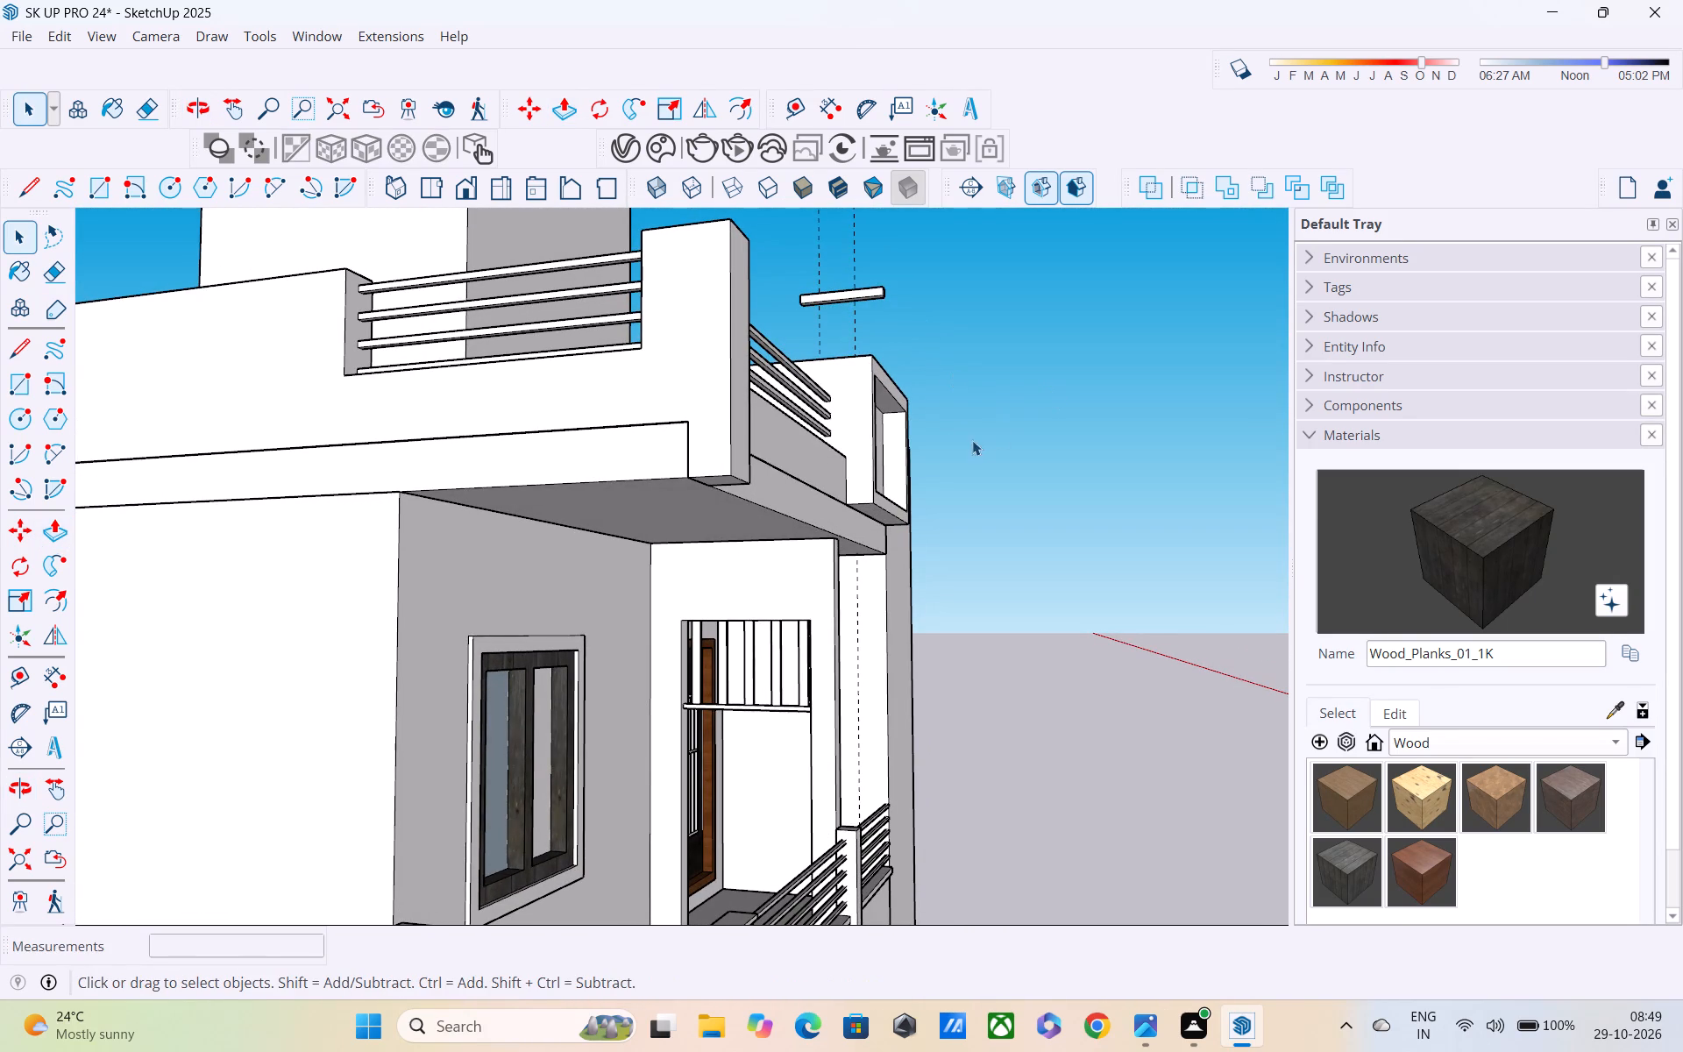
middle_drag(969, 440, 780, 330)
scroll(770, 322, up, 1)
scroll(770, 322, down, 5)
middle_drag(772, 402, 867, 867)
scroll(673, 660, up, 5)
scroll(713, 695, down, 1)
scroll(722, 709, up, 13)
key(p)
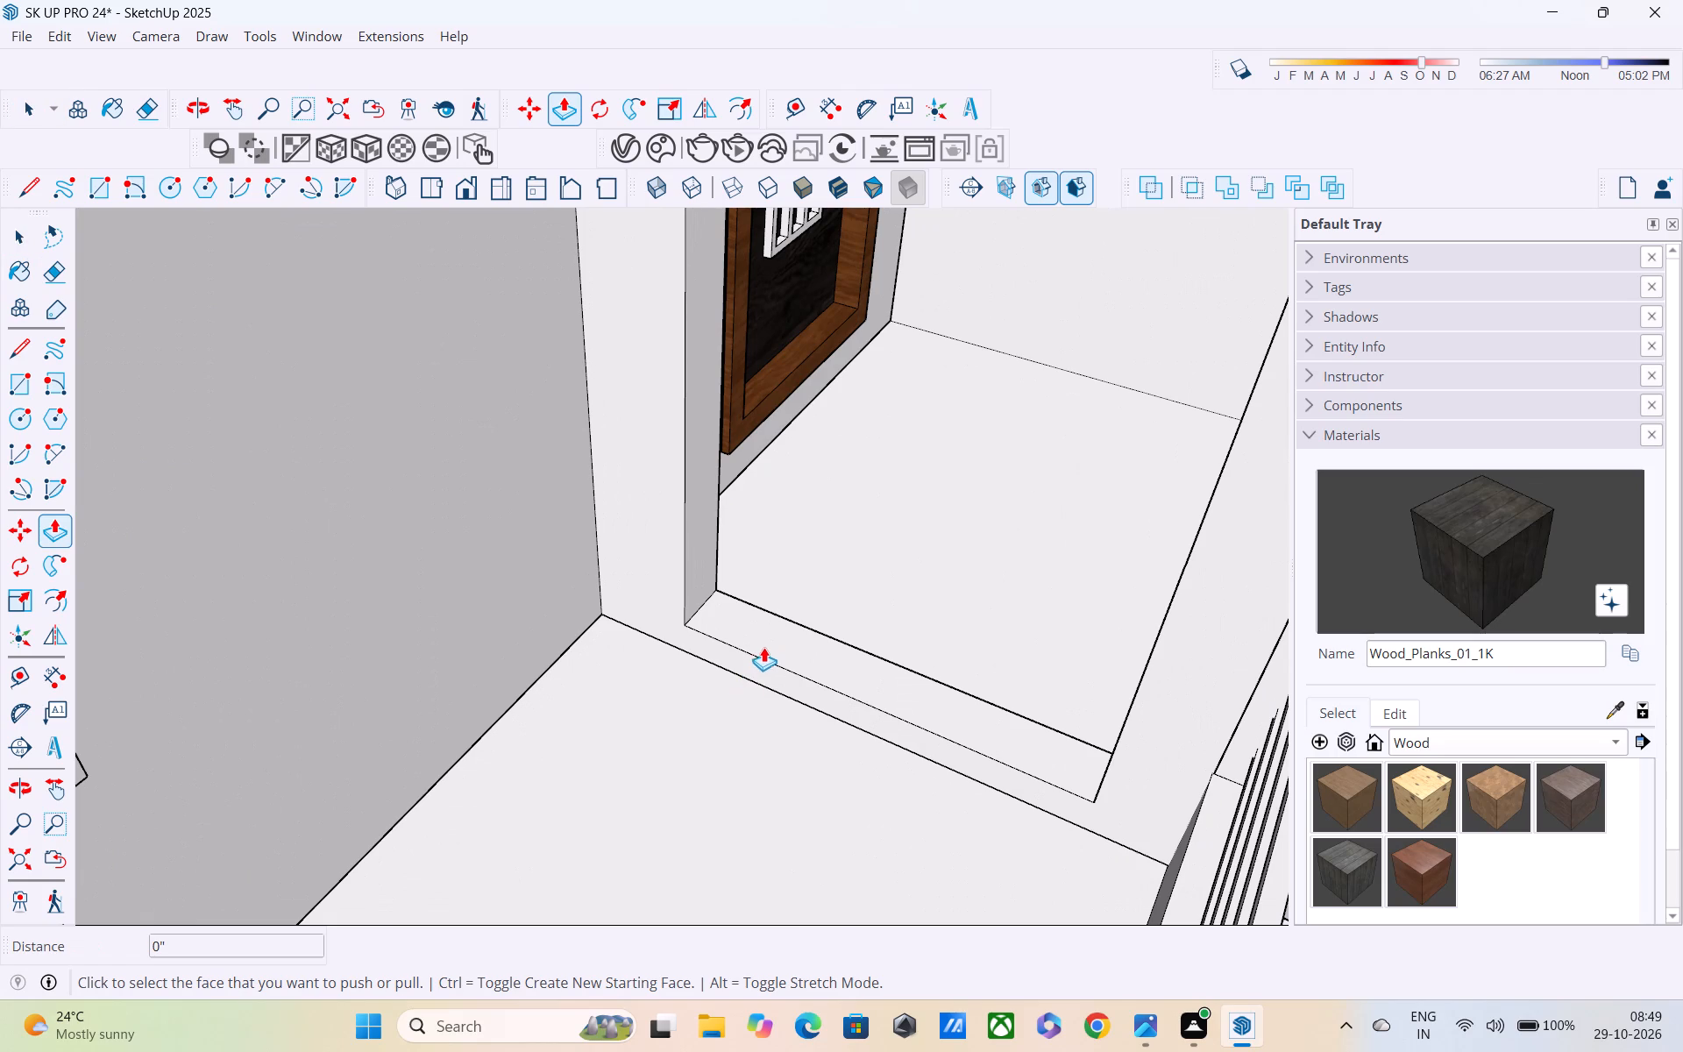
double_click(774, 639)
key(space)
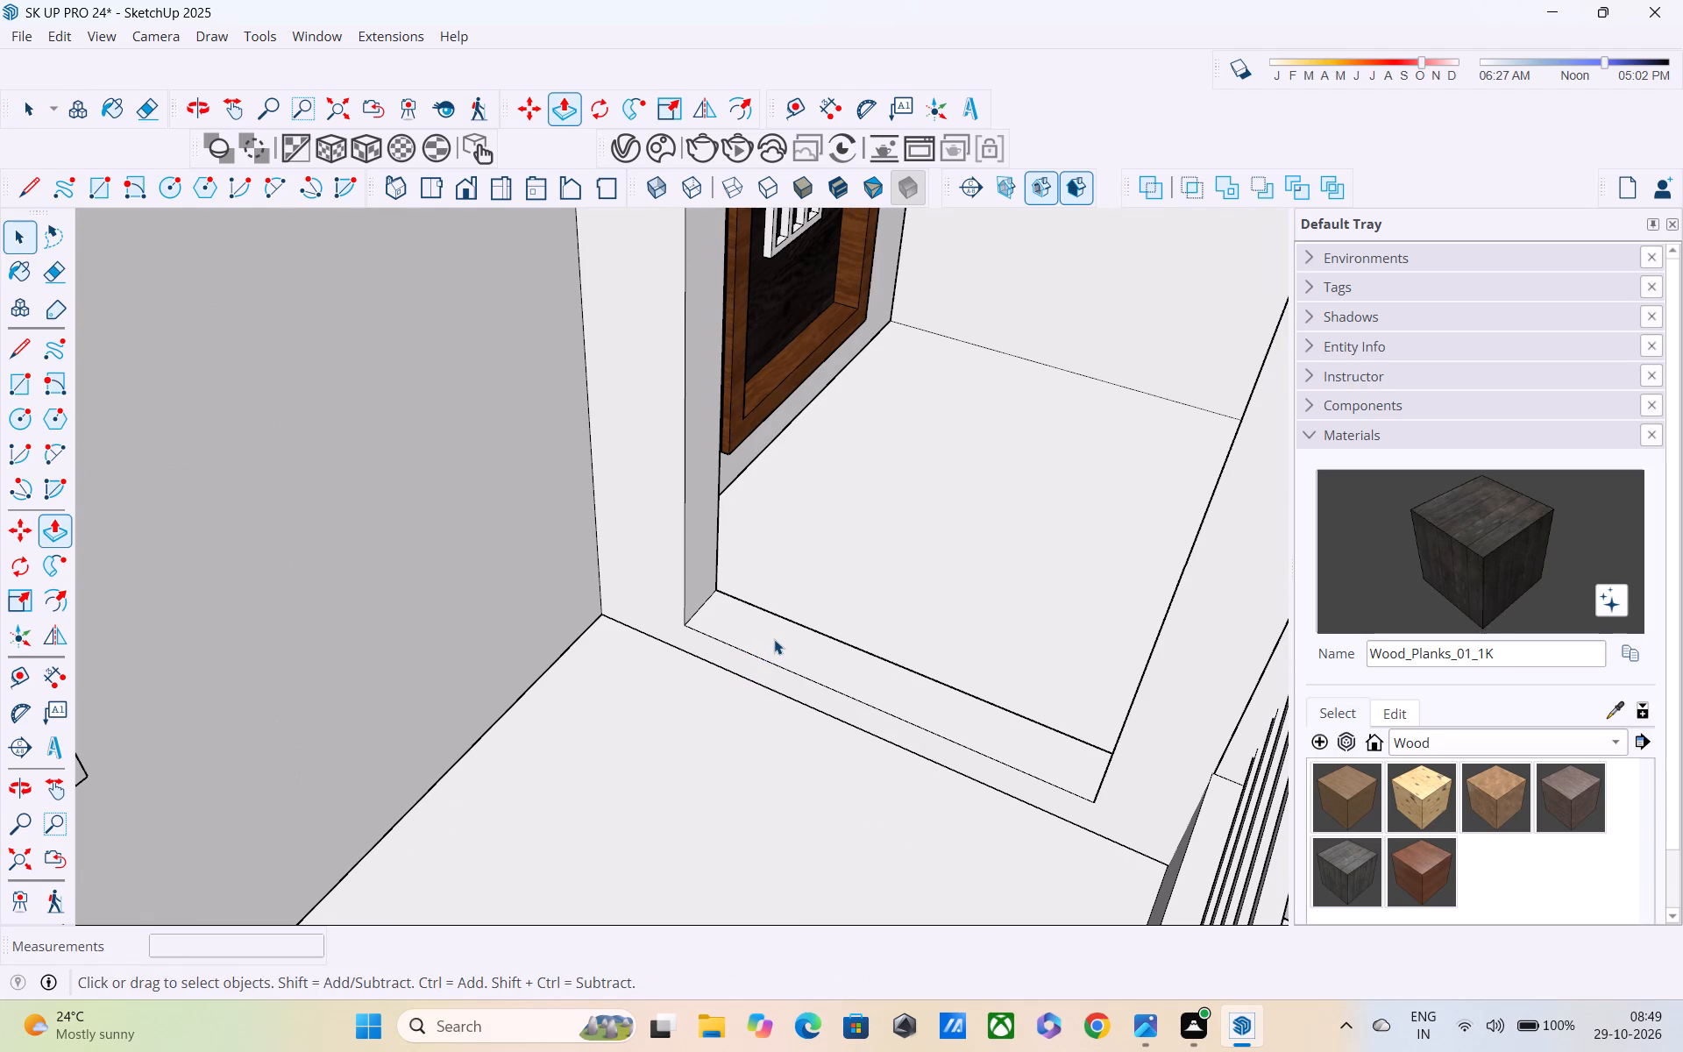
double_click(774, 639)
key(p)
click(770, 636)
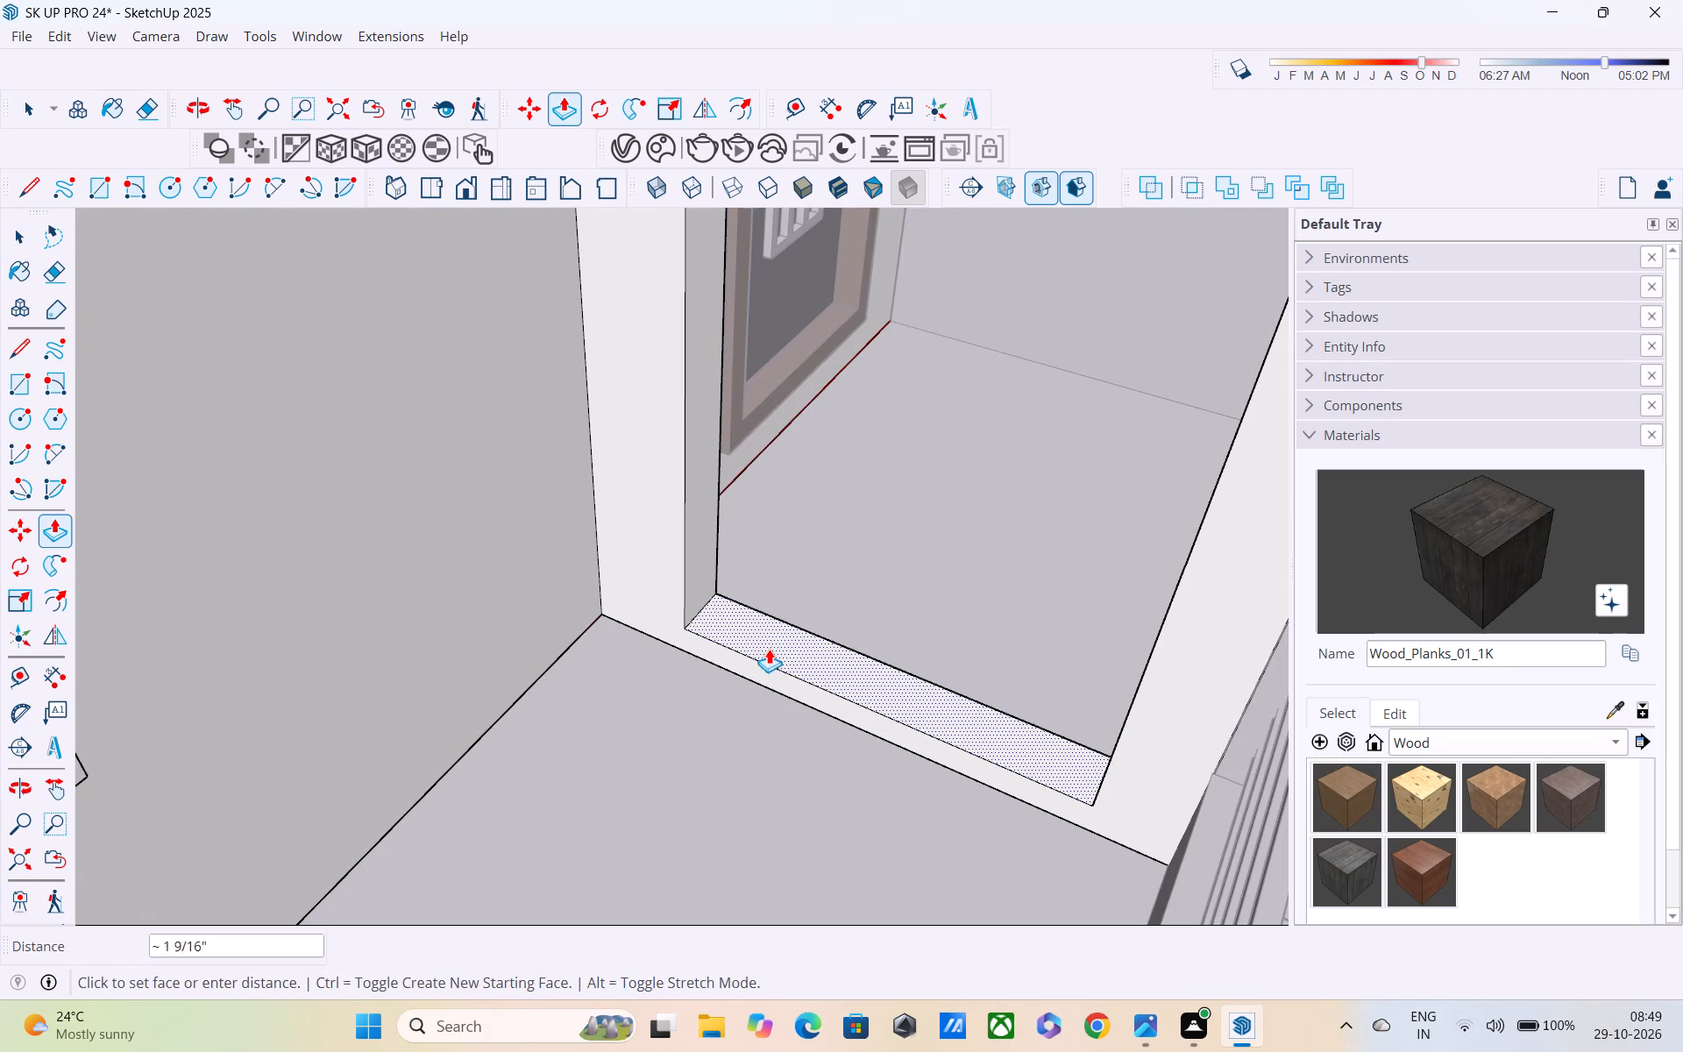
click(759, 685)
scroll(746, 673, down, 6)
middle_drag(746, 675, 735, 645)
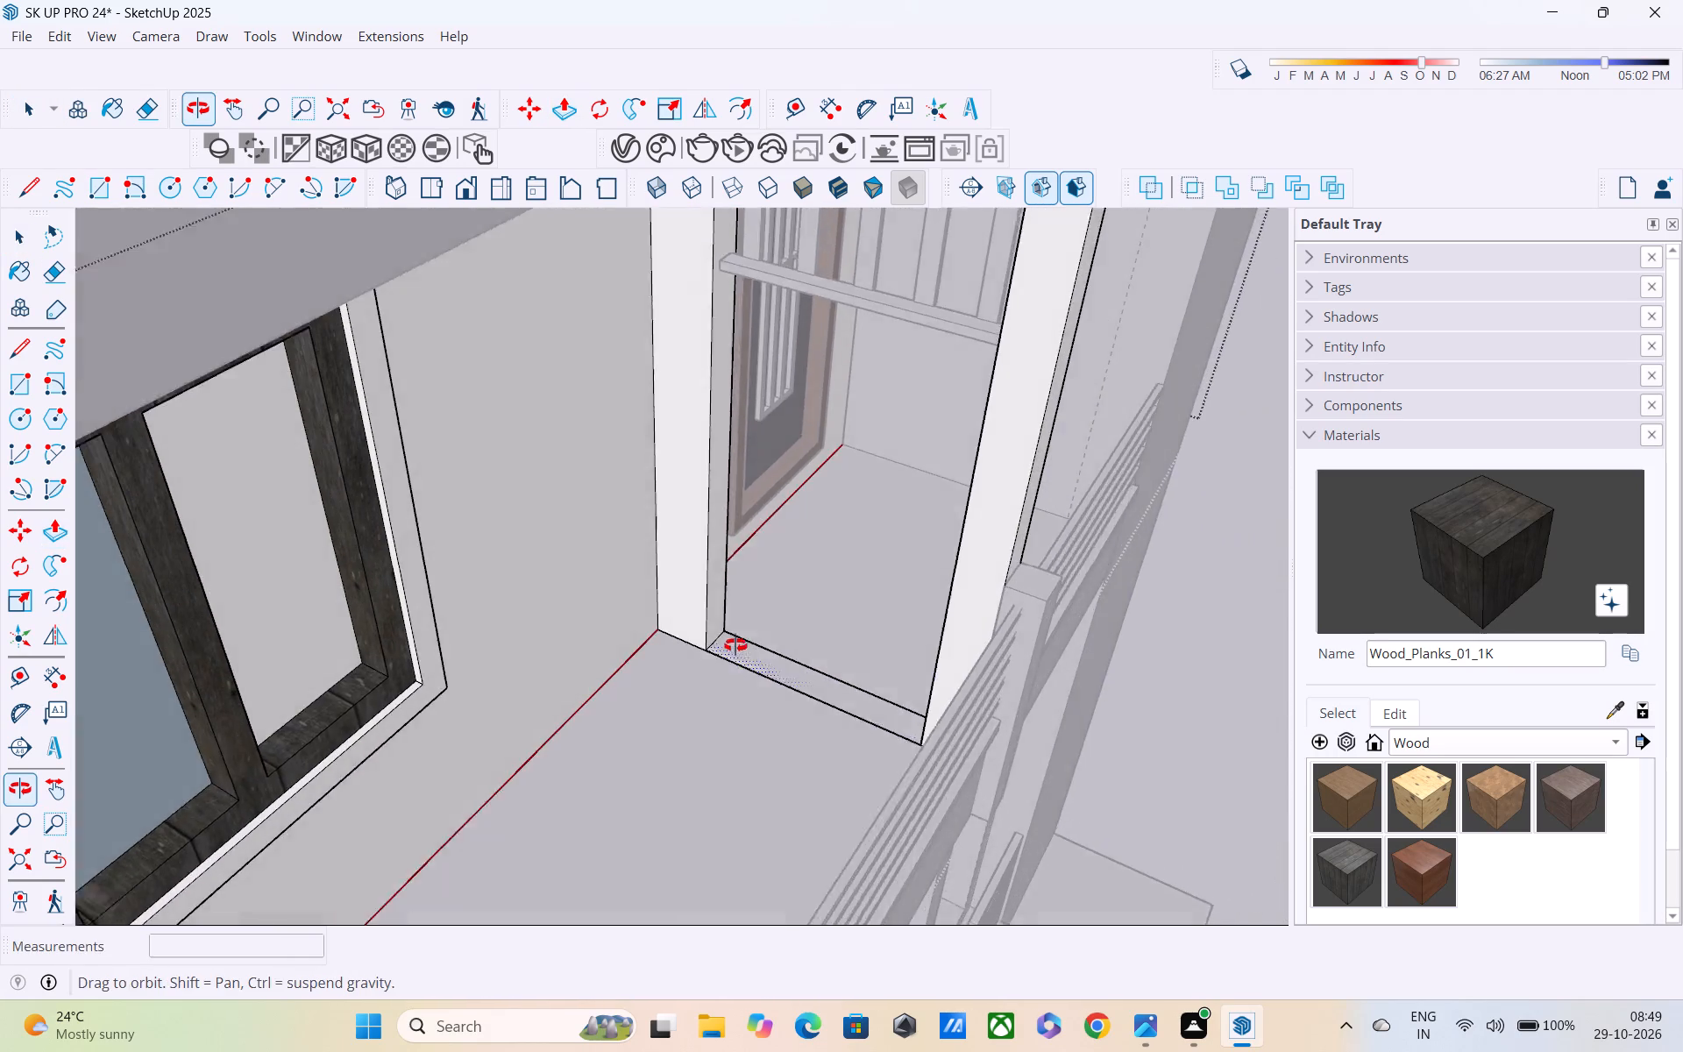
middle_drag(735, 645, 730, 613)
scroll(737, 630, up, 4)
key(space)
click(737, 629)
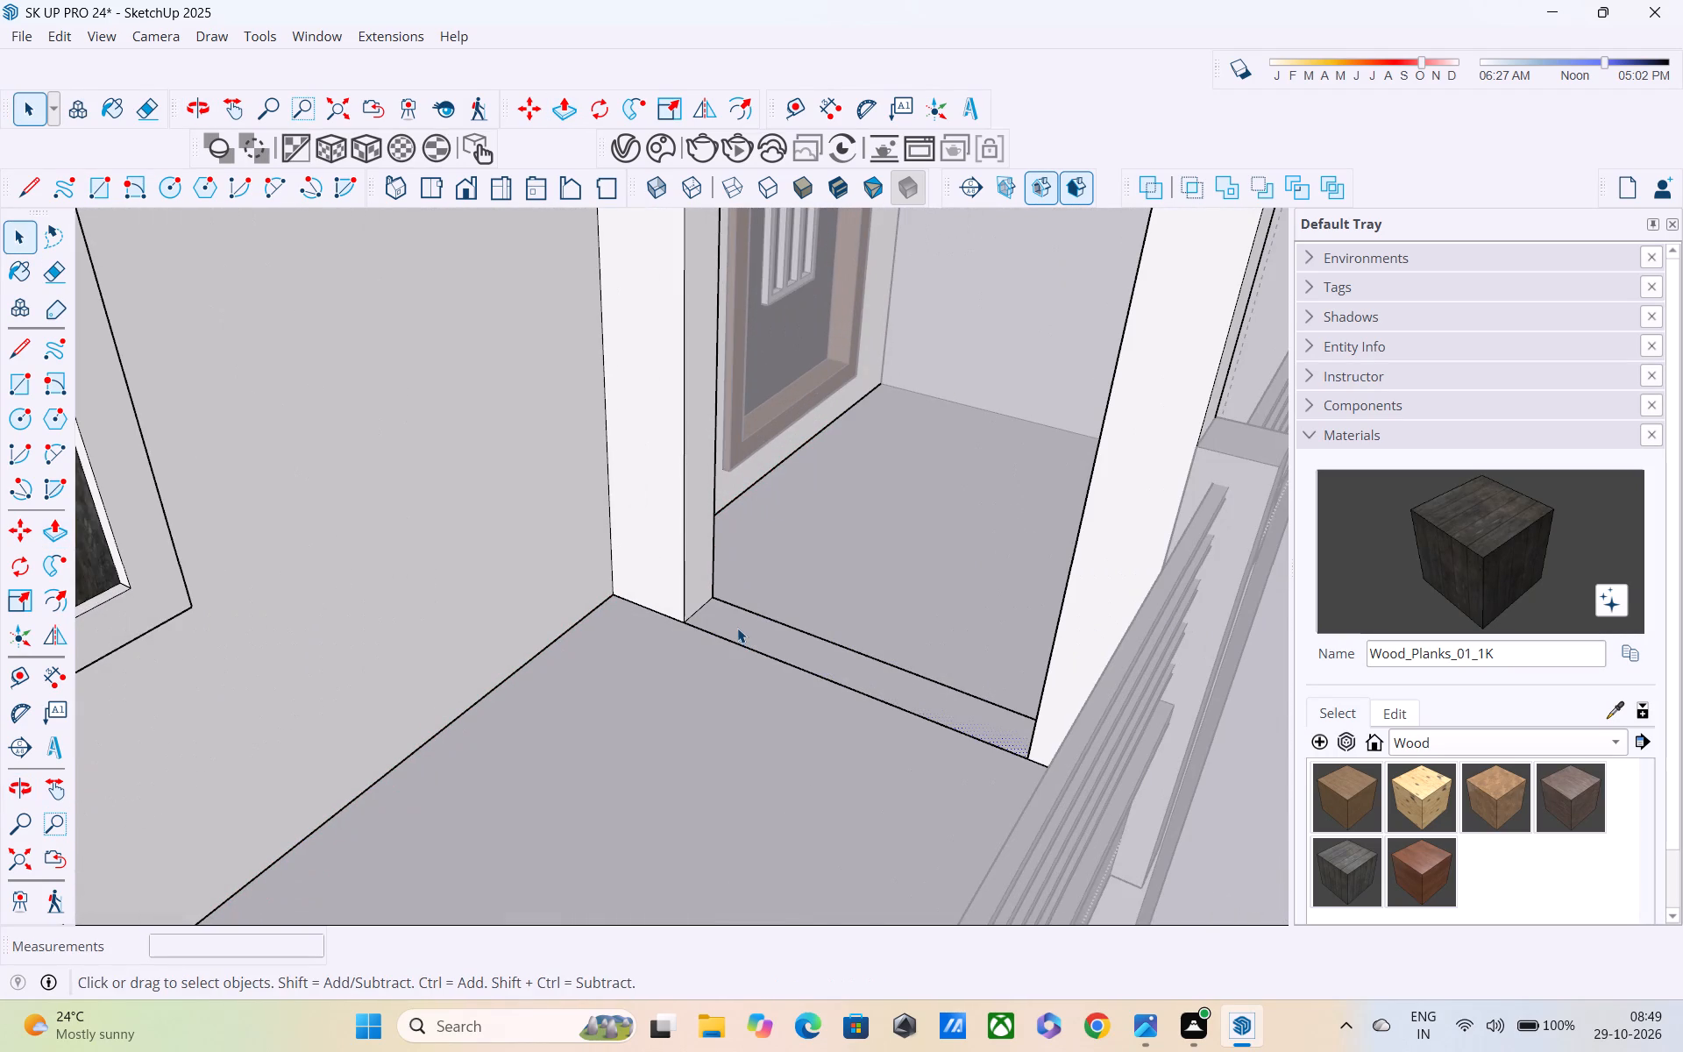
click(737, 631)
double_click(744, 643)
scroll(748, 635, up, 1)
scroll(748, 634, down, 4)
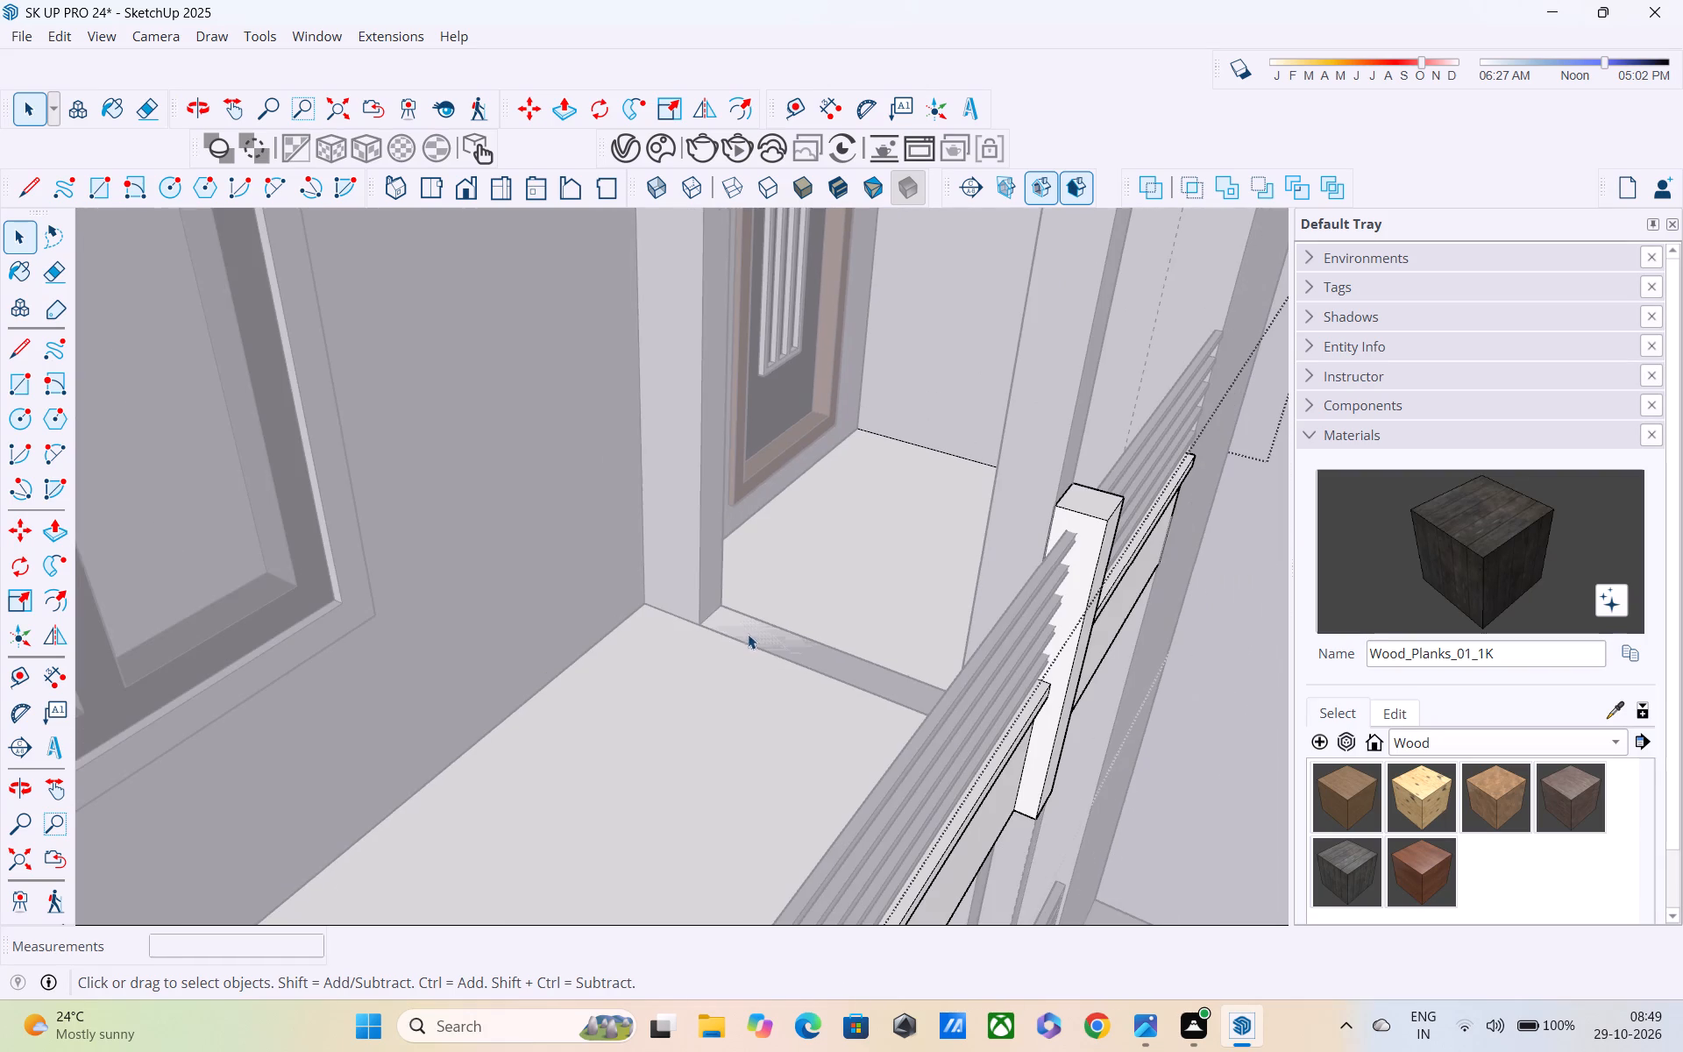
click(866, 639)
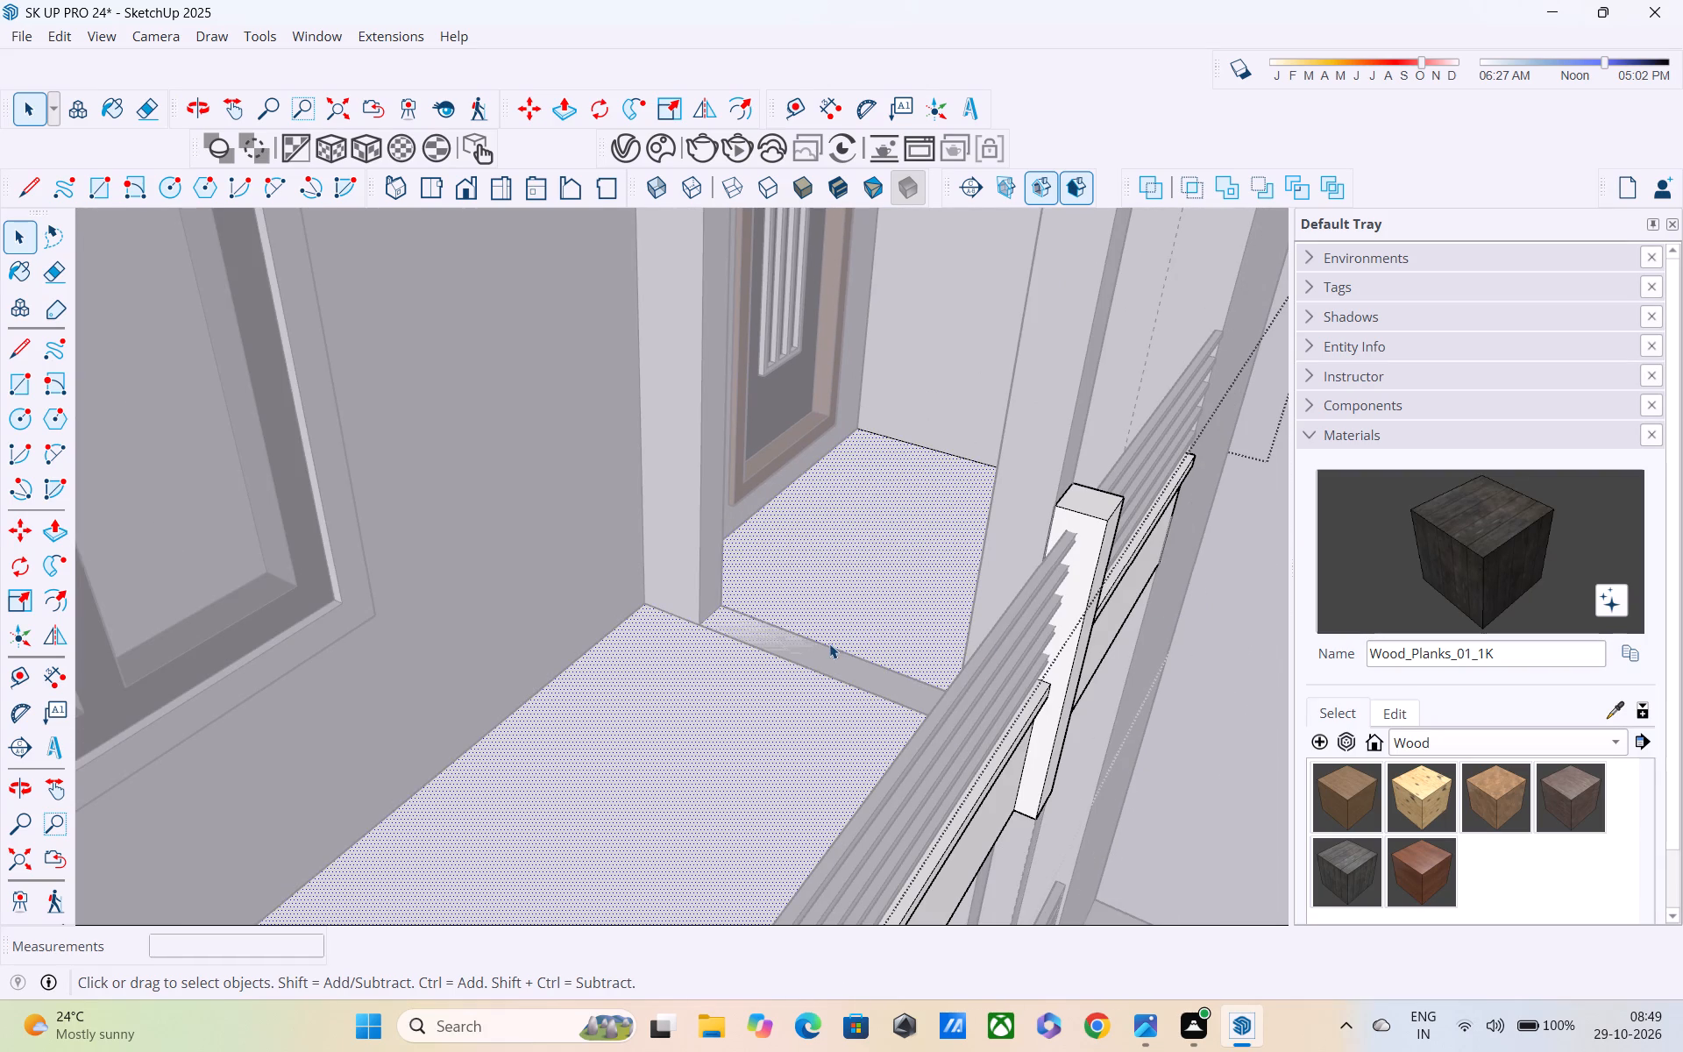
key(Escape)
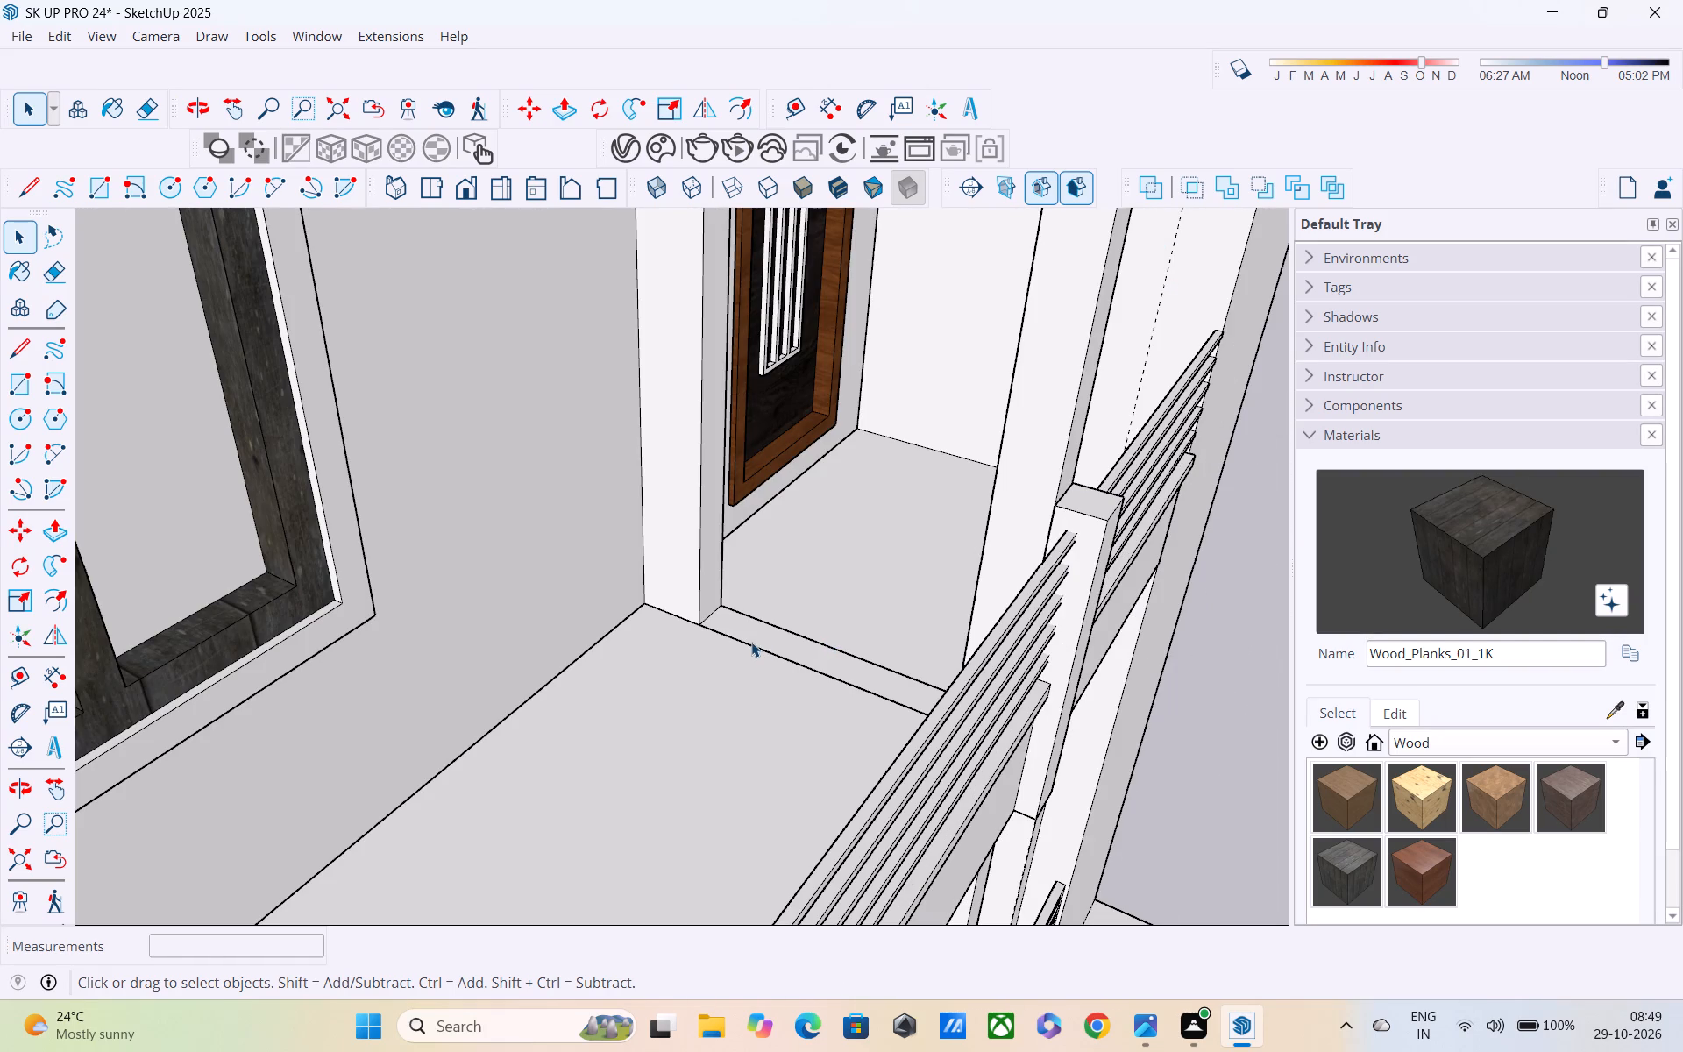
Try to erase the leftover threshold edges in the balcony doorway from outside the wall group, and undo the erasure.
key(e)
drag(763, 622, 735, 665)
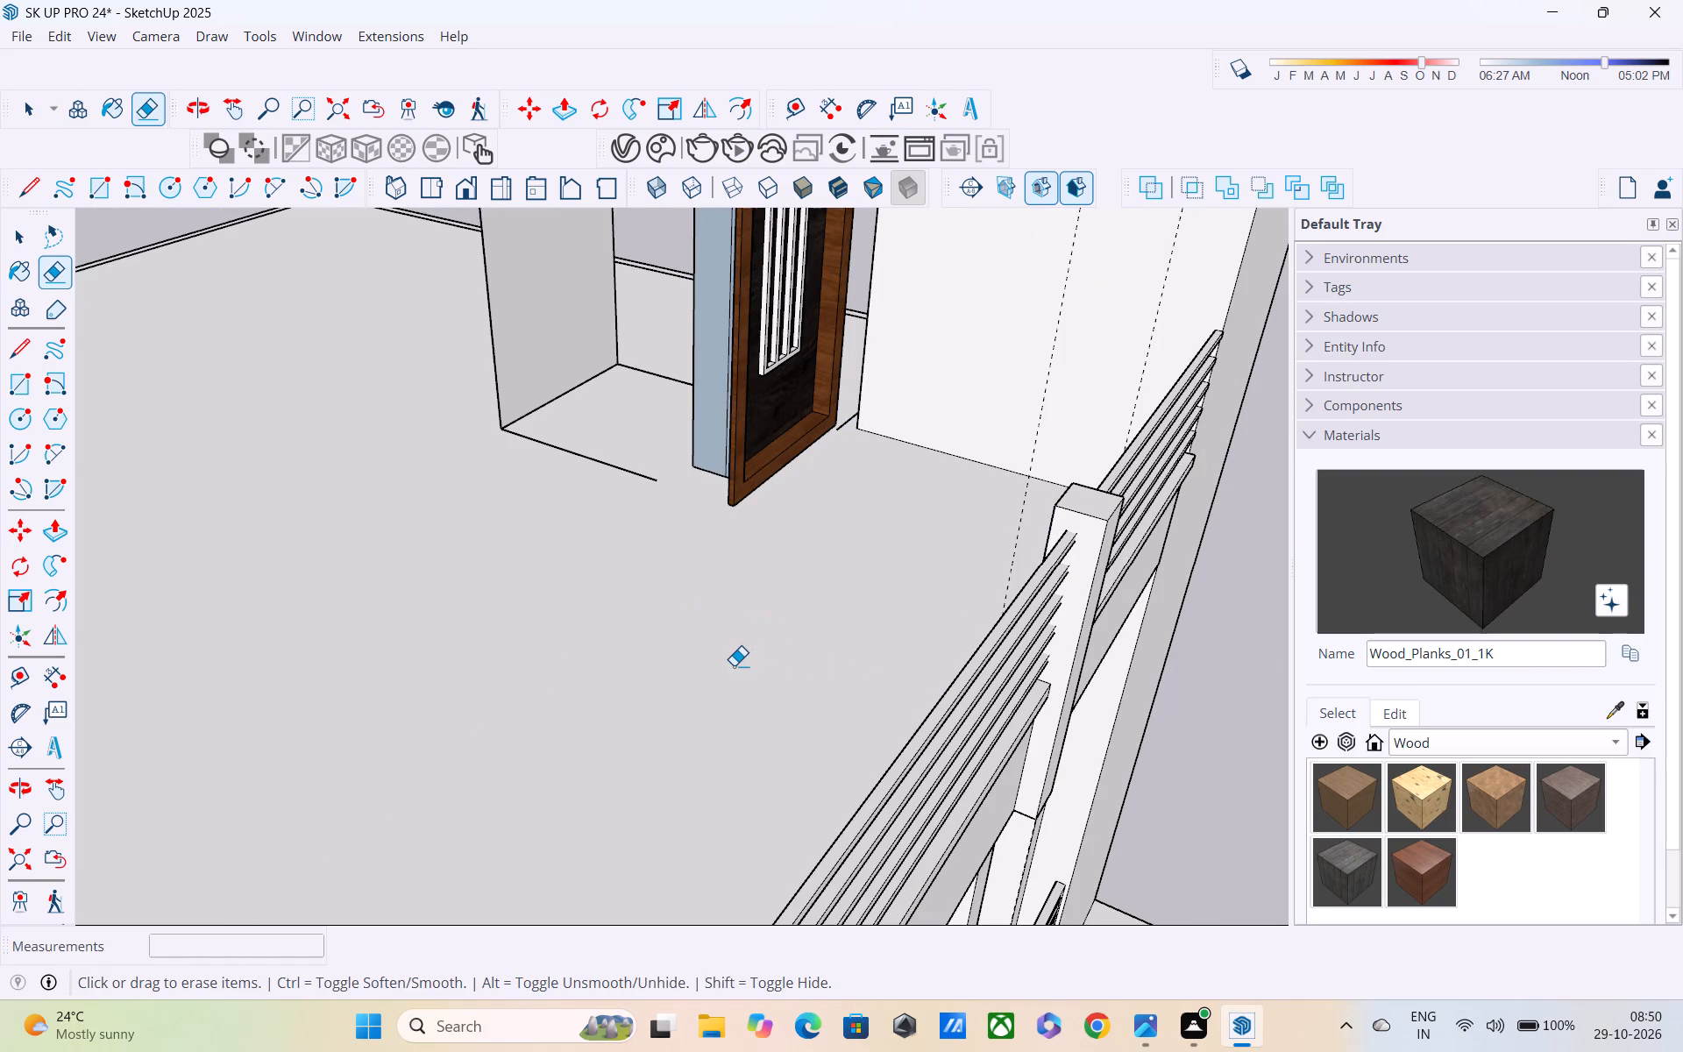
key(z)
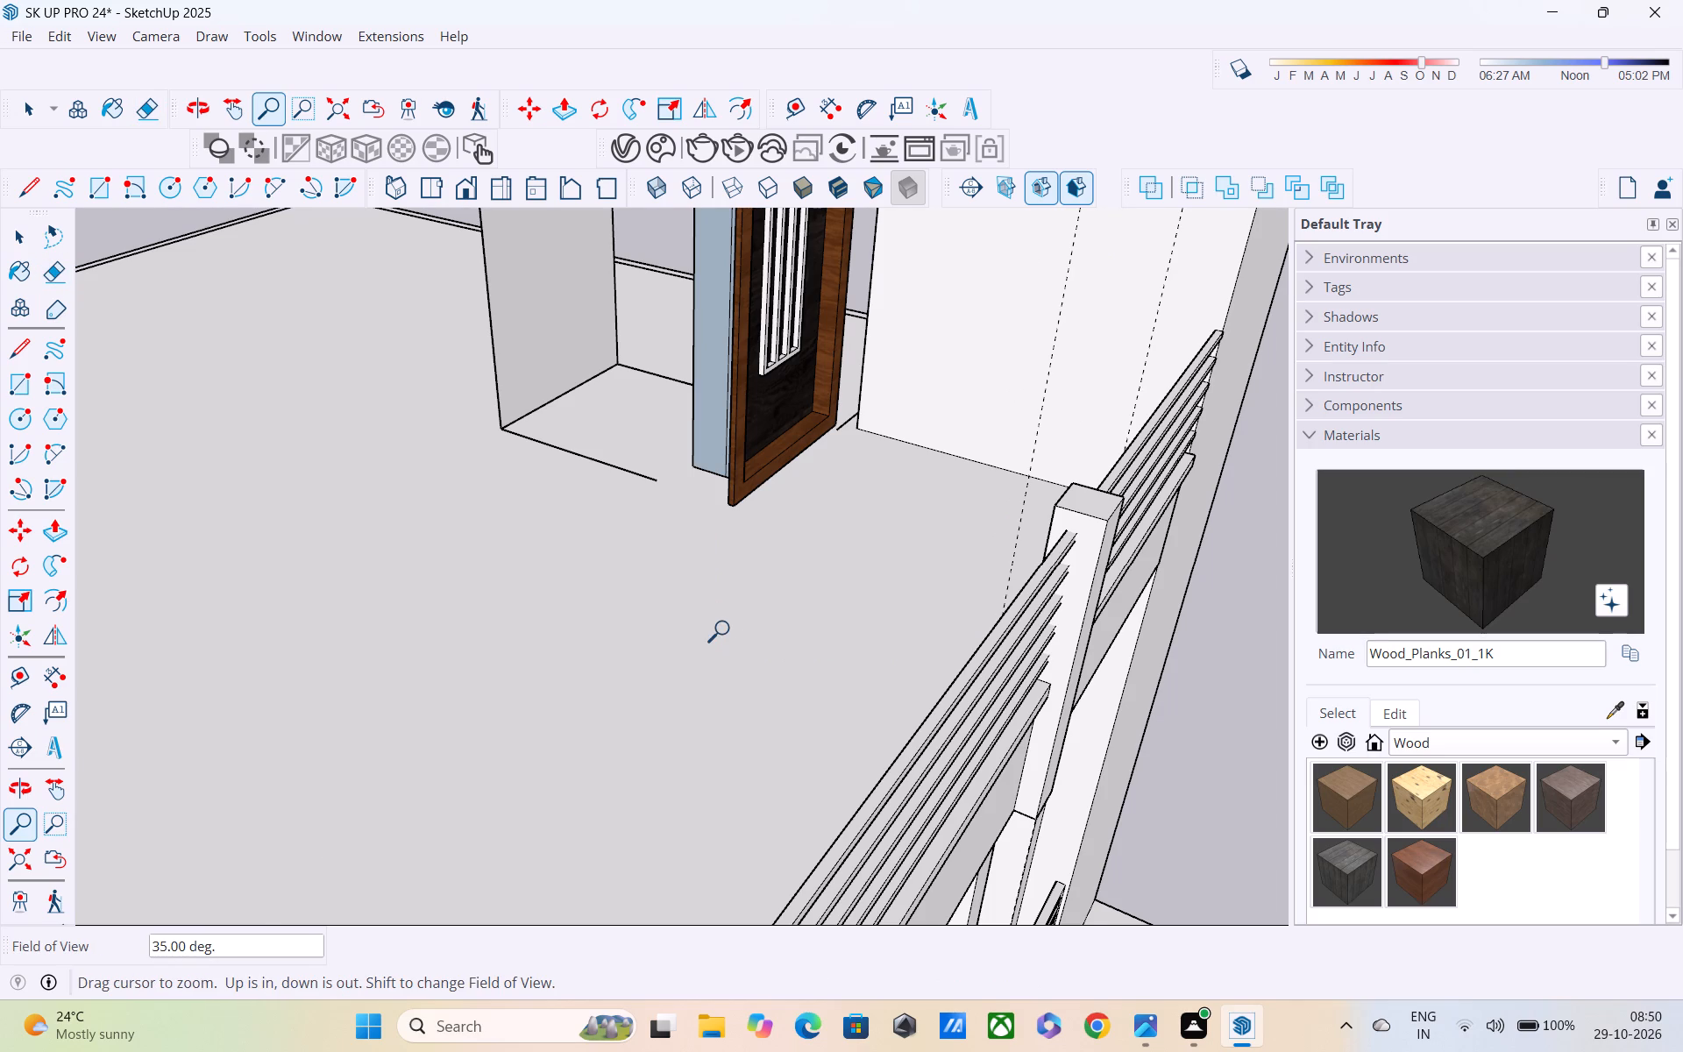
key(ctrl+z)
Erase the leftover threshold edges across the upper balcony doorway inside the wall group, and close the group.
key(space)
click(727, 629)
double_click(698, 579)
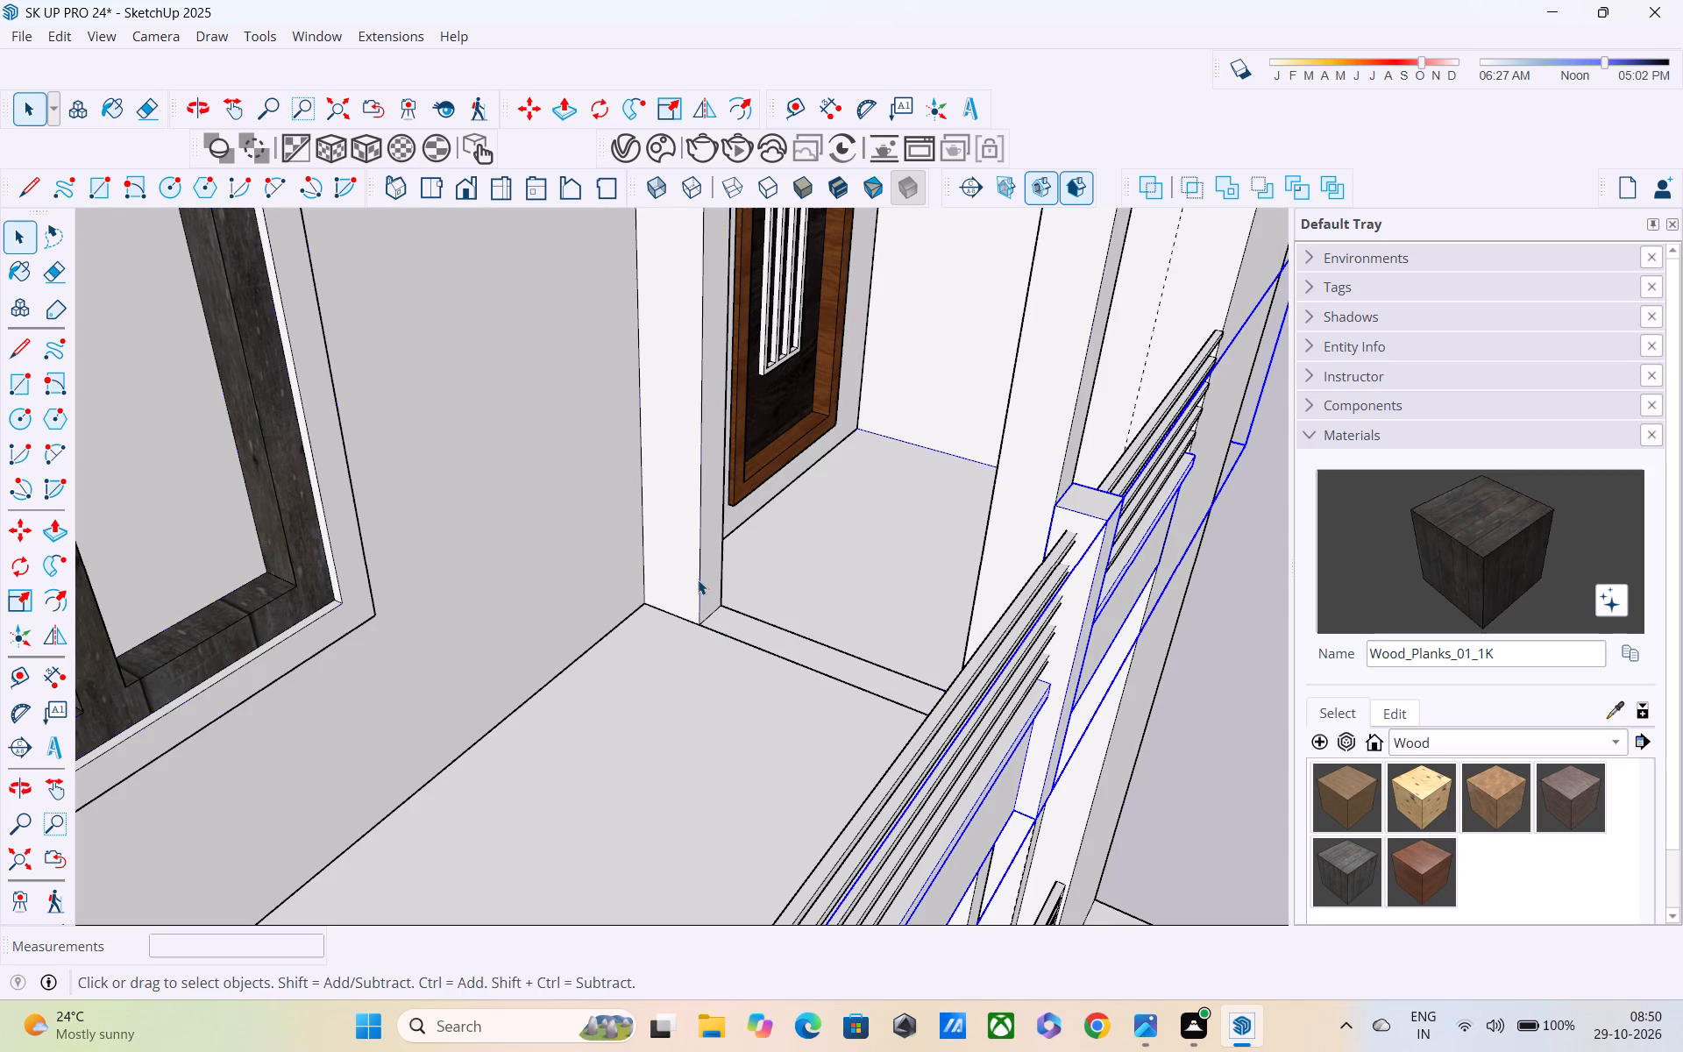
key(e)
drag(792, 613, 792, 615)
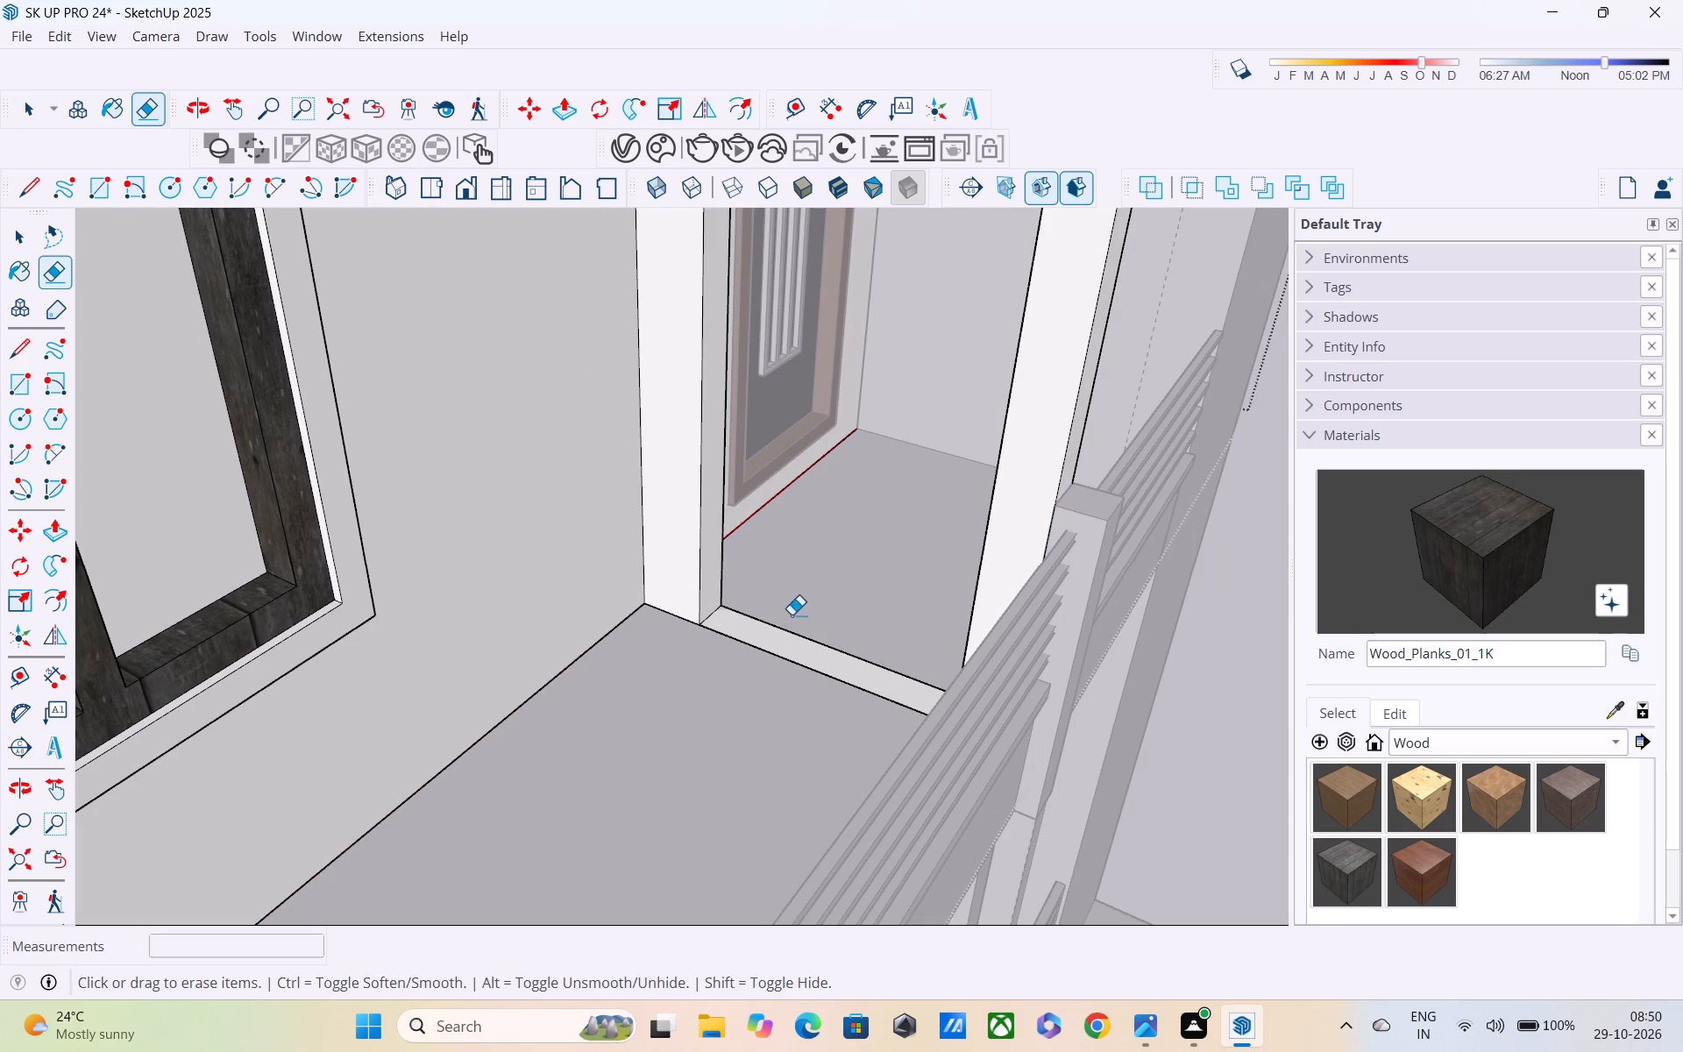
drag(792, 615, 791, 643)
drag(791, 643, 776, 672)
scroll(752, 622, down, 5)
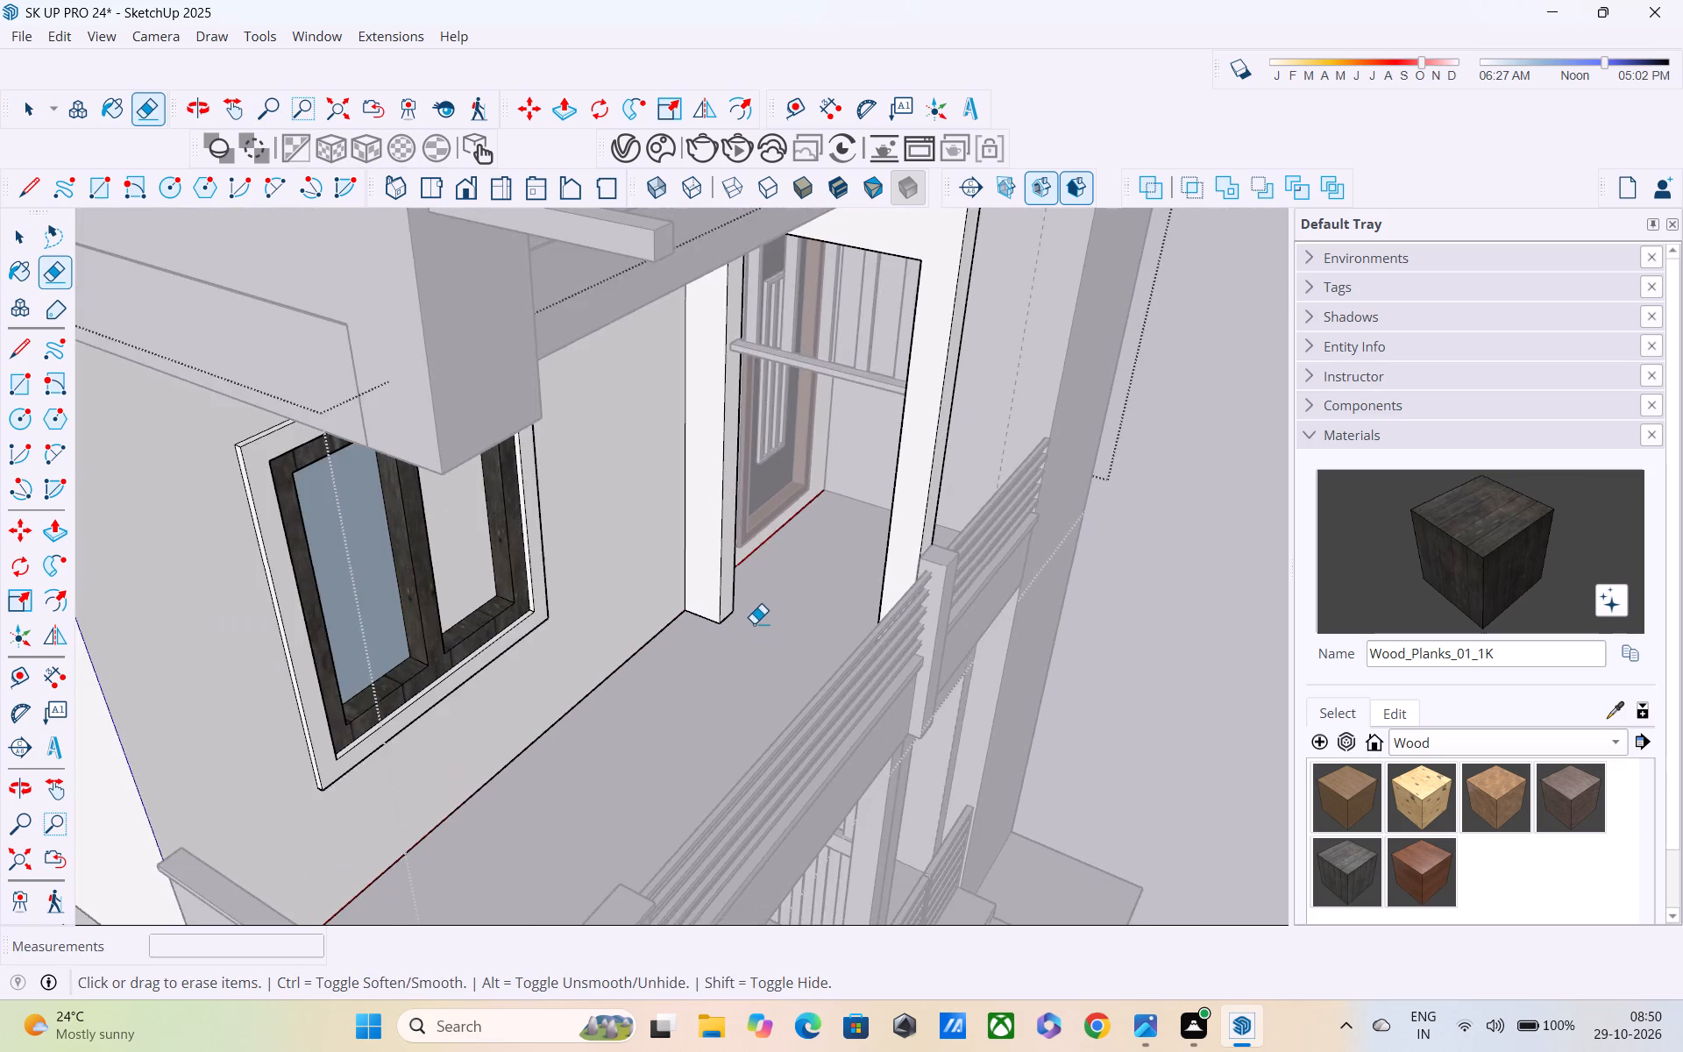
scroll(885, 608, down, 5)
key(space)
click(1149, 558)
Inspect the whole house from the front, side and above, including the roof parapet railings and the roof tower.
middle_drag(1151, 560, 1057, 375)
scroll(1052, 366, down, 5)
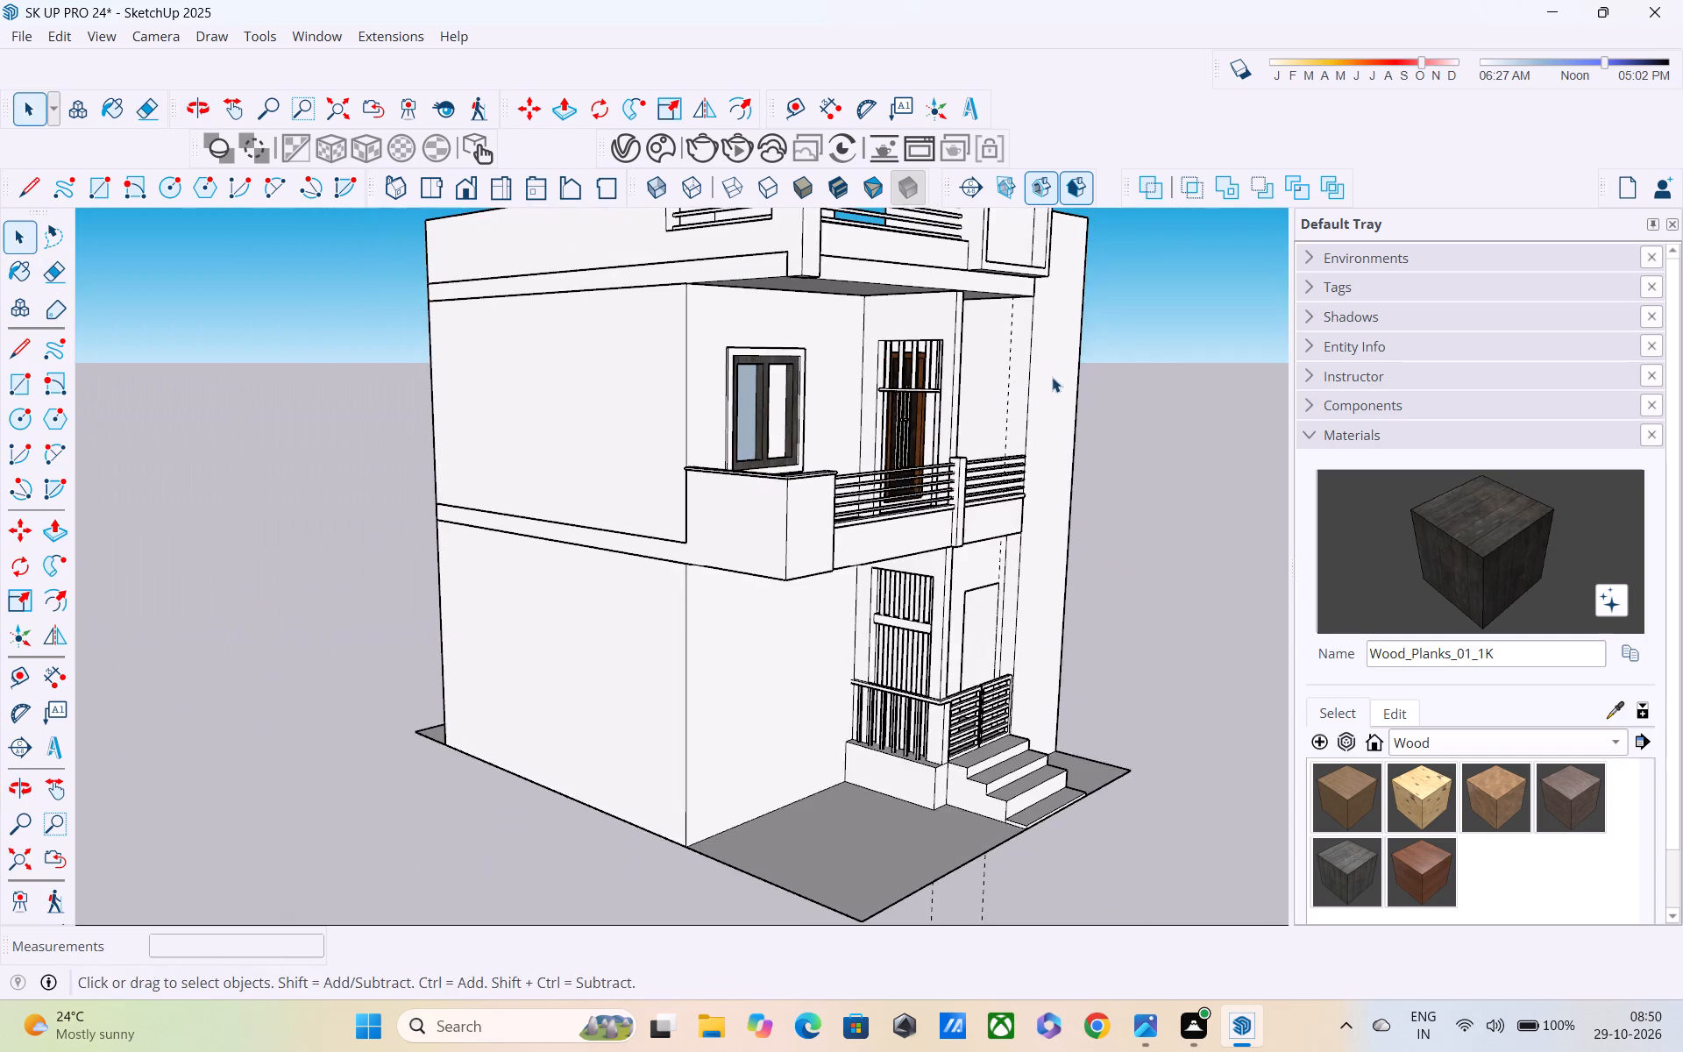
middle_drag(987, 402, 779, 391)
scroll(772, 390, up, 1)
scroll(759, 387, down, 6)
middle_drag(755, 389, 951, 582)
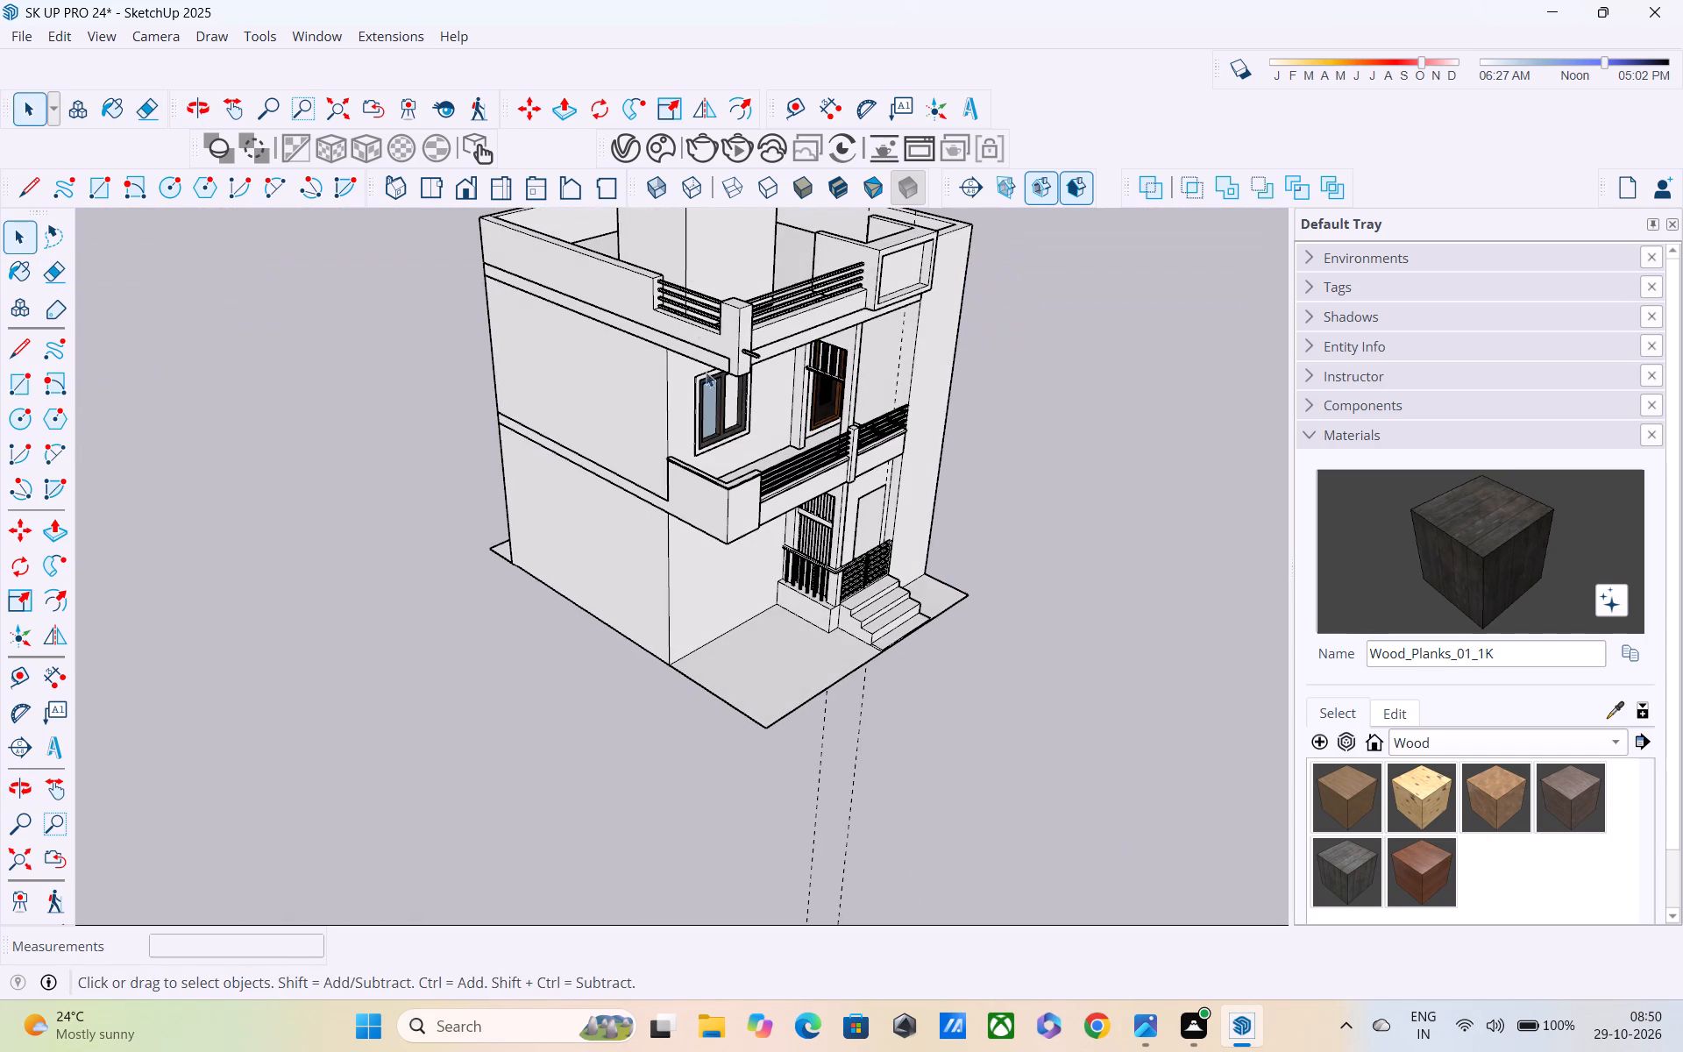
middle_drag(711, 399, 1046, 580)
scroll(1011, 496, up, 5)
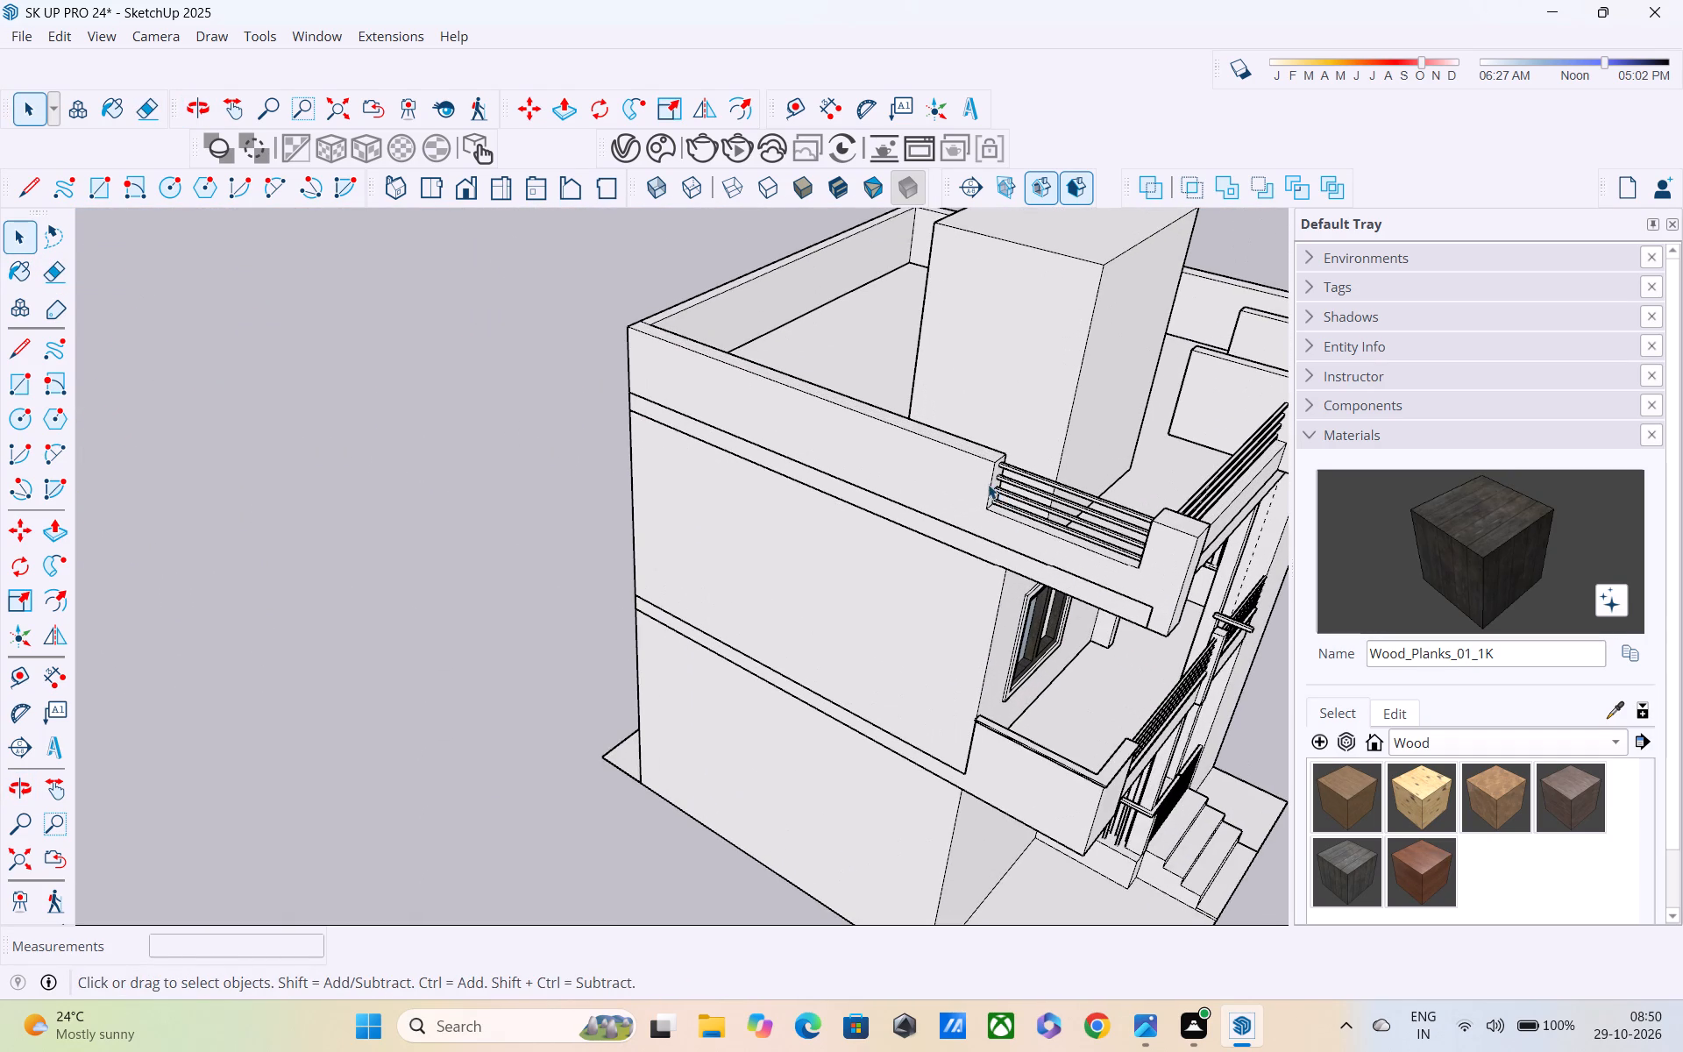
scroll(756, 432, down, 1)
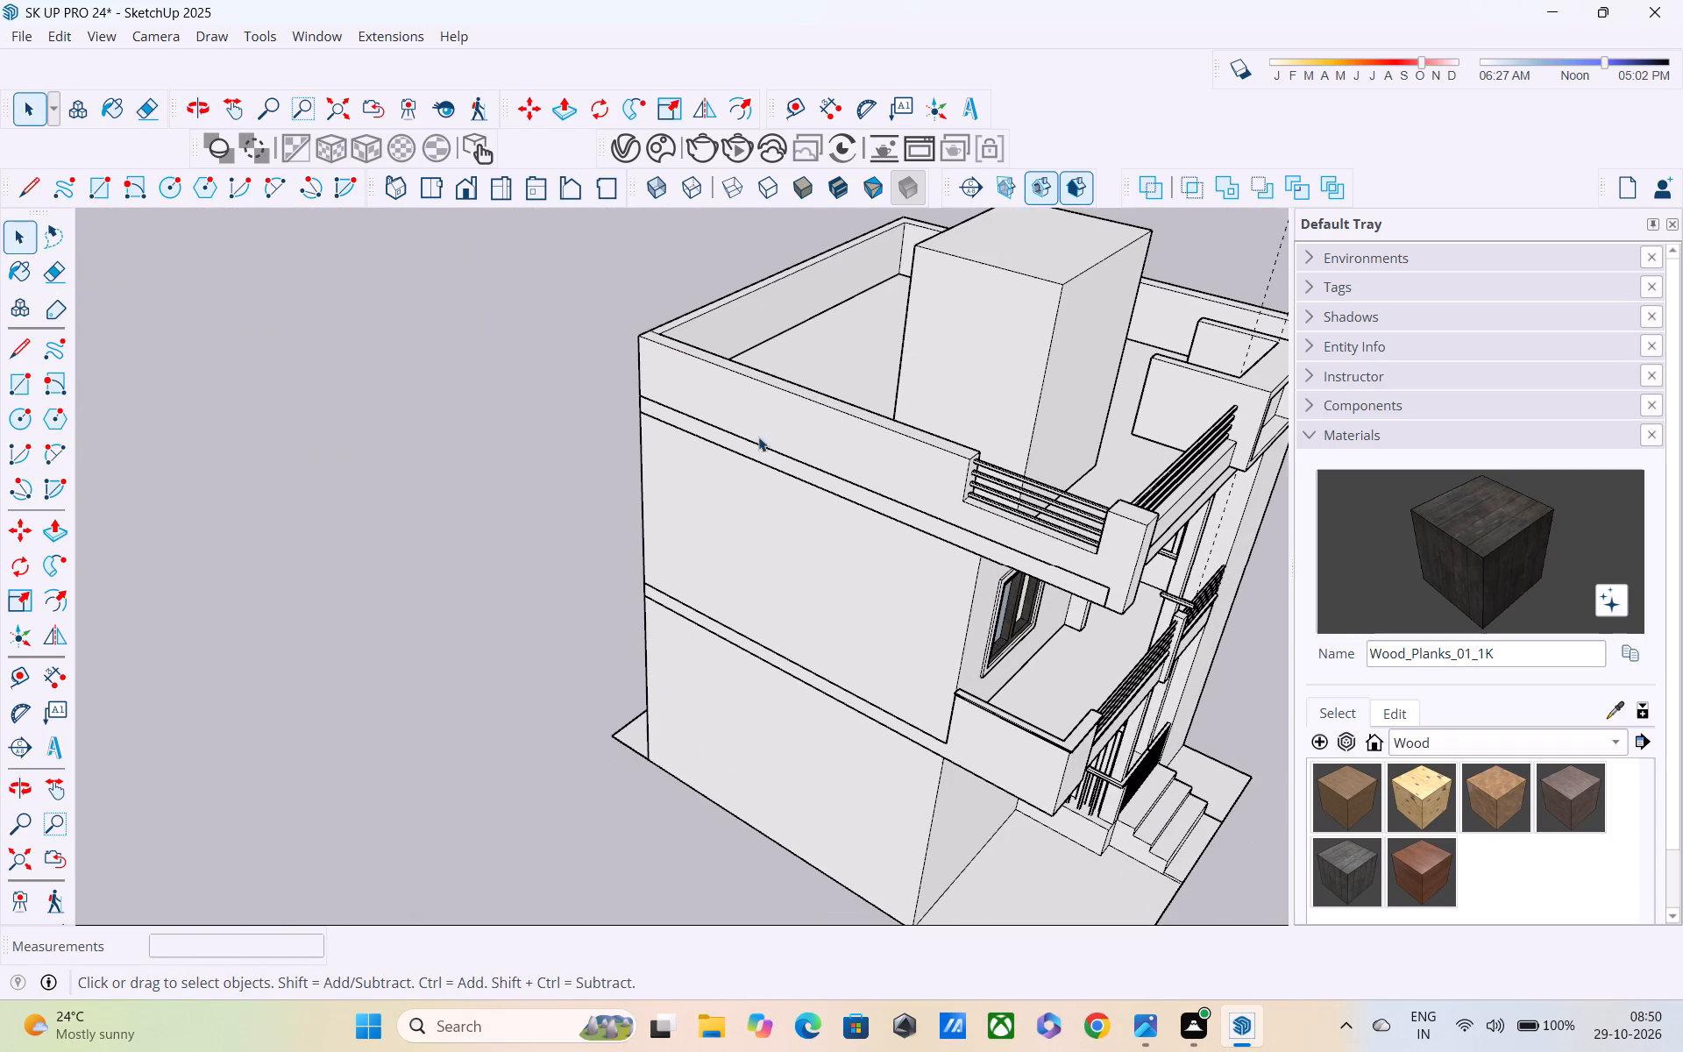
middle_drag(861, 421, 606, 237)
scroll(619, 247, down, 3)
middle_drag(732, 259, 749, 376)
shift+middle_drag(758, 349, 823, 504)
middle_drag(902, 269, 802, 153)
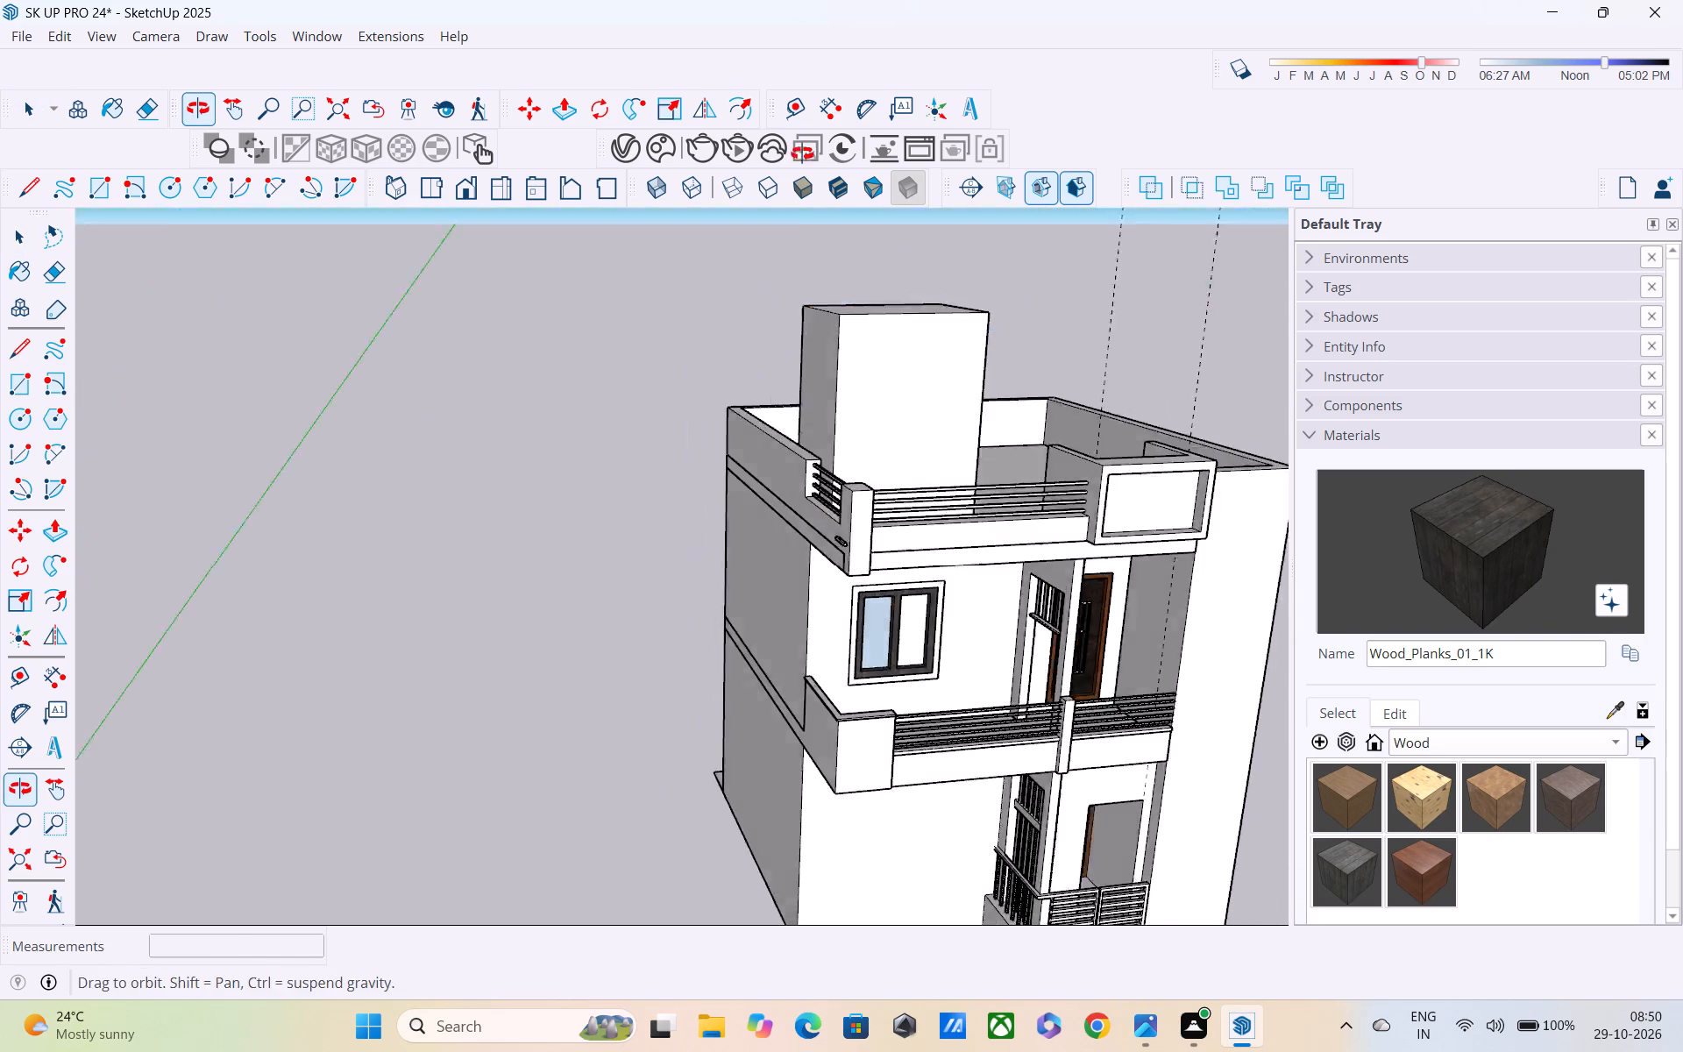
middle_drag(802, 153, 771, 117)
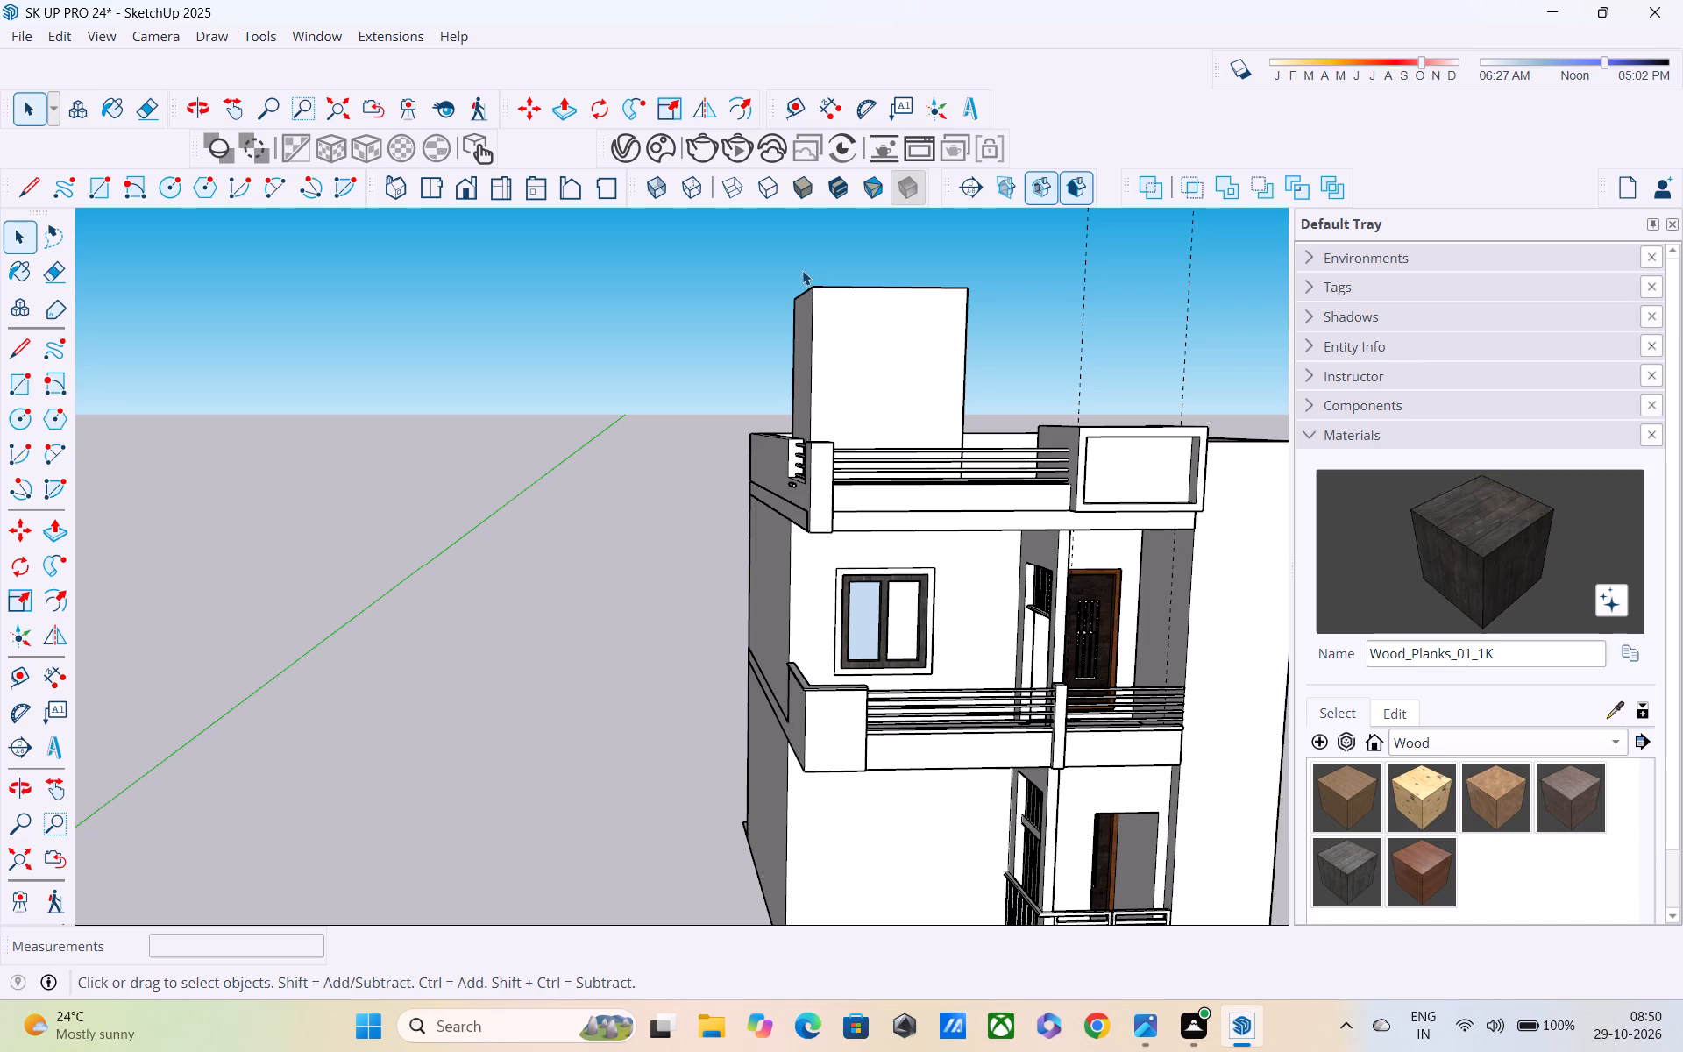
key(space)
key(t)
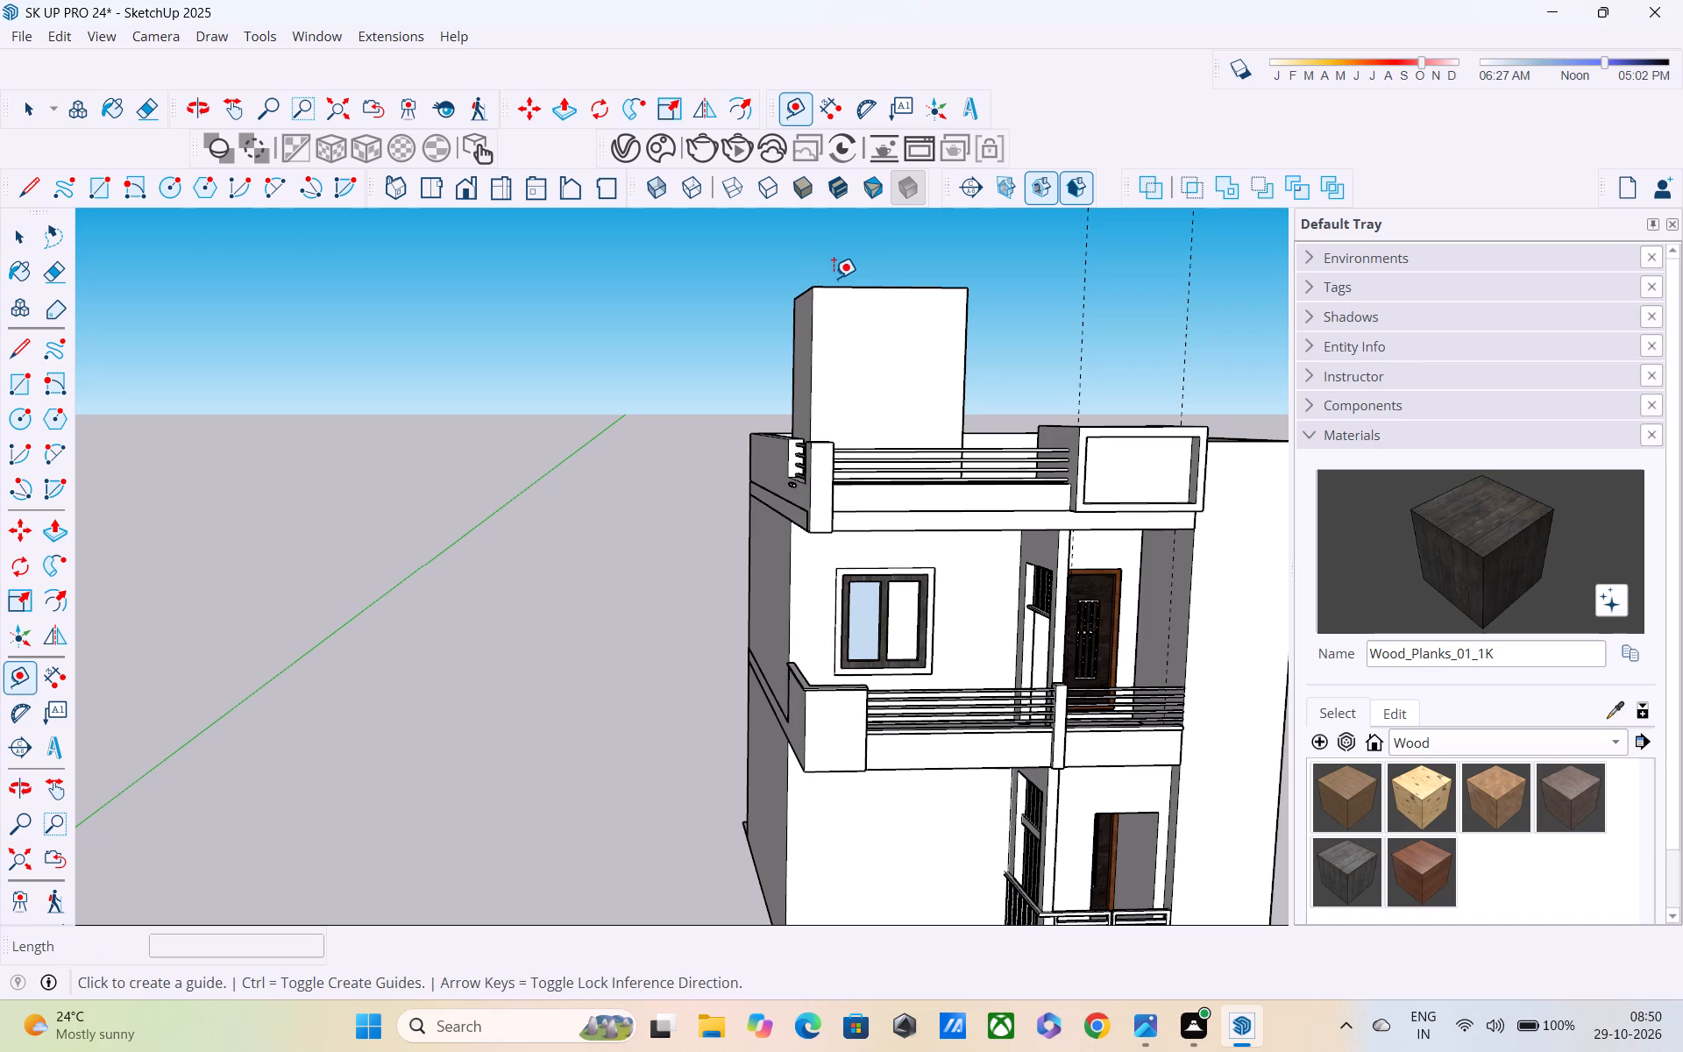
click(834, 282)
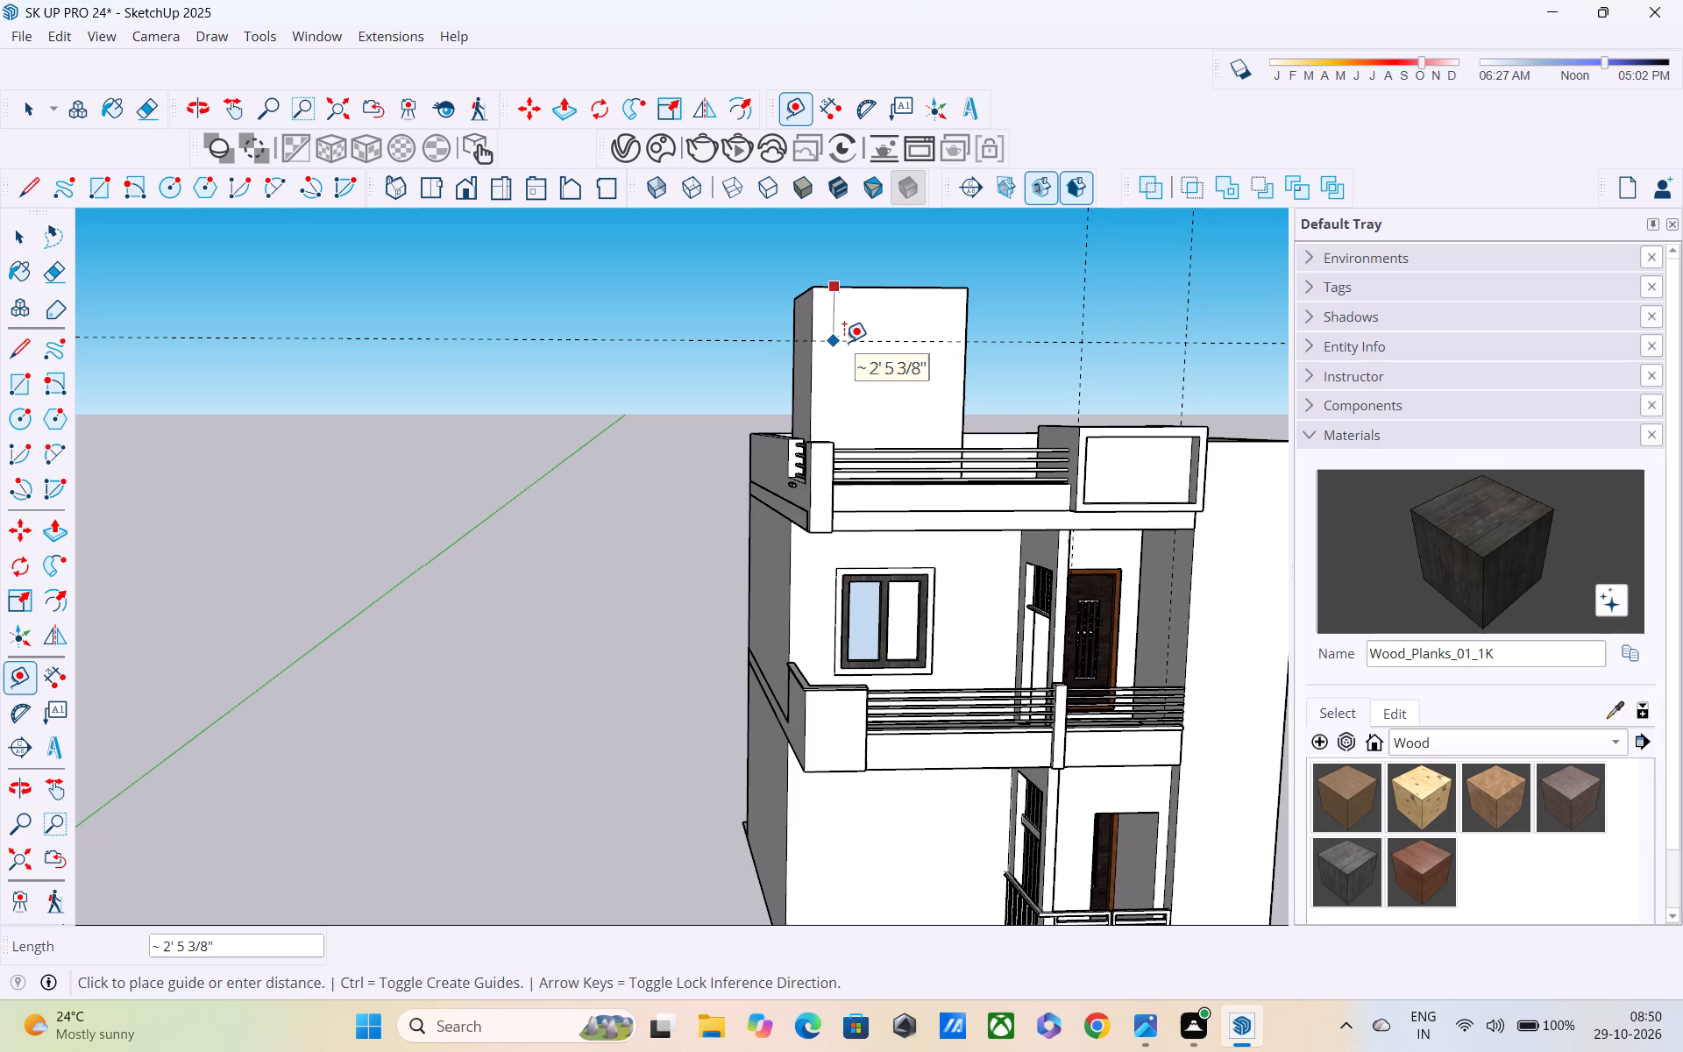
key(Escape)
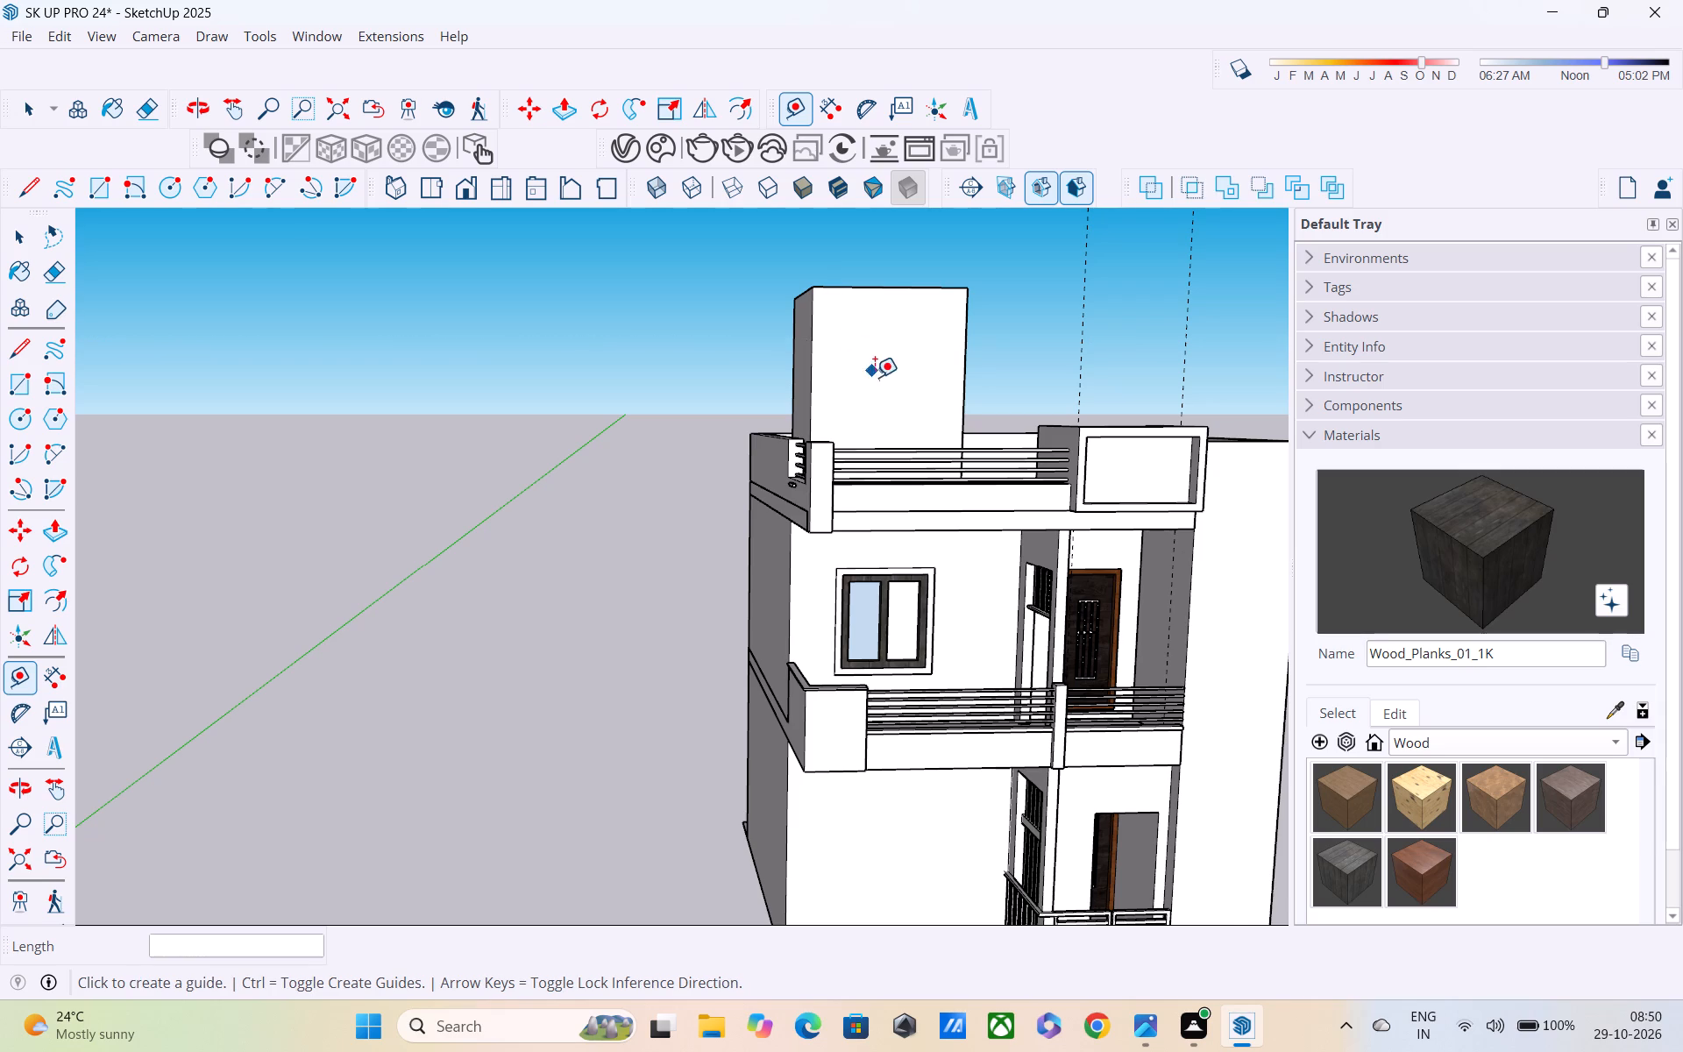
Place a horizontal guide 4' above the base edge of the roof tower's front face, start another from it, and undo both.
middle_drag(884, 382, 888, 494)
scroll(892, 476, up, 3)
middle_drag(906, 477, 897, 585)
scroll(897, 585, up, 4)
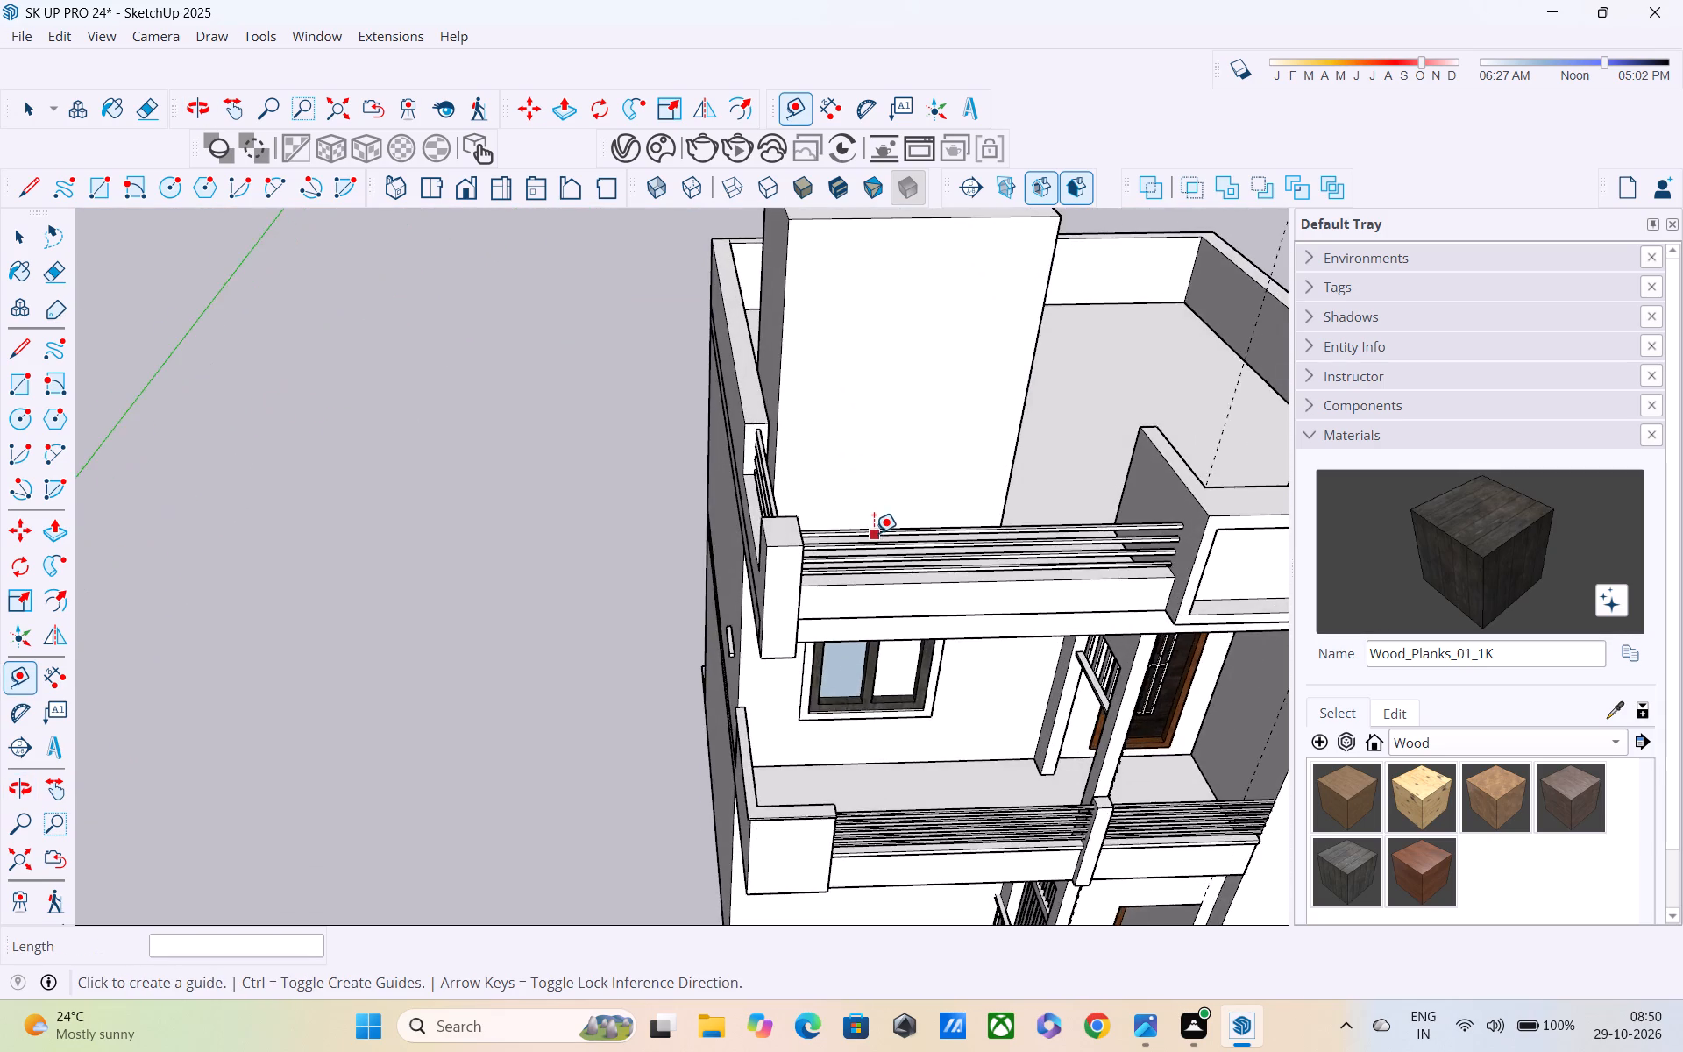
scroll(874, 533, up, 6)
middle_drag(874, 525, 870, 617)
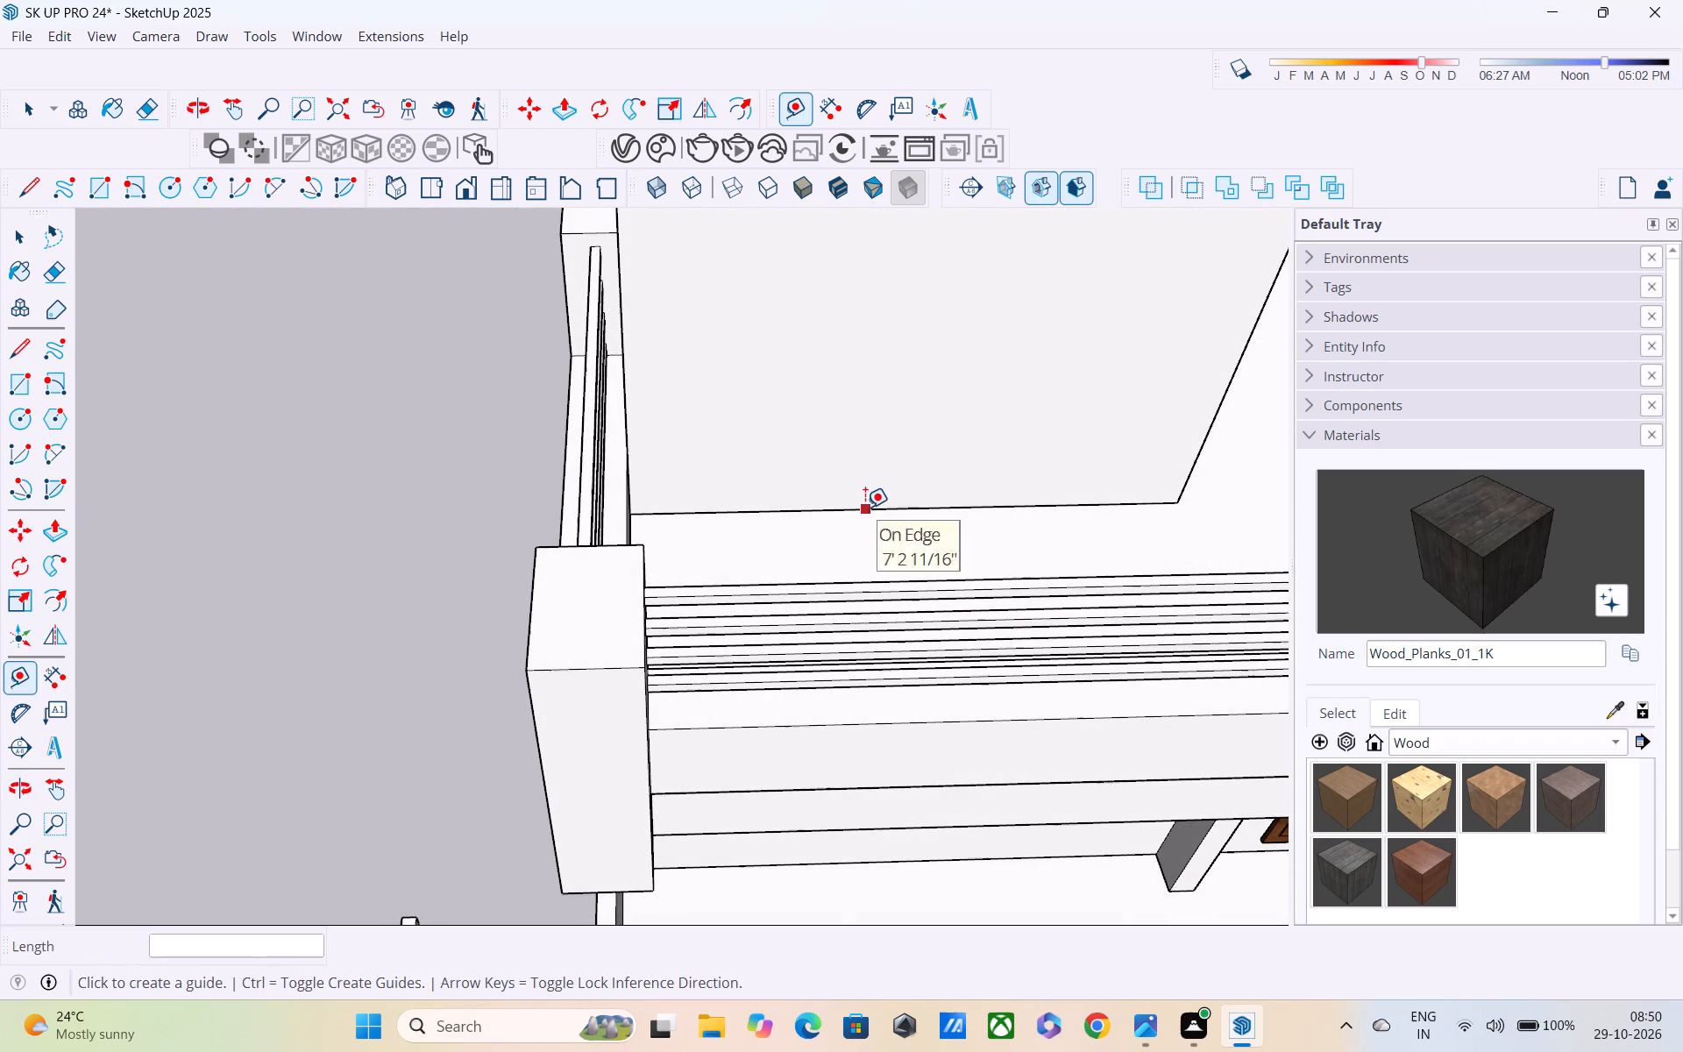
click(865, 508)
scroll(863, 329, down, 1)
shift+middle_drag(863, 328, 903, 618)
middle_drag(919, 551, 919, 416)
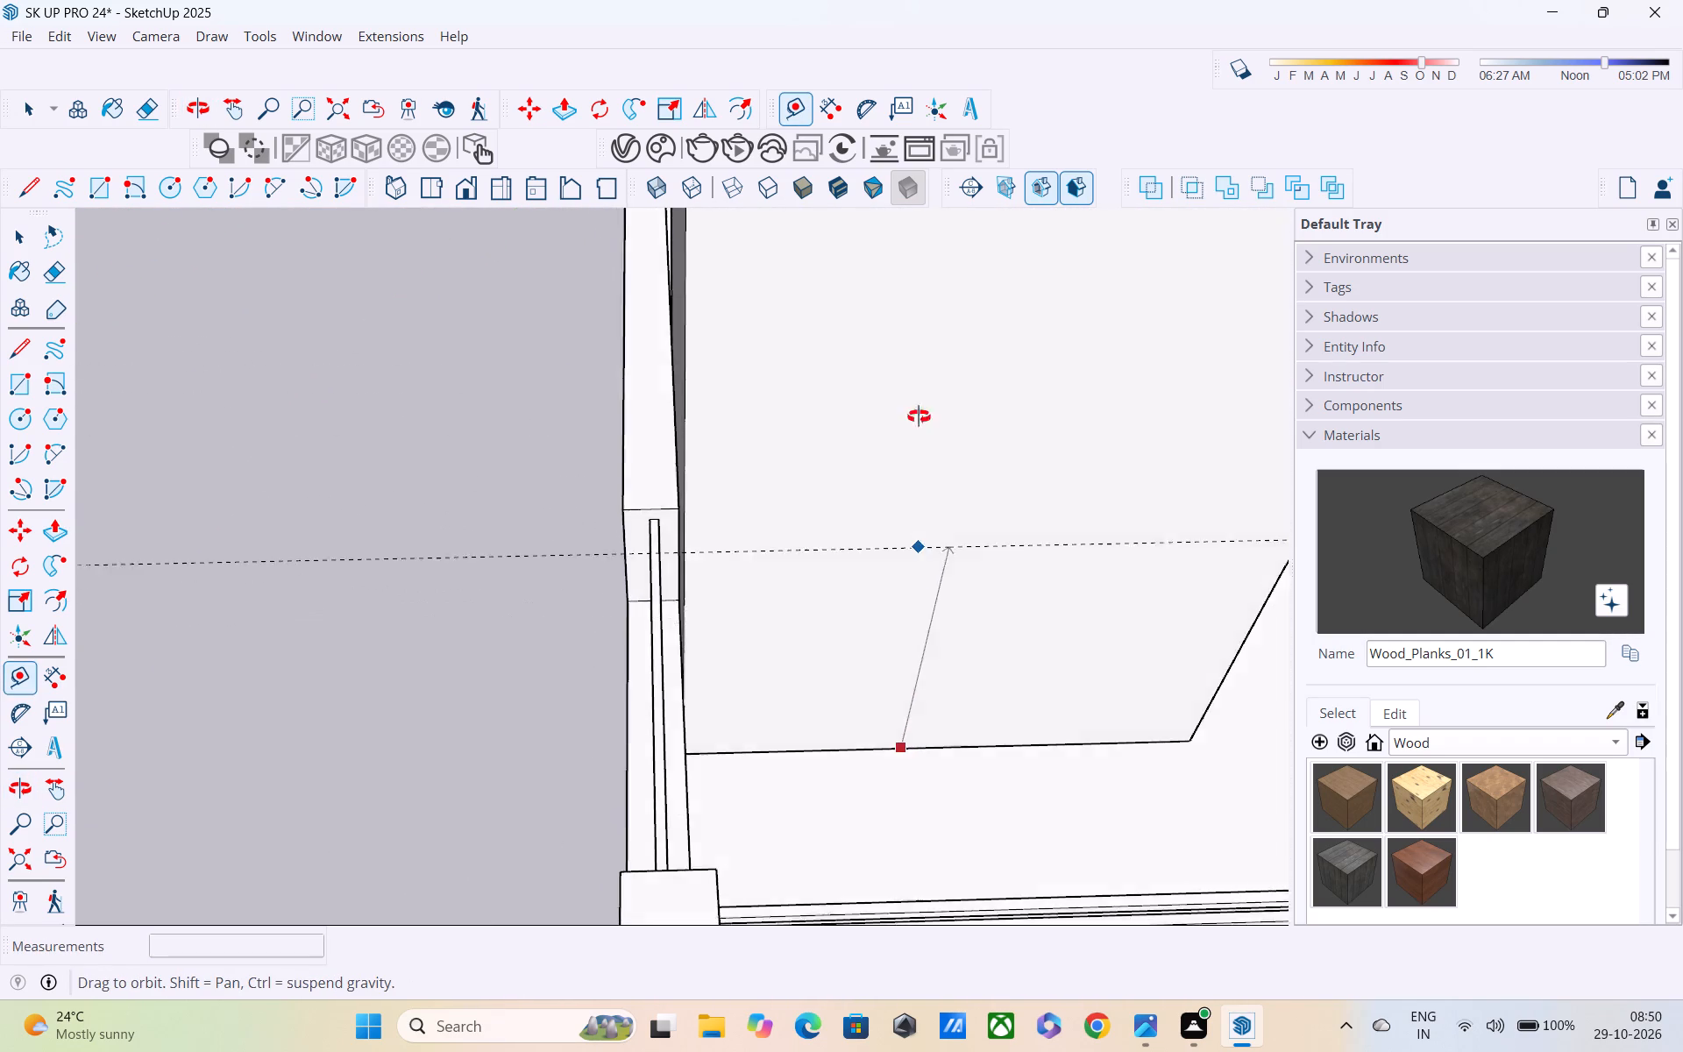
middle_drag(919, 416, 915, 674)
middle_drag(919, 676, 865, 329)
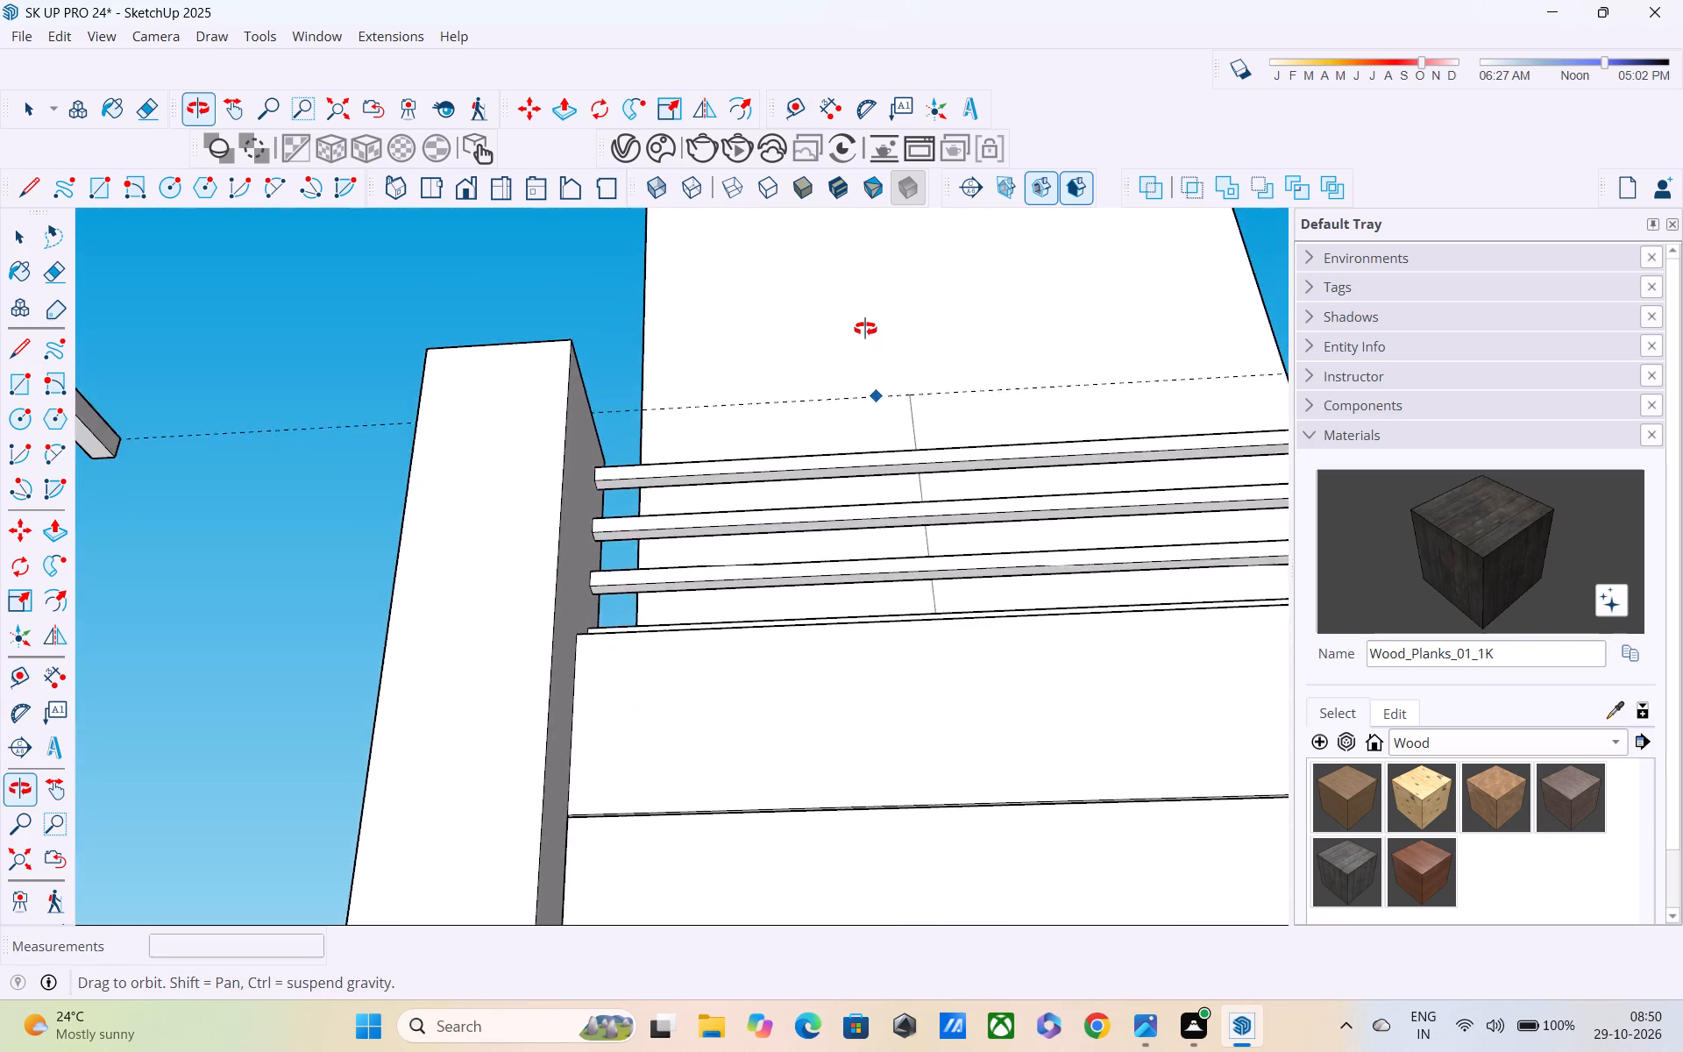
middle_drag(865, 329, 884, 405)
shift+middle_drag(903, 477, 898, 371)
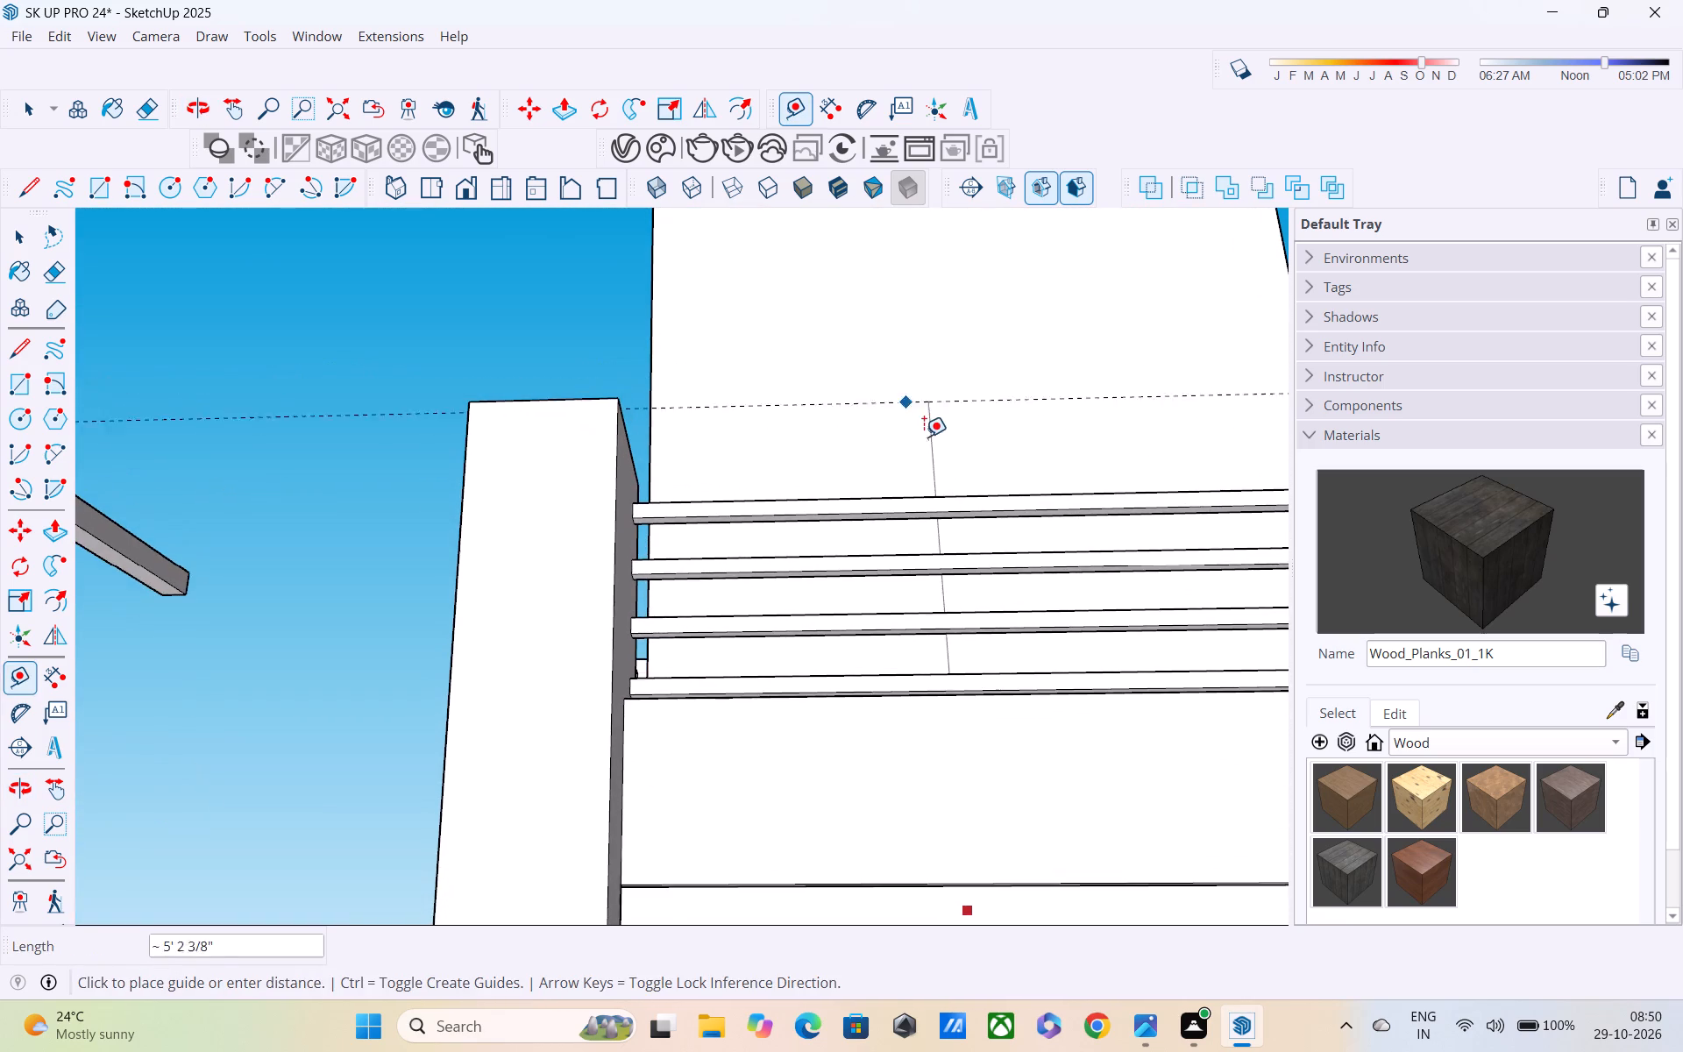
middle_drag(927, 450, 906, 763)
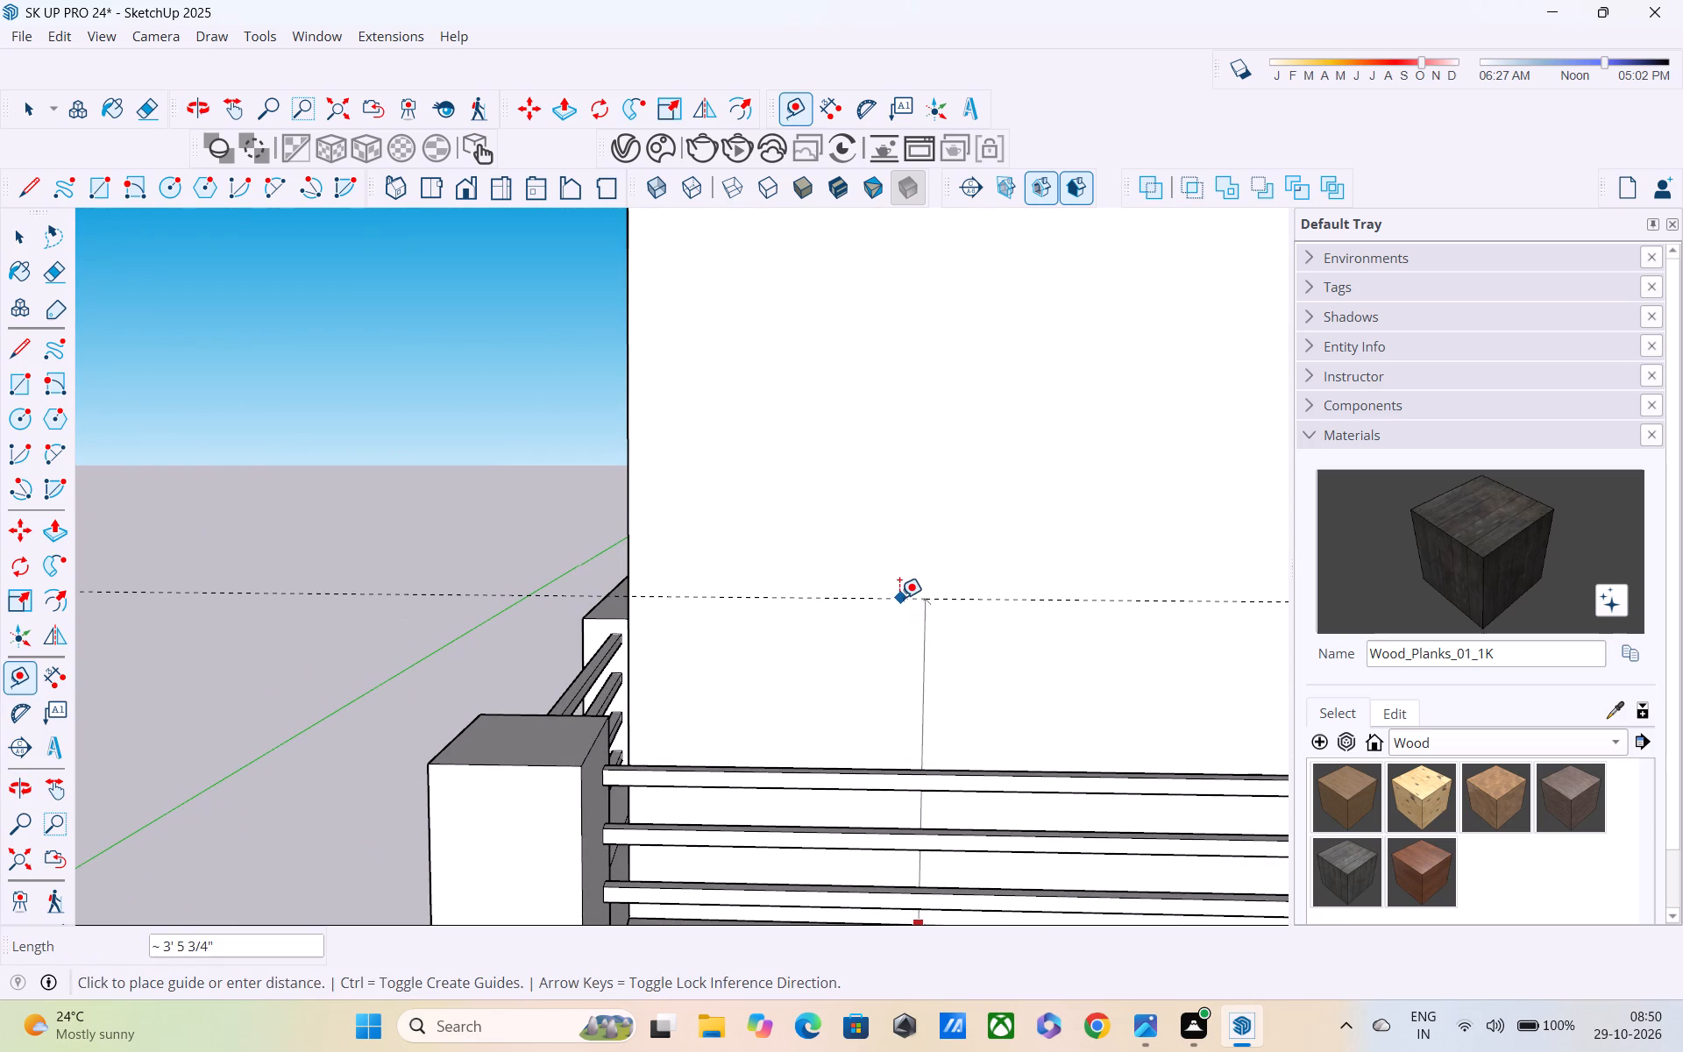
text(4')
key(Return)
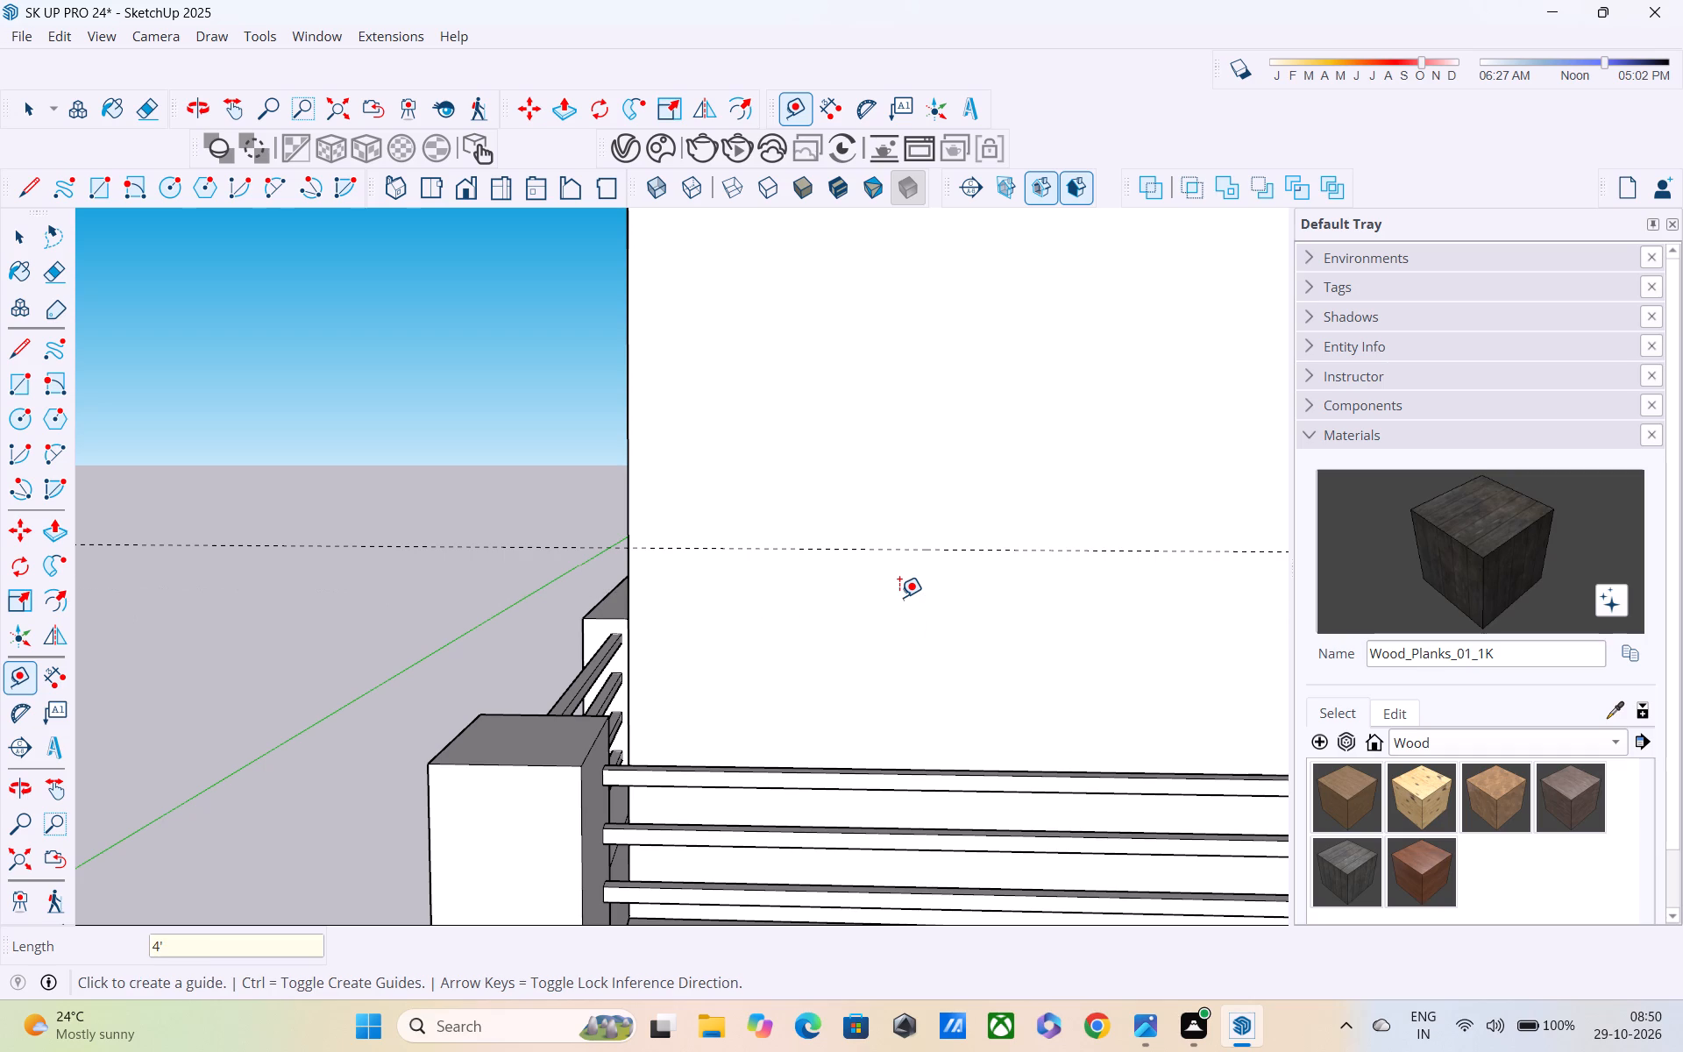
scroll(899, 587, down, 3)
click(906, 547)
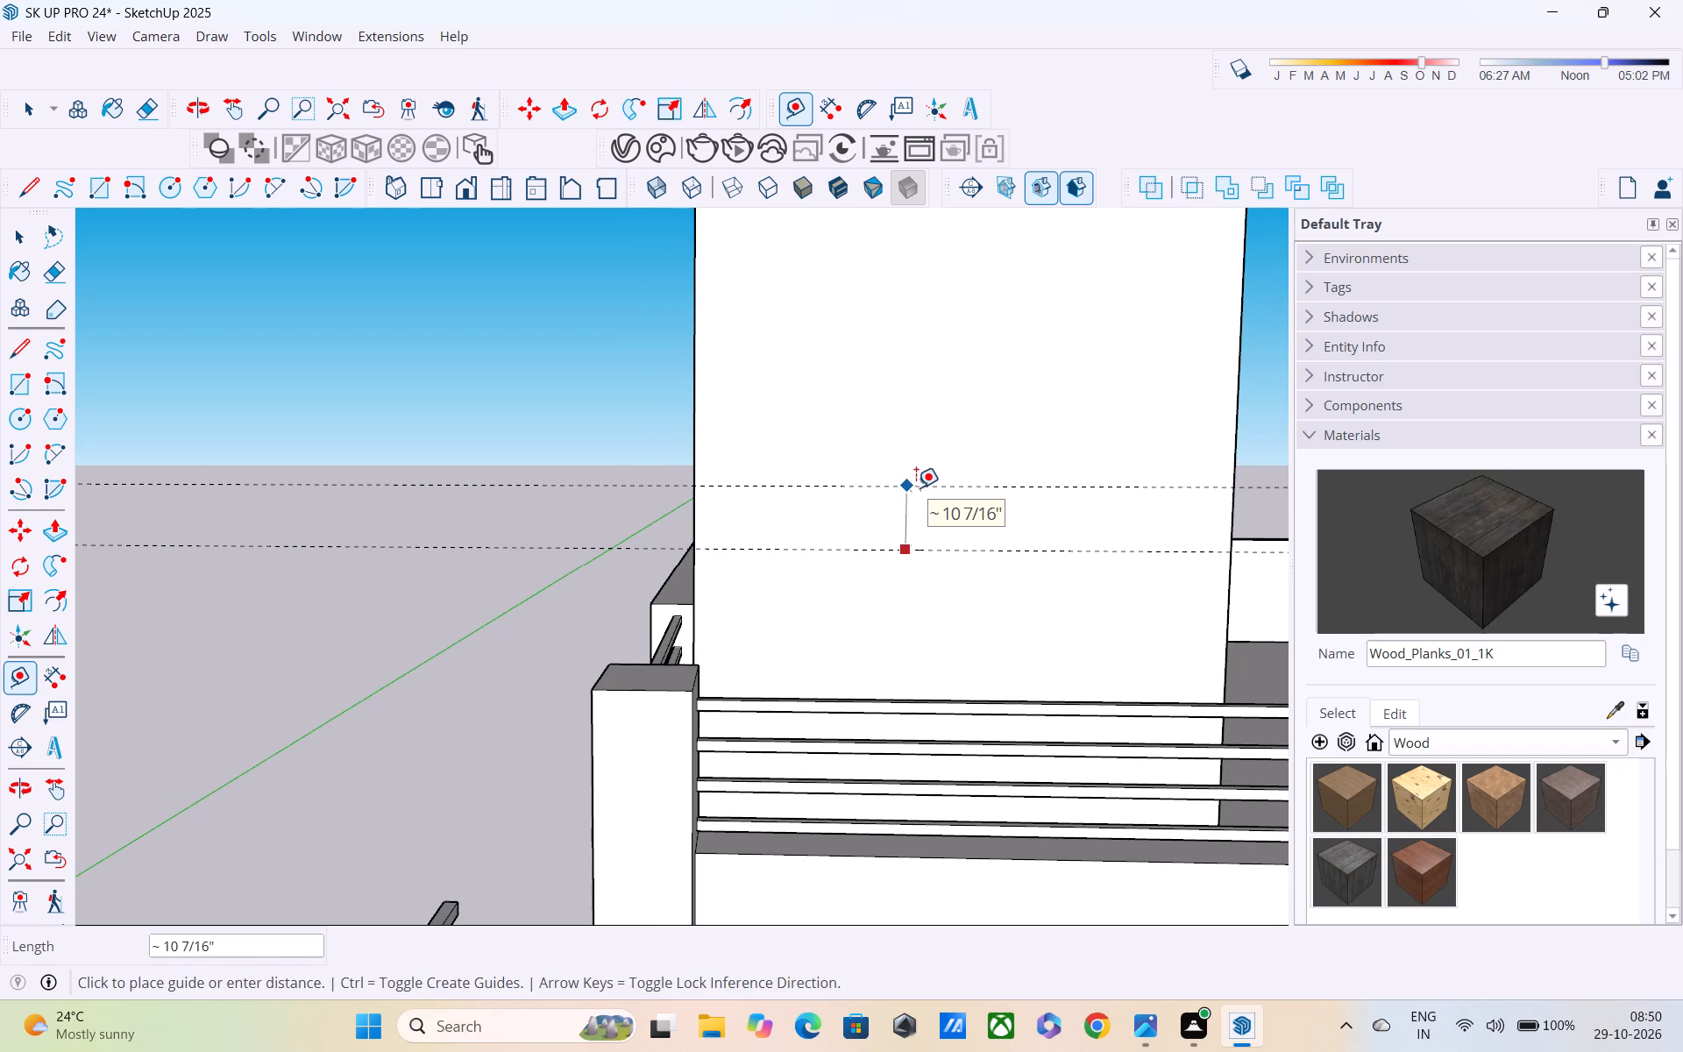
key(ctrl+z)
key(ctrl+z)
Place two horizontal guides on the tower's front face, one 3' above its base edge and another 4' above that guide.
shift+middle_drag(916, 491, 913, 232)
middle_drag(919, 335, 937, 625)
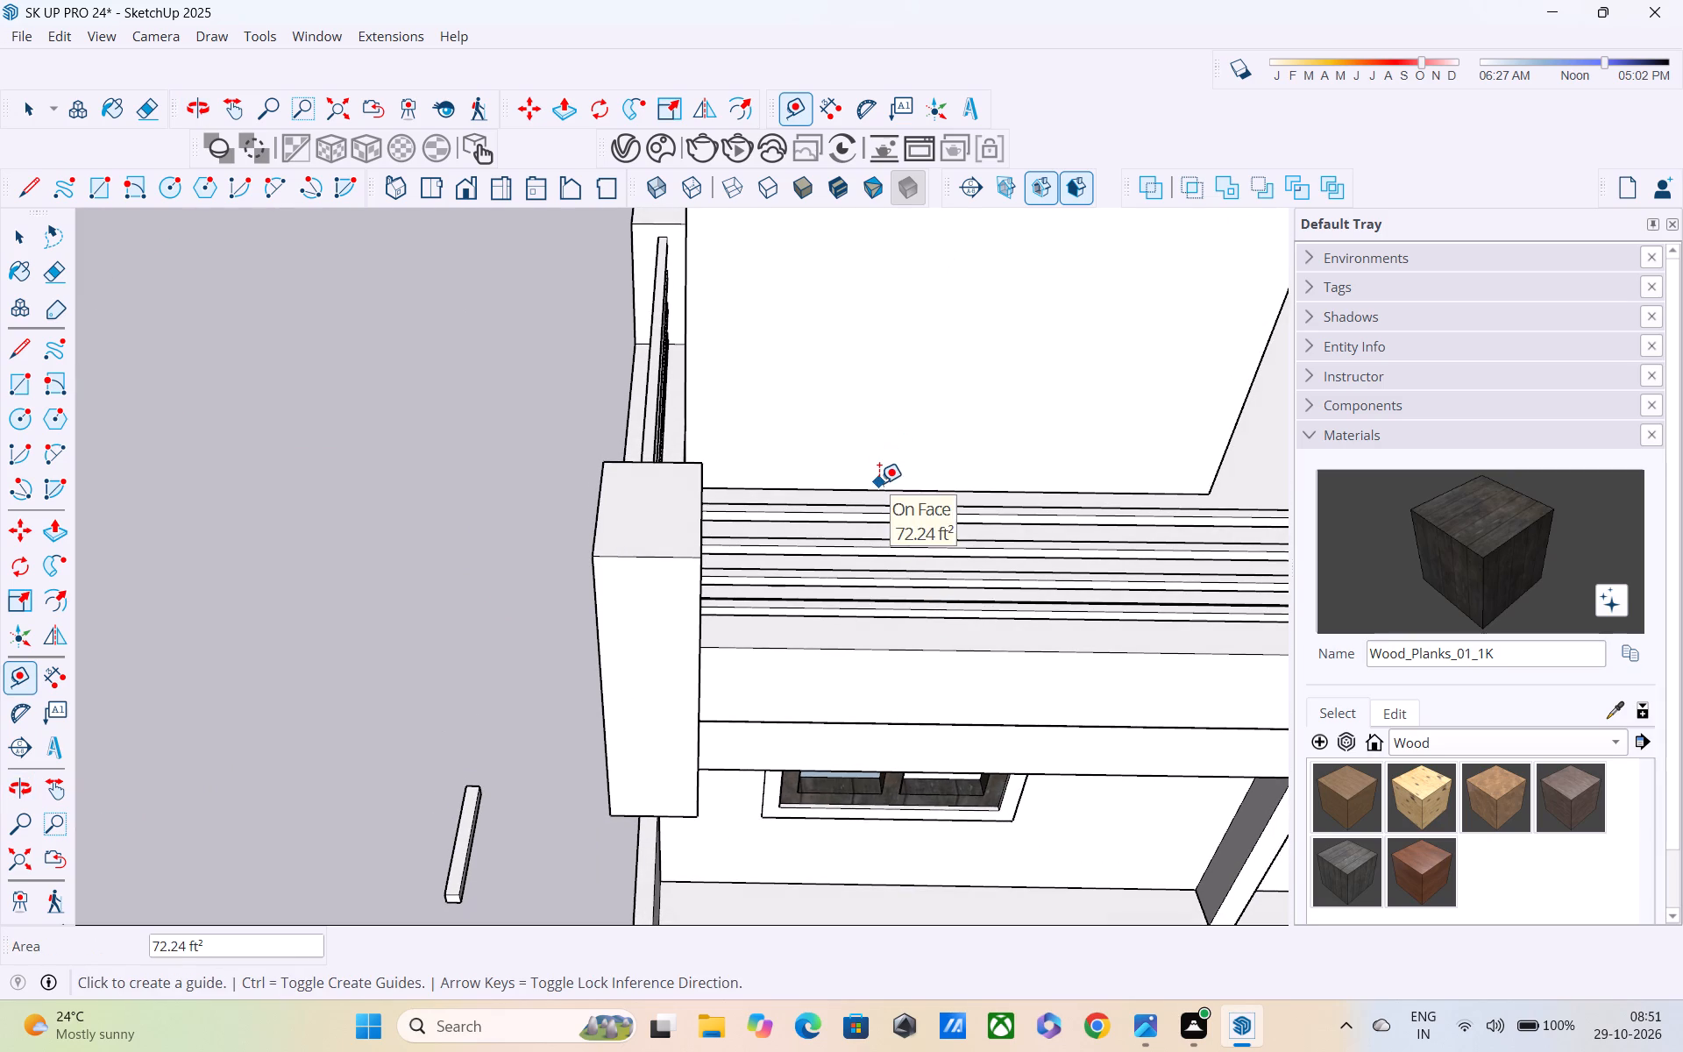
click(879, 488)
text(3')
key(Return)
scroll(893, 346, down, 1)
shift+middle_drag(893, 360, 870, 640)
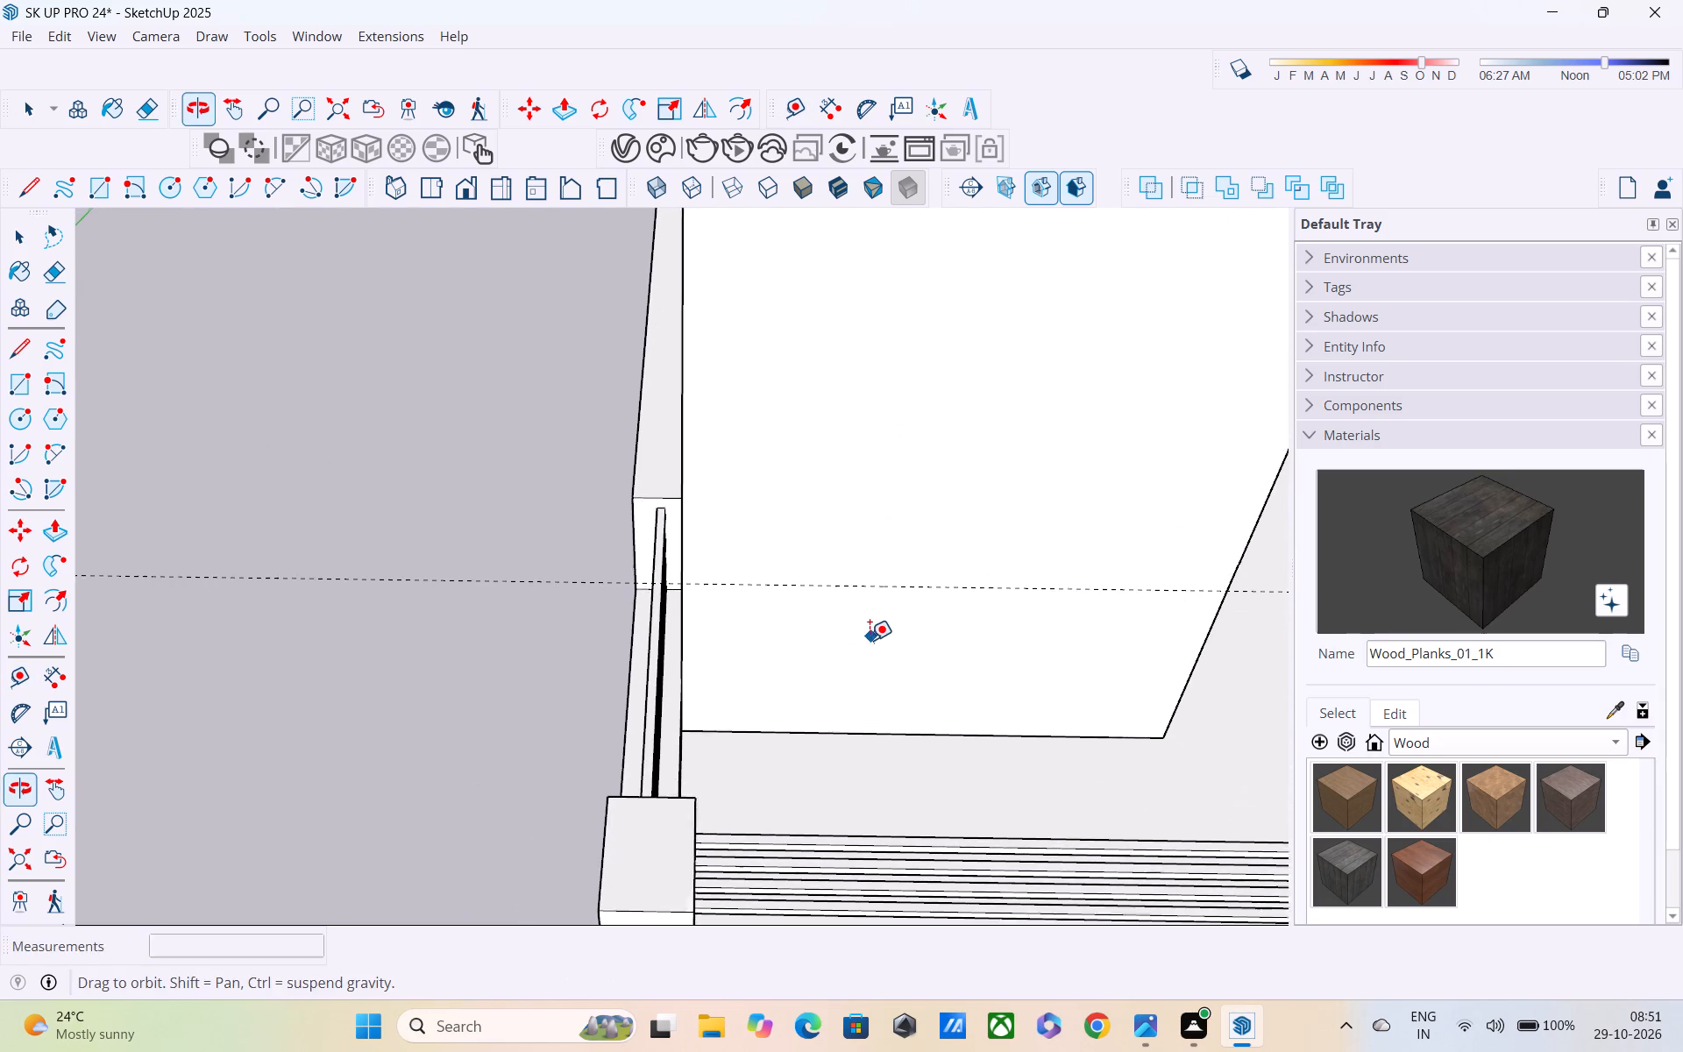
click(875, 588)
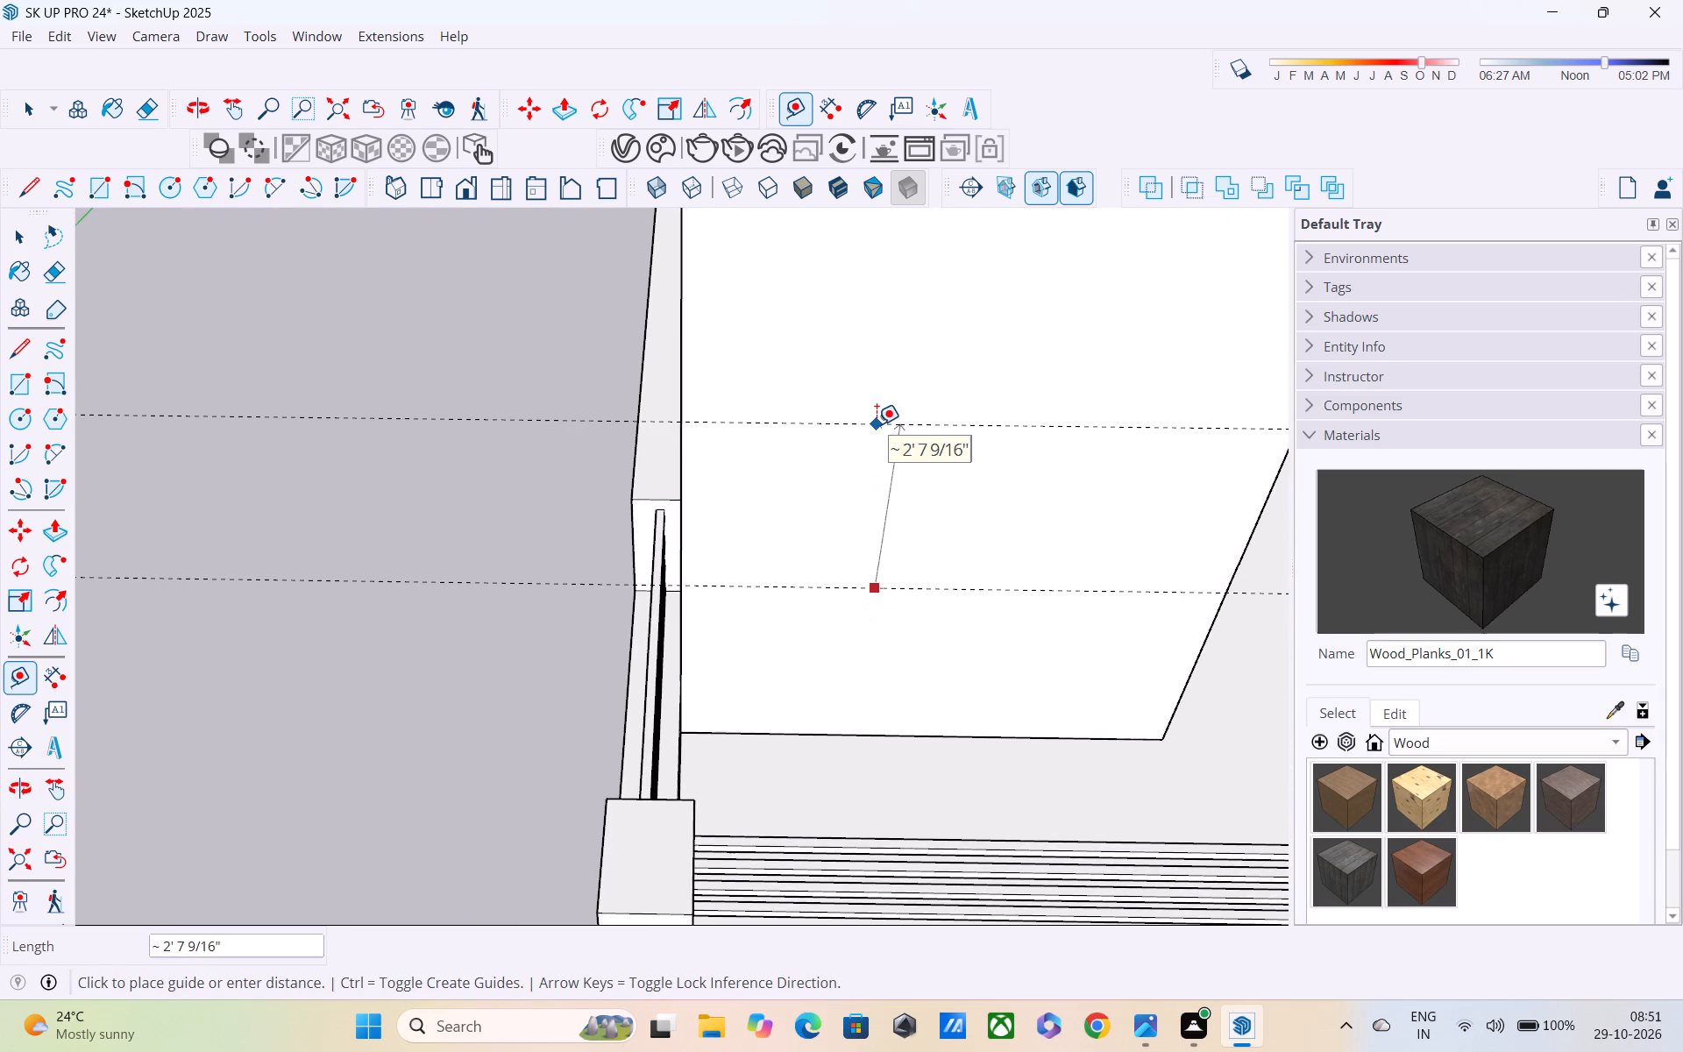
text(4')
key(Return)
scroll(877, 424, up, 1)
scroll(875, 629, down, 3)
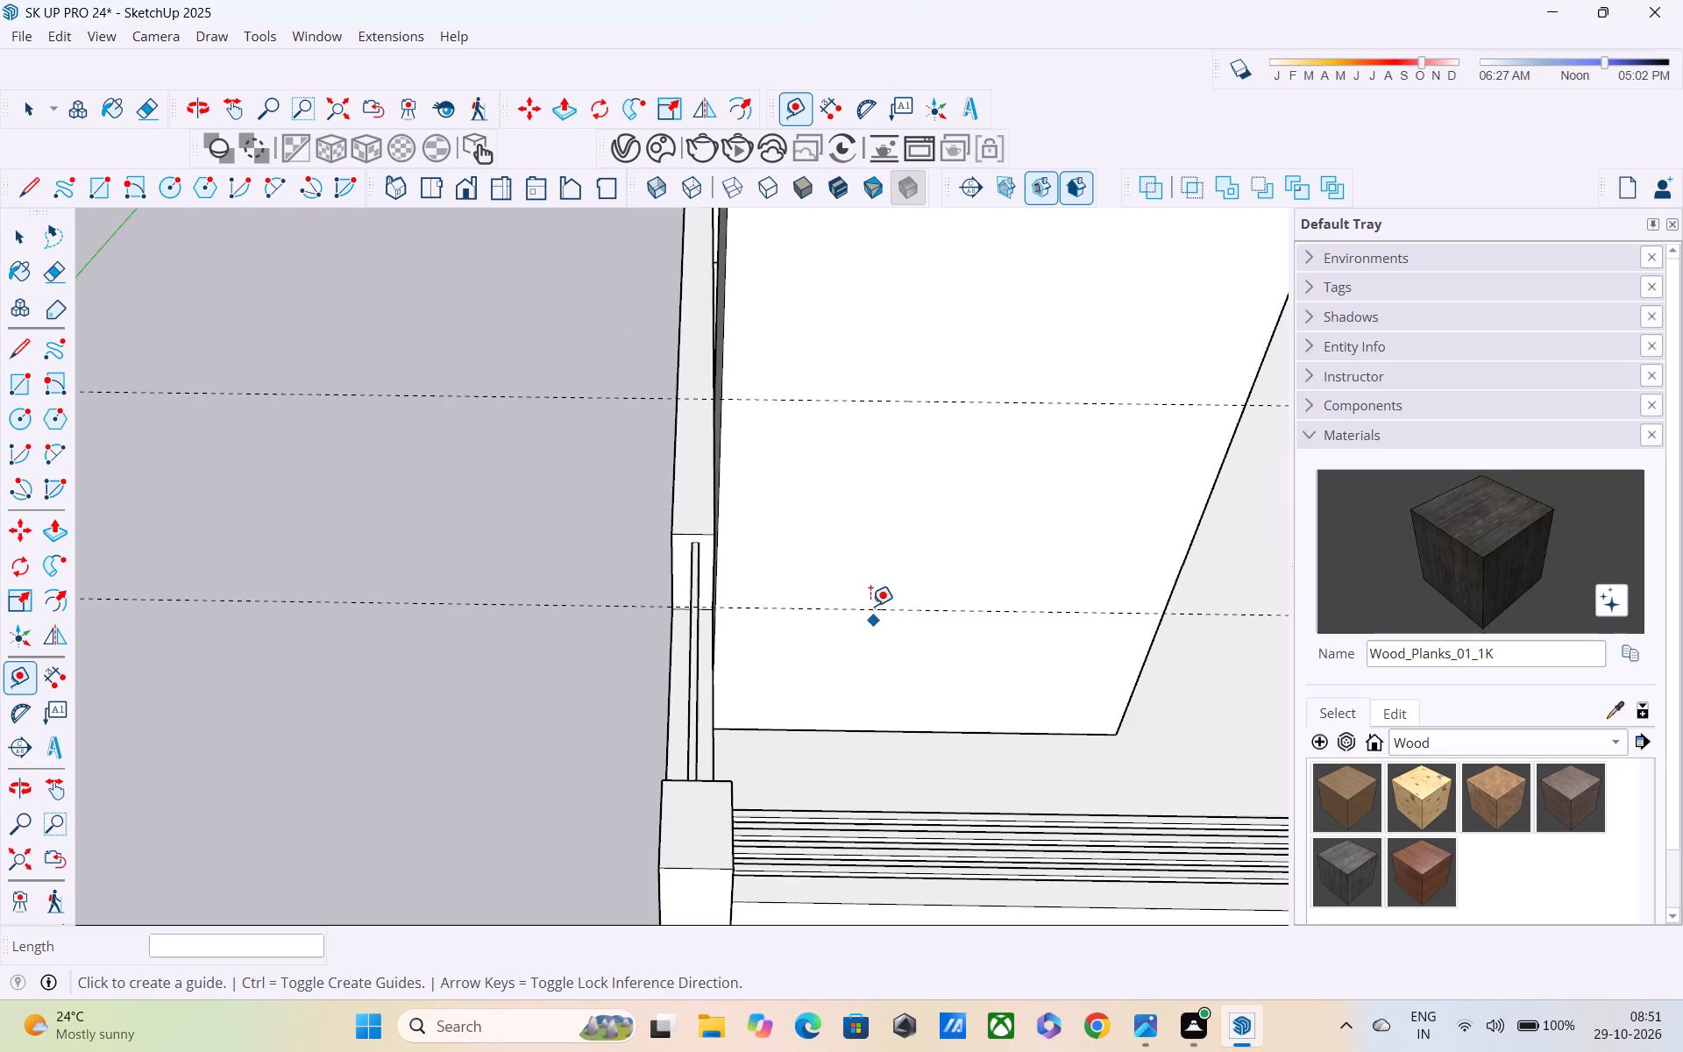
Place vertical guides on the tower's front face, each 1.5' in from one of its two side edges.
scroll(870, 567, down, 2)
middle_drag(870, 565, 877, 721)
middle_drag(889, 672, 848, 469)
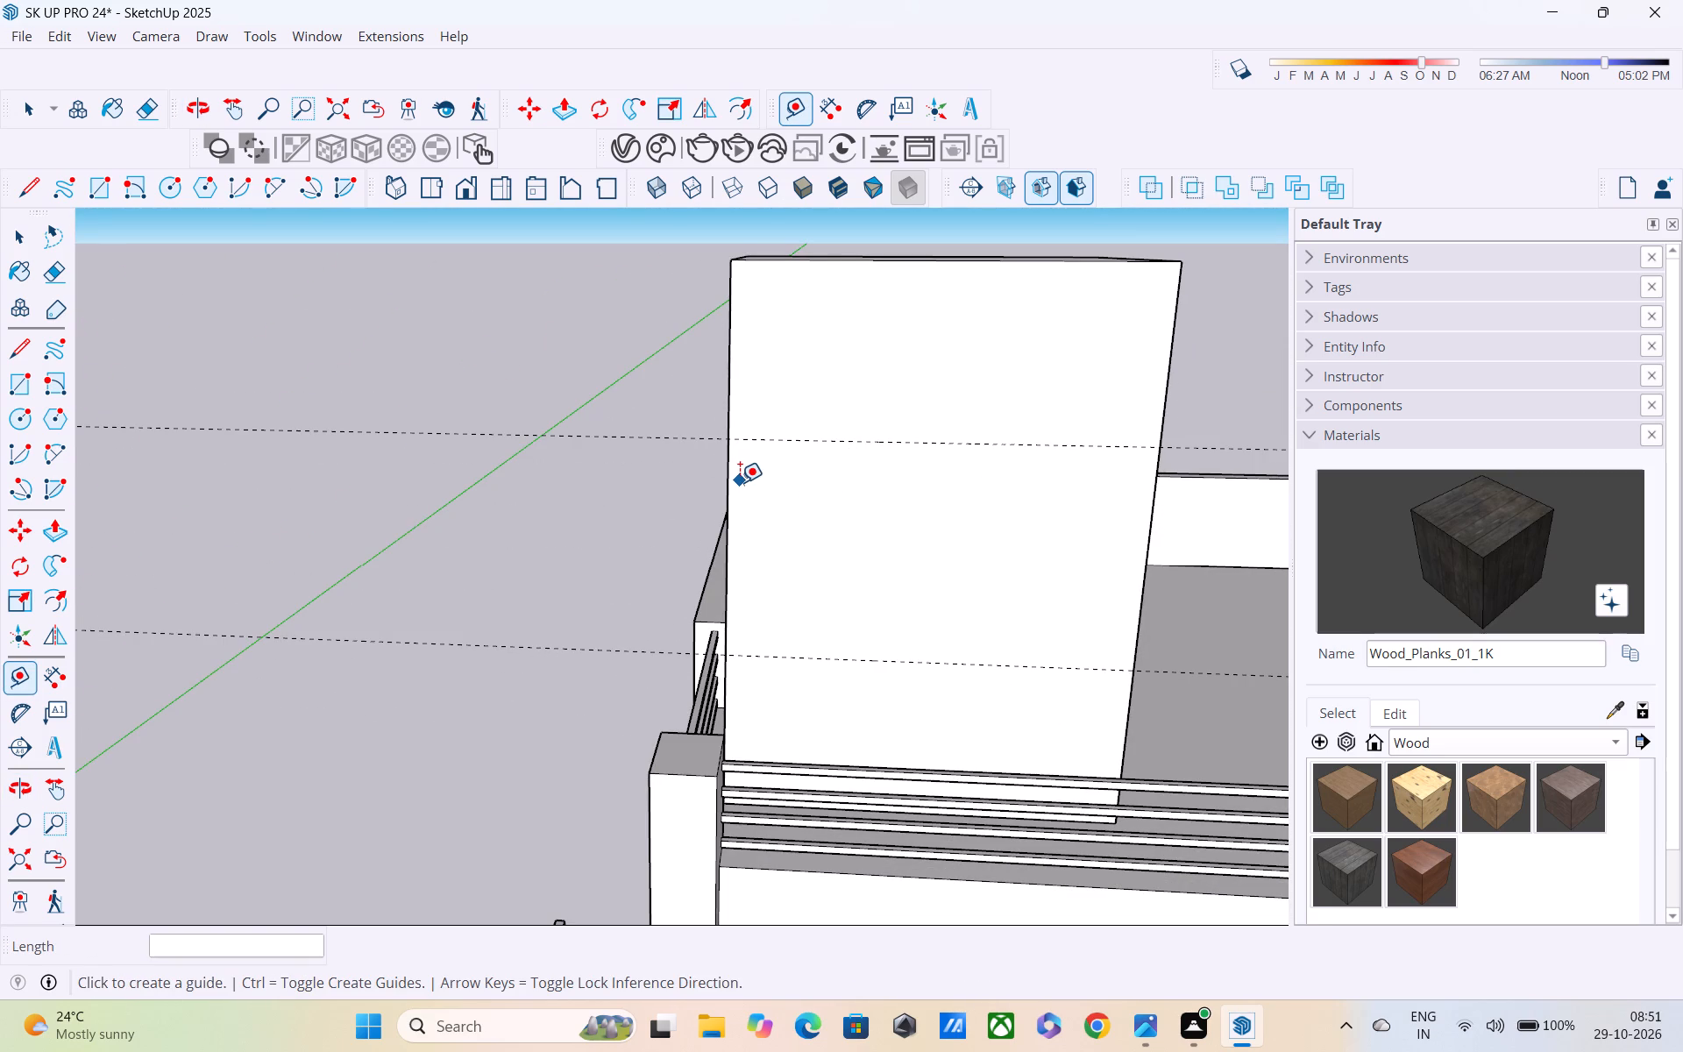
click(728, 504)
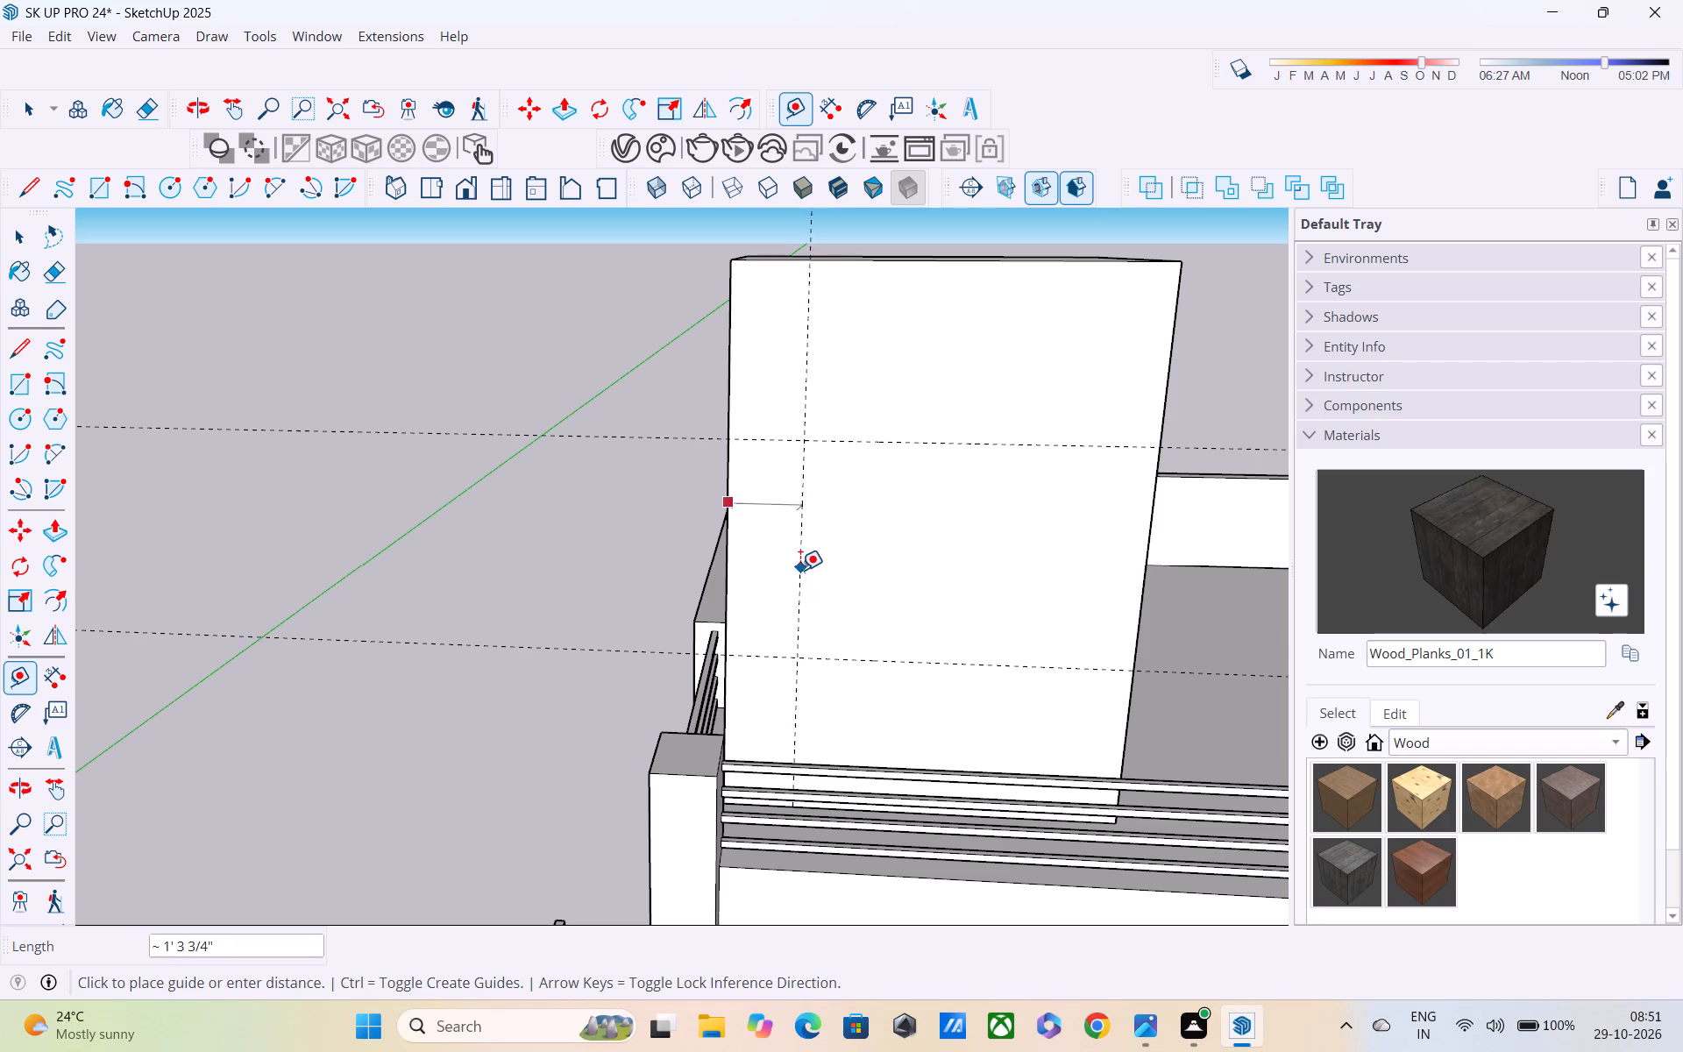
text(1.5')
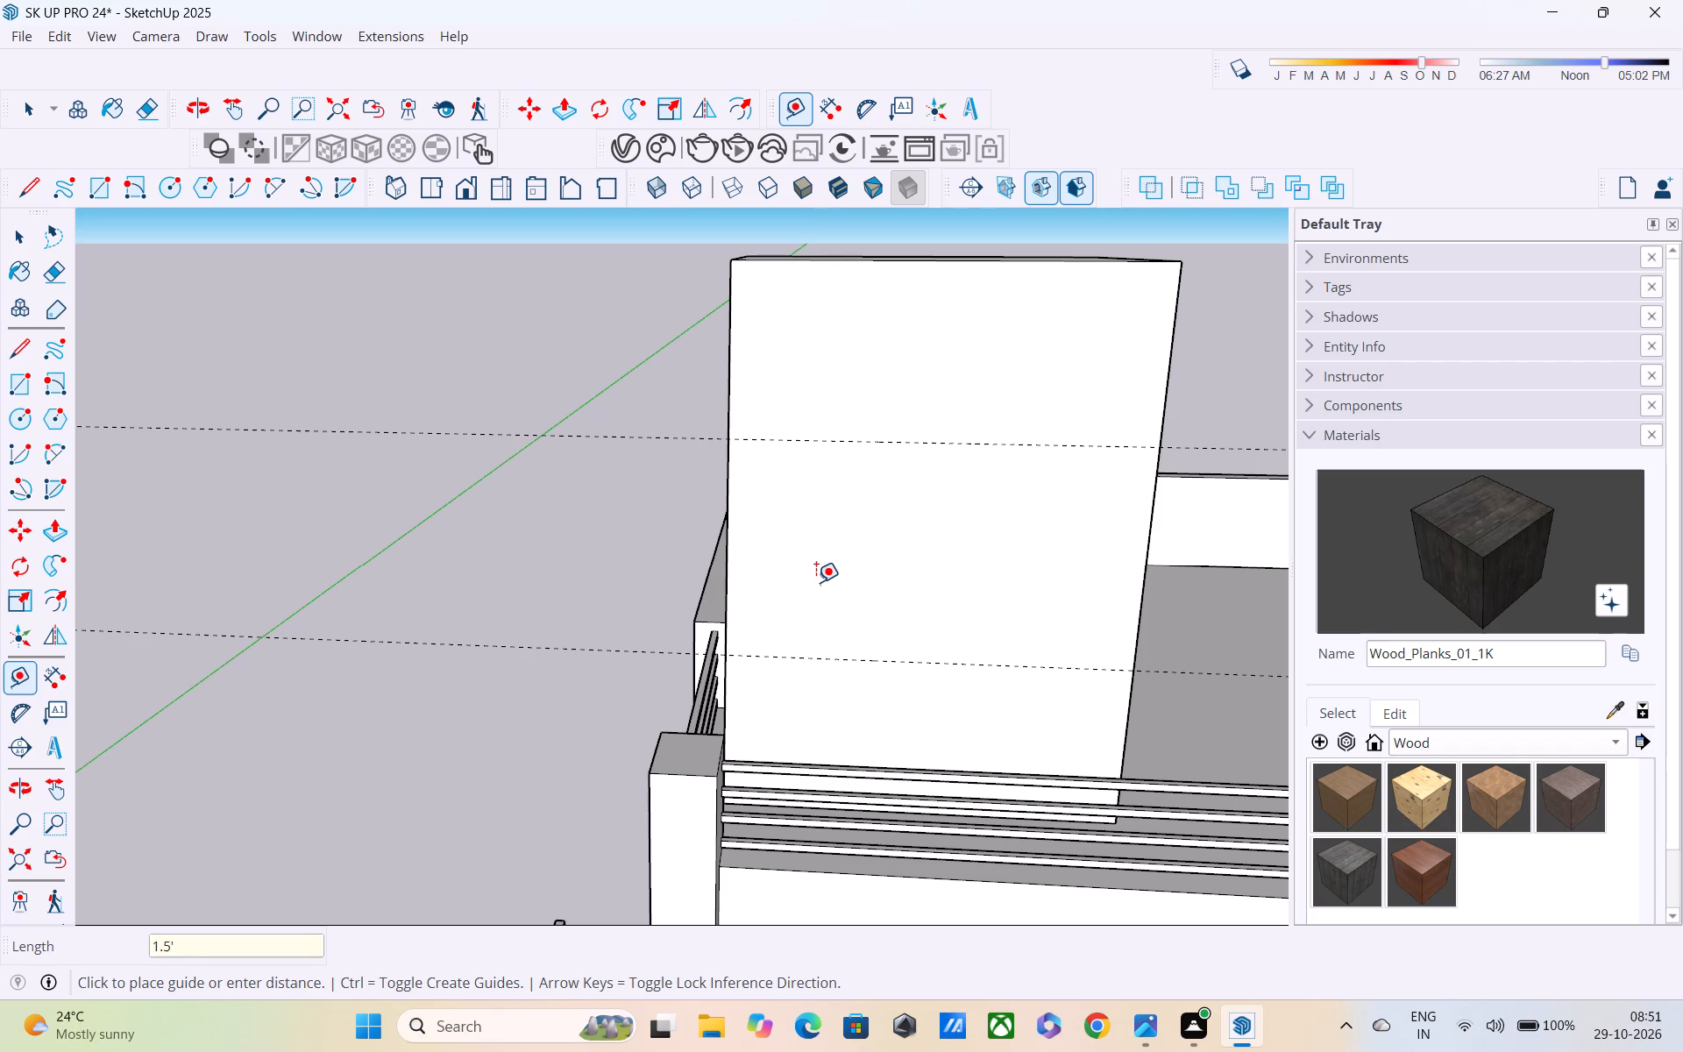
key(Return)
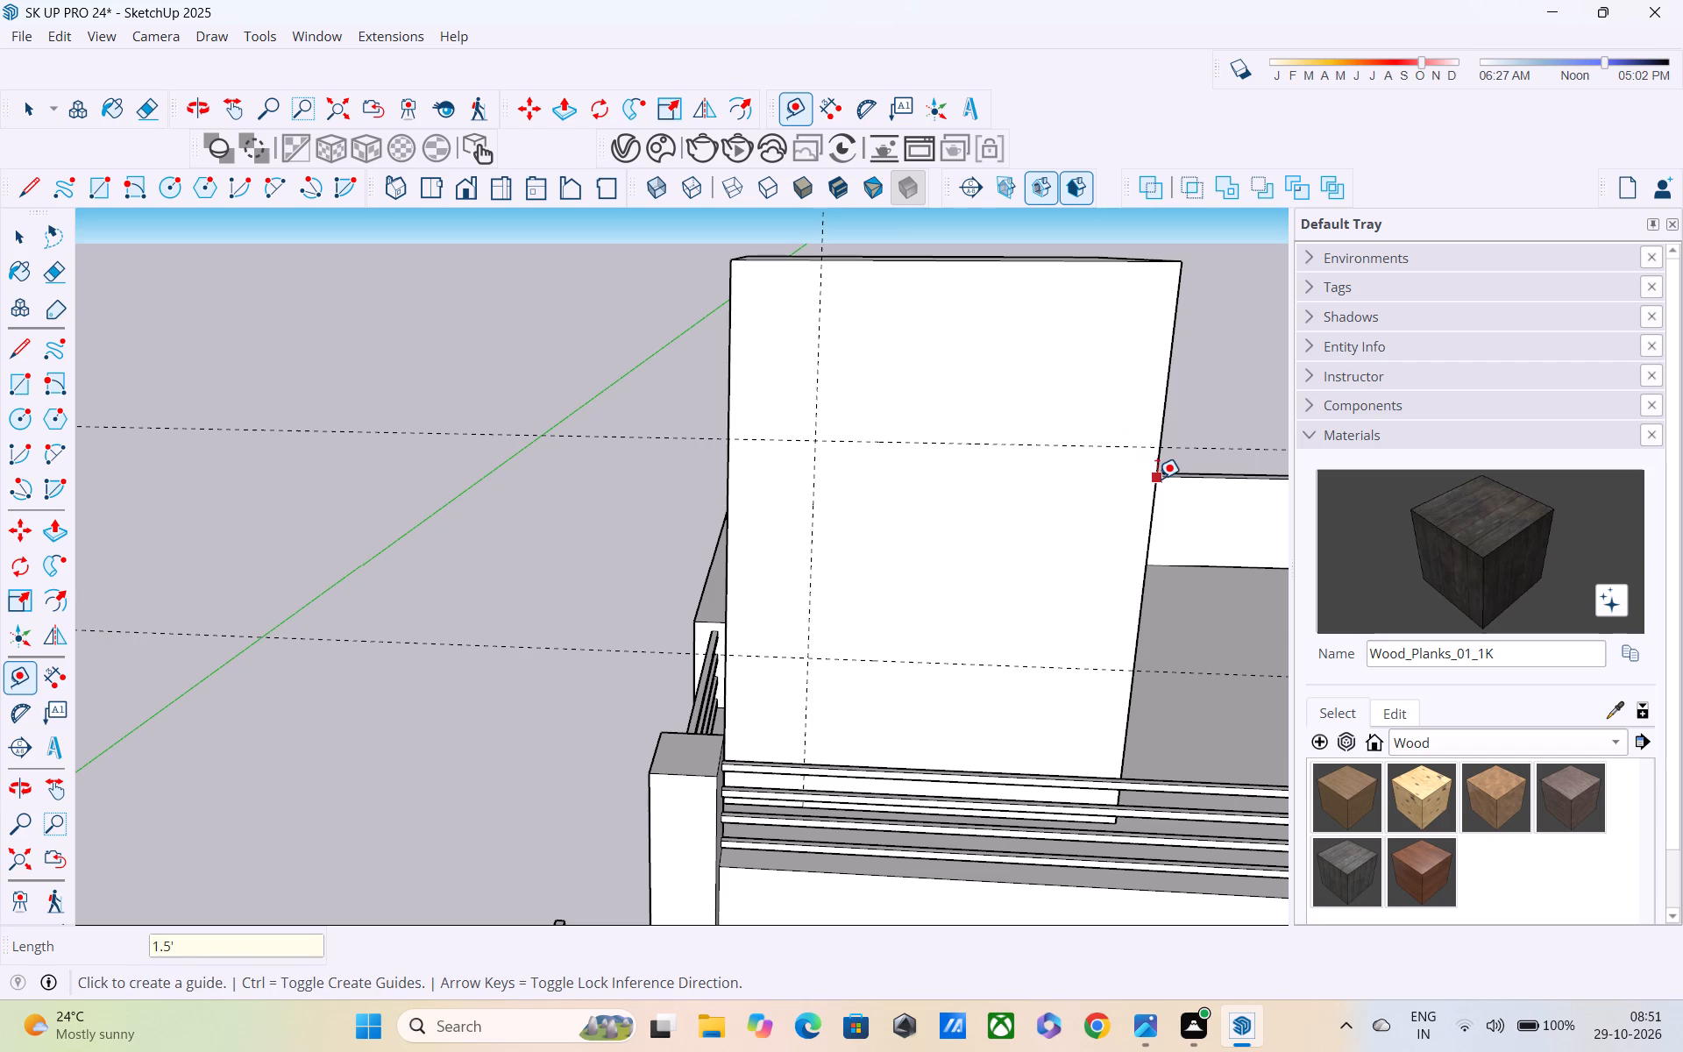
click(1157, 479)
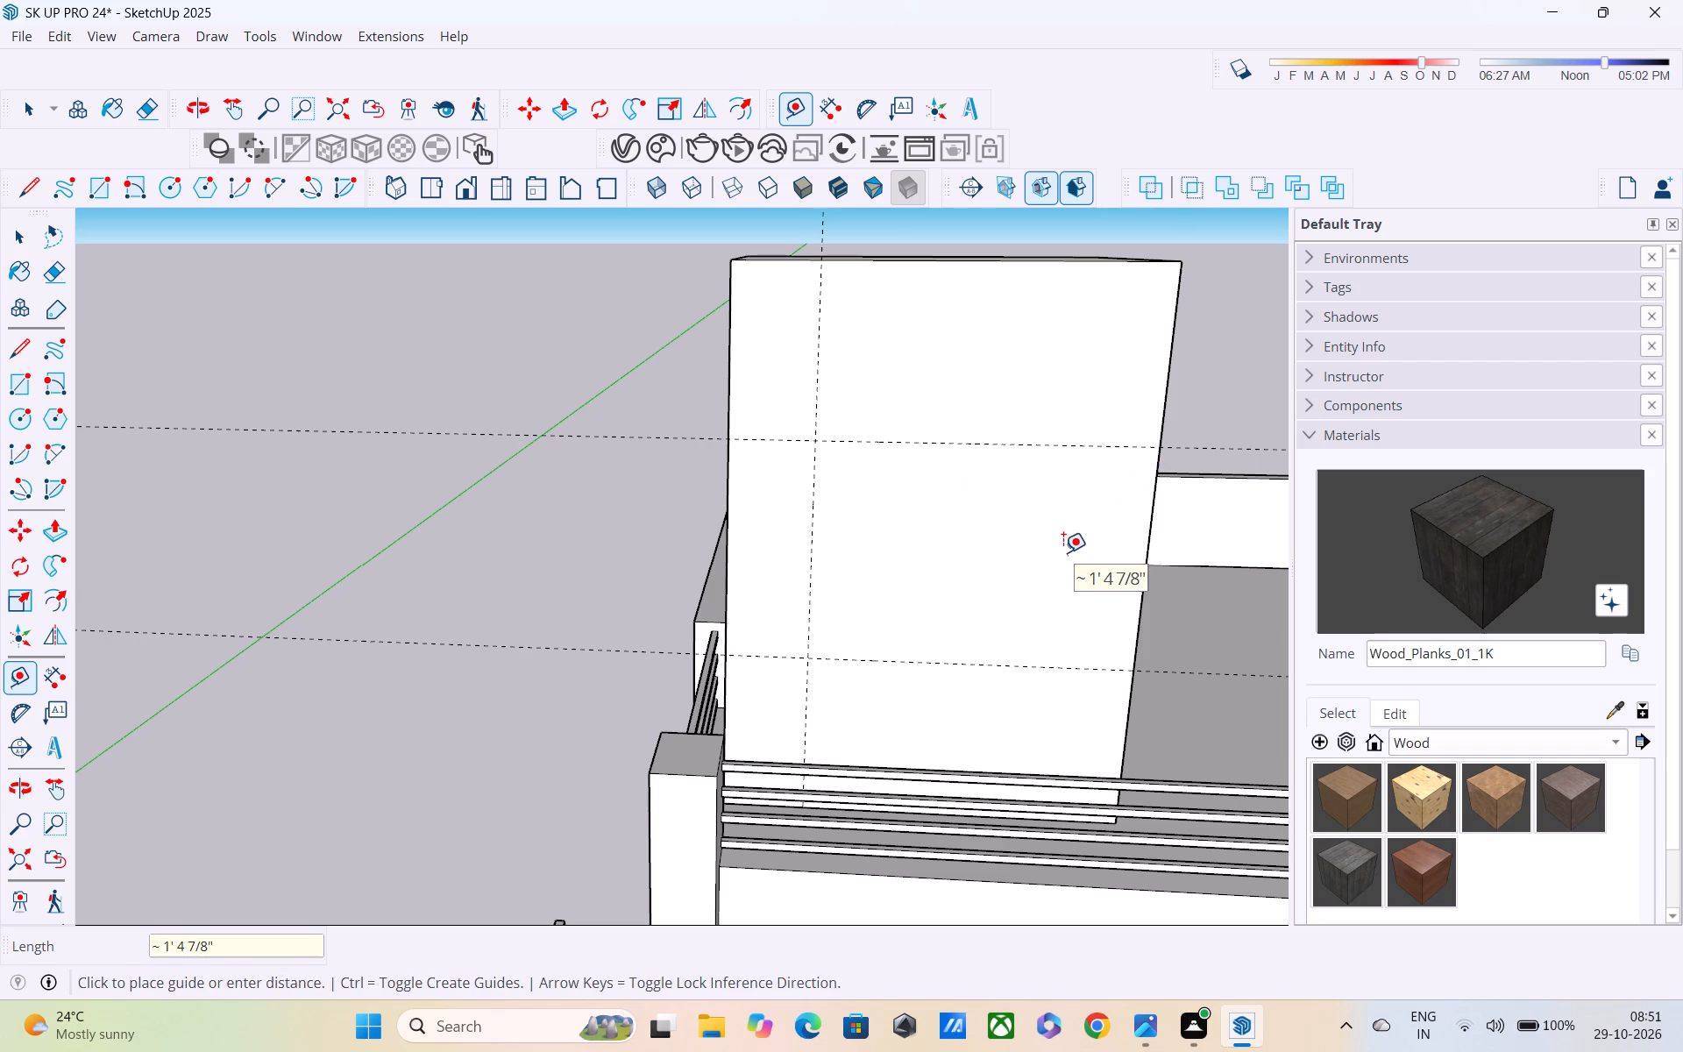
text(1.5')
key(Return)
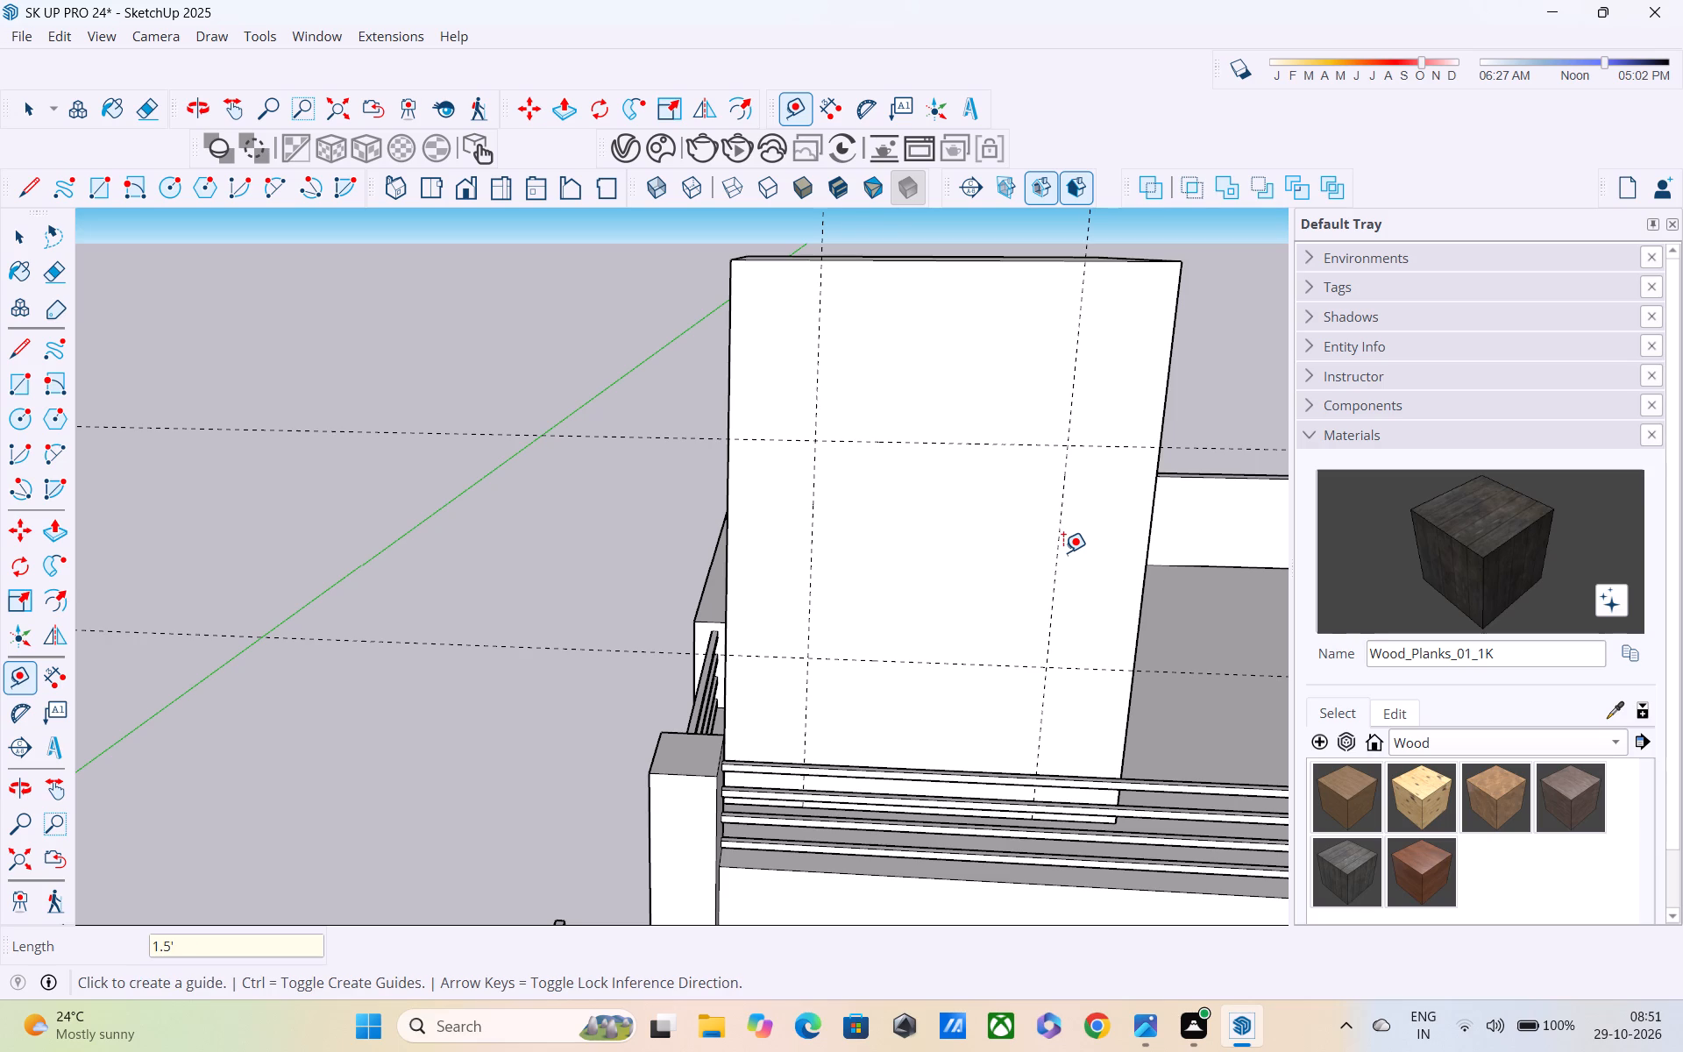
Measure the distance between the two vertical guides along the upper horizontal guide.
click(807, 443)
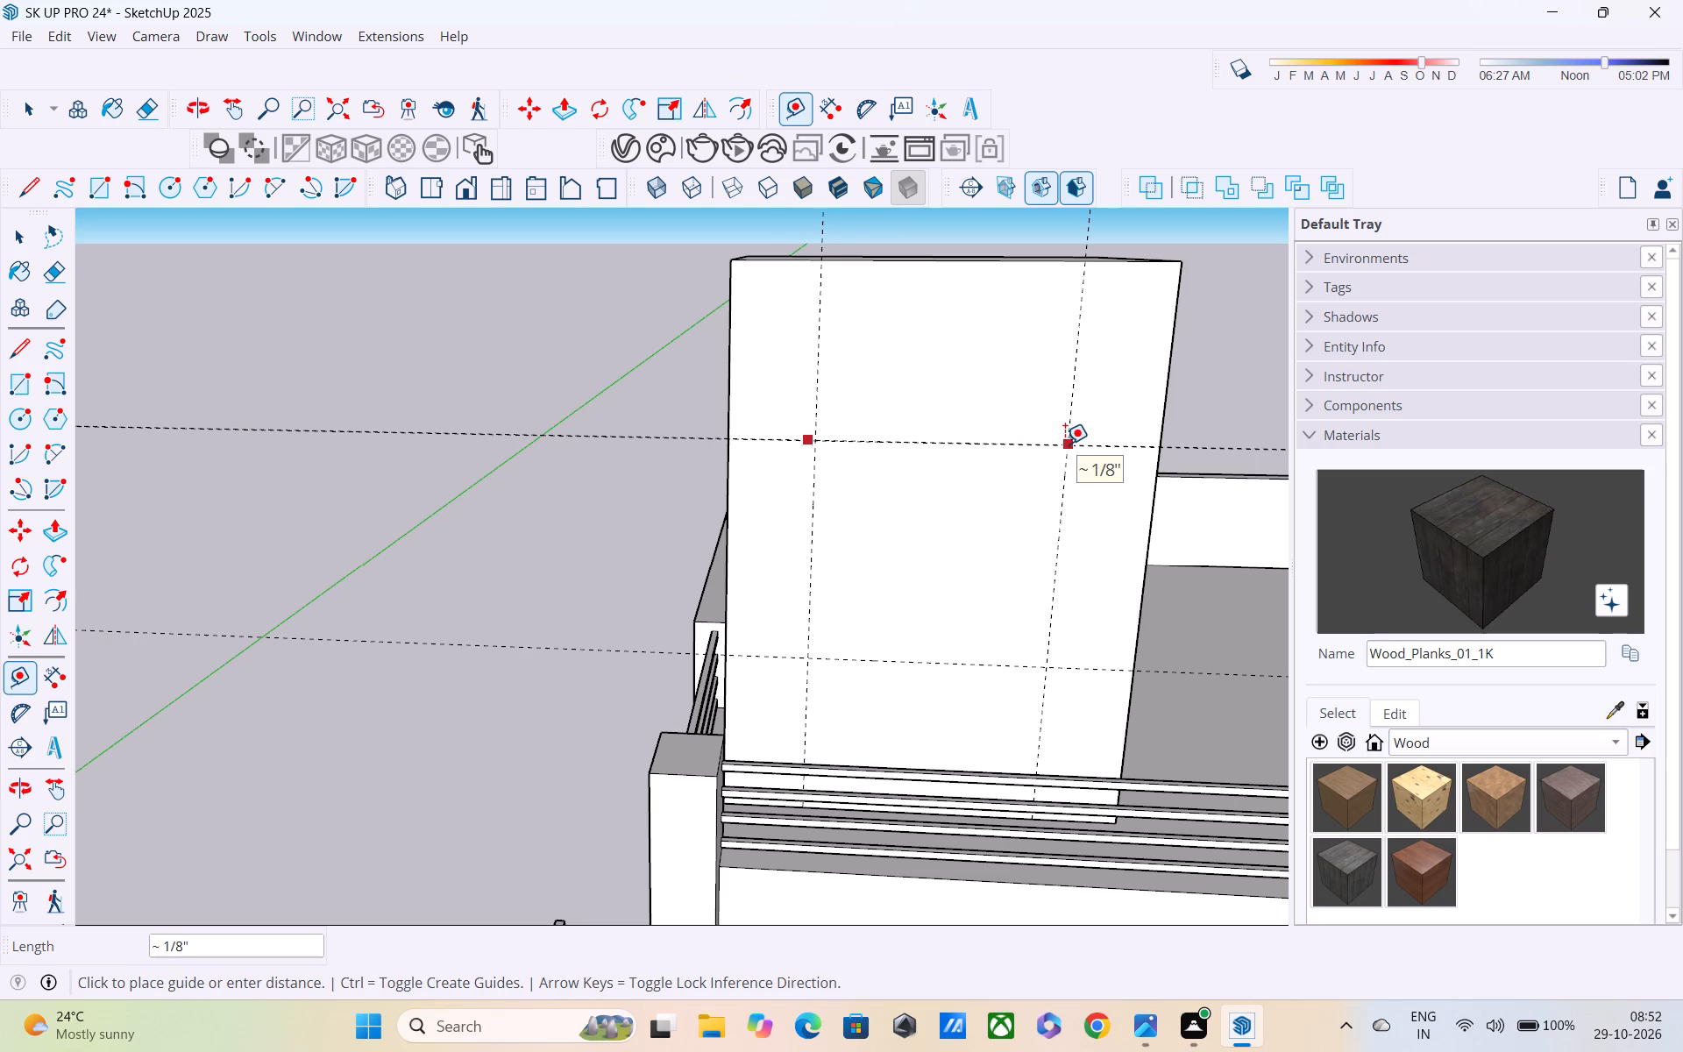
key(Escape)
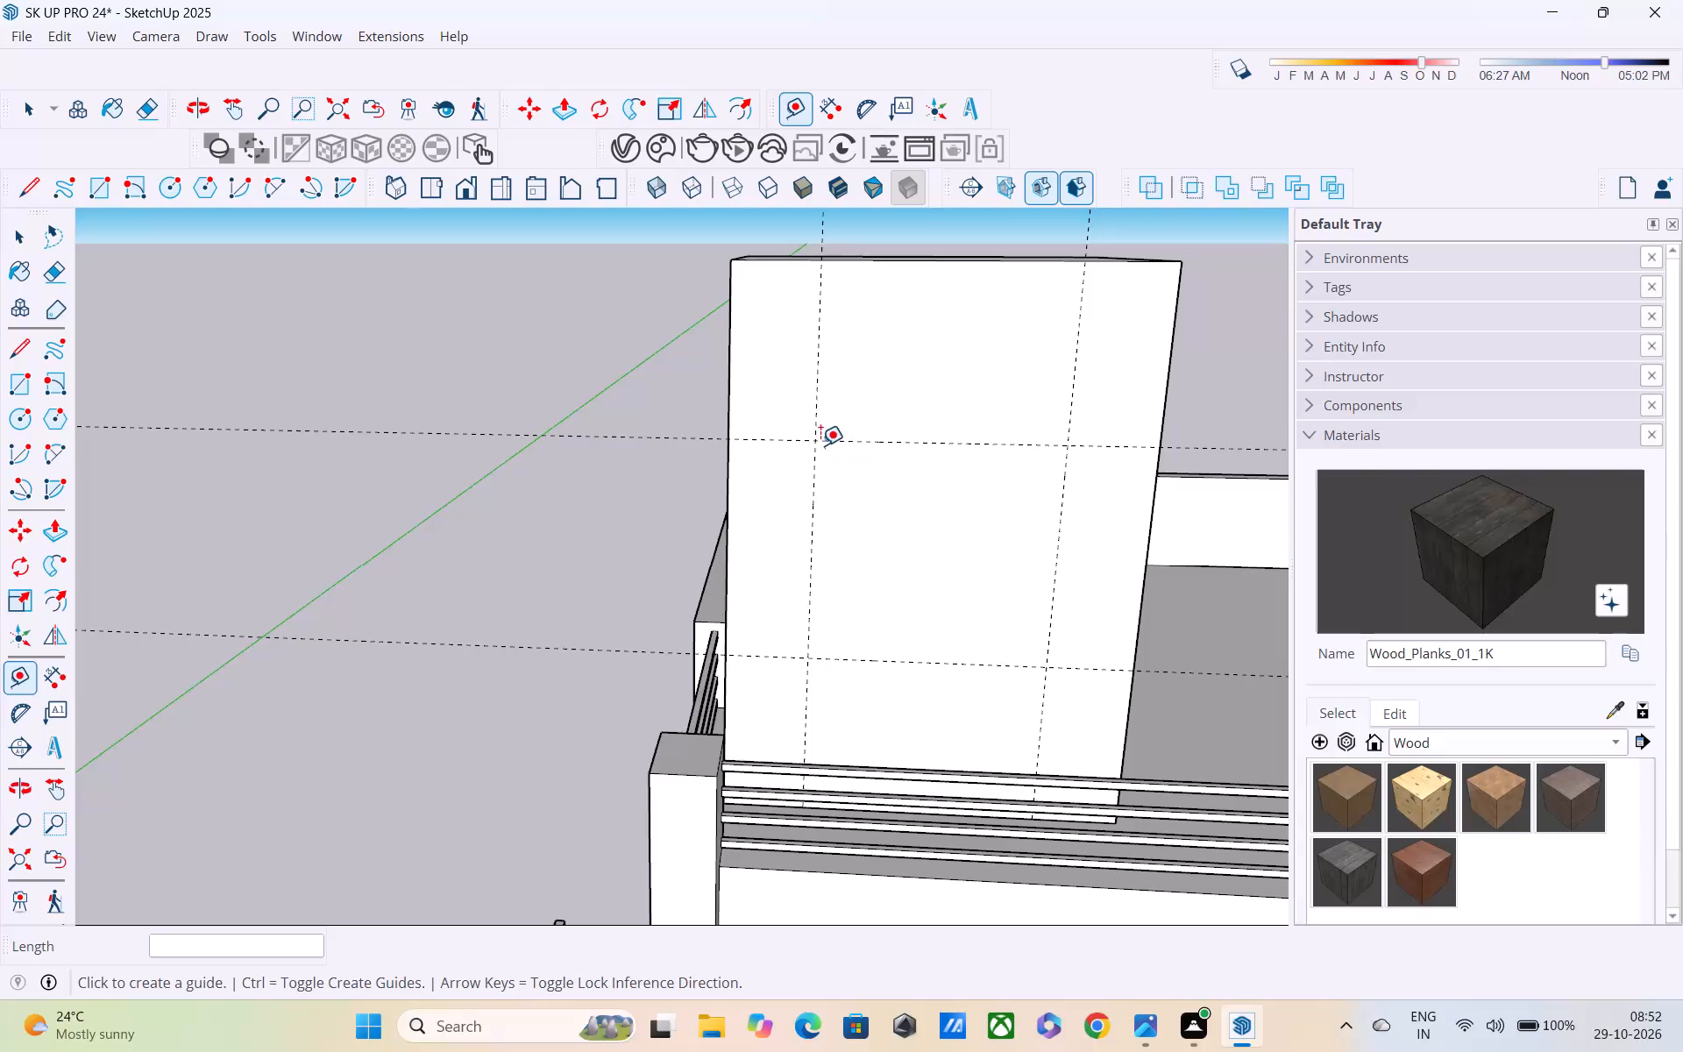
click(813, 438)
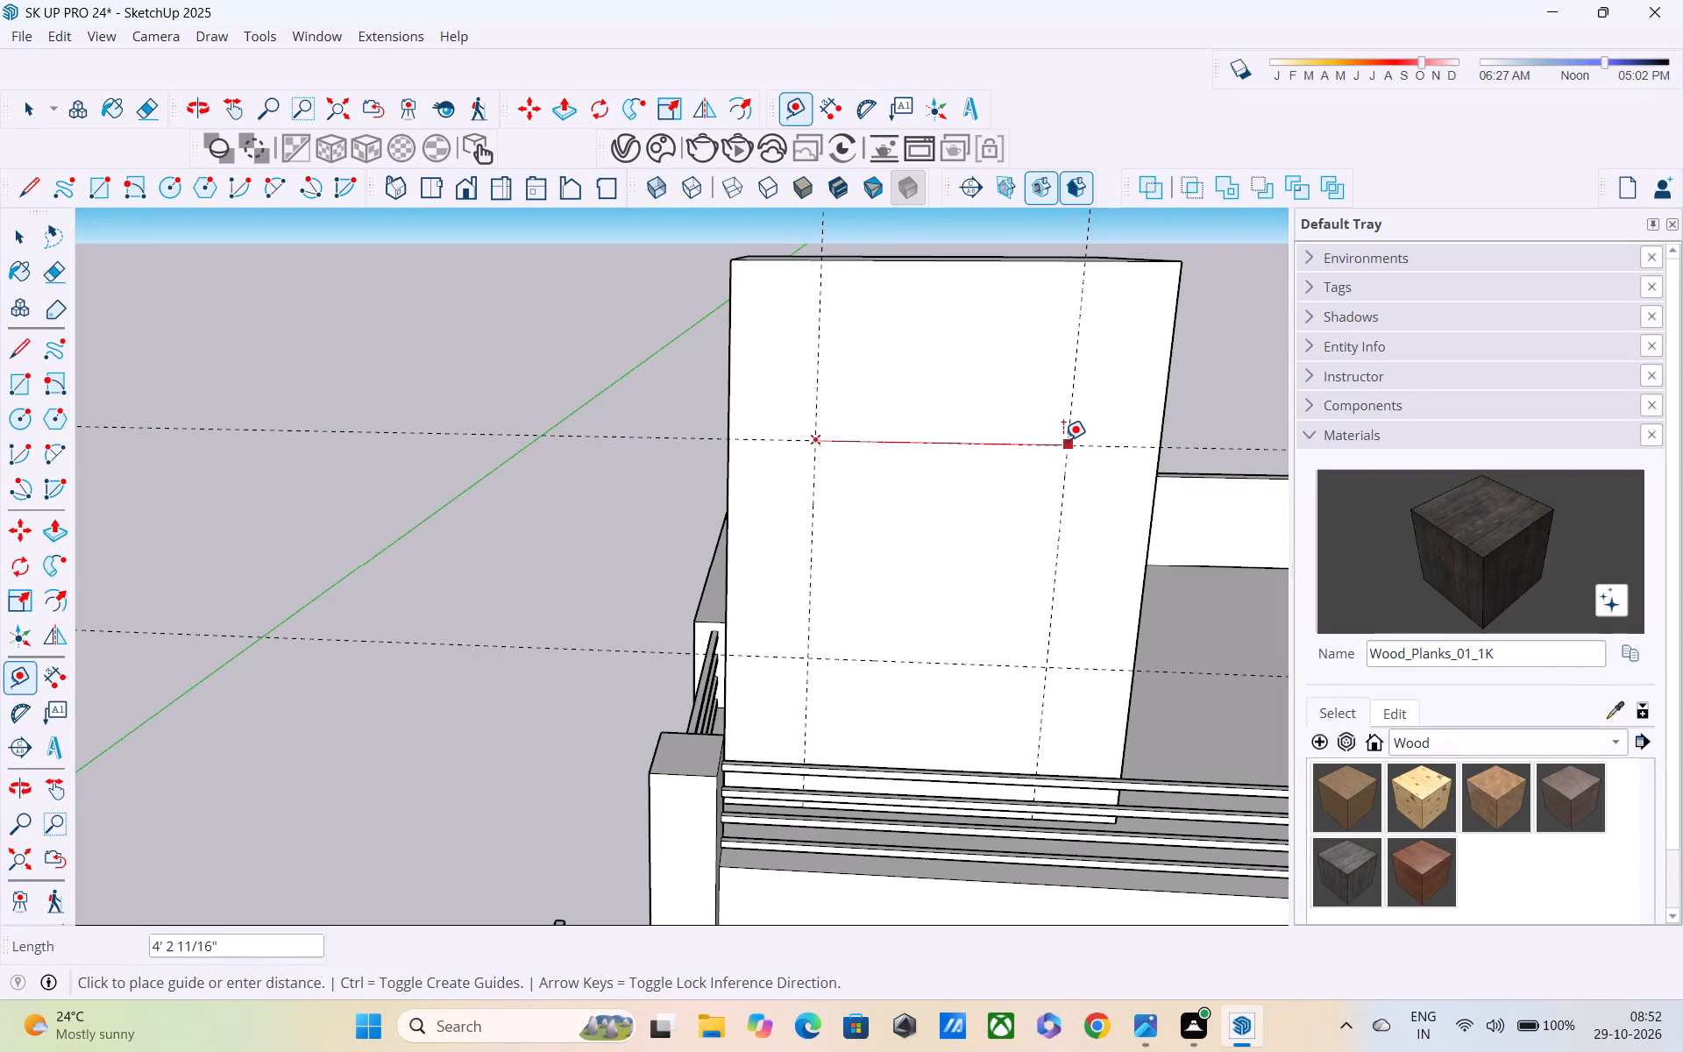
key(Escape)
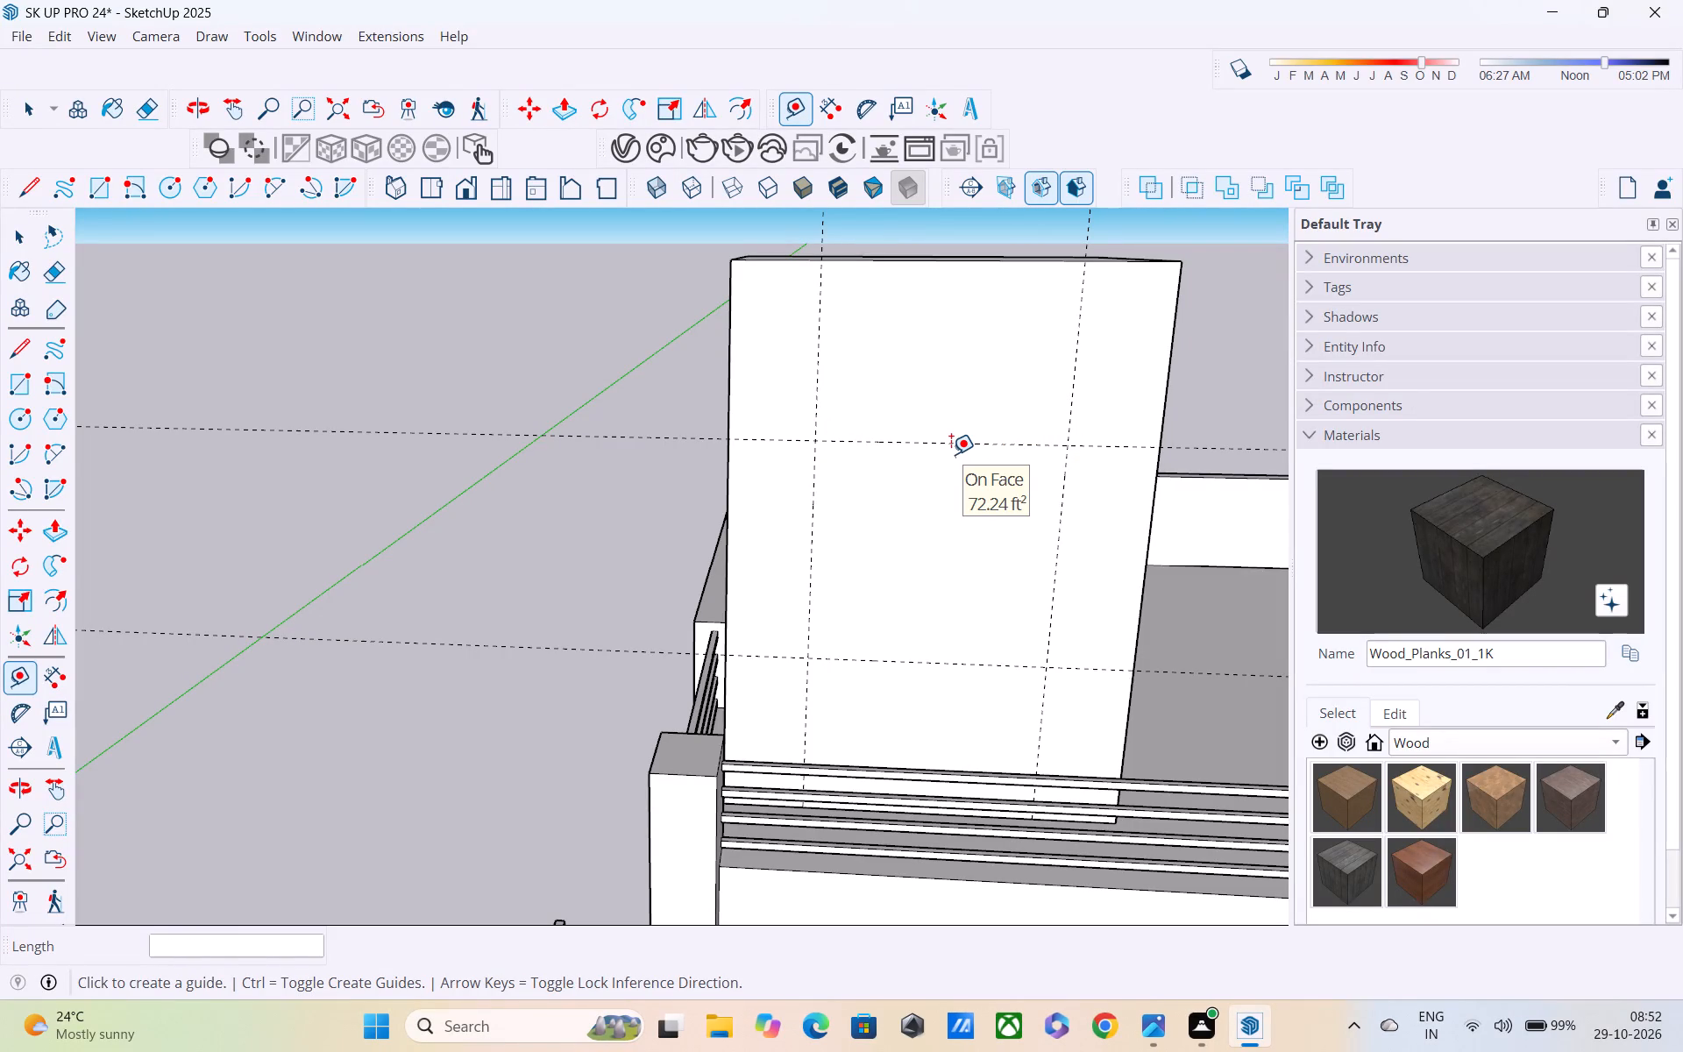
Draw a window rectangle about 4' 2 5/8" by 4' between the guide intersections on the tower's front face.
key(r)
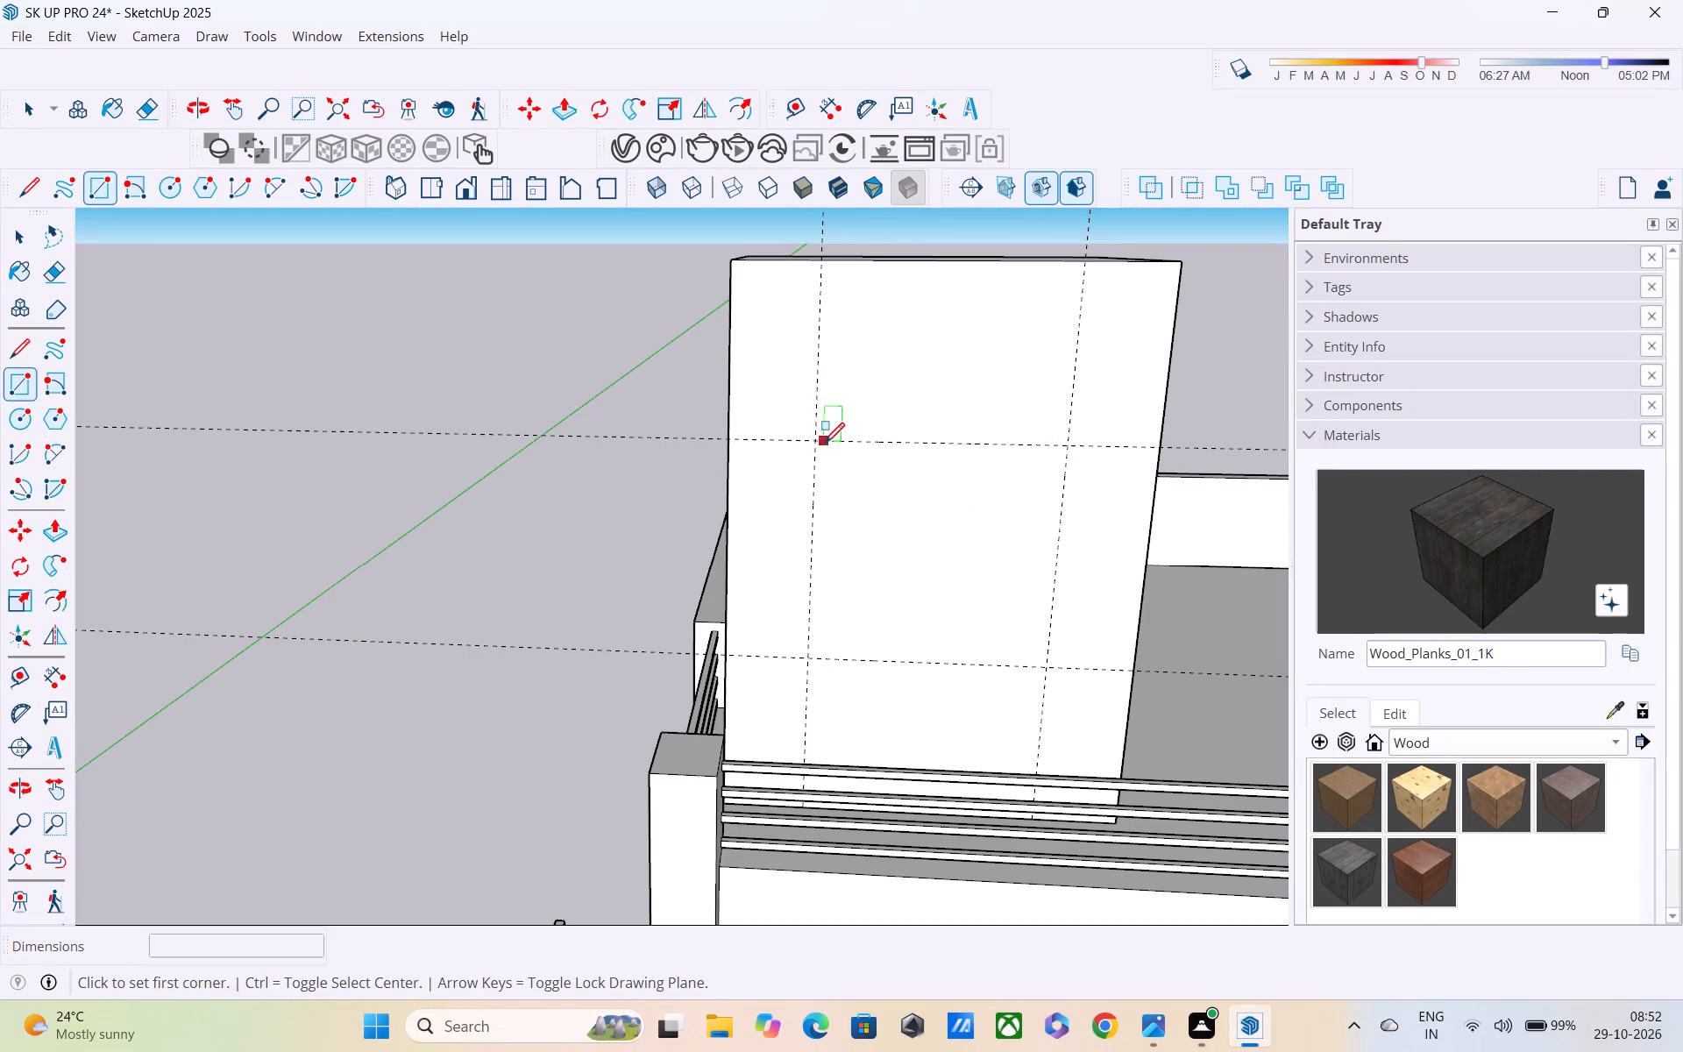
click(817, 444)
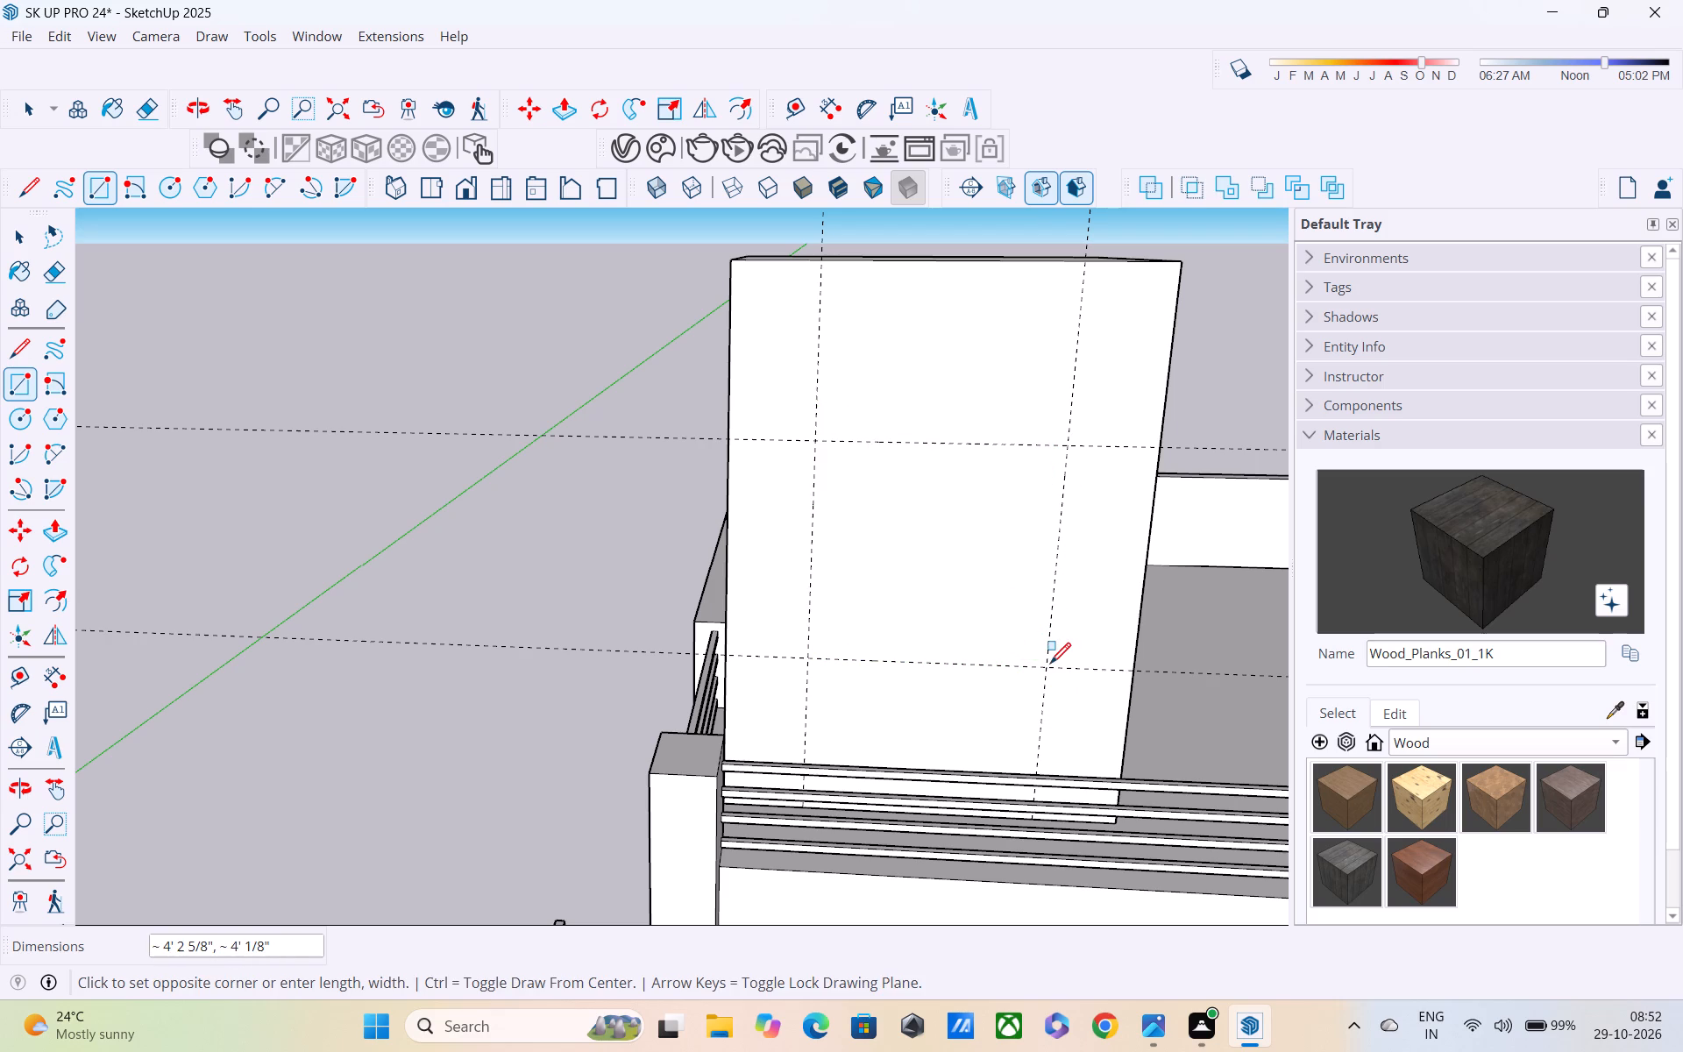
scroll(1046, 671, up, 2)
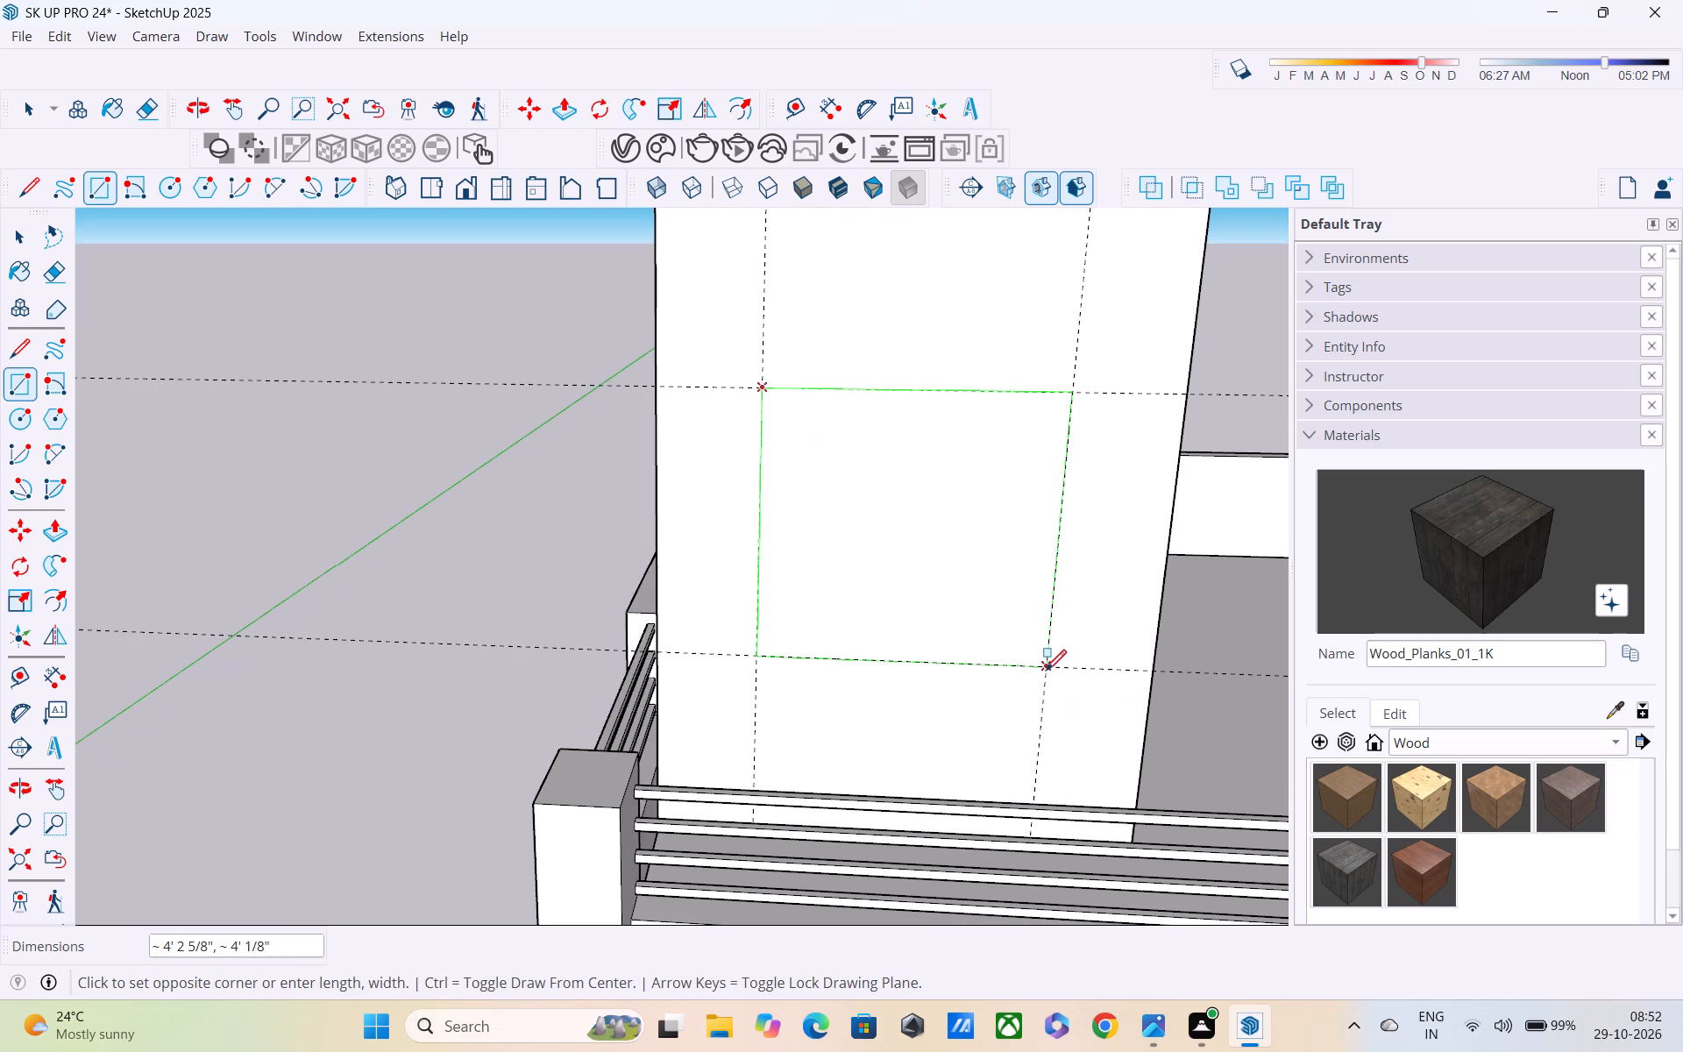
click(1046, 672)
middle_drag(1042, 665, 979, 444)
scroll(976, 437, down, 1)
key(space)
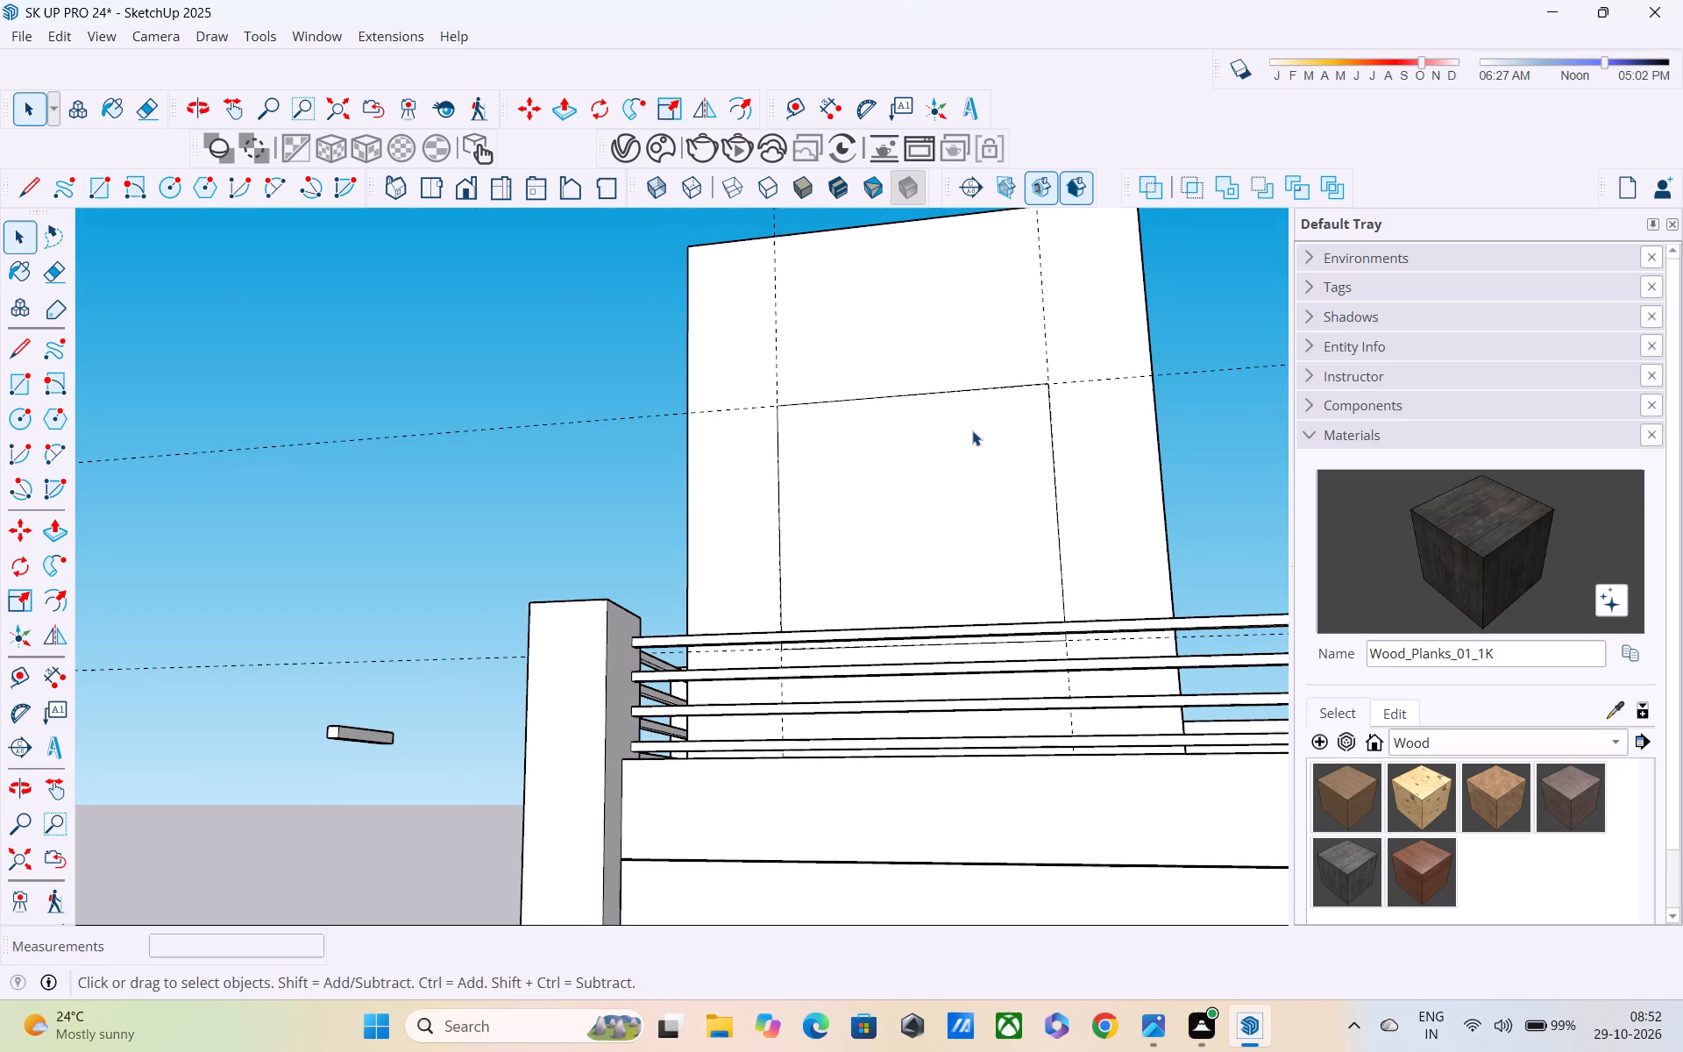
Offset the window rectangle's outline 4" inward to form the frame.
key(f)
click(952, 401)
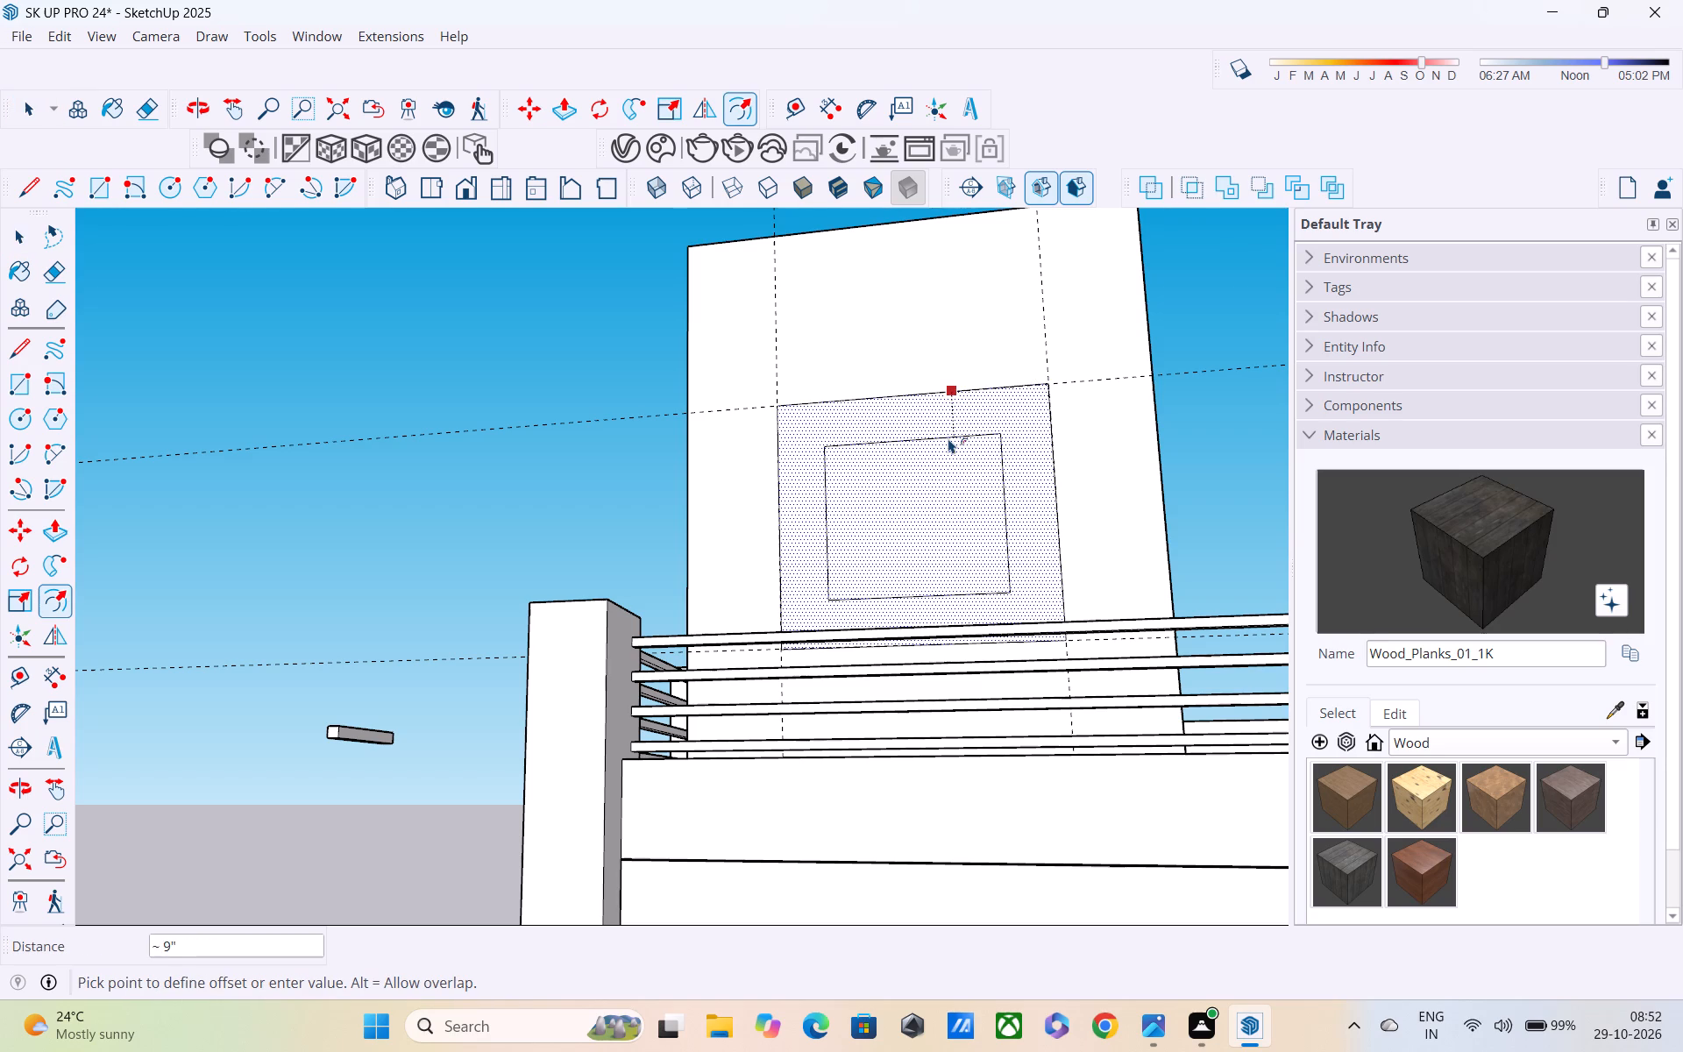
text(4")
key(Return)
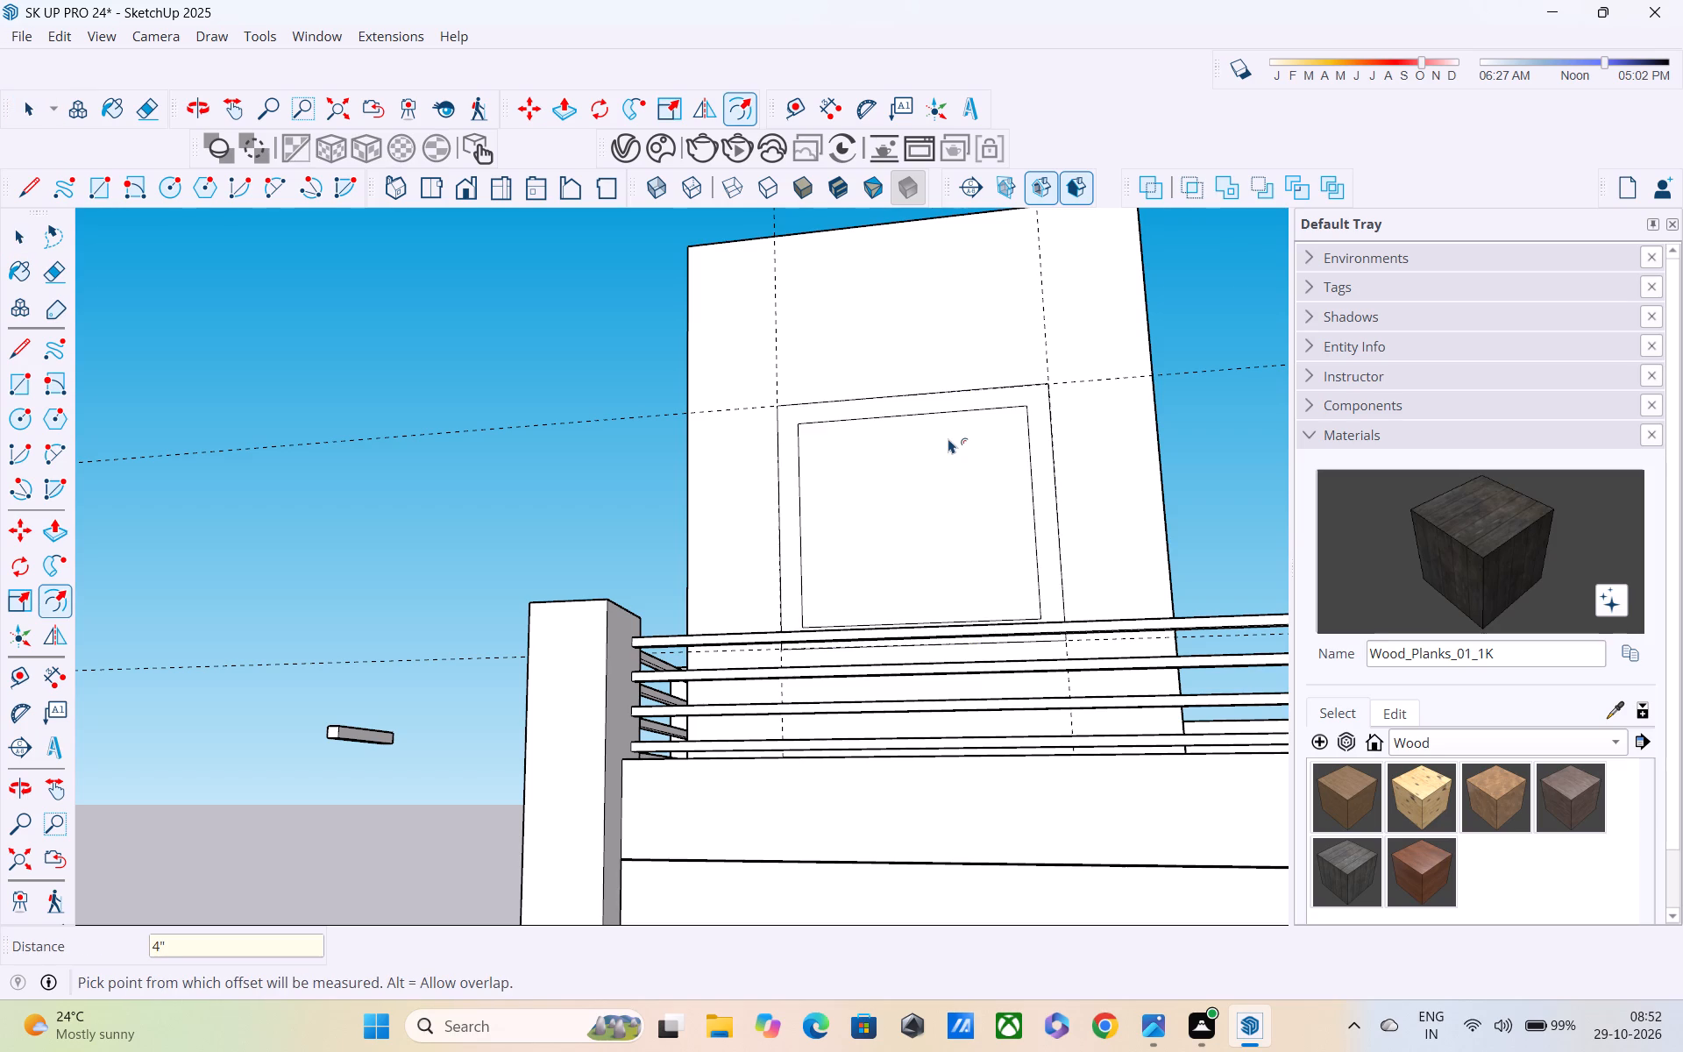
Draw a vertical dividing line between the midpoints of the inner rectangle's top and bottom edges.
key(l)
shift+middle_drag(950, 442, 950, 373)
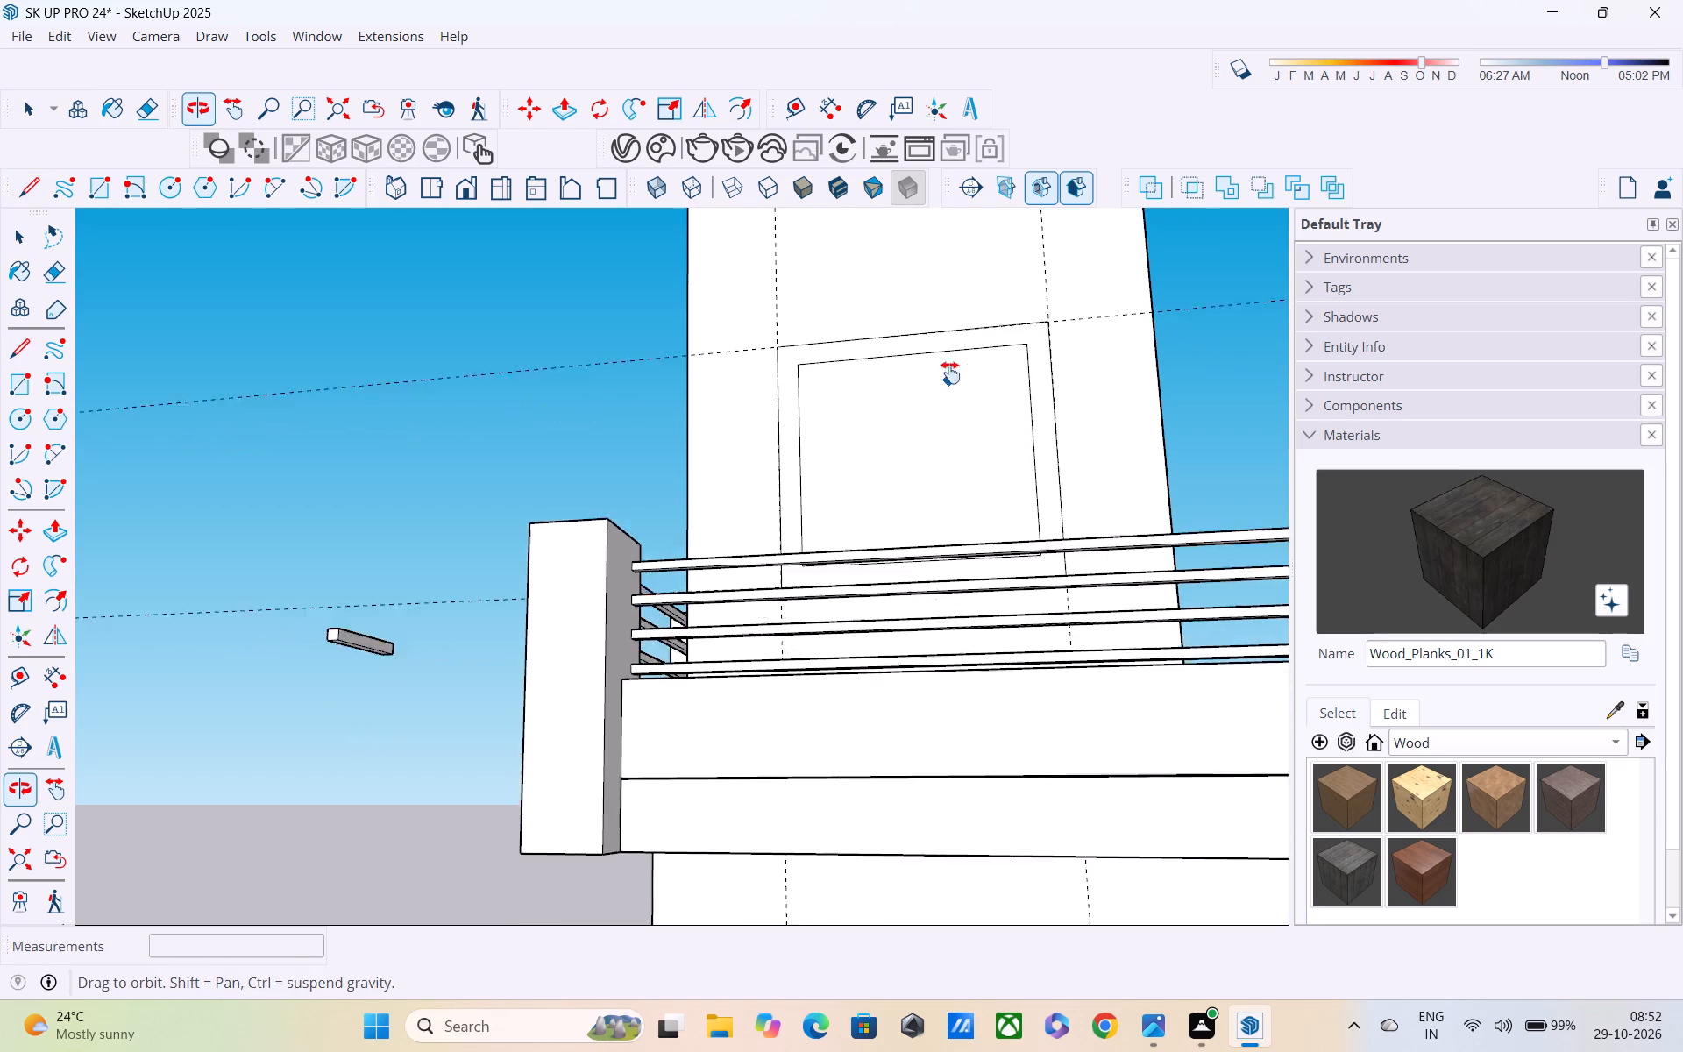
shift+middle_drag(950, 373, 947, 336)
middle_drag(948, 348, 1074, 651)
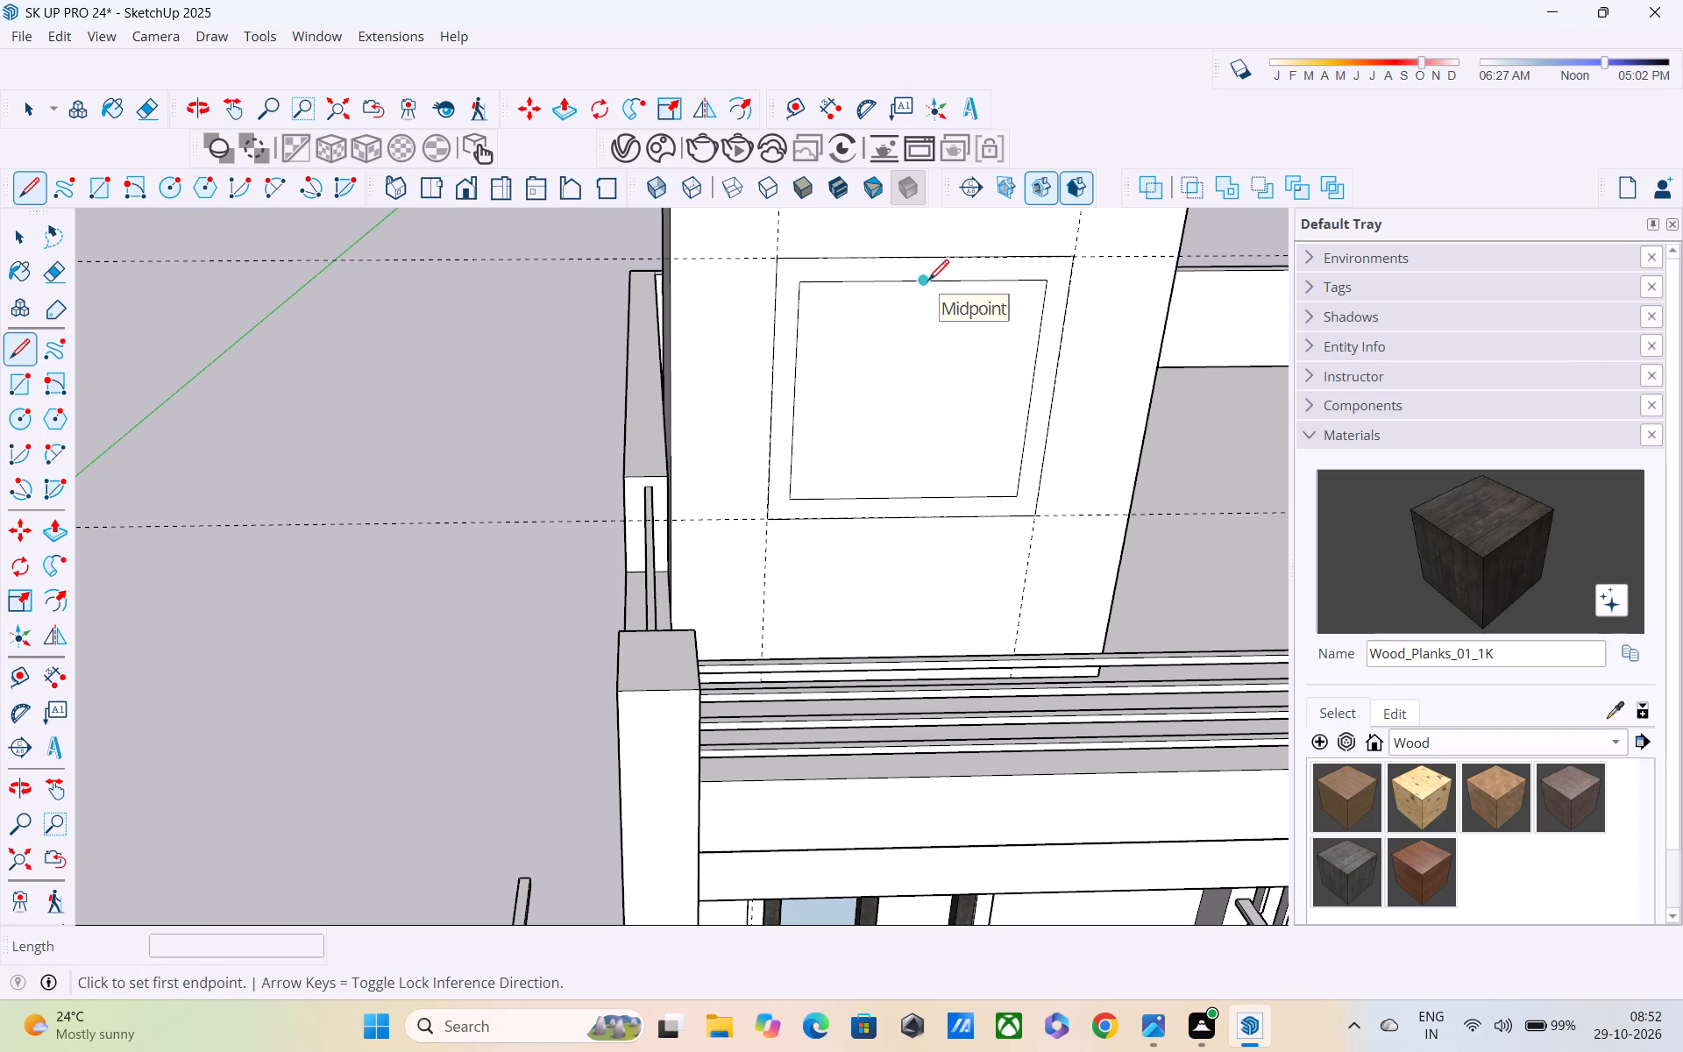
click(928, 282)
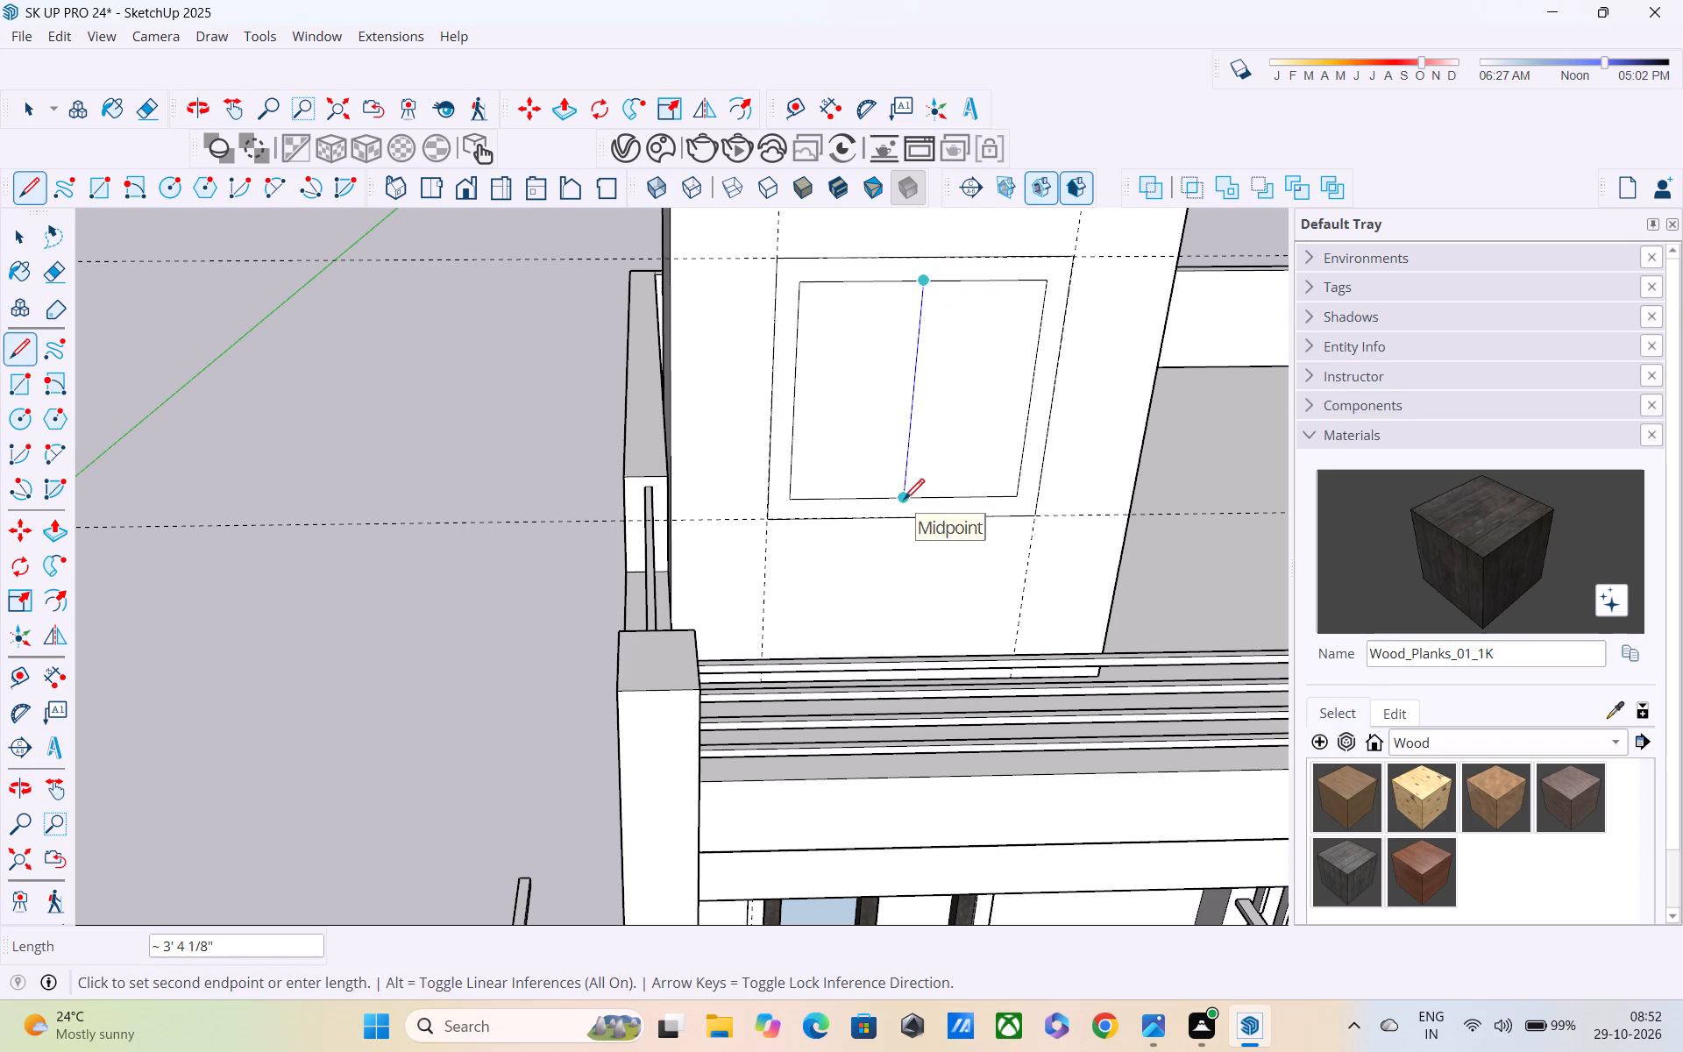
click(904, 501)
key(space)
Copy the window's vertical dividing line 2" to its right along the inner rectangle's bottom edge.
scroll(890, 469, up, 2)
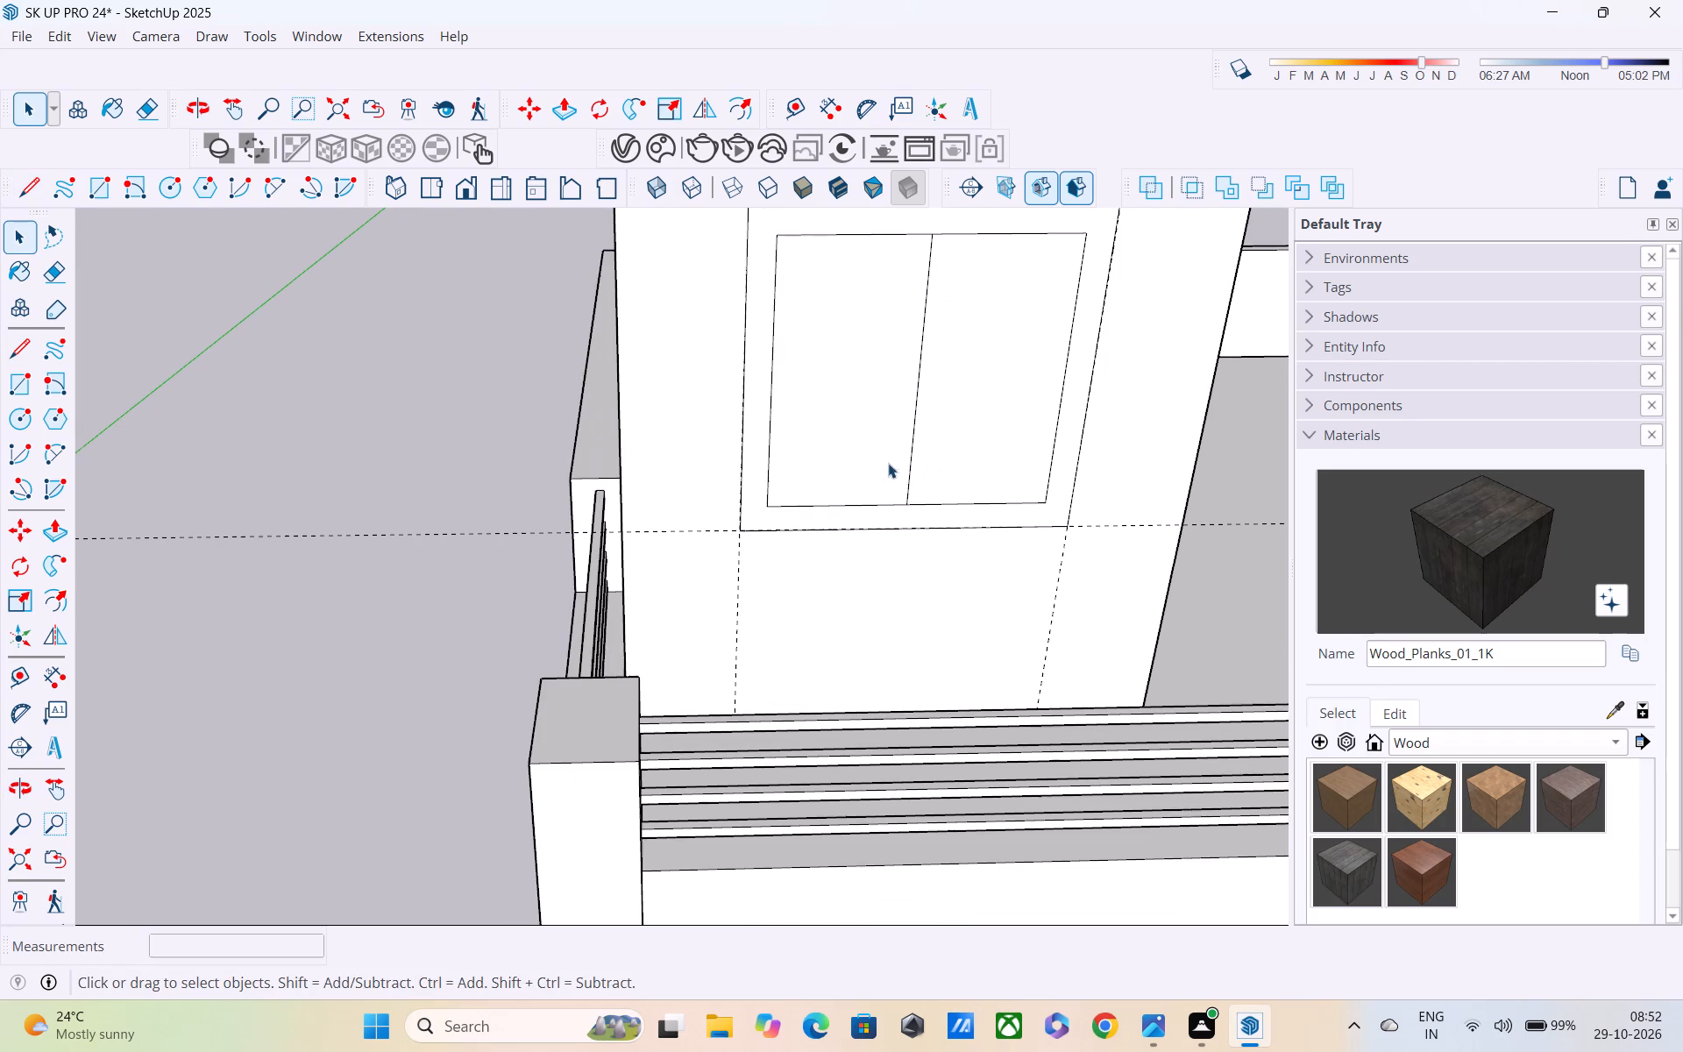
shift+middle_drag(918, 381, 942, 485)
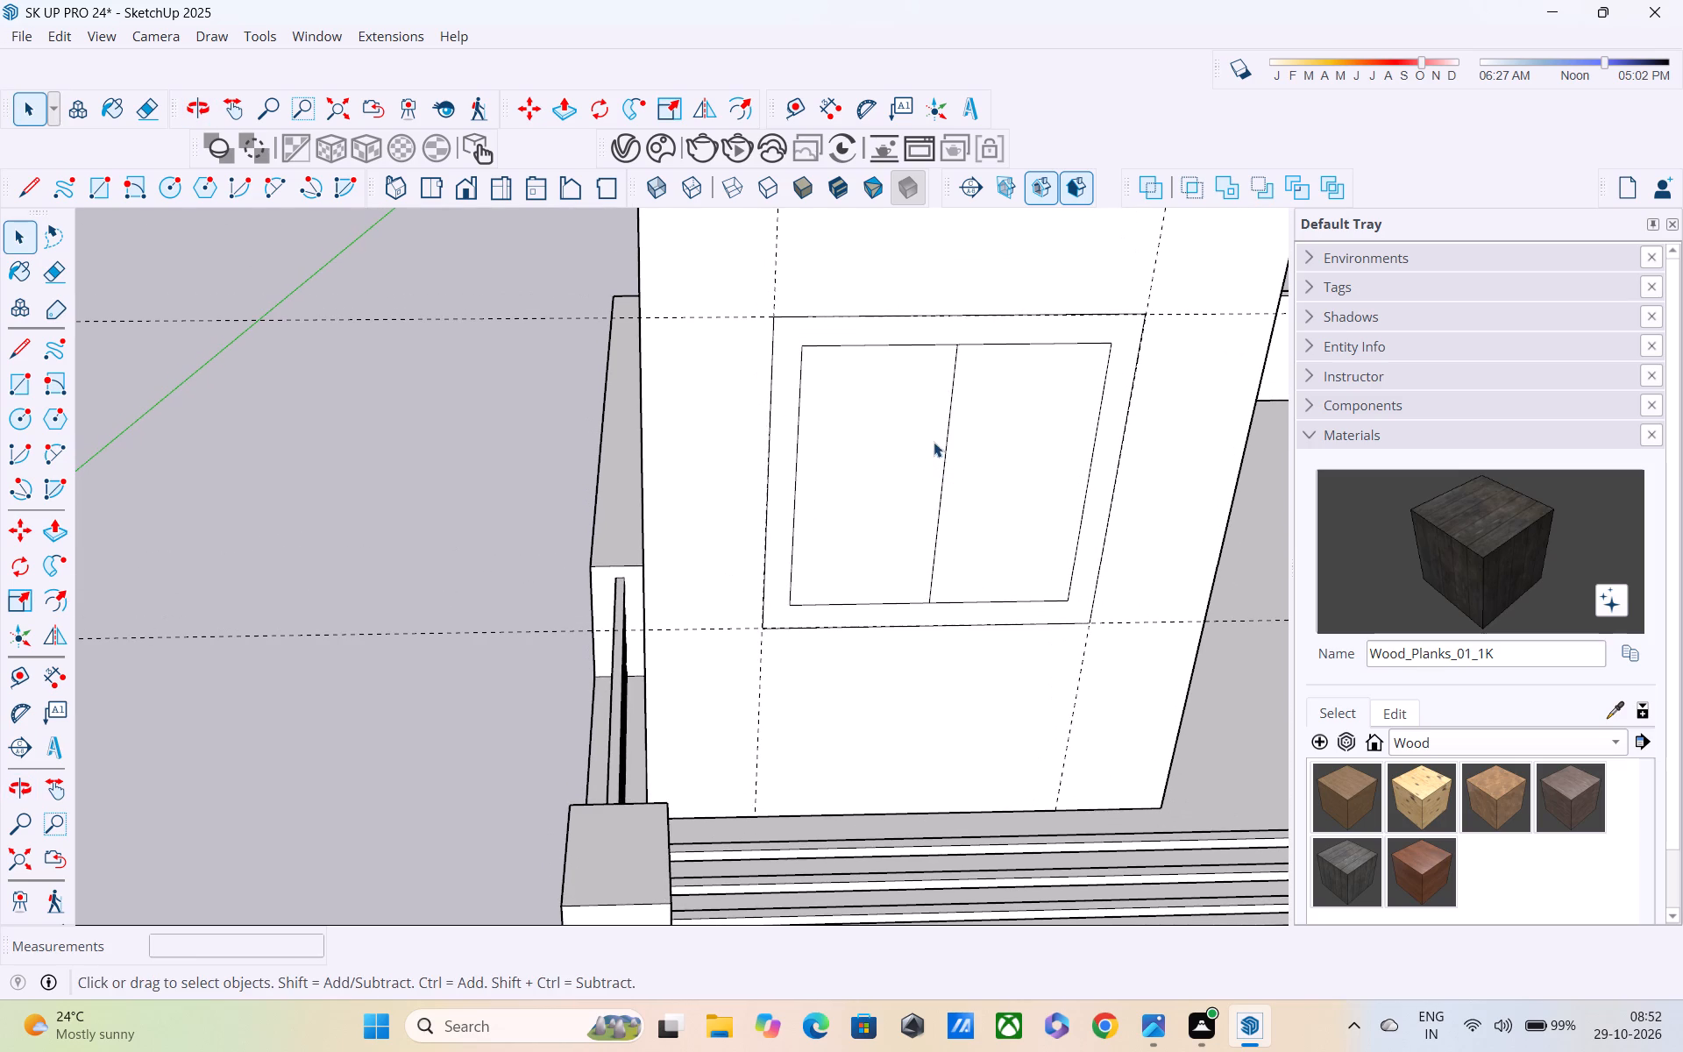
click(955, 372)
key(m)
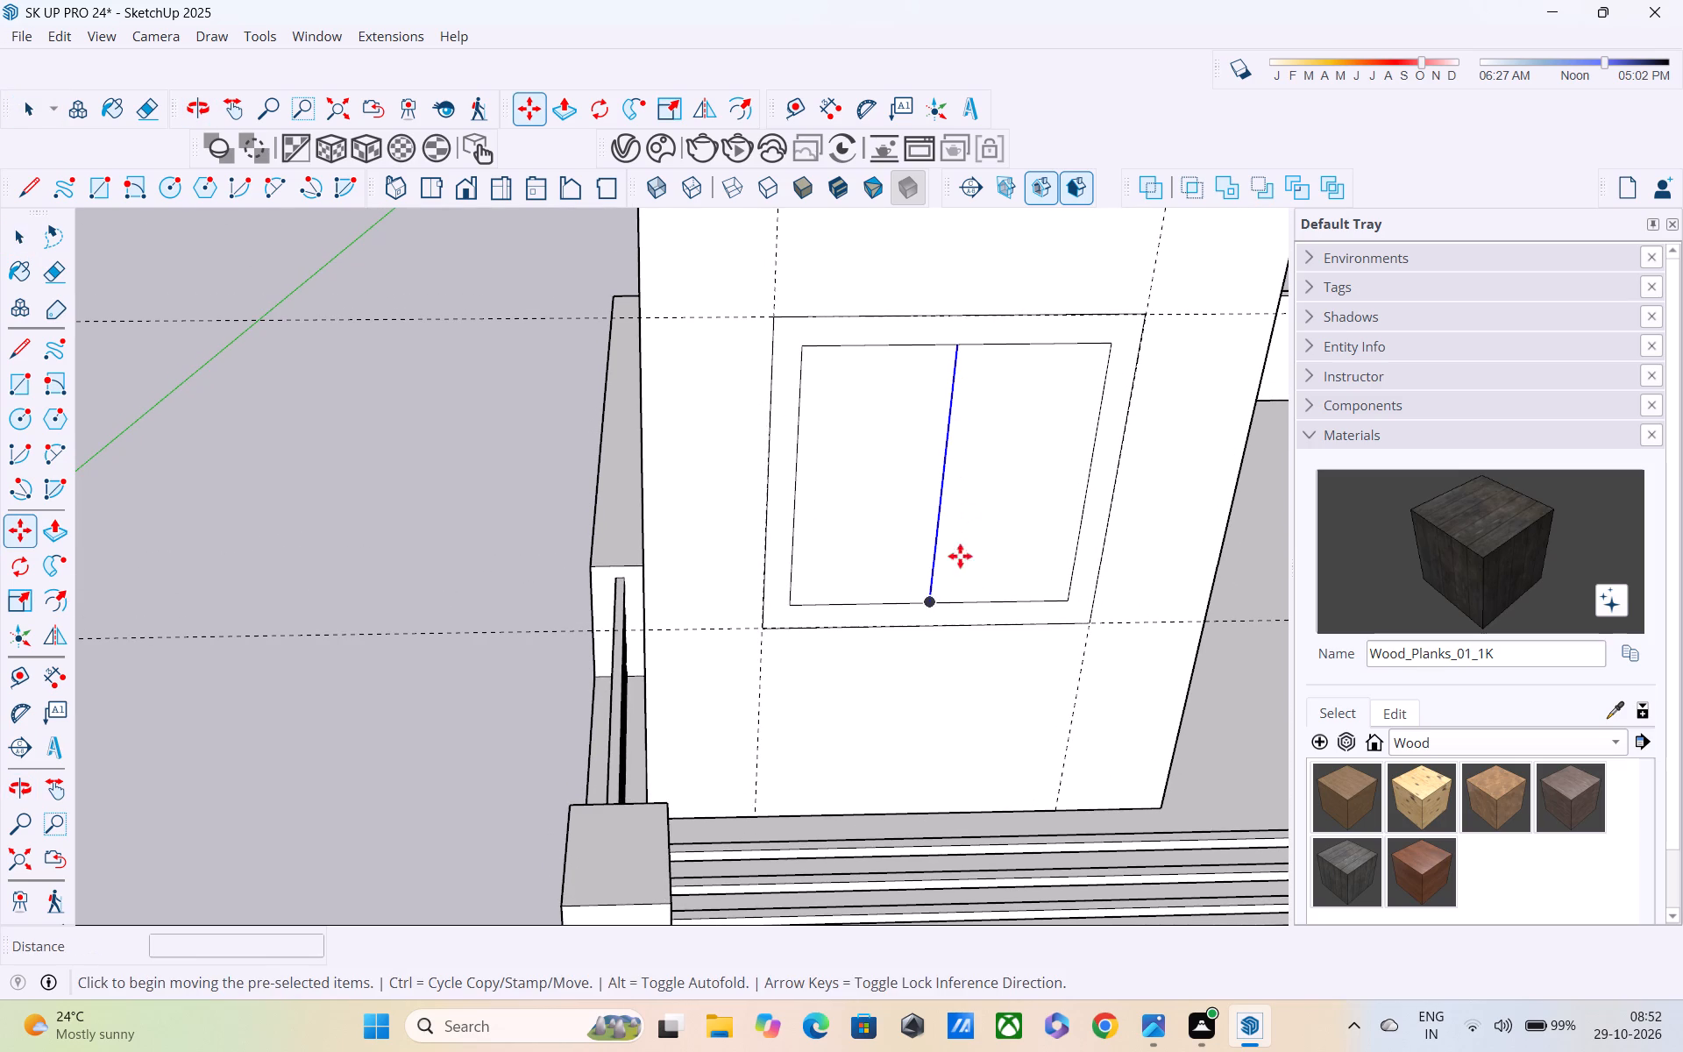
click(928, 604)
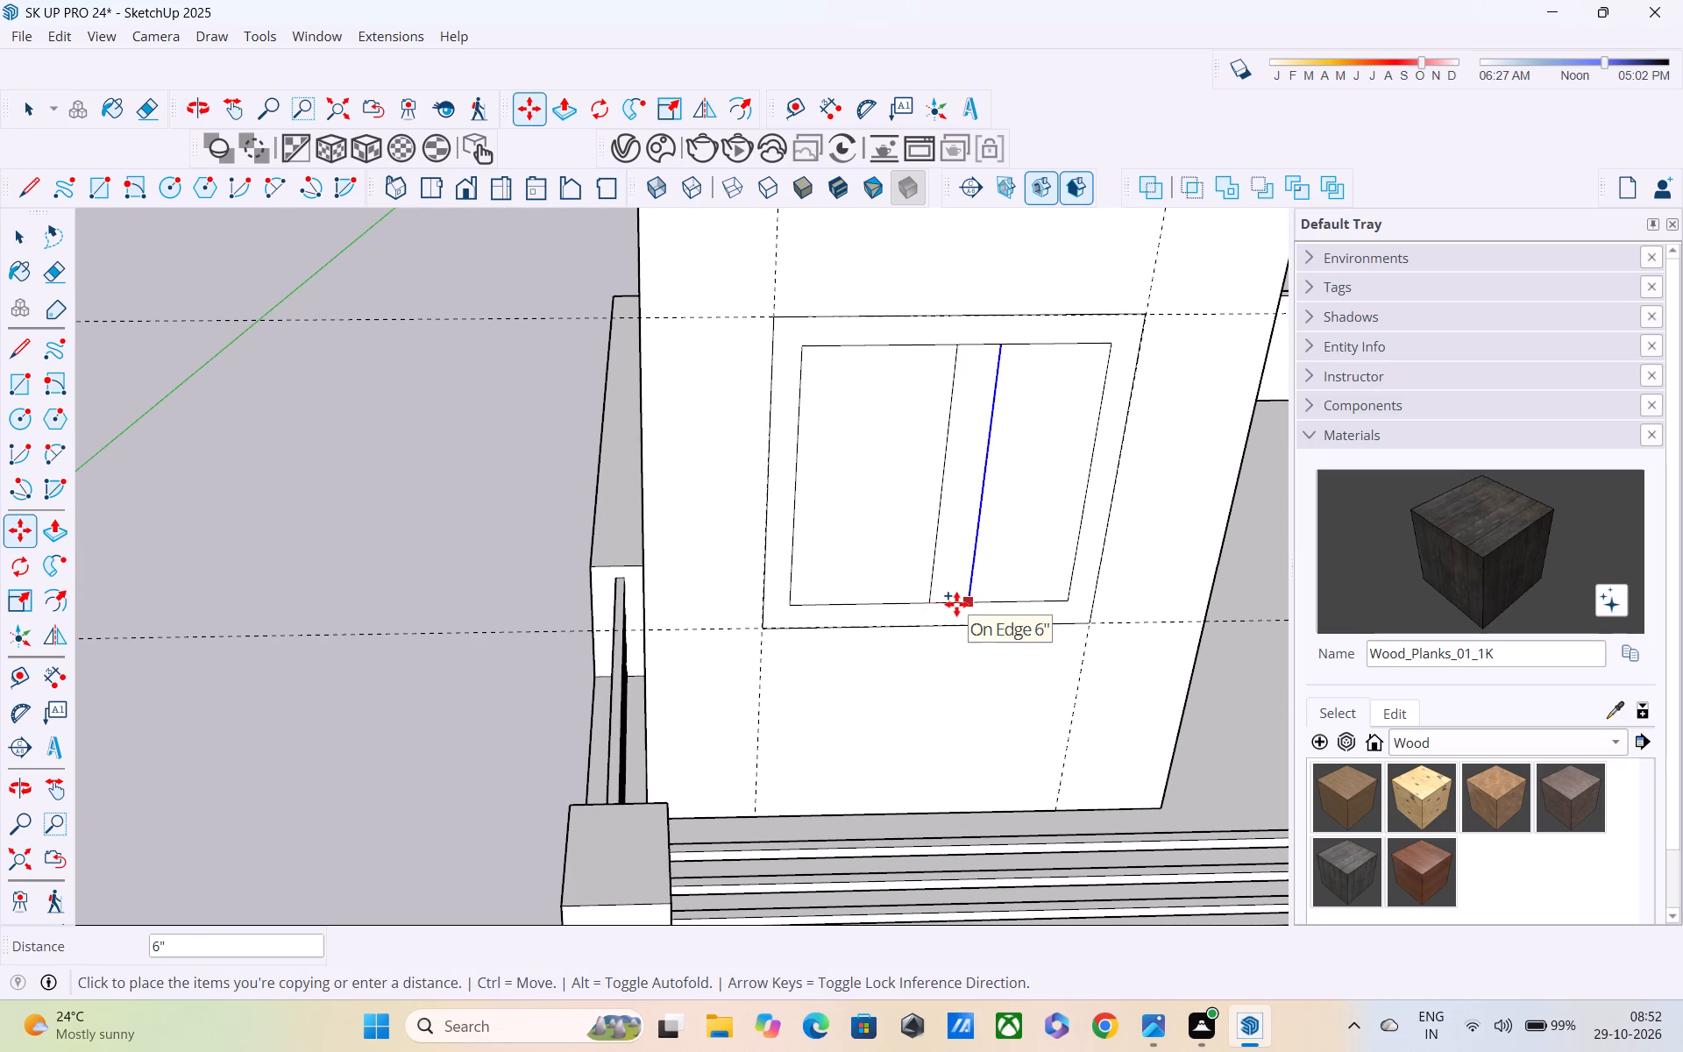
text(2")
key(Return)
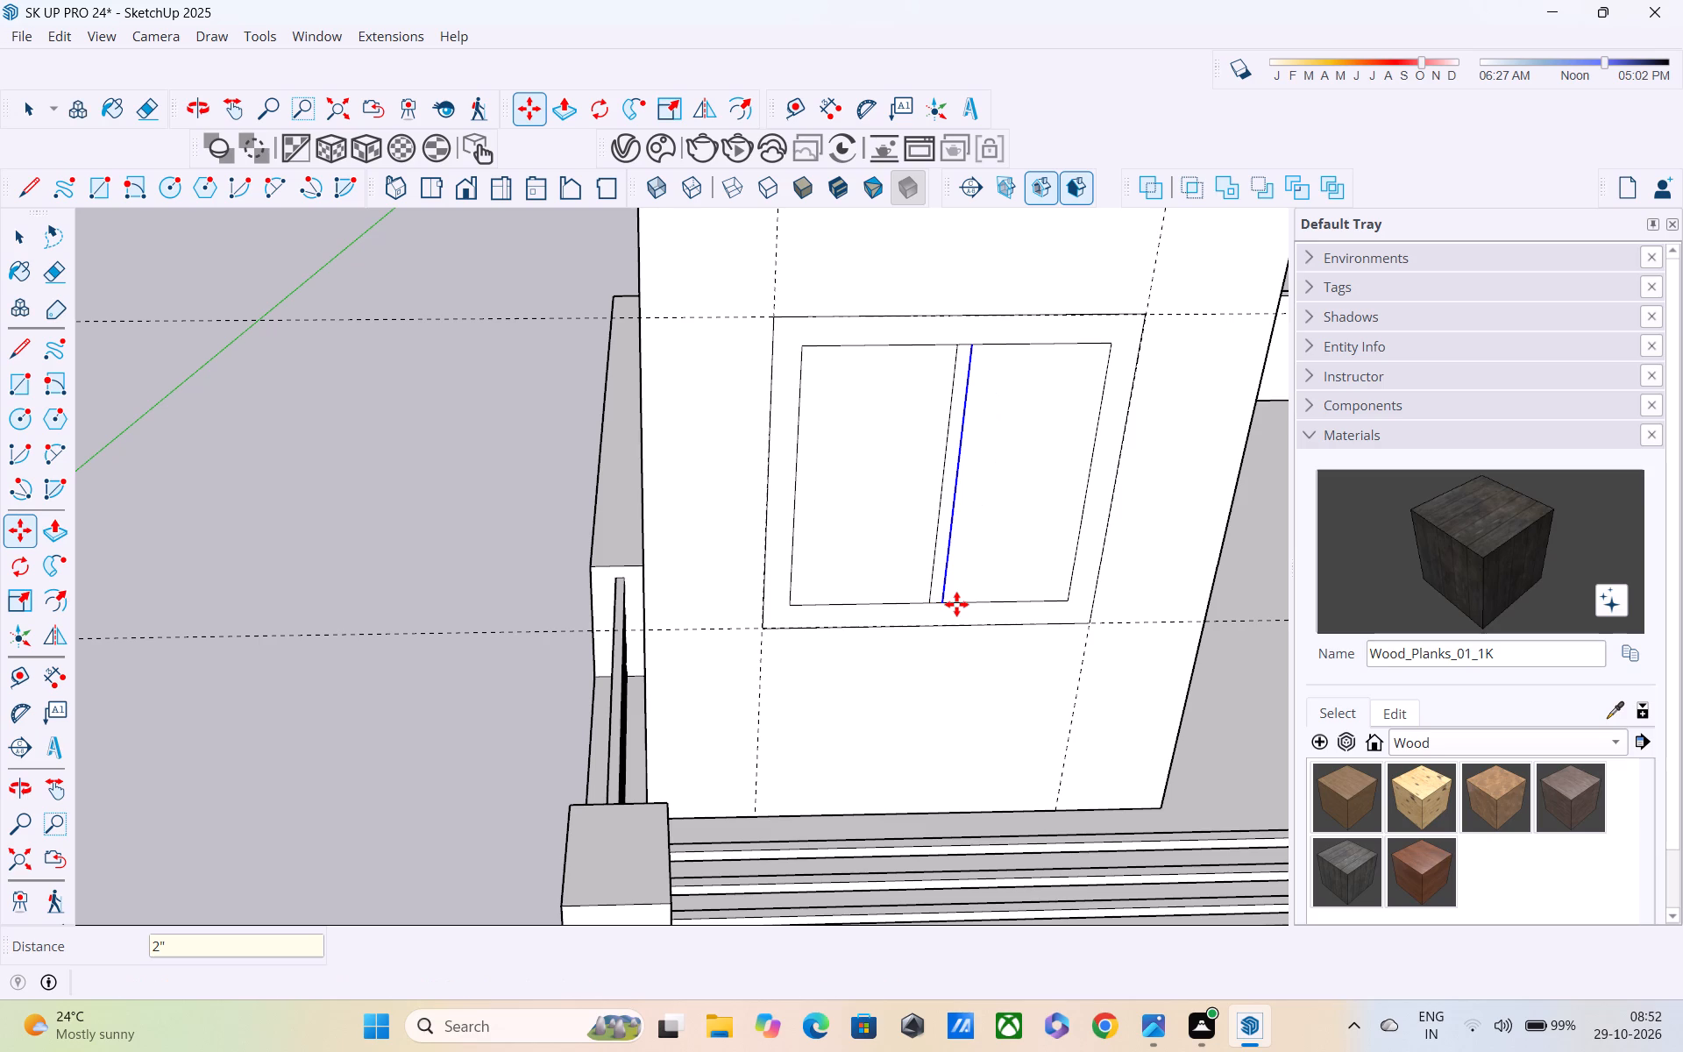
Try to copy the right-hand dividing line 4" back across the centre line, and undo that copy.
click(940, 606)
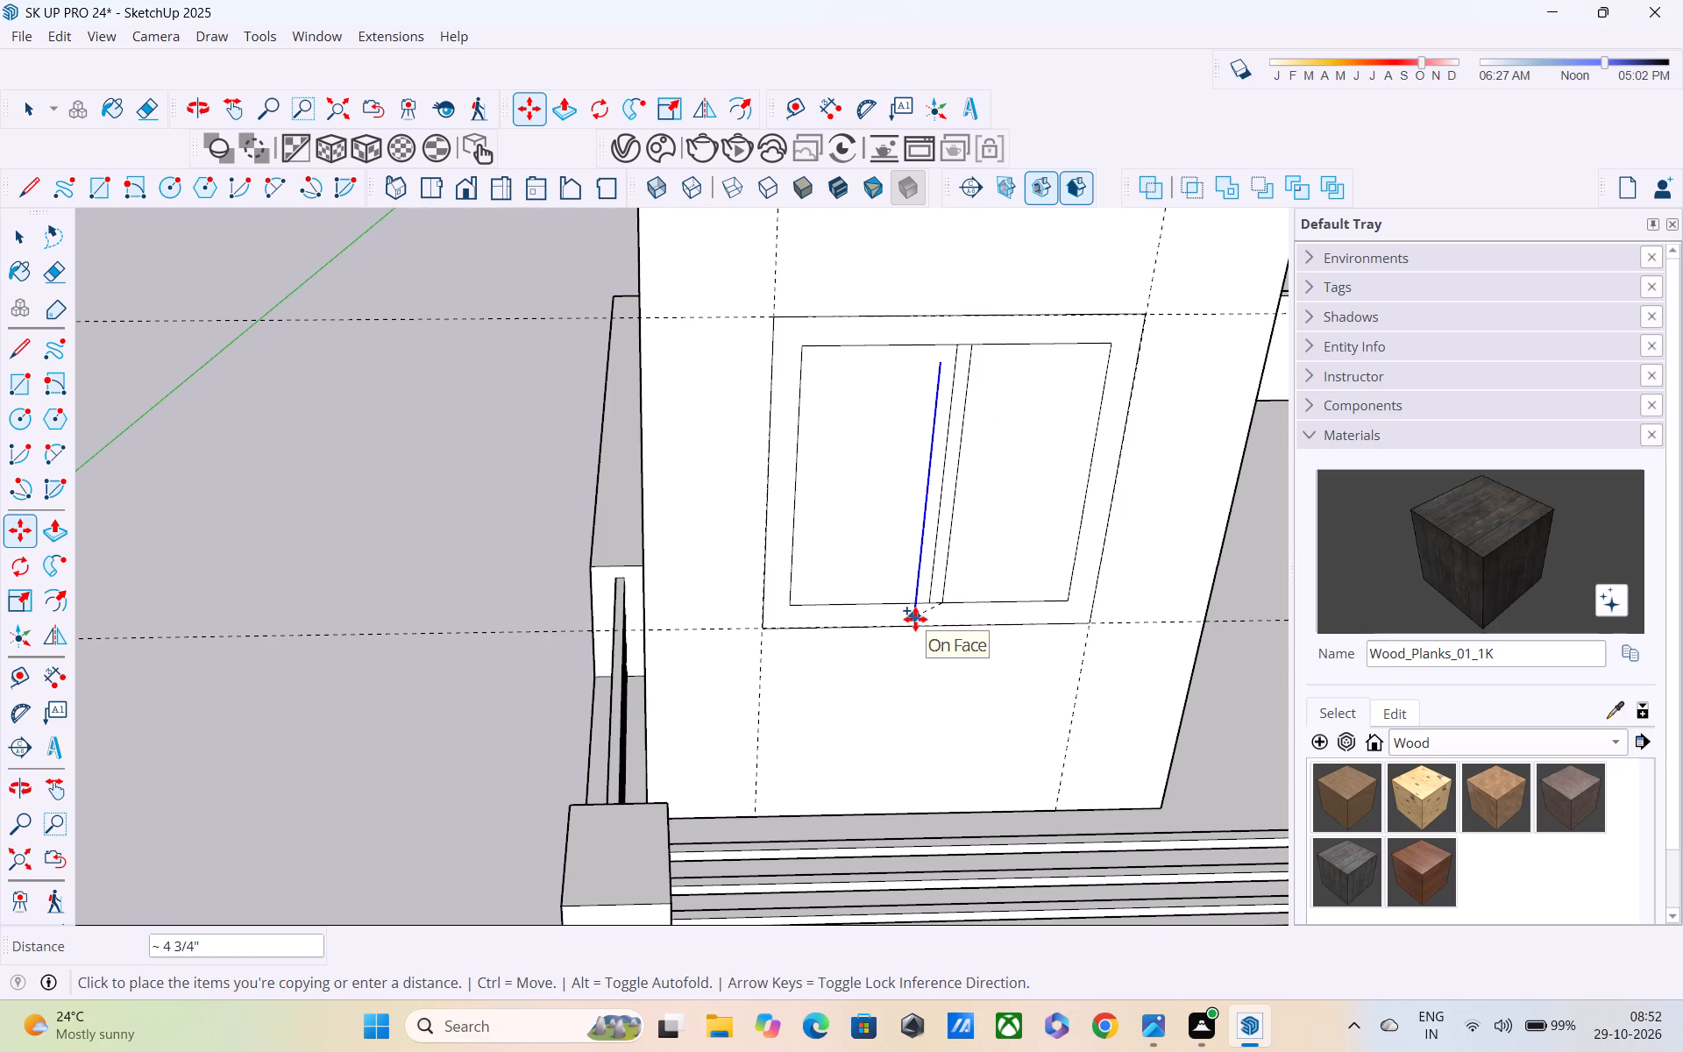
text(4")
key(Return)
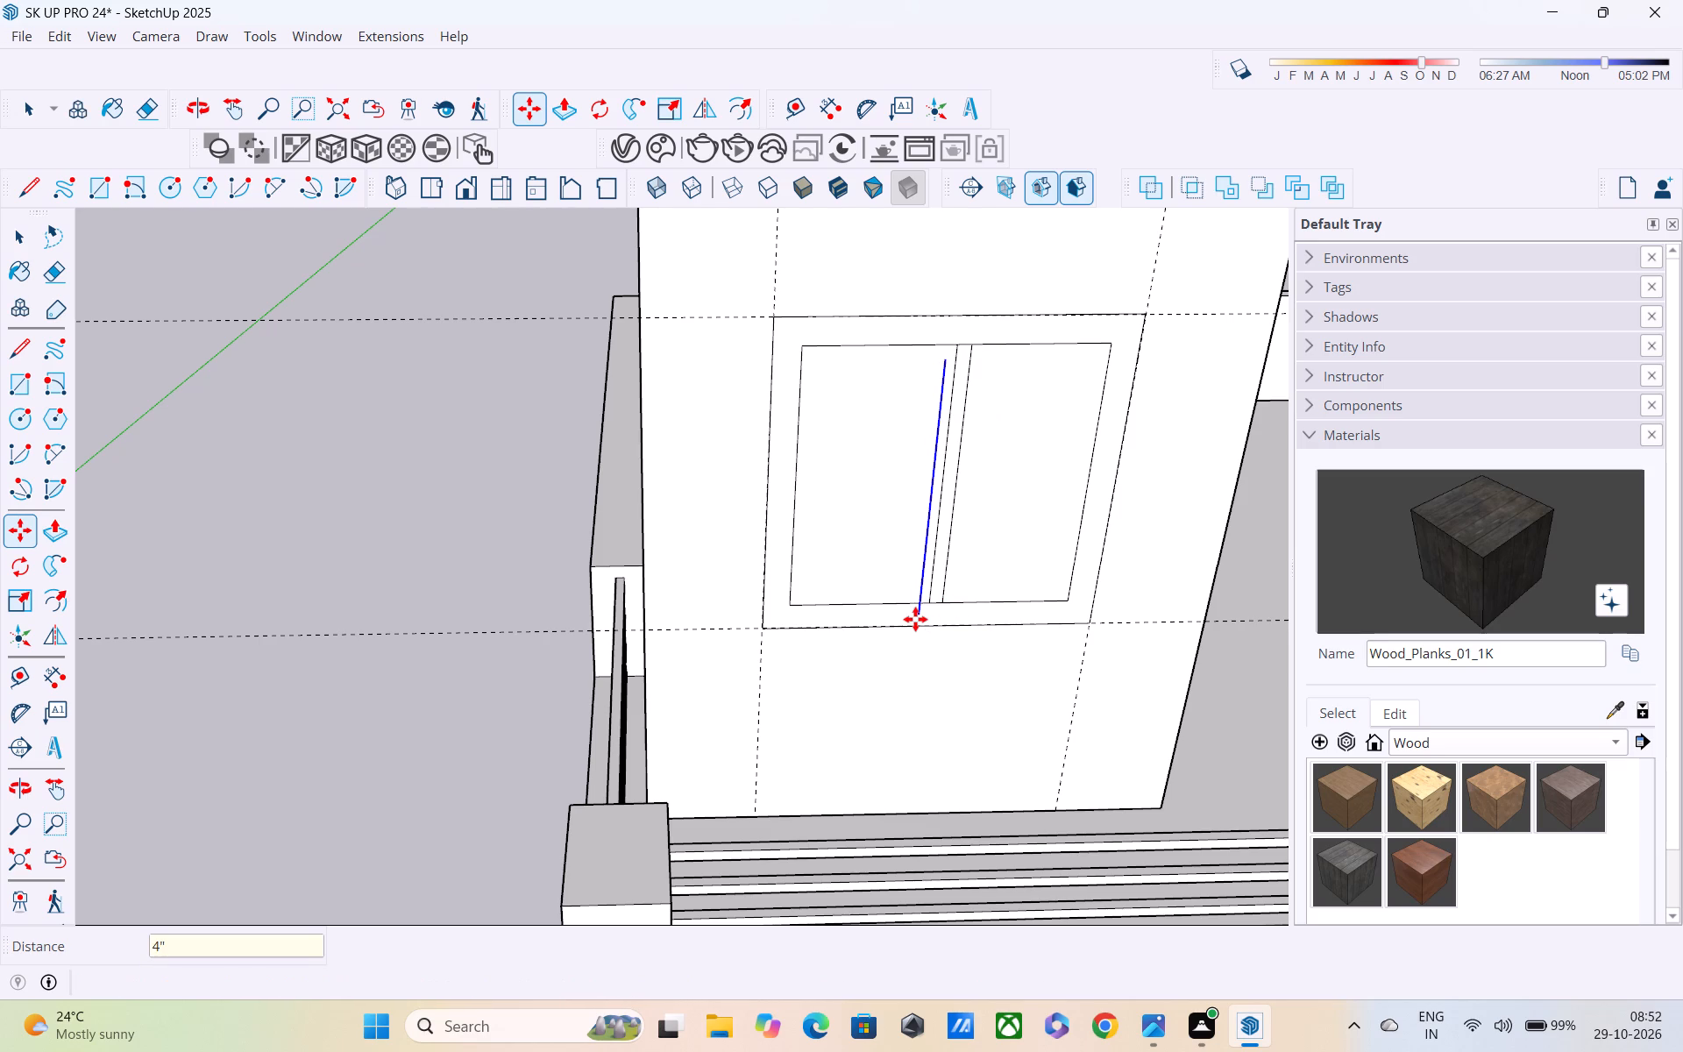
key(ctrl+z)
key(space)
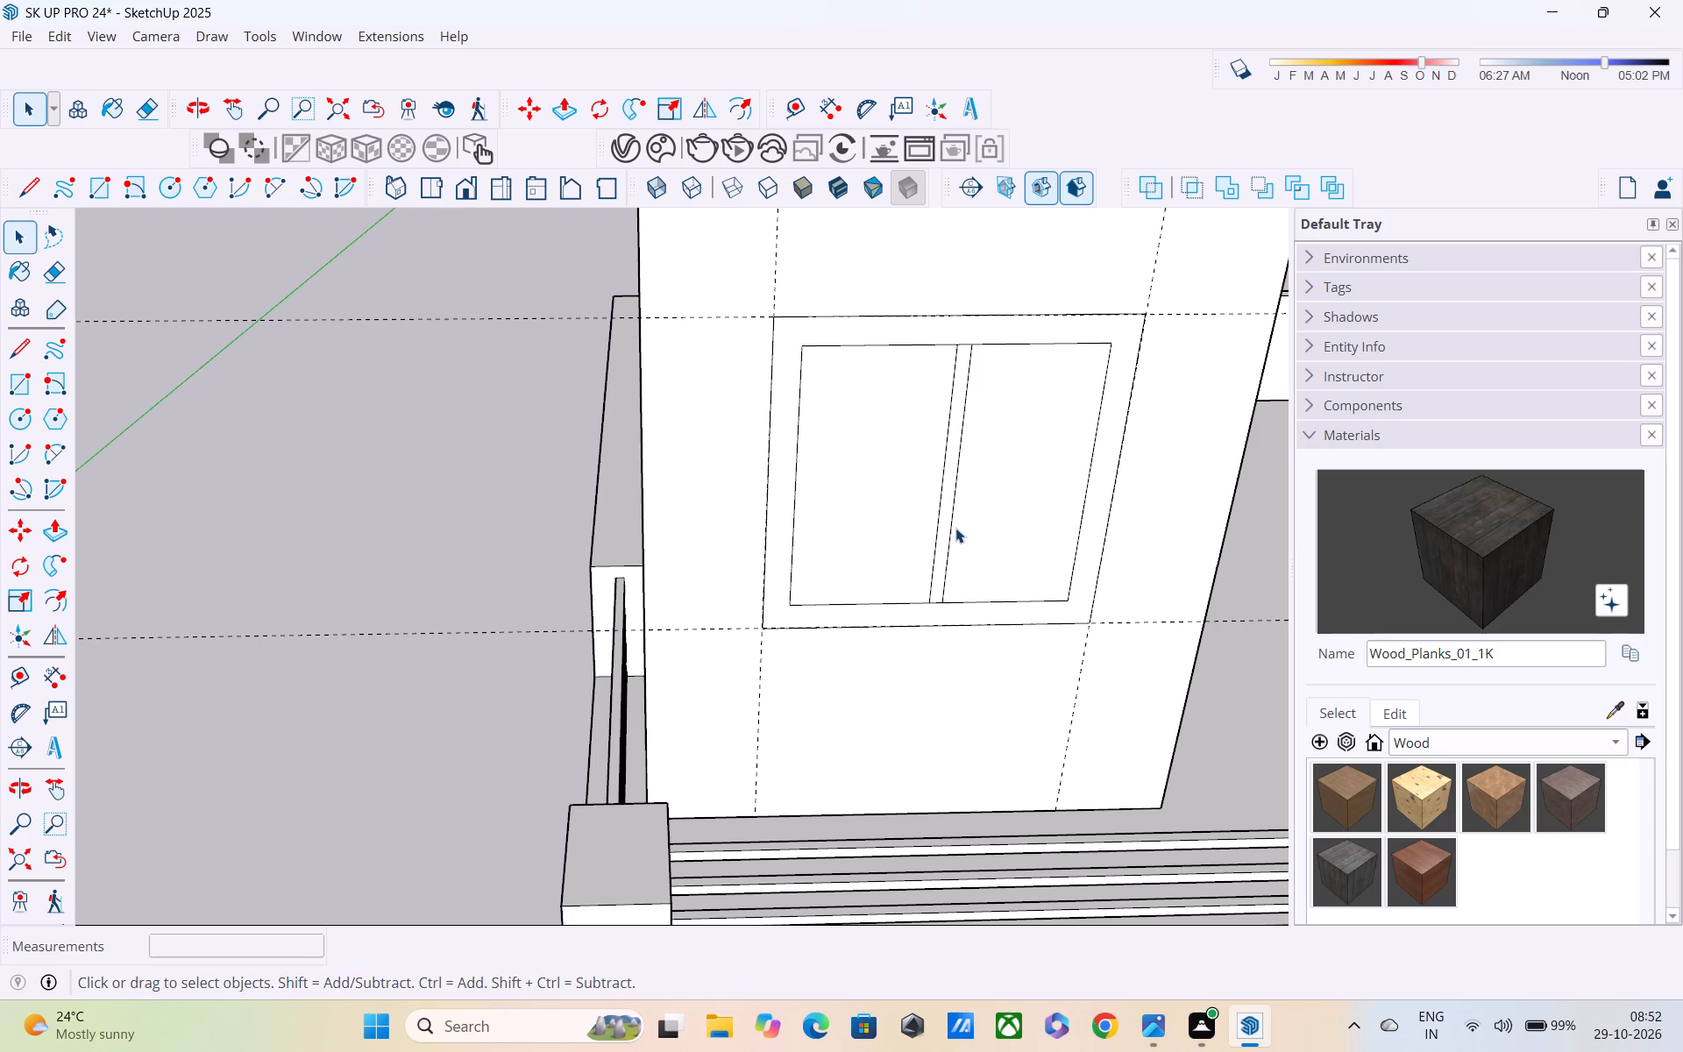
Copy the right-hand dividing line 4" to the left along the inner rectangle's bottom edge.
click(955, 526)
key(m)
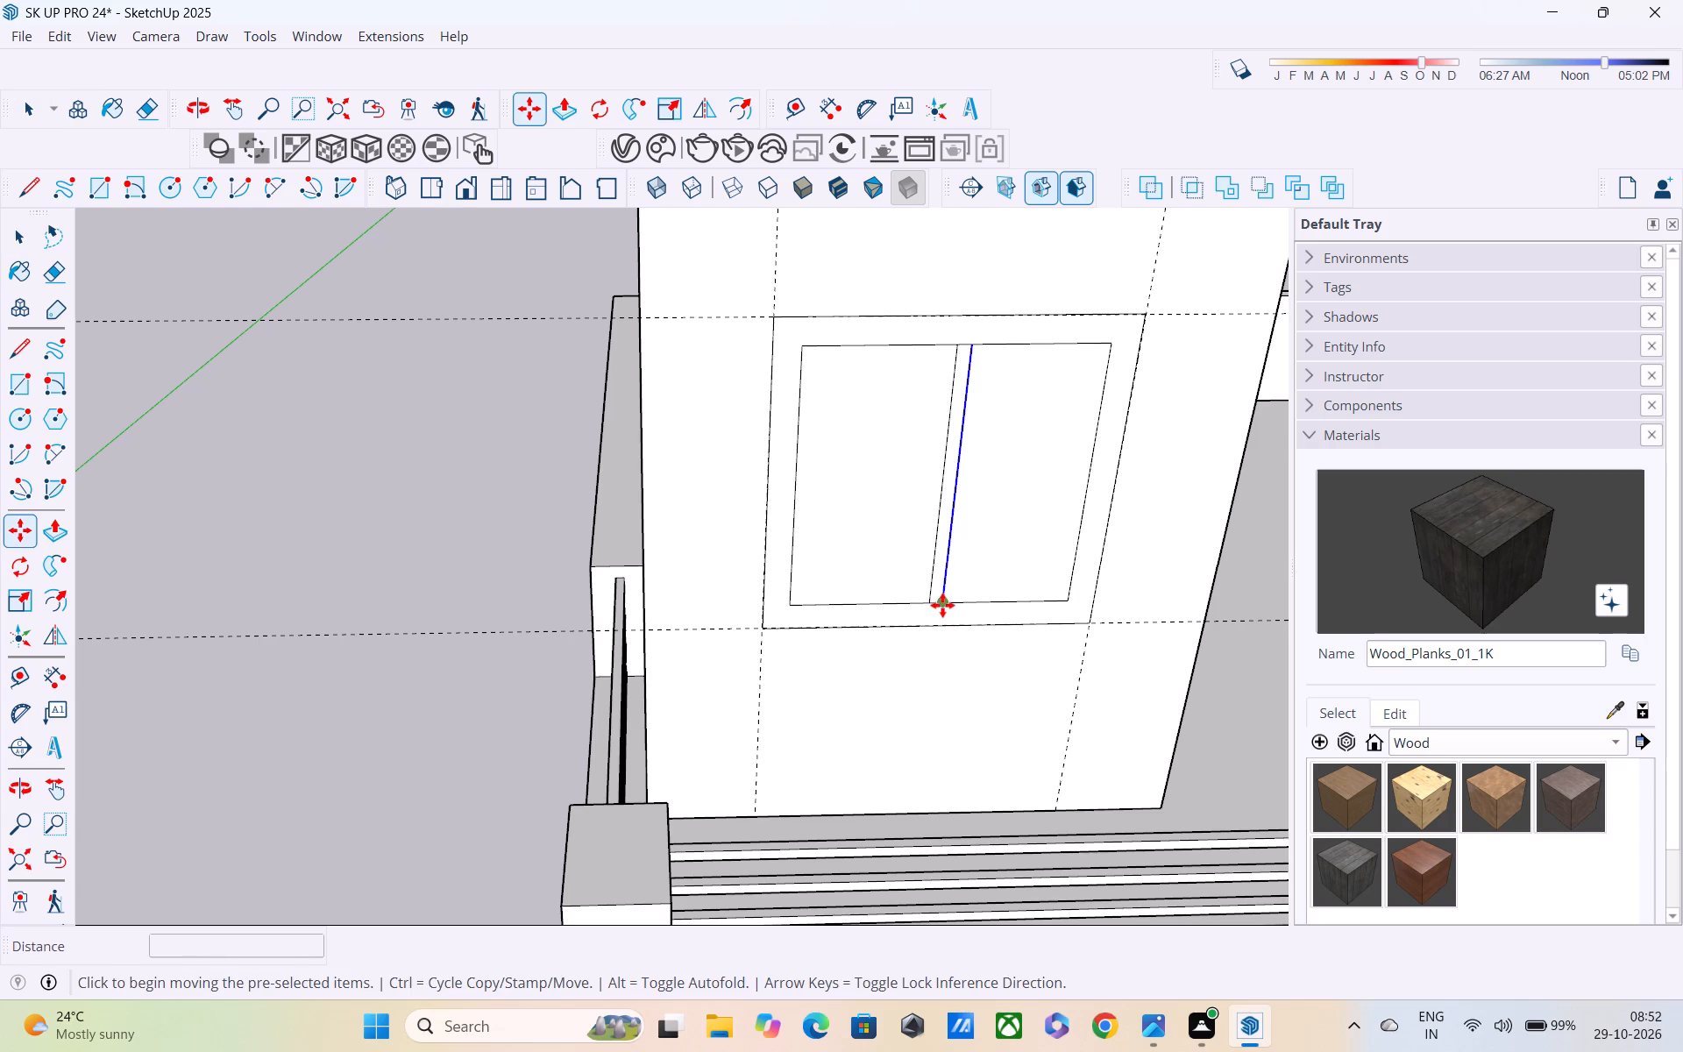
click(942, 605)
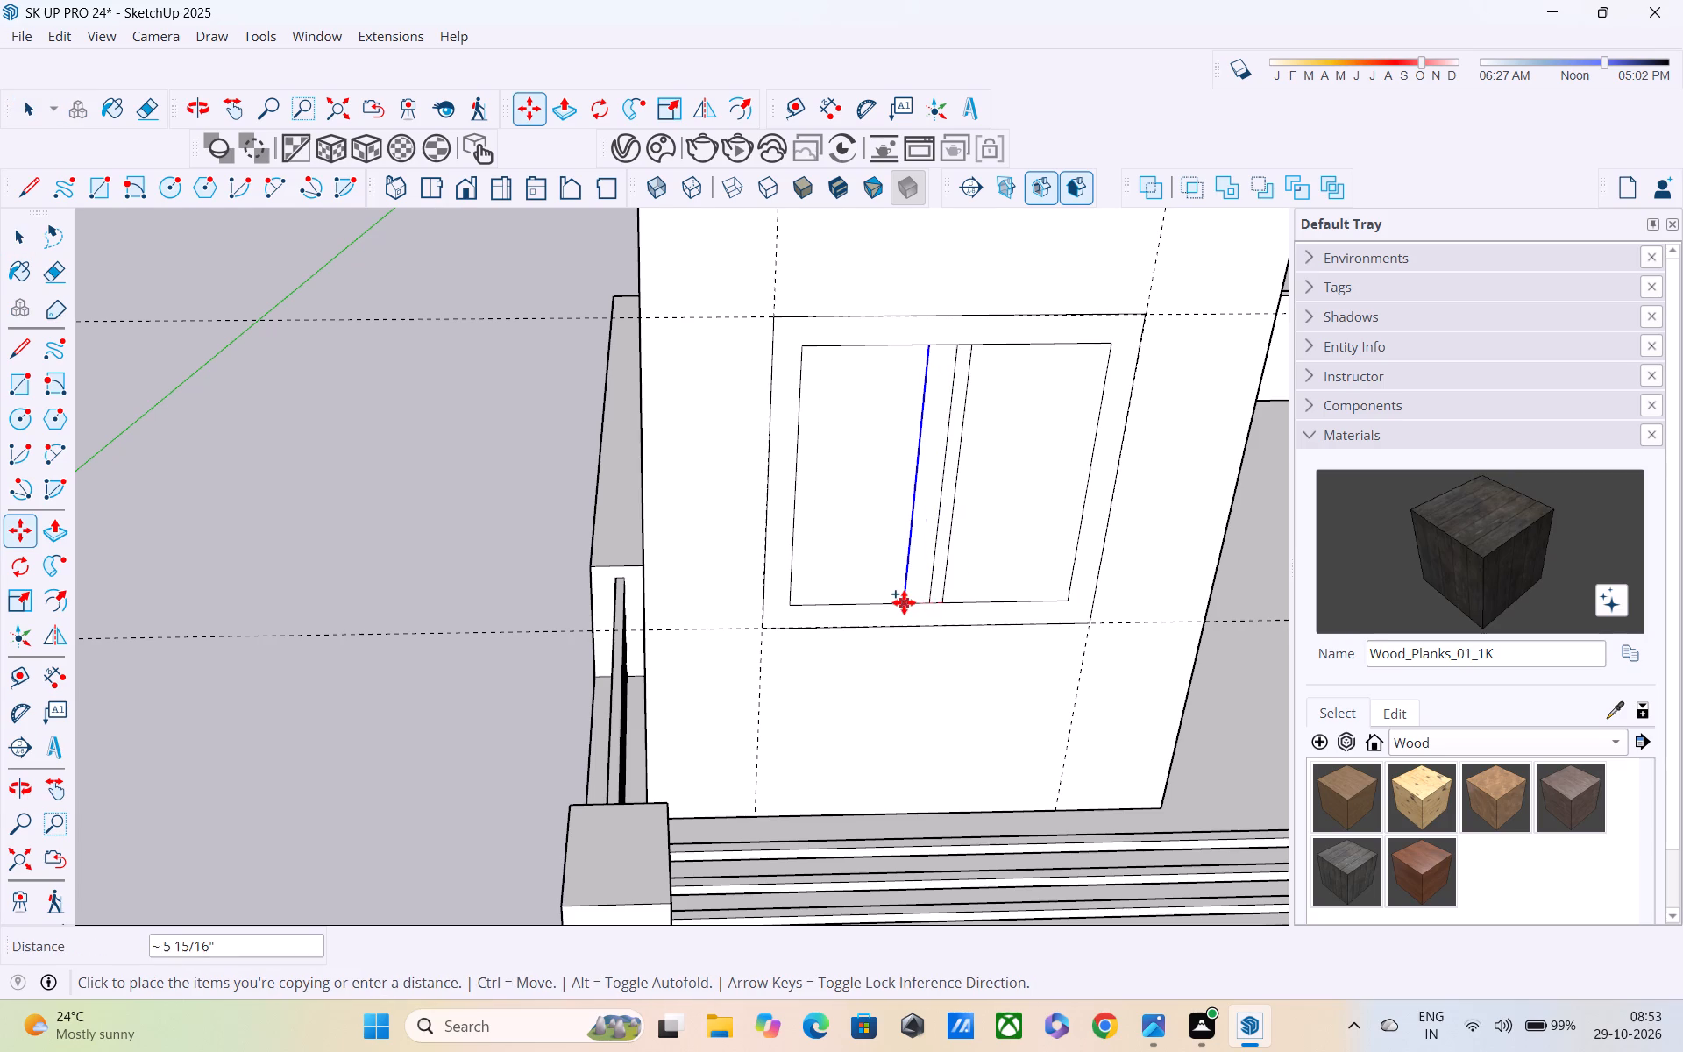
text(4")
key(Return)
key(space)
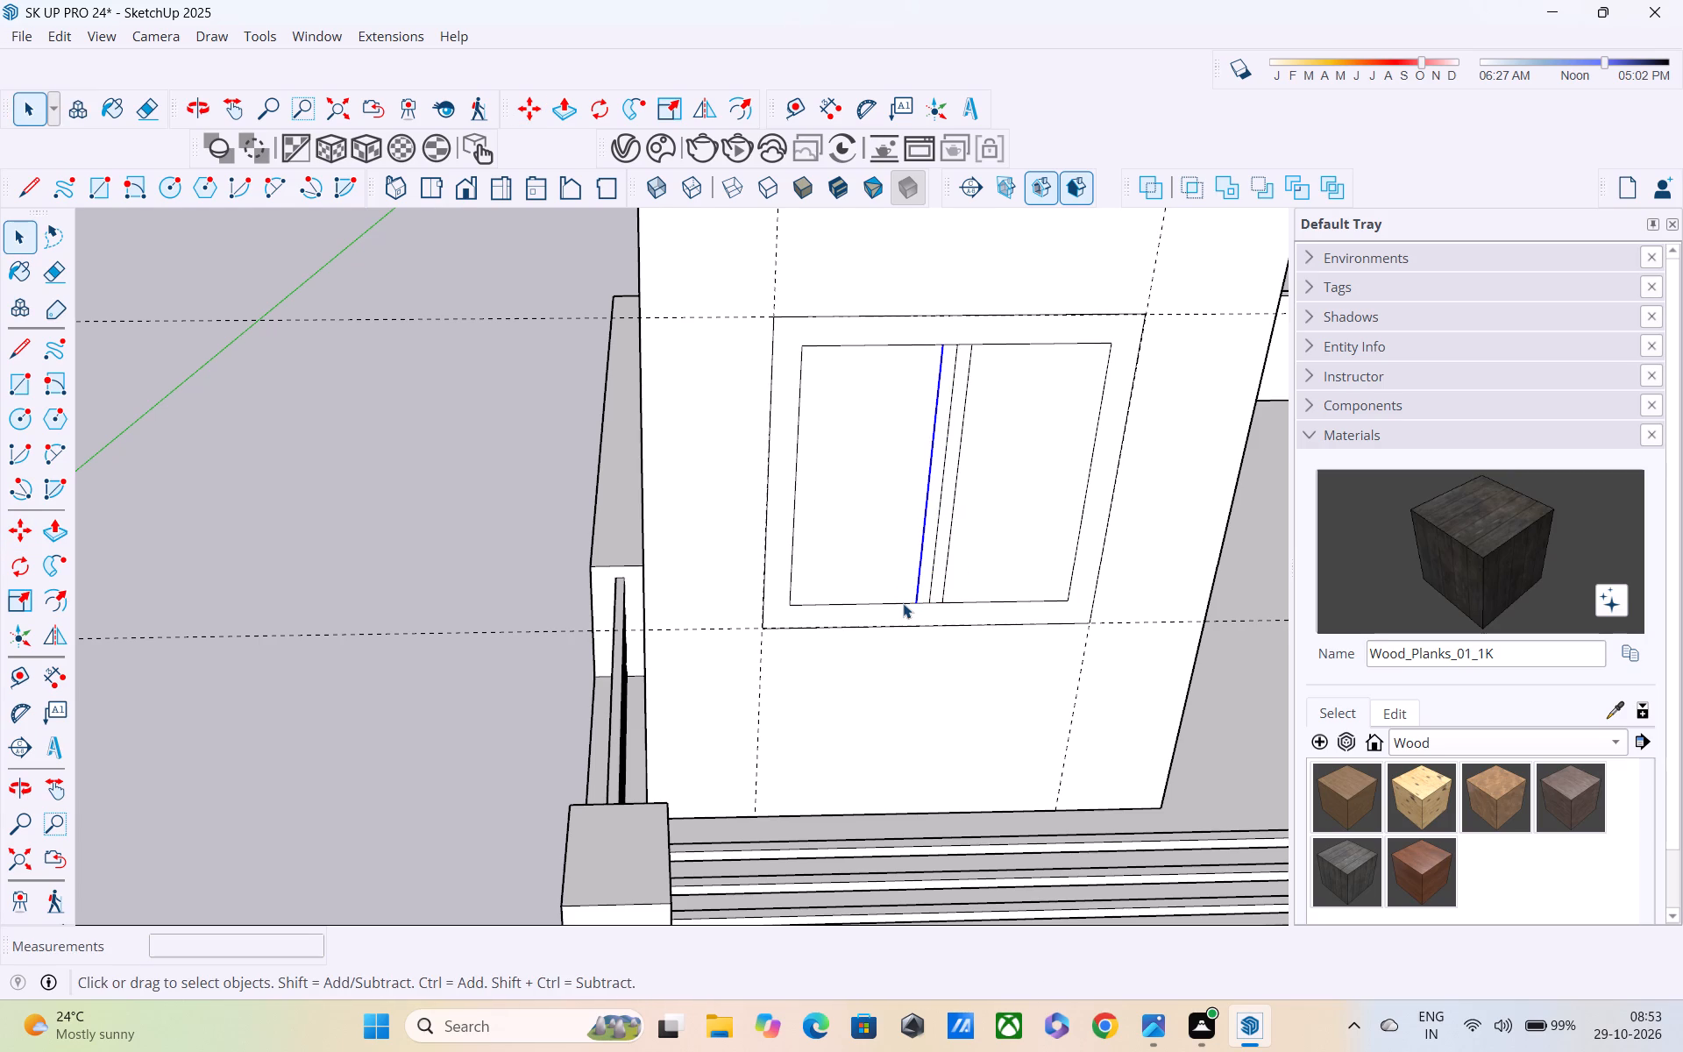
Erase the centre line and the short top and bottom edge segments between the two outer dividing lines, leaving a continuous frame with two panes.
key(e)
scroll(914, 565, up, 3)
click(952, 470)
scroll(952, 470, down, 3)
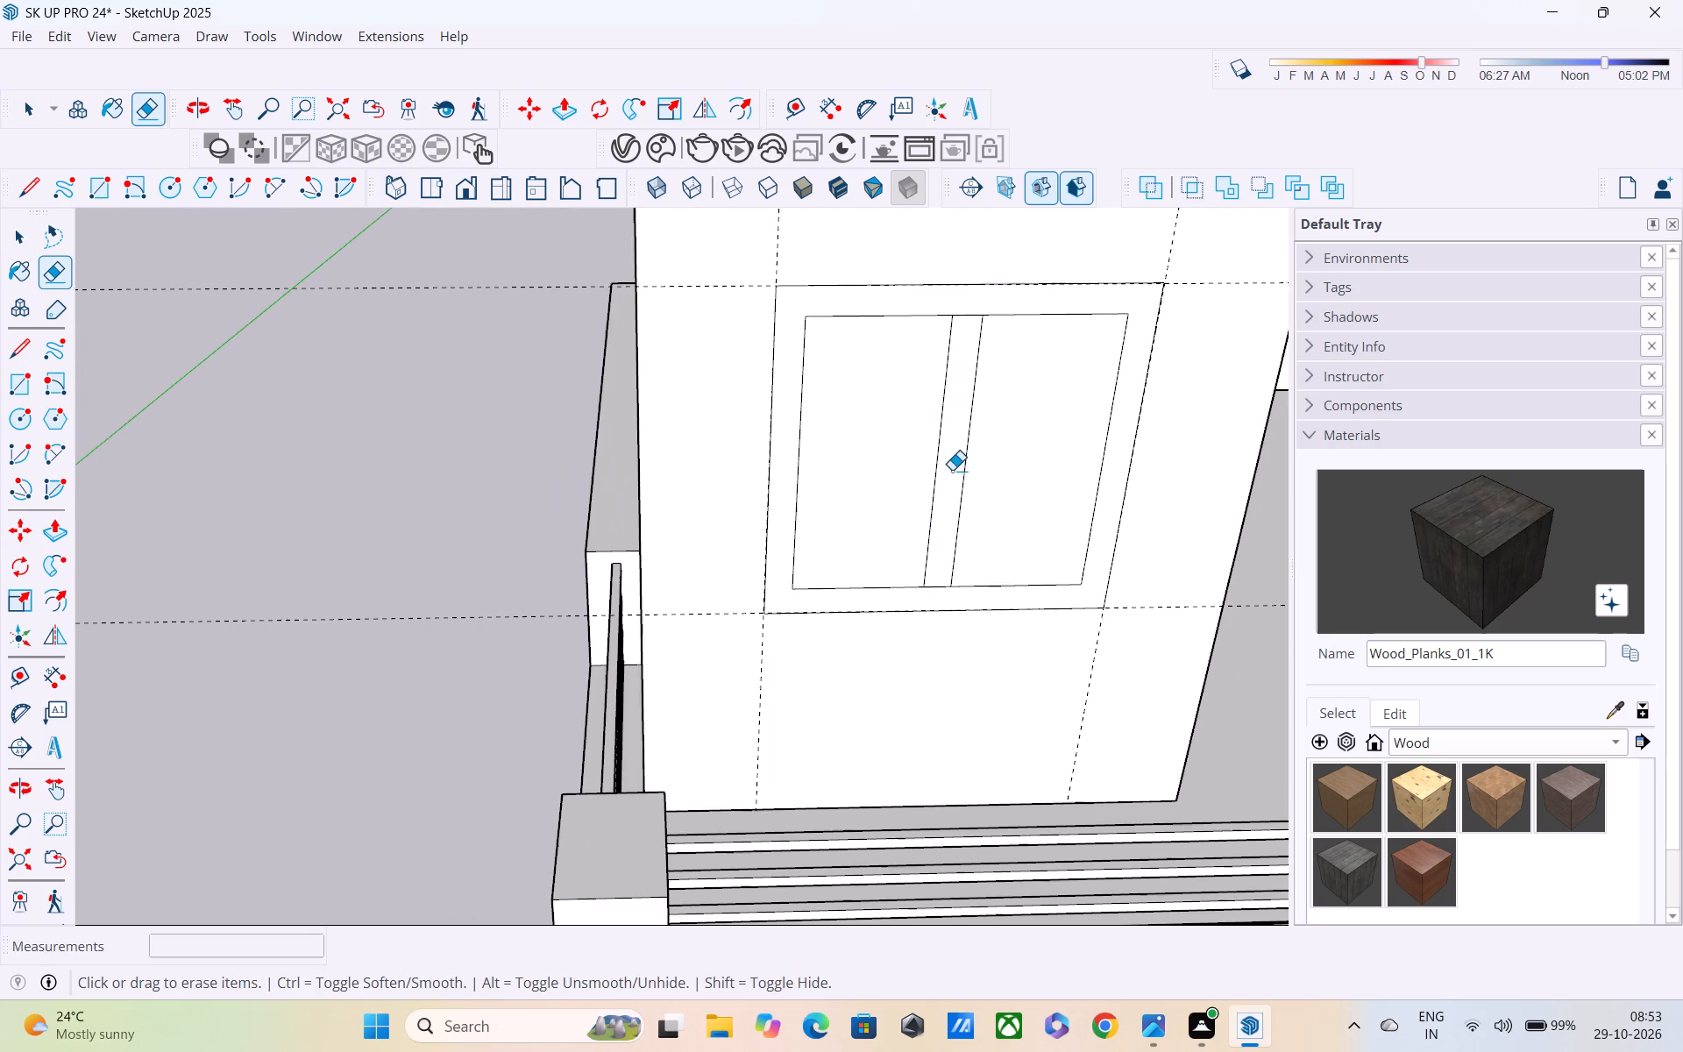
scroll(978, 324, up, 3)
drag(962, 312, 968, 339)
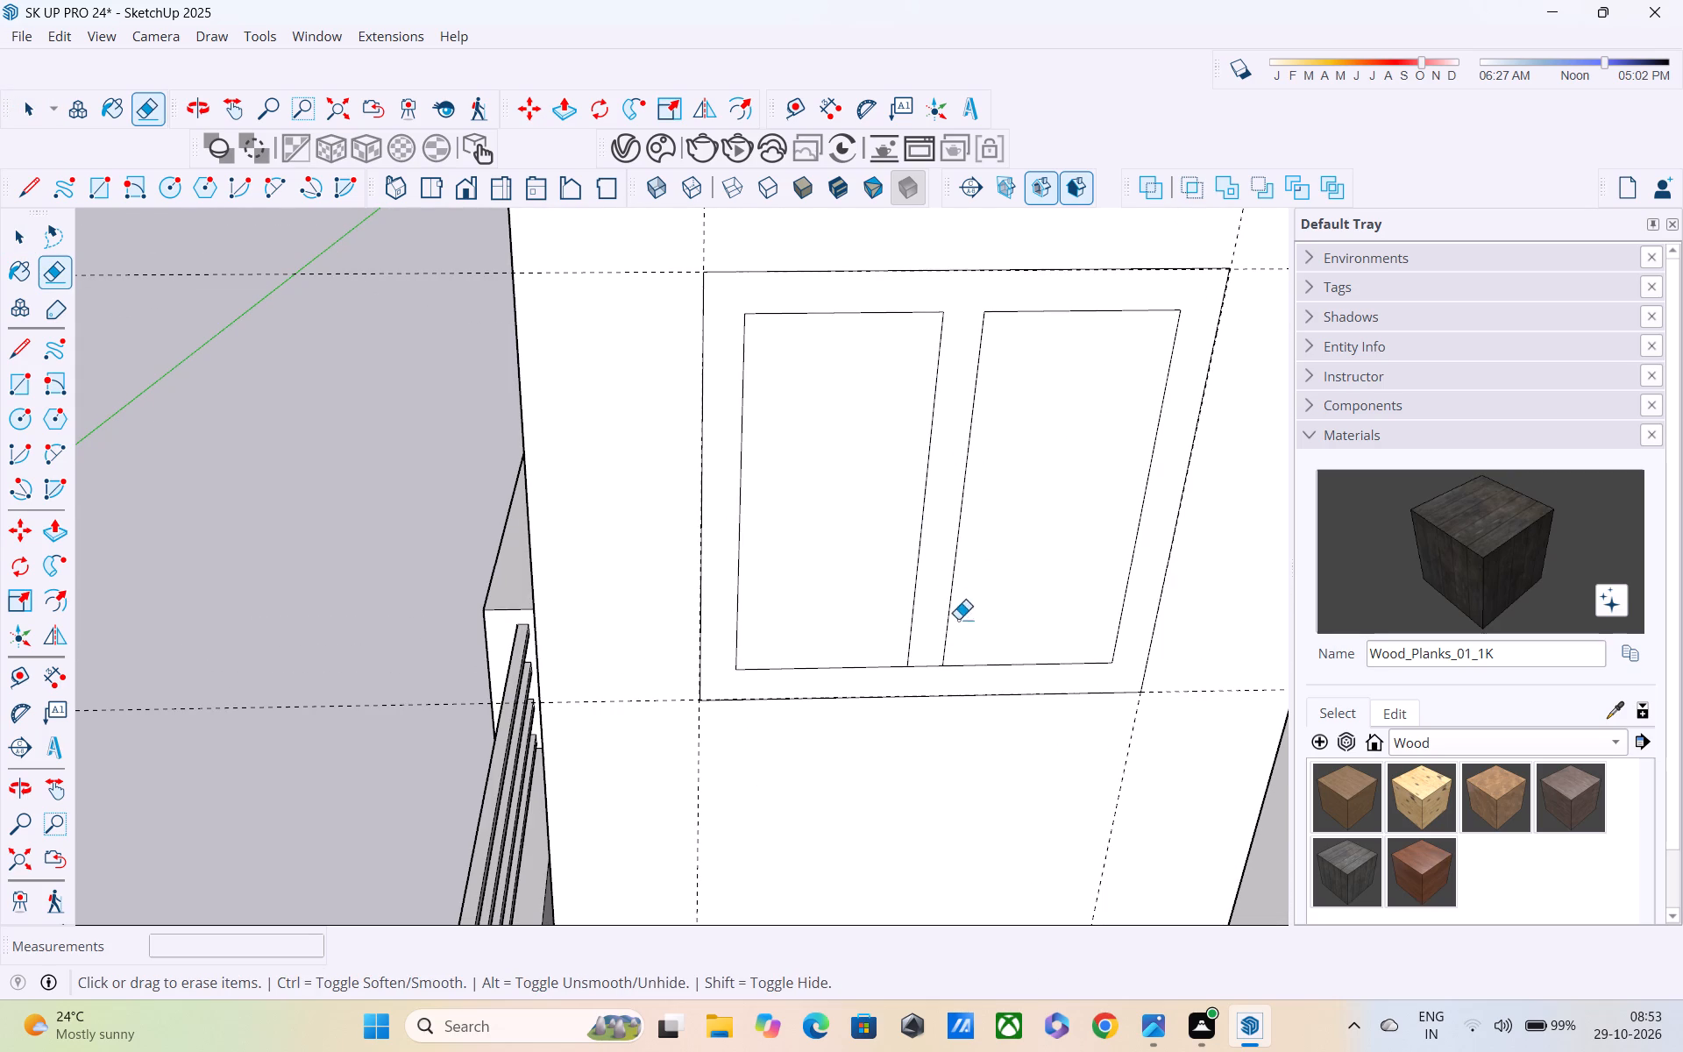
drag(920, 659, 924, 686)
scroll(917, 662, down, 4)
middle_drag(912, 623, 880, 468)
scroll(879, 466, up, 1)
key(space)
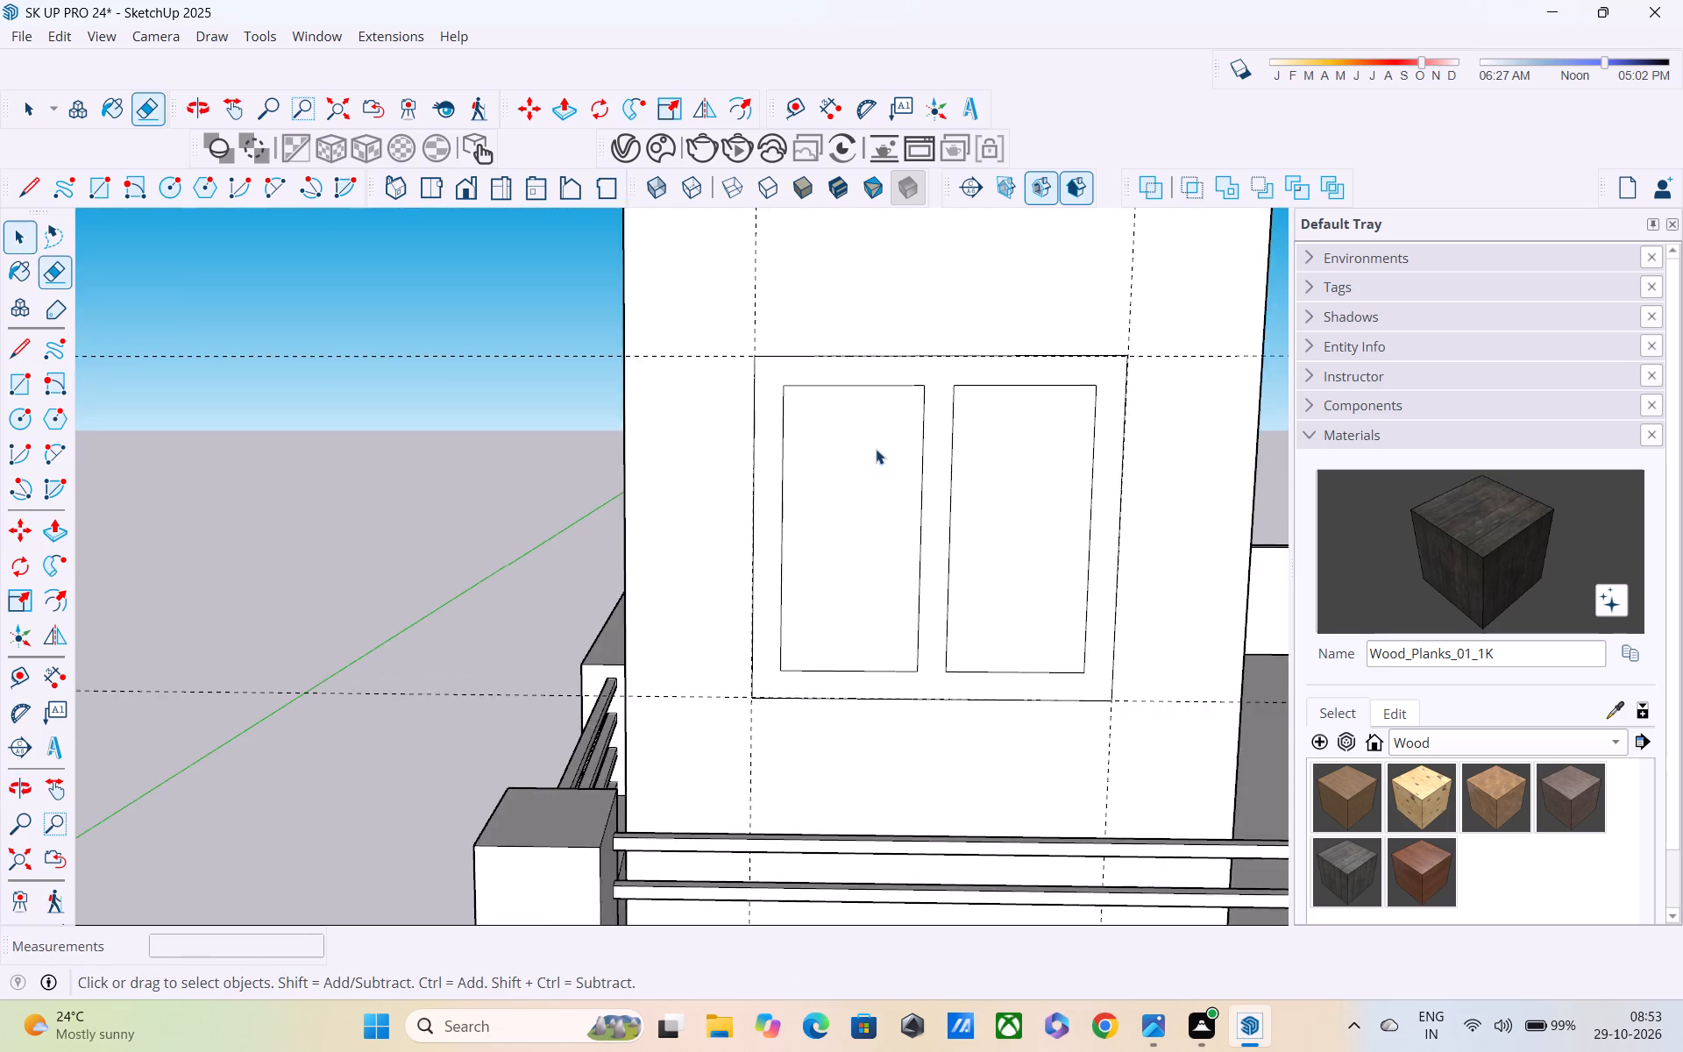
Delete the vertical and horizontal guides that were used to lay out the tower window.
scroll(876, 449, down, 7)
shift+middle_drag(874, 451, 890, 594)
drag(1140, 289, 1113, 277)
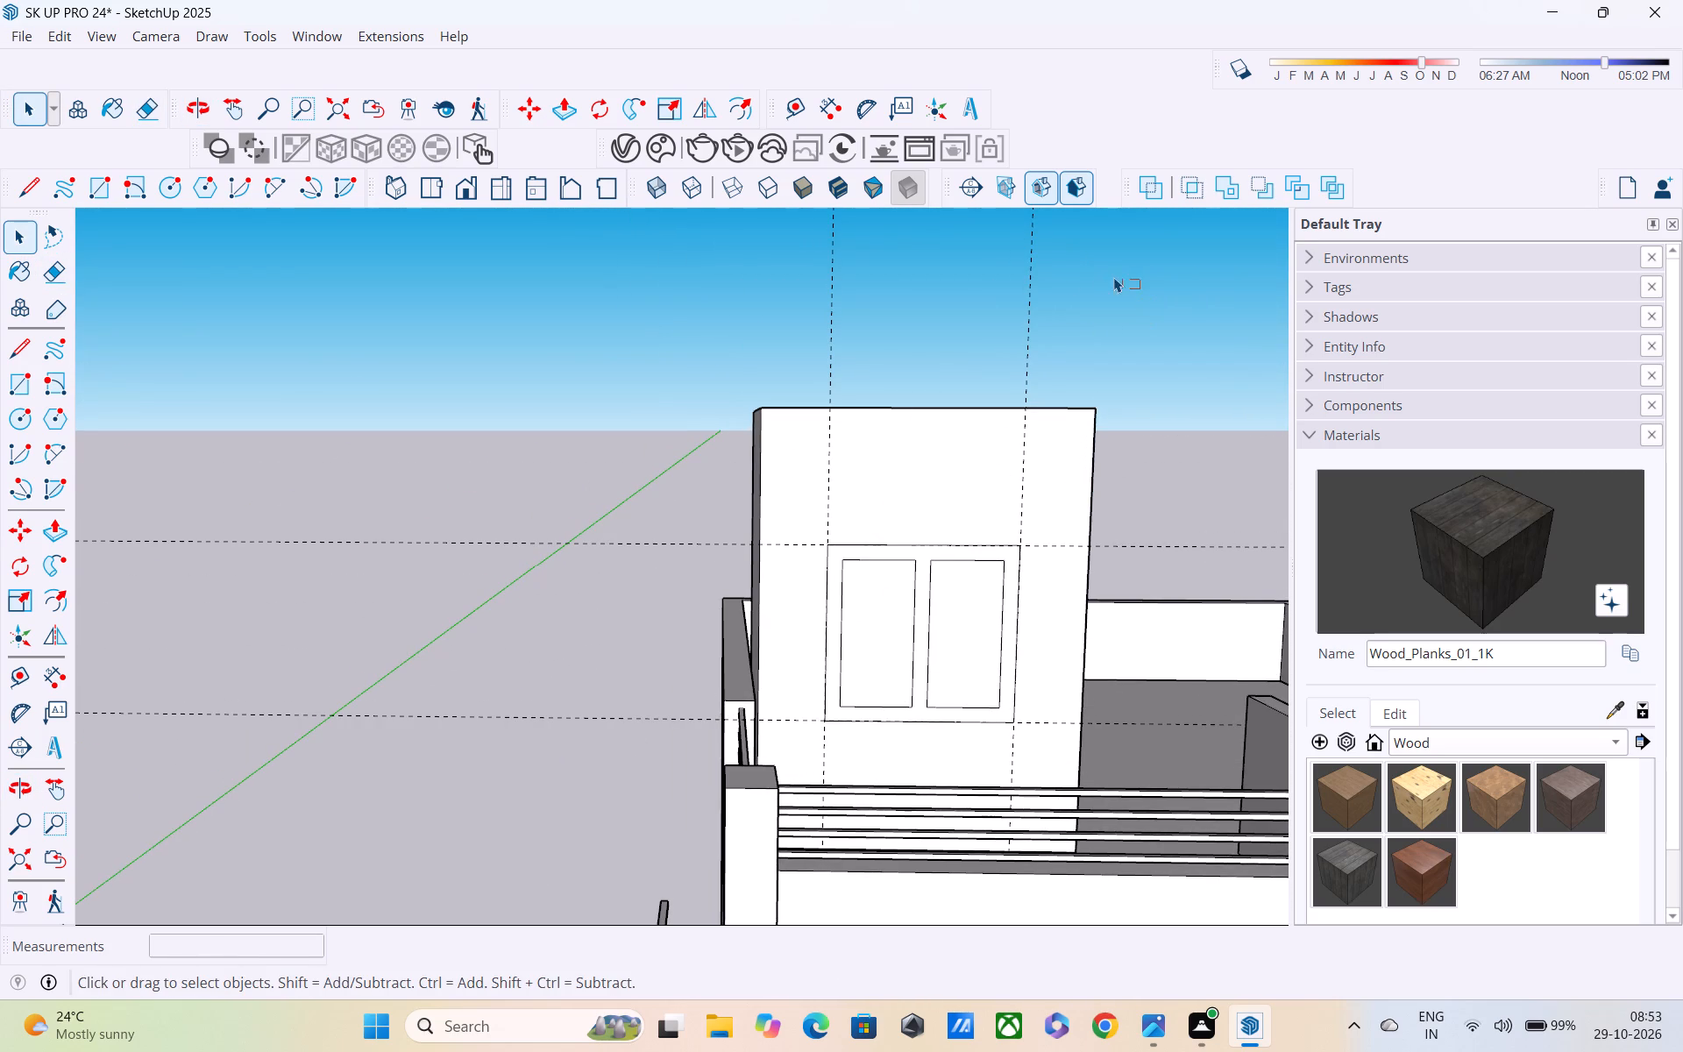
drag(1113, 277, 788, 268)
key(Delete)
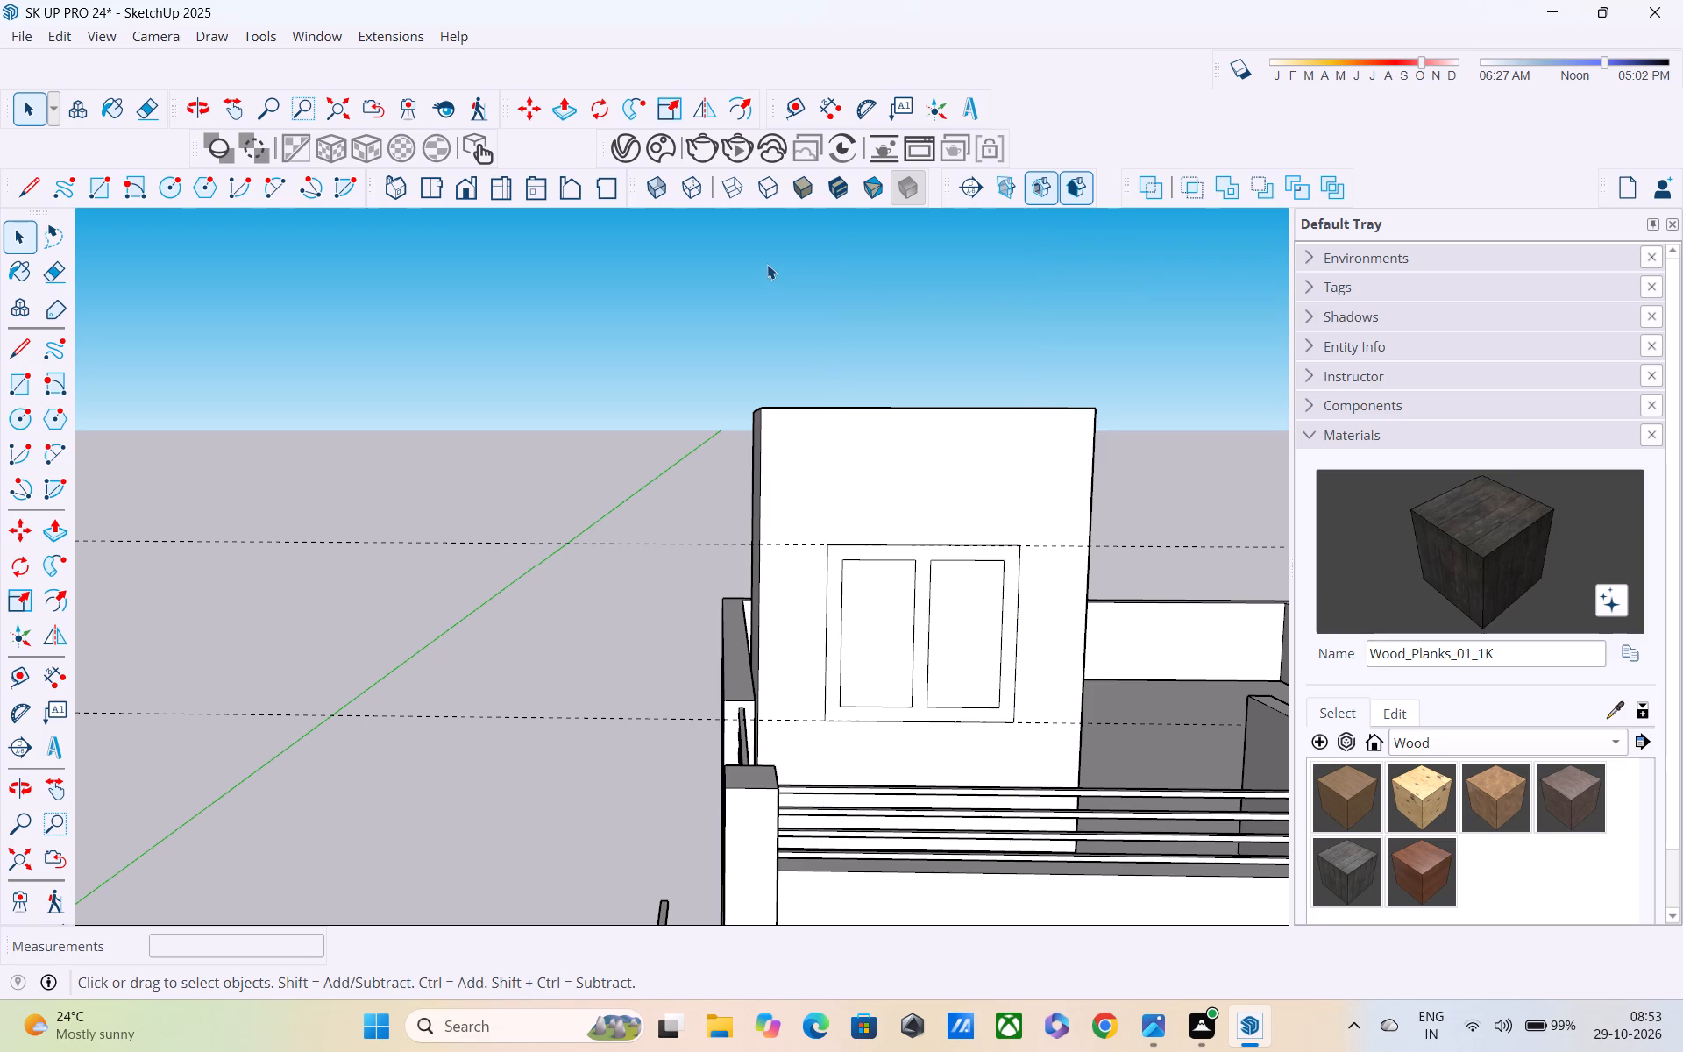
scroll(775, 277, down, 4)
drag(593, 373, 511, 672)
key(Delete)
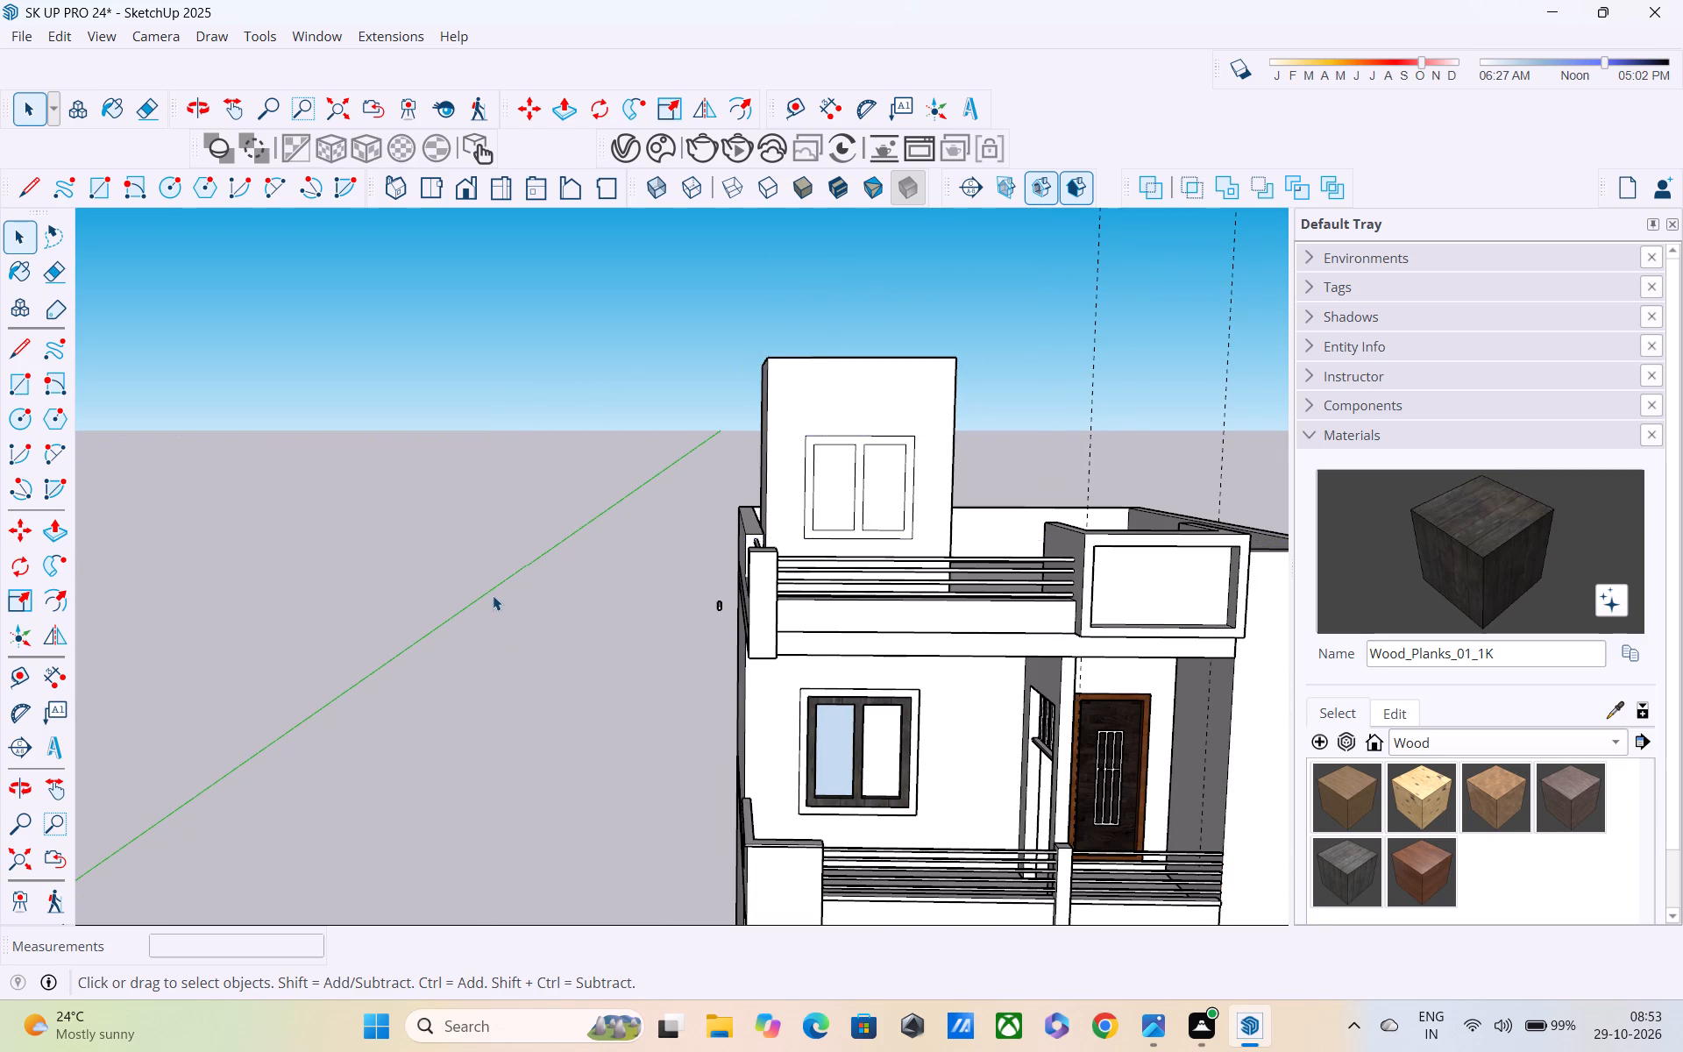
Delete the two vertical guides rising above the balcony door.
scroll(493, 585, down, 5)
shift+middle_drag(689, 629, 706, 825)
drag(1021, 302, 727, 375)
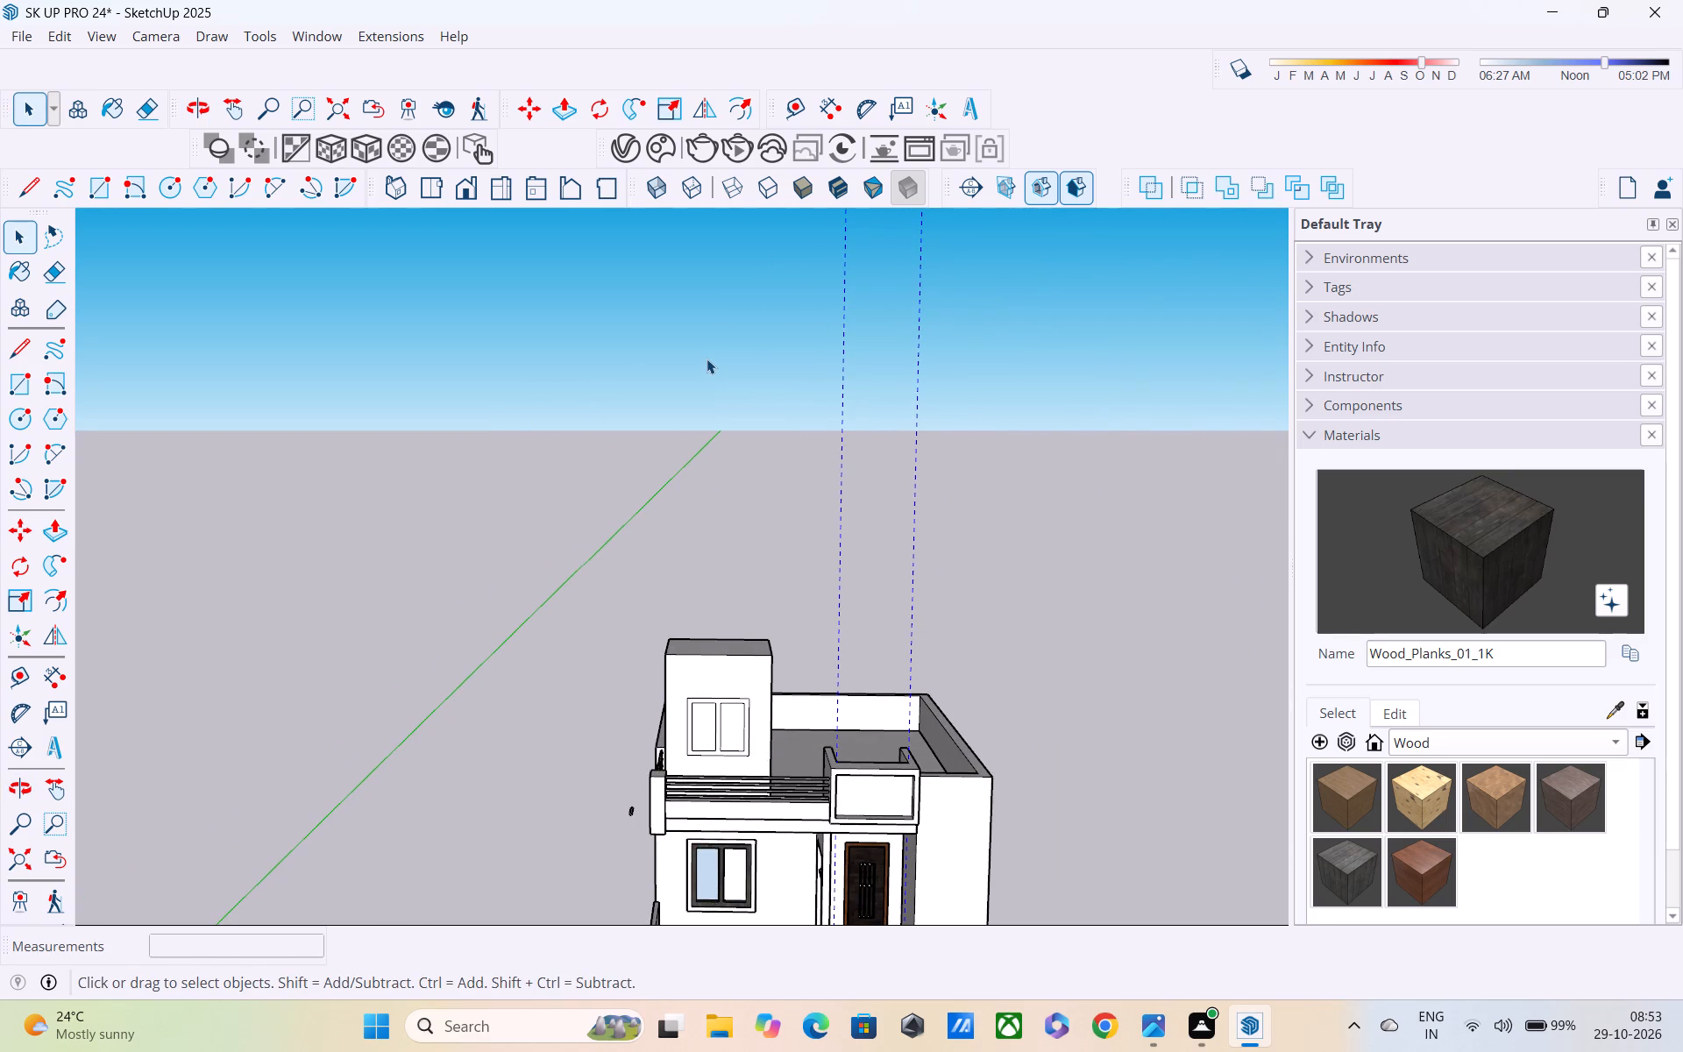
key(Delete)
Push/Pull the tower window's frame face outward 3" from the wall.
scroll(707, 359, down, 5)
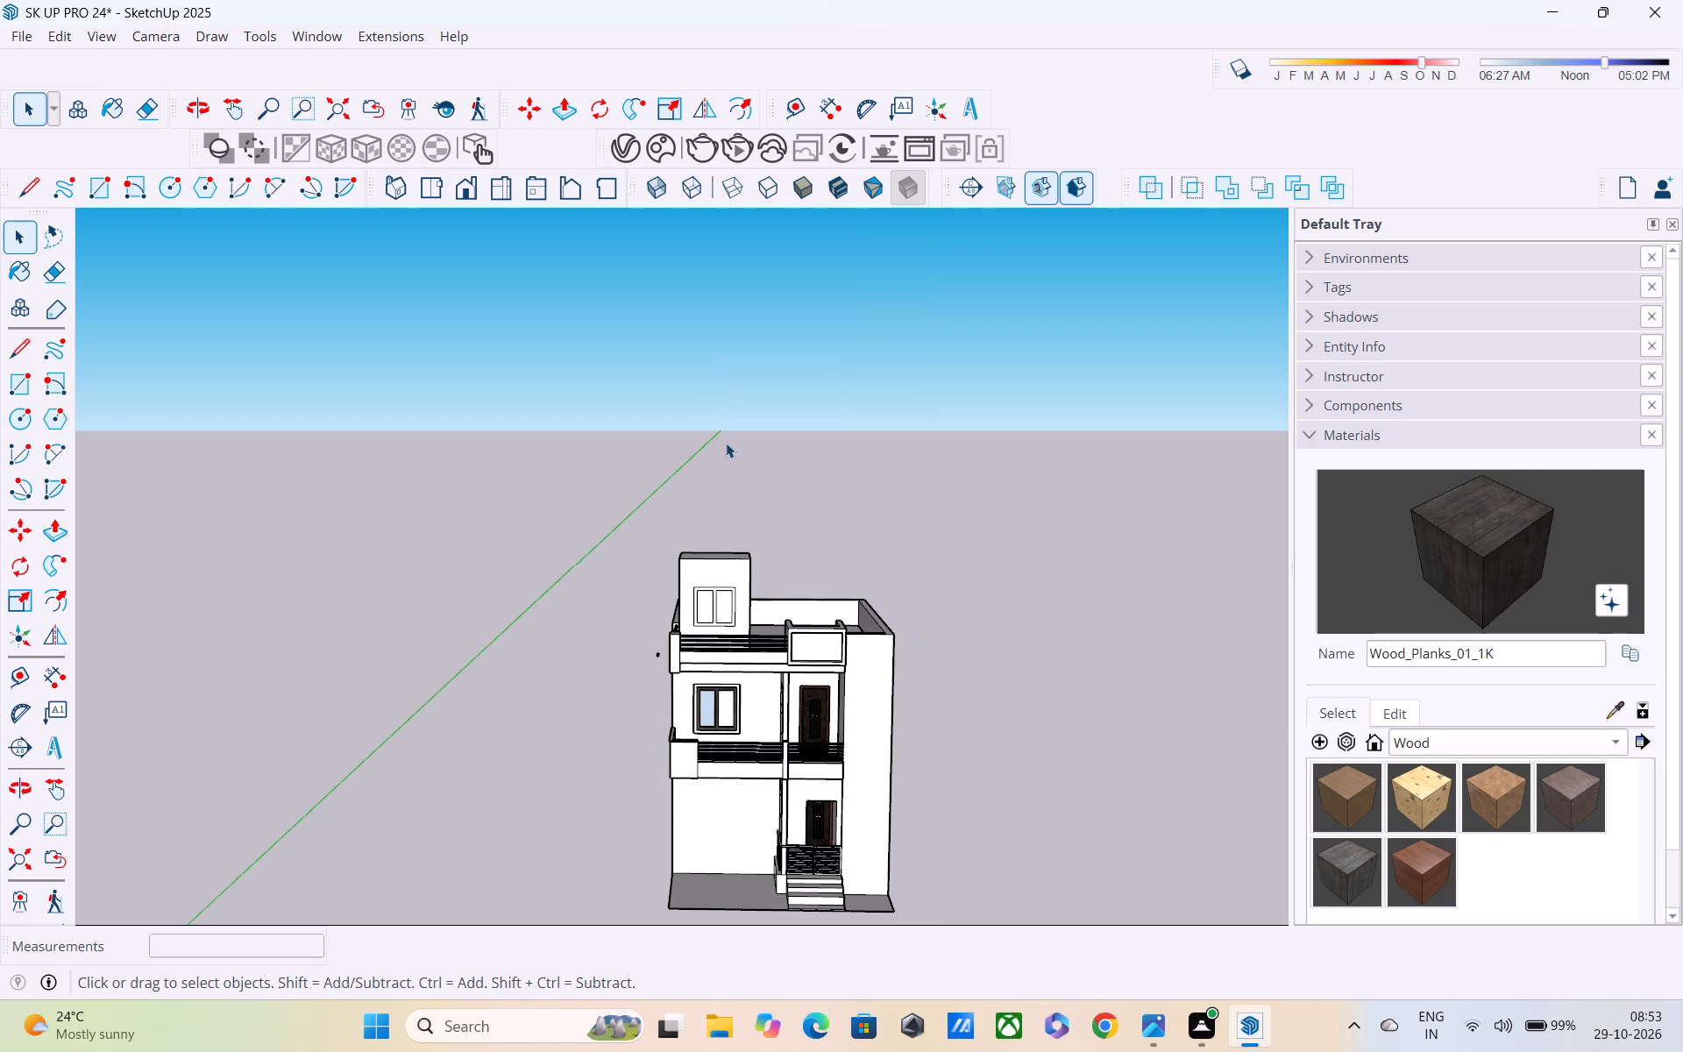
shift+middle_drag(725, 445, 747, 573)
scroll(749, 622, up, 4)
shift+middle_drag(735, 650, 700, 500)
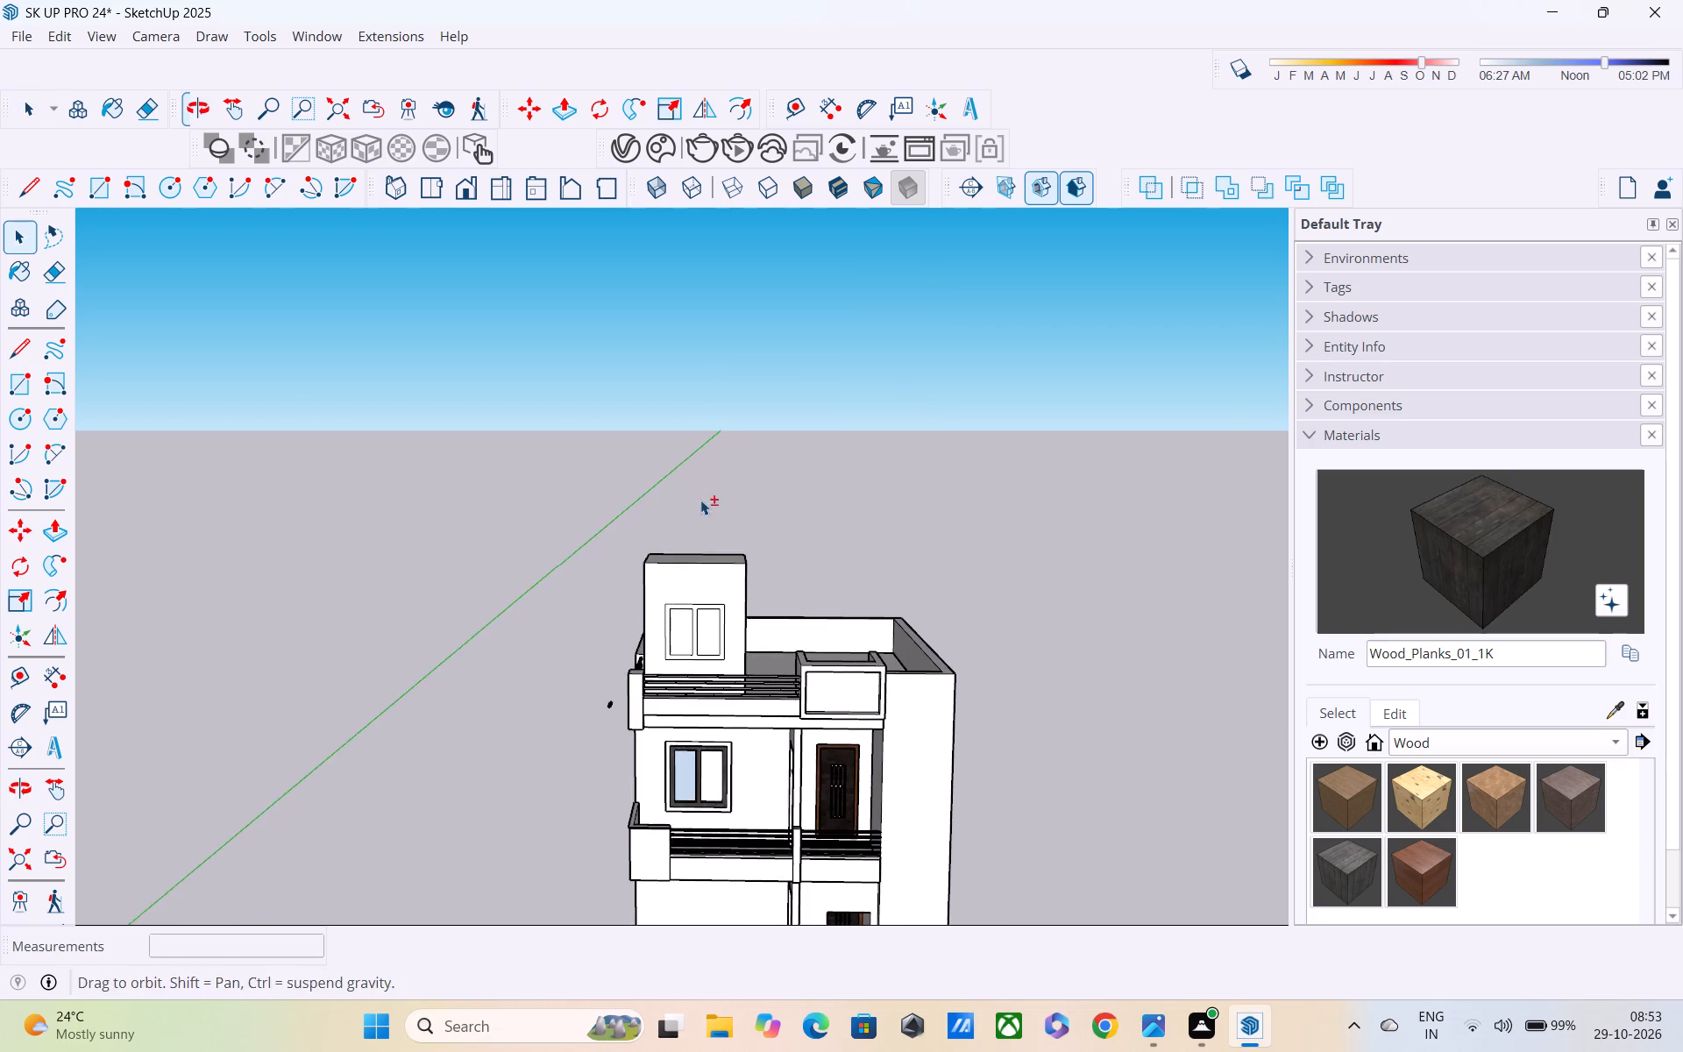
scroll(678, 614, up, 5)
key(p)
scroll(659, 598, up, 4)
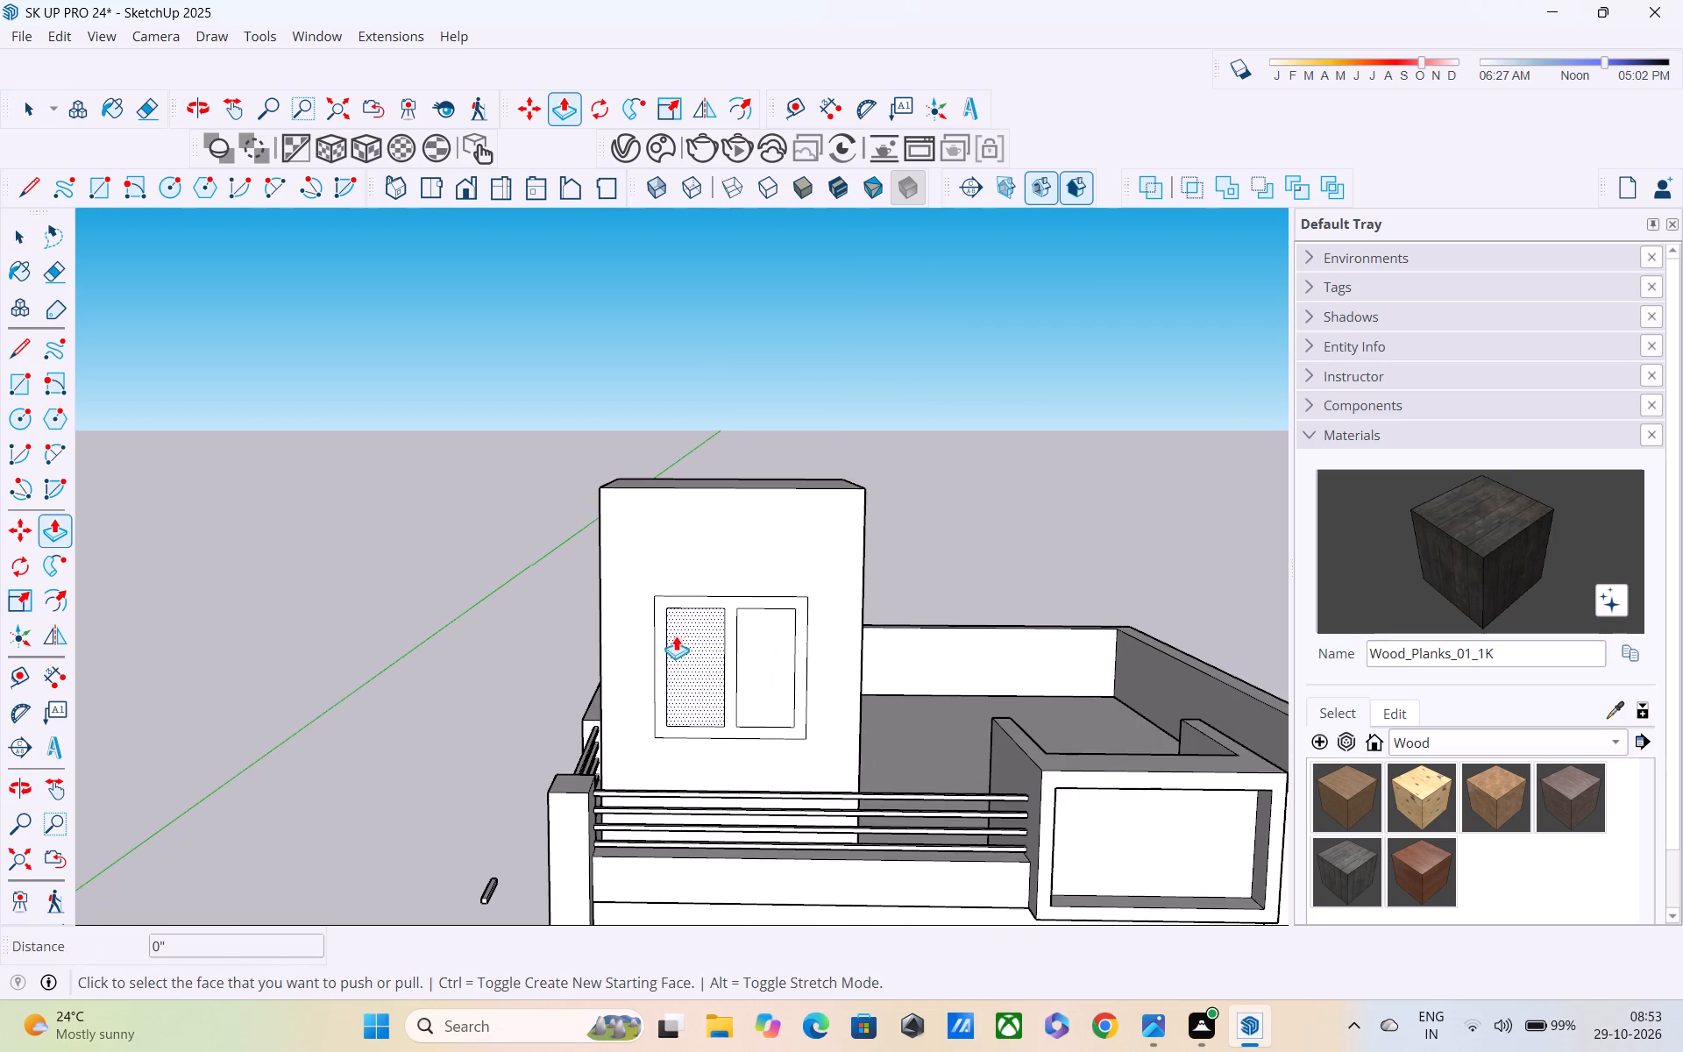
click(685, 664)
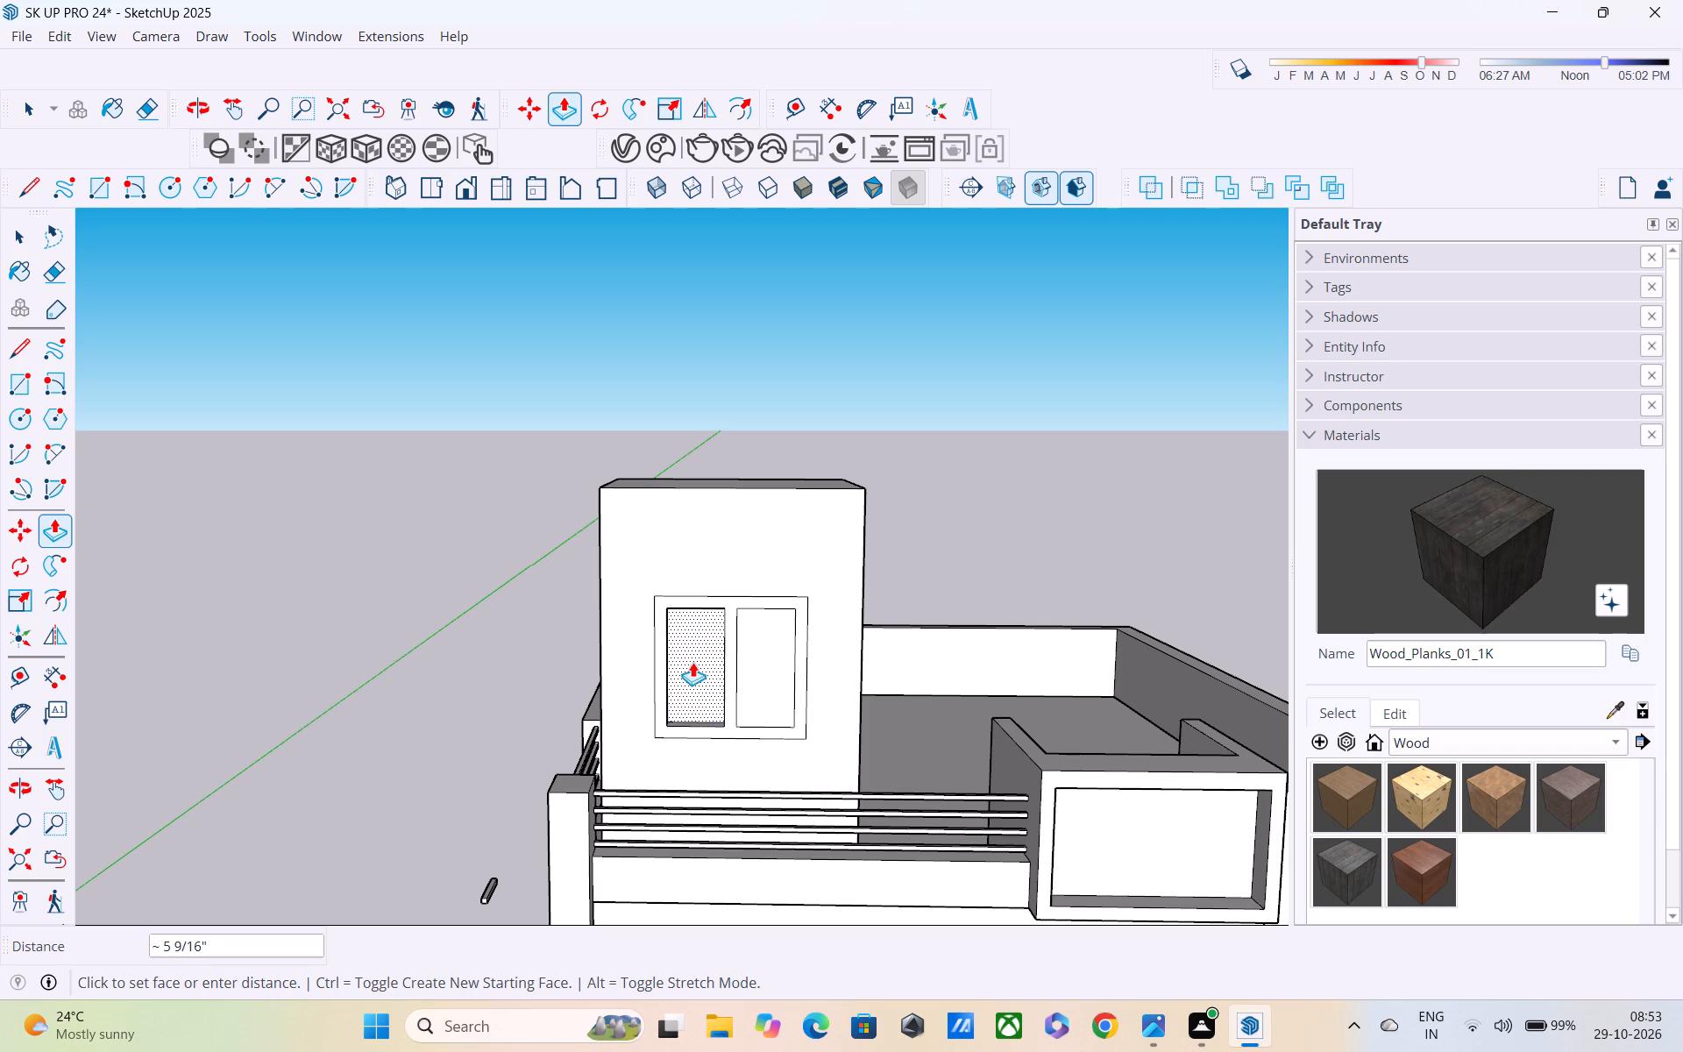
key(Escape)
scroll(690, 653, down, 4)
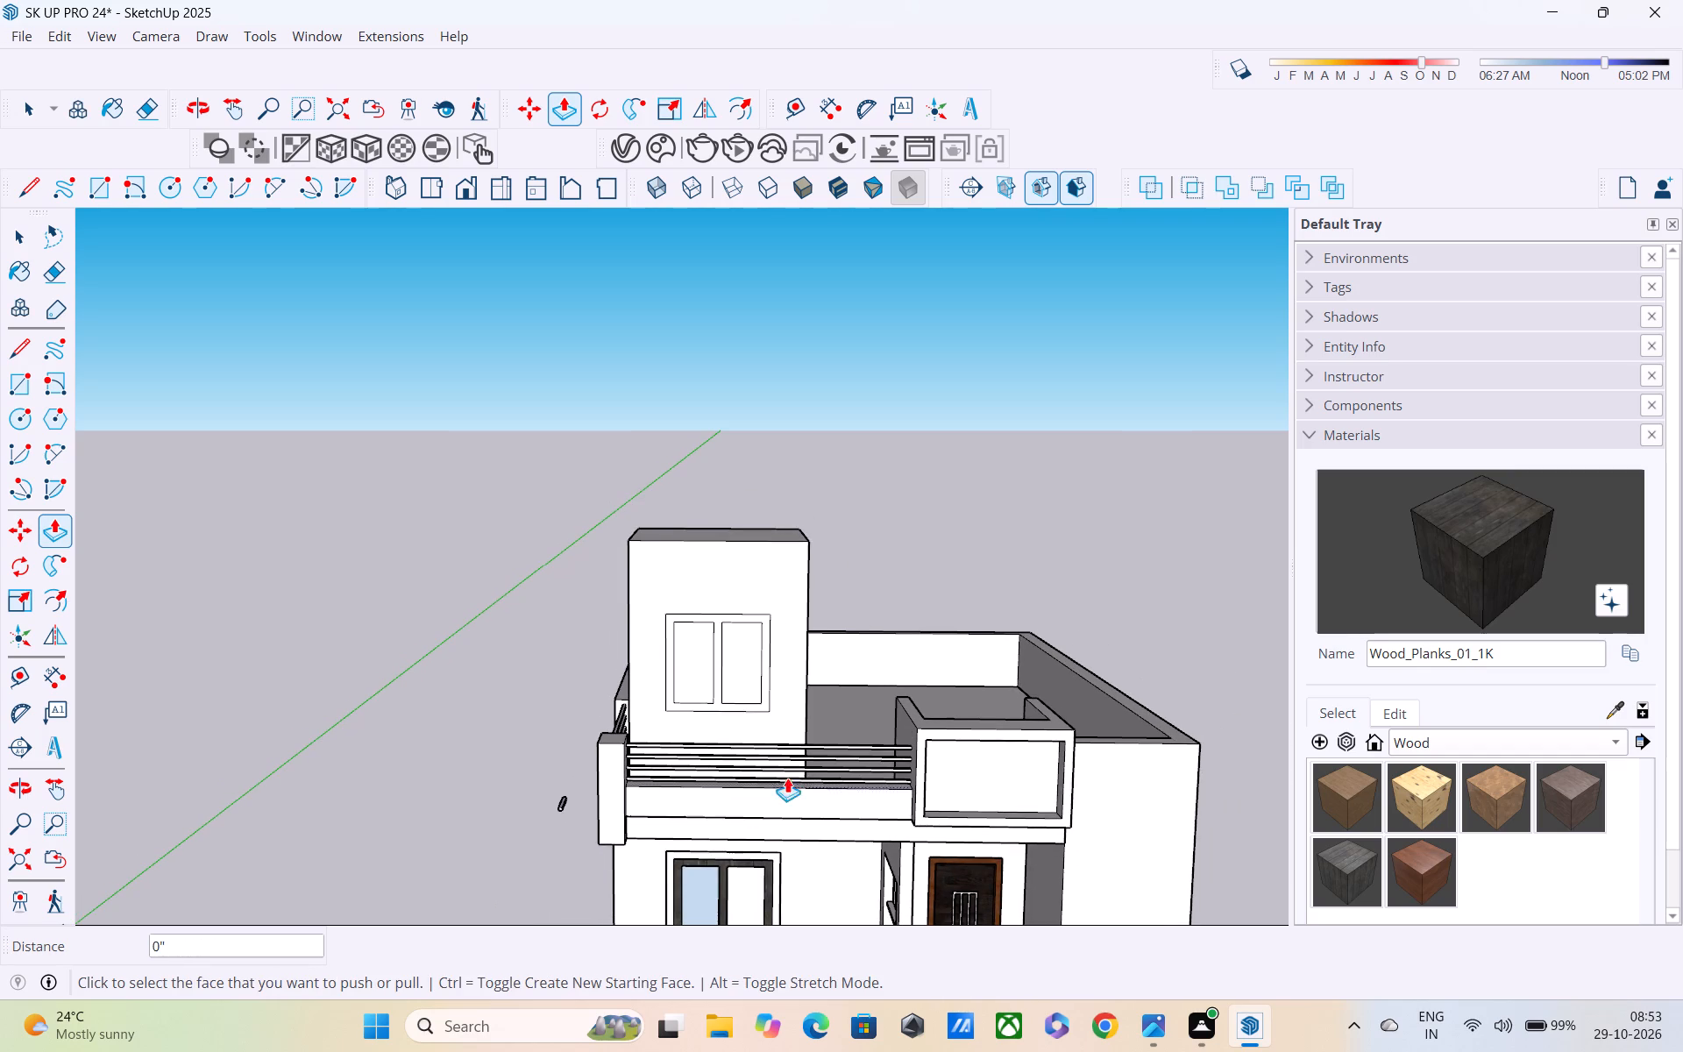
scroll(646, 640, up, 3)
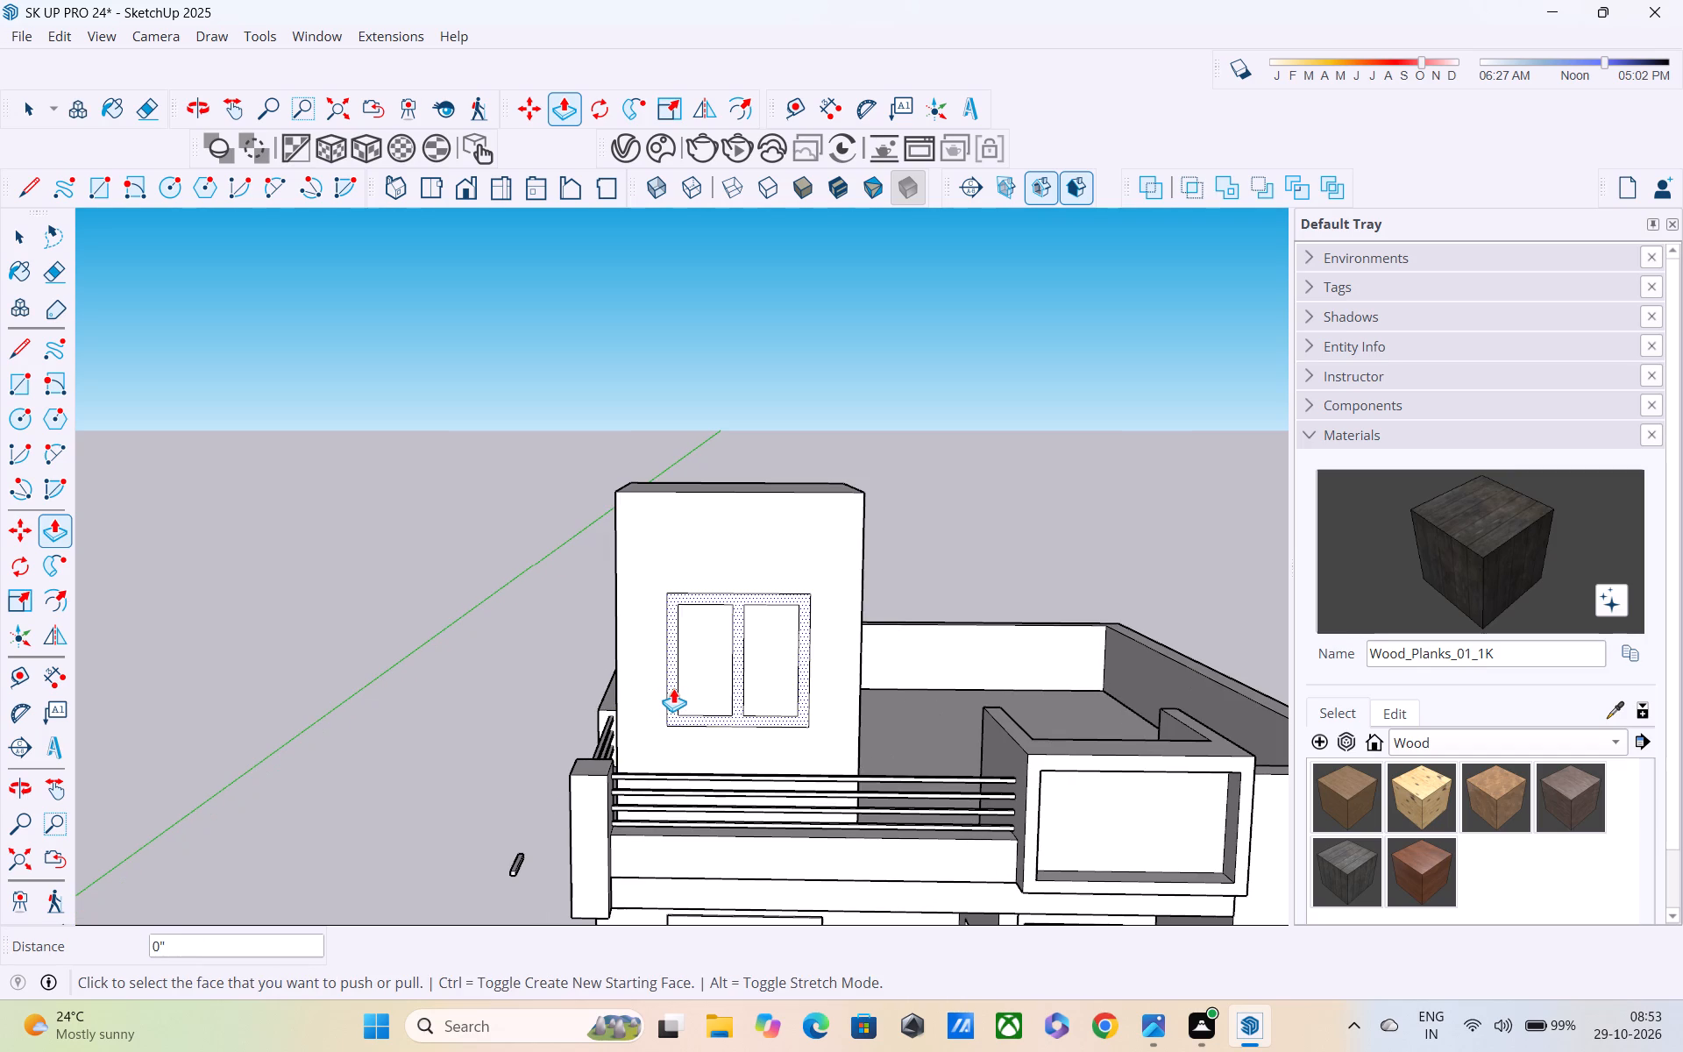
click(675, 689)
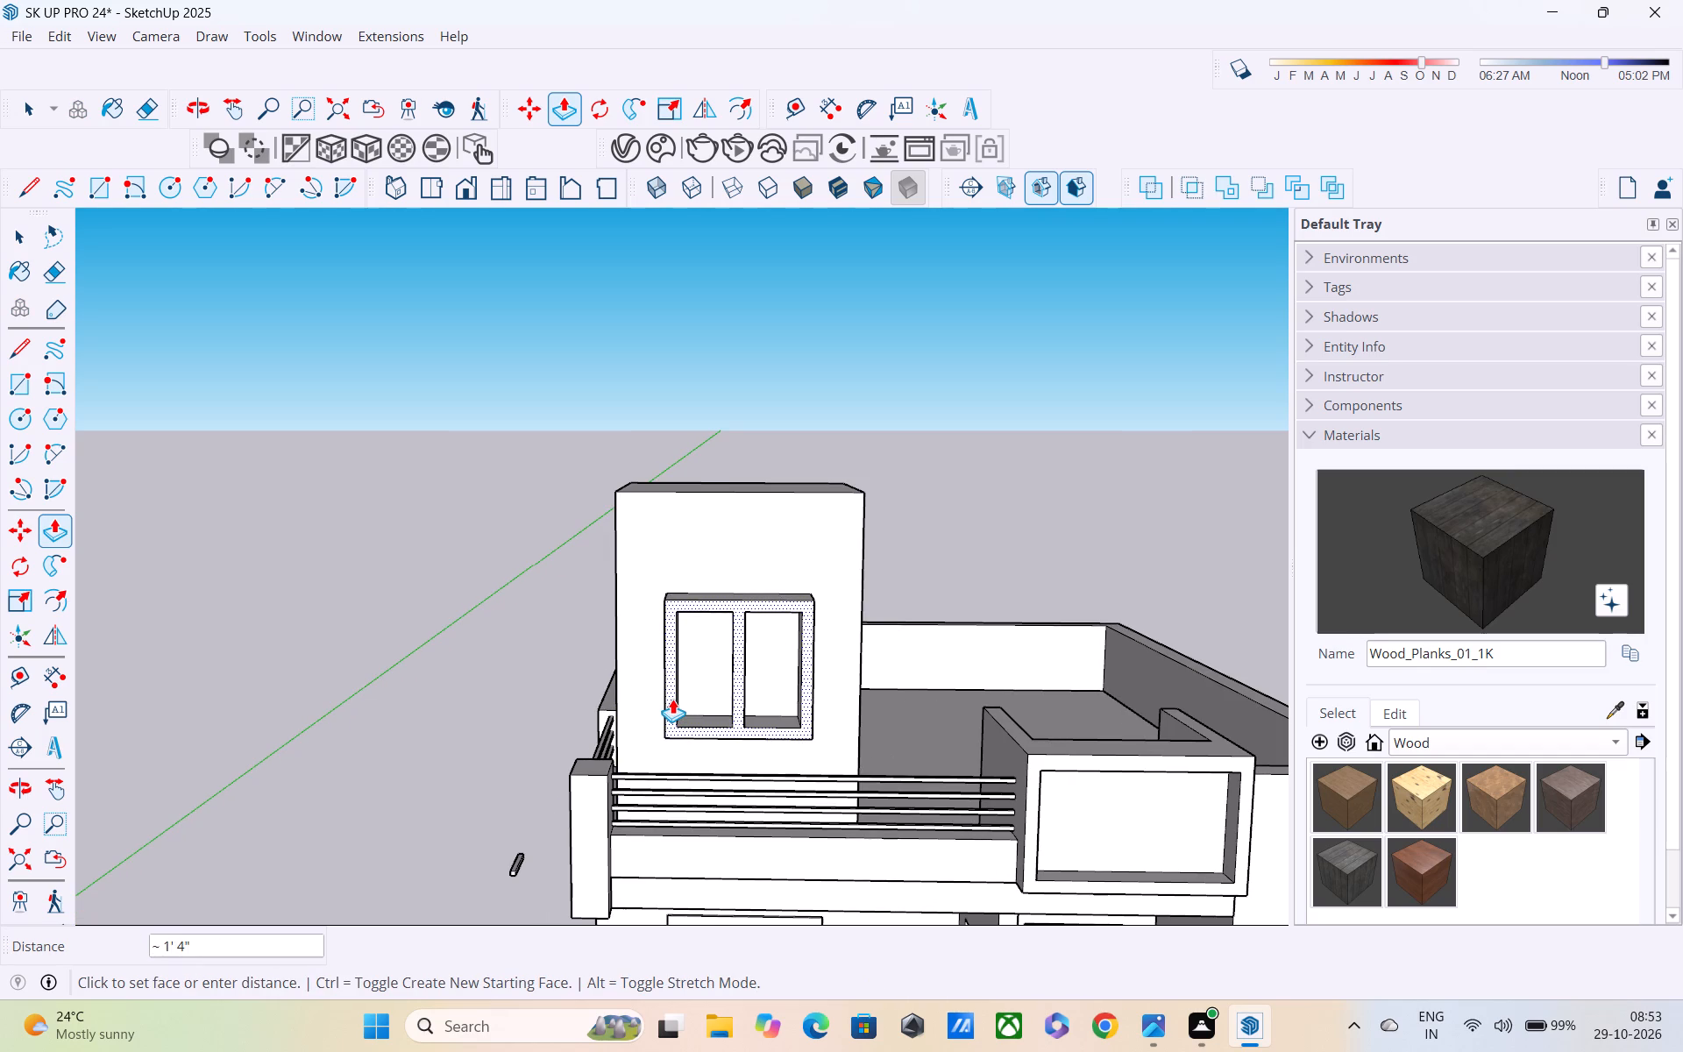
text(3")
key(Return)
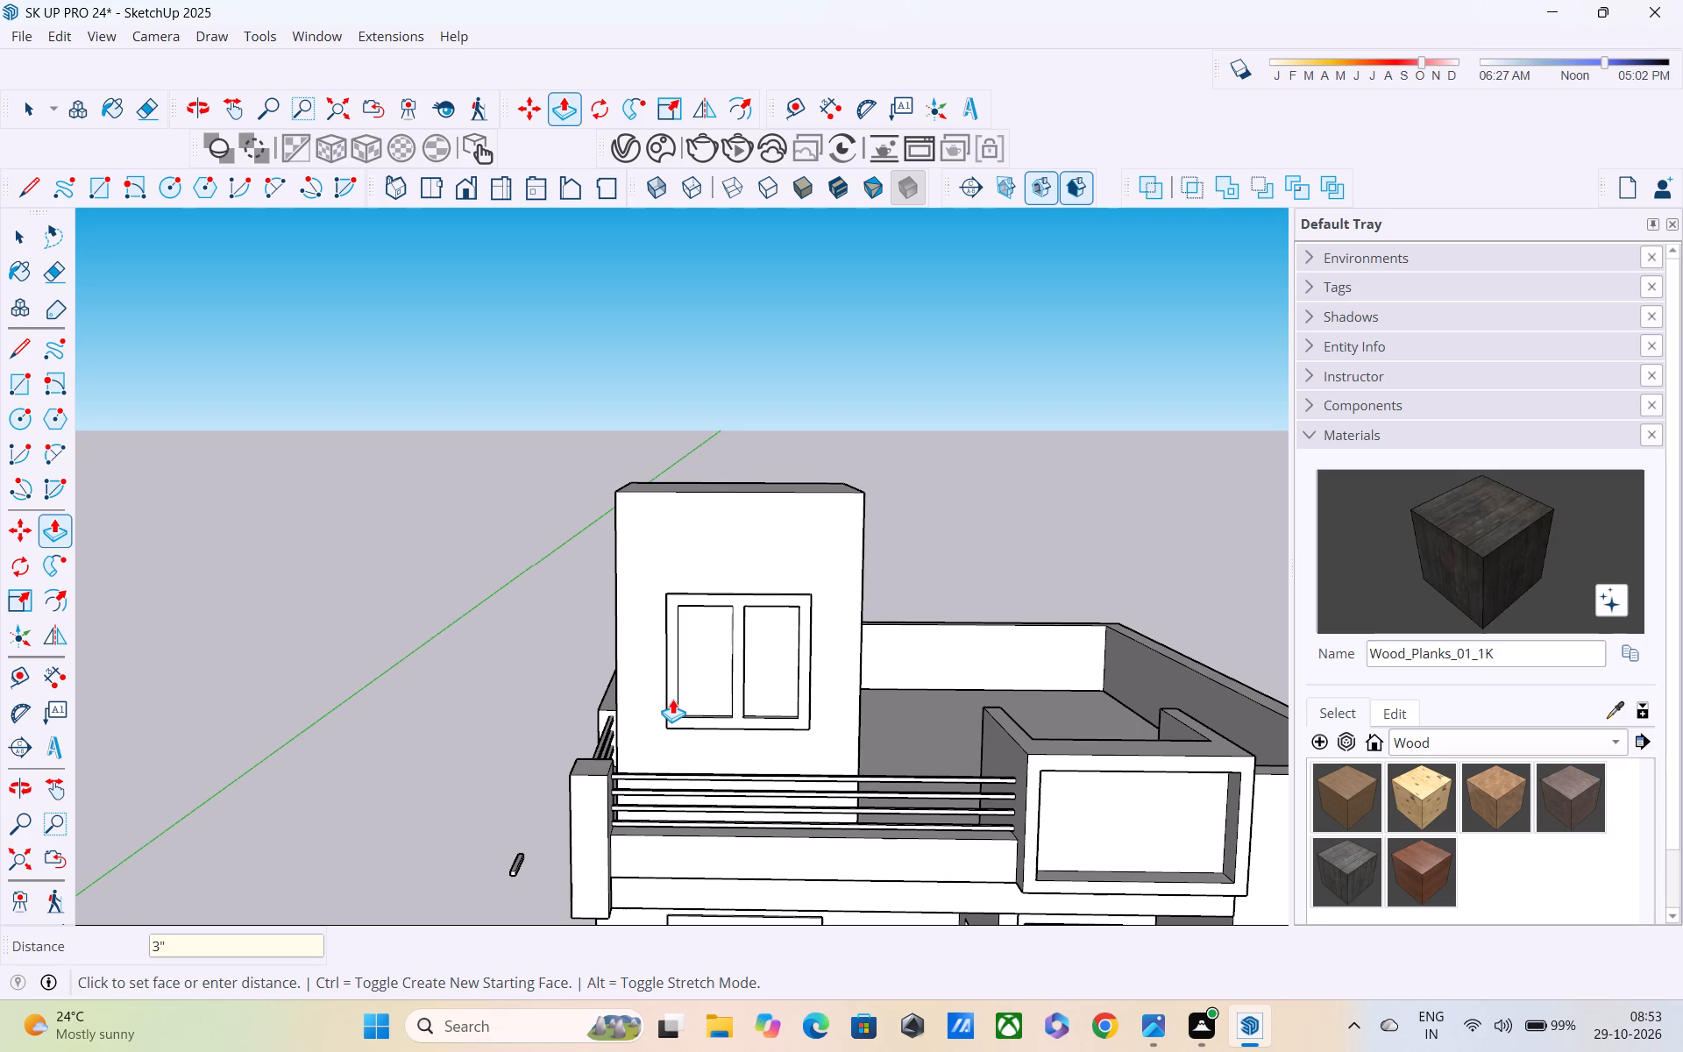
Push/Pull the tower's front wall face outward about 7 9/16" around the window.
scroll(750, 658, up, 1)
scroll(646, 657, down, 1)
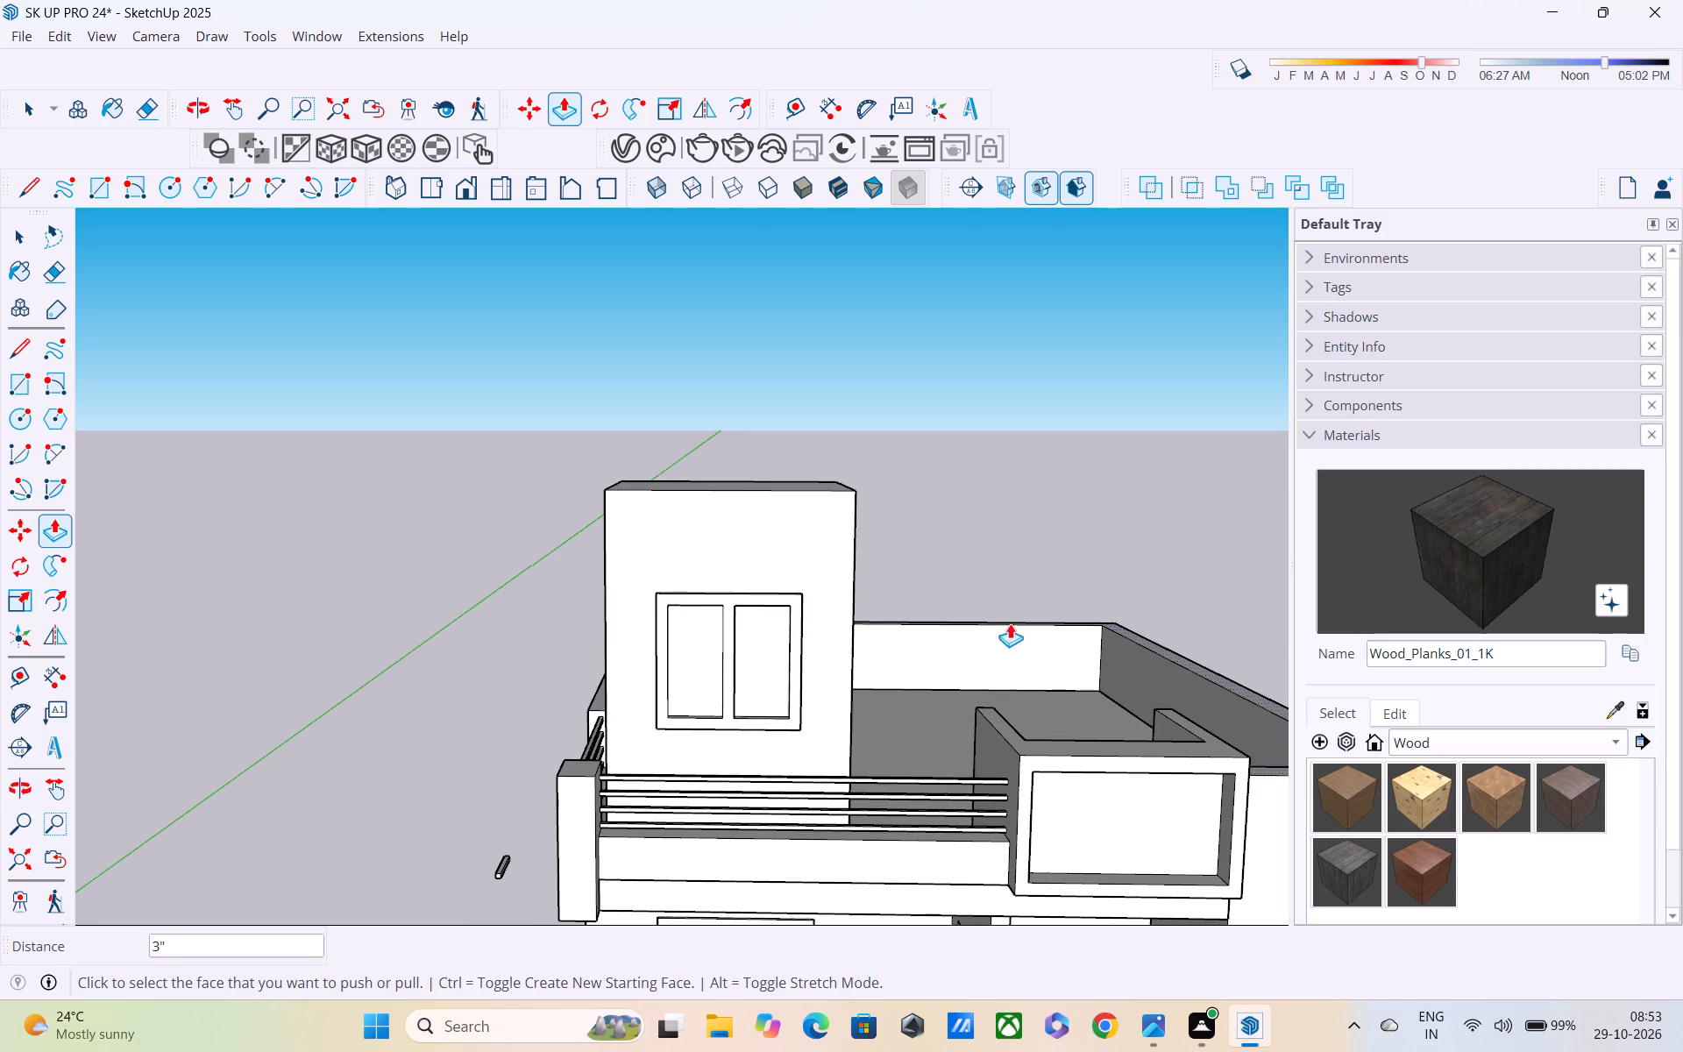
middle_click(1011, 622)
middle_drag(701, 625, 1104, 521)
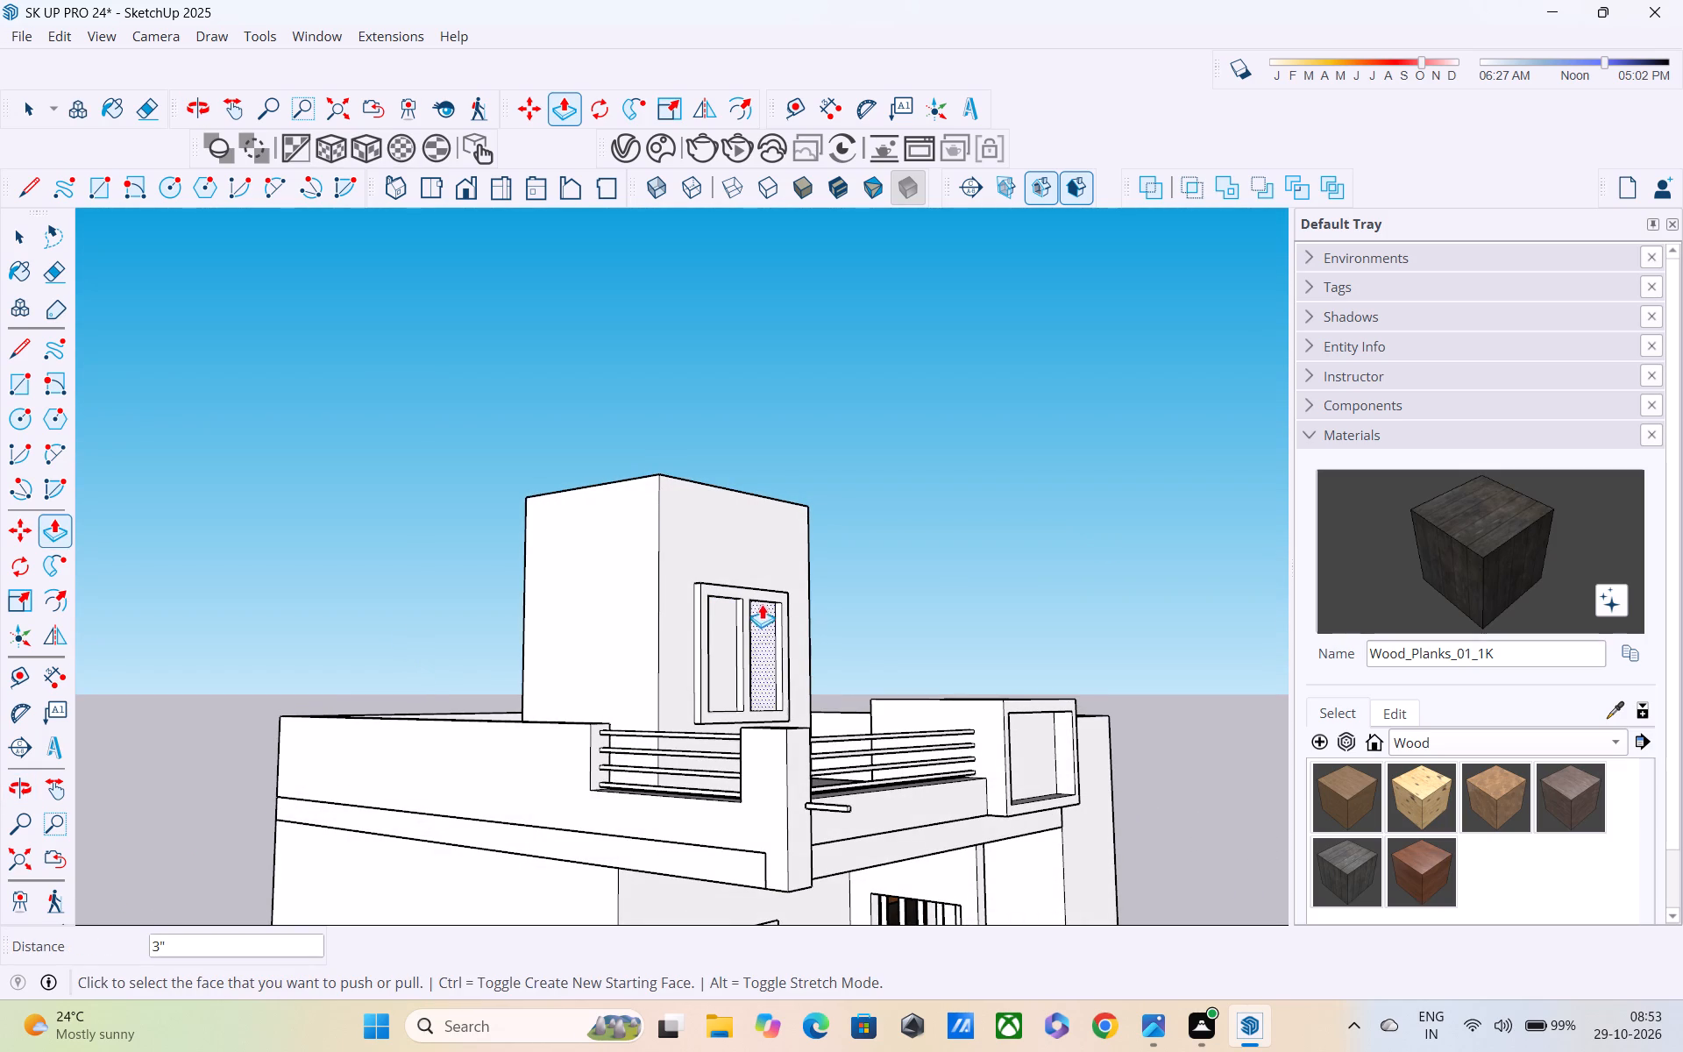
click(702, 543)
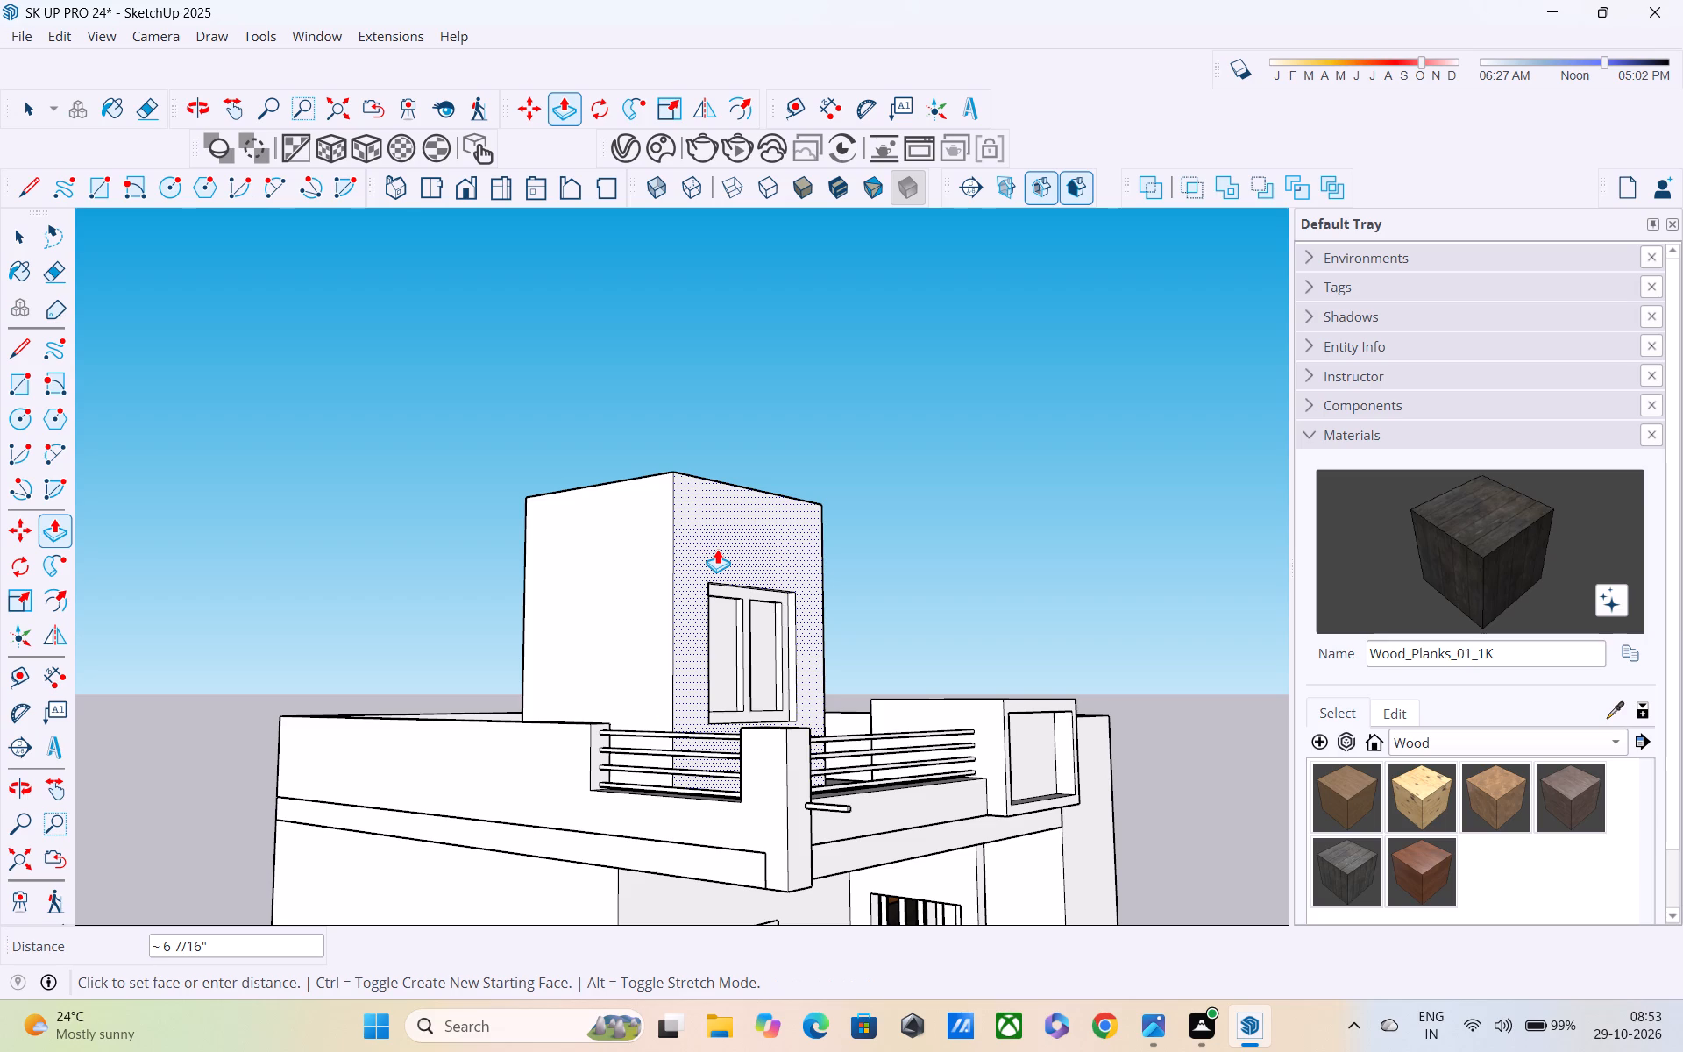
middle_drag(717, 549, 570, 656)
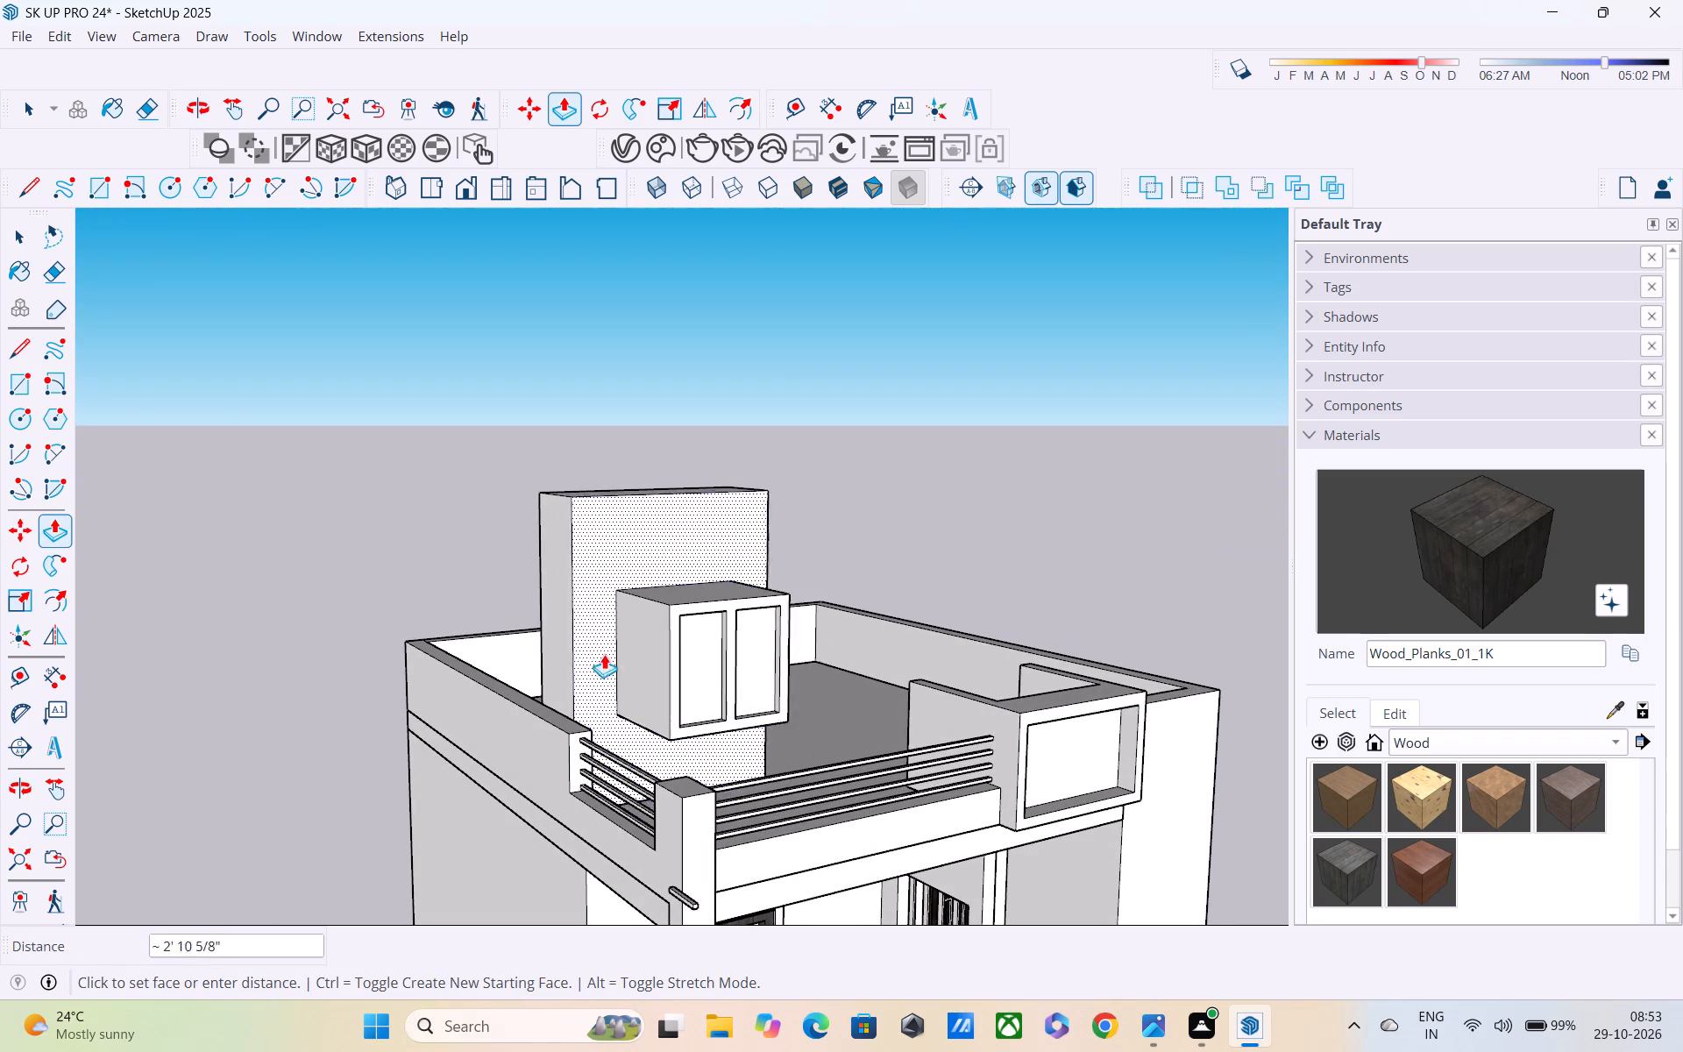
middle_drag(675, 641, 584, 593)
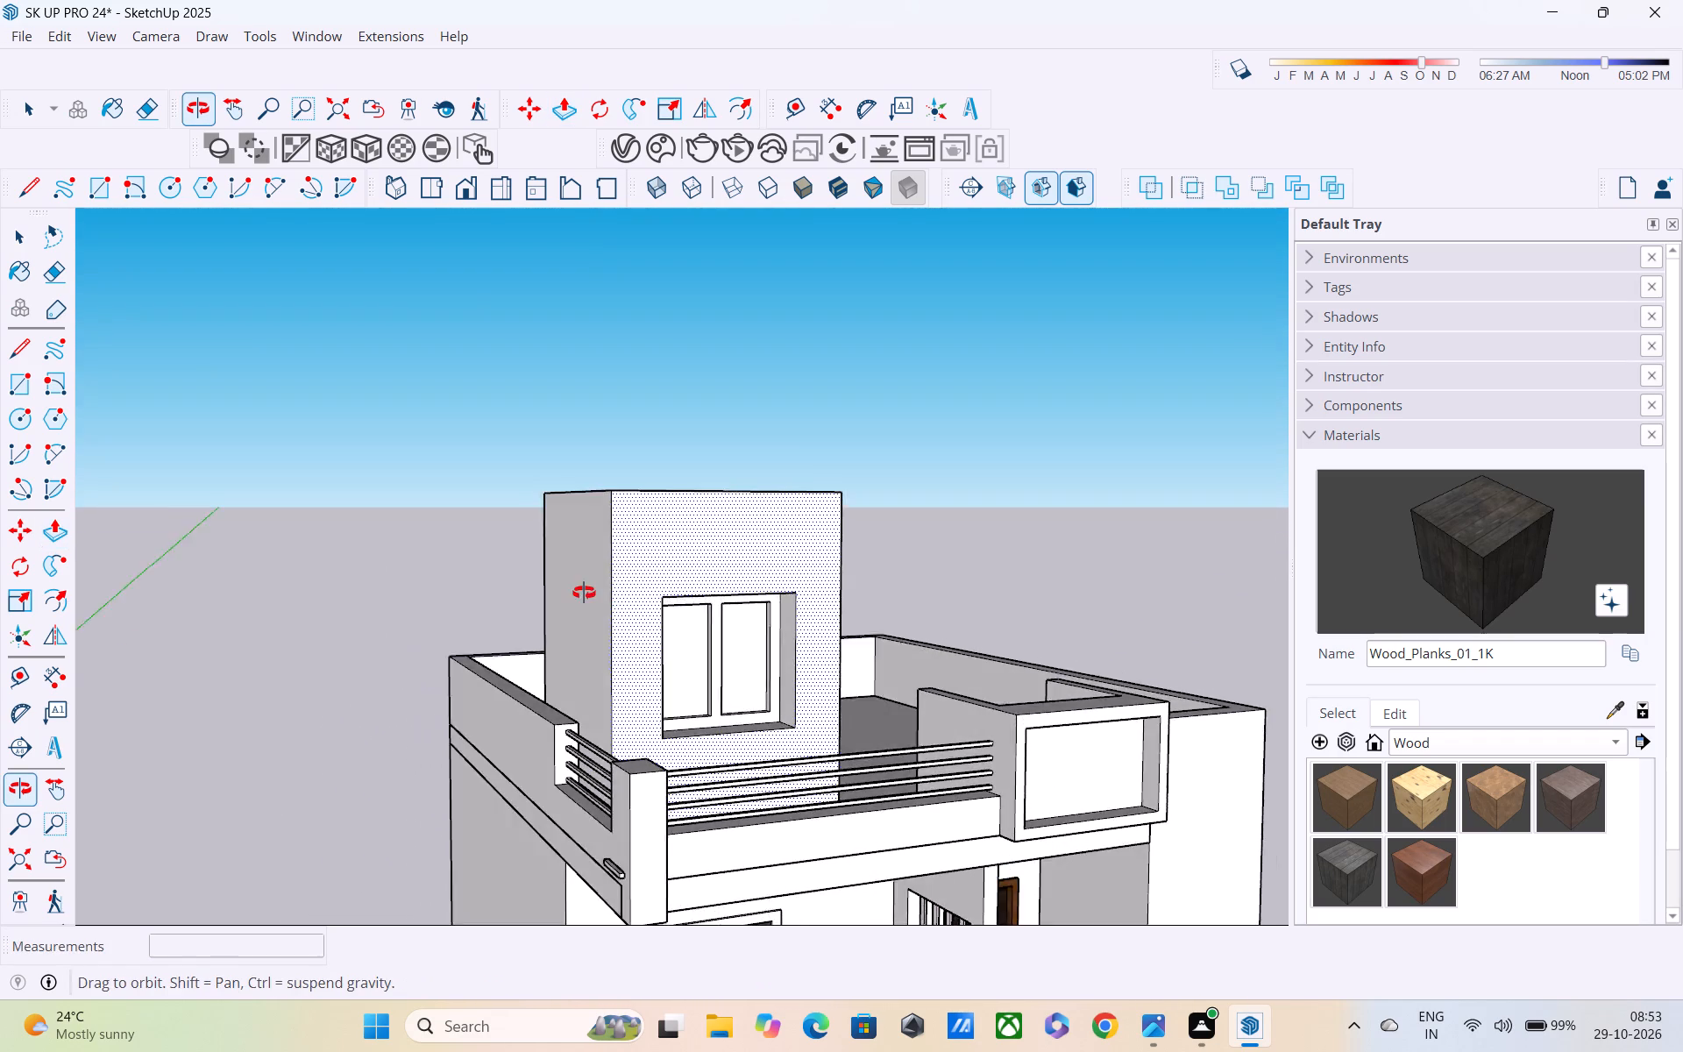
middle_drag(584, 593, 574, 587)
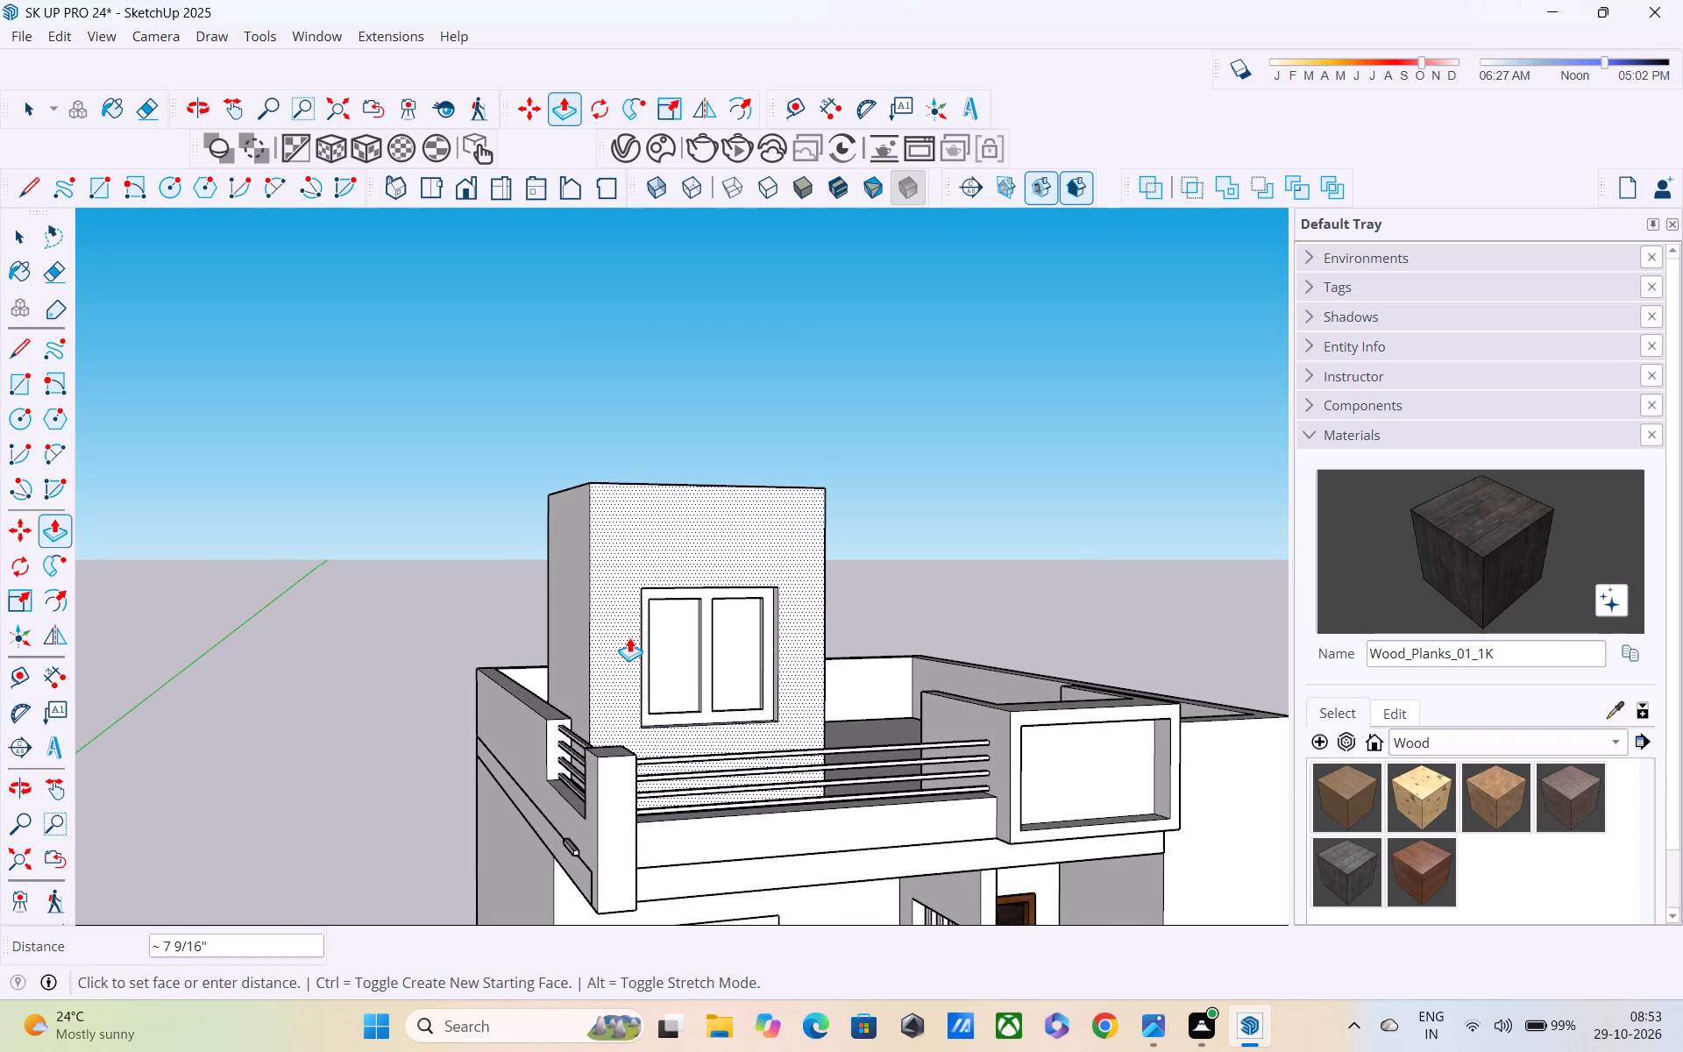
click(629, 637)
Examine the tower window and the roof level of the house from the front and the side.
middle_drag(677, 689, 555, 698)
scroll(544, 661, down, 2)
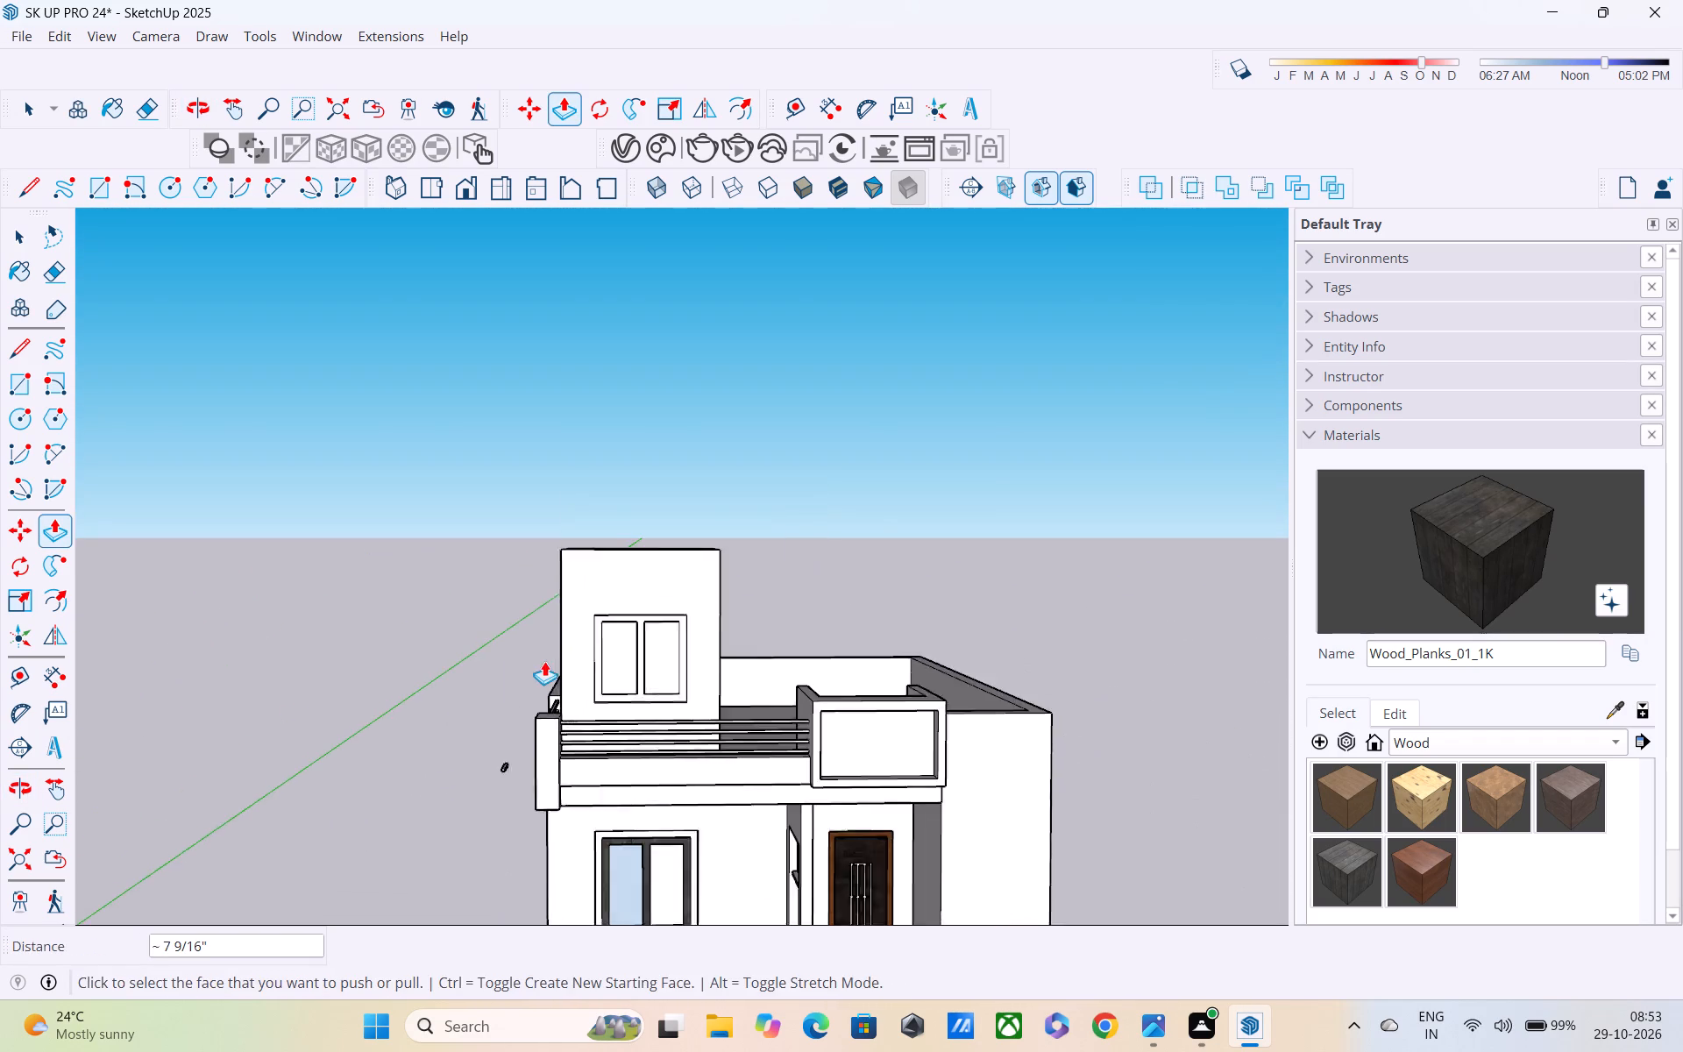
scroll(544, 661, down, 2)
middle_drag(563, 661, 106, 770)
scroll(365, 744, down, 2)
middle_drag(380, 748, 790, 583)
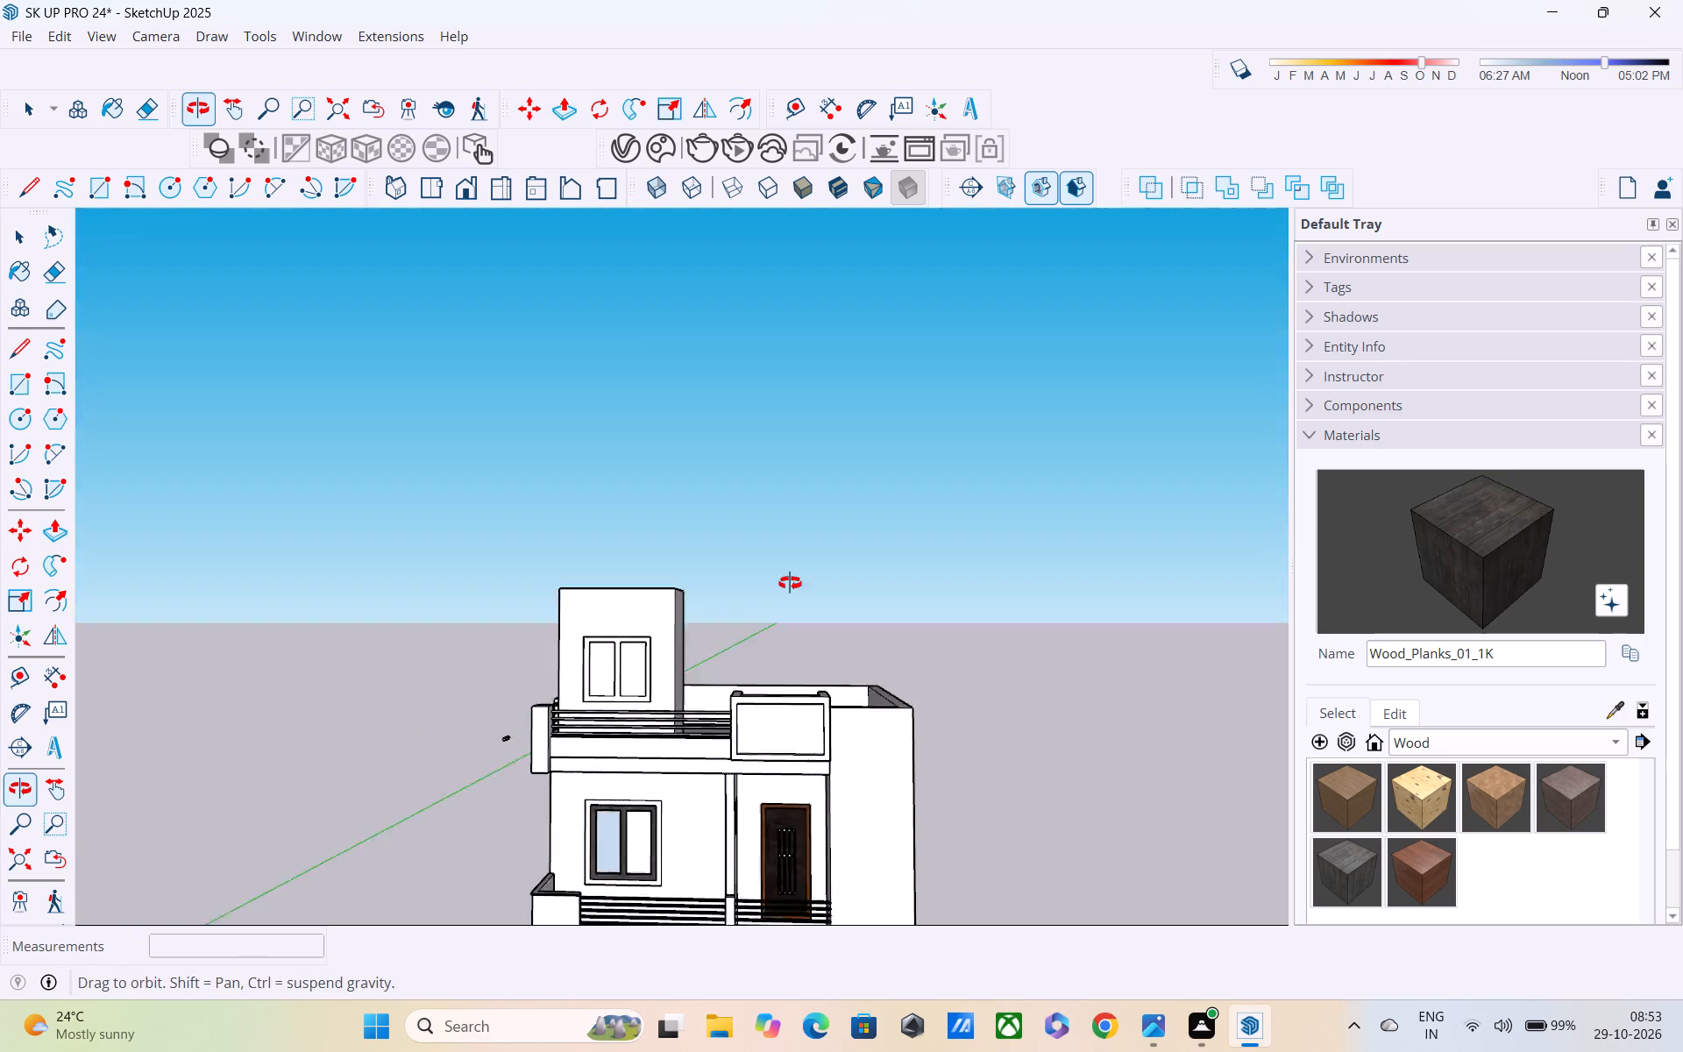
middle_drag(790, 583, 798, 501)
middle_drag(456, 664, 978, 814)
middle_drag(528, 682, 605, 807)
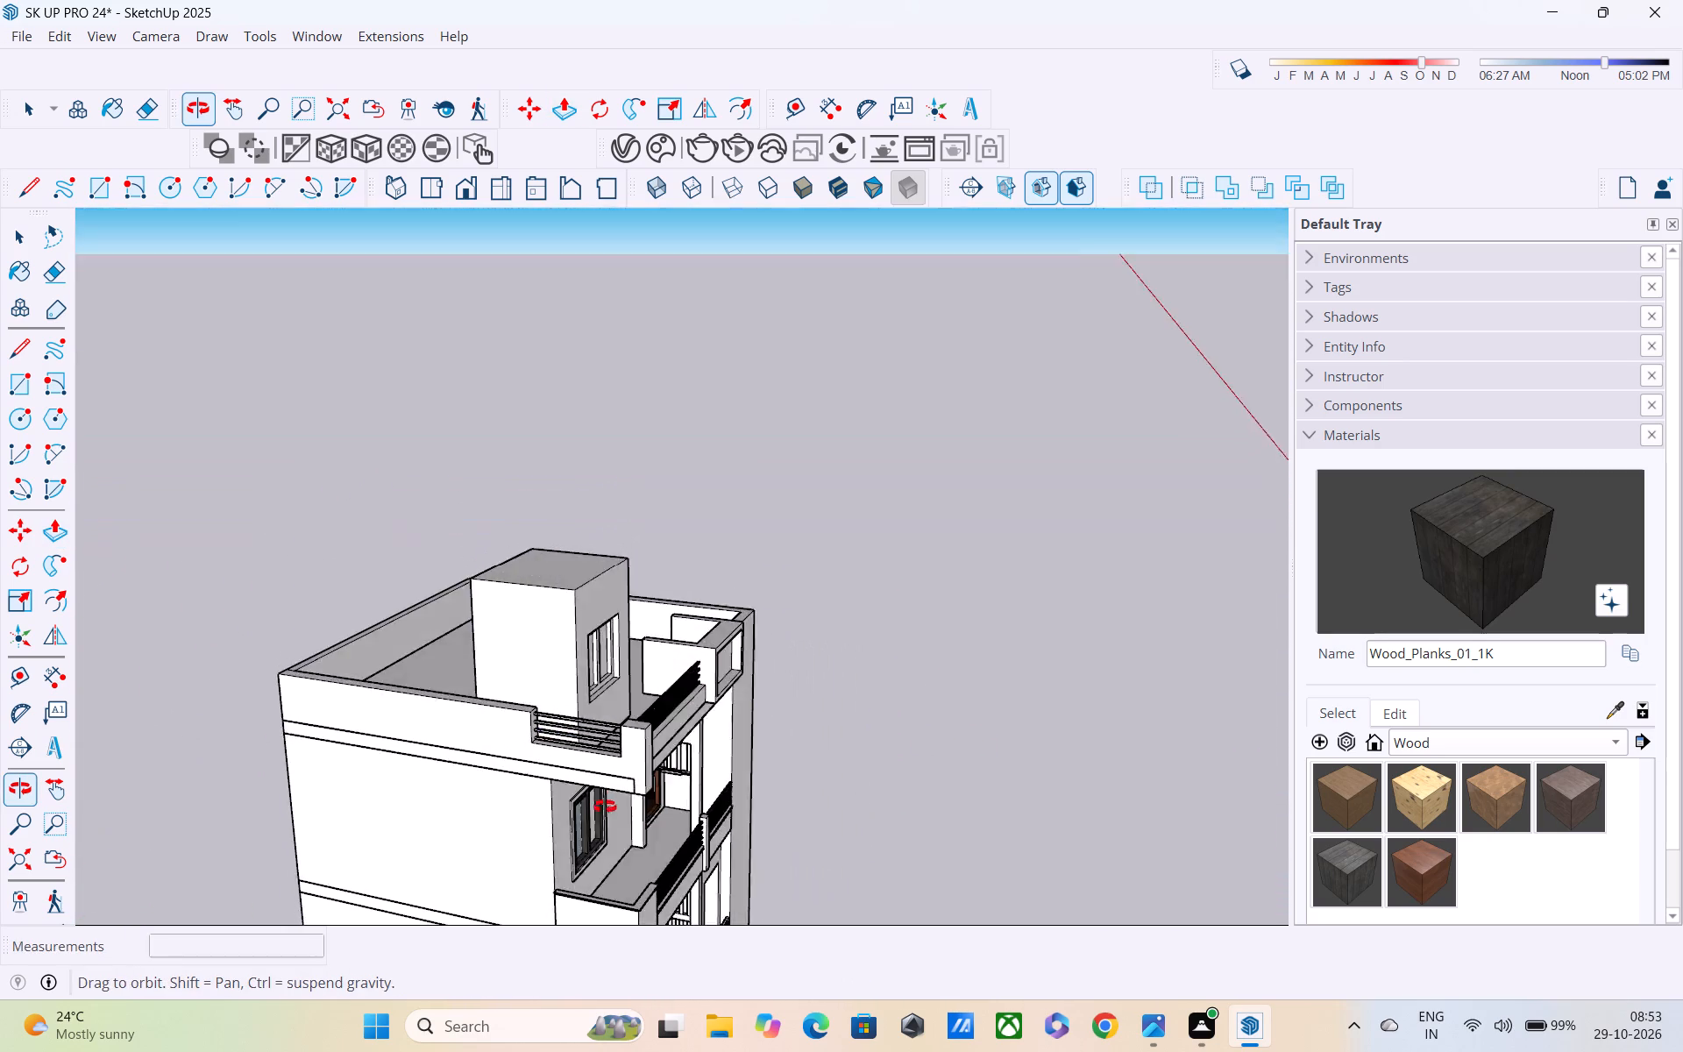
Place a horizontal guide 1' above the top edge of the tower window.
middle_drag(605, 807, 690, 746)
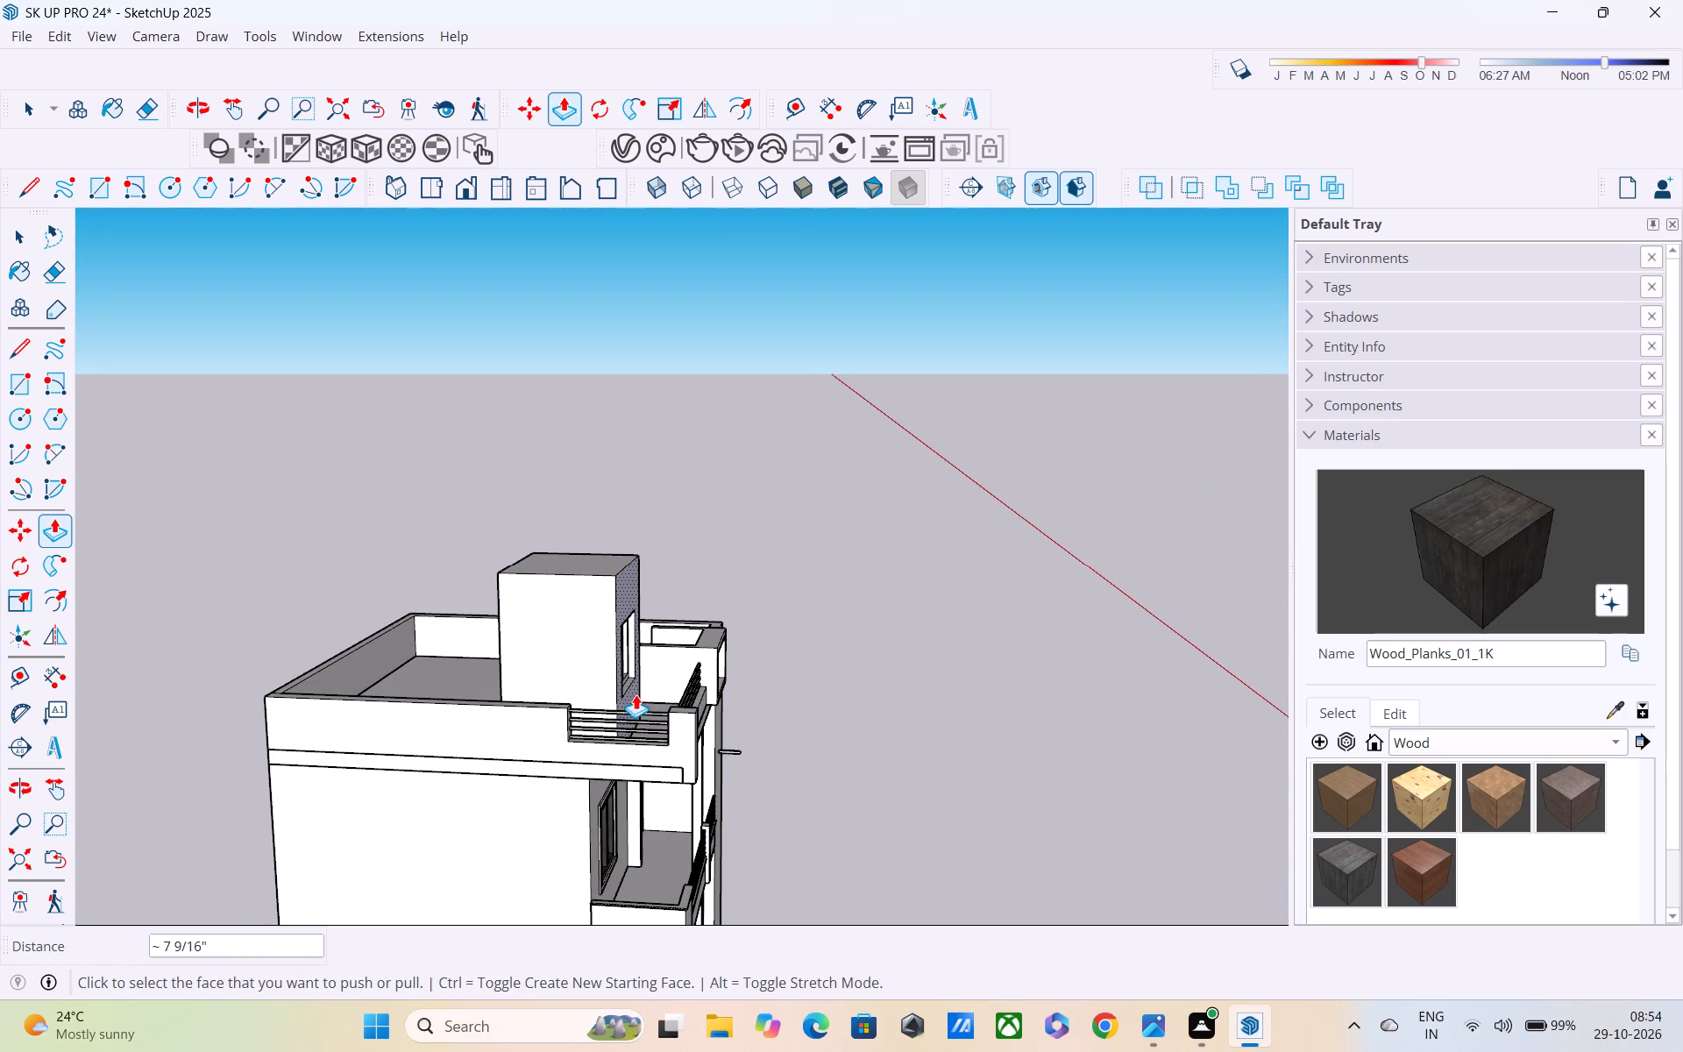
middle_drag(631, 625, 623, 619)
scroll(631, 625, up, 2)
middle_drag(608, 603, 520, 559)
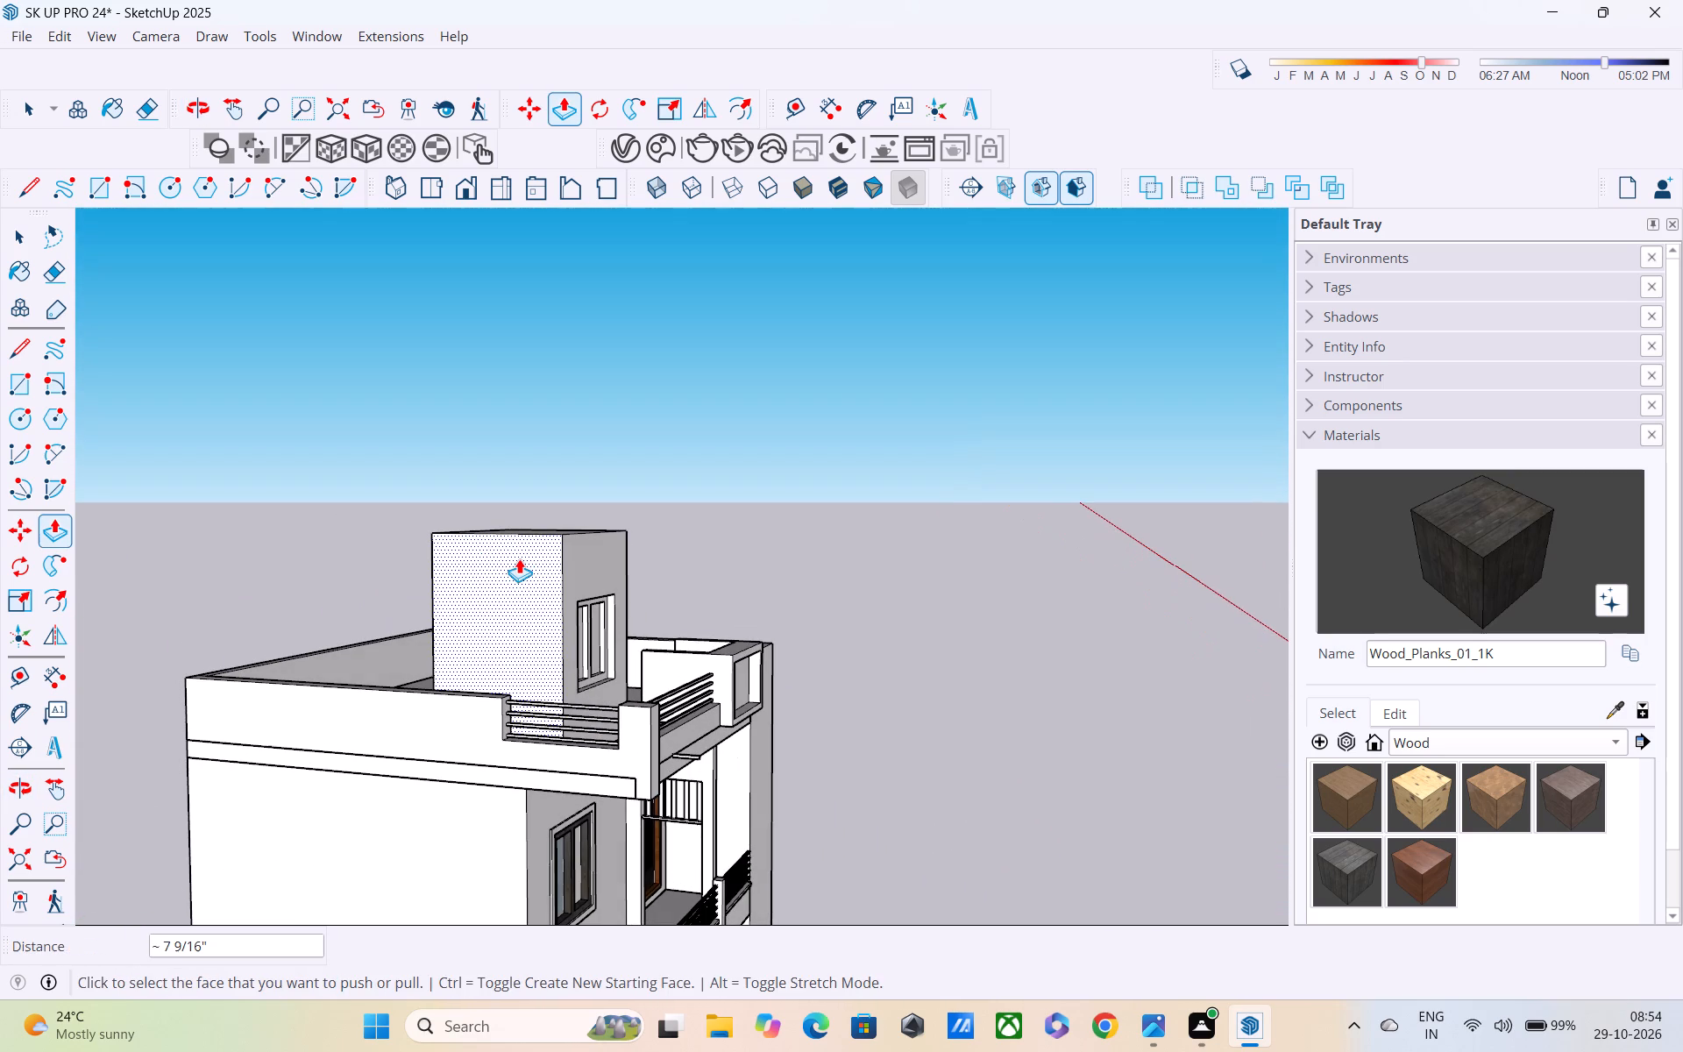
middle_drag(516, 558, 505, 584)
scroll(598, 584, up, 2)
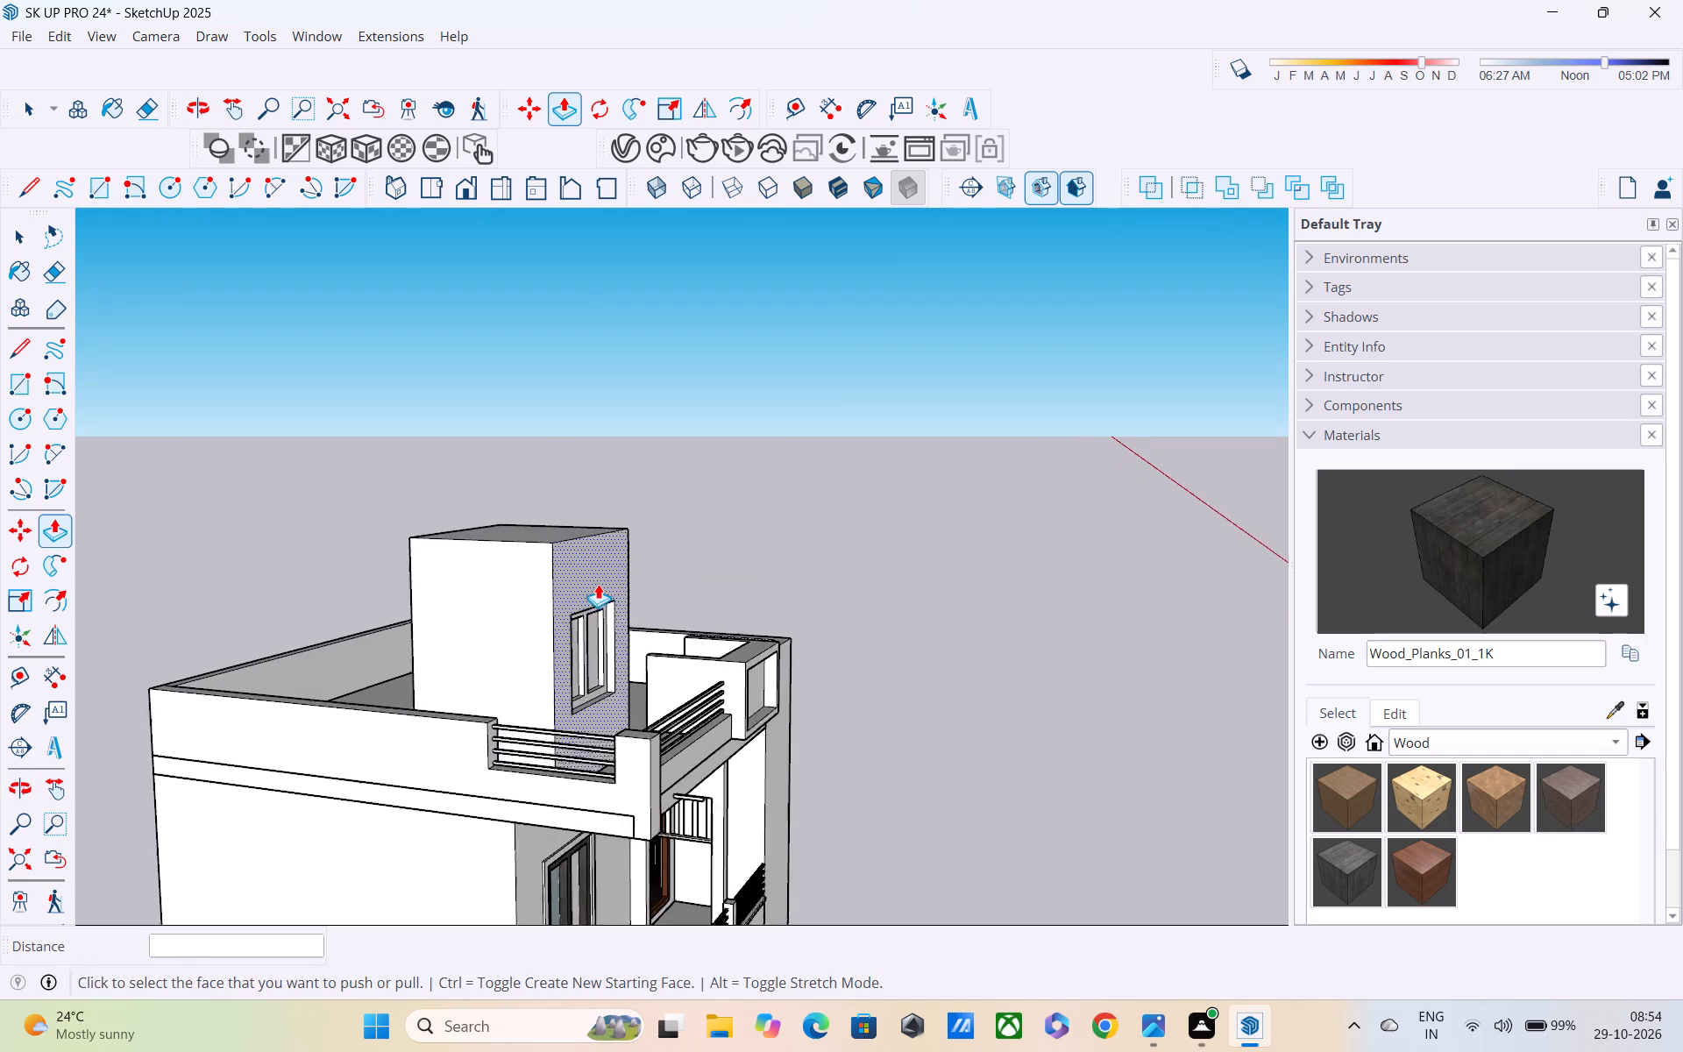
scroll(598, 584, up, 5)
middle_drag(579, 574, 526, 535)
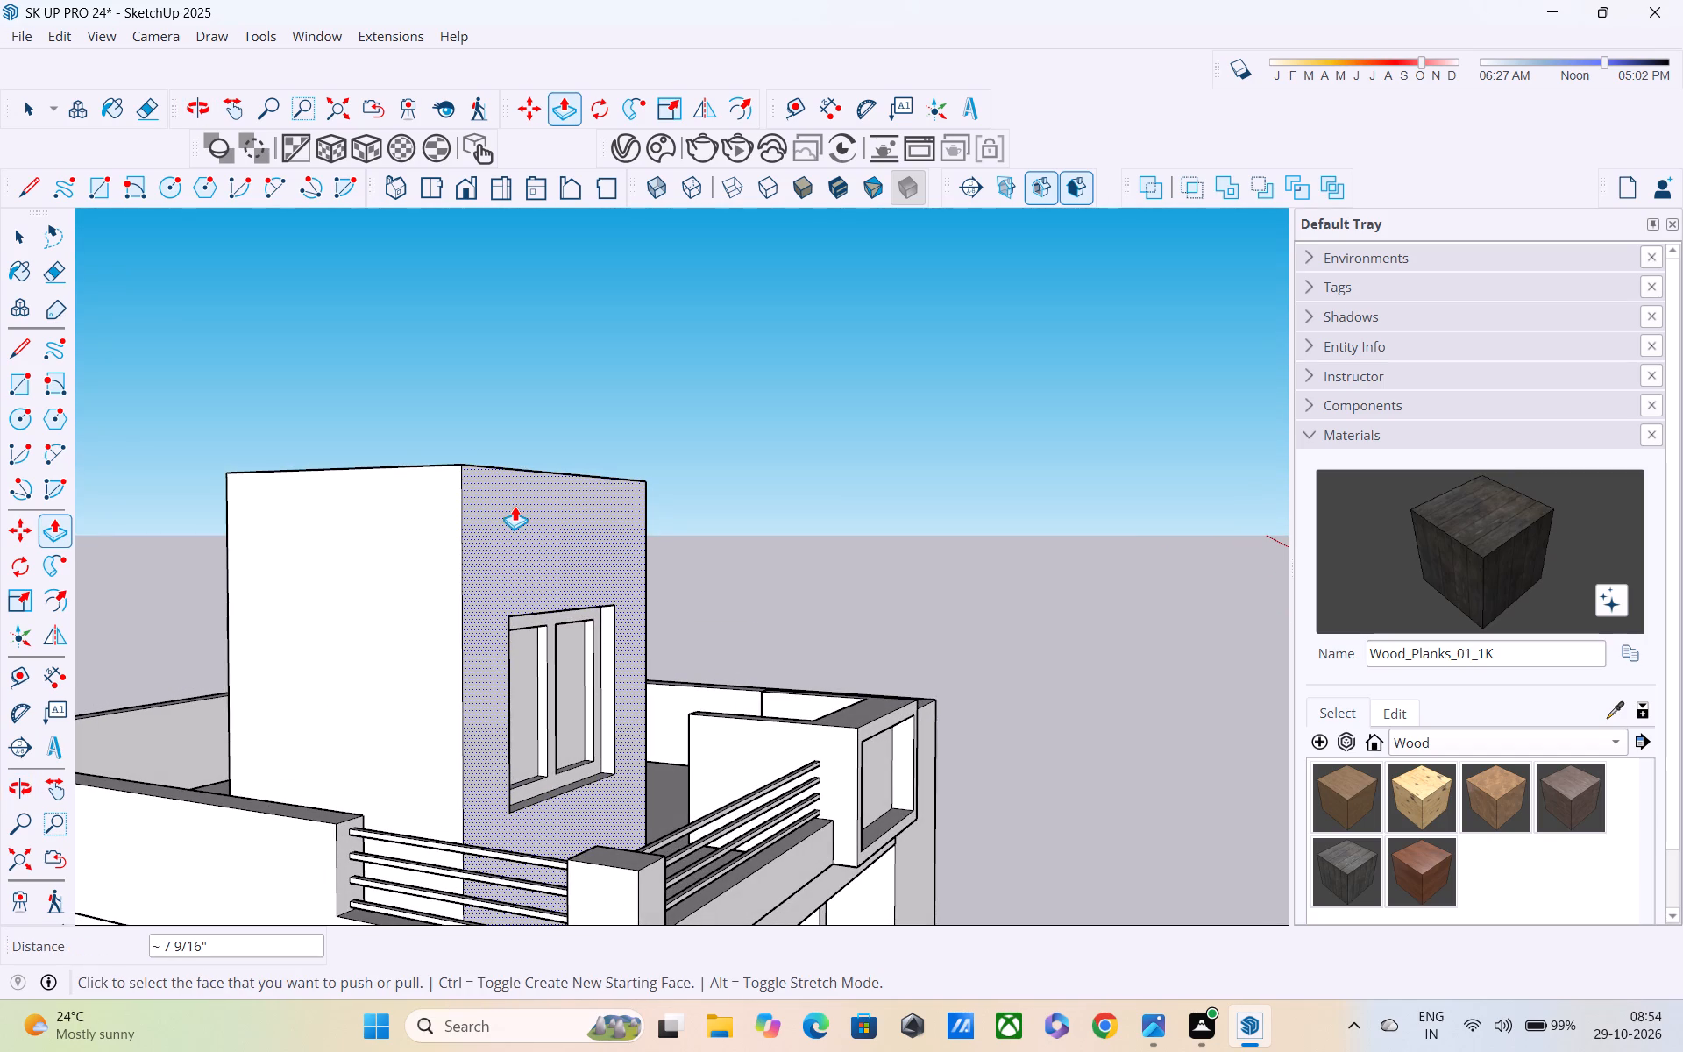
key(t)
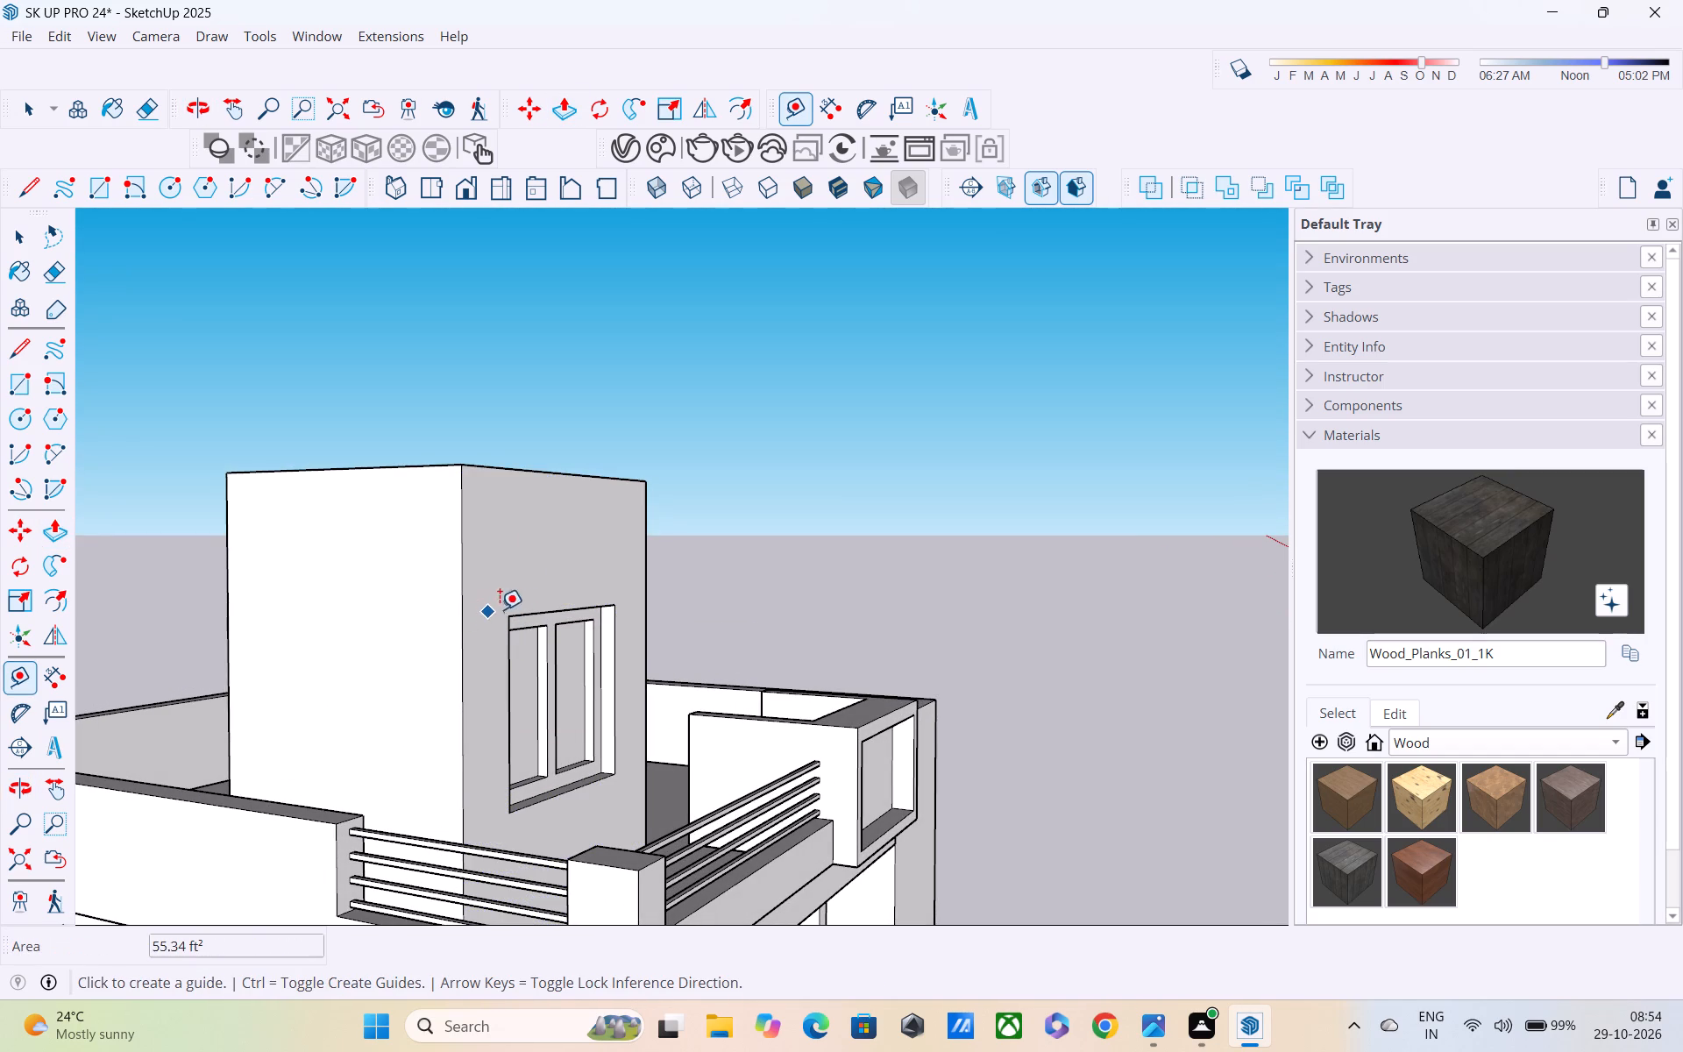
click(523, 613)
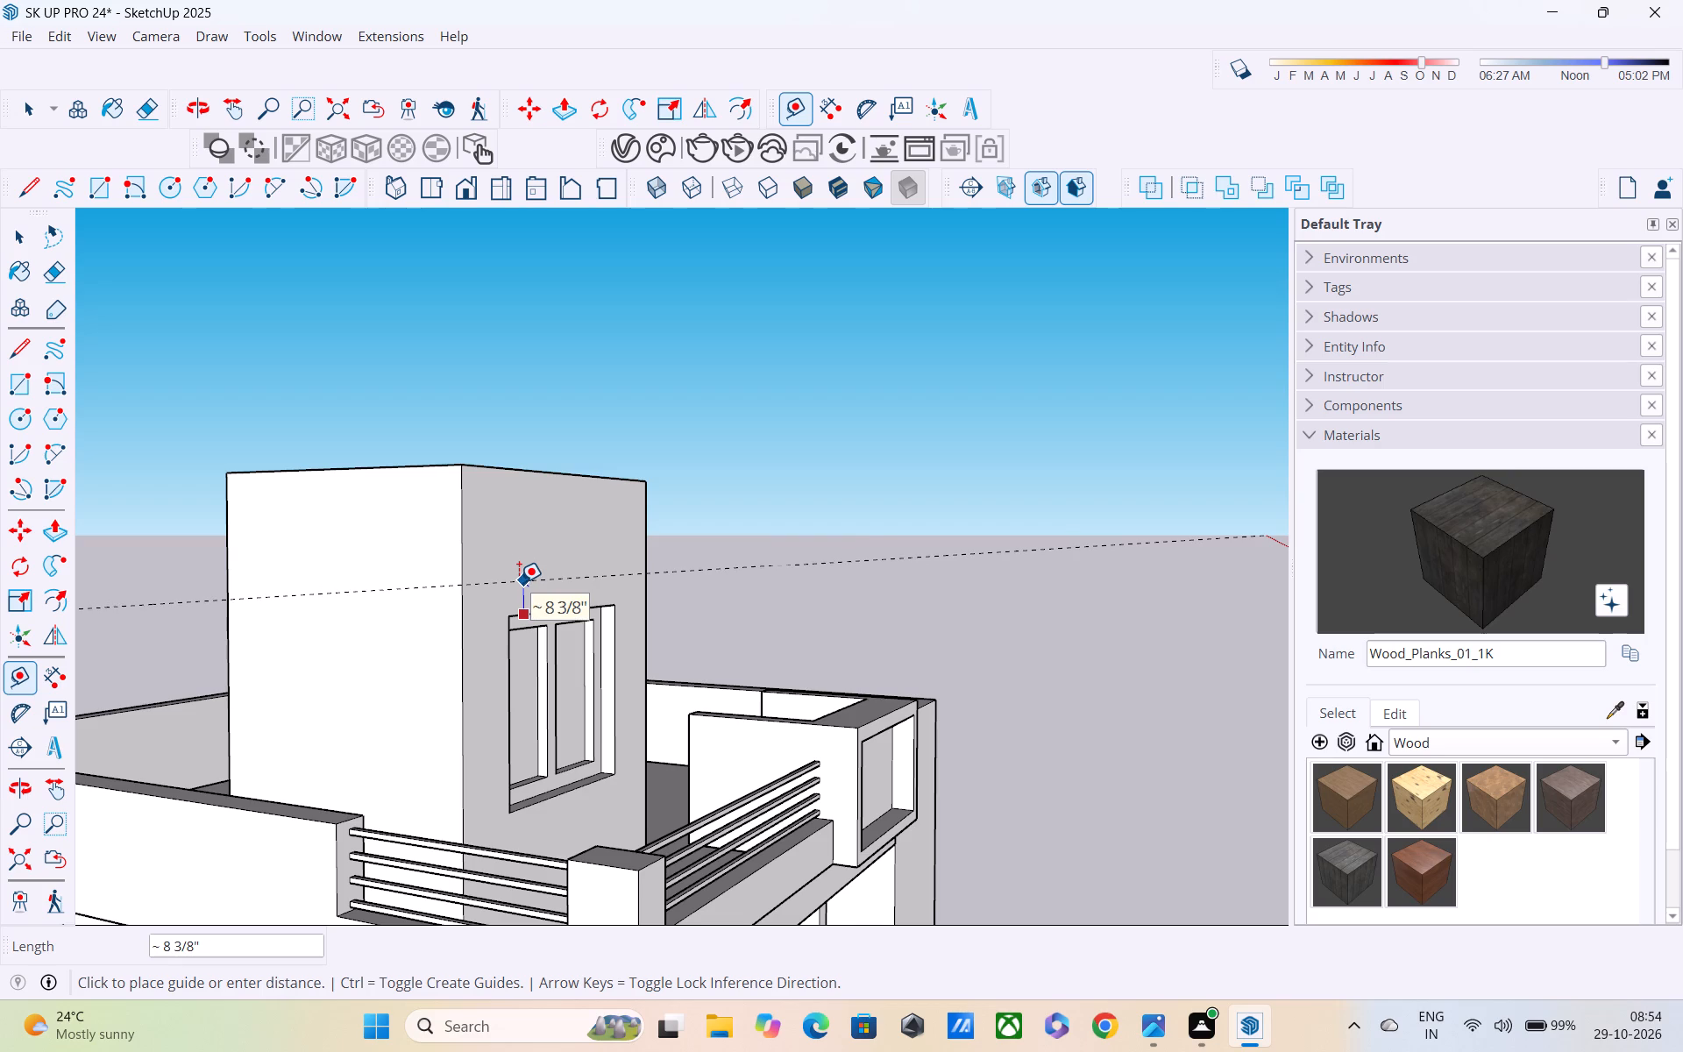
text(1')
key(Return)
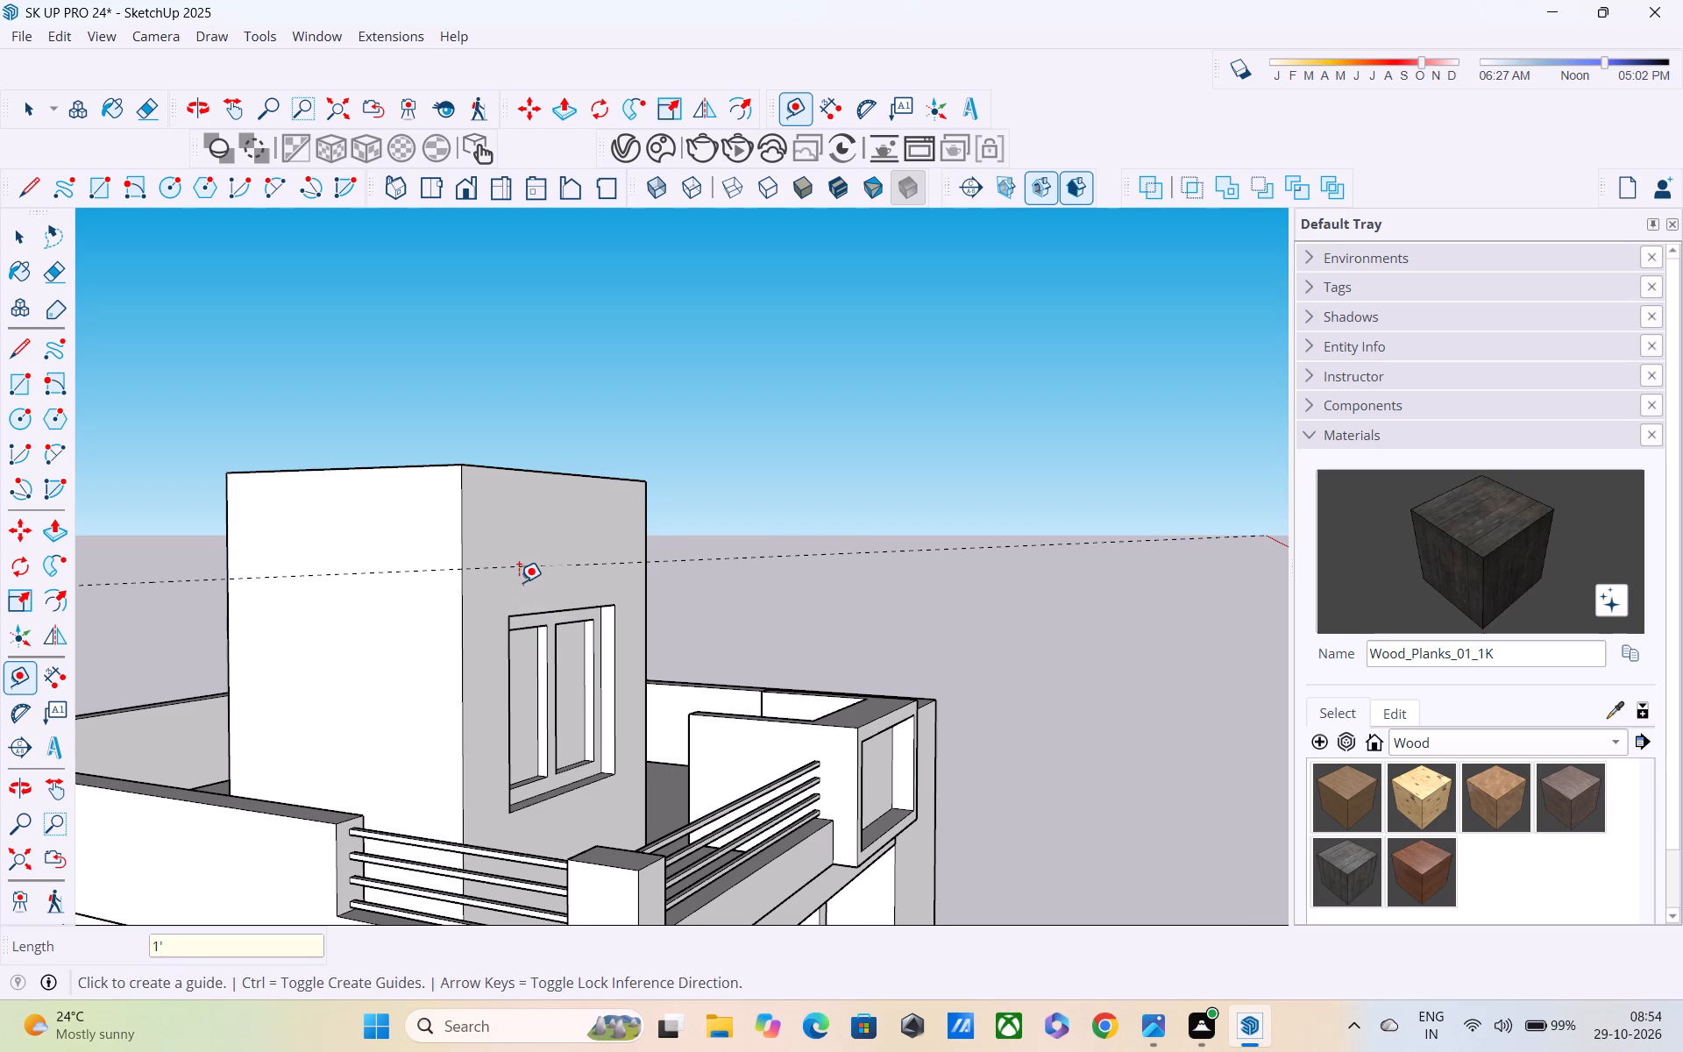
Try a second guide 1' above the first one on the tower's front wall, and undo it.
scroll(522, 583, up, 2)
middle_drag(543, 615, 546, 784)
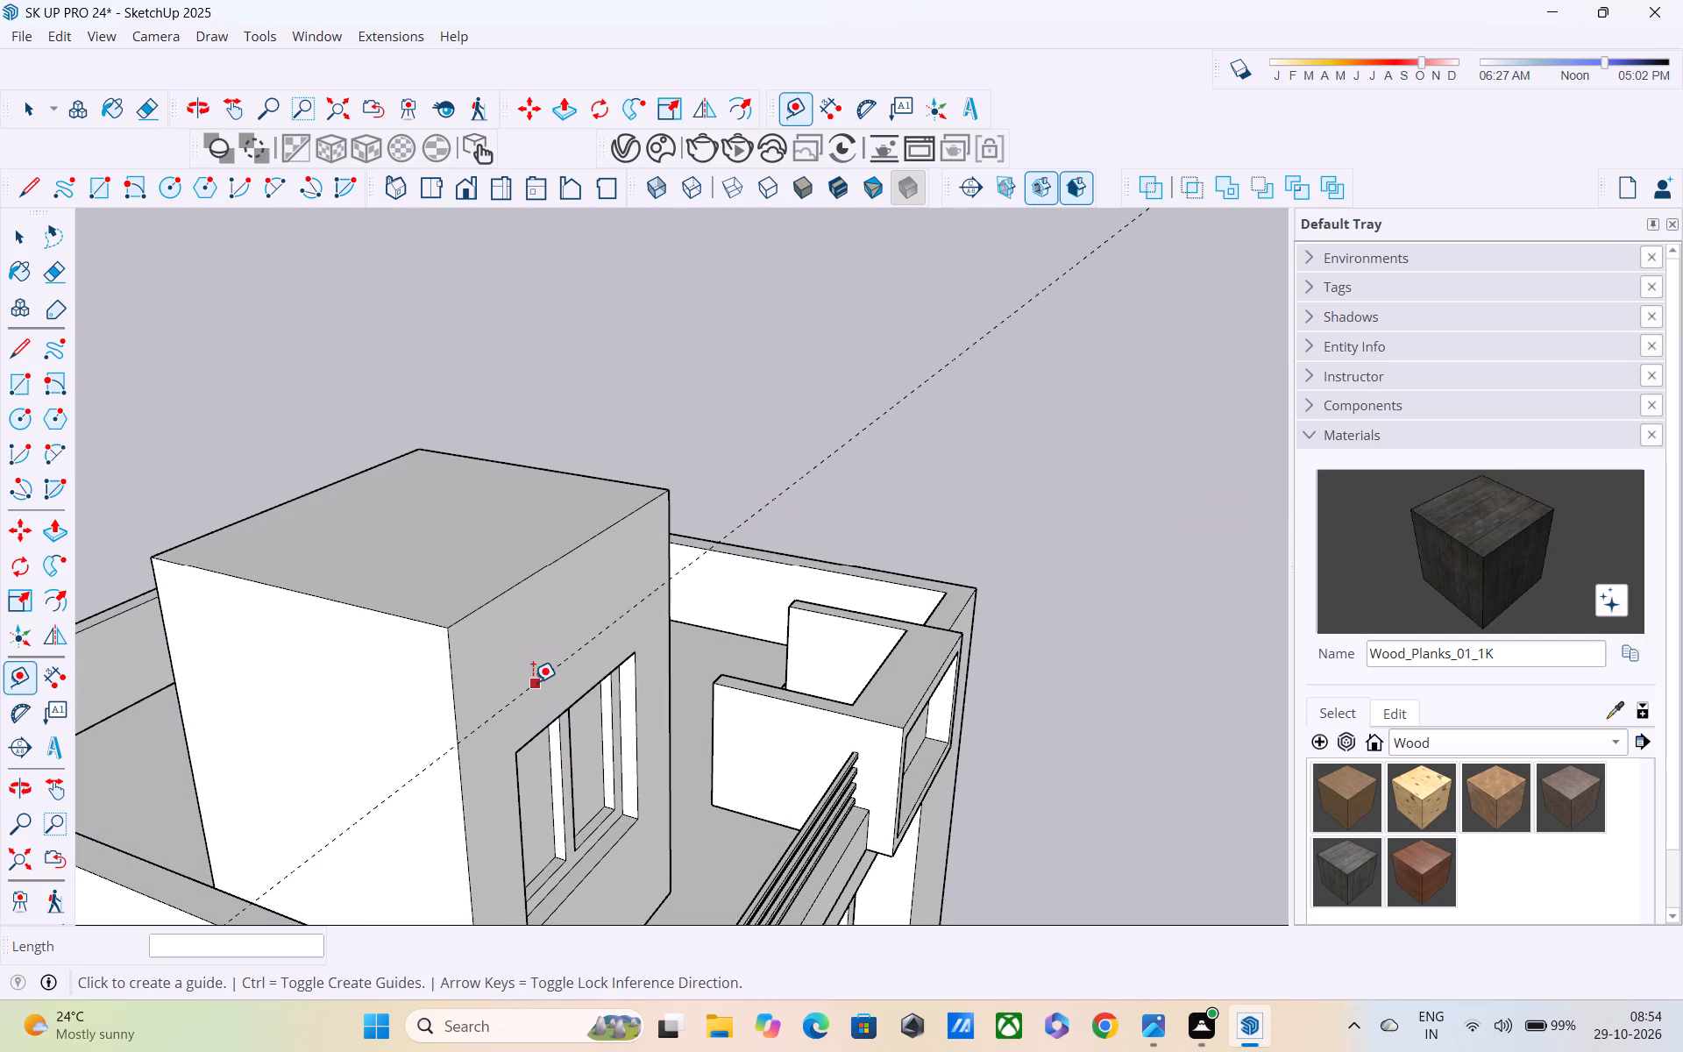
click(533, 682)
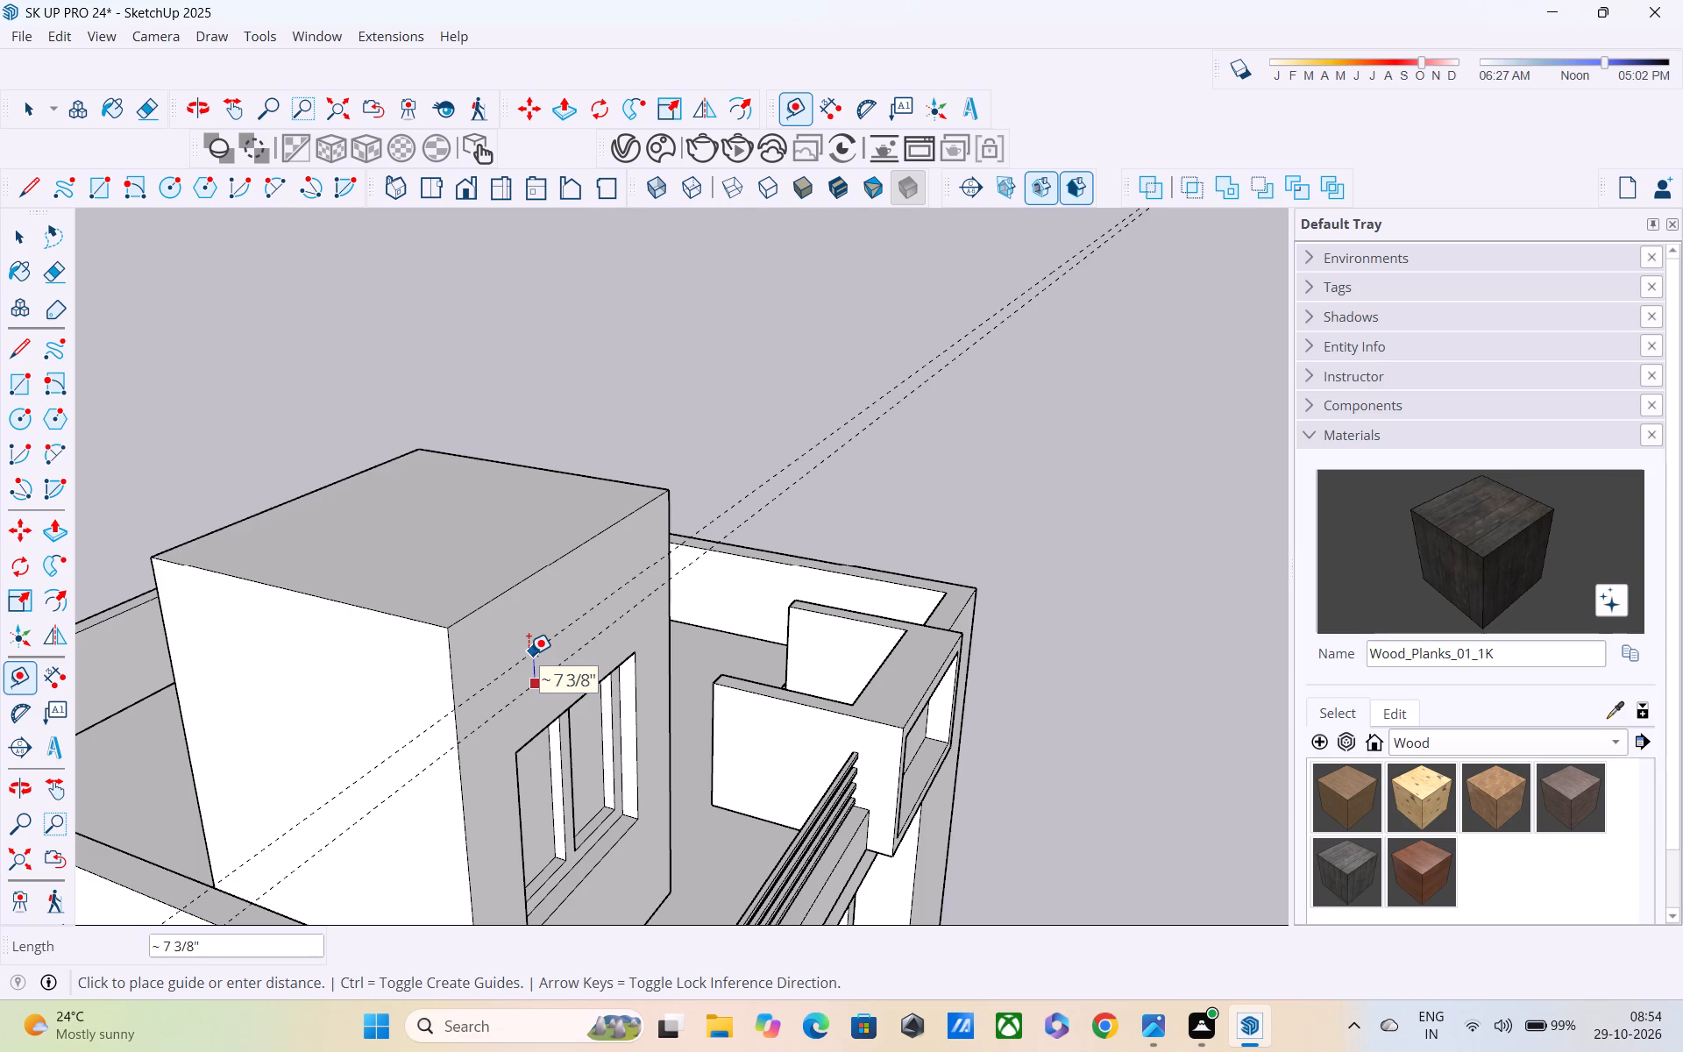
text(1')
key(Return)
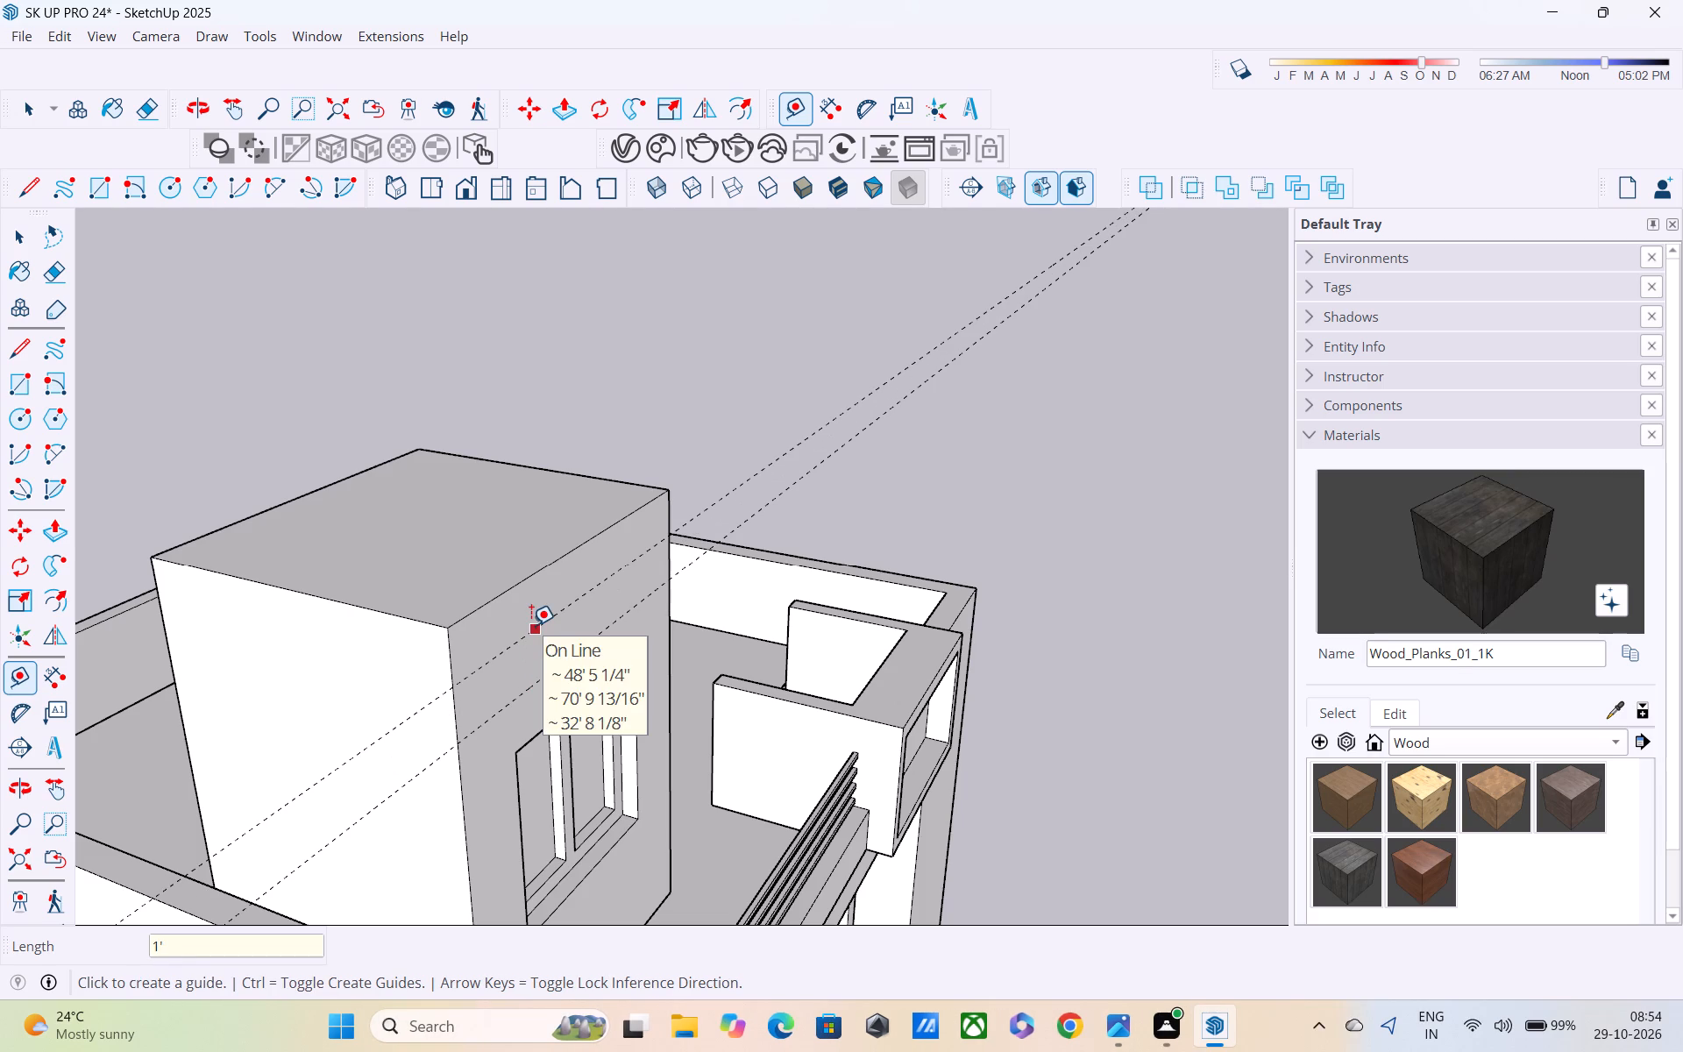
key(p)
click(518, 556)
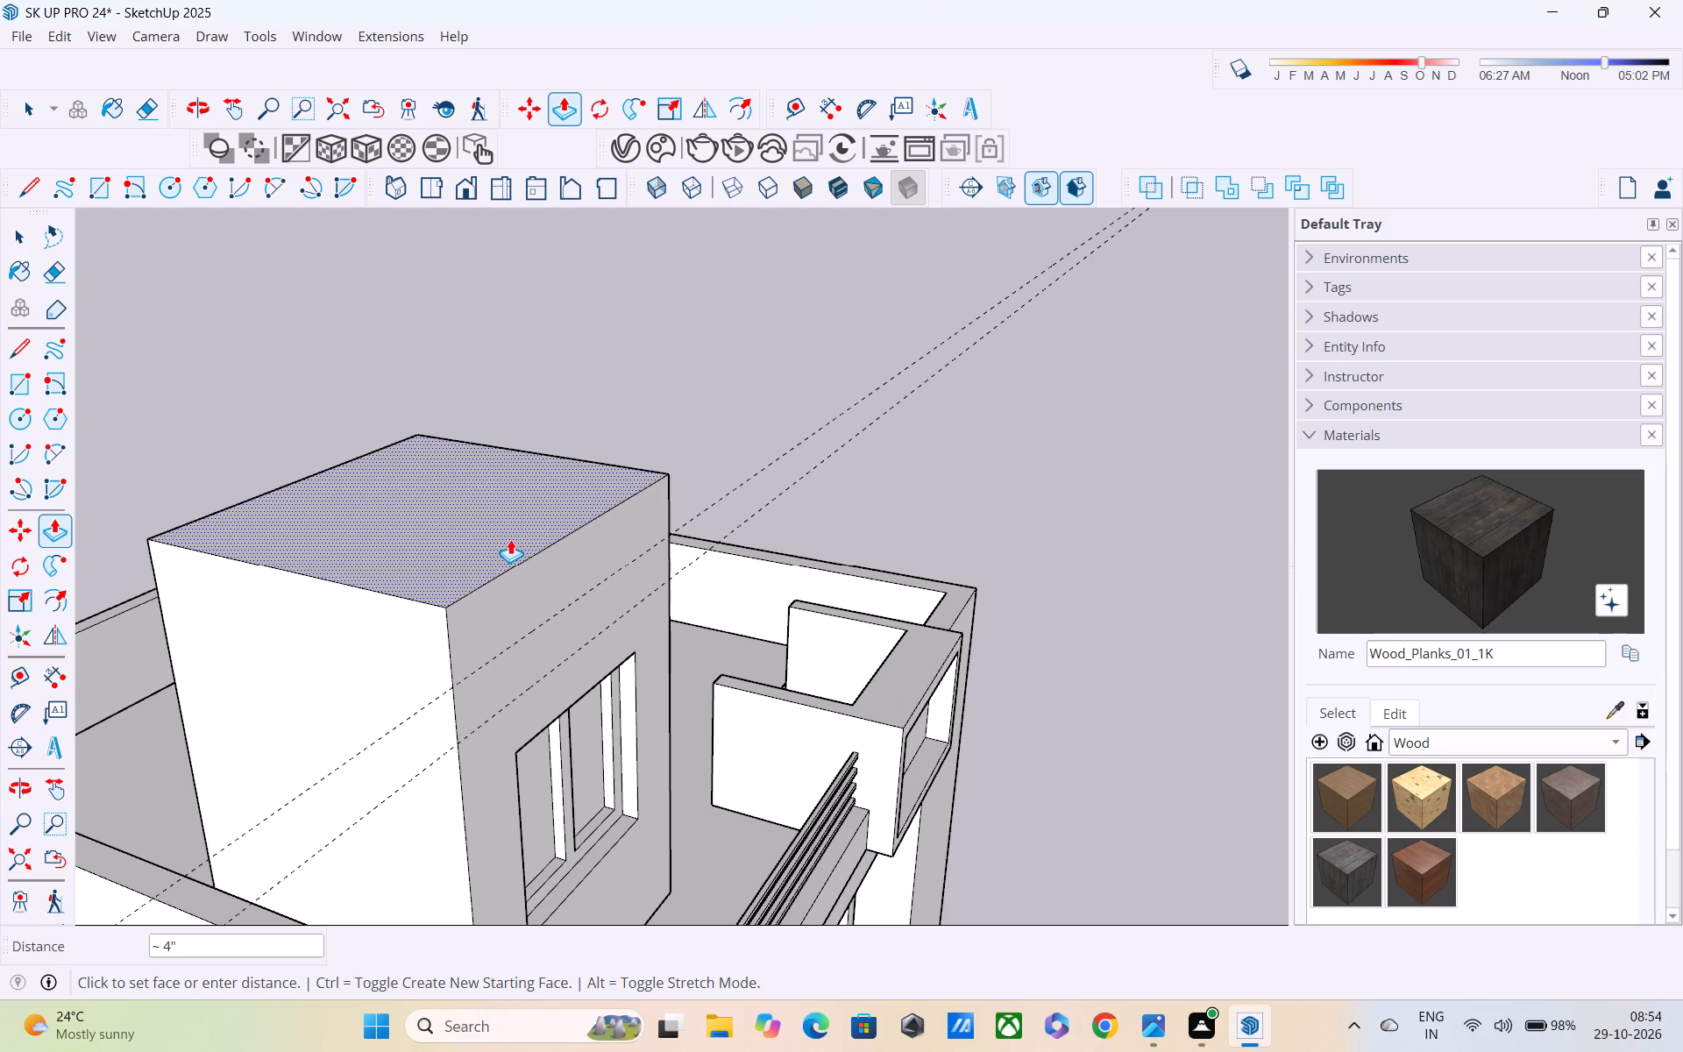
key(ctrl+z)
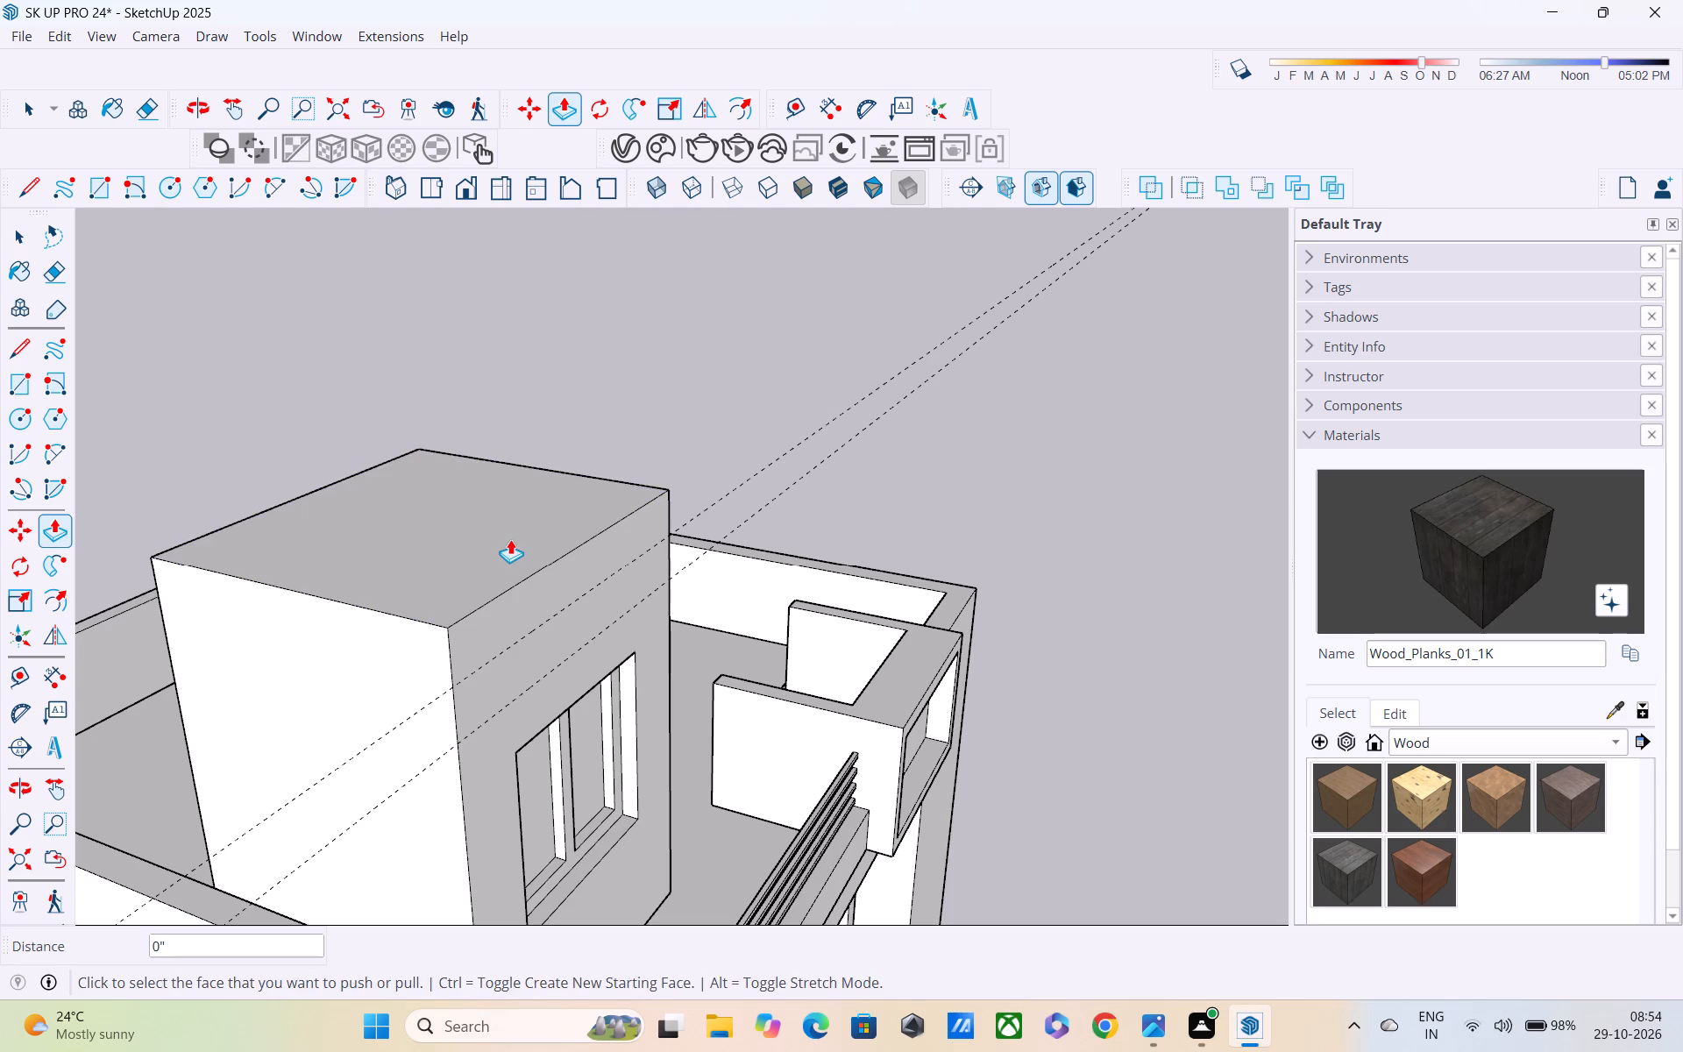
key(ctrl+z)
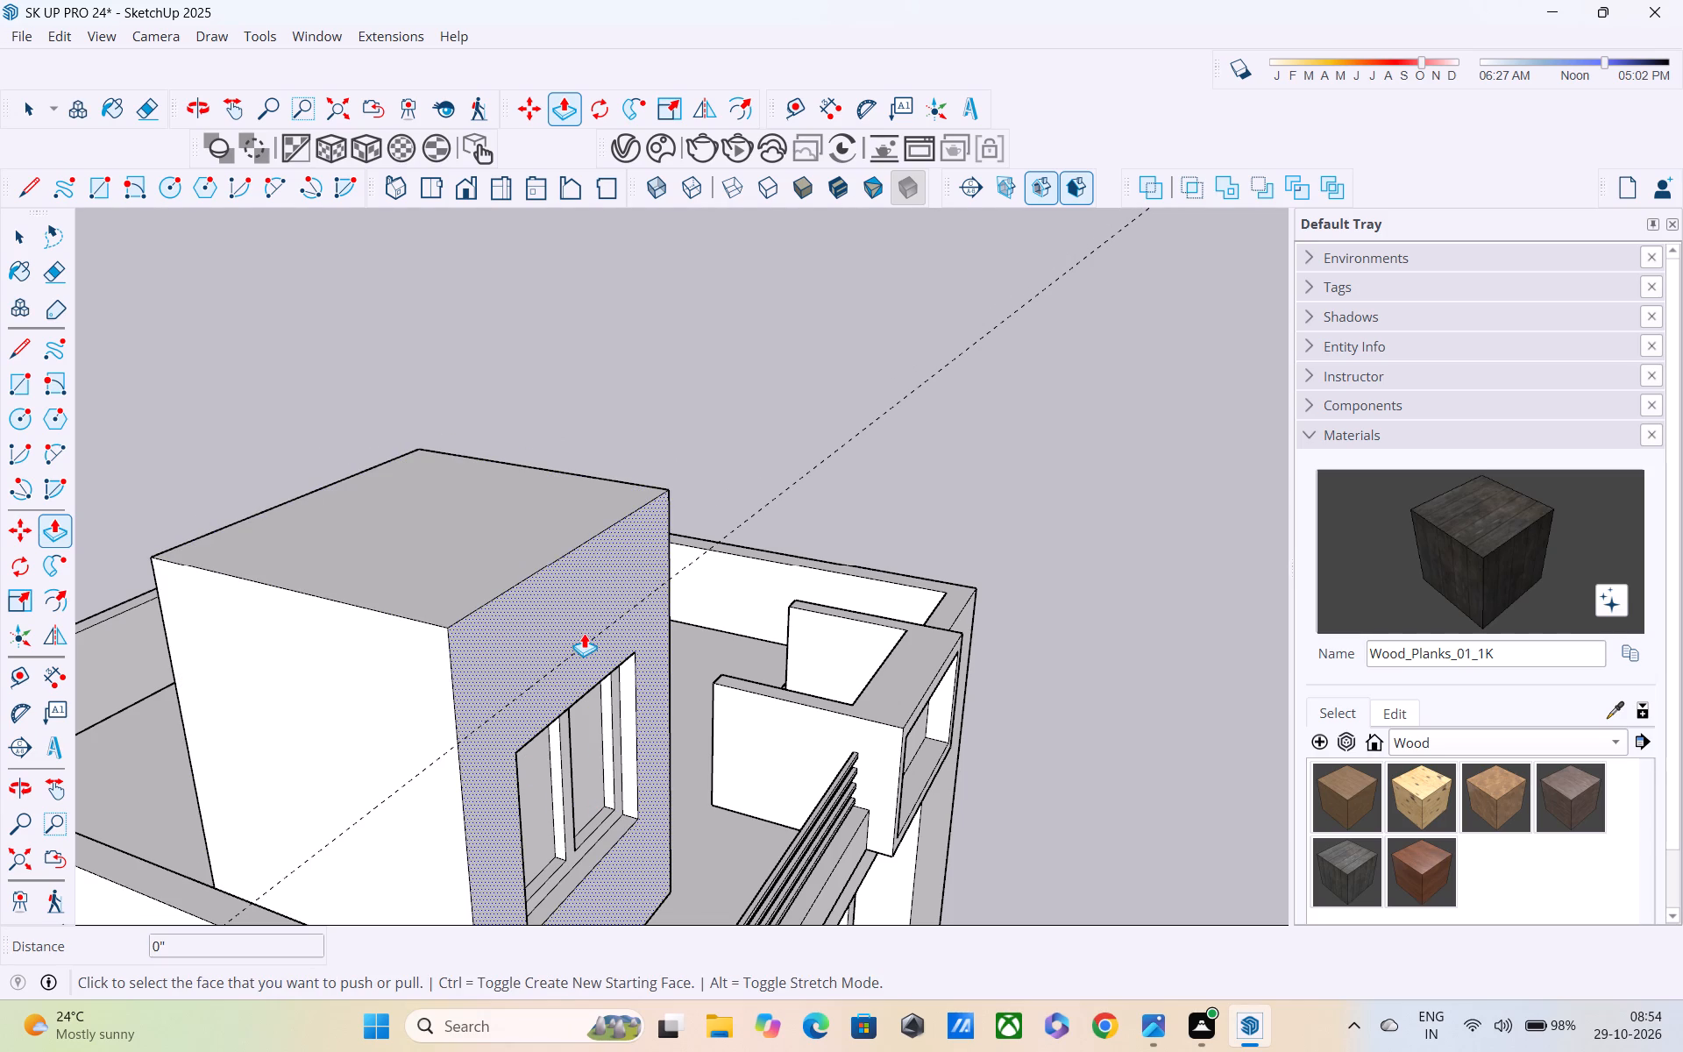
Place a second horizontal guide 10" above the guide over the tower window.
key(space)
key(t)
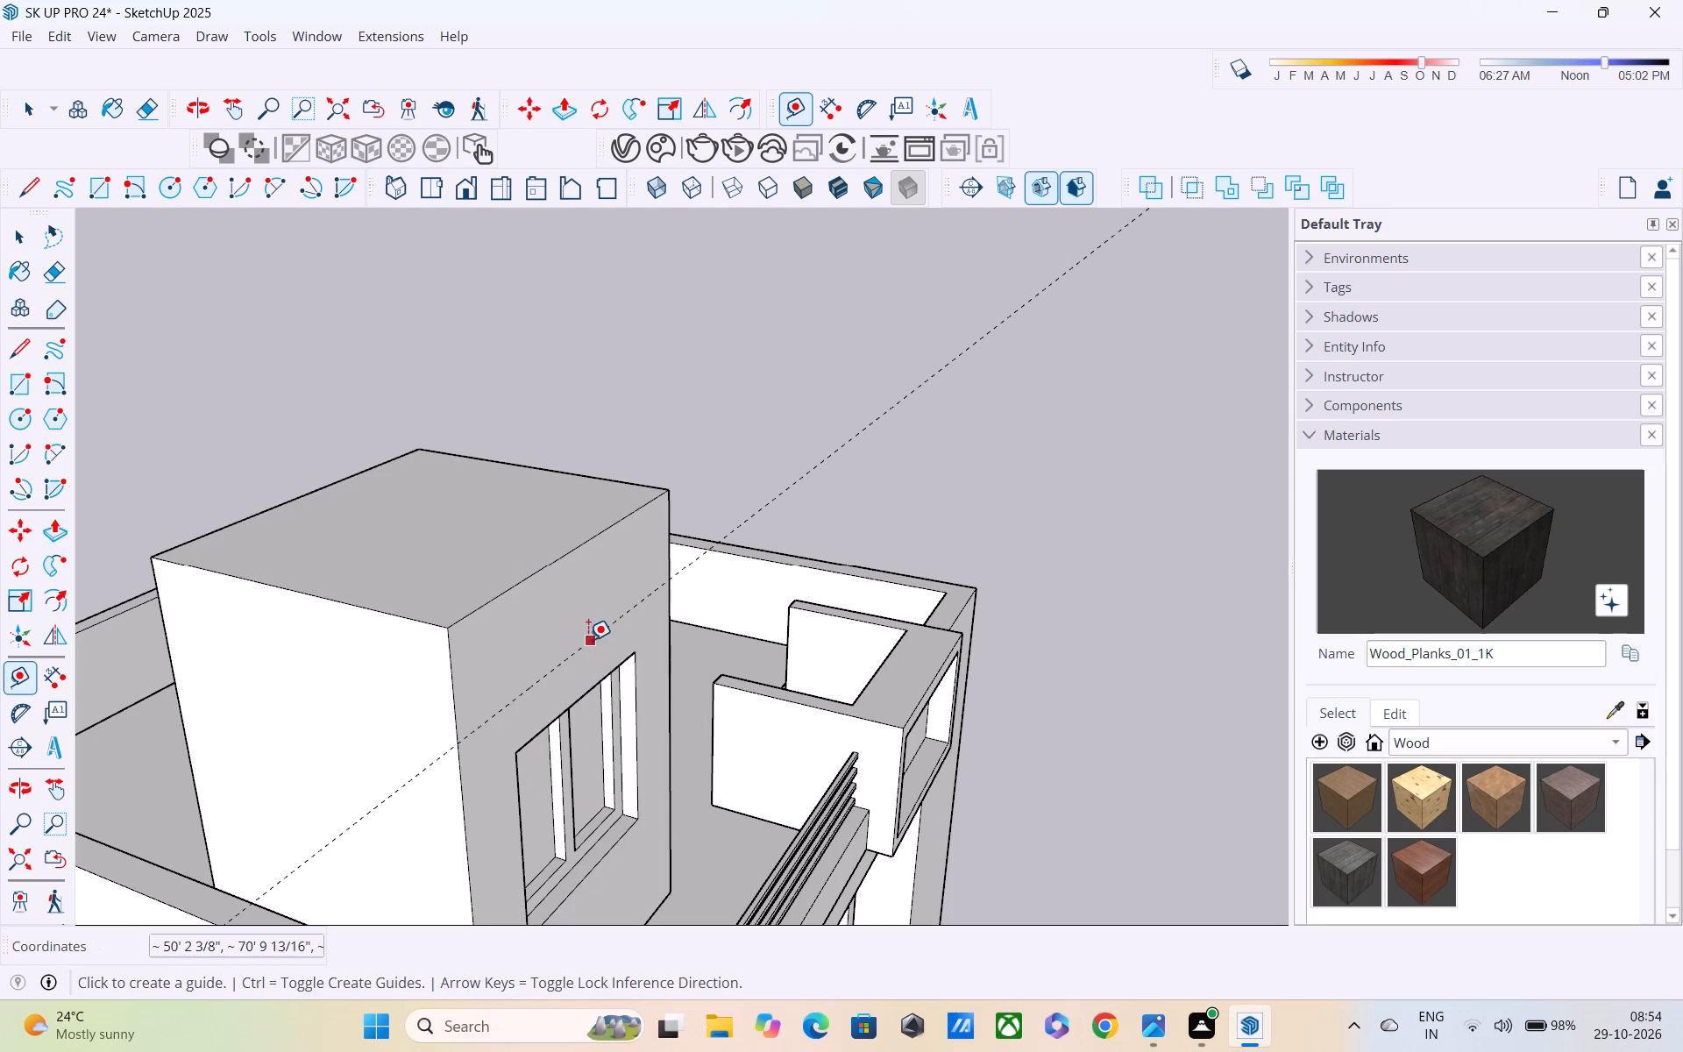
click(587, 638)
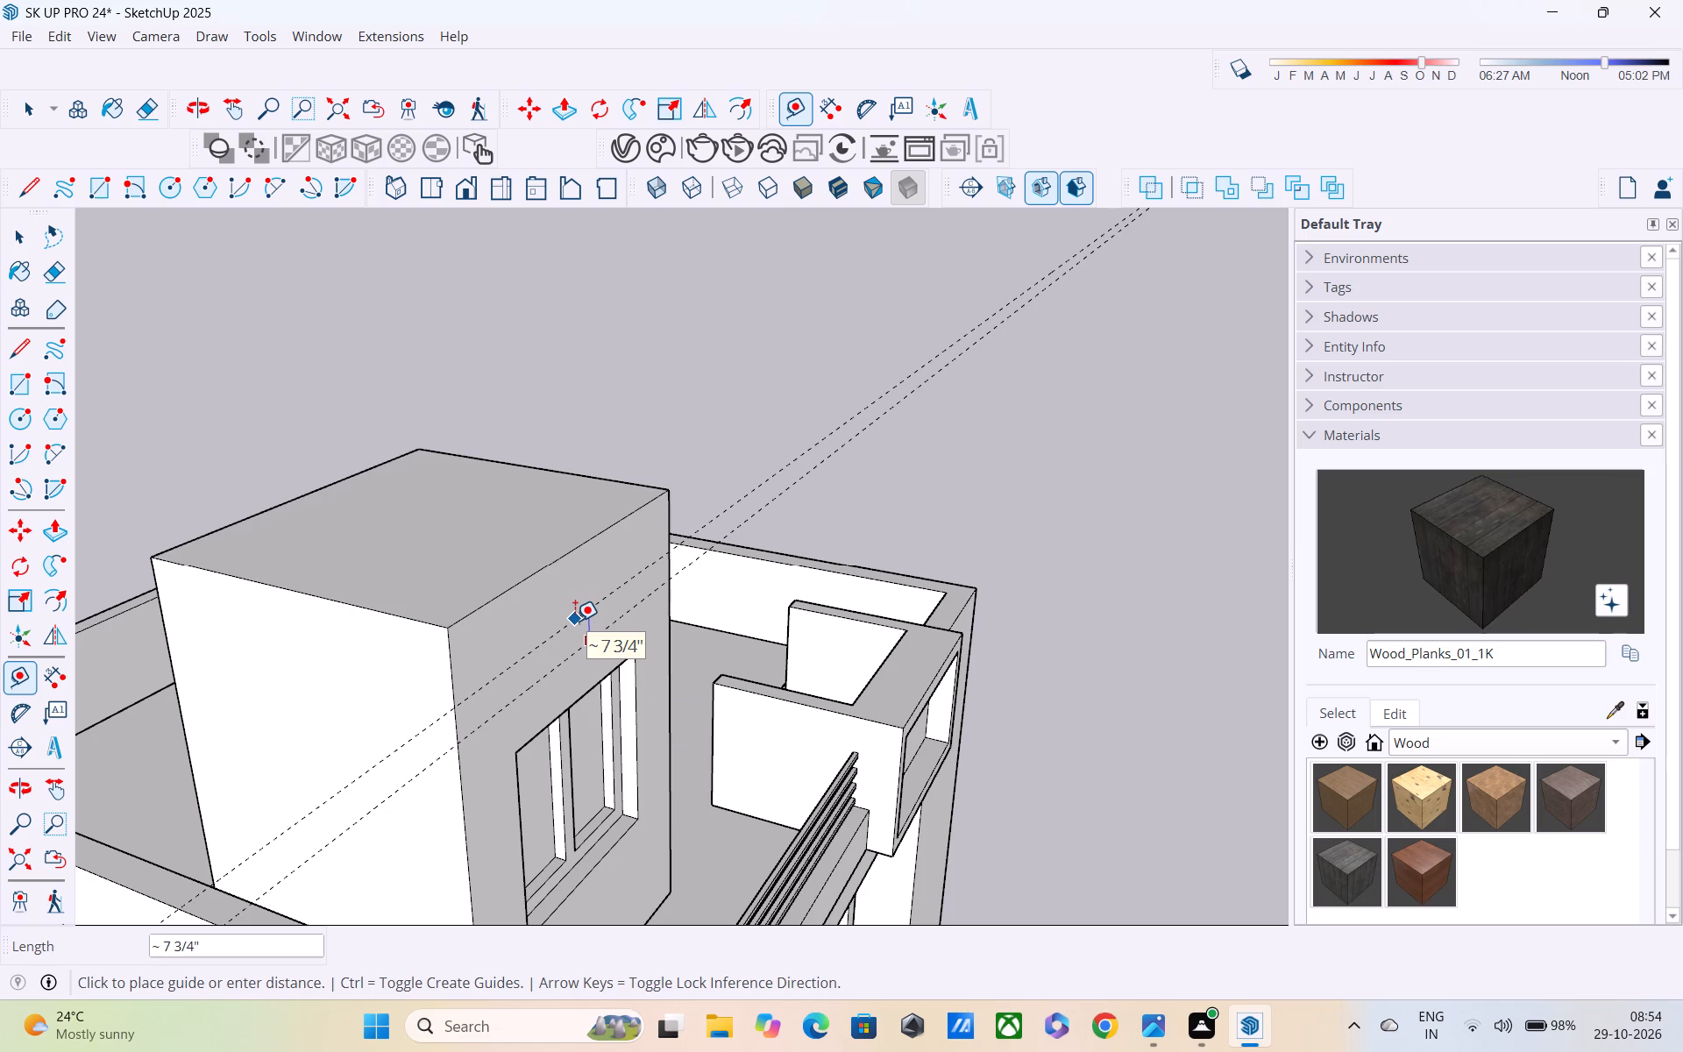
text(10")
key(Return)
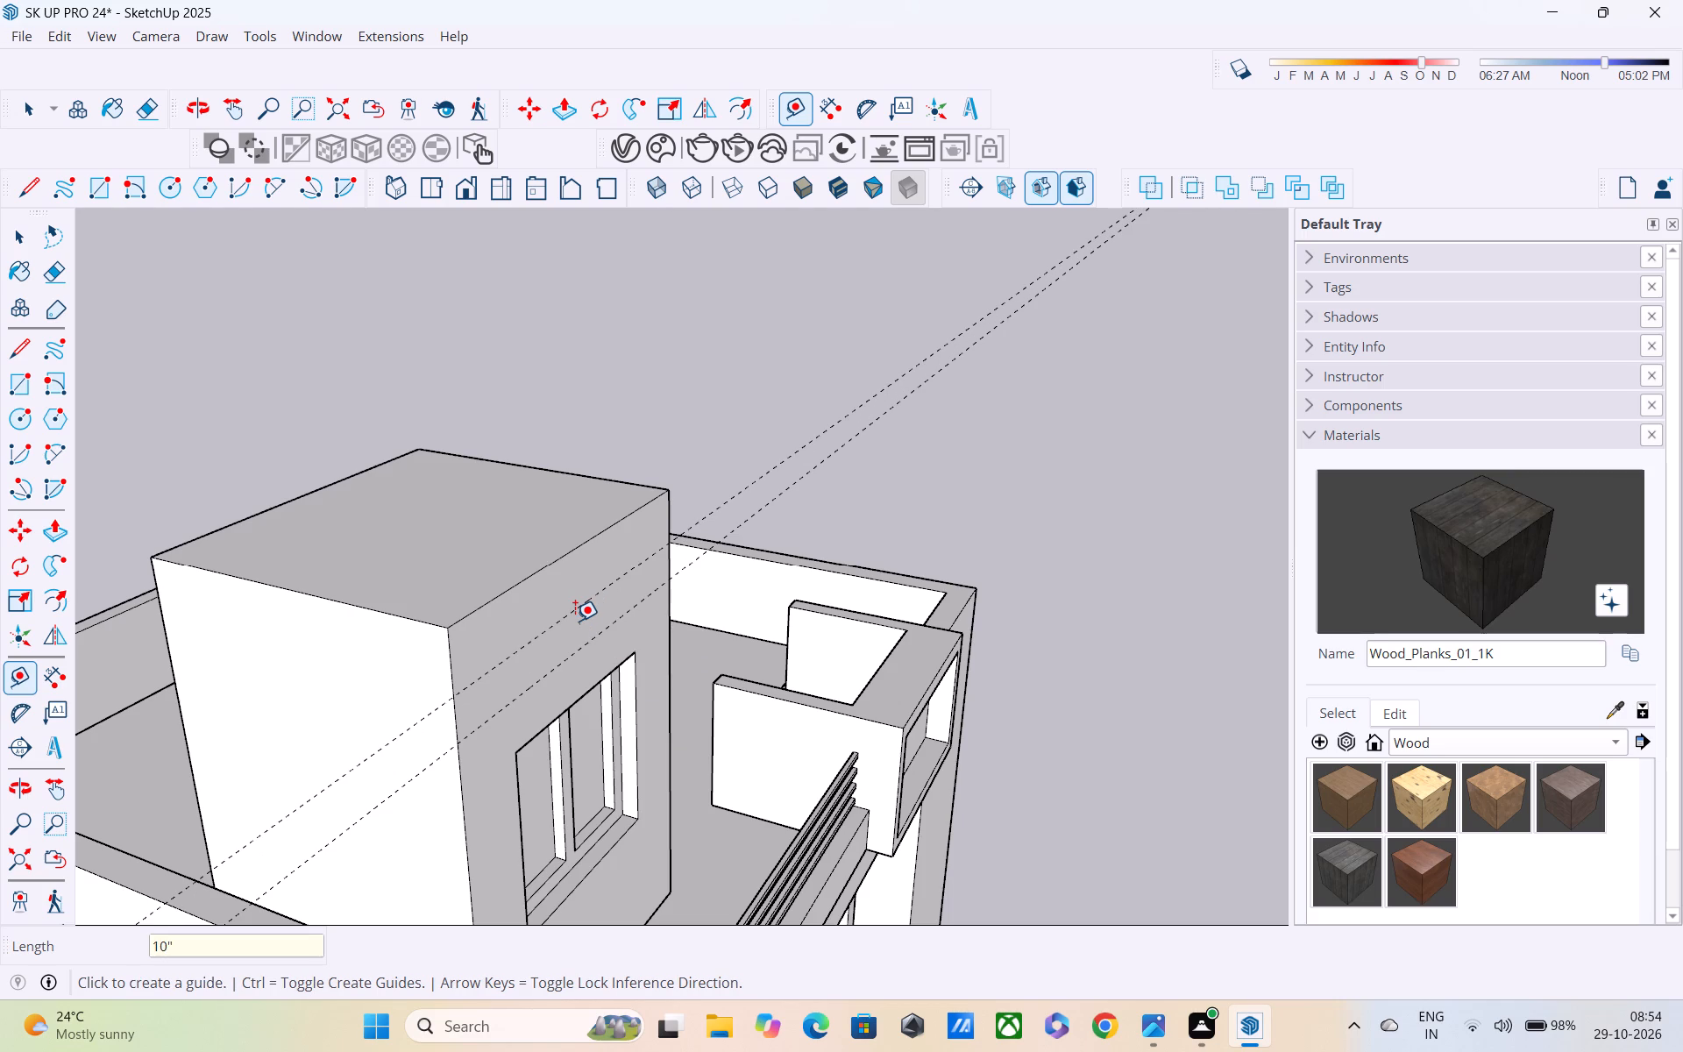
click(526, 643)
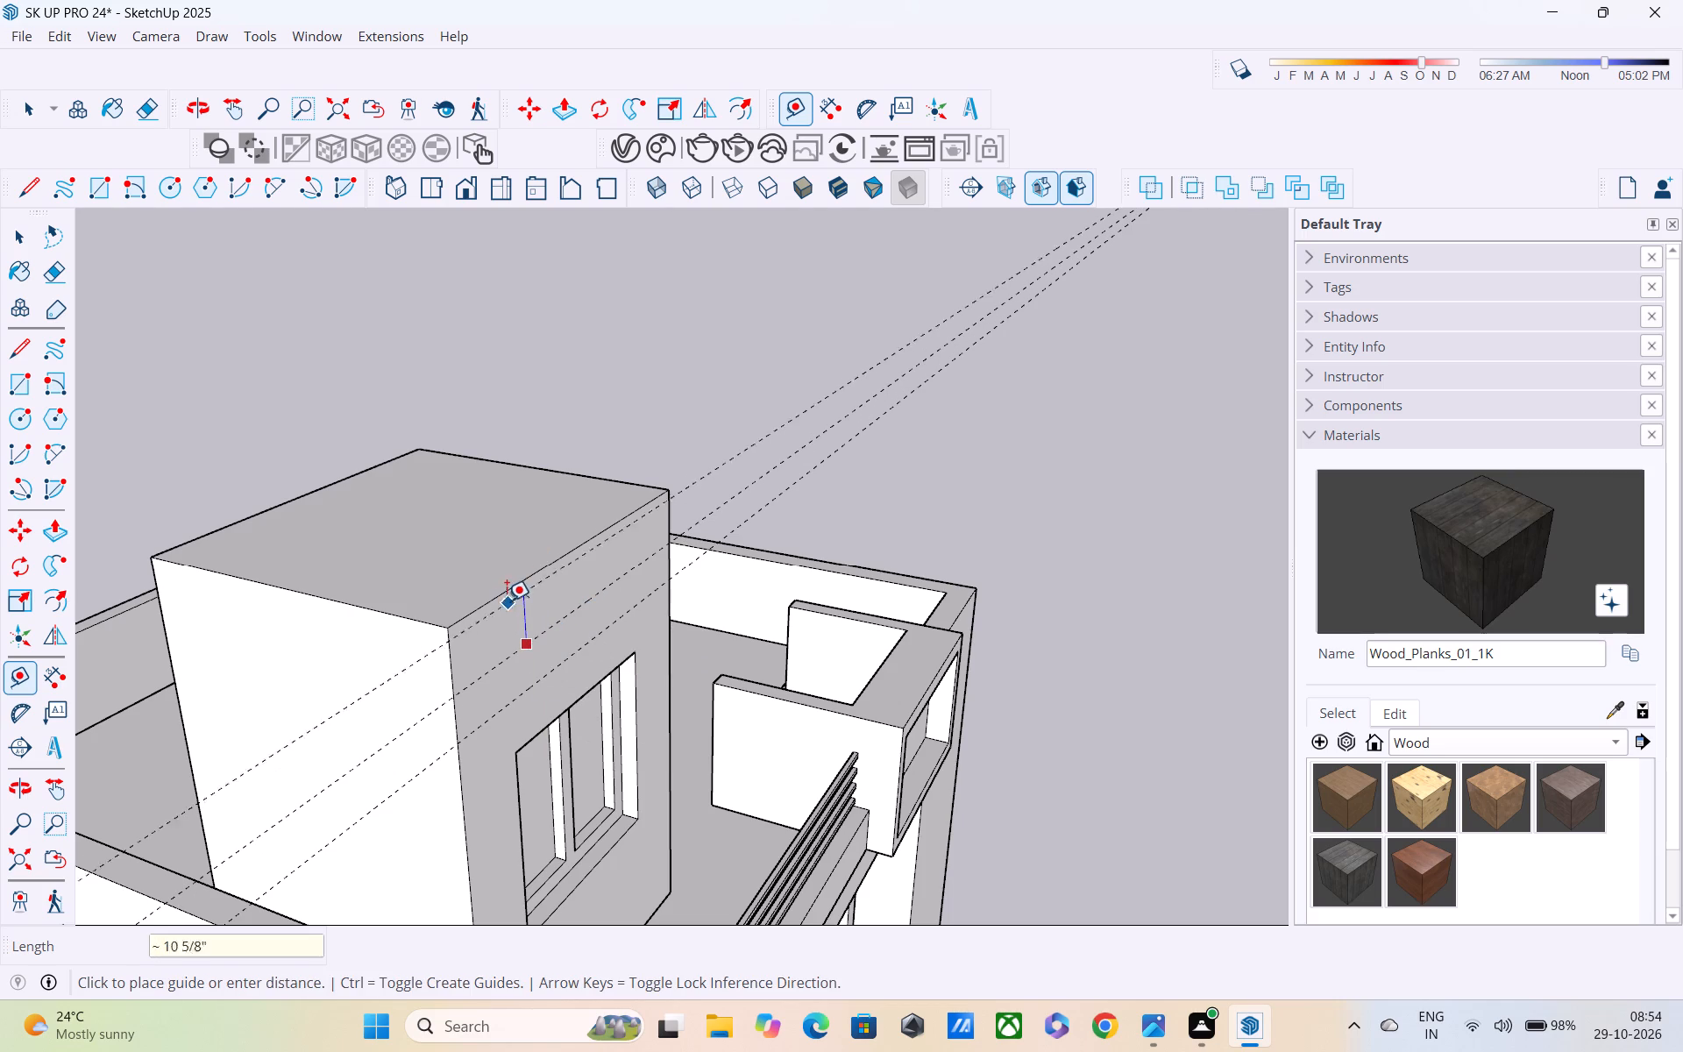
key(Escape)
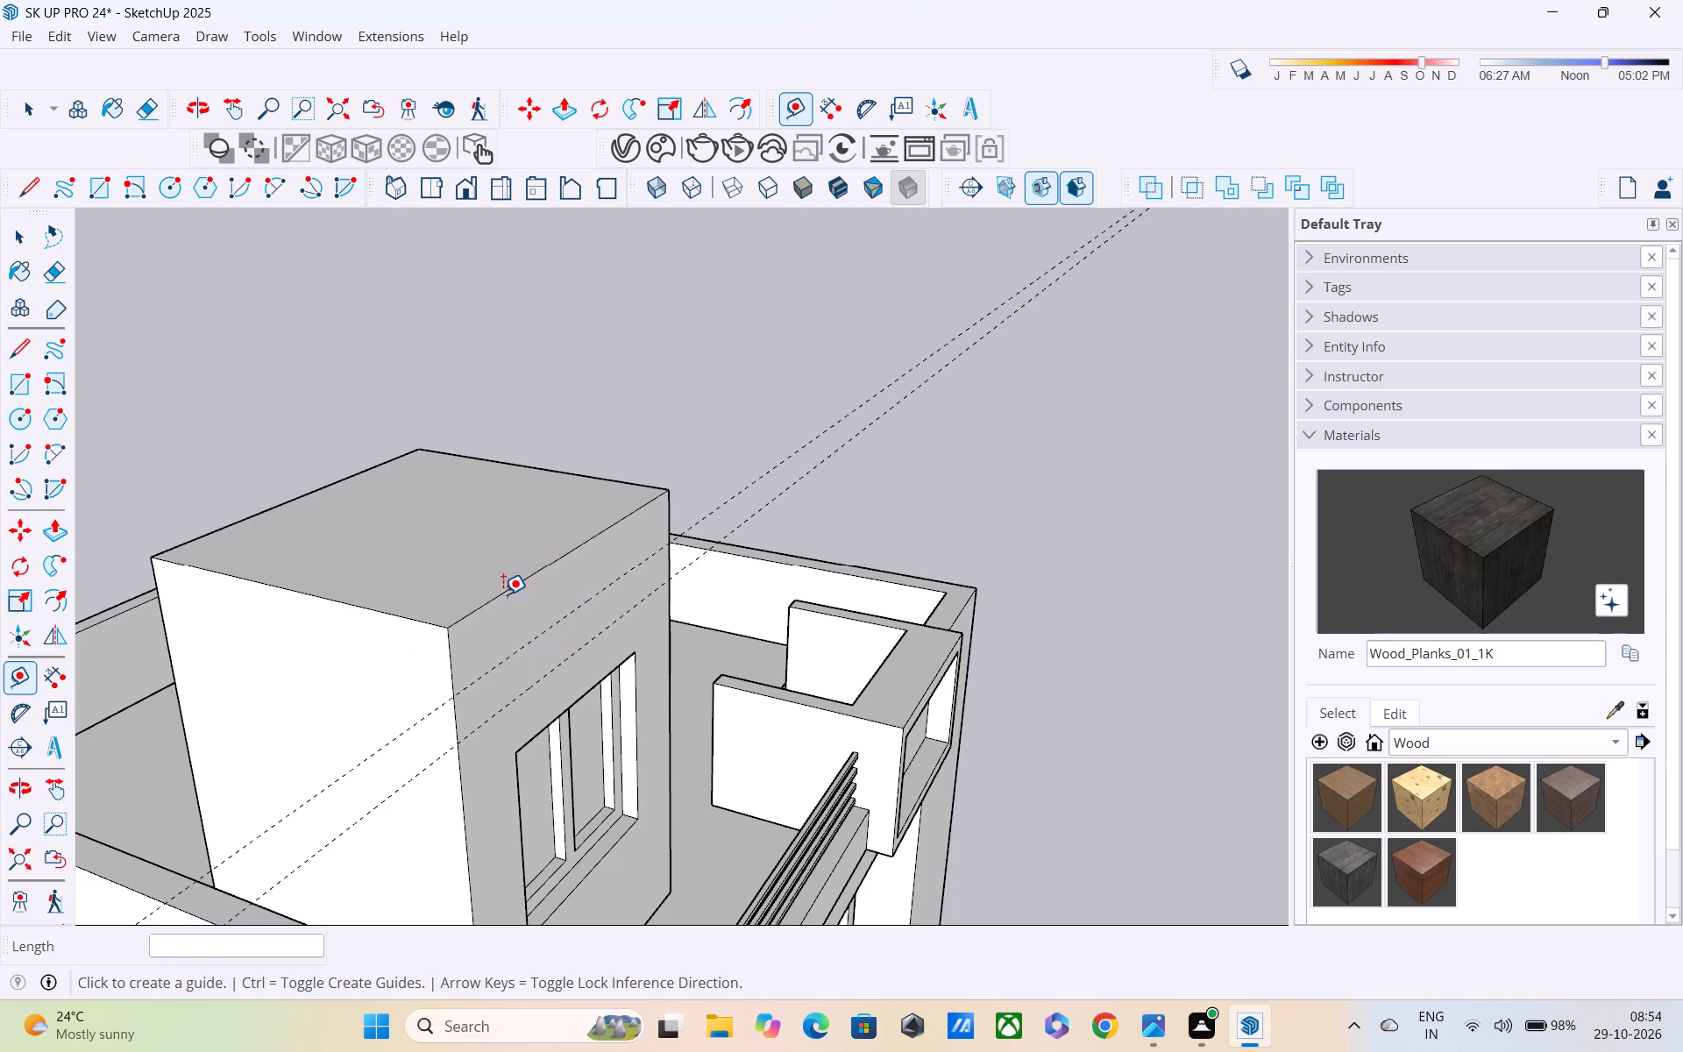
Push/Pull the tower's top face up 1'8".
key(p)
click(482, 570)
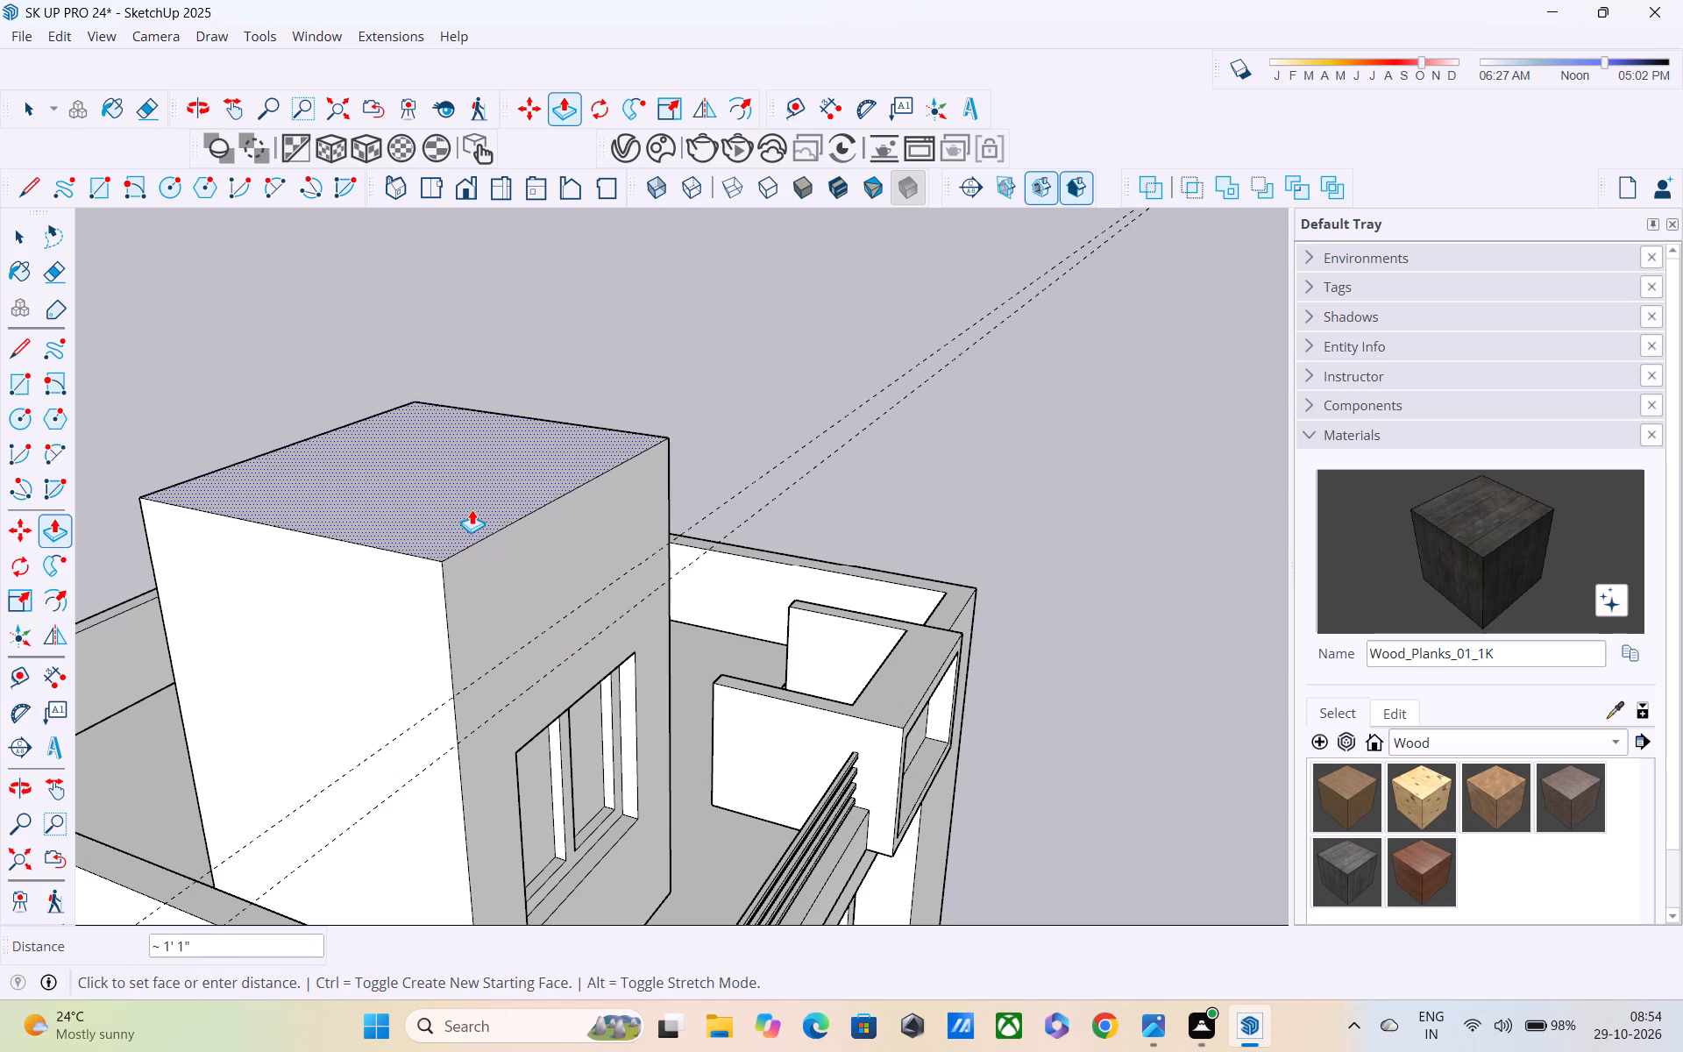
key(1)
text('8")
key(Return)
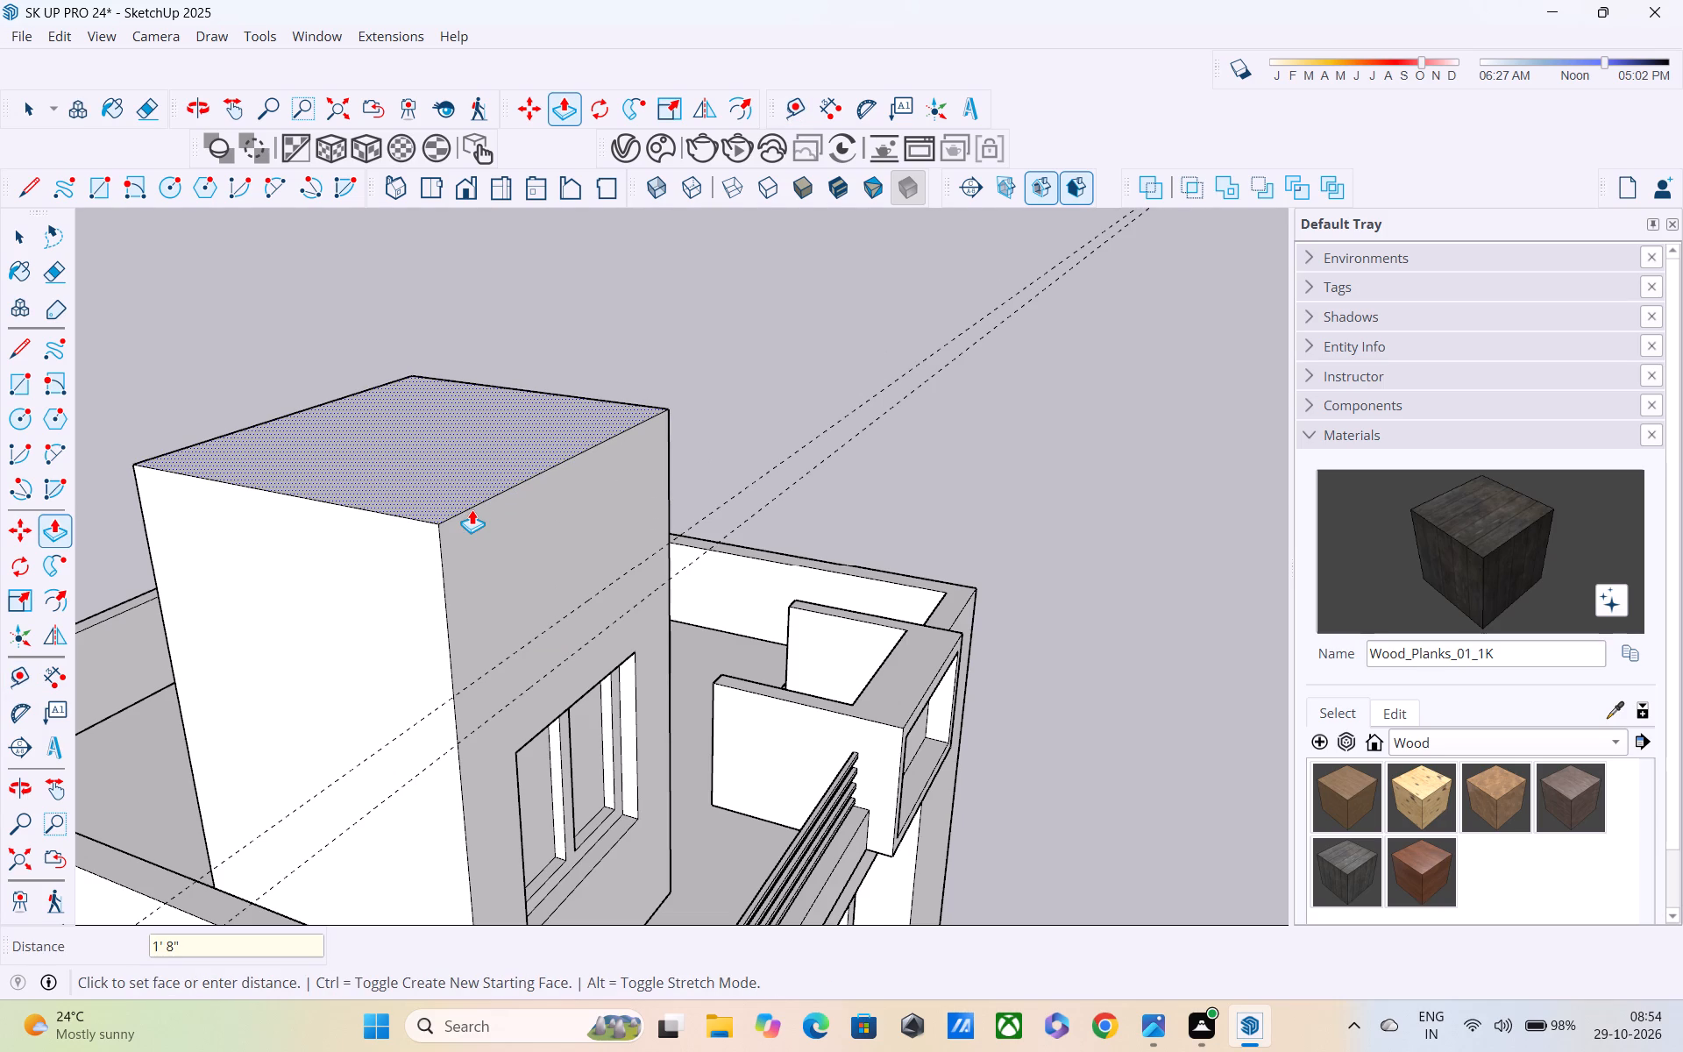
Draw a line about 7' 3" long across the tower's front wall along the upper guide, from edge to edge.
scroll(511, 533, down, 3)
middle_drag(493, 519, 391, 462)
scroll(391, 462, up, 1)
scroll(387, 462, down, 4)
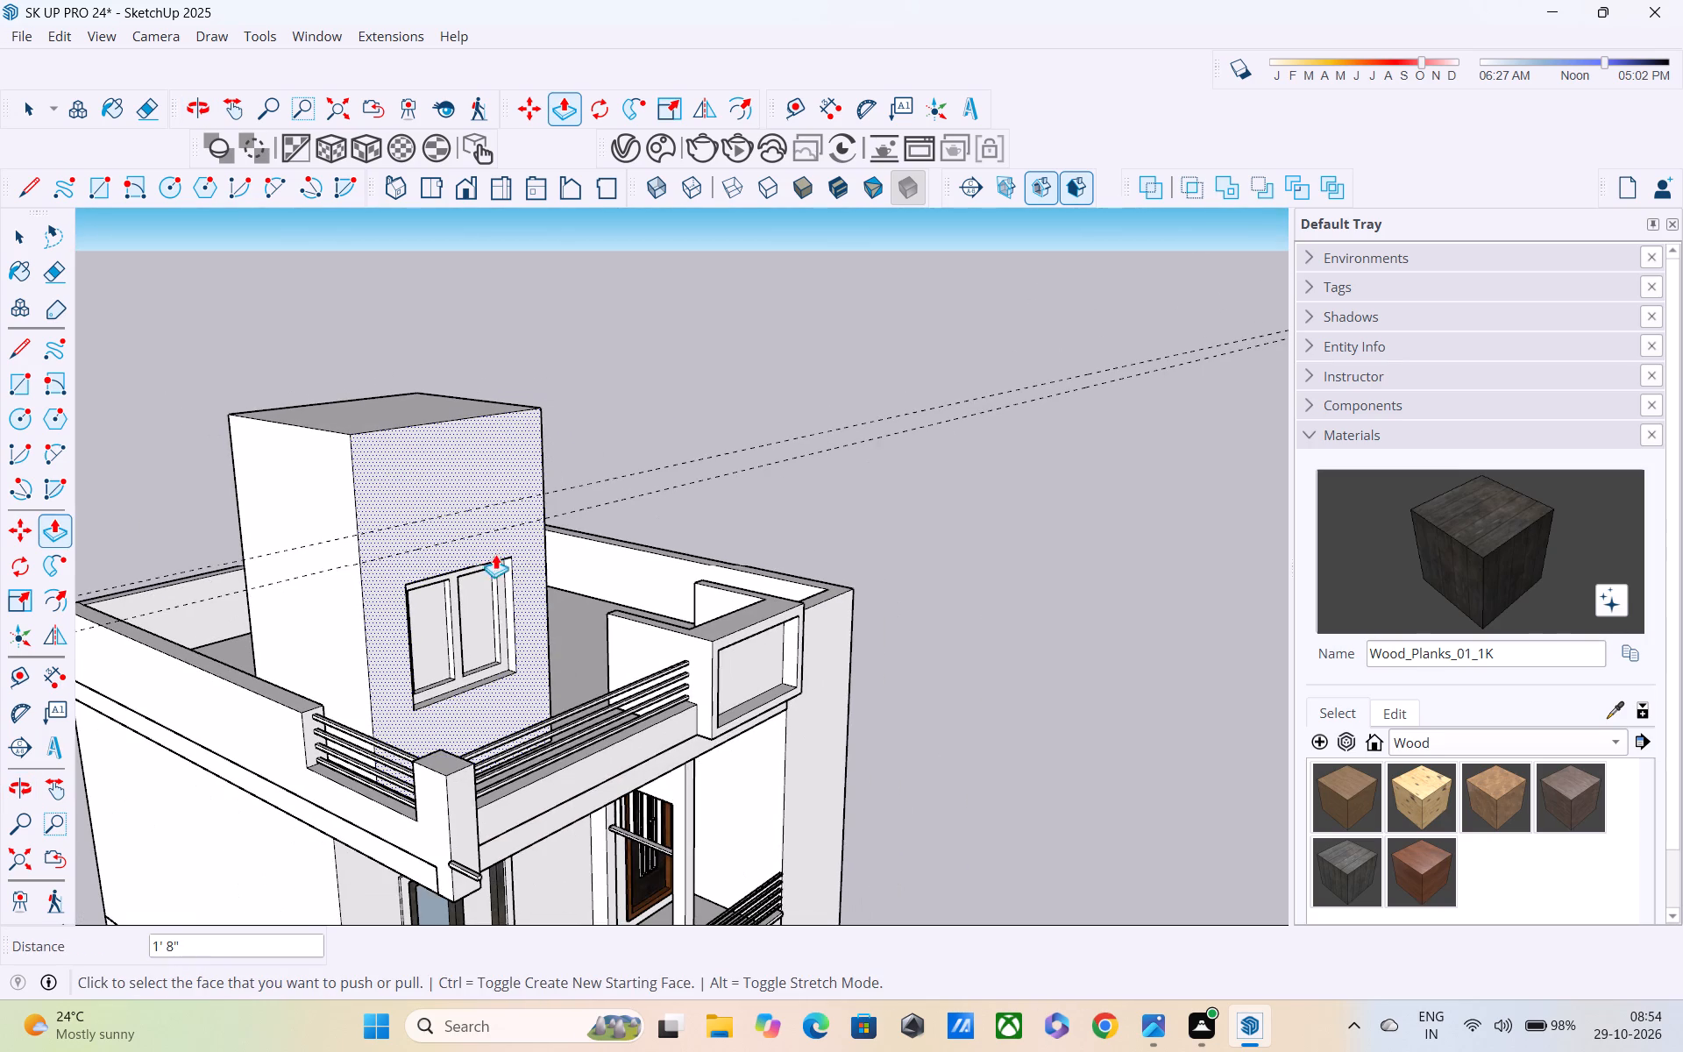
shift+middle_drag(502, 558, 634, 722)
middle_drag(645, 719, 551, 763)
scroll(547, 752, up, 1)
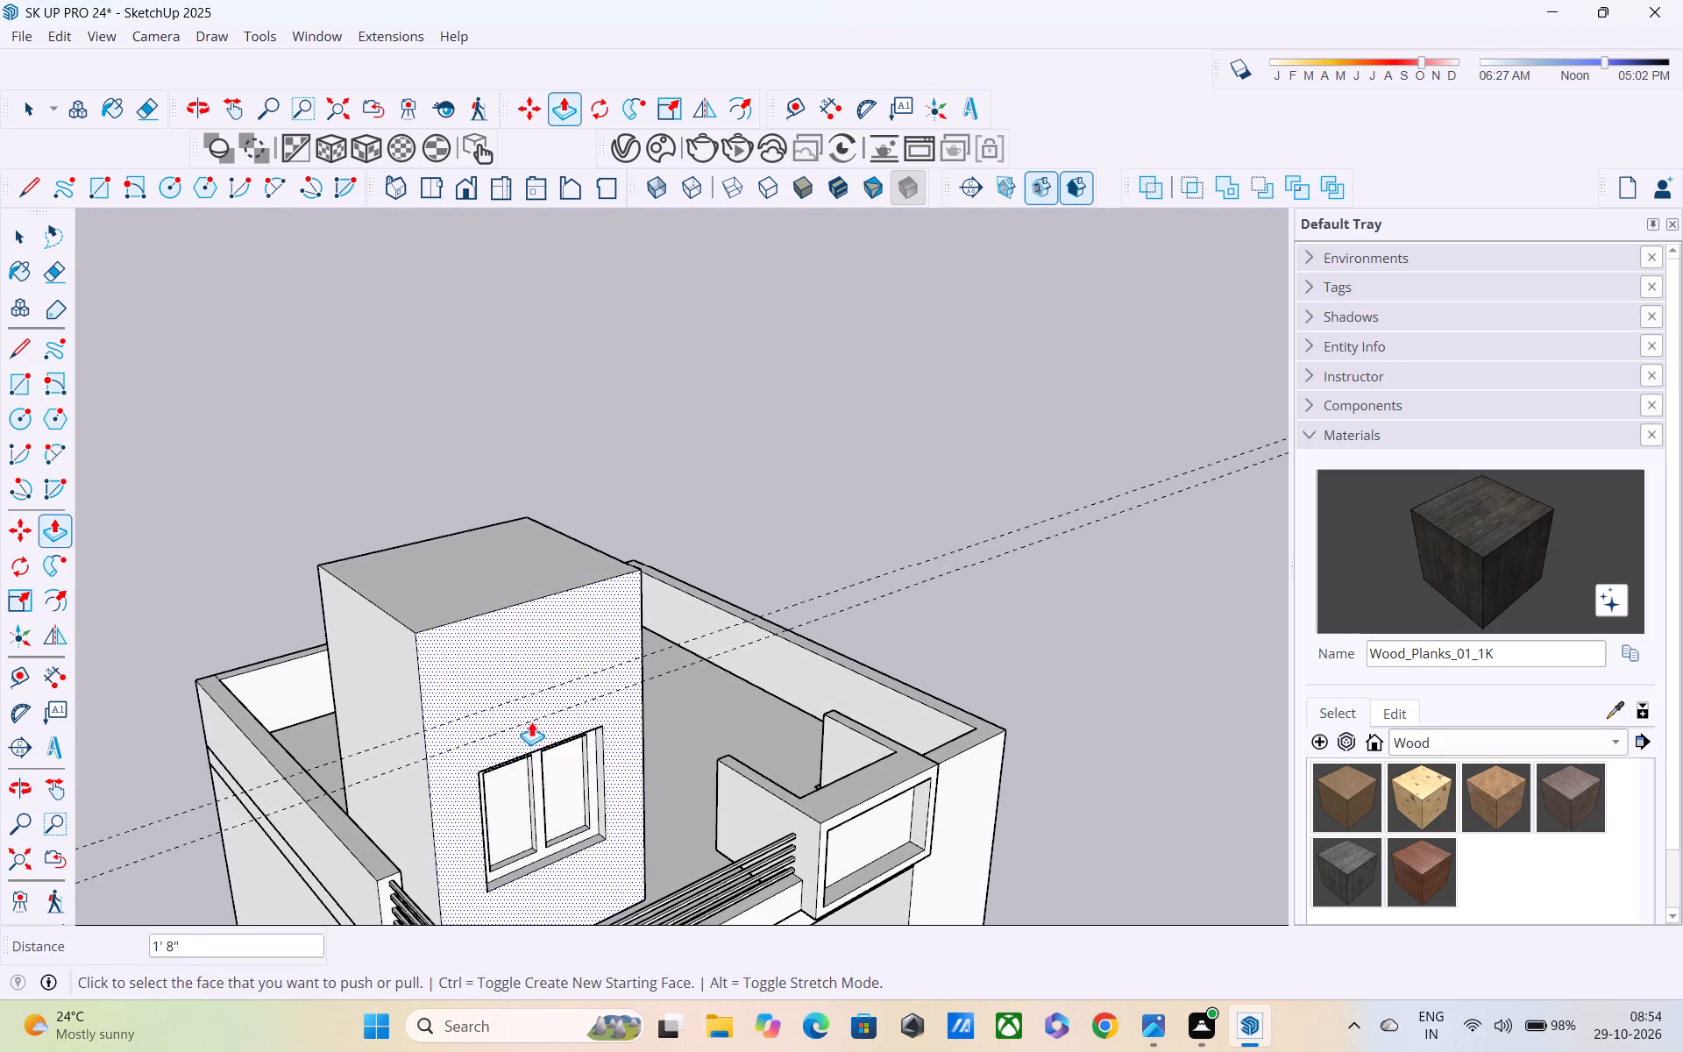
middle_drag(517, 701, 490, 572)
scroll(489, 572, down, 1)
key(space)
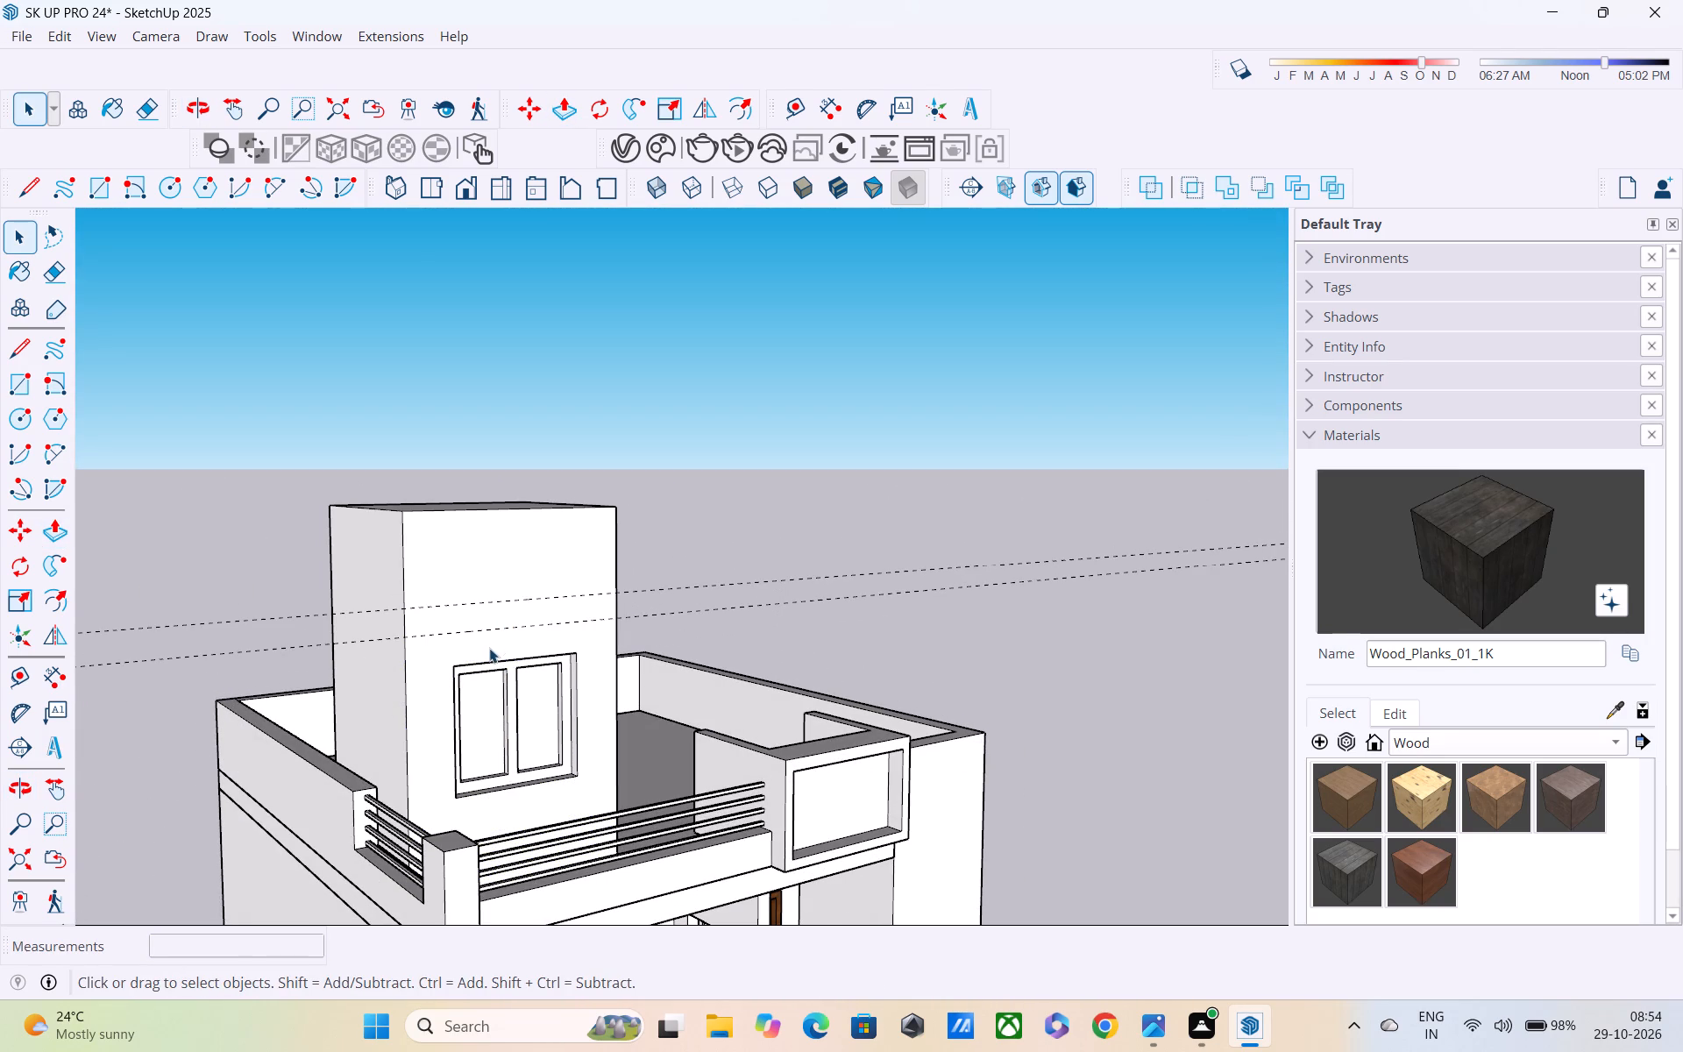
key(l)
click(405, 614)
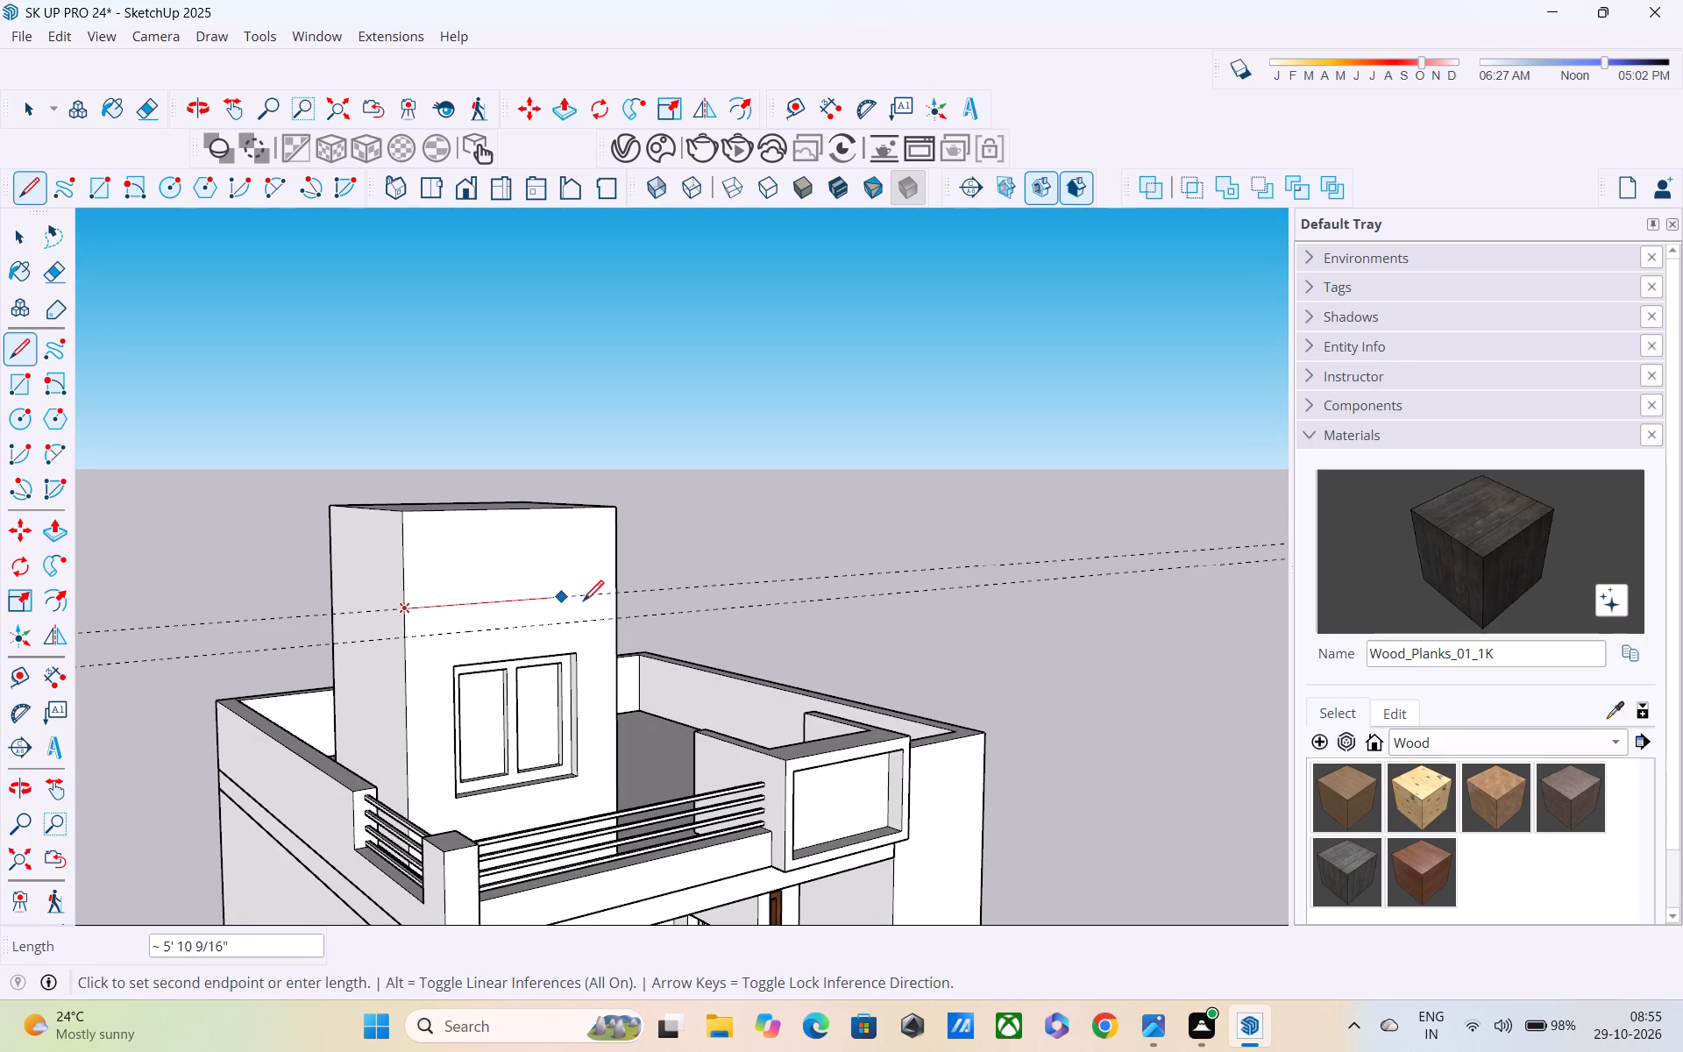
click(611, 596)
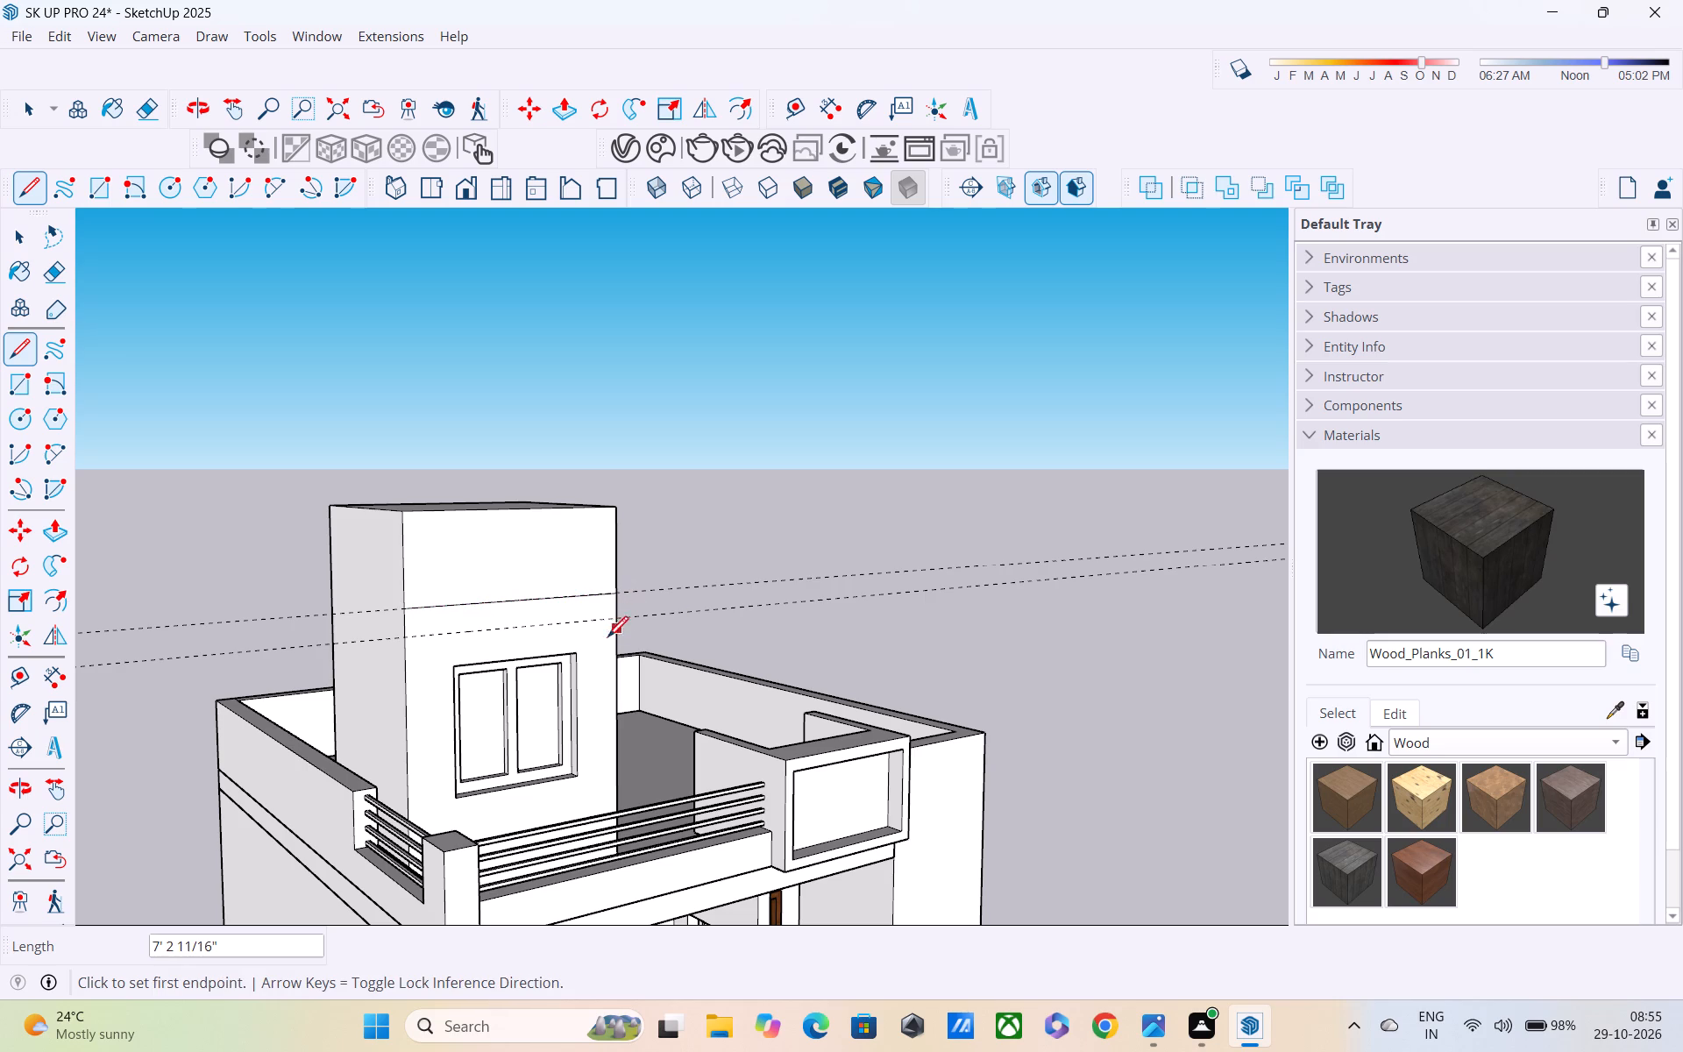
key(Escape)
Draw a line across the tower's front wall along the lower guide, from edge to edge above the window.
click(410, 635)
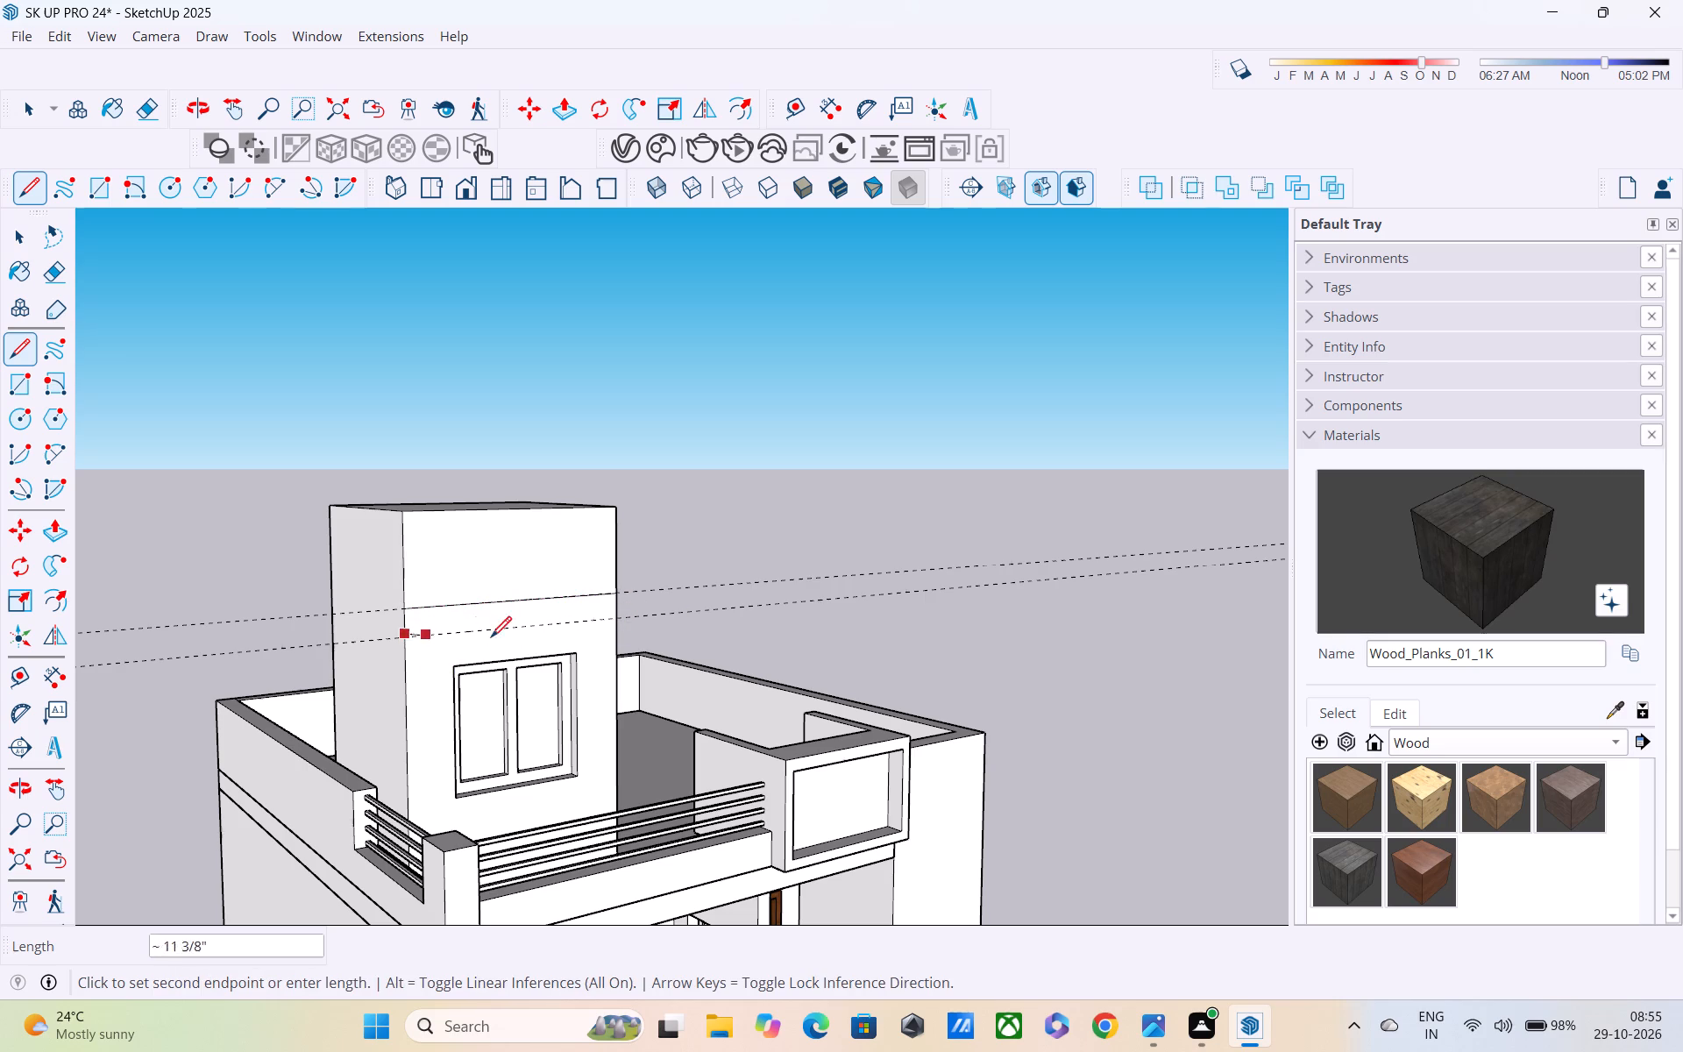
key(Escape)
scroll(423, 648, up, 4)
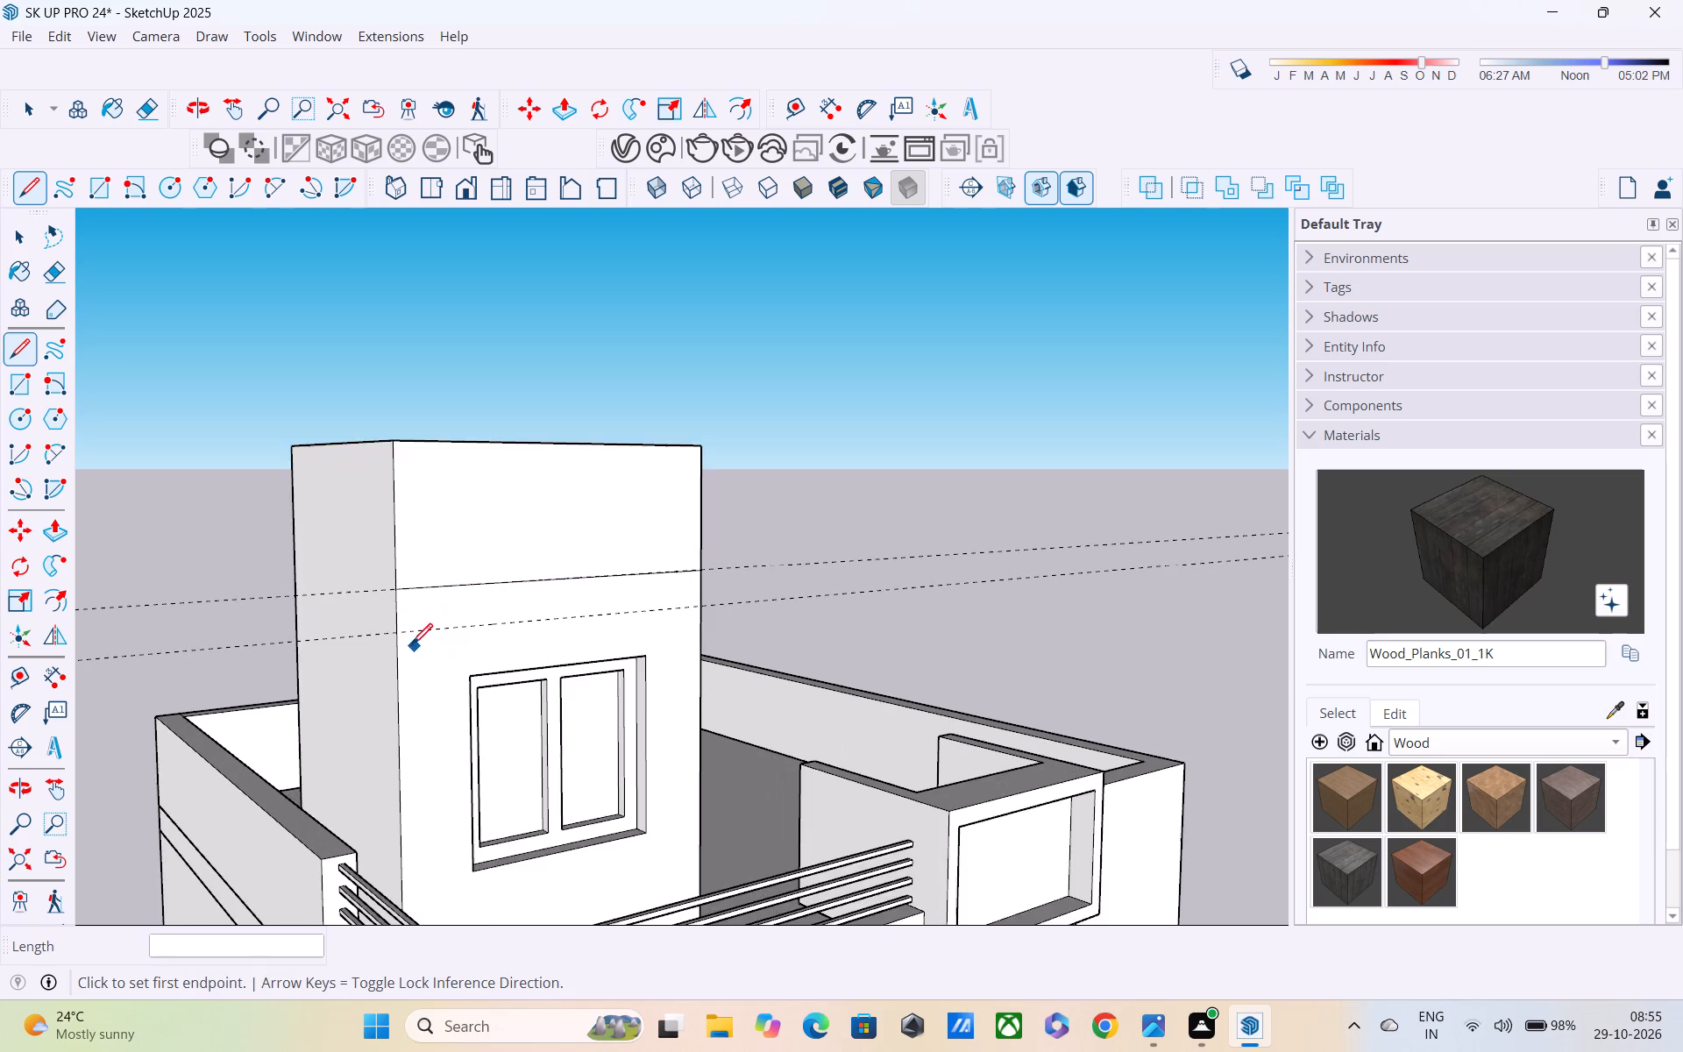
scroll(399, 643, up, 3)
click(393, 636)
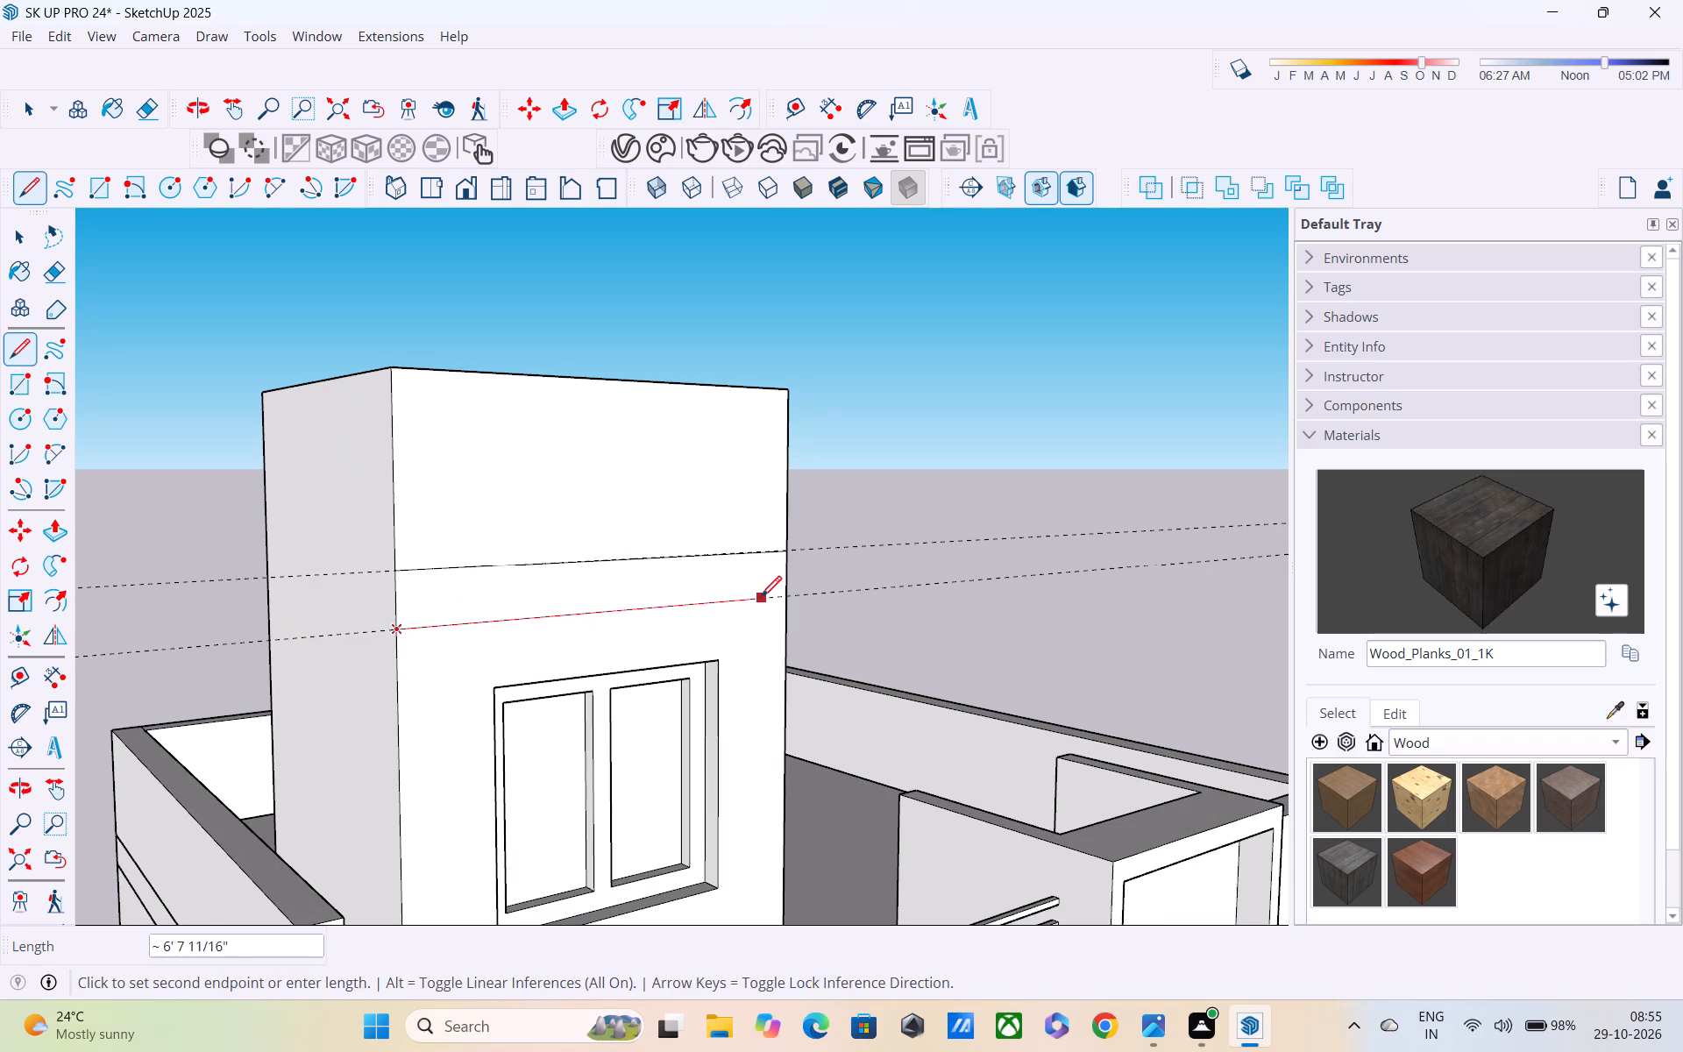
click(783, 595)
Continue the lower line across the tower's adjoining side wall at the same height, about 6' 4" long.
middle_drag(792, 599, 381, 661)
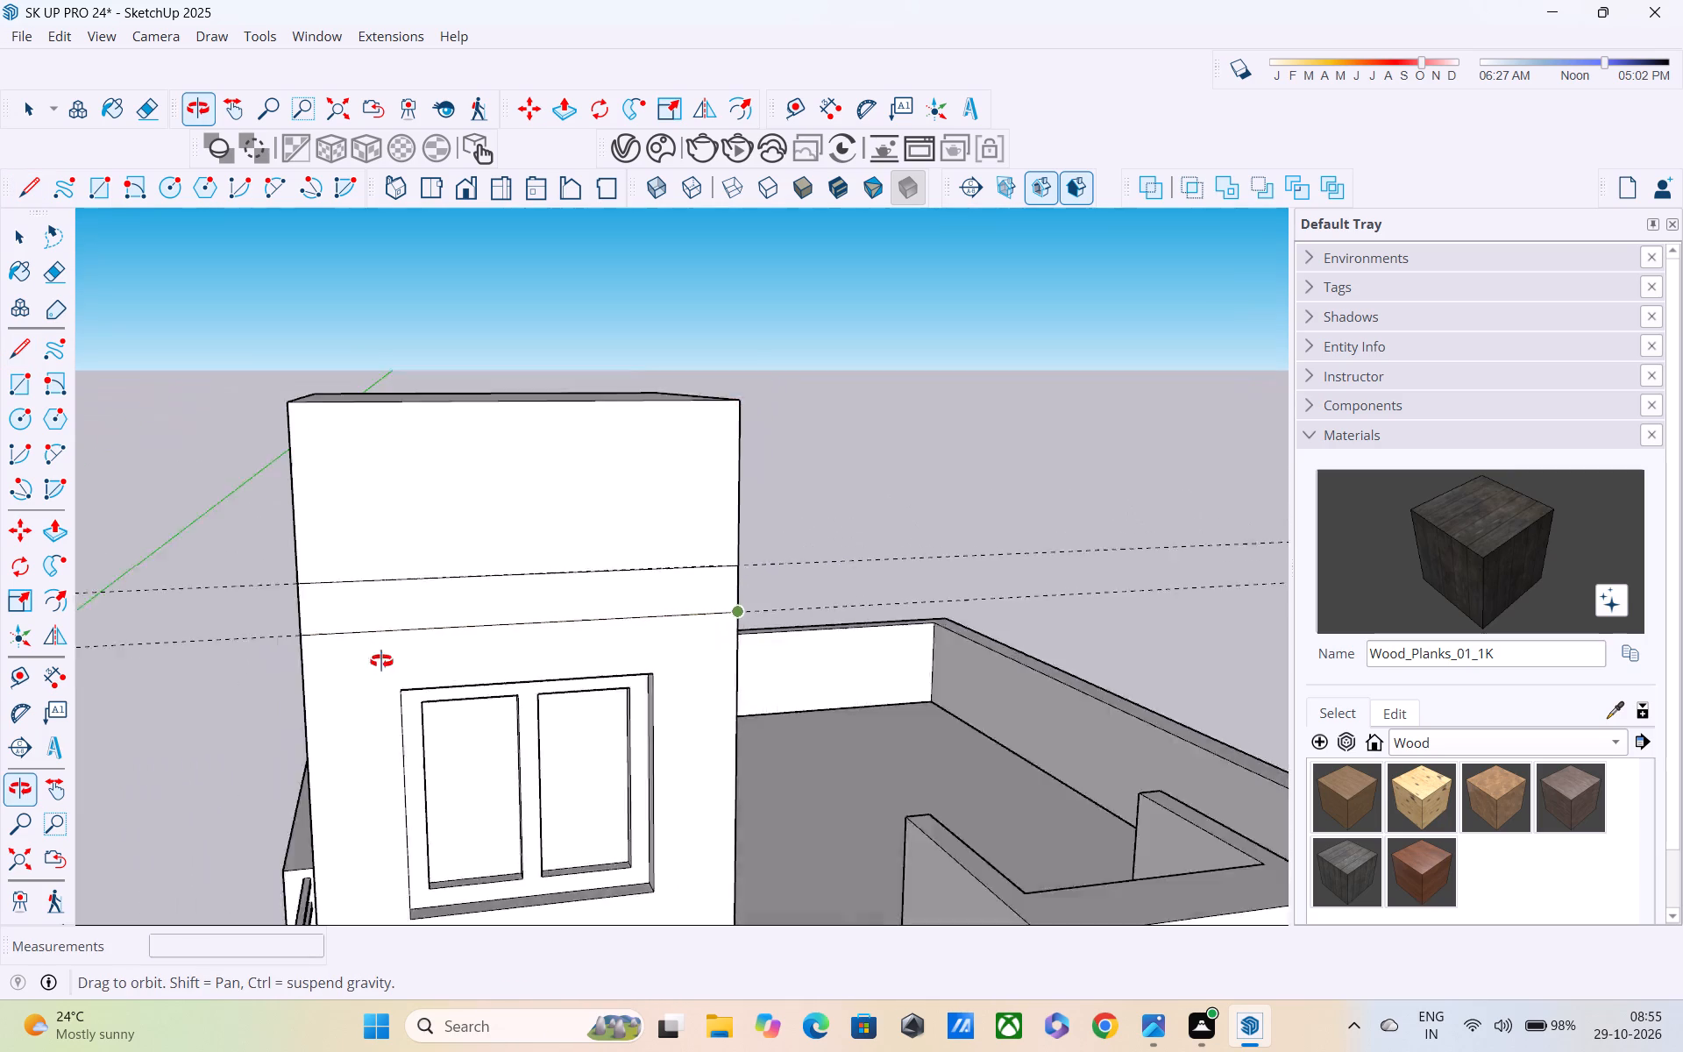
middle_drag(381, 661, 8, 736)
middle_drag(532, 716, 434, 598)
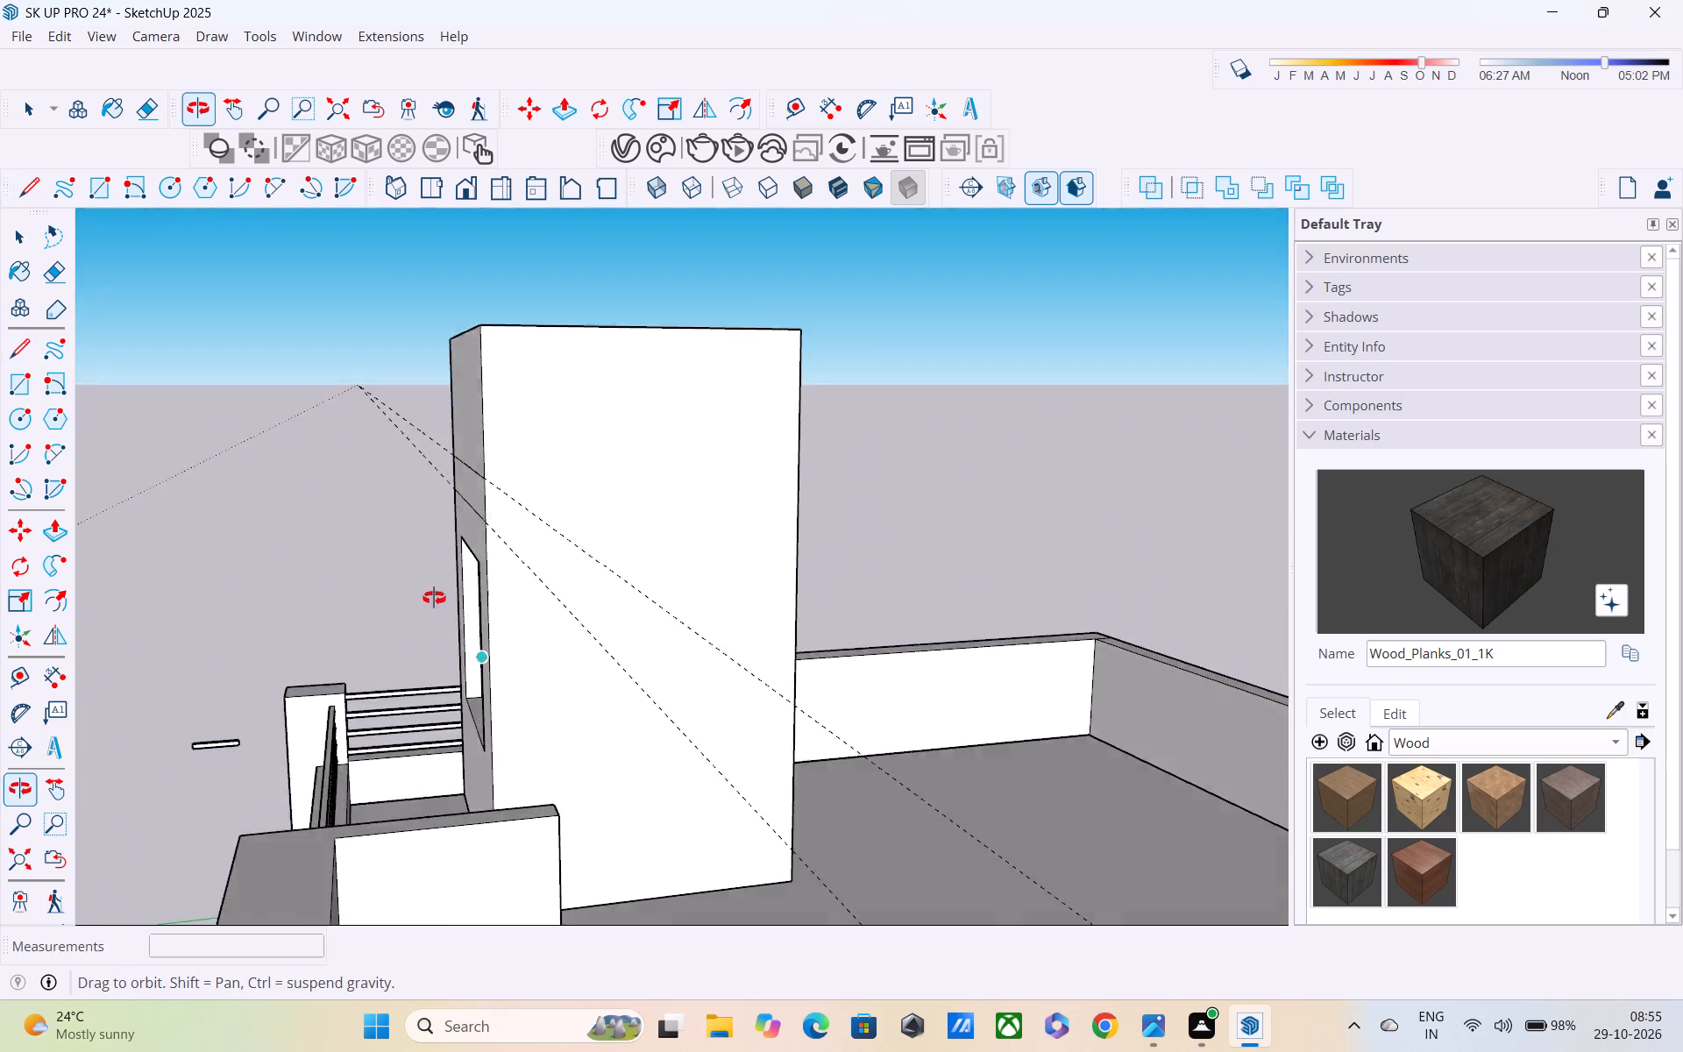
middle_drag(434, 598, 428, 567)
scroll(455, 508, up, 4)
middle_drag(479, 485, 319, 512)
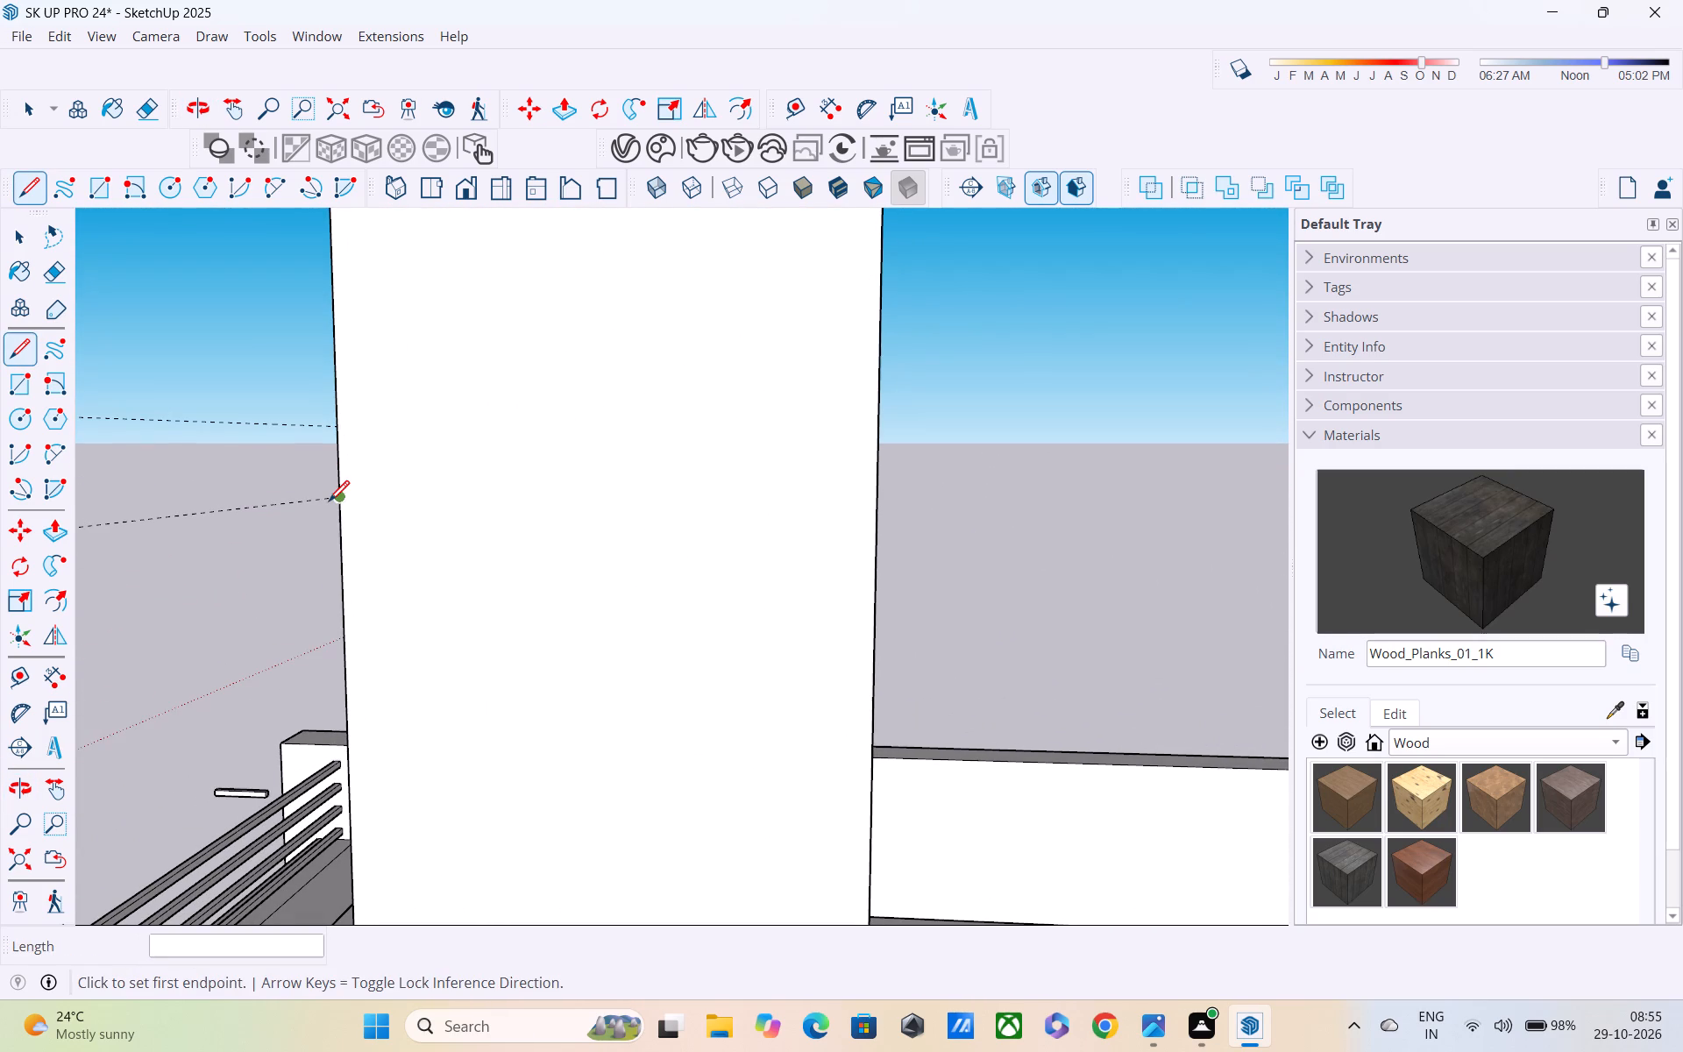
click(338, 498)
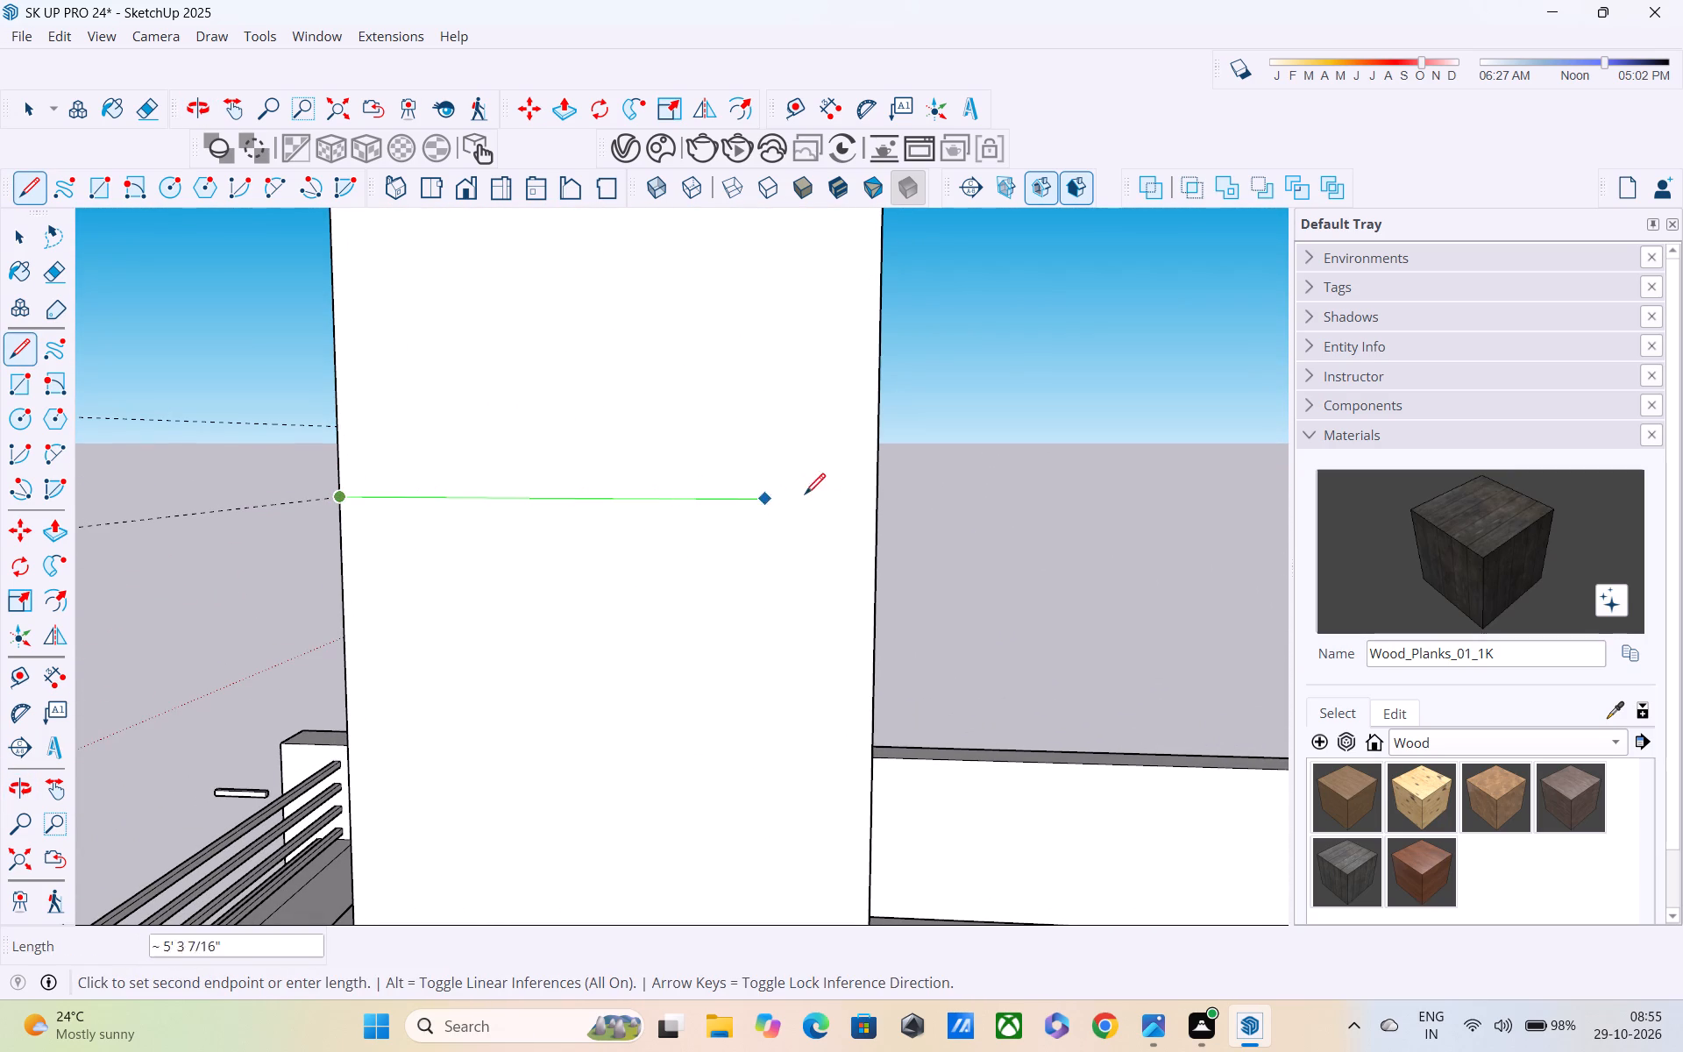
click(881, 501)
Continue the lower line across the tower's rear wall at the same height, about 7' 3" long.
middle_drag(881, 504, 515, 524)
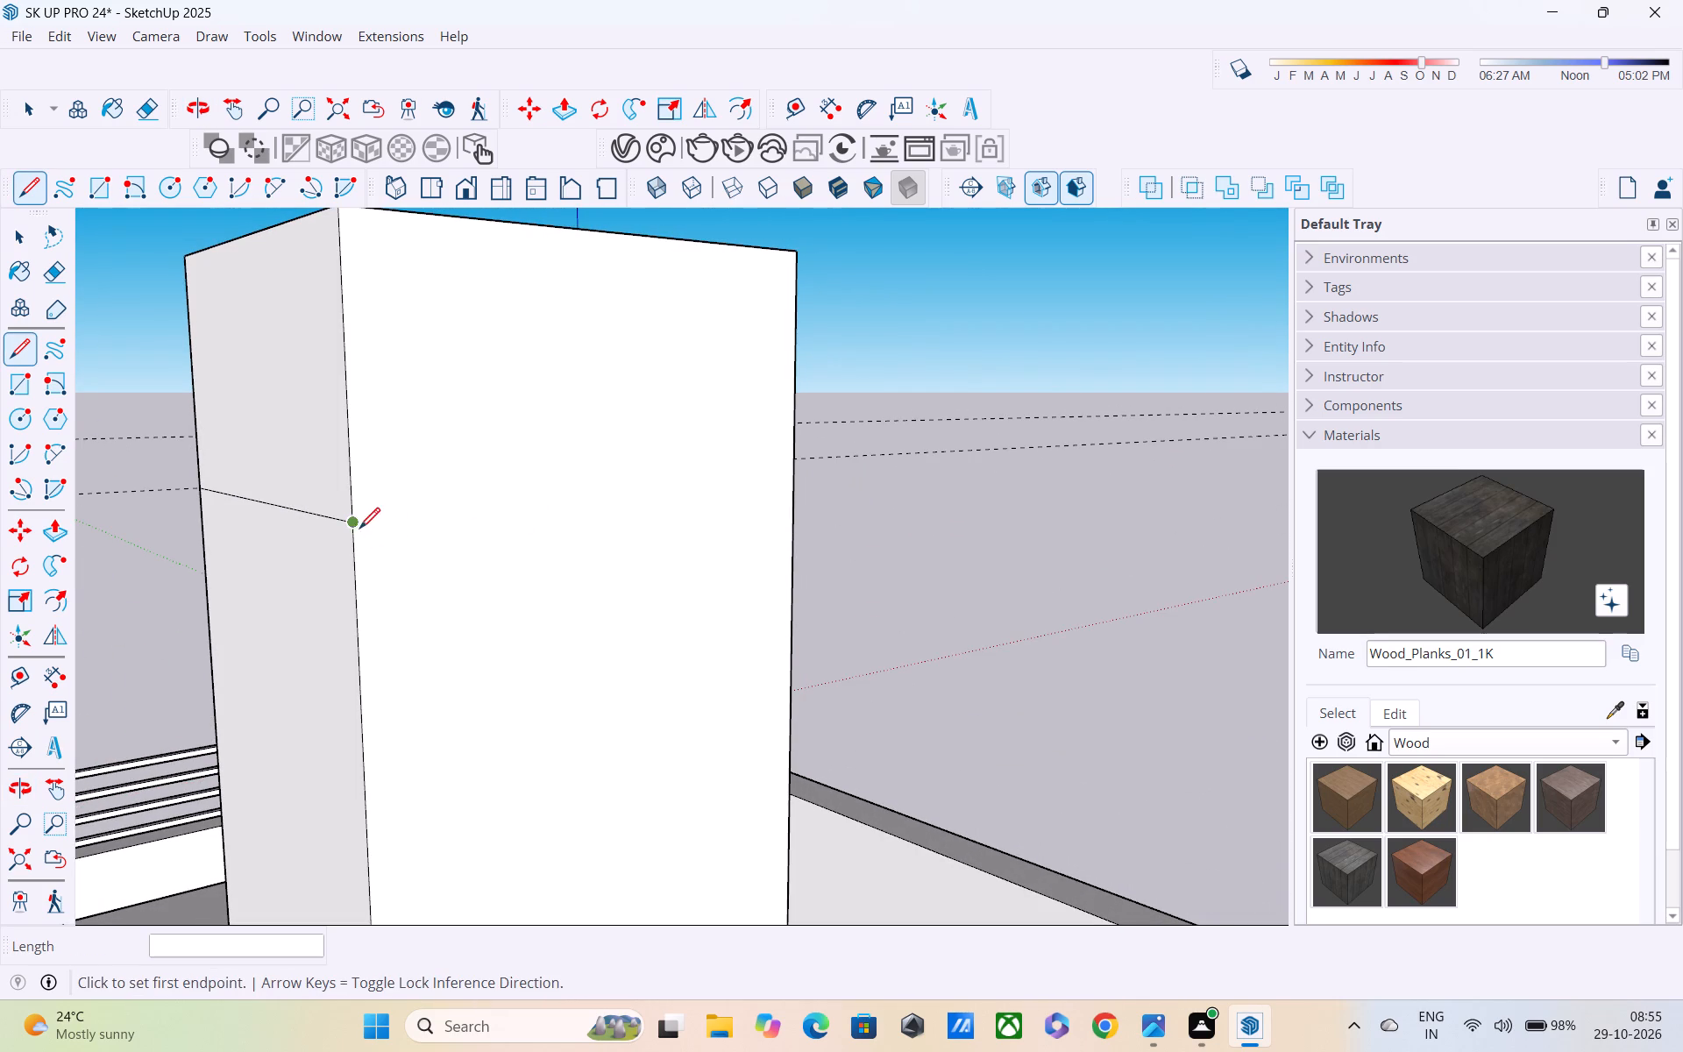
click(354, 526)
middle_drag(874, 493, 472, 552)
click(471, 526)
click(472, 532)
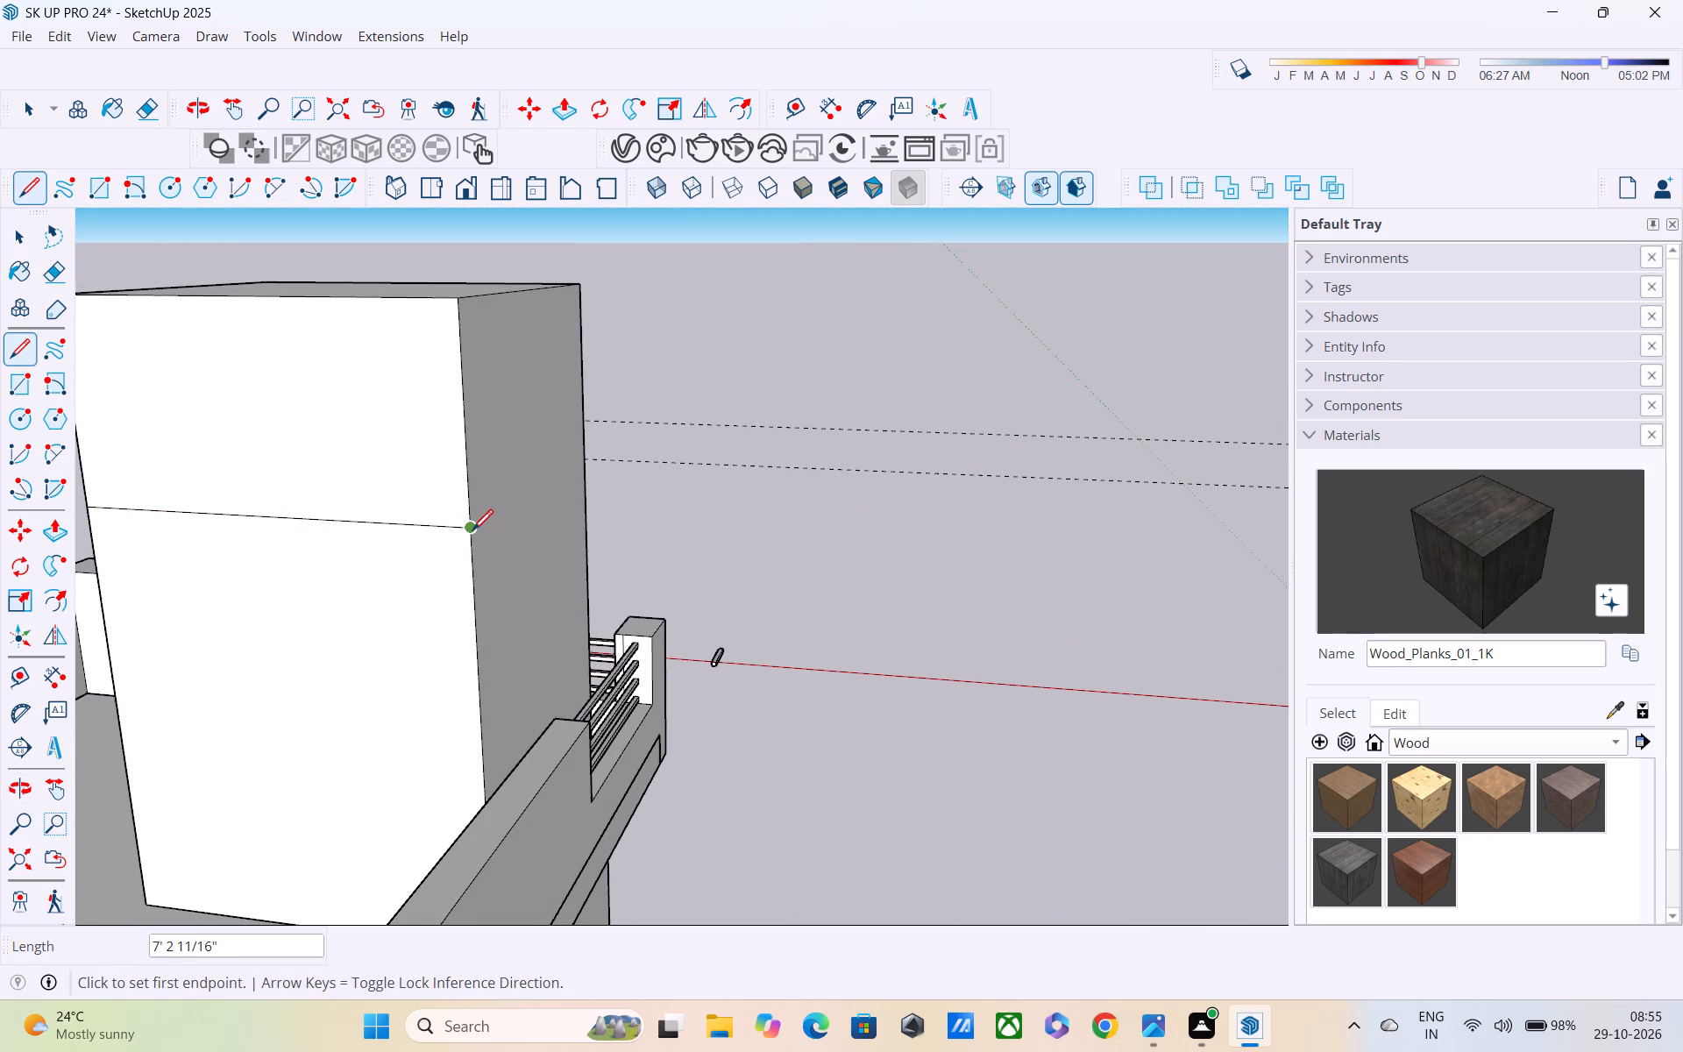
Complete the lower line across the tower's remaining side wall, from the rear corner to the front corner.
middle_drag(558, 485, 143, 551)
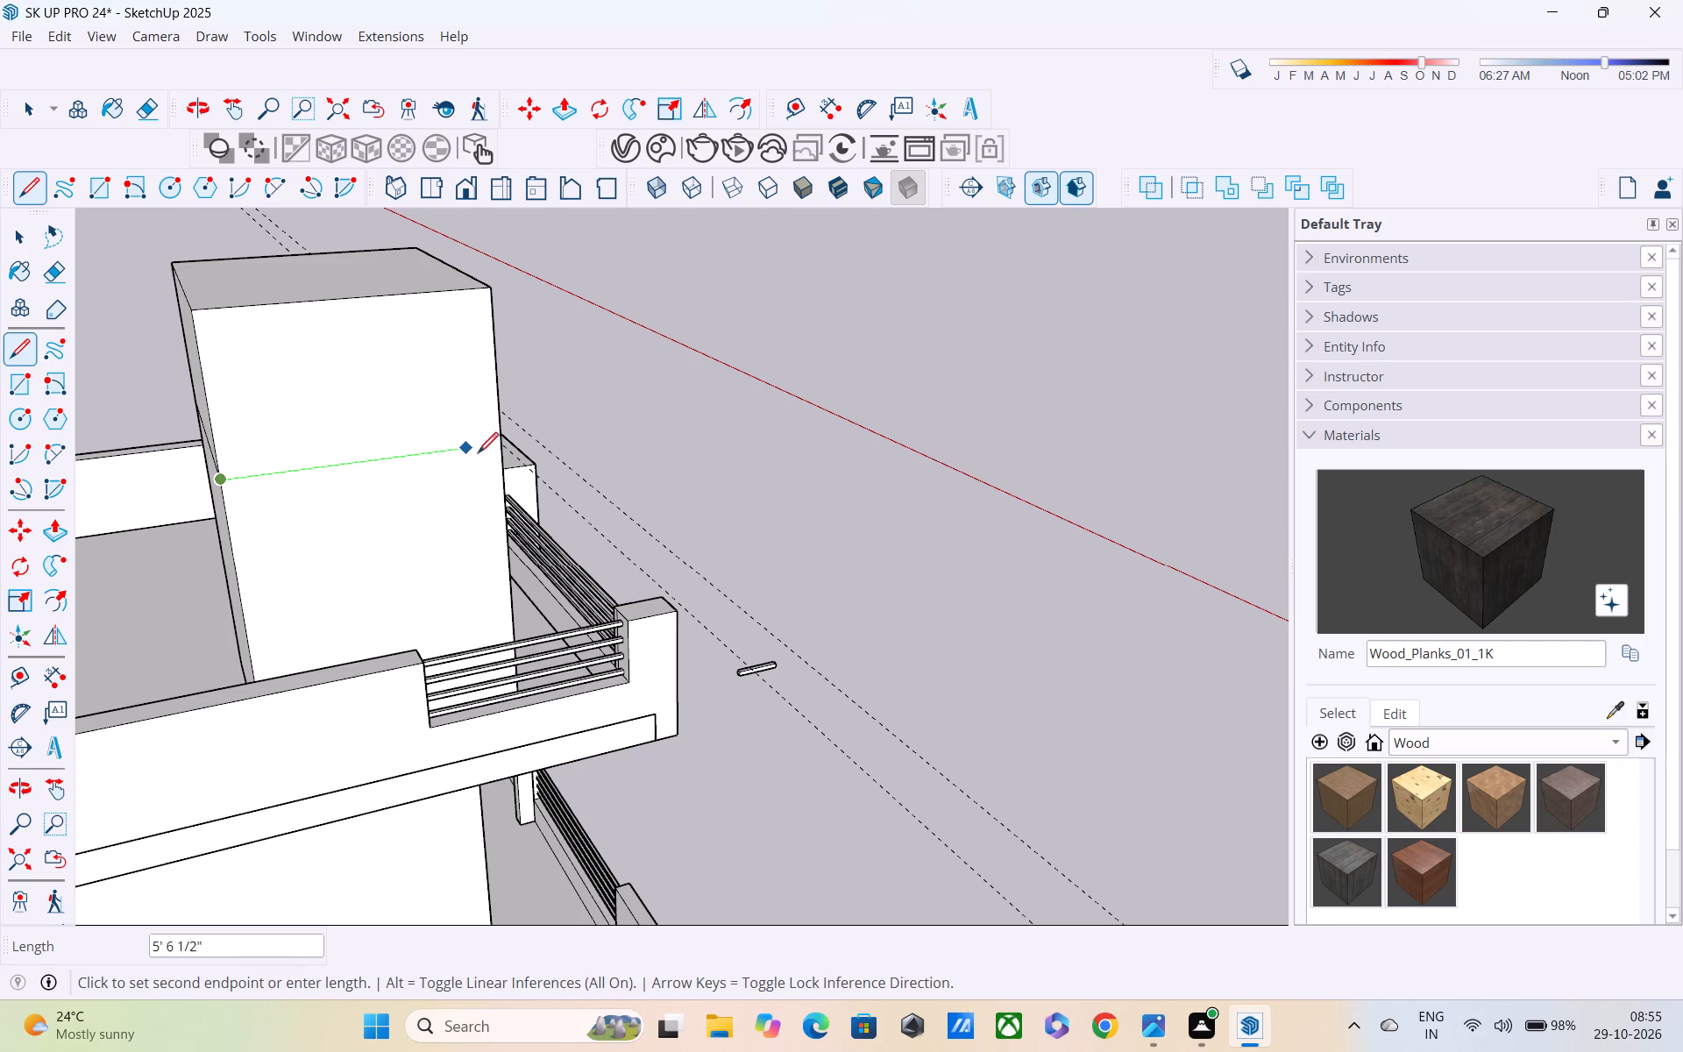
click(497, 446)
Draw the upper line across the same side wall from the front corner to the rear corner, about 6' 4" long.
middle_drag(497, 446, 214, 508)
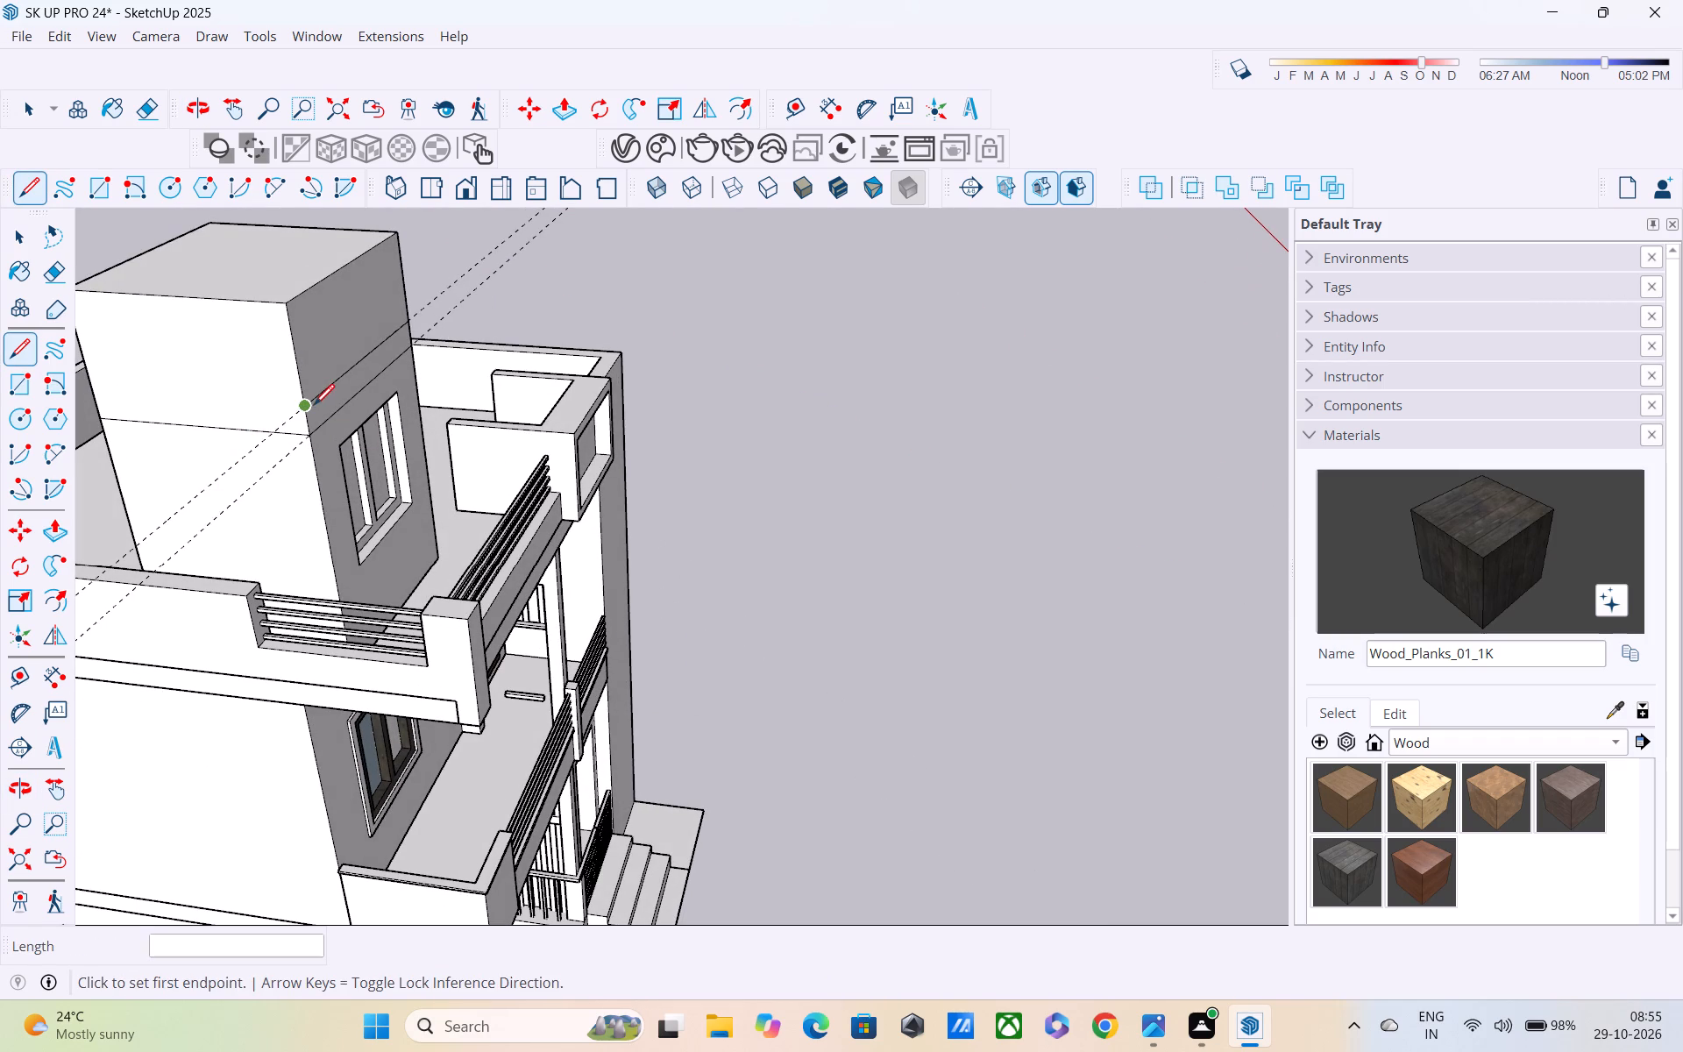
click(309, 405)
shift+middle_drag(162, 456, 228, 485)
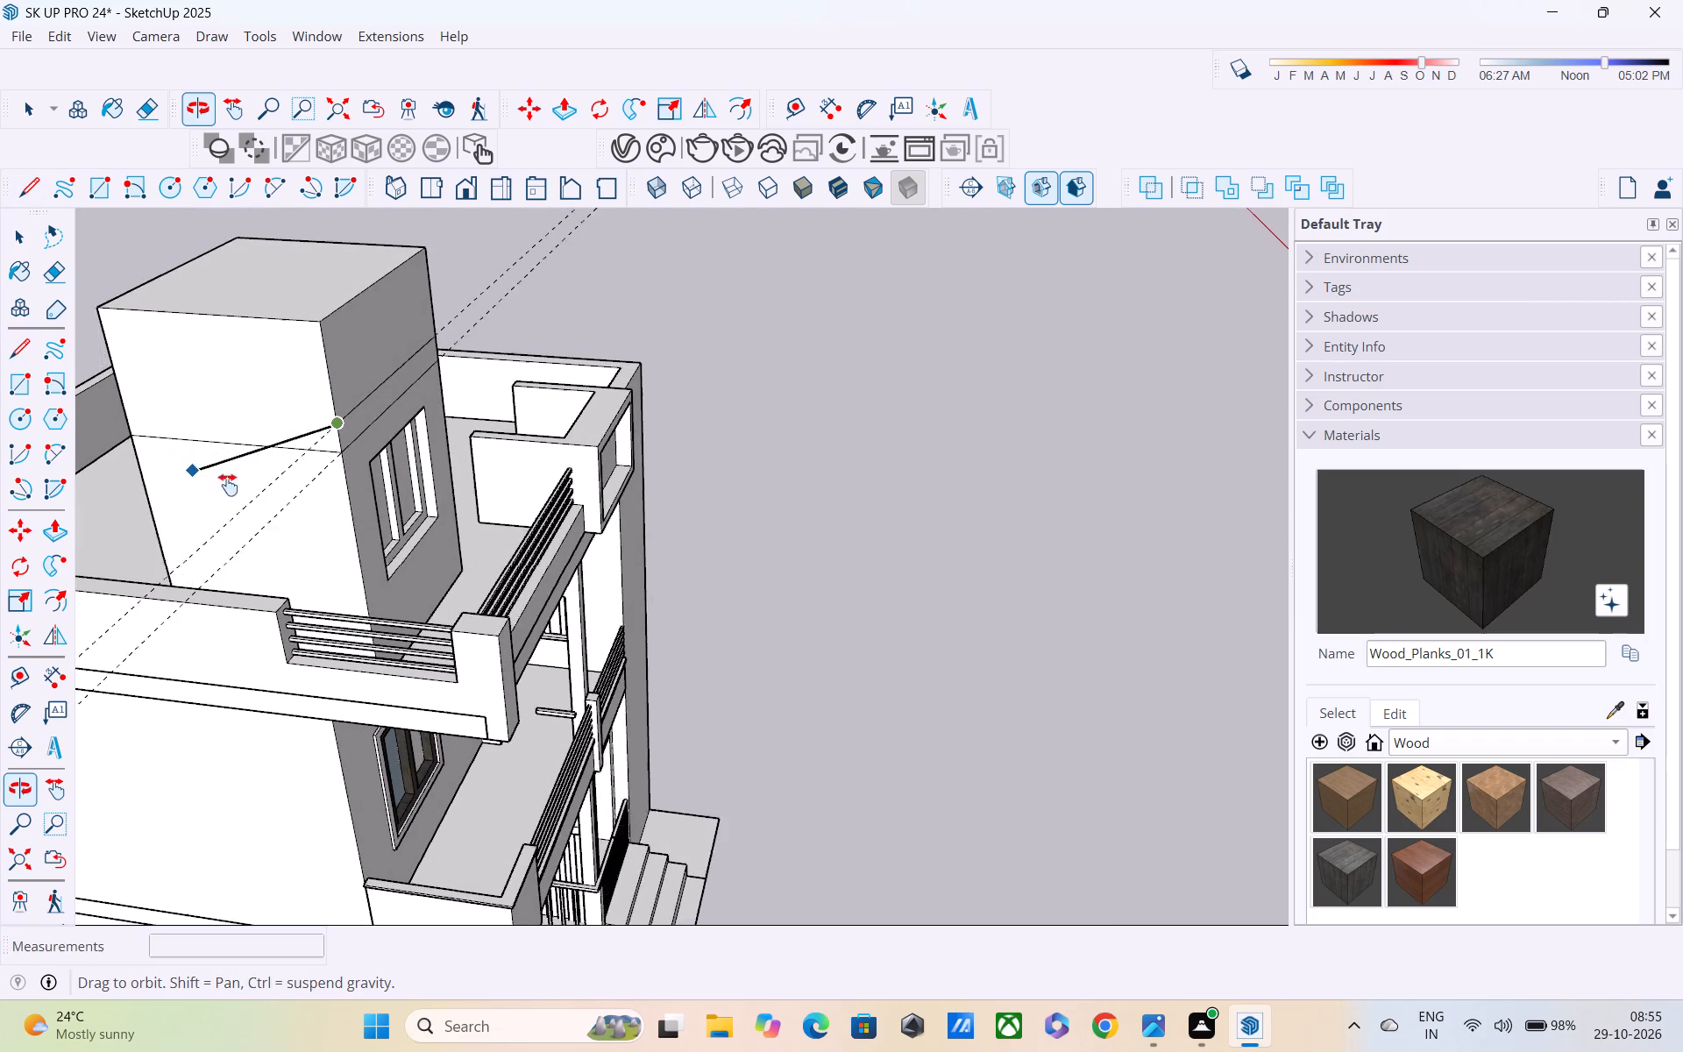
shift+middle_drag(228, 485, 1078, 440)
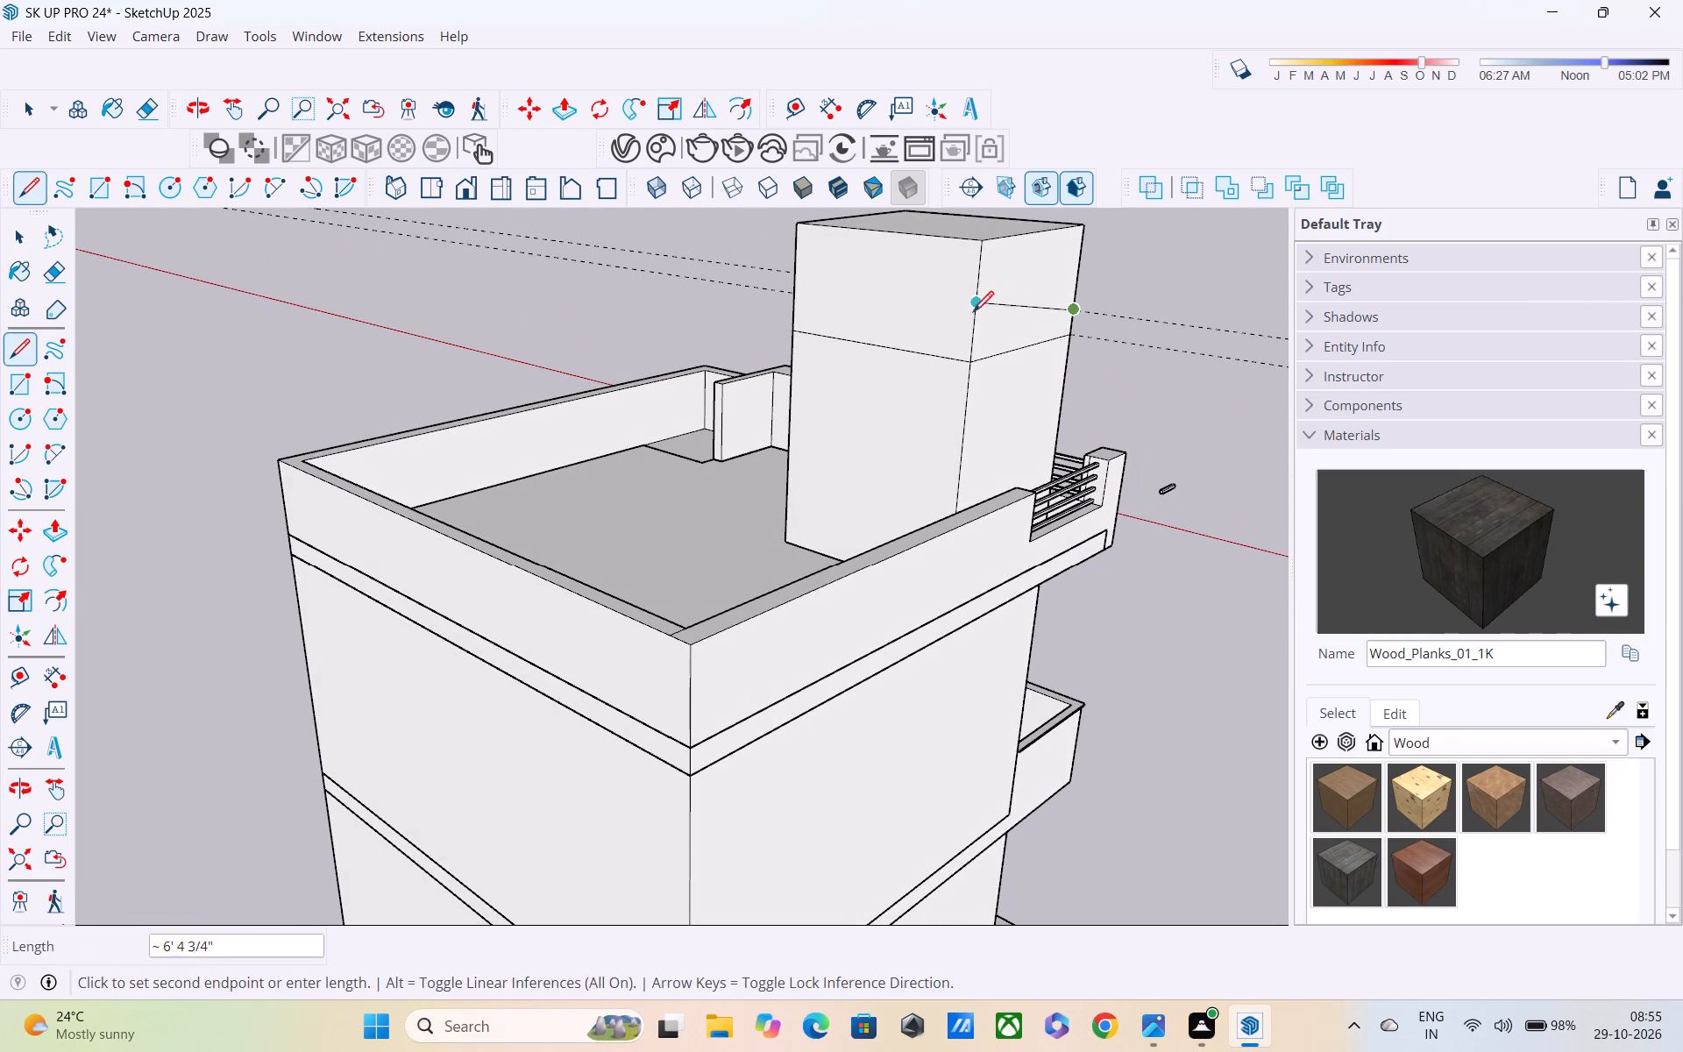
click(971, 335)
Continue the upper line across the tower's rear wall to the opposite corner, just above the lower line.
middle_drag(972, 335, 1181, 357)
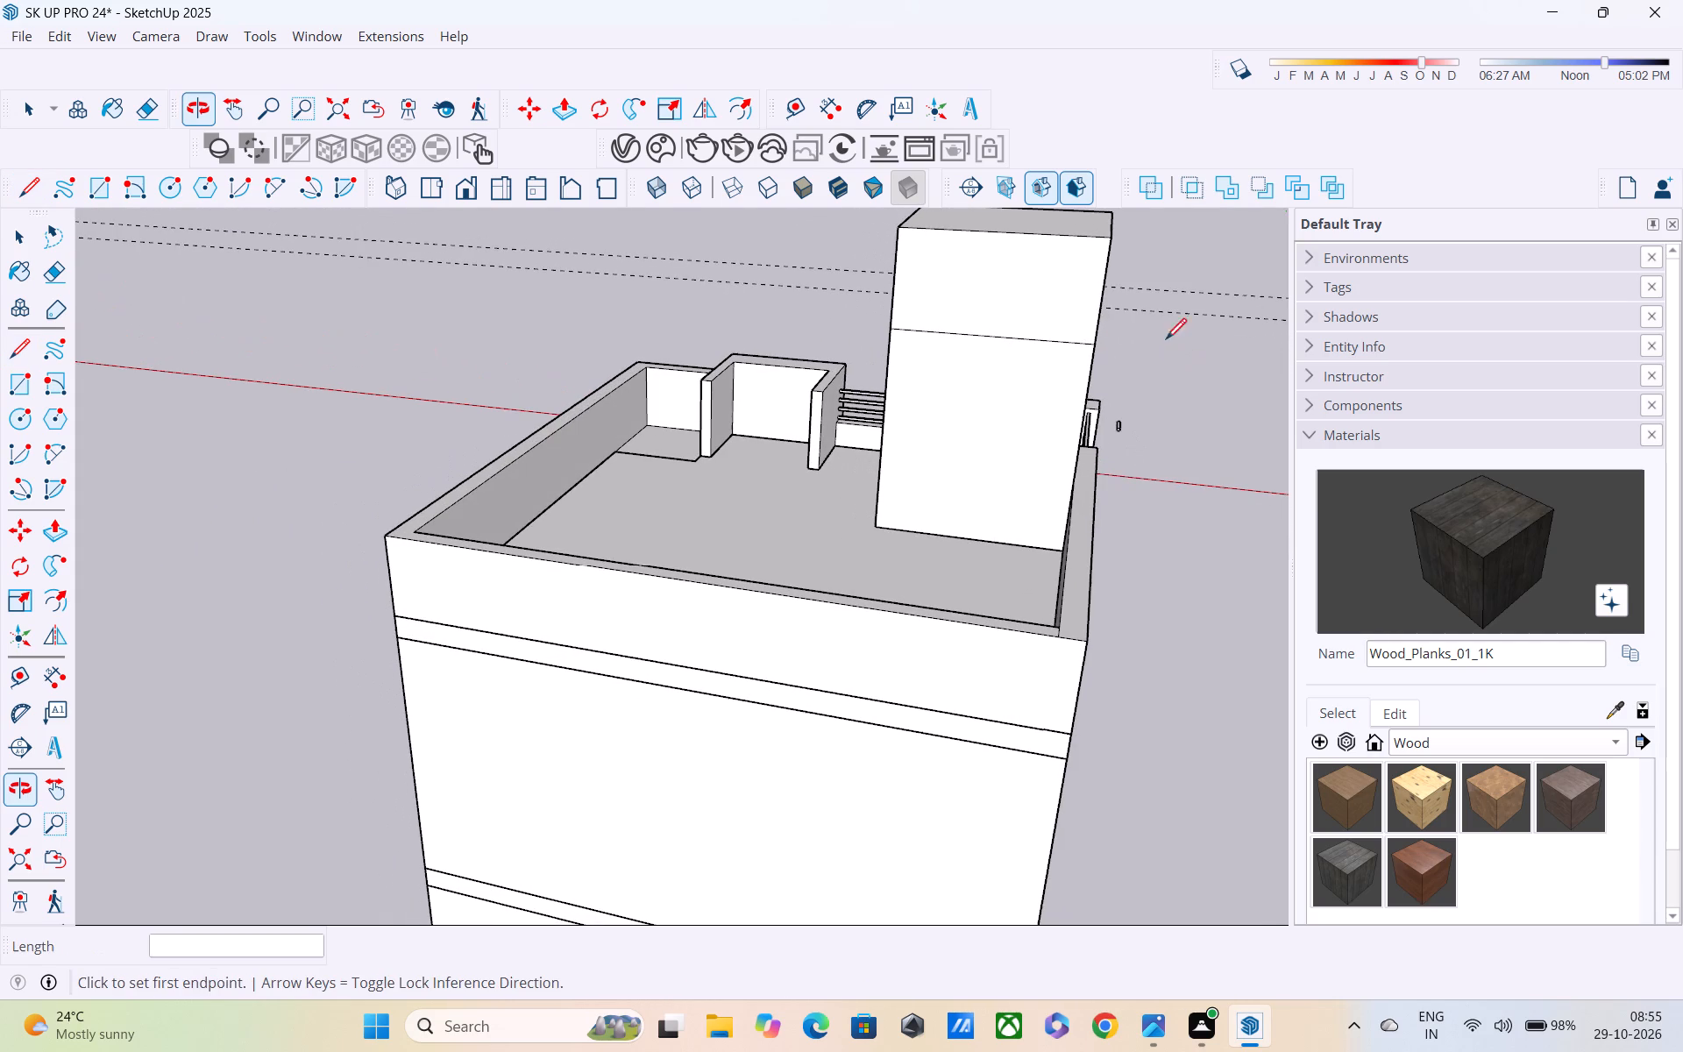
click(1098, 324)
middle_drag(931, 318, 1223, 355)
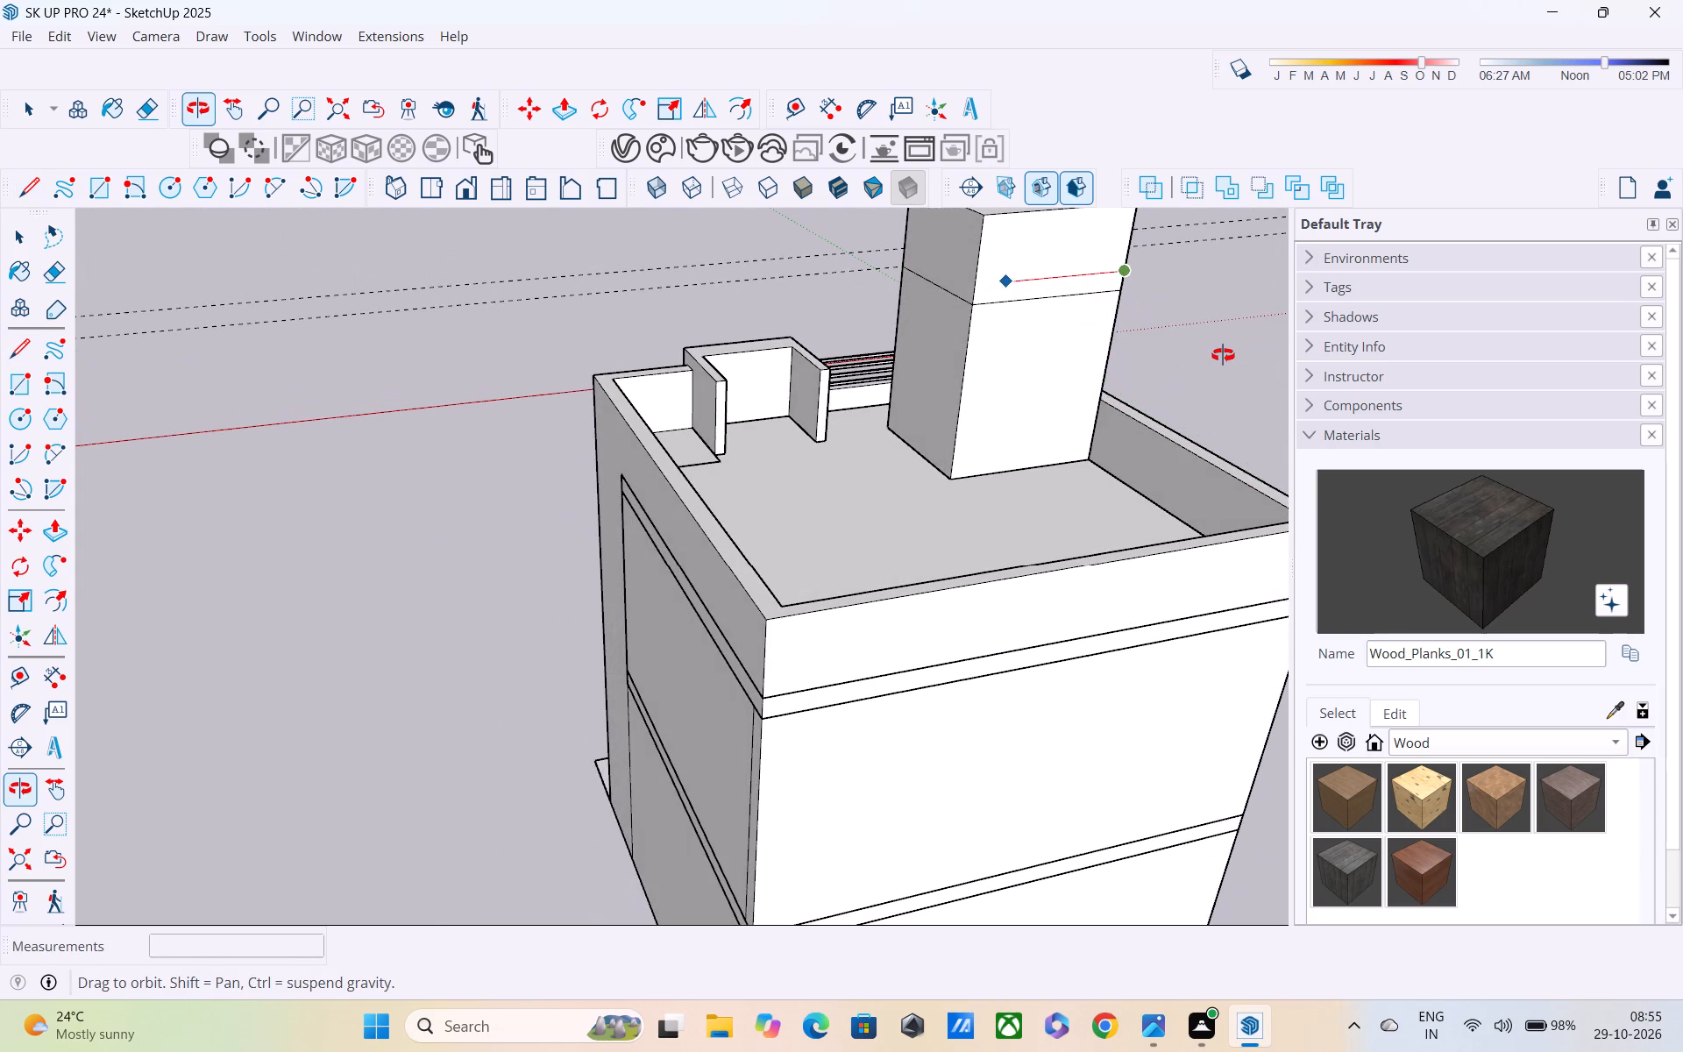
middle_drag(1223, 355, 1303, 507)
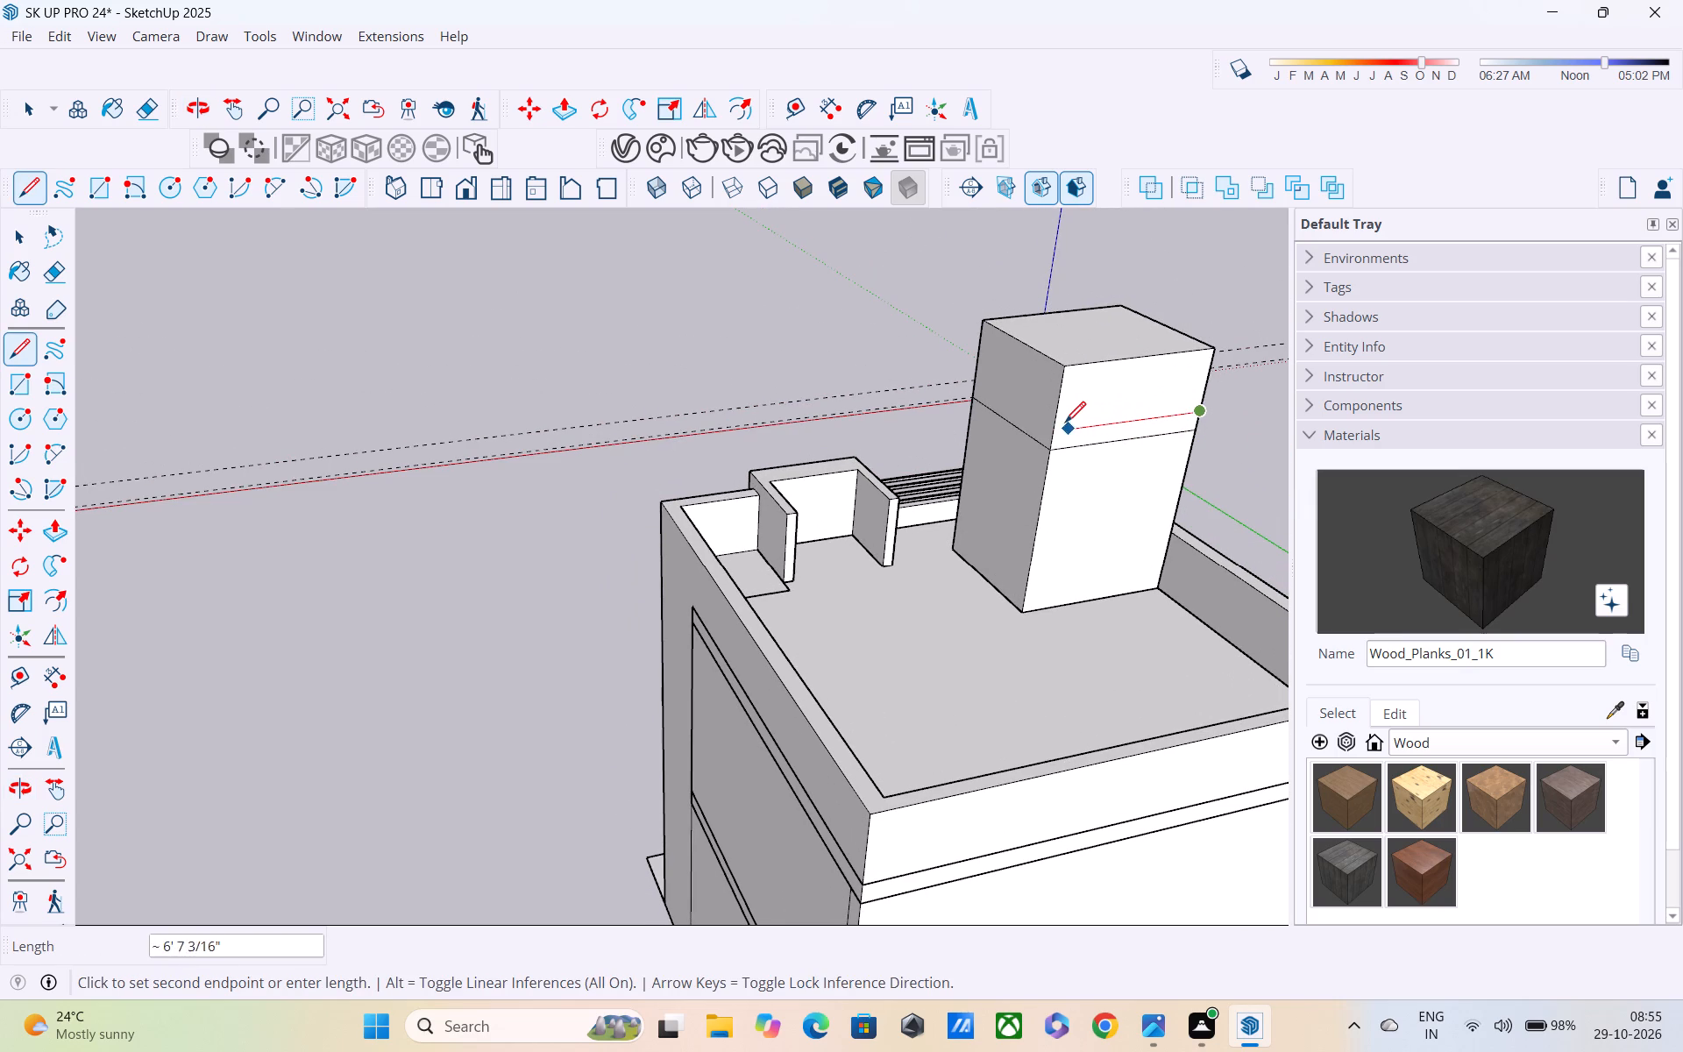
click(1063, 424)
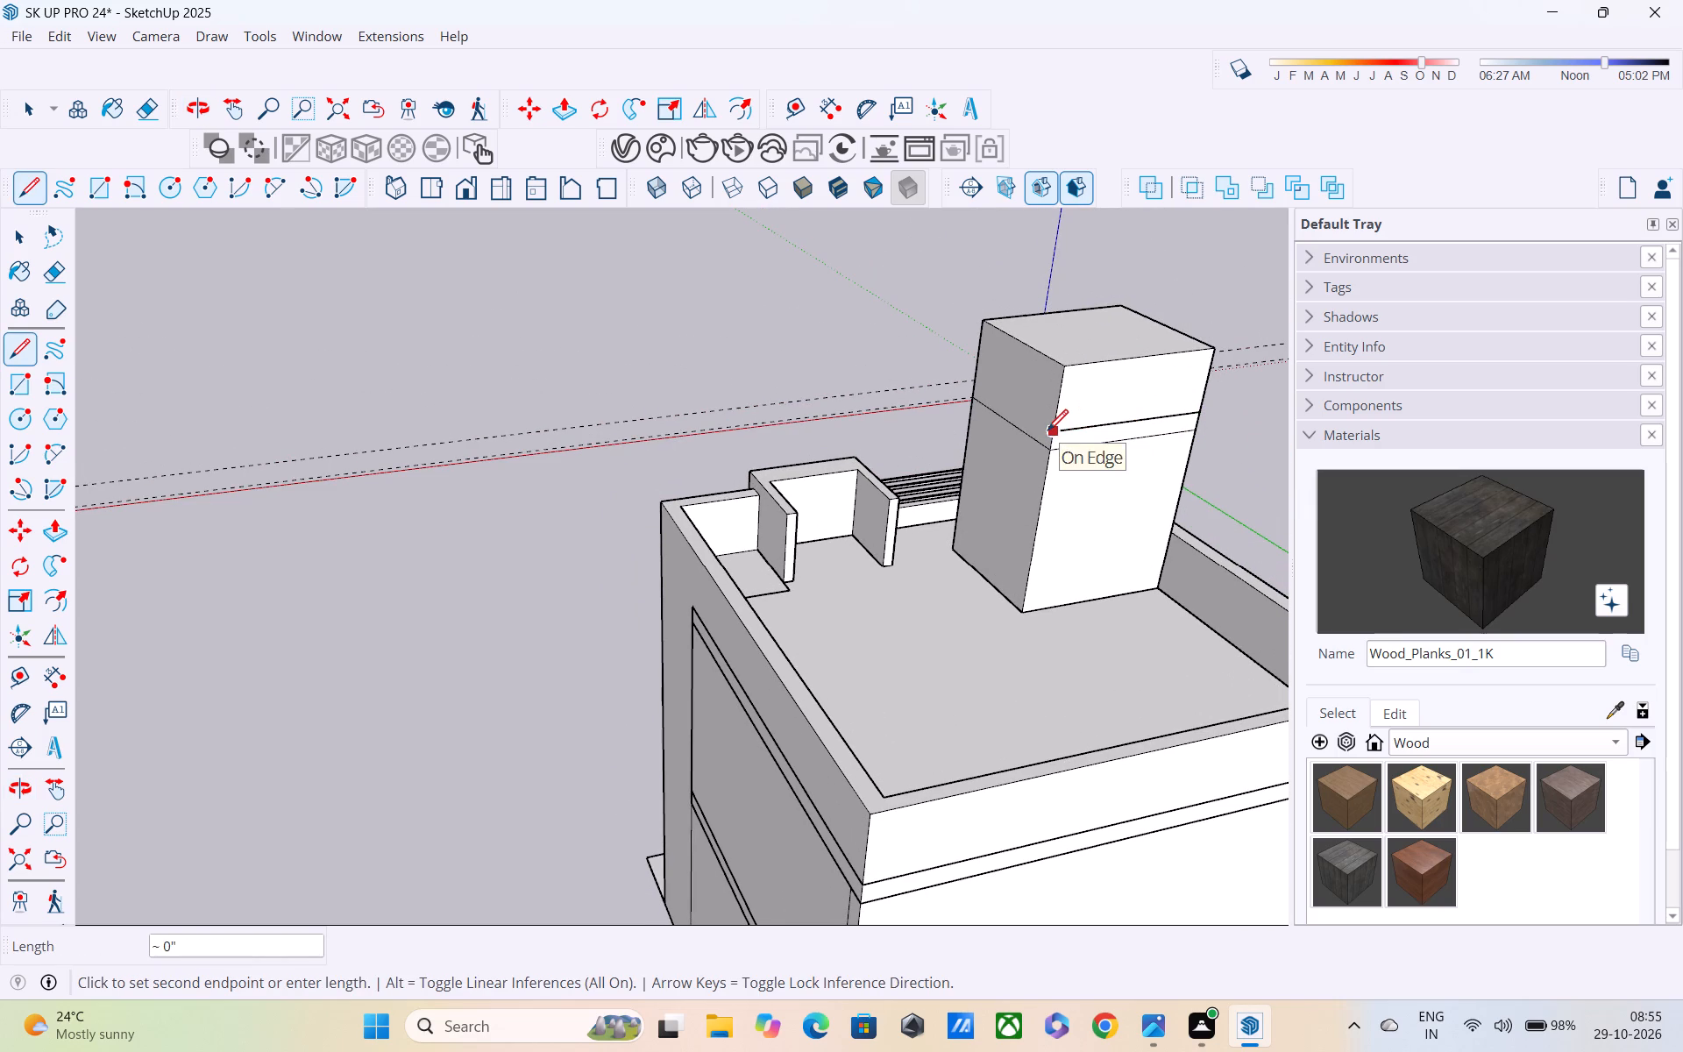
click(1051, 435)
Complete the upper line across the tower's other side wall, meeting the front wall's upper line at the corner.
middle_drag(1008, 406, 1489, 370)
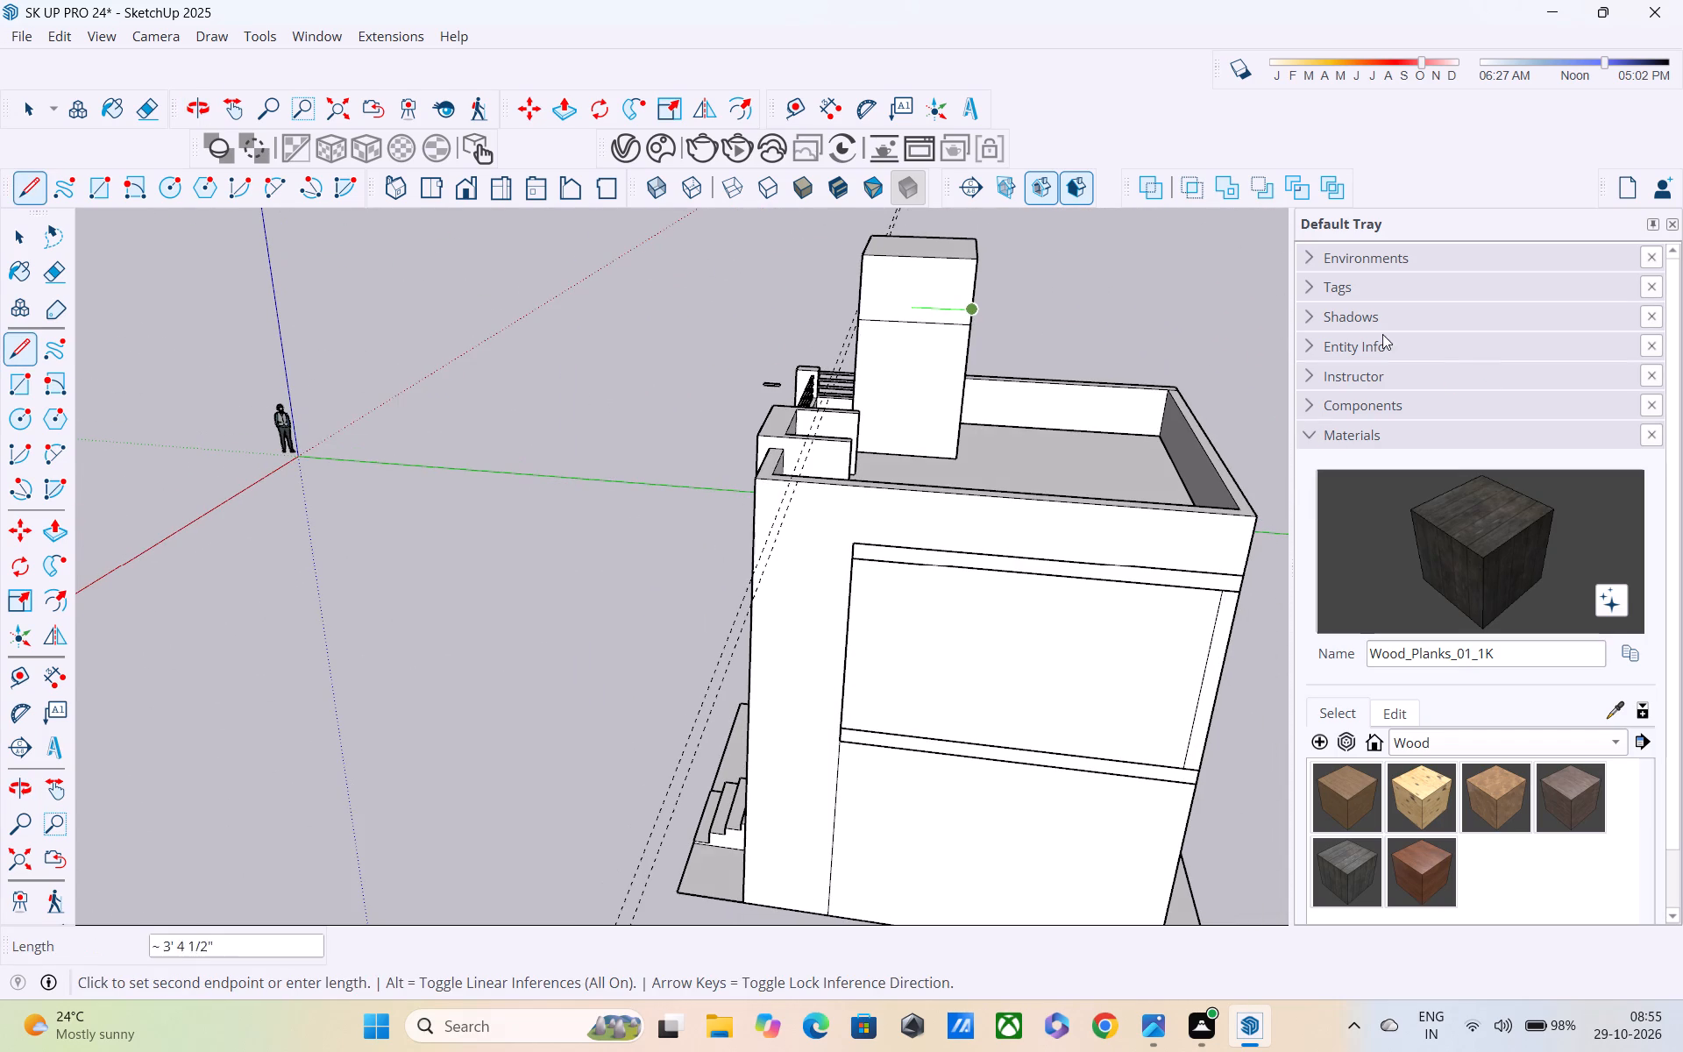
scroll(869, 322, up, 11)
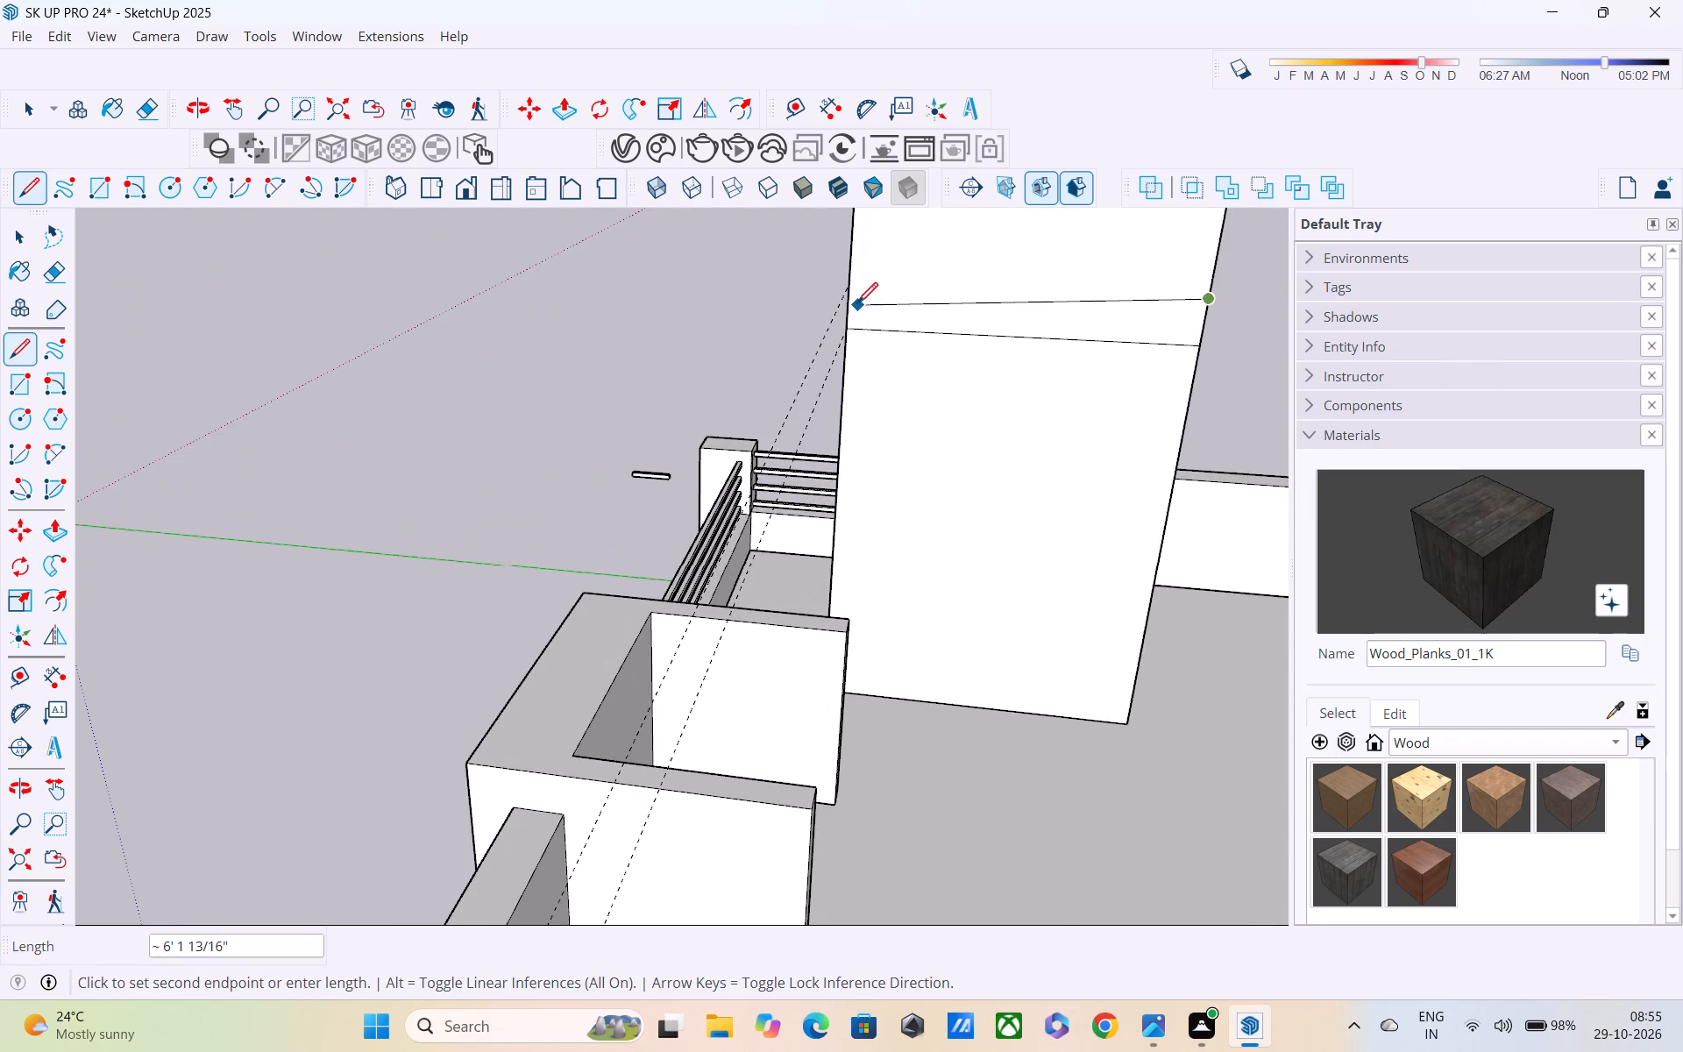
scroll(856, 304, up, 4)
middle_drag(849, 294, 934, 295)
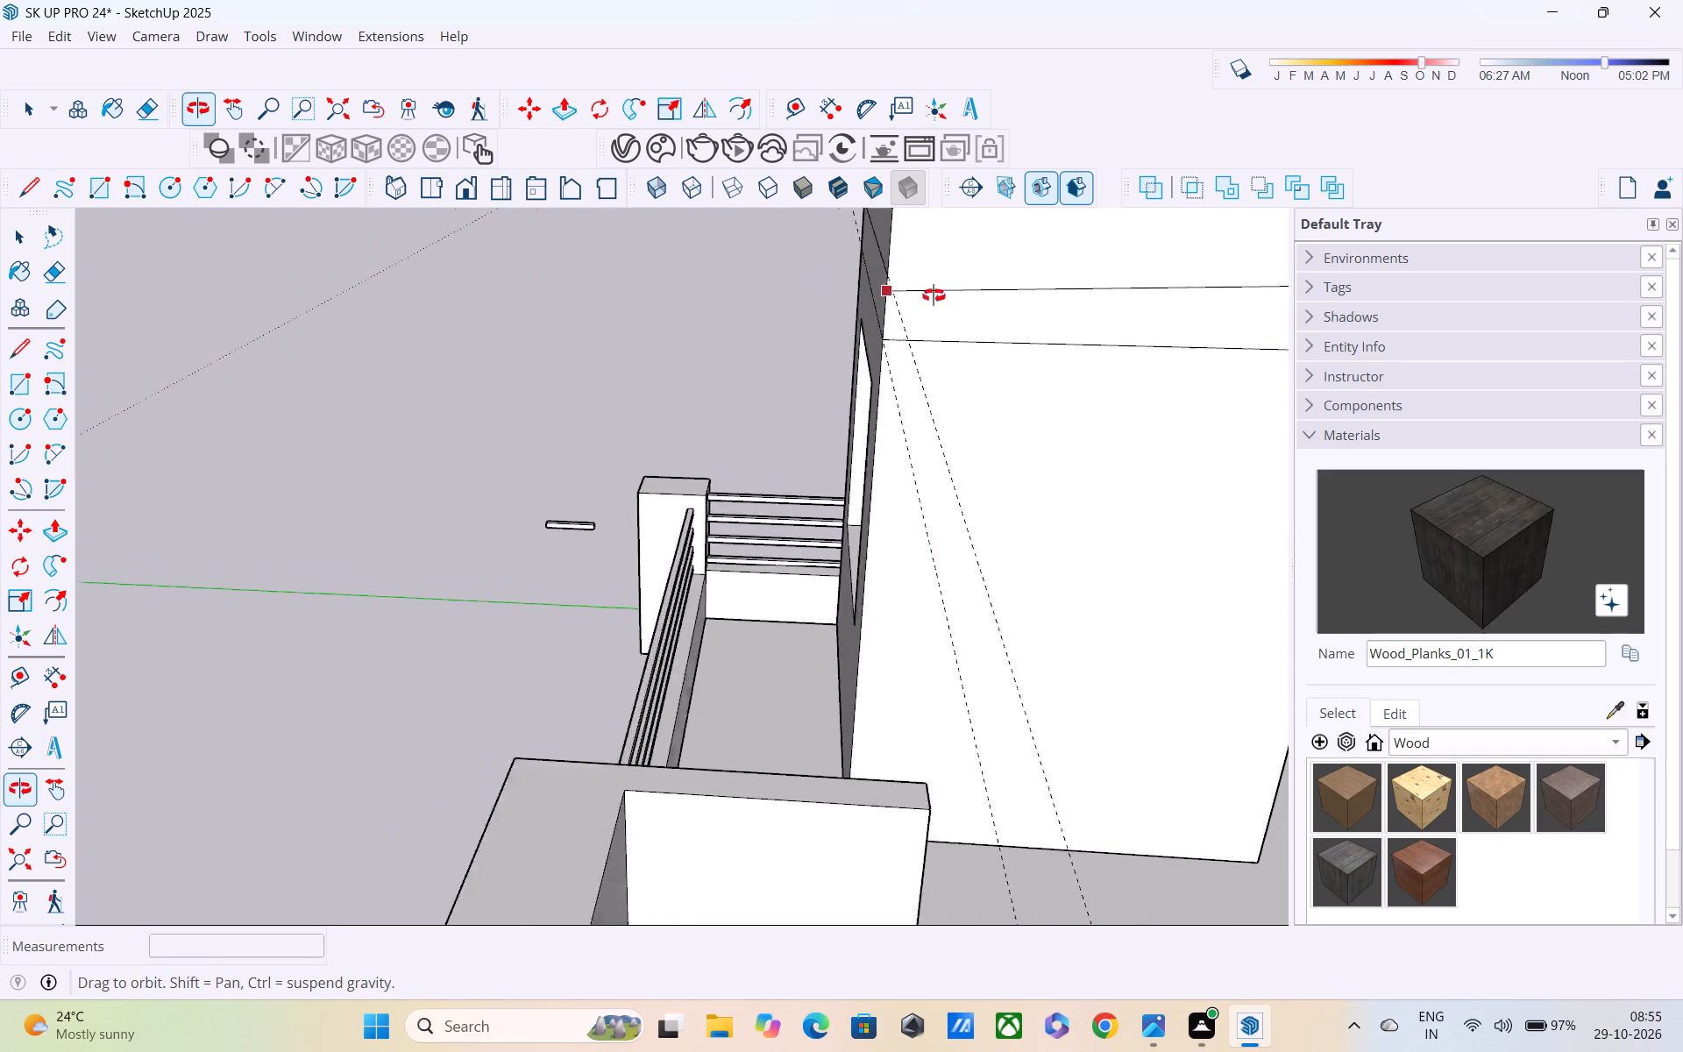
middle_drag(934, 295, 1052, 285)
click(976, 256)
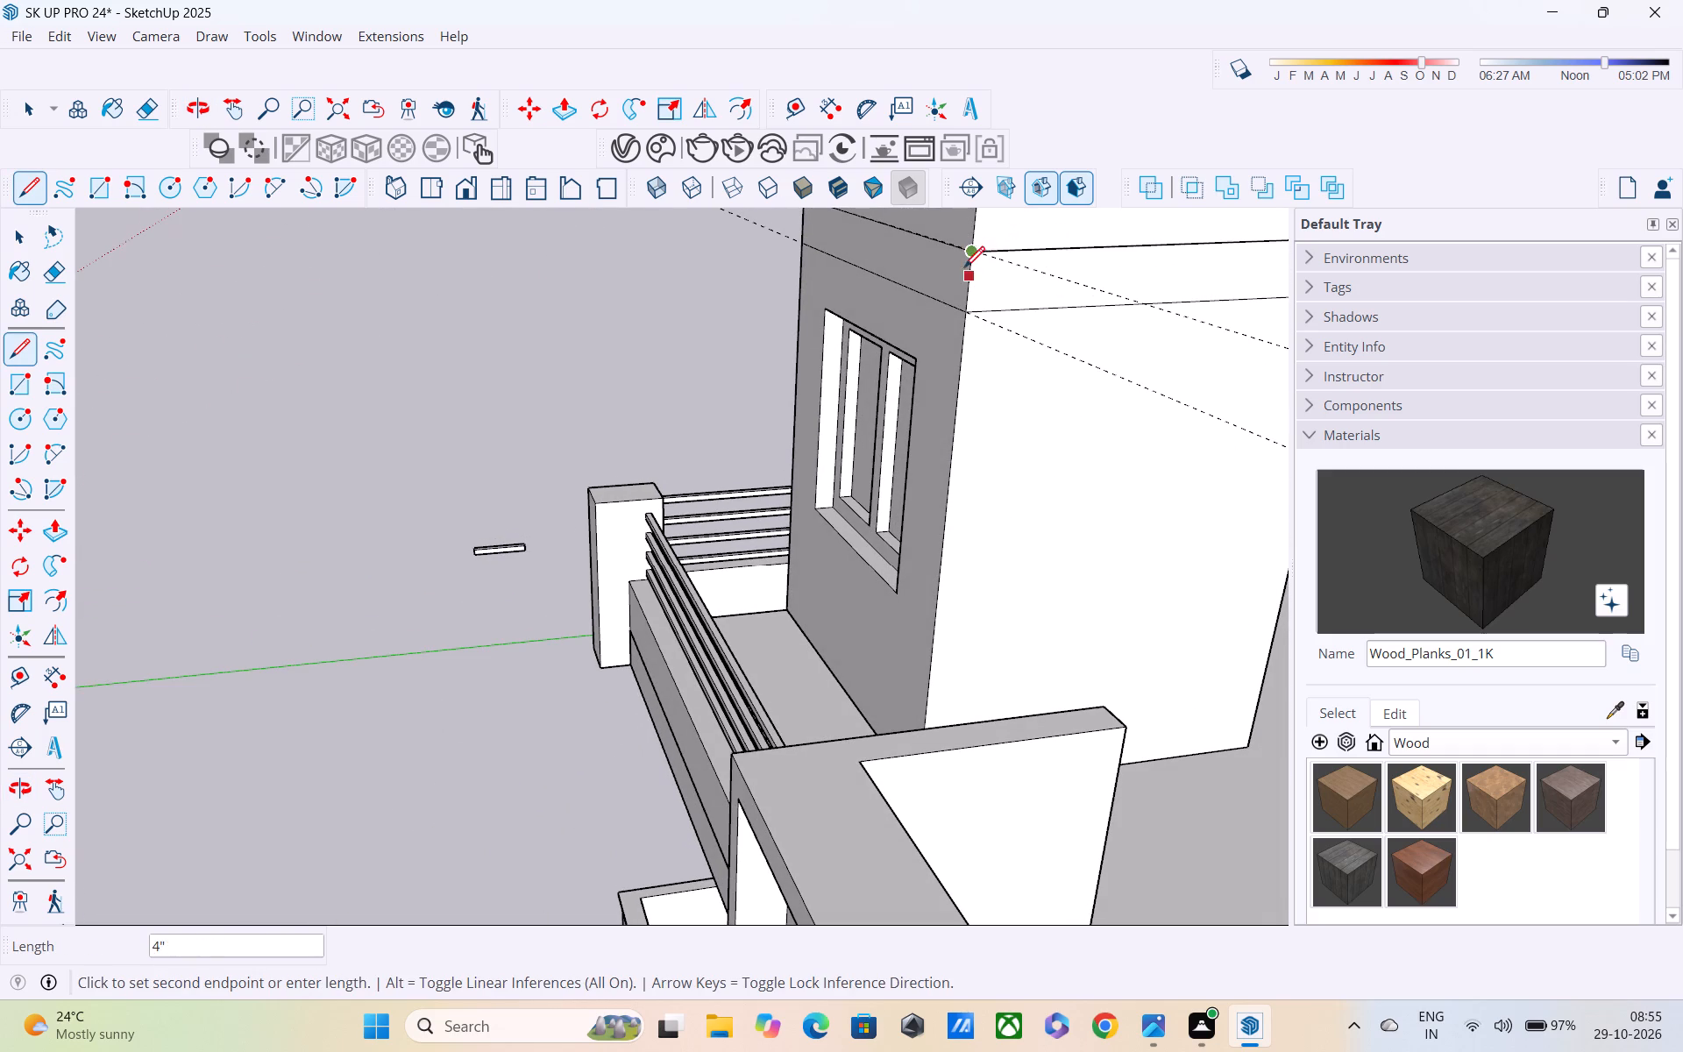
scroll(964, 269, down, 14)
key(space)
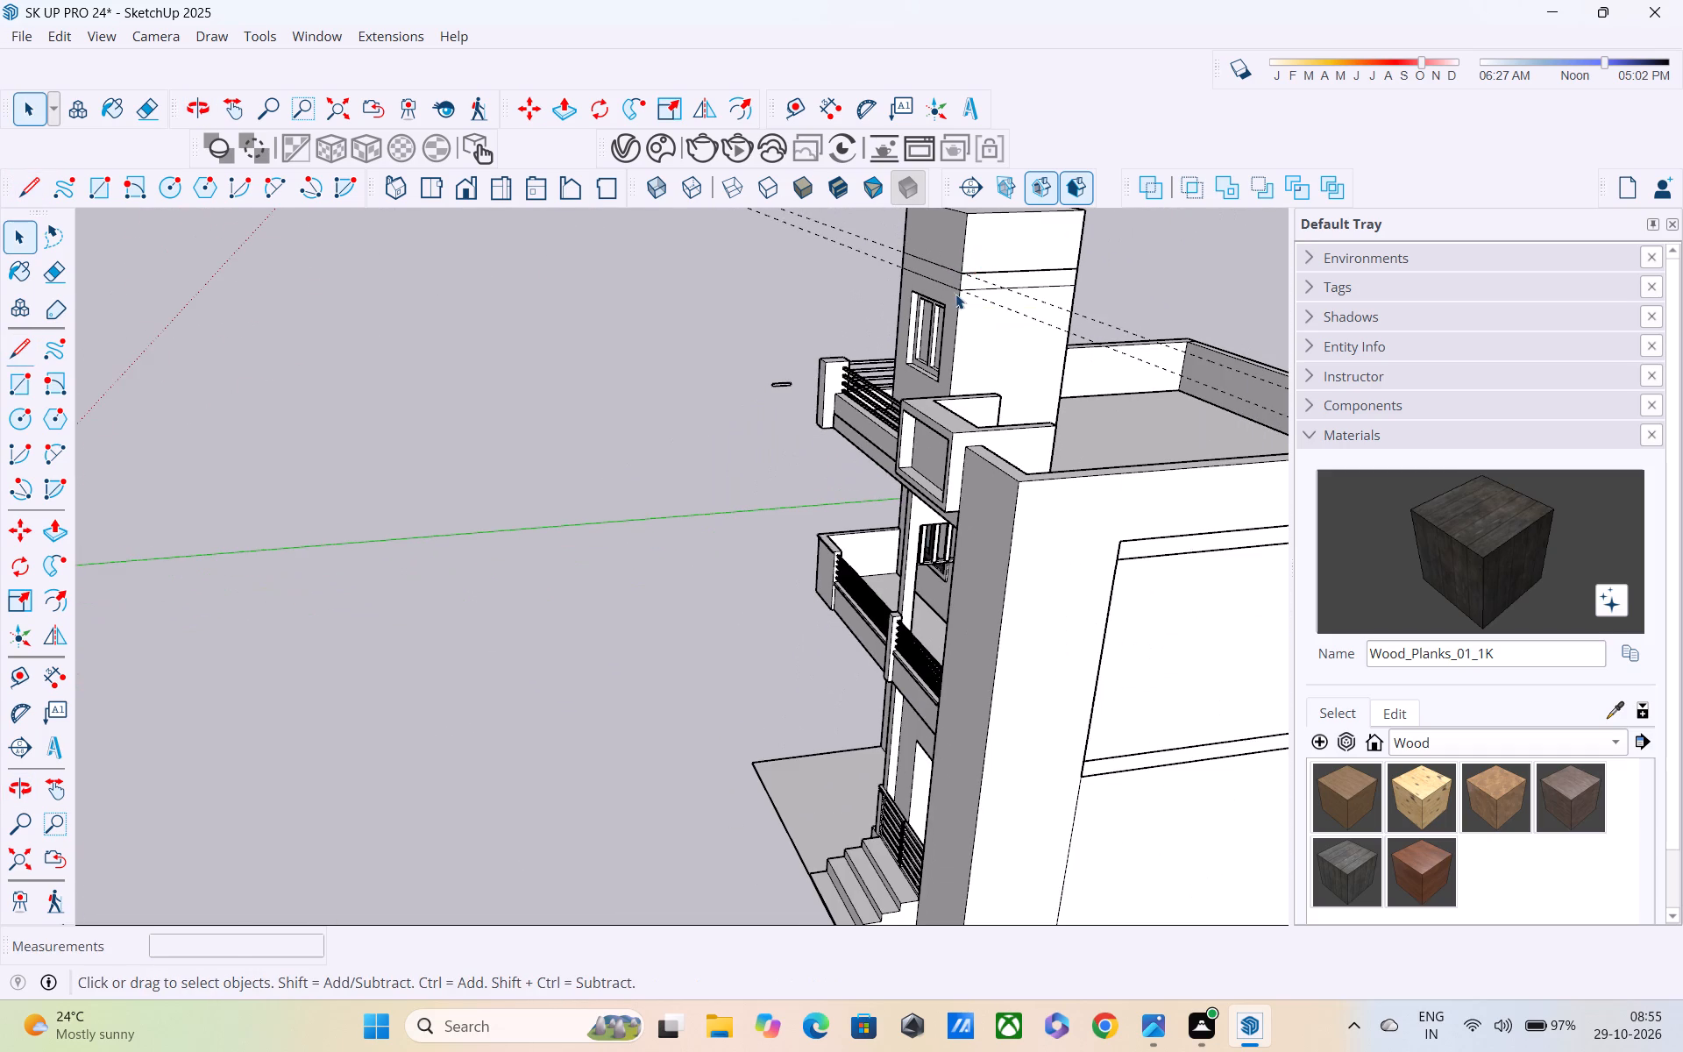
Delete both dashed construction guides running past the tower.
scroll(954, 292, down, 5)
middle_drag(975, 300, 1419, 291)
shift+middle_drag(1090, 347, 1273, 507)
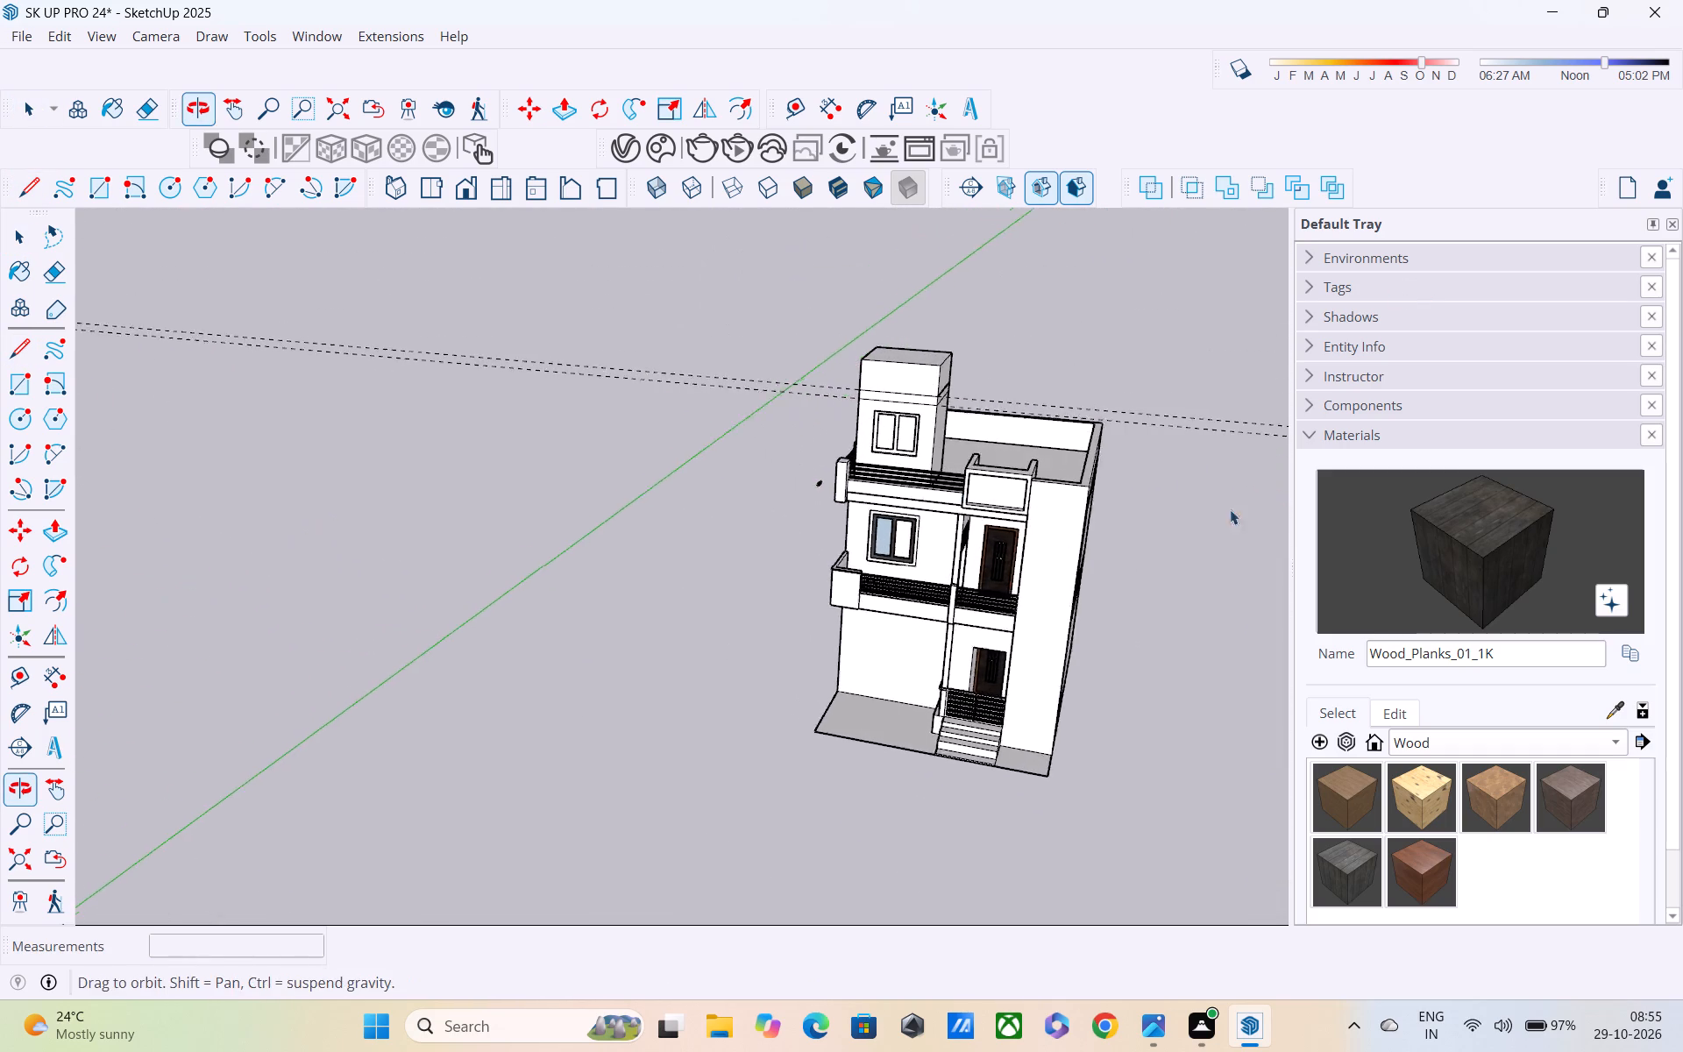
middle_drag(746, 450, 1076, 245)
scroll(747, 427, up, 4)
middle_drag(742, 430, 765, 561)
drag(501, 402, 482, 614)
key(Delete)
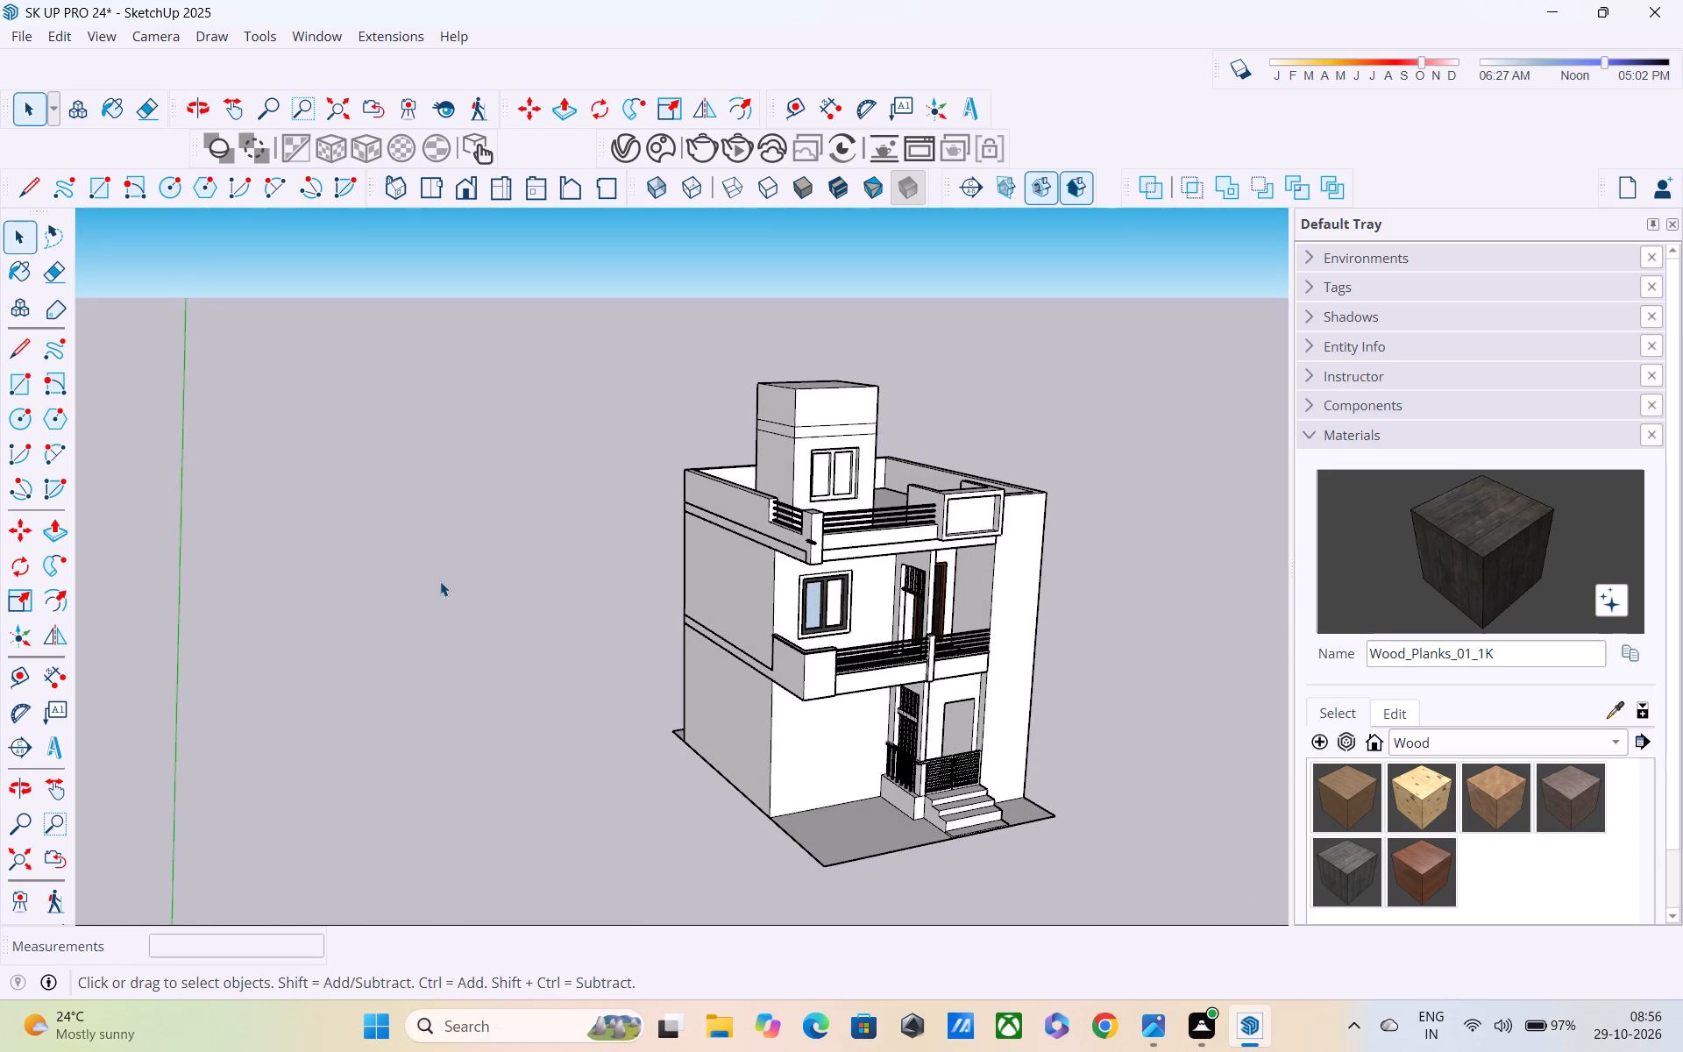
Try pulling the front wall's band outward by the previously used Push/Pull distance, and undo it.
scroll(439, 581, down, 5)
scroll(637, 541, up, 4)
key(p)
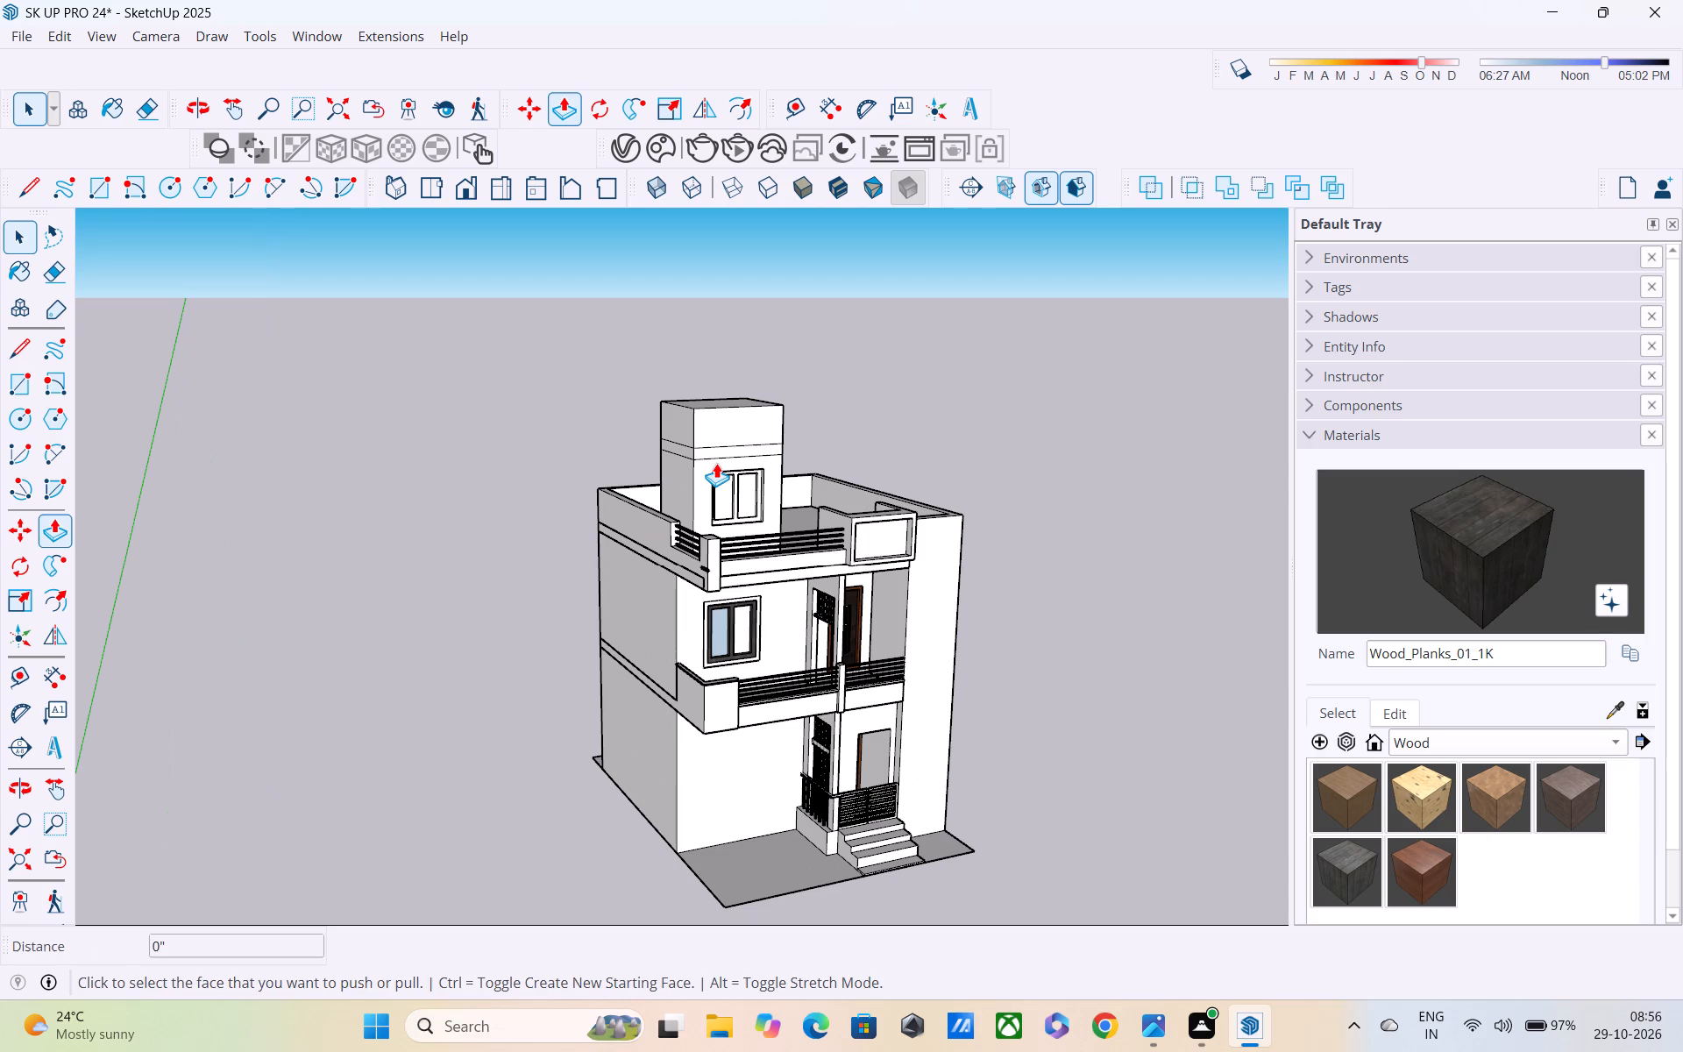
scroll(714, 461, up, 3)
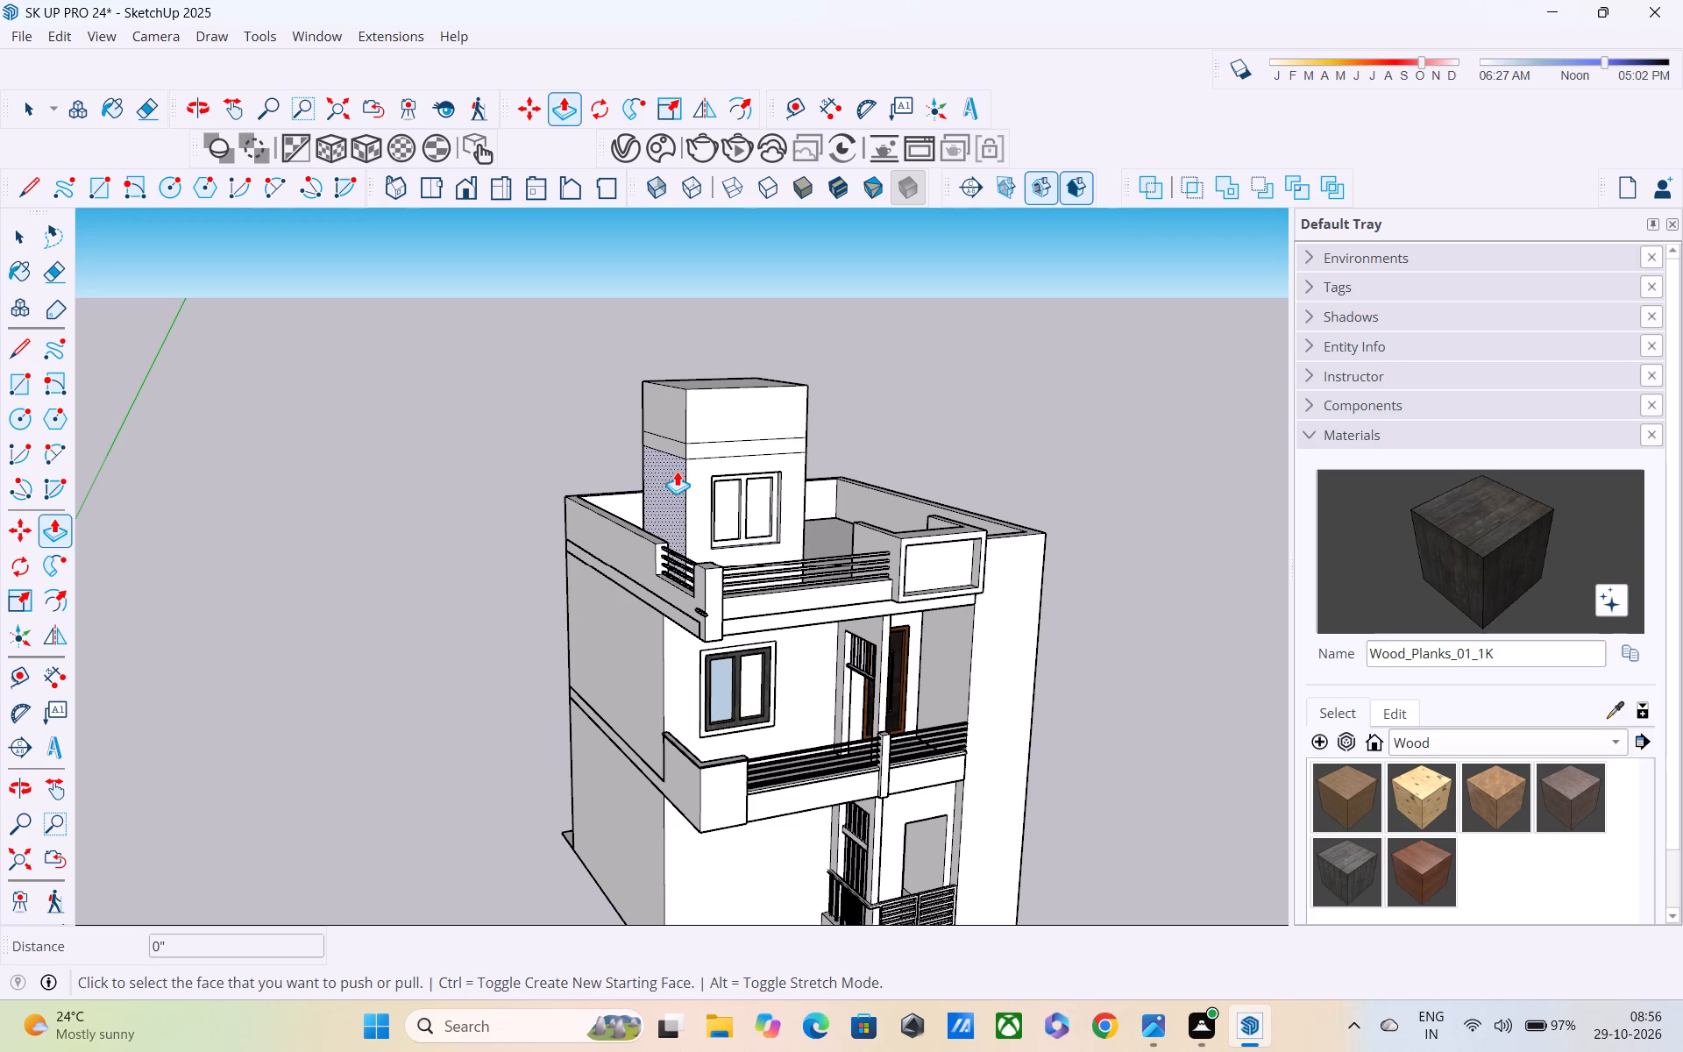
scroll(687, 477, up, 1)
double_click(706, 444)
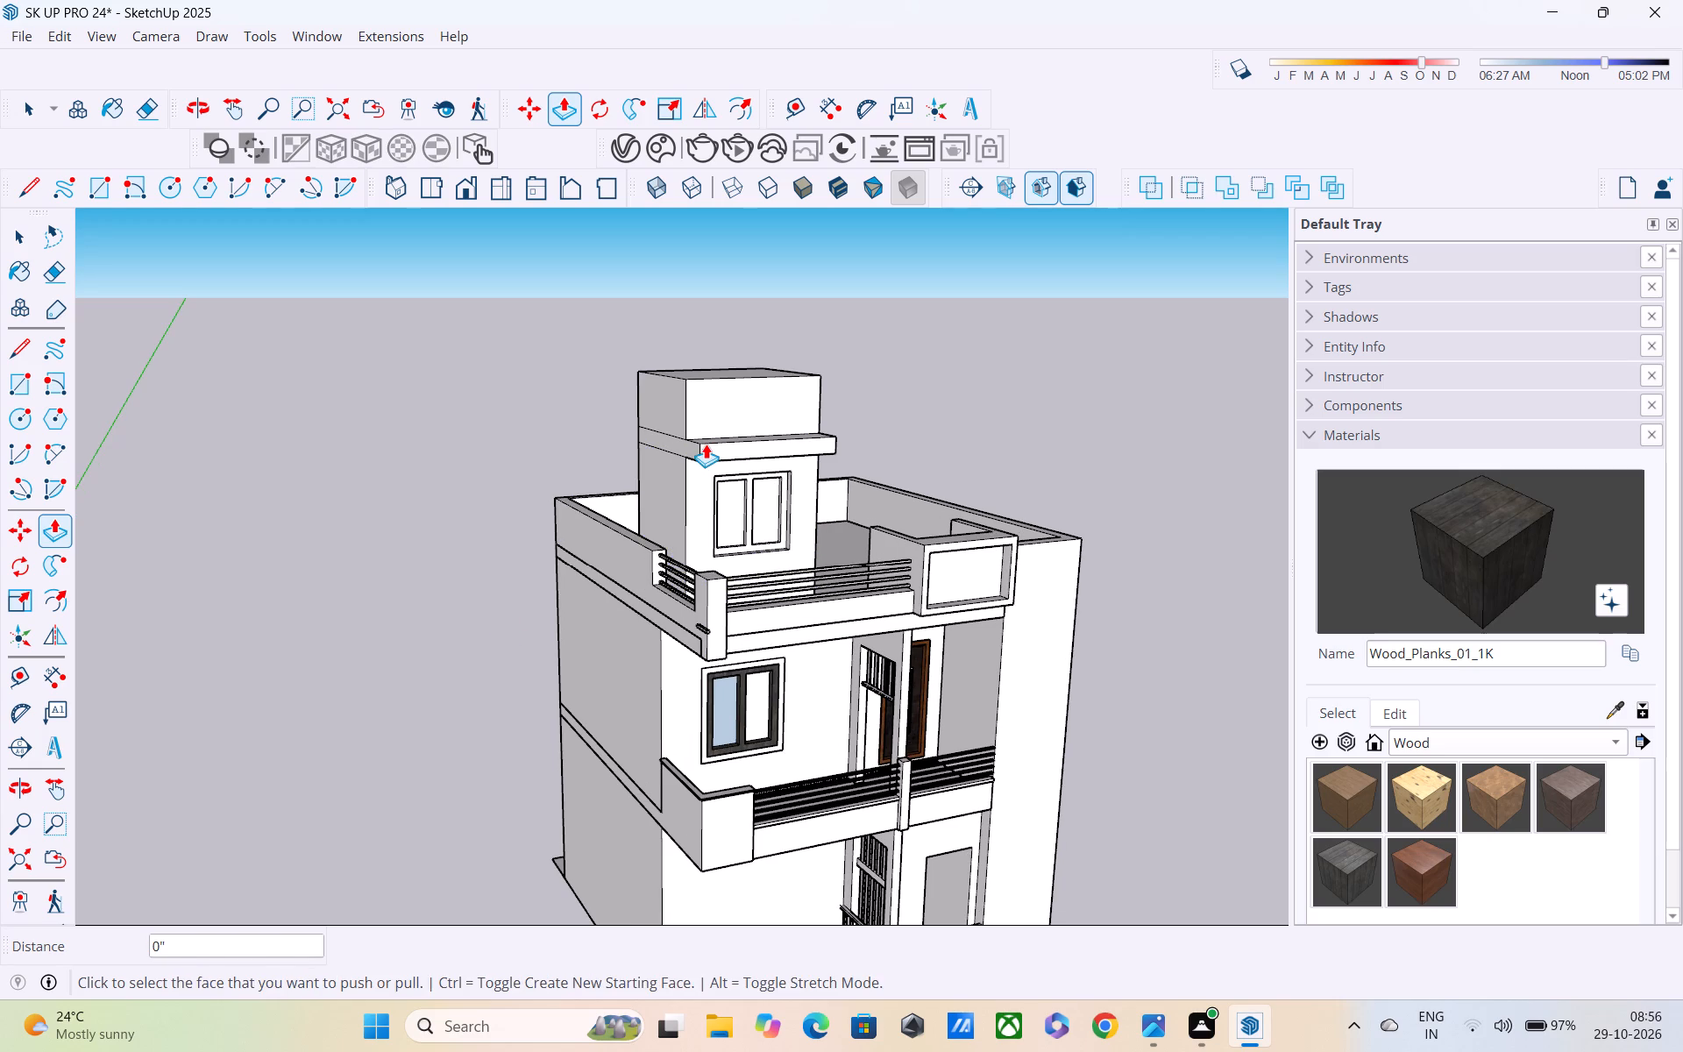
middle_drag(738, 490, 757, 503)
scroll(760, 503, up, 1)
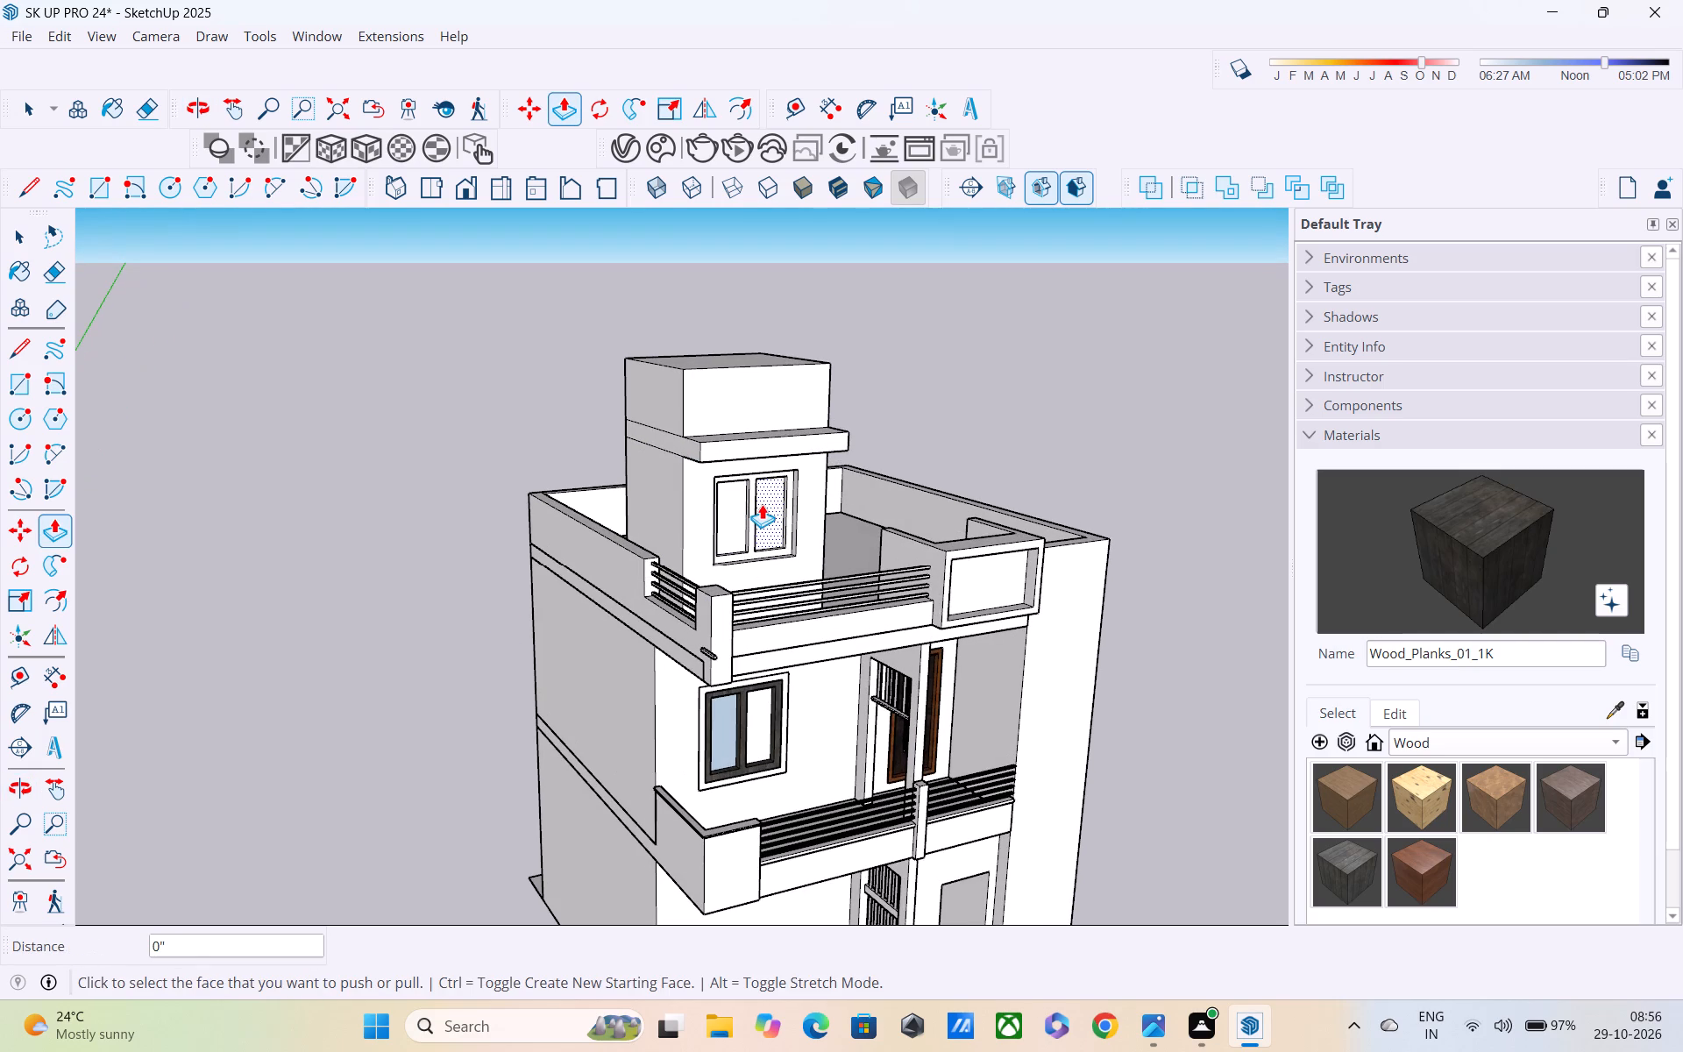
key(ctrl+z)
Pull the band above the window on the tower's front wall outward by 5".
scroll(742, 448, up, 1)
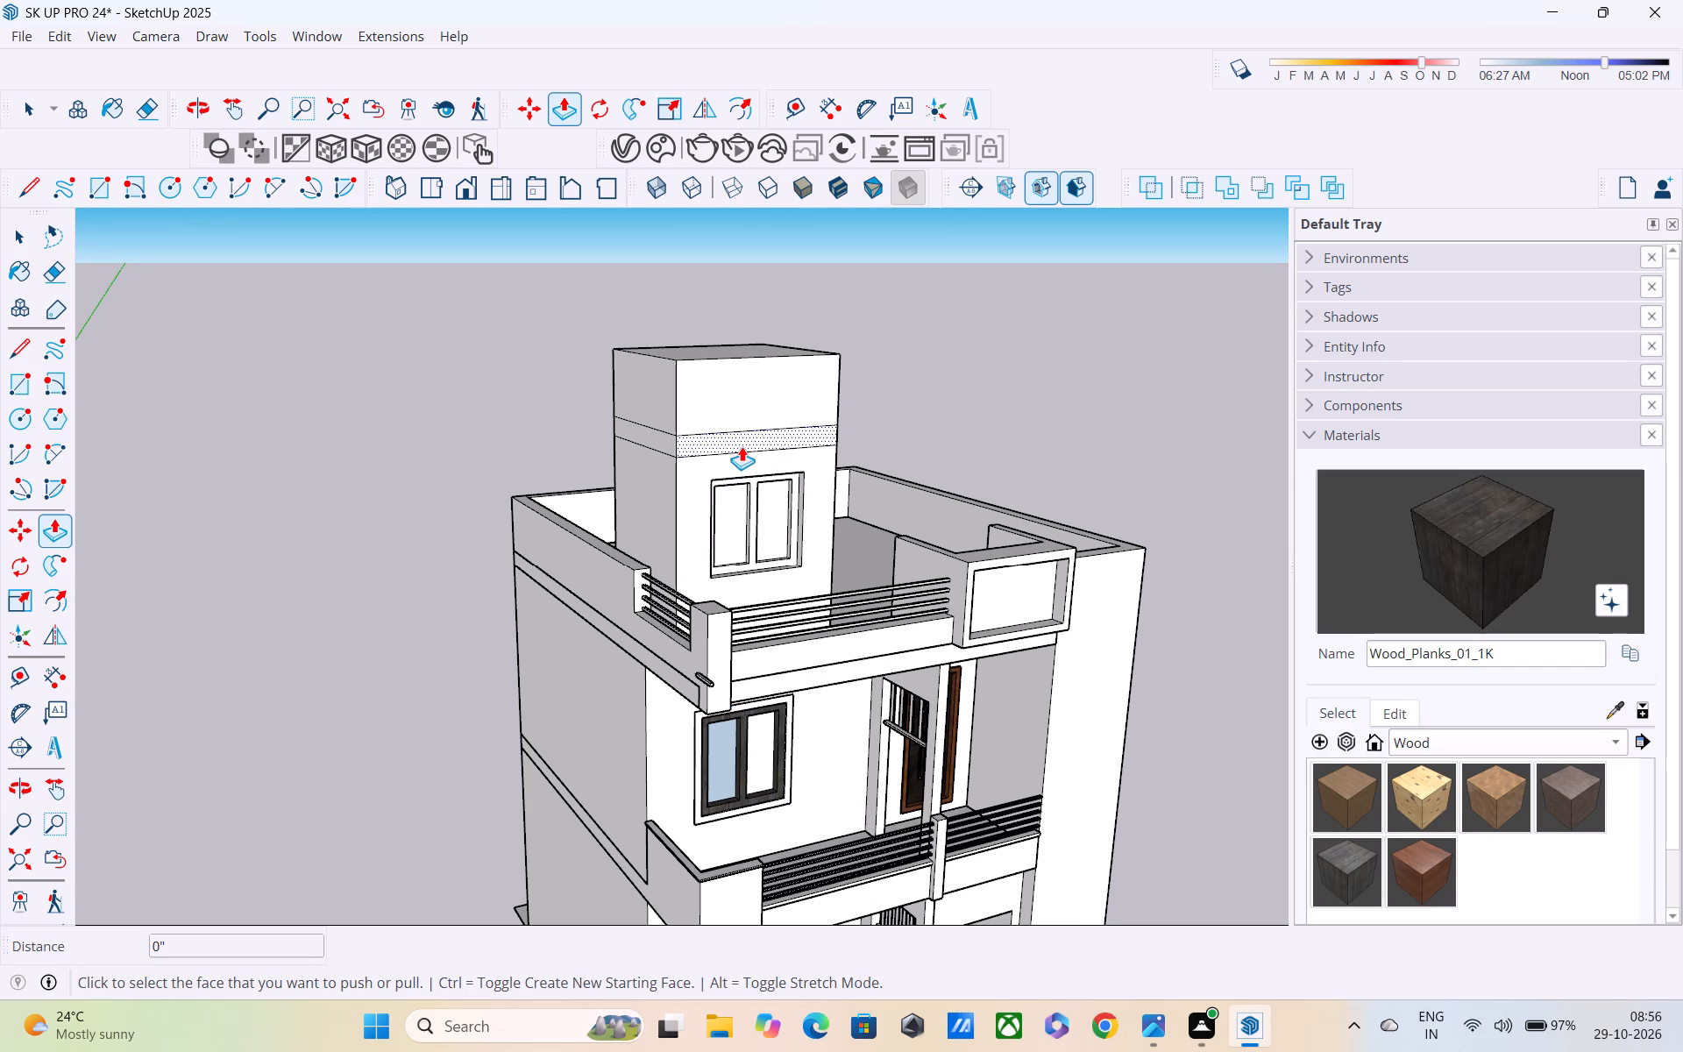
click(742, 444)
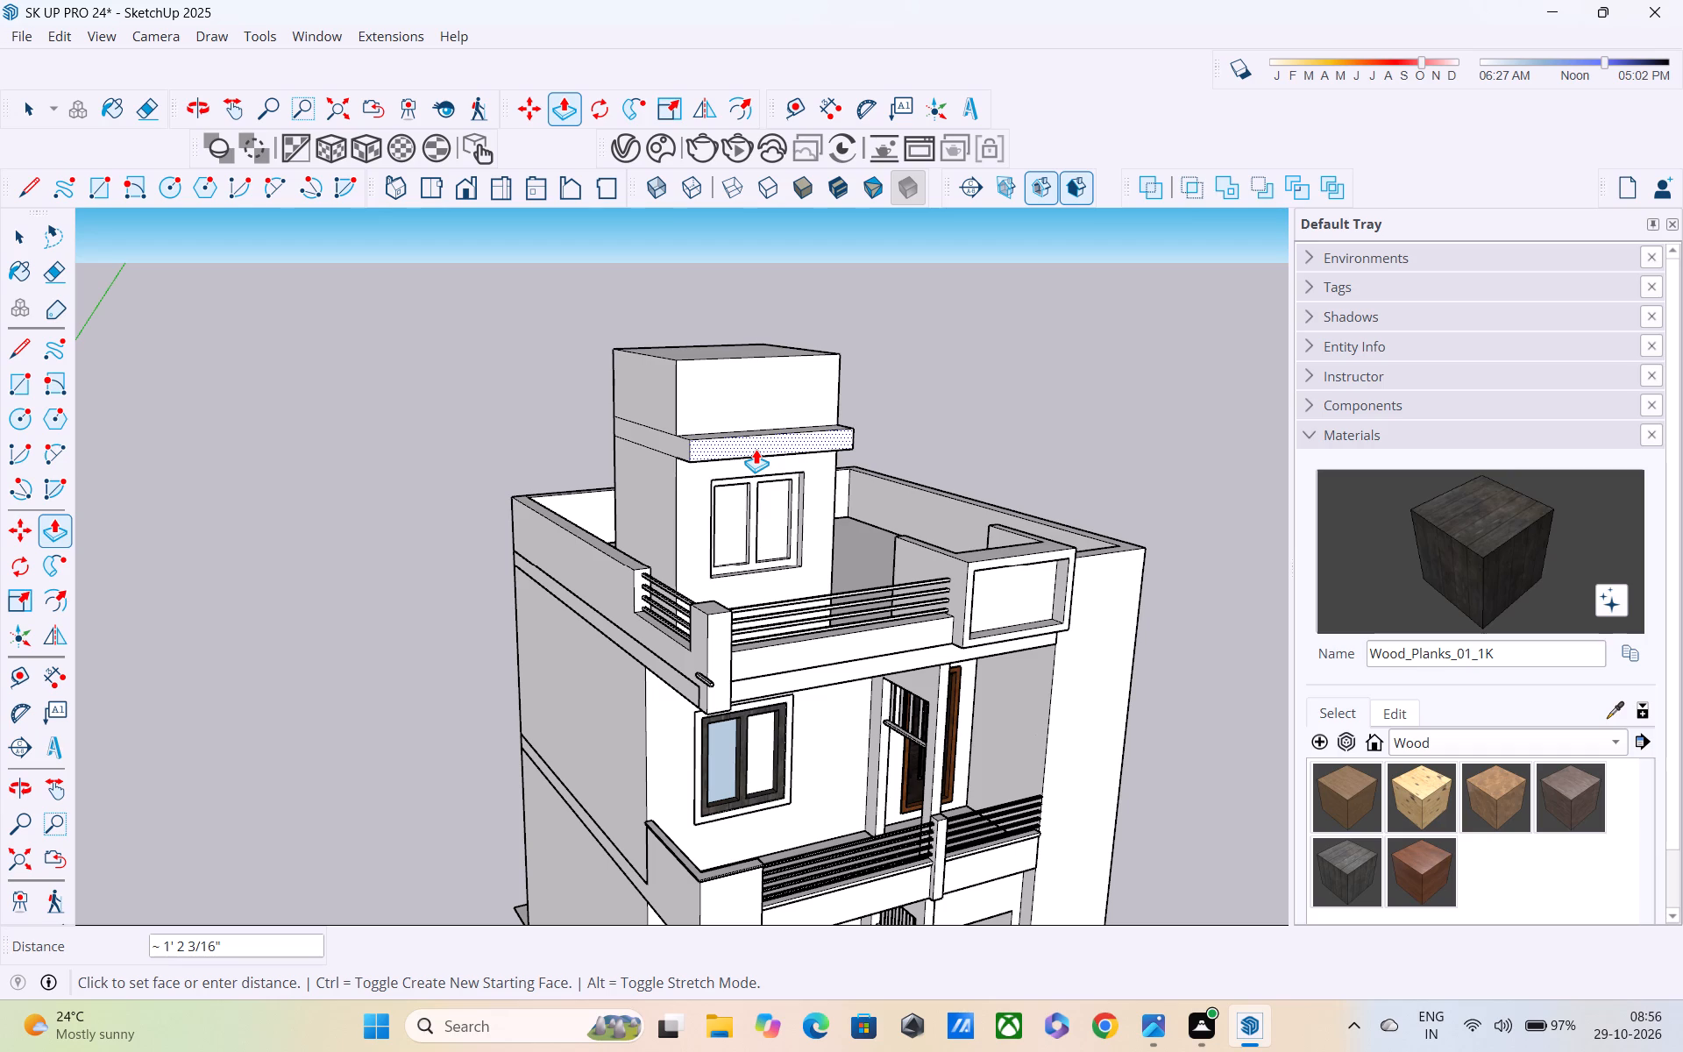
key(2)
key(BackSpace)
text(5")
key(Return)
Pull the band on the adjoining side wall left of the window outward by the same 5".
middle_drag(976, 324, 1117, 362)
scroll(623, 423, up, 4)
double_click(732, 456)
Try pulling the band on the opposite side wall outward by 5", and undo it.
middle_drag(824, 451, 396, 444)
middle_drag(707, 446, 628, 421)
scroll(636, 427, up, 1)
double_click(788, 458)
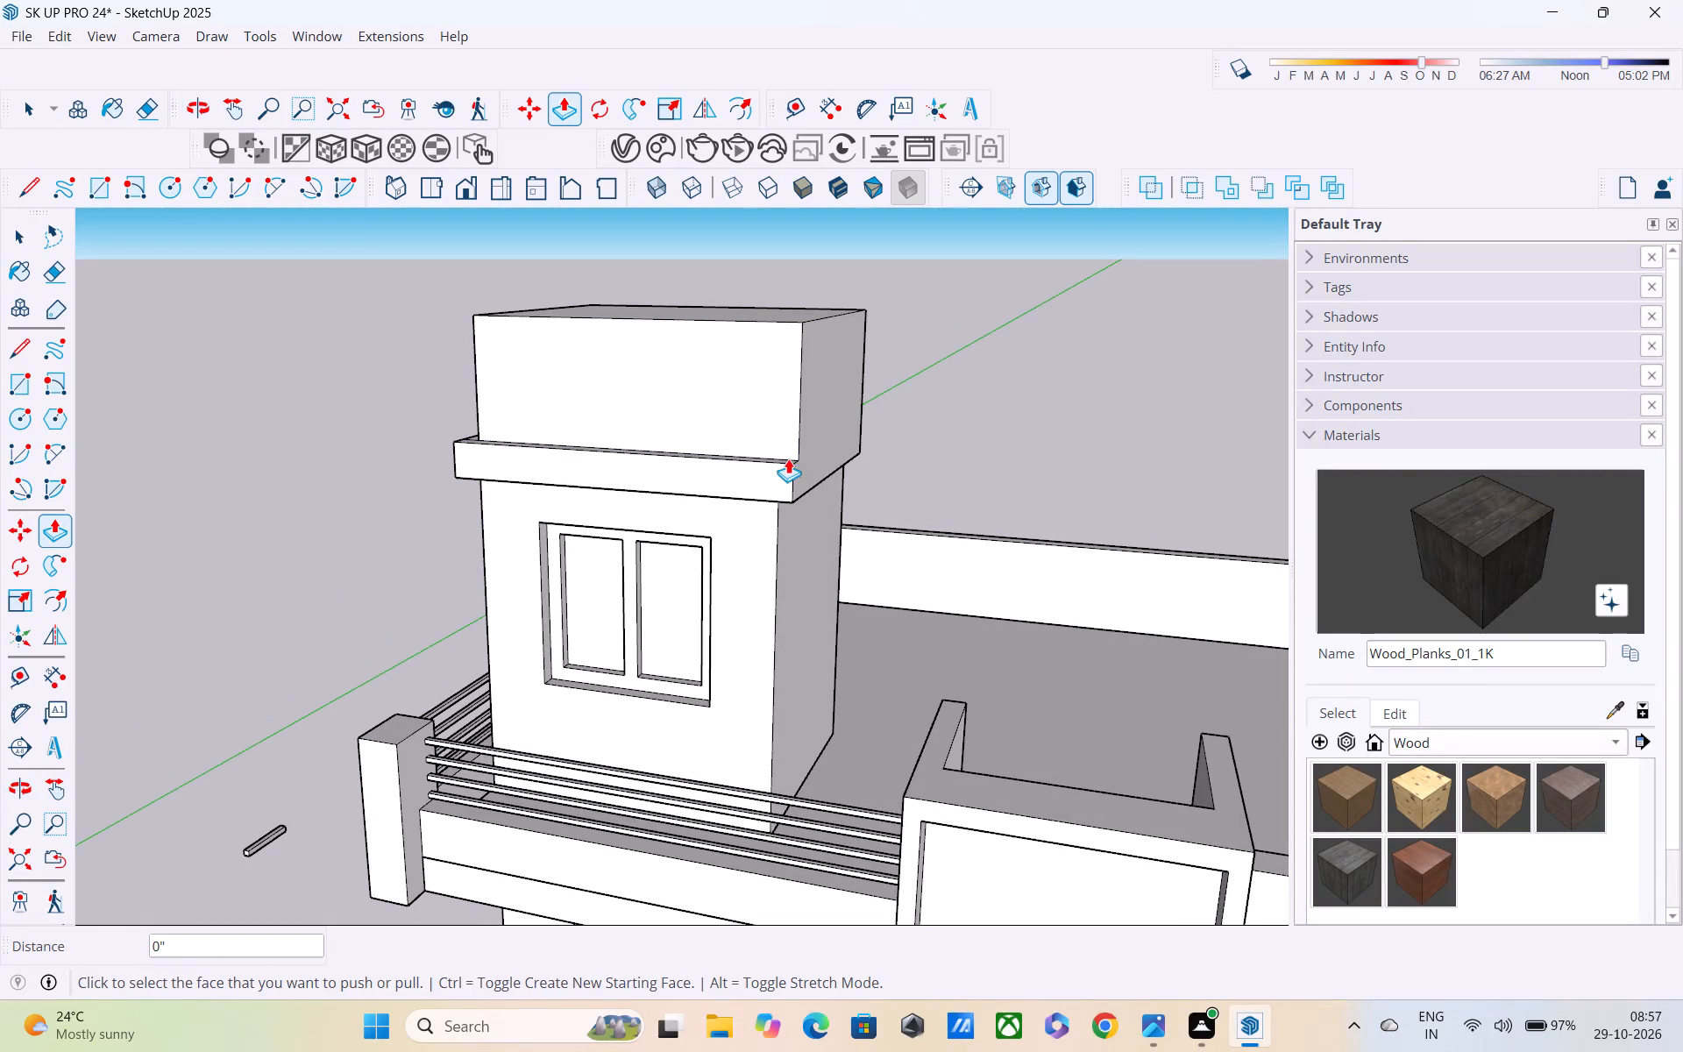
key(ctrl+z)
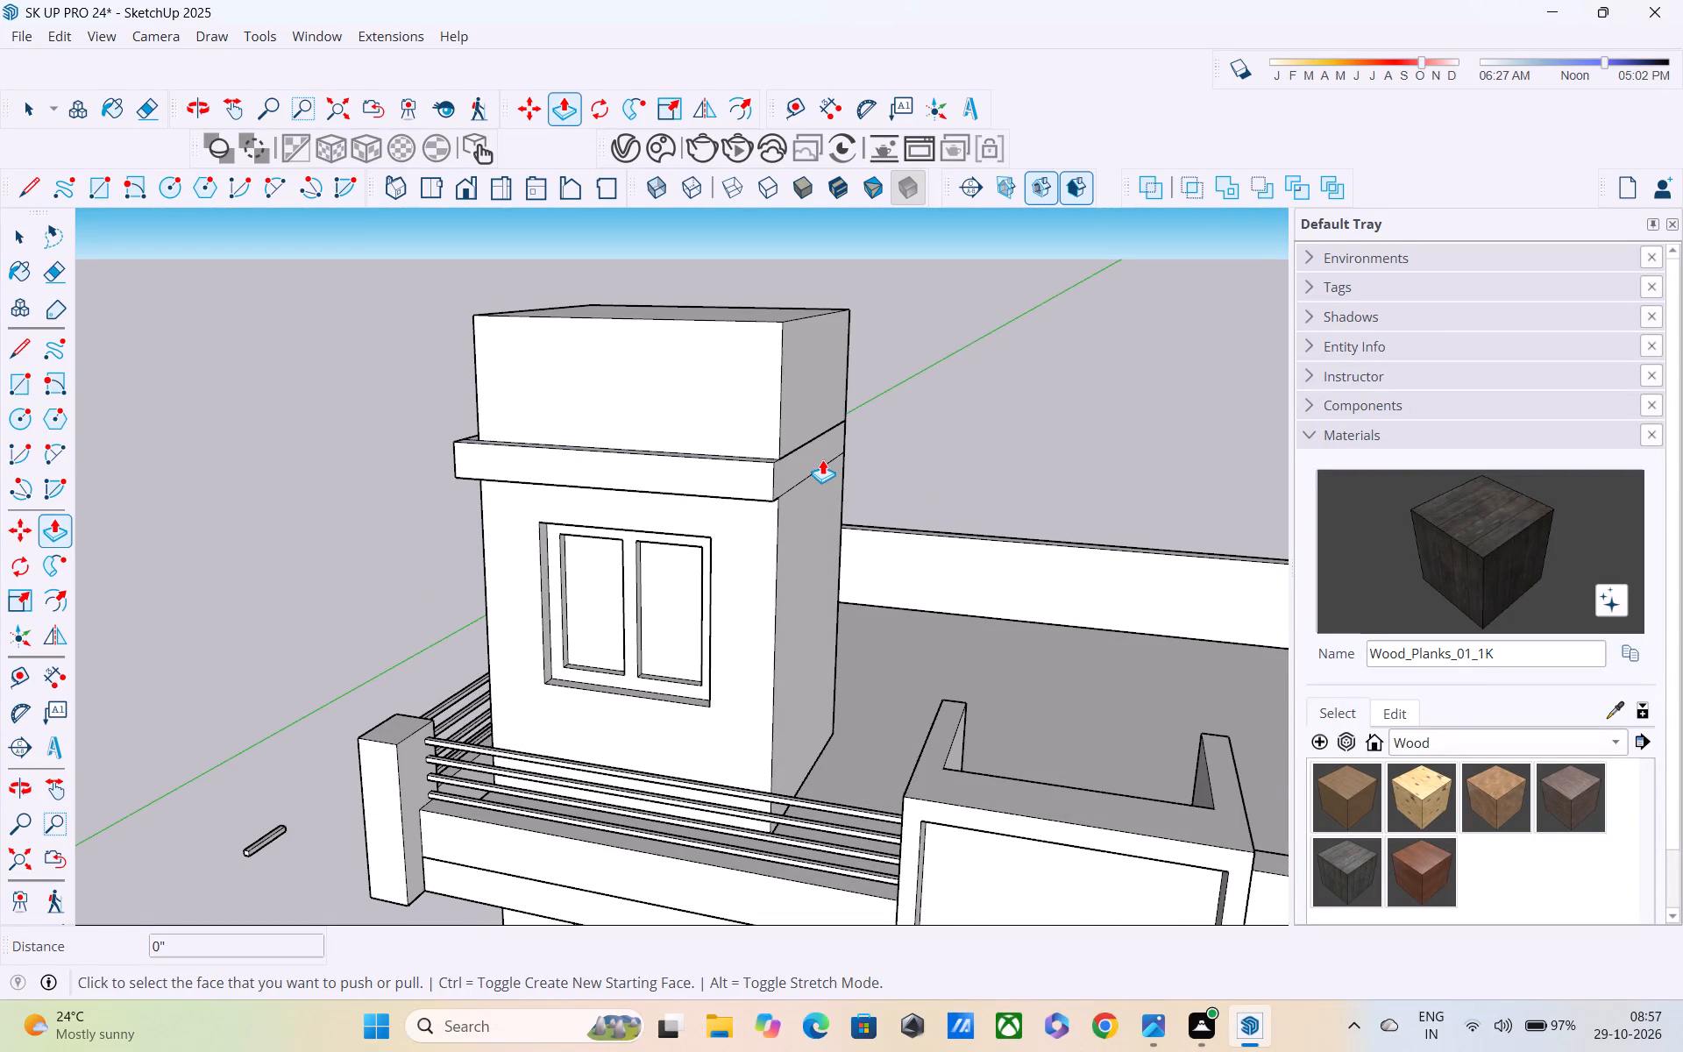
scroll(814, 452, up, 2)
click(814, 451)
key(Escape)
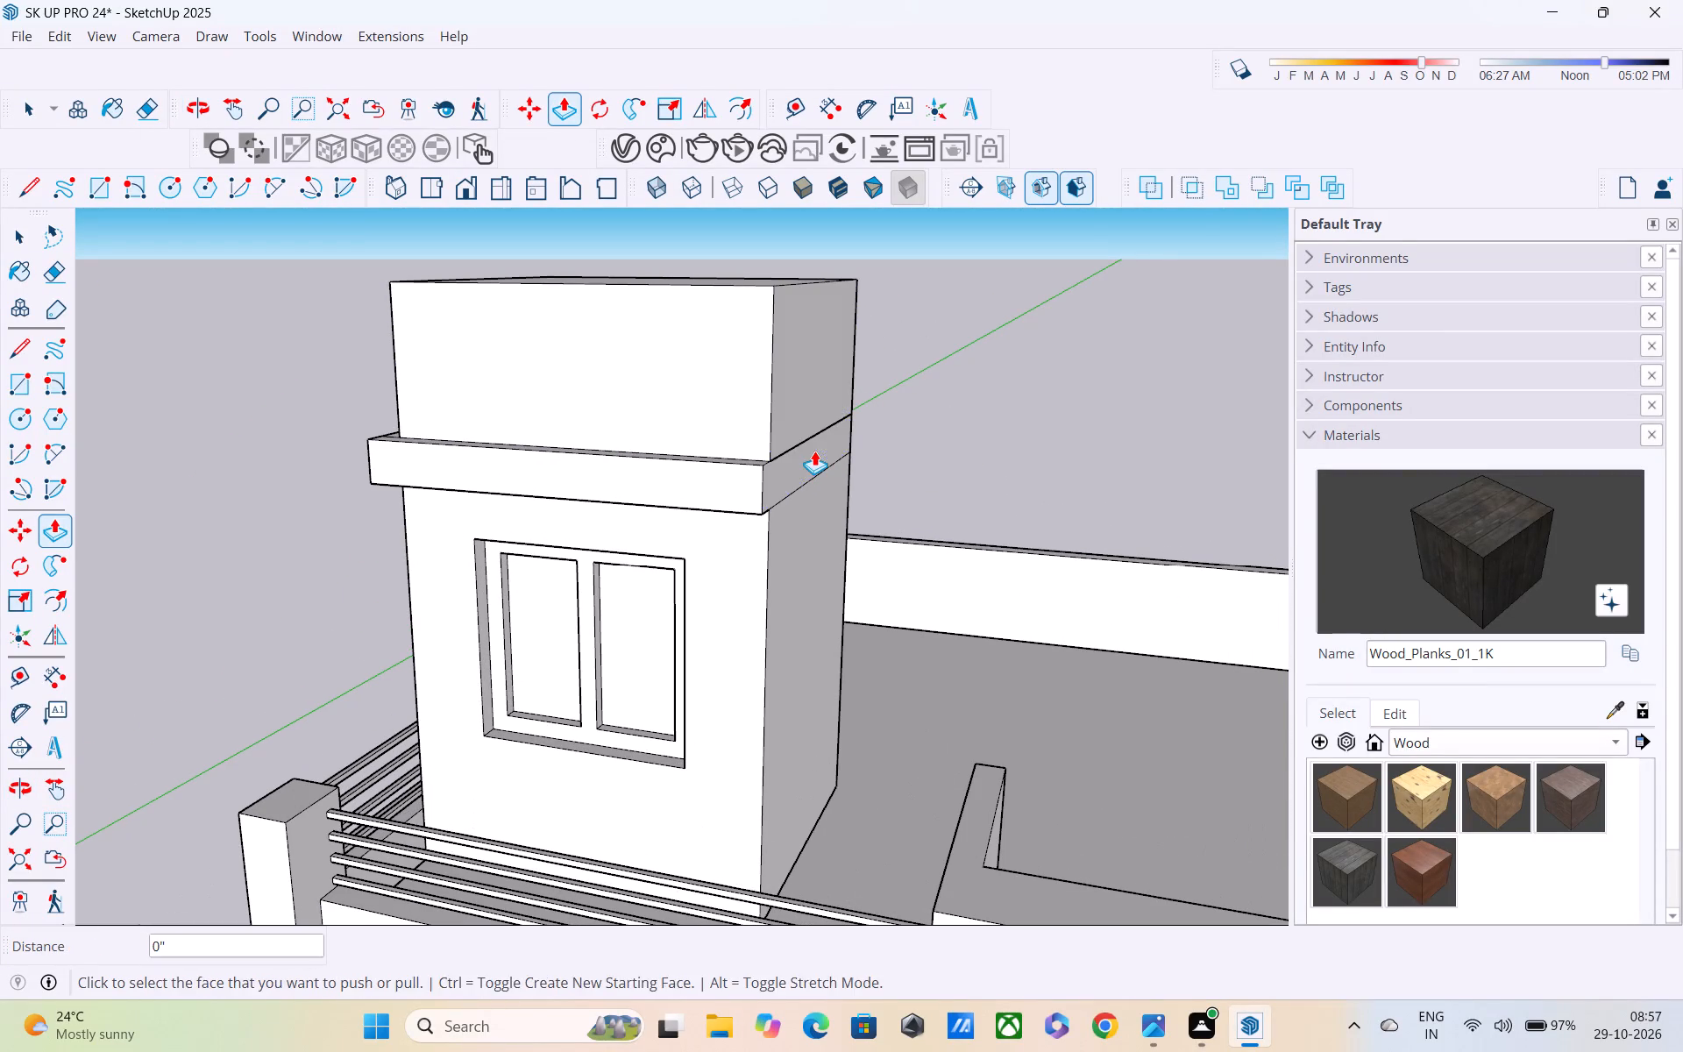
Retrace the band's upper edge across this side wall, about 6' 9" long, and down the rear corner to the lower edge.
middle_drag(813, 460, 568, 514)
scroll(626, 471, up, 4)
scroll(769, 467, up, 1)
middle_drag(726, 480, 649, 495)
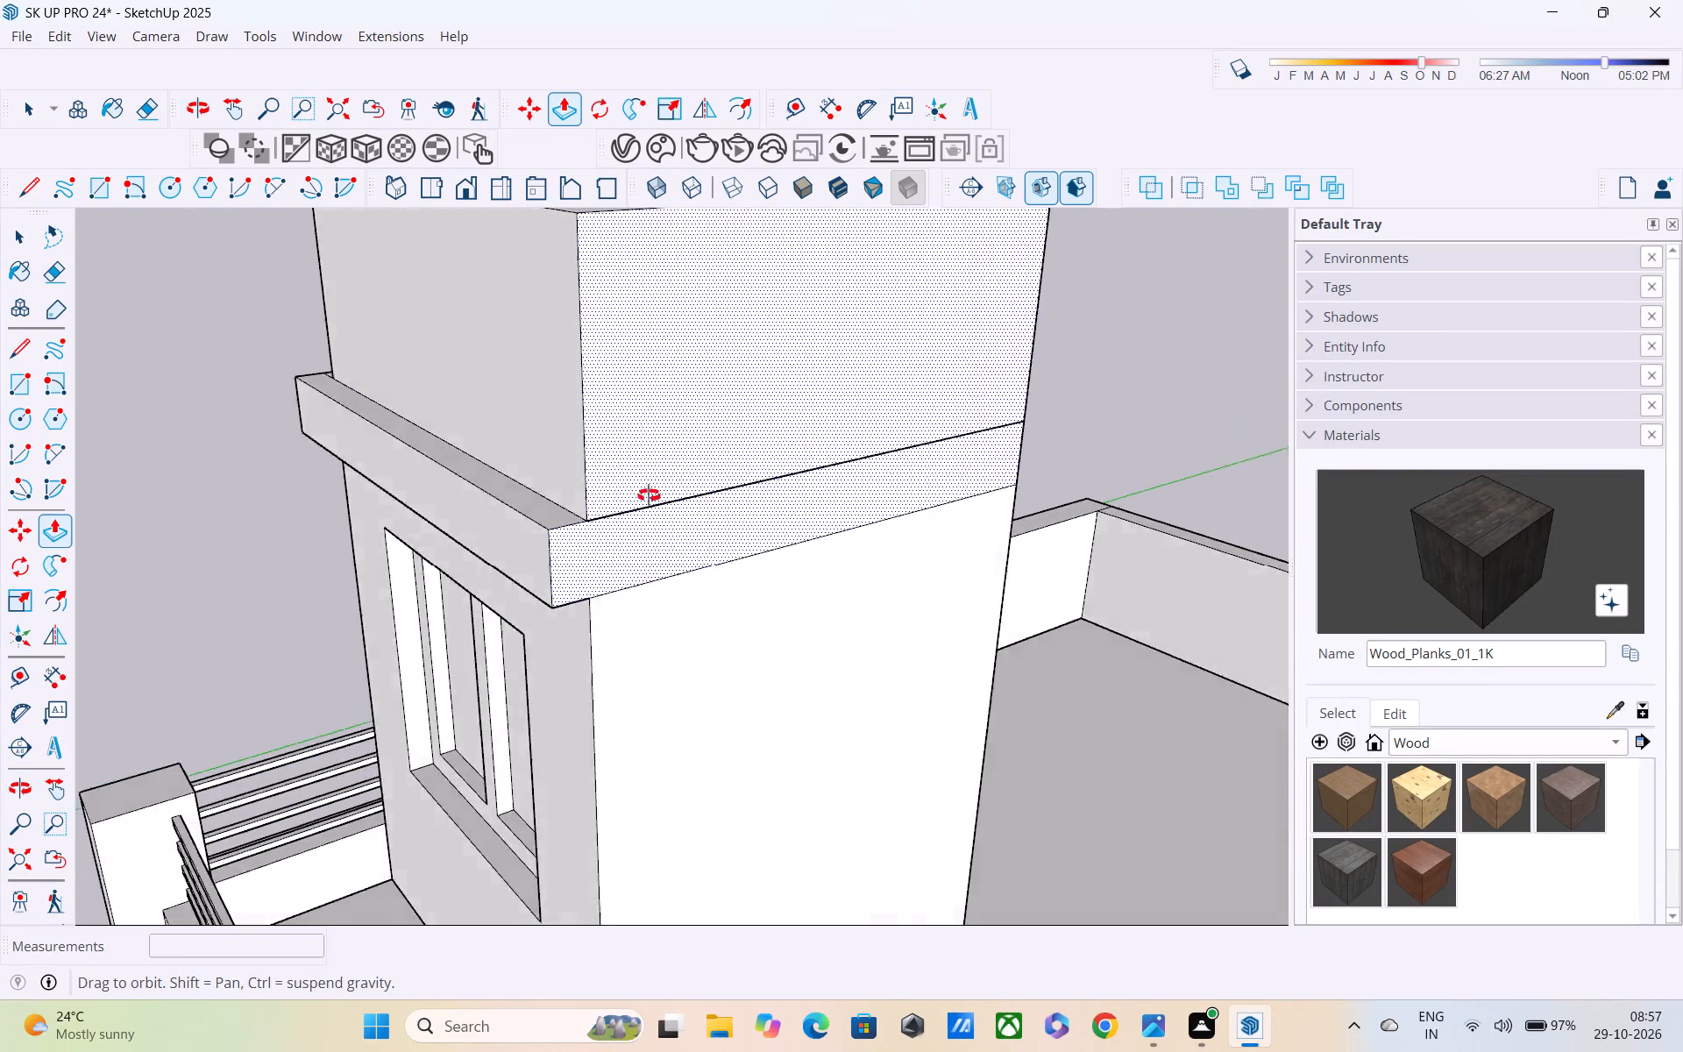
middle_drag(649, 495, 444, 508)
key(l)
scroll(402, 506, up, 2)
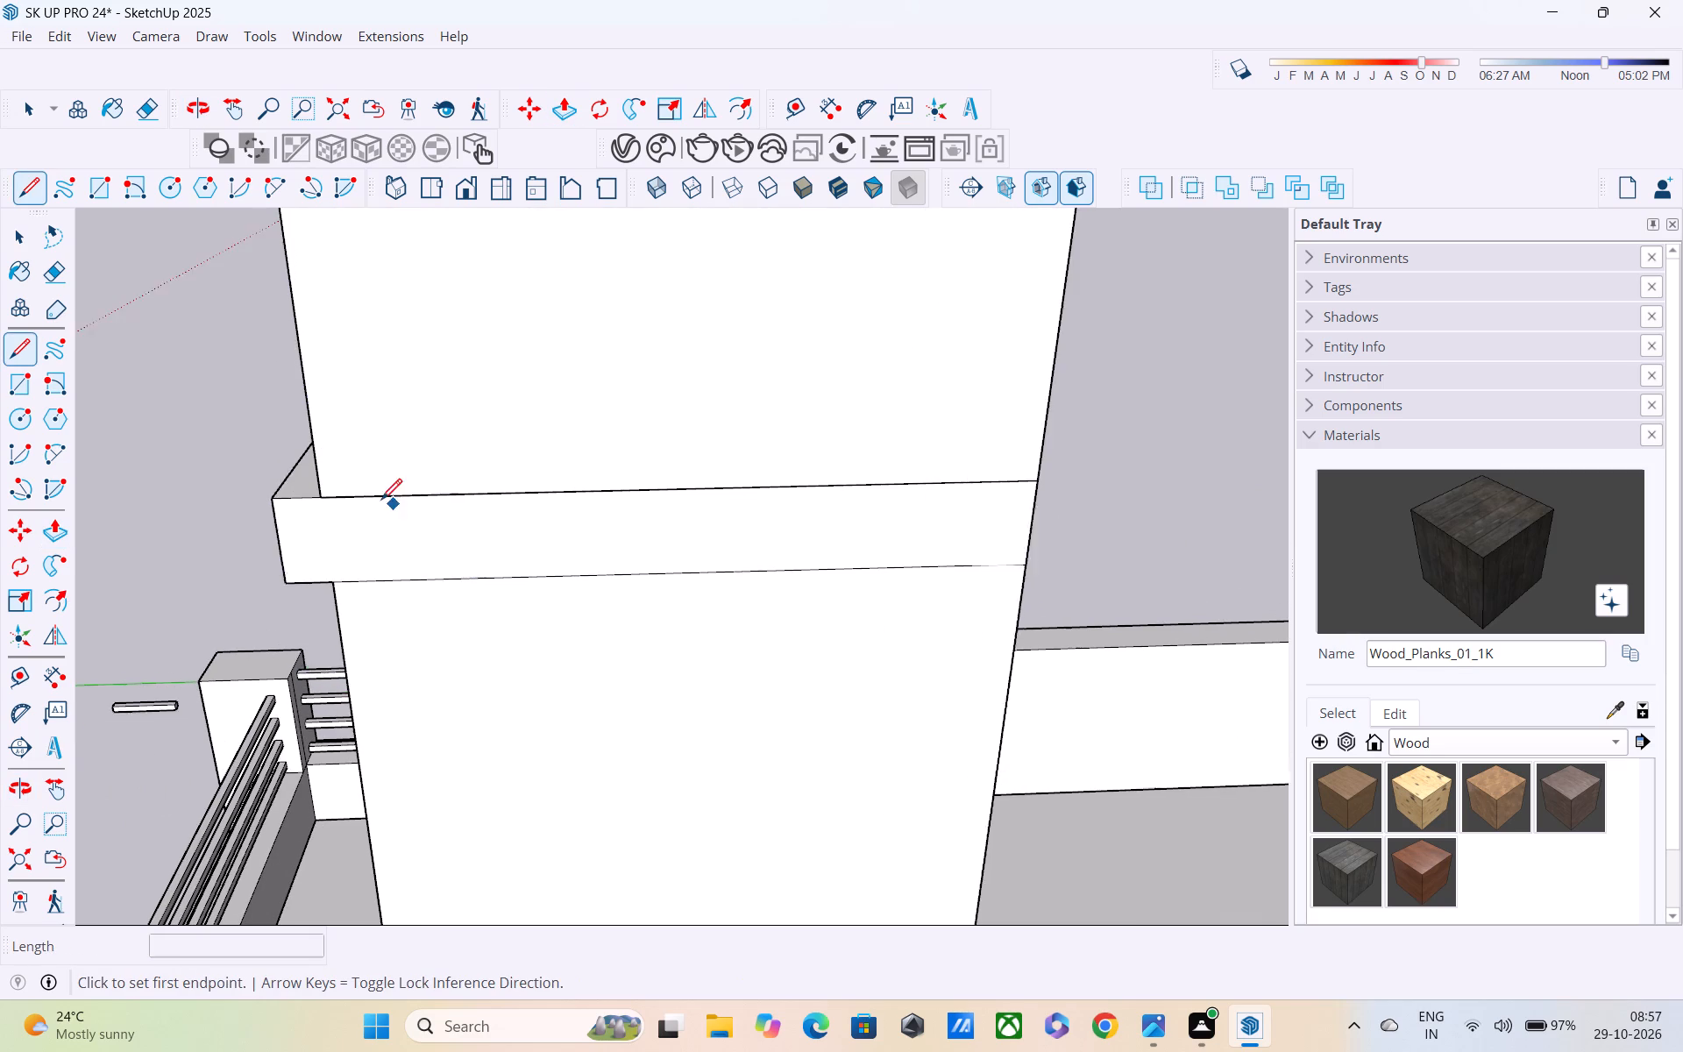
scroll(381, 501, up, 1)
click(256, 507)
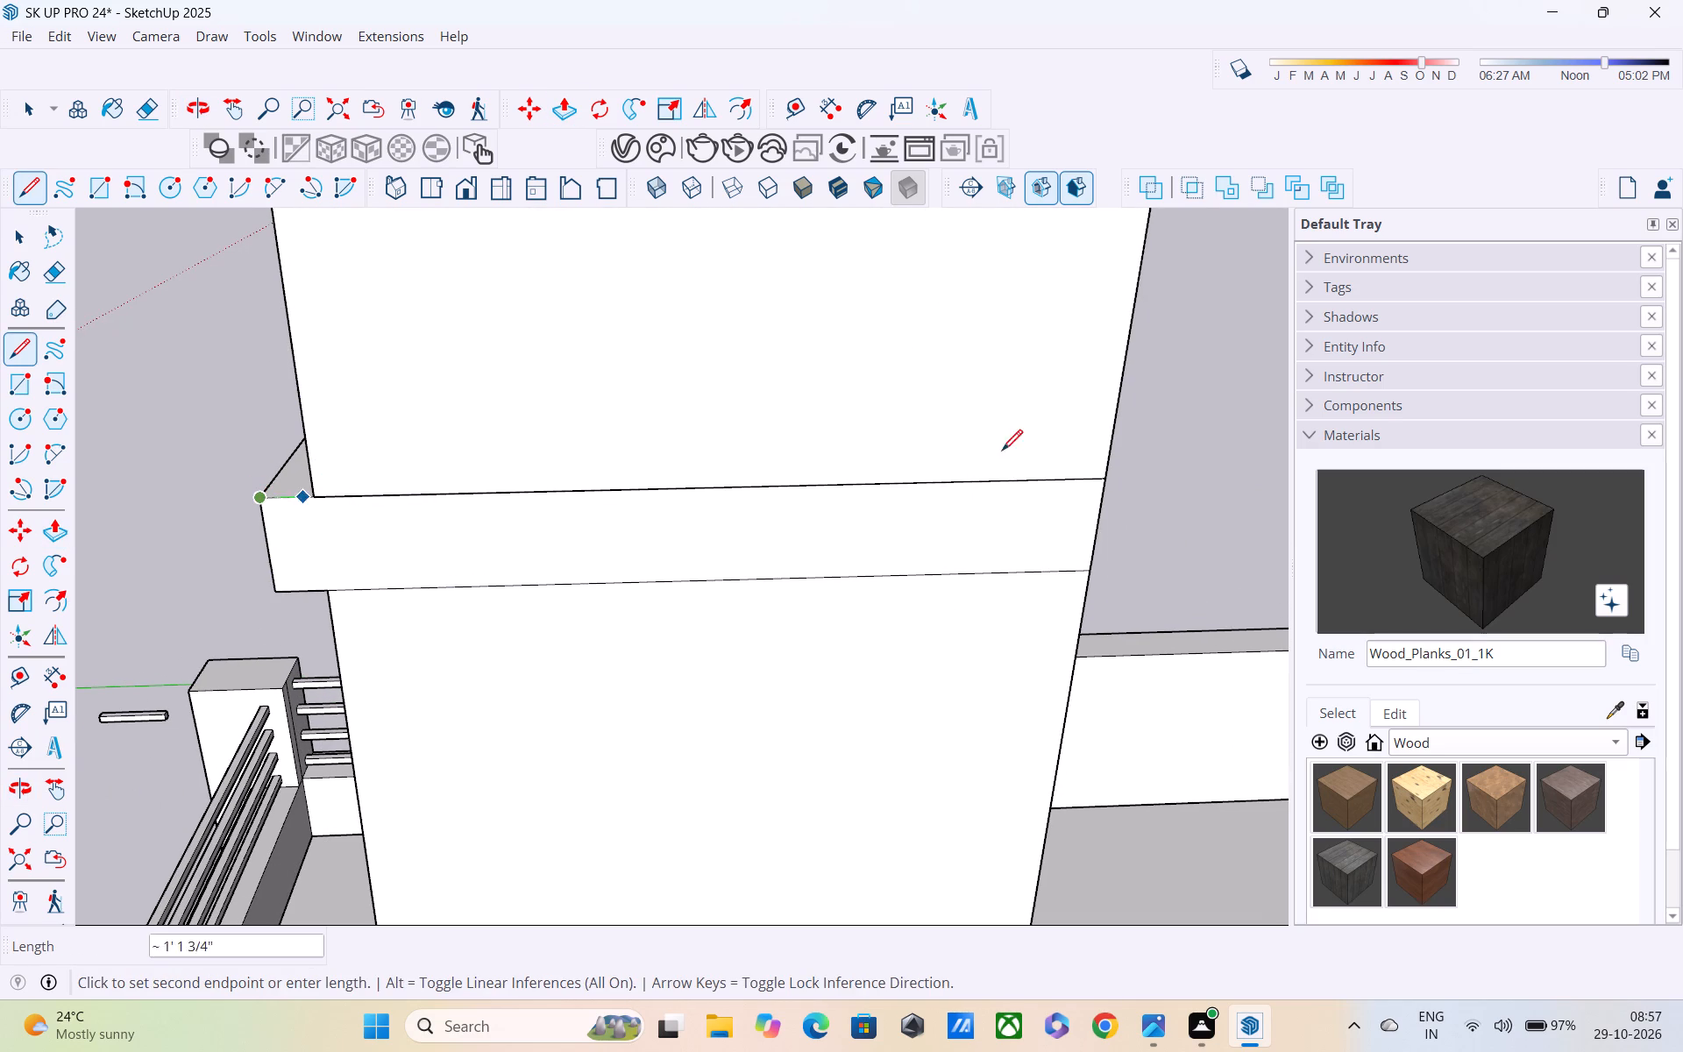
click(1109, 480)
click(1098, 564)
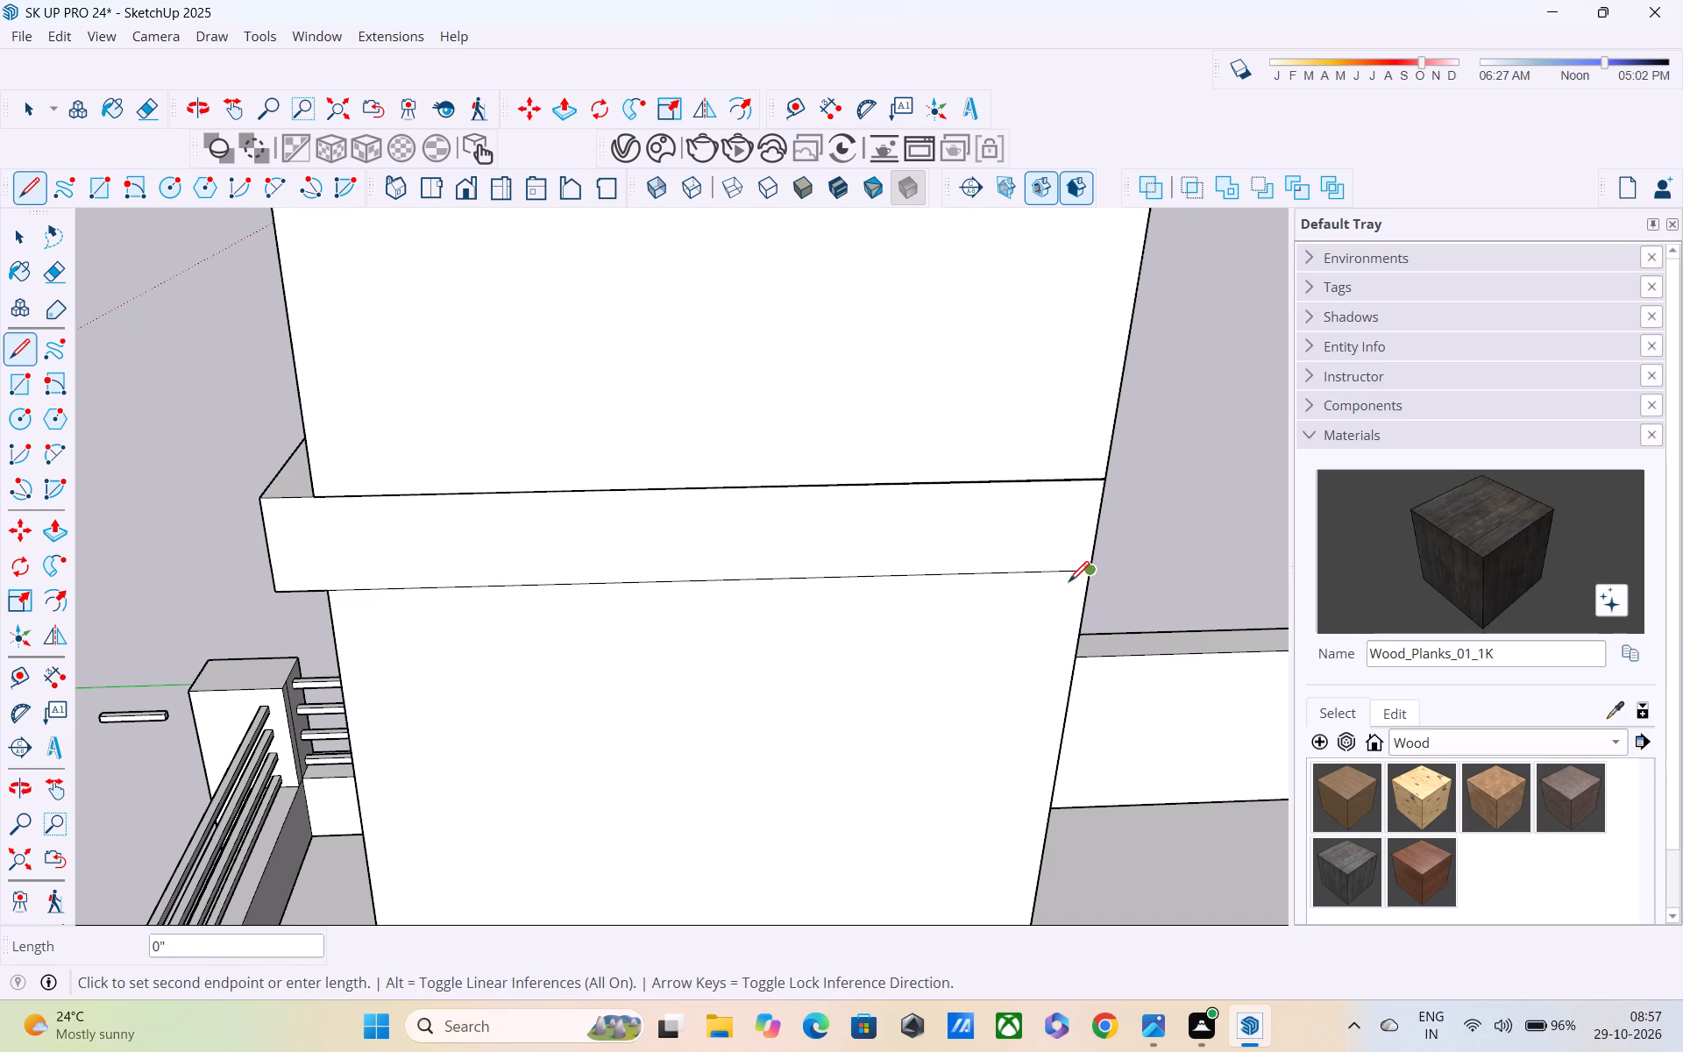
Pull the retraced band on this side wall outward by the same 5".
key(p)
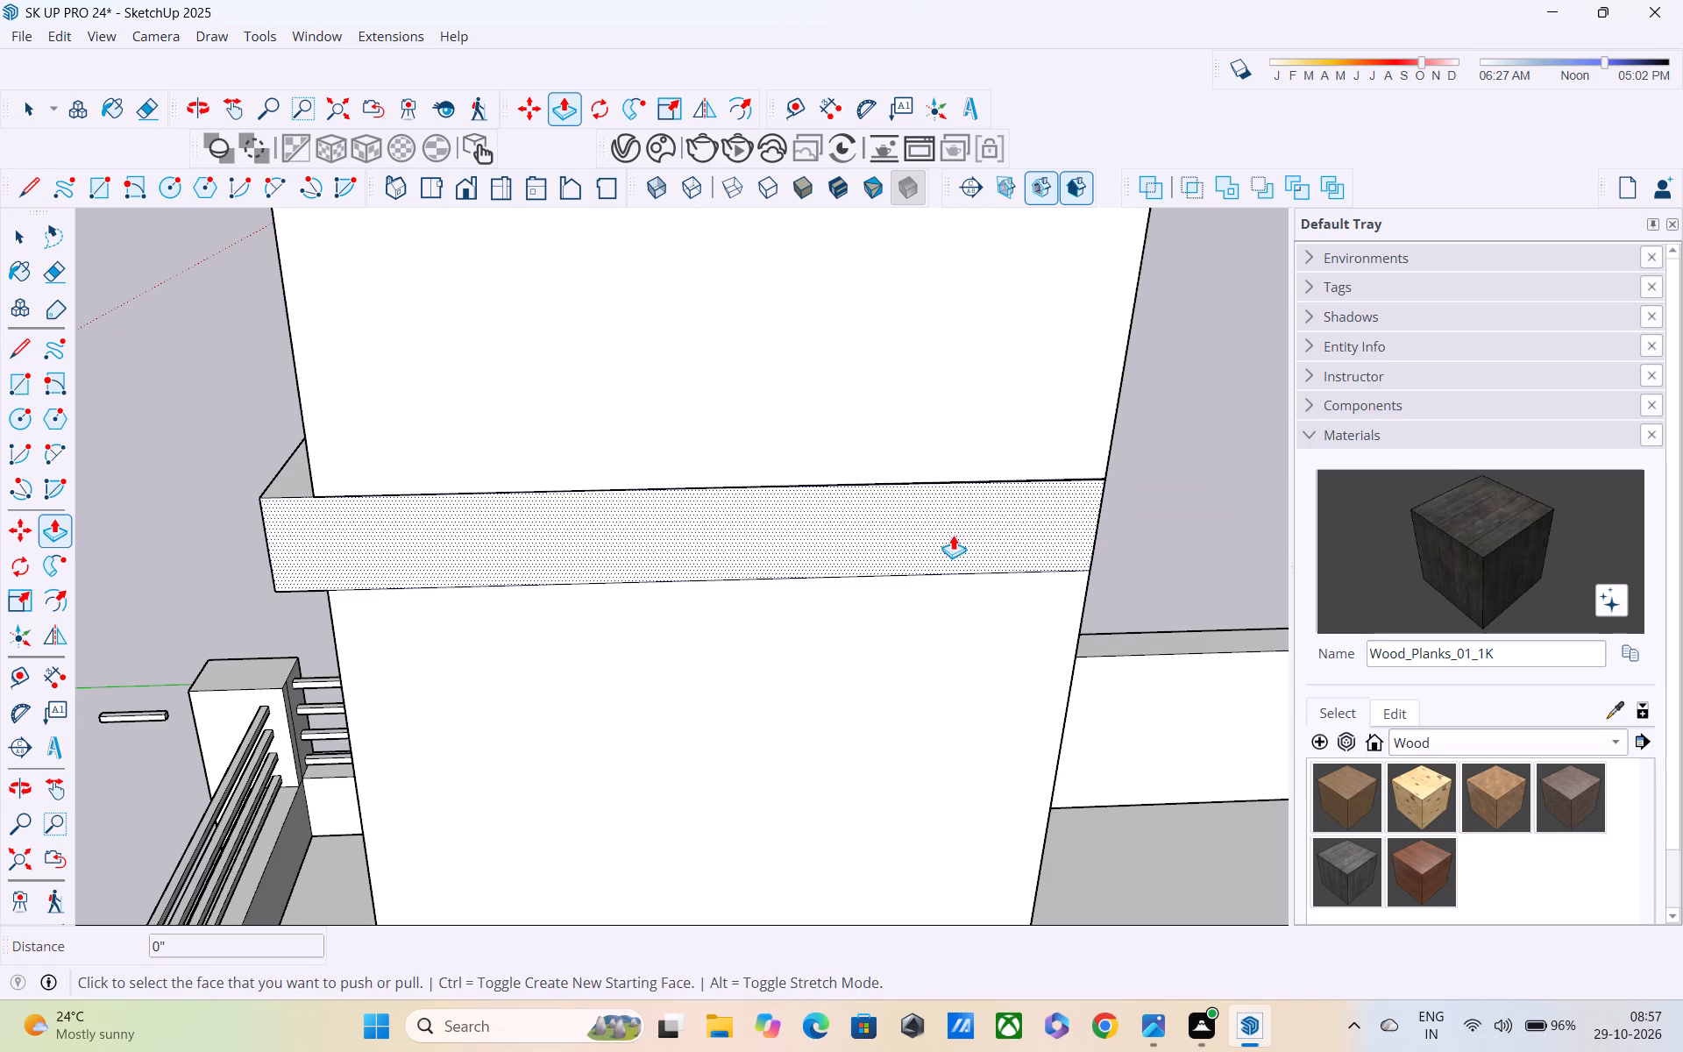
double_click(948, 531)
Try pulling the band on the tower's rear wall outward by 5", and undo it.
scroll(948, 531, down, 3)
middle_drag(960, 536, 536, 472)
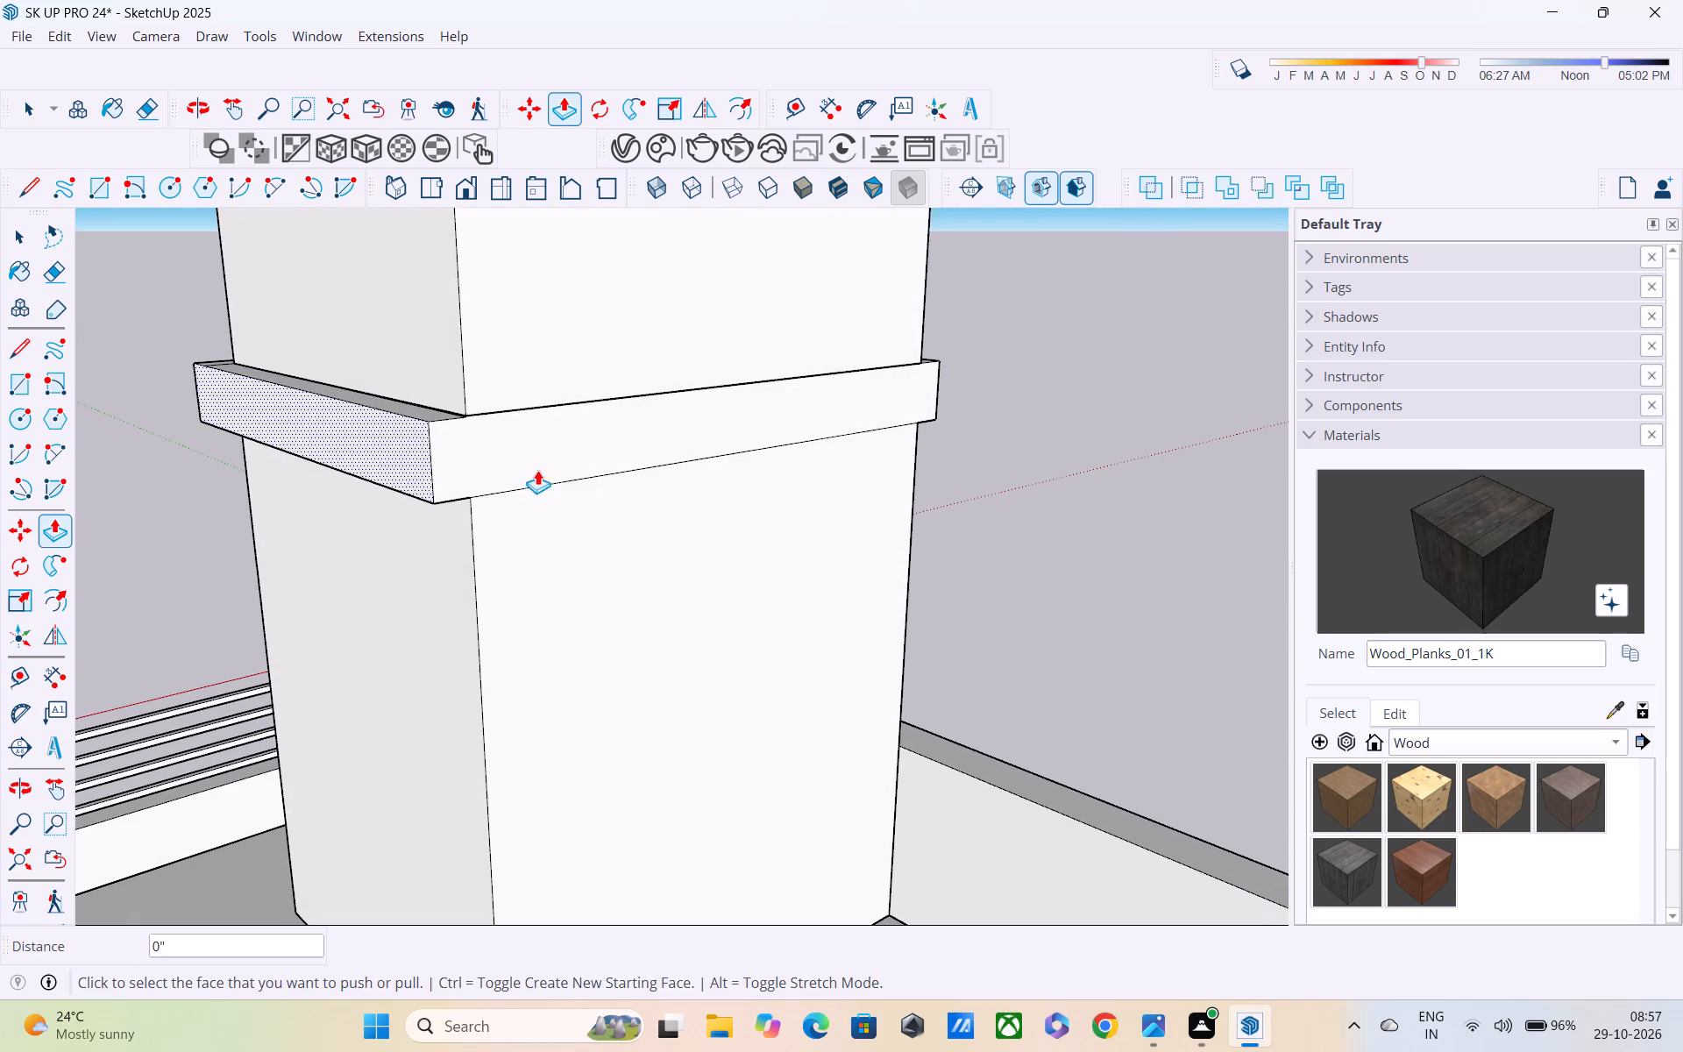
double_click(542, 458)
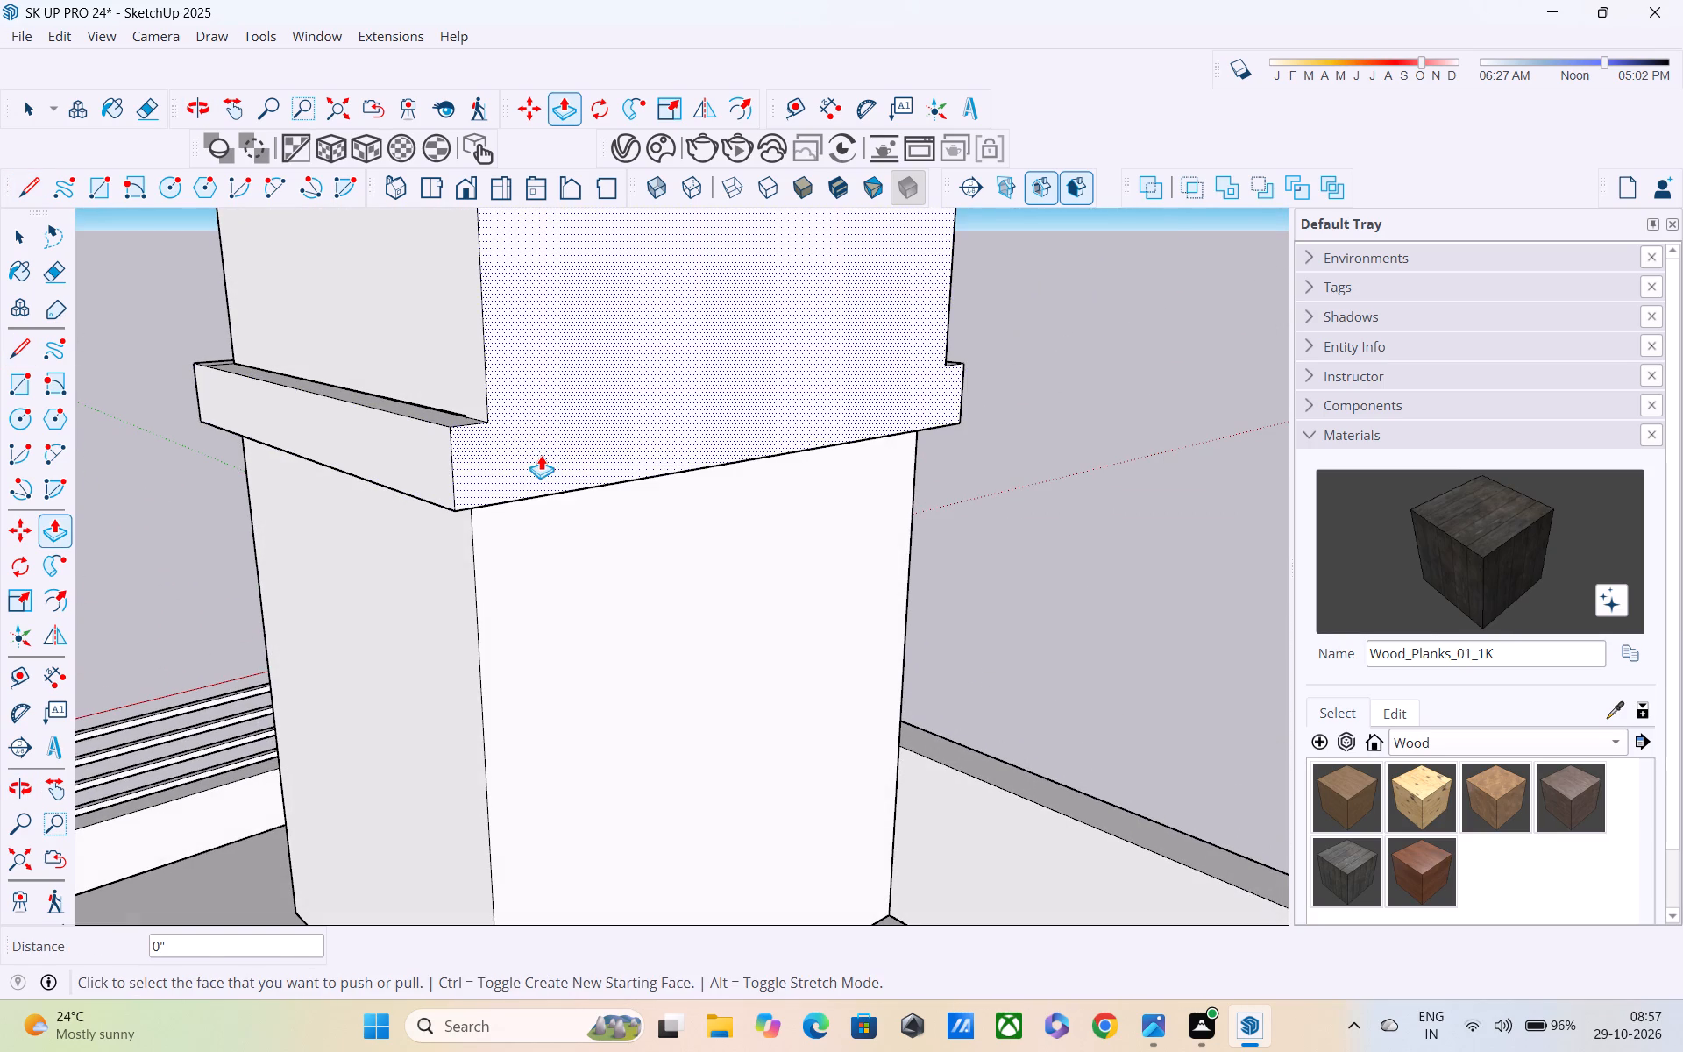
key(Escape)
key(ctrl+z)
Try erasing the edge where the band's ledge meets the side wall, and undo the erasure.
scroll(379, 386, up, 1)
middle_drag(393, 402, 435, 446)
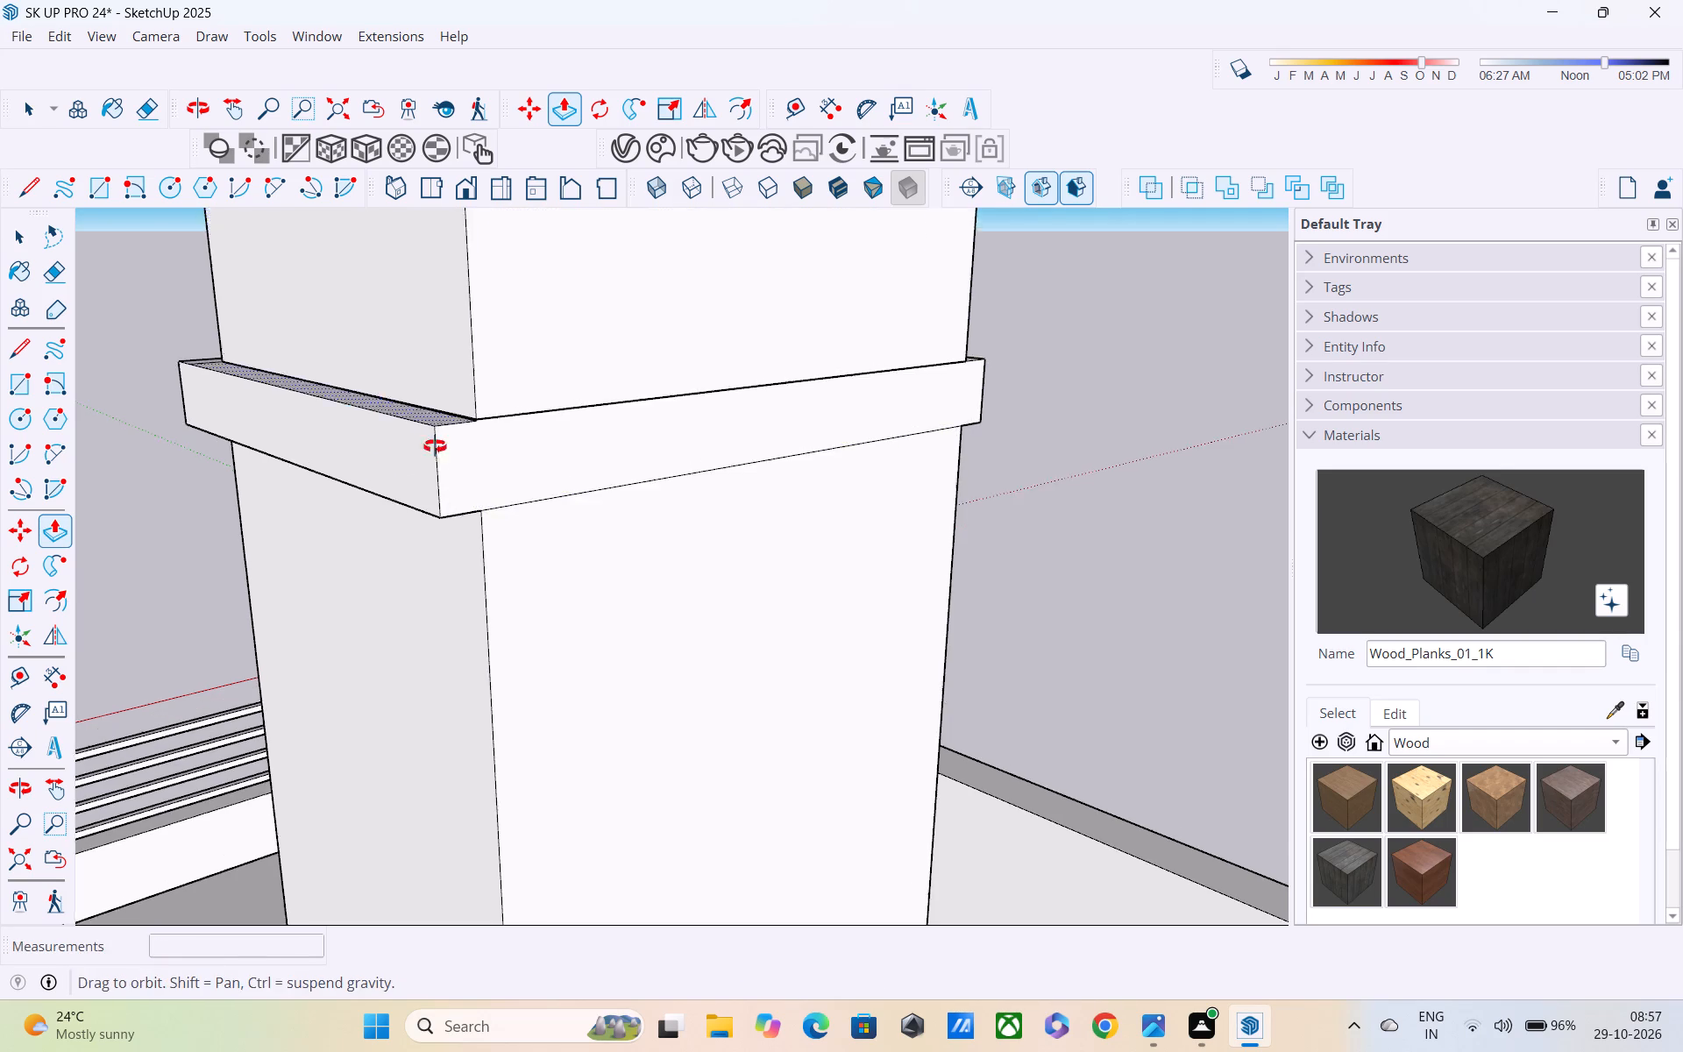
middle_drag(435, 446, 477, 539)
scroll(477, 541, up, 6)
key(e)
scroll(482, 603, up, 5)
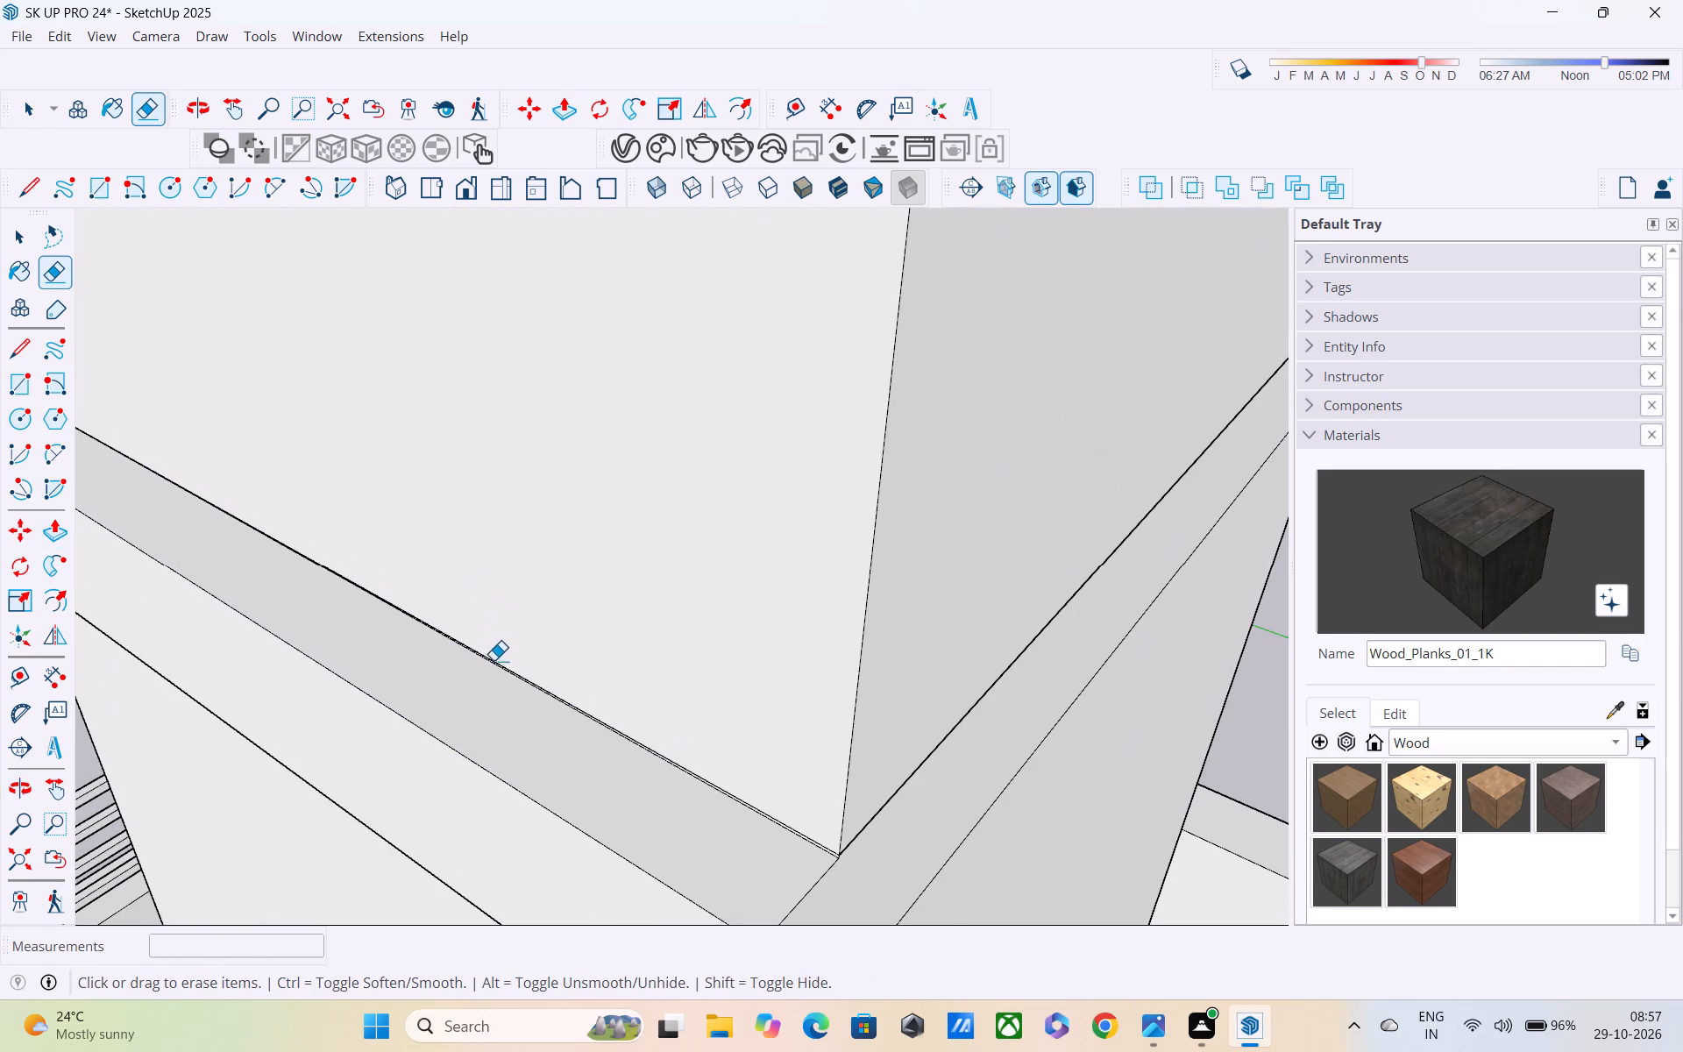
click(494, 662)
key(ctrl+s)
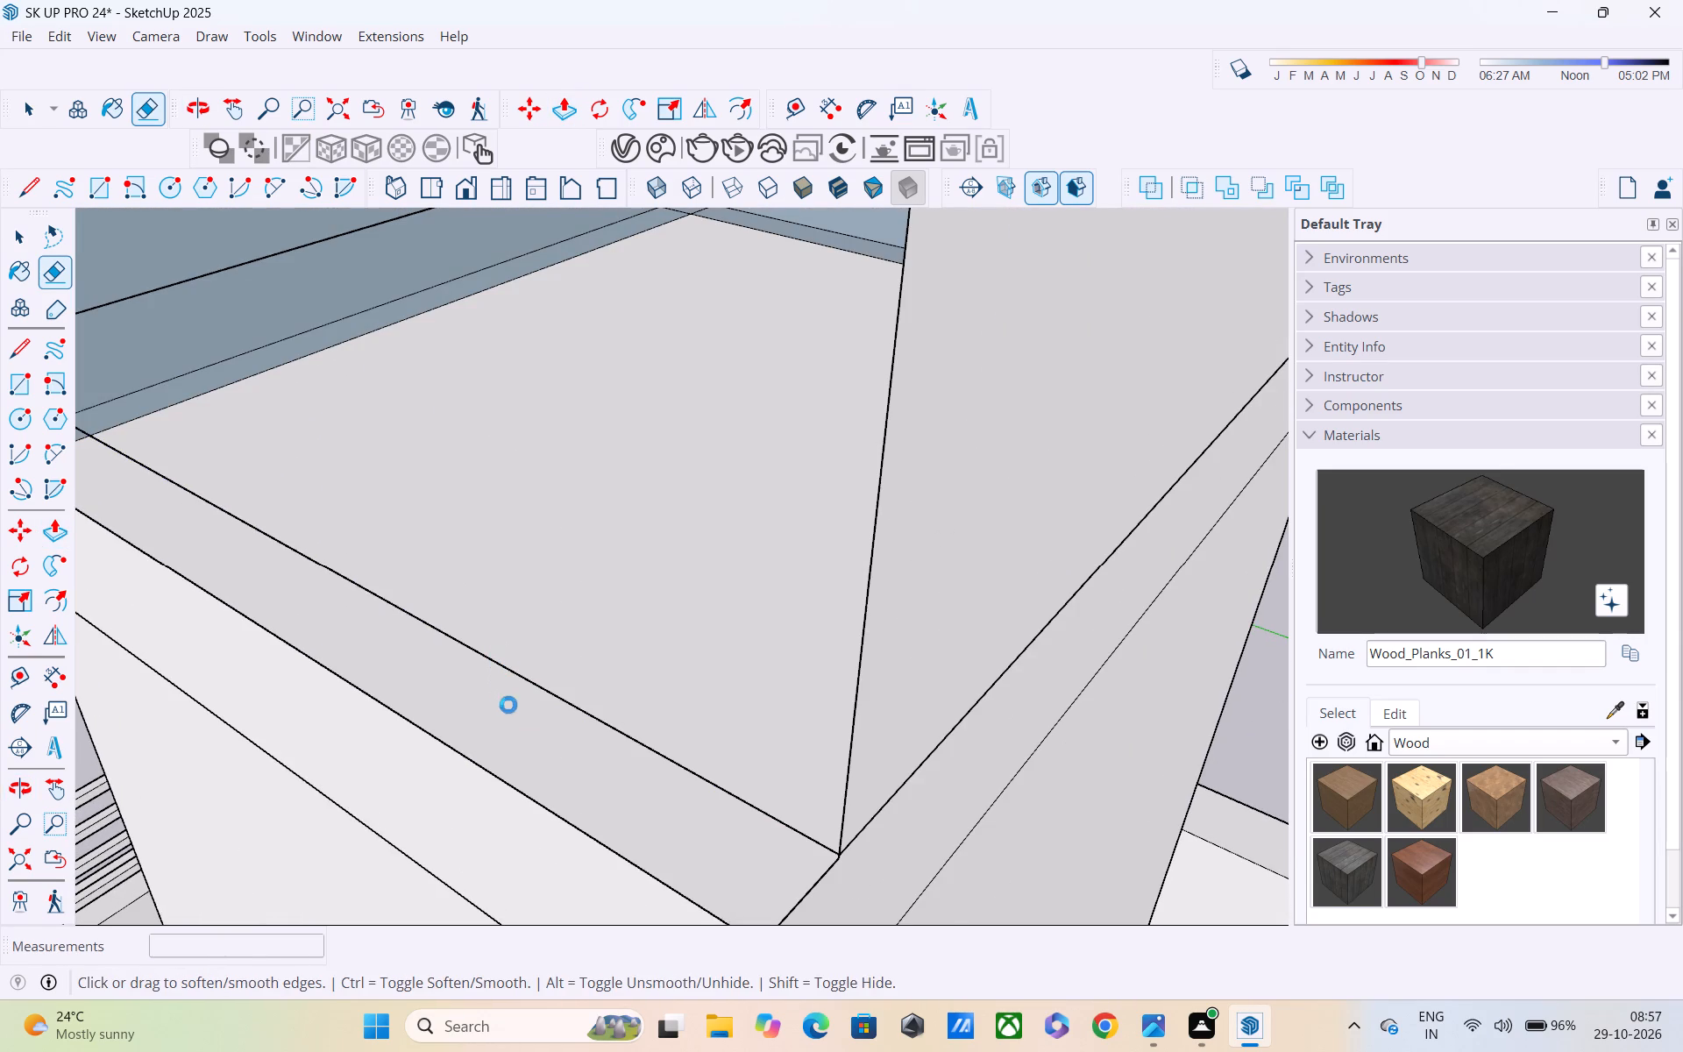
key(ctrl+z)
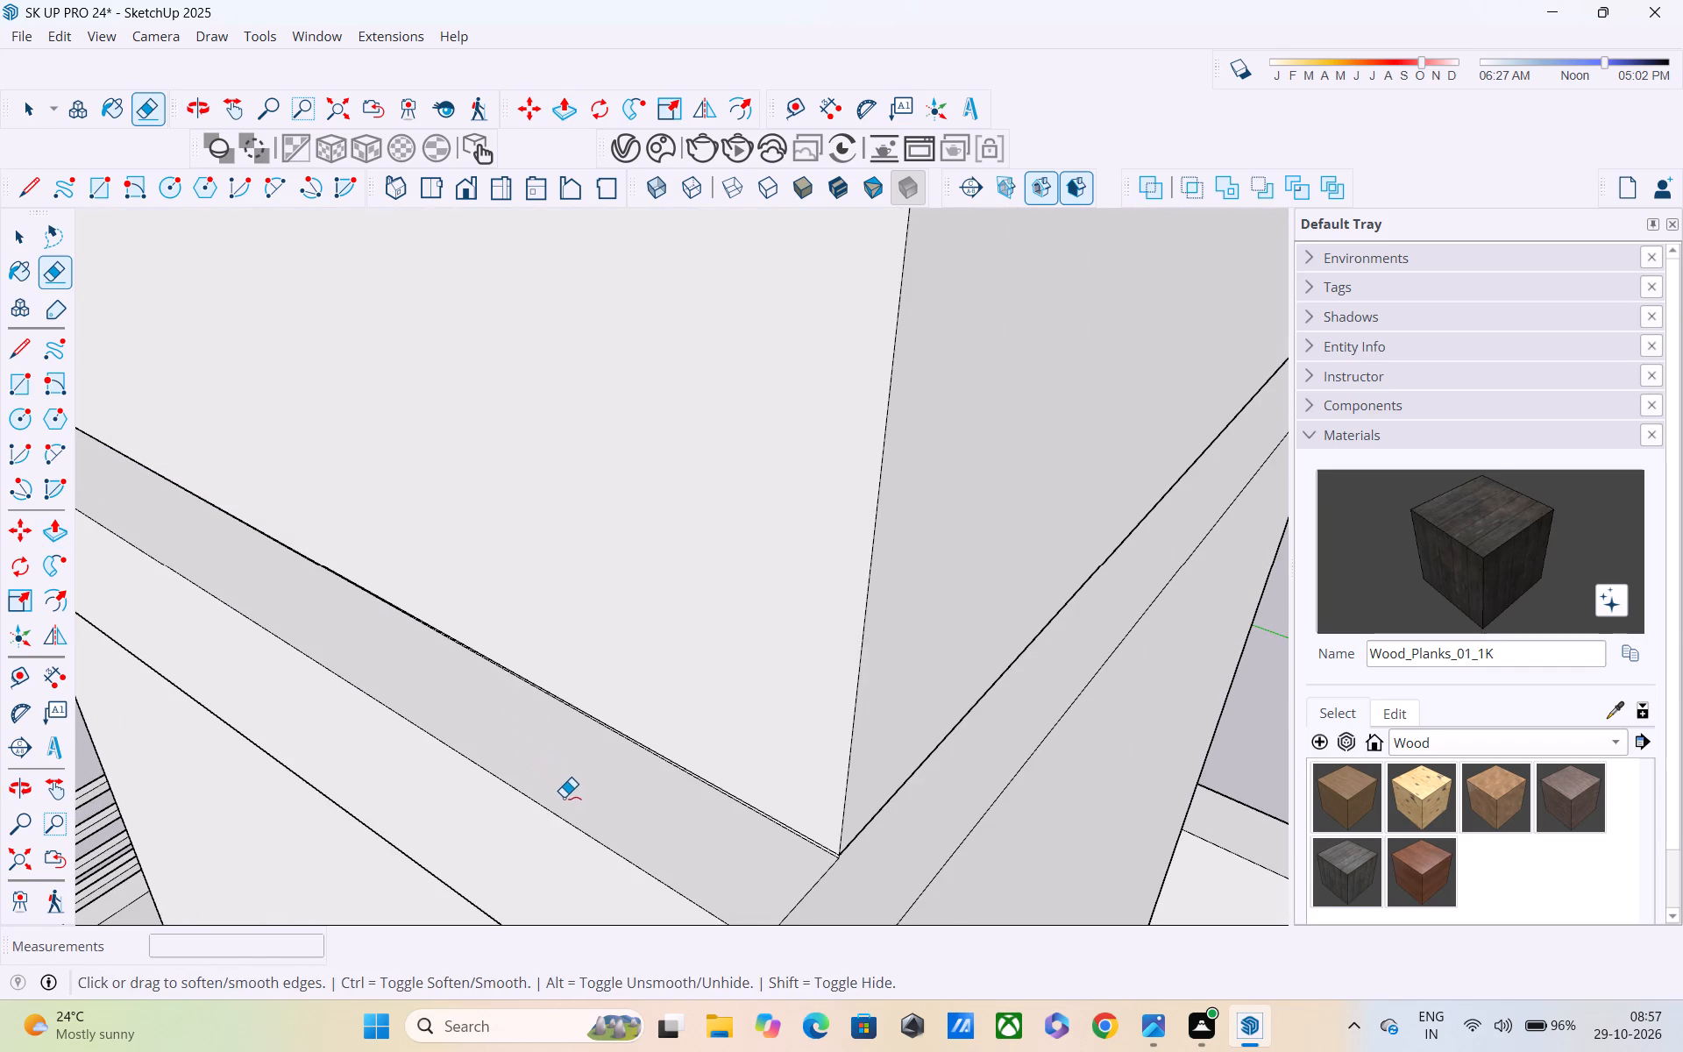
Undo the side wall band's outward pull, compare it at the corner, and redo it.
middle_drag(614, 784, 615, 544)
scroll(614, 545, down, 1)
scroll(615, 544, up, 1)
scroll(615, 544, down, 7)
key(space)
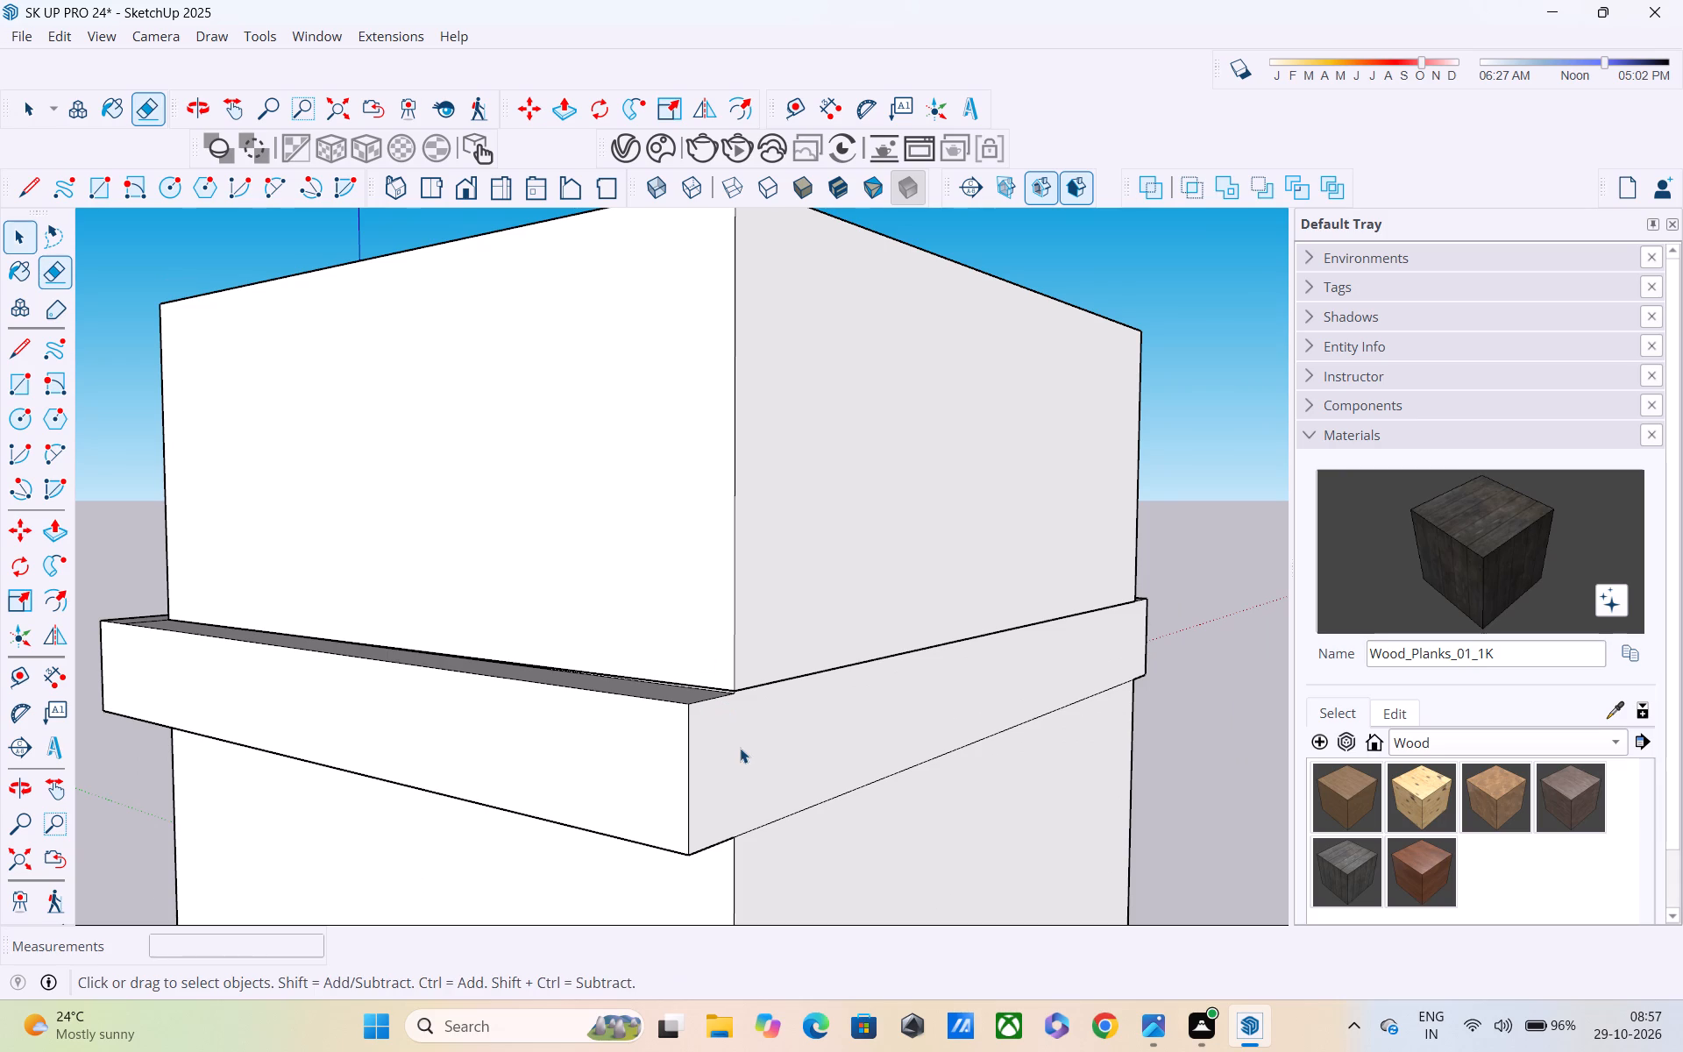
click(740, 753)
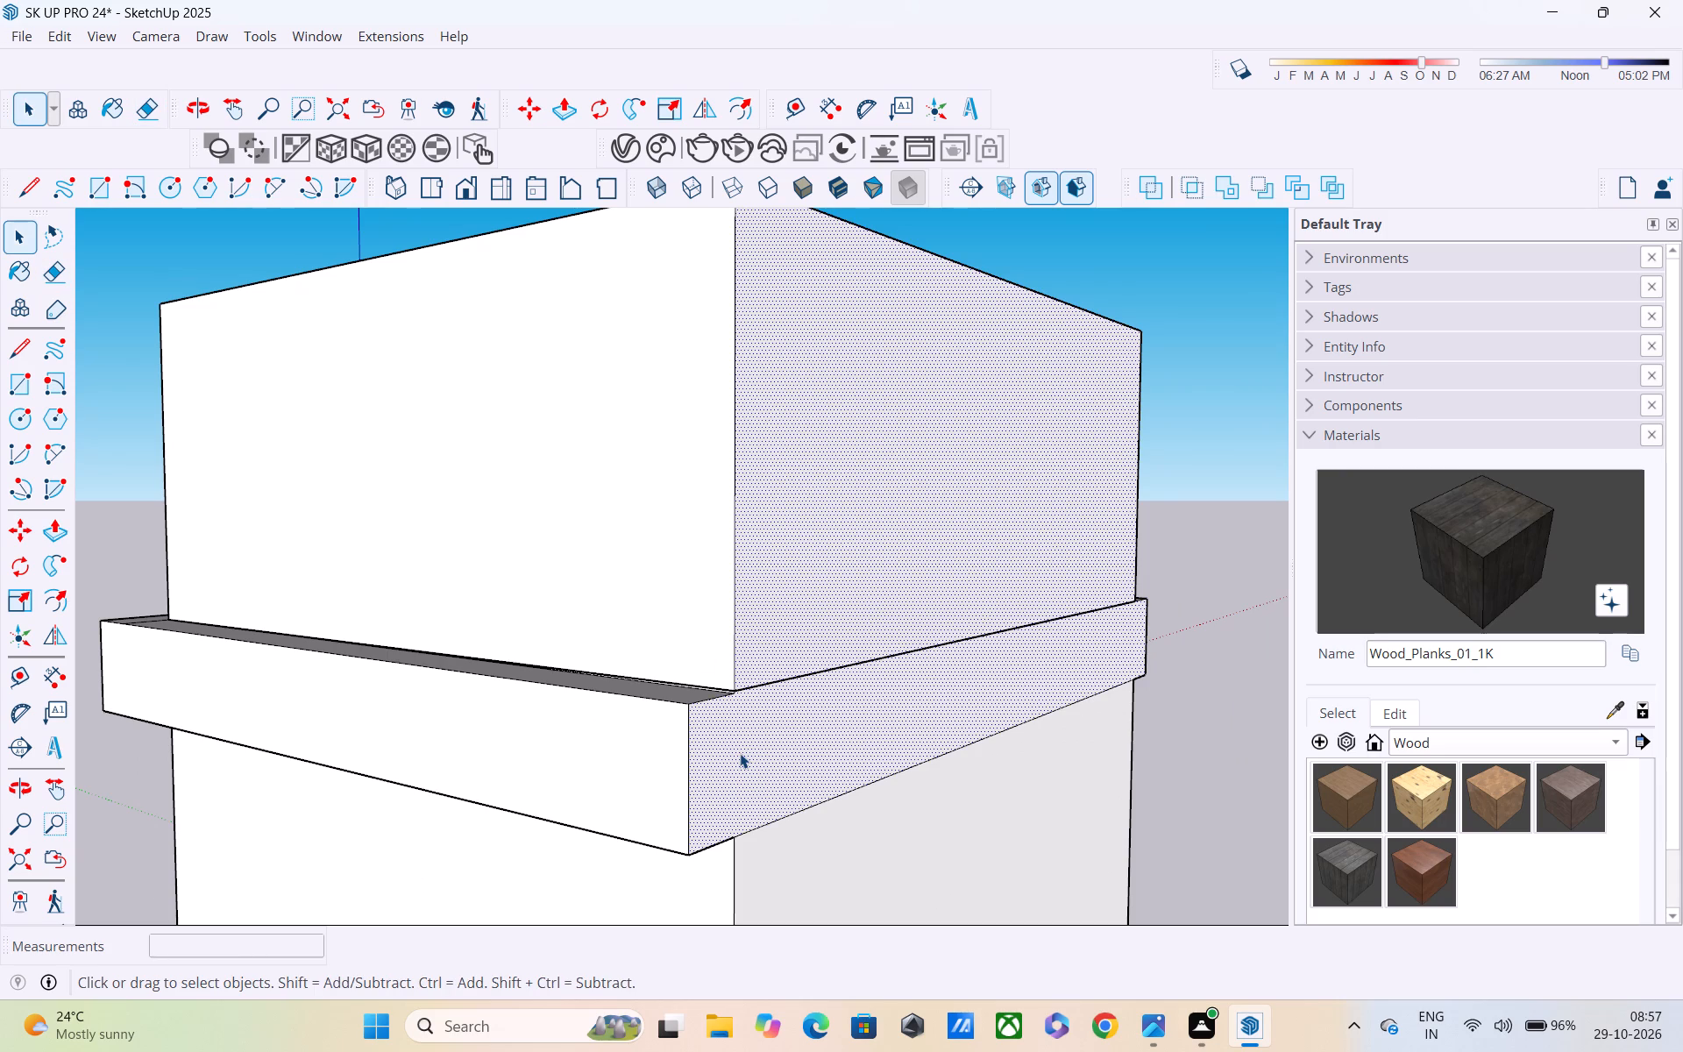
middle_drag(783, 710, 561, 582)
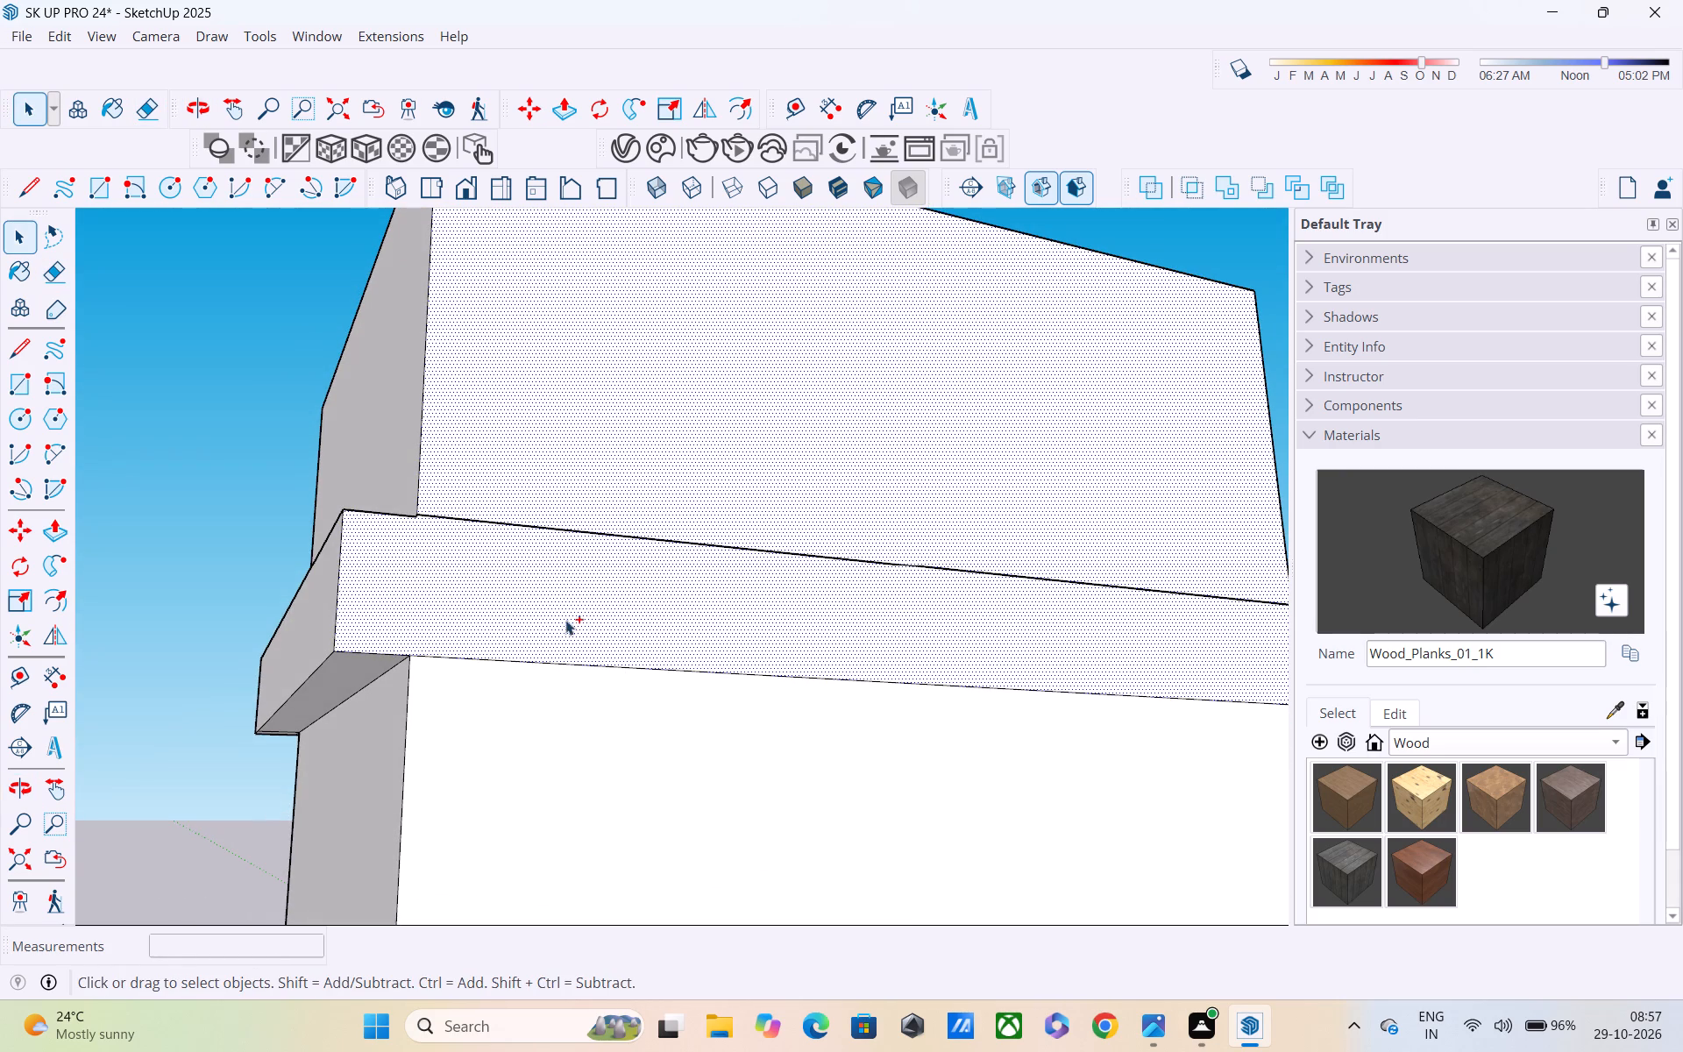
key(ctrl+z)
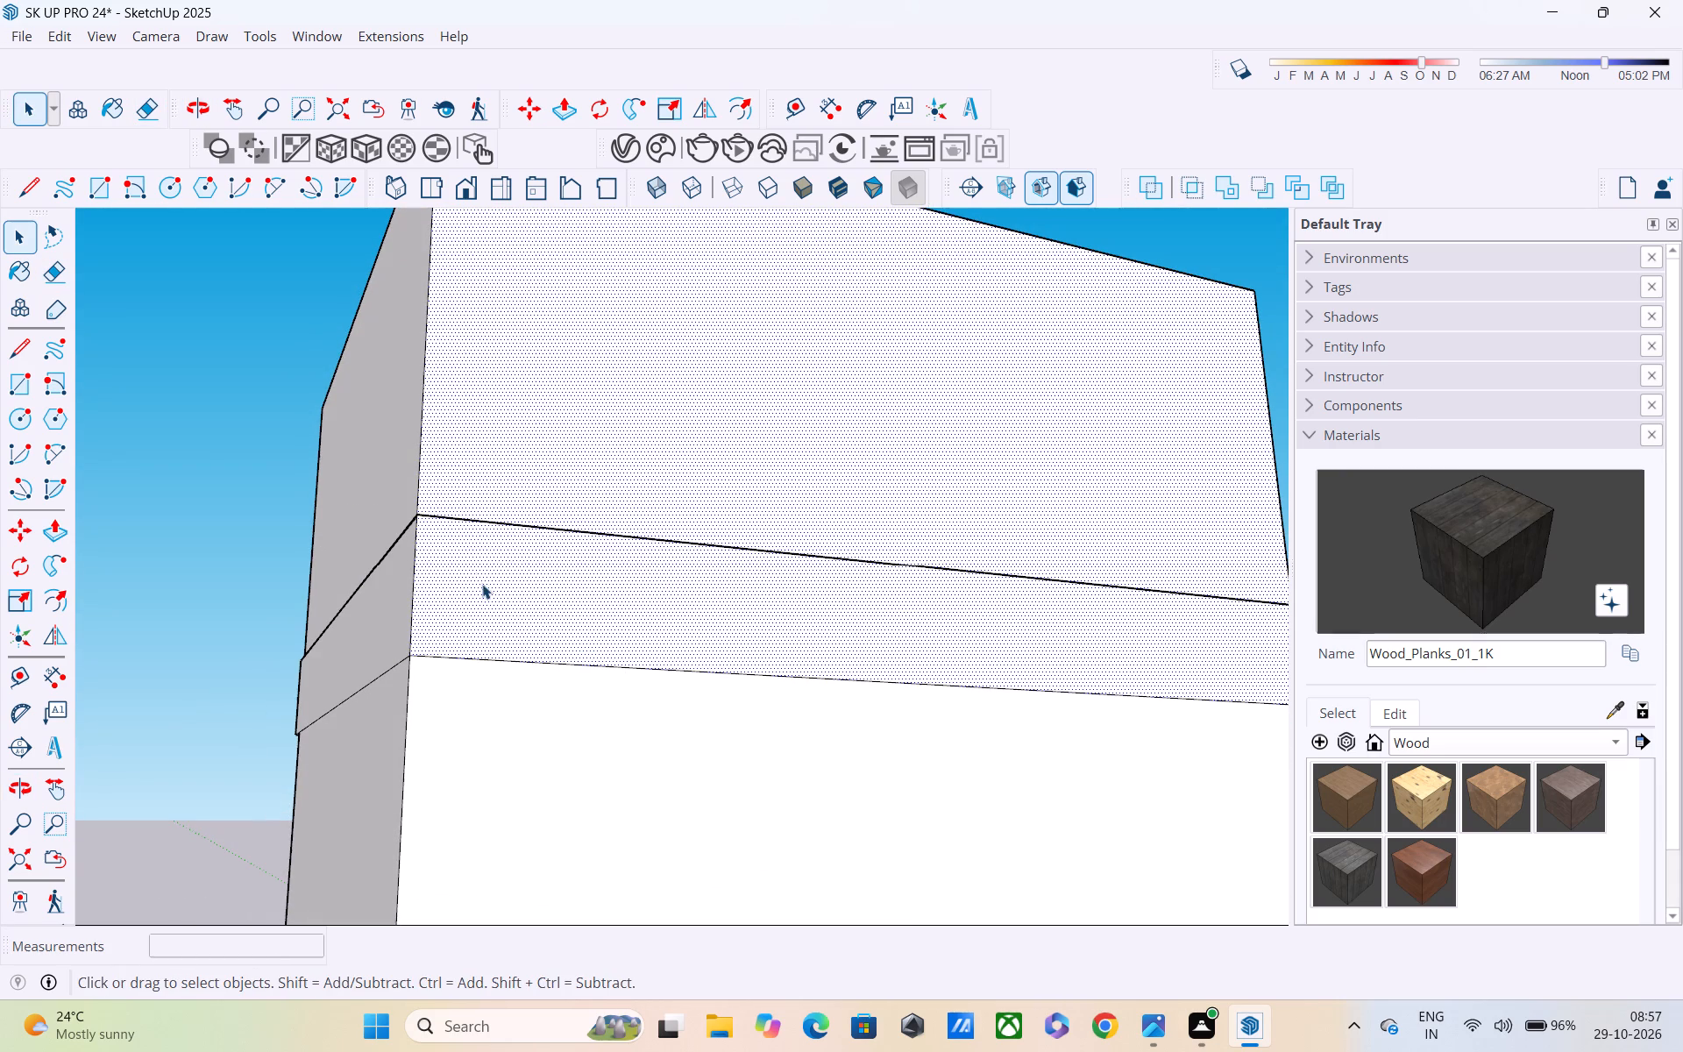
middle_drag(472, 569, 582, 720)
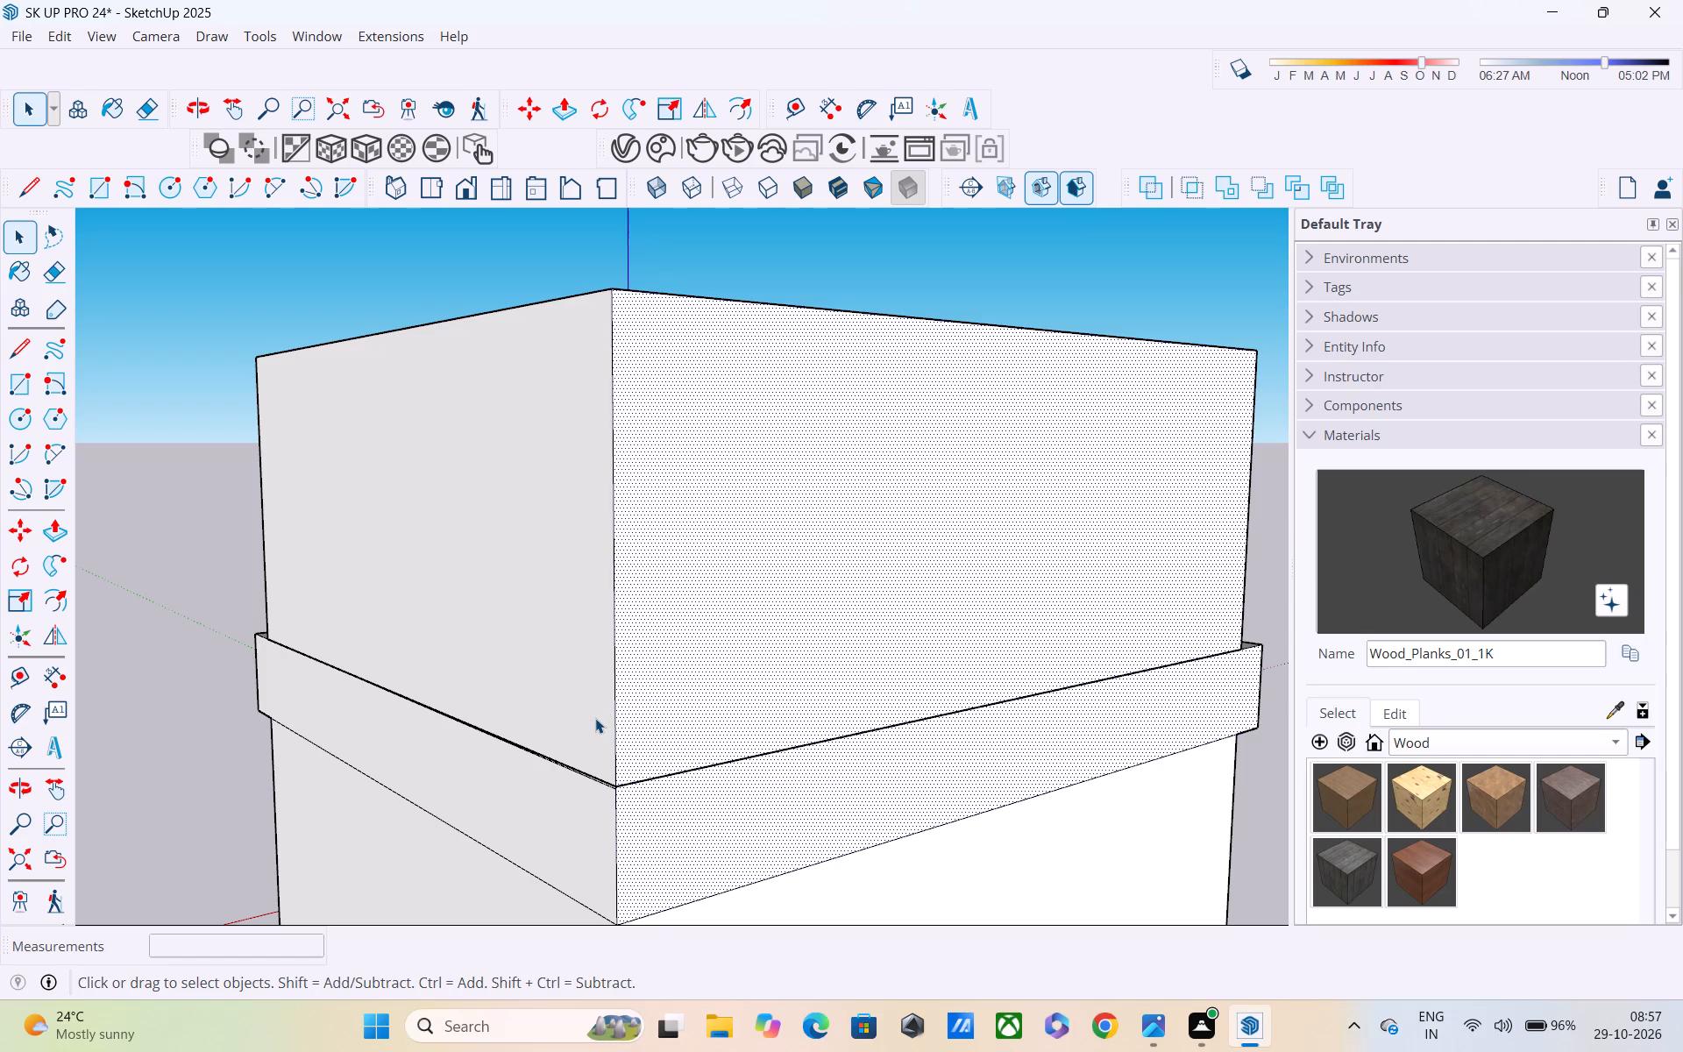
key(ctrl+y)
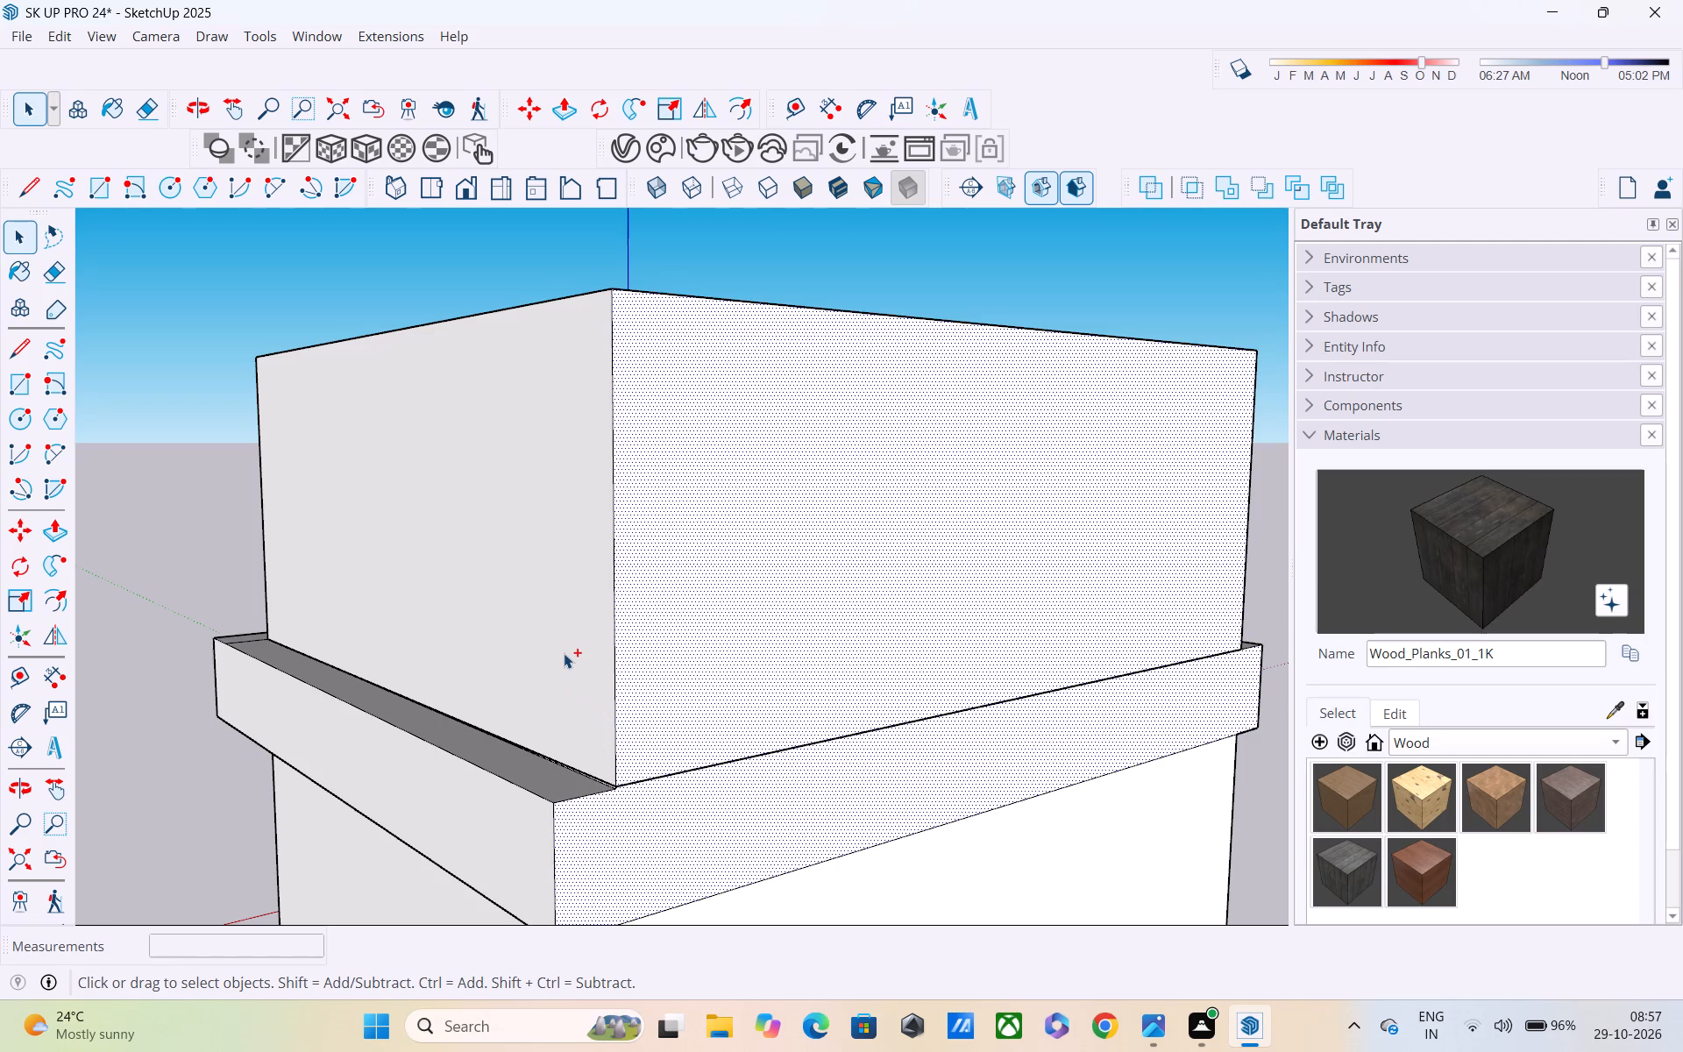
Delete the band's upper edge line across the tower's rear wall.
scroll(635, 773, up, 4)
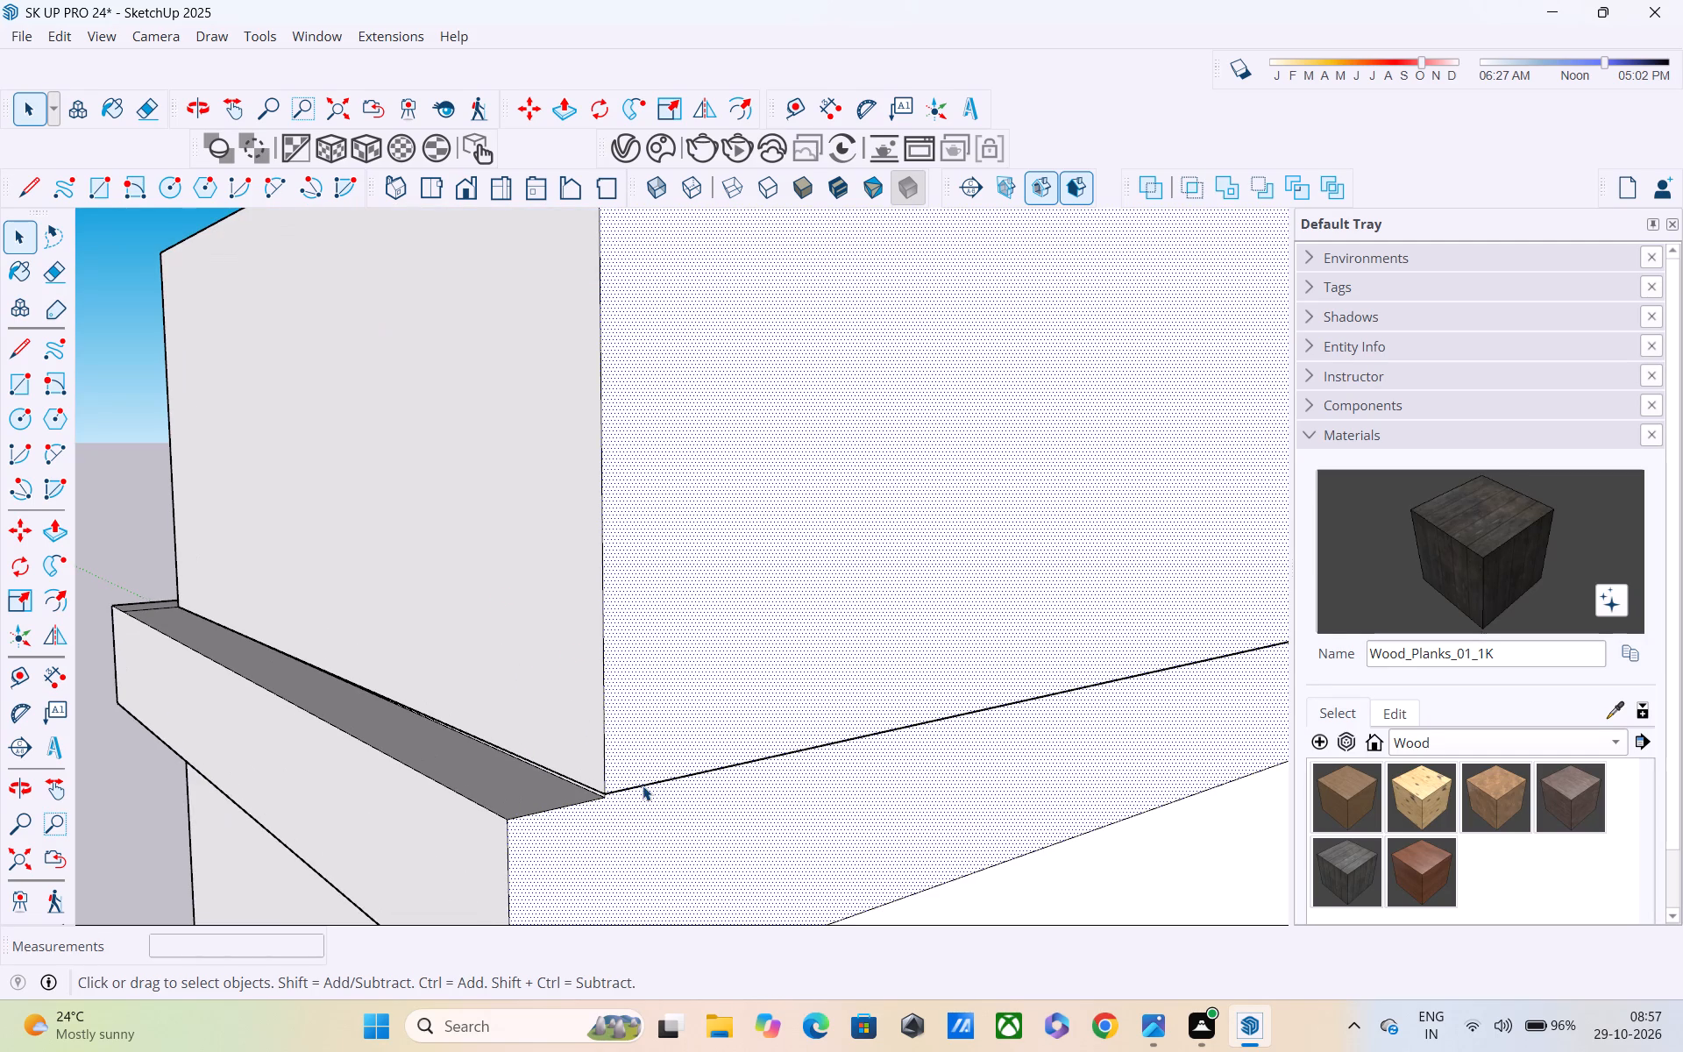
click(643, 785)
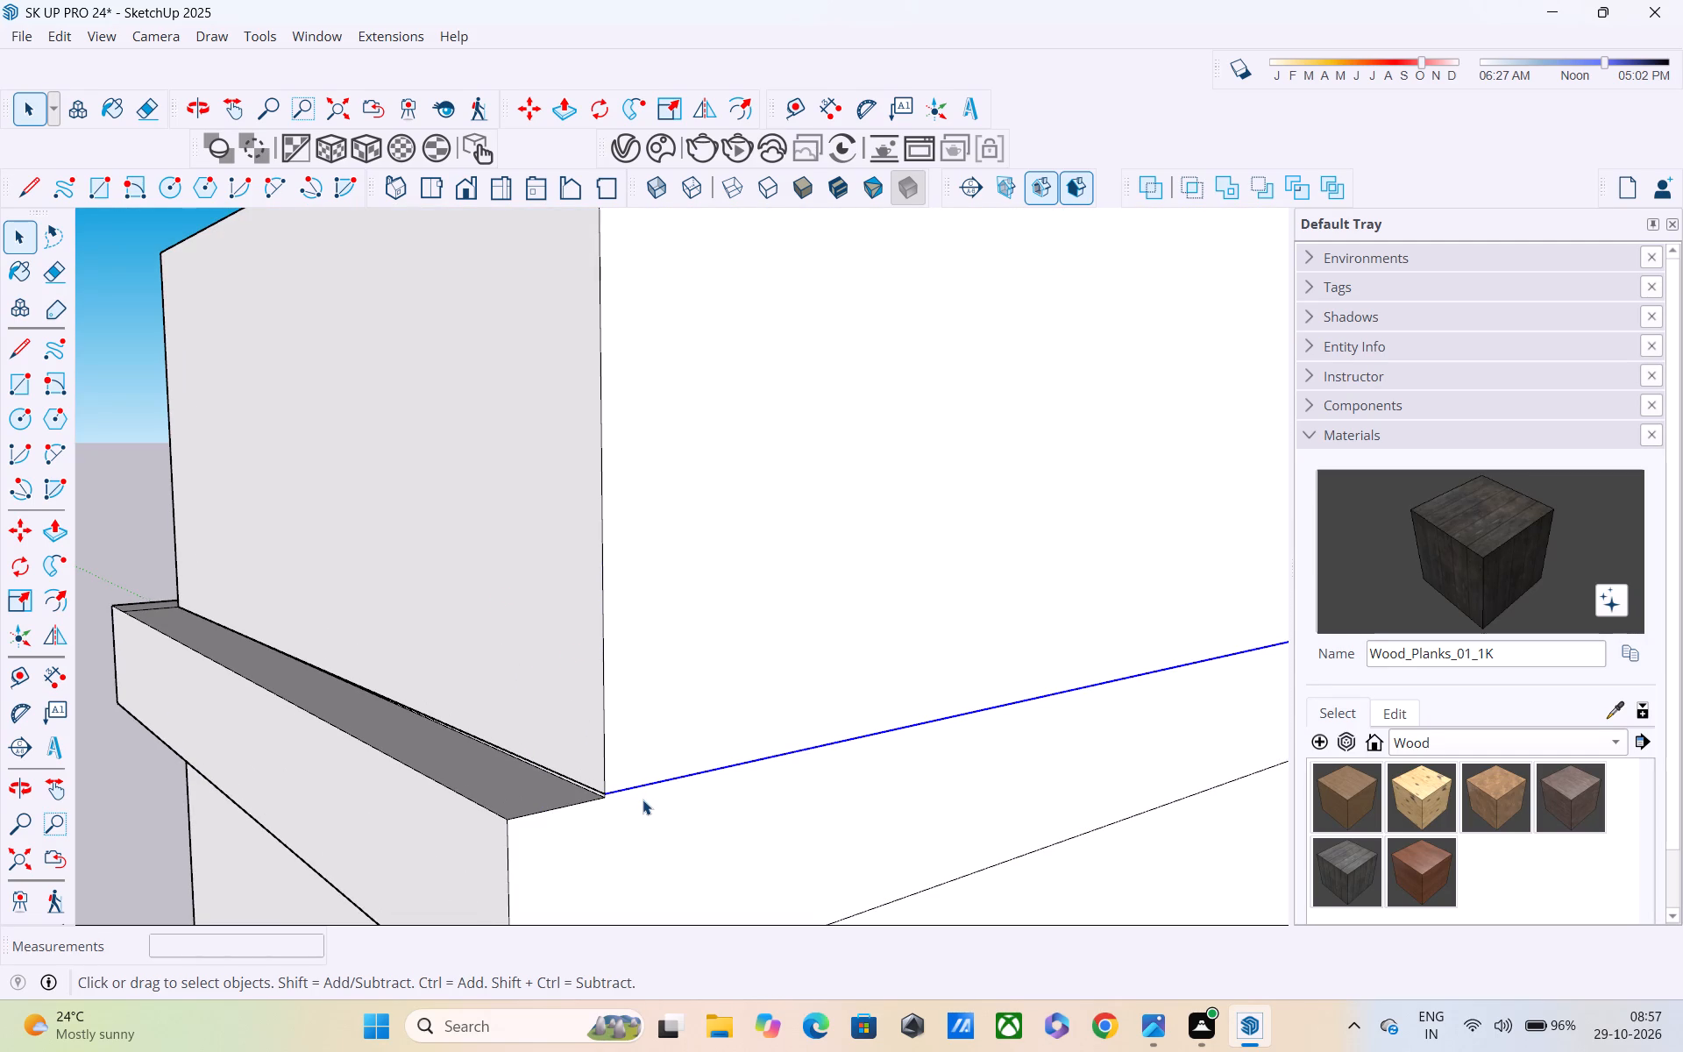
key(Delete)
Examine the side wall face and its edges where they meet the band's ledge at the rear corner.
scroll(527, 792, up, 5)
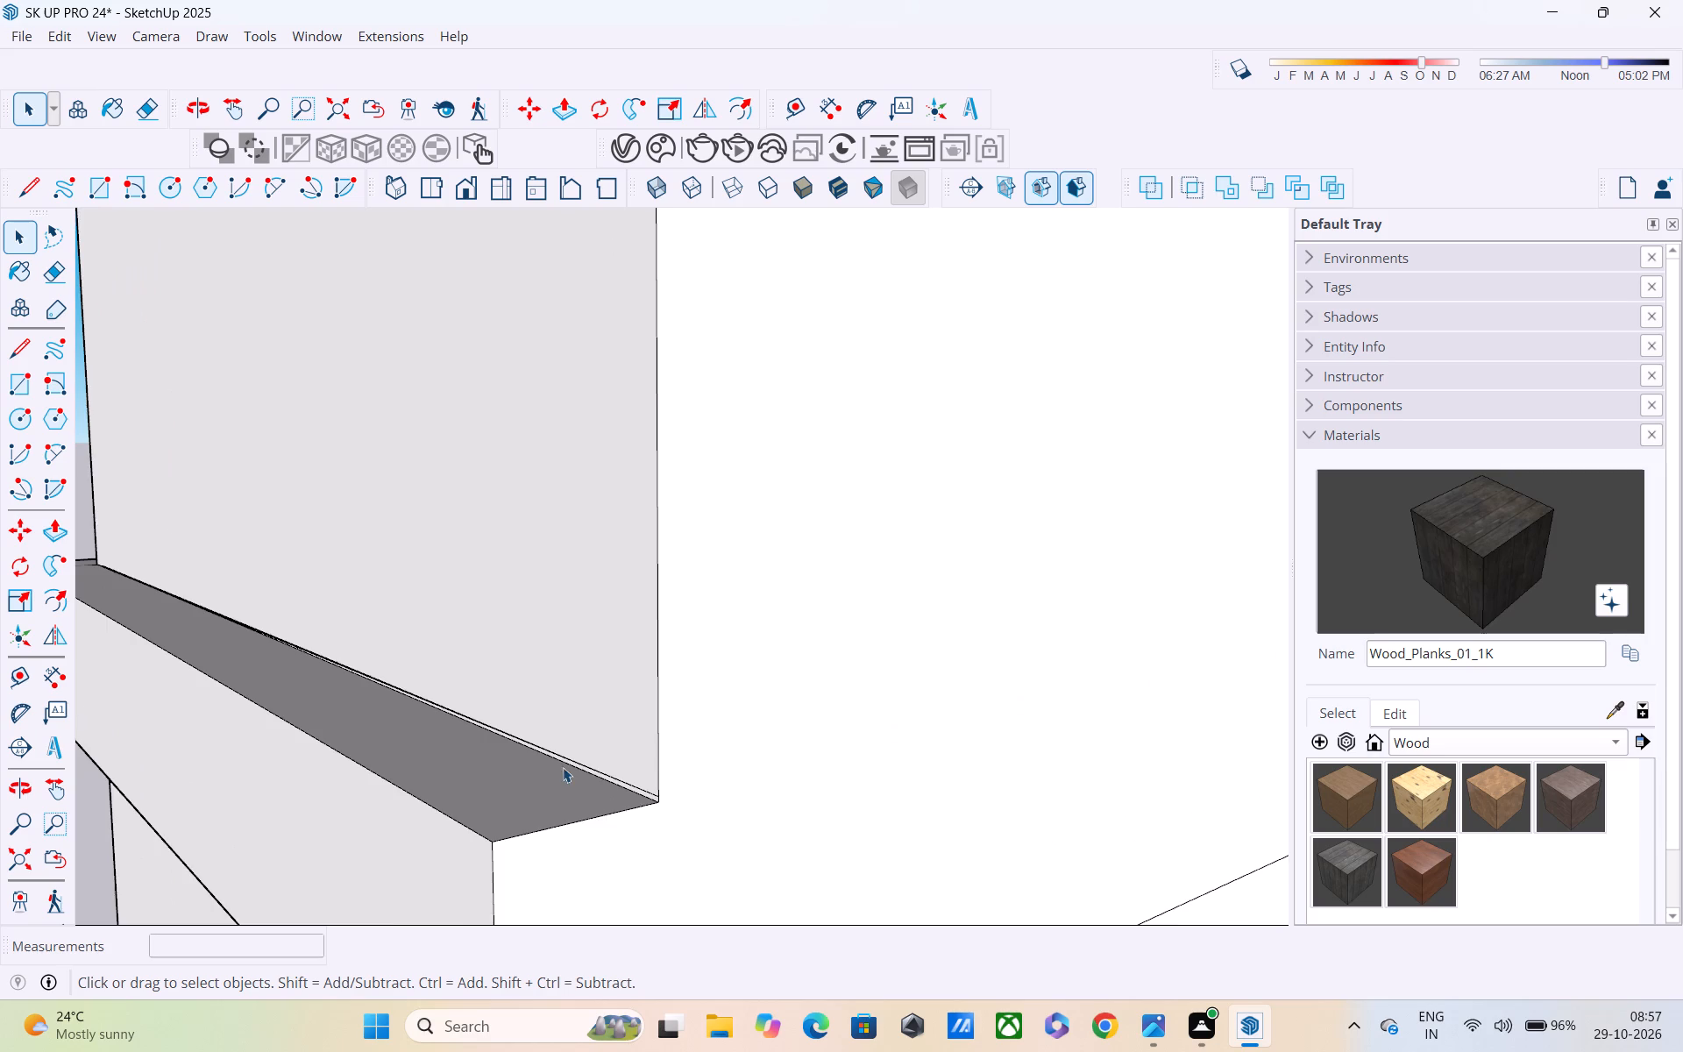
scroll(563, 767, up, 5)
scroll(636, 782, down, 4)
scroll(636, 782, up, 1)
click(636, 782)
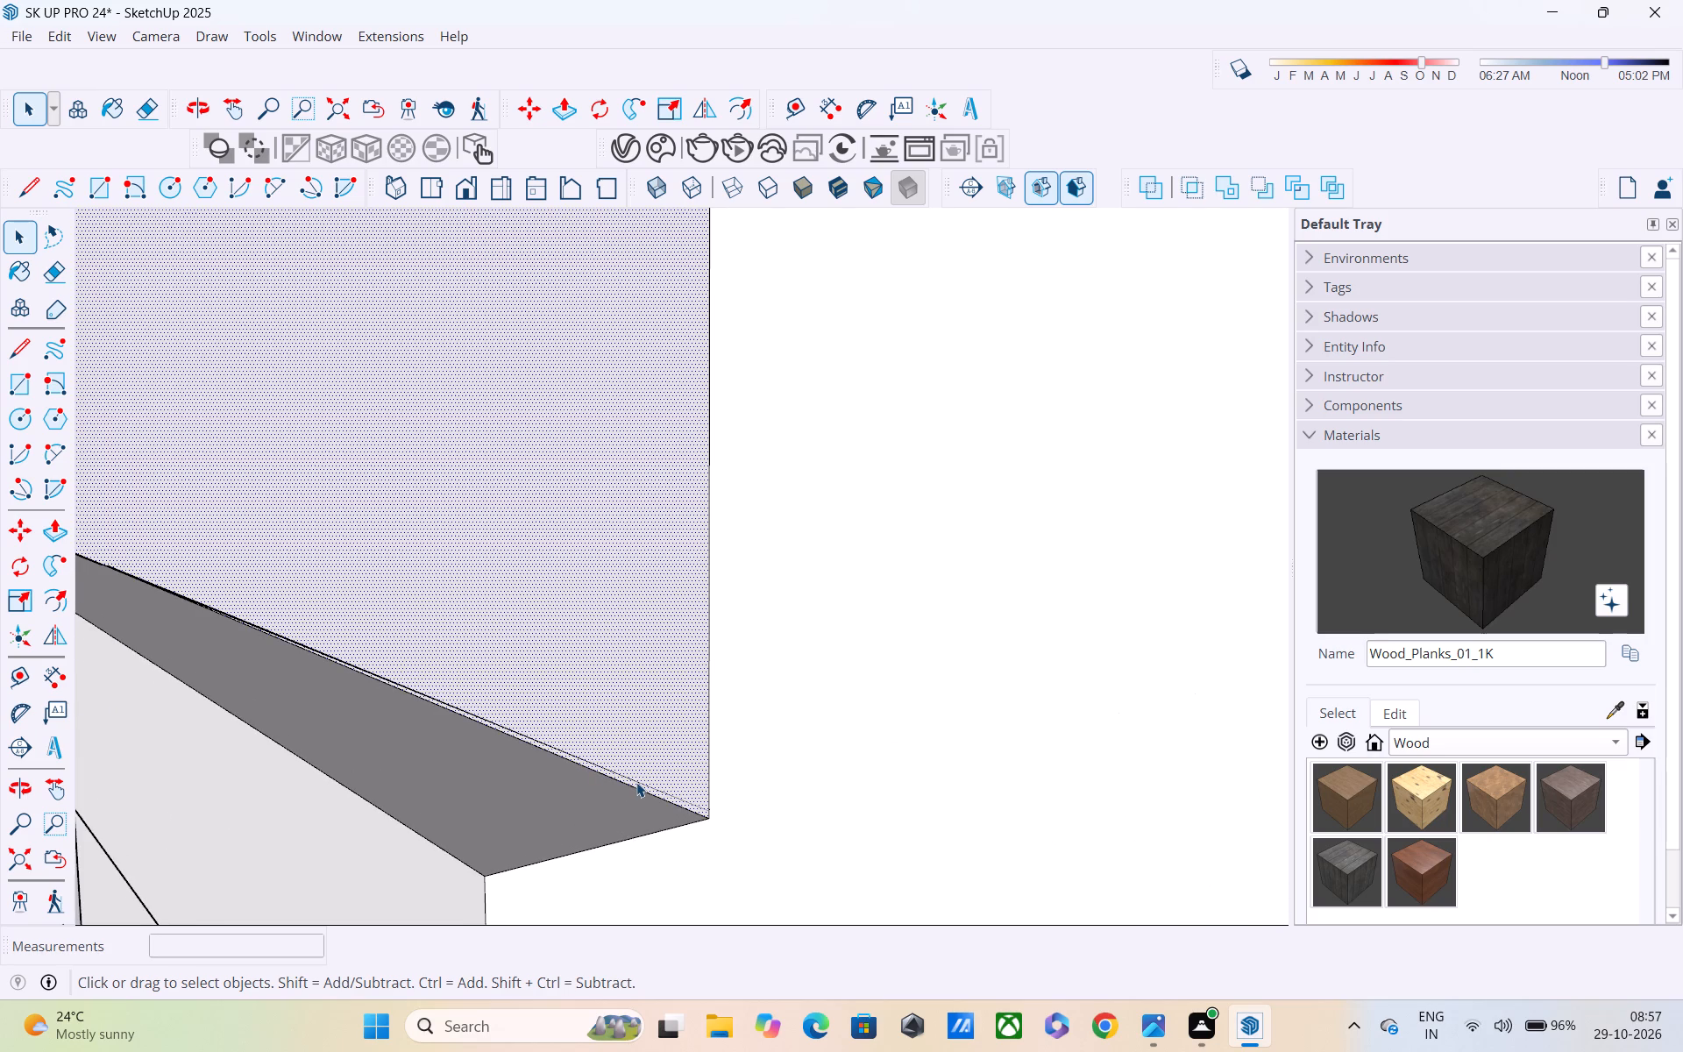
click(636, 782)
click(650, 785)
click(650, 785)
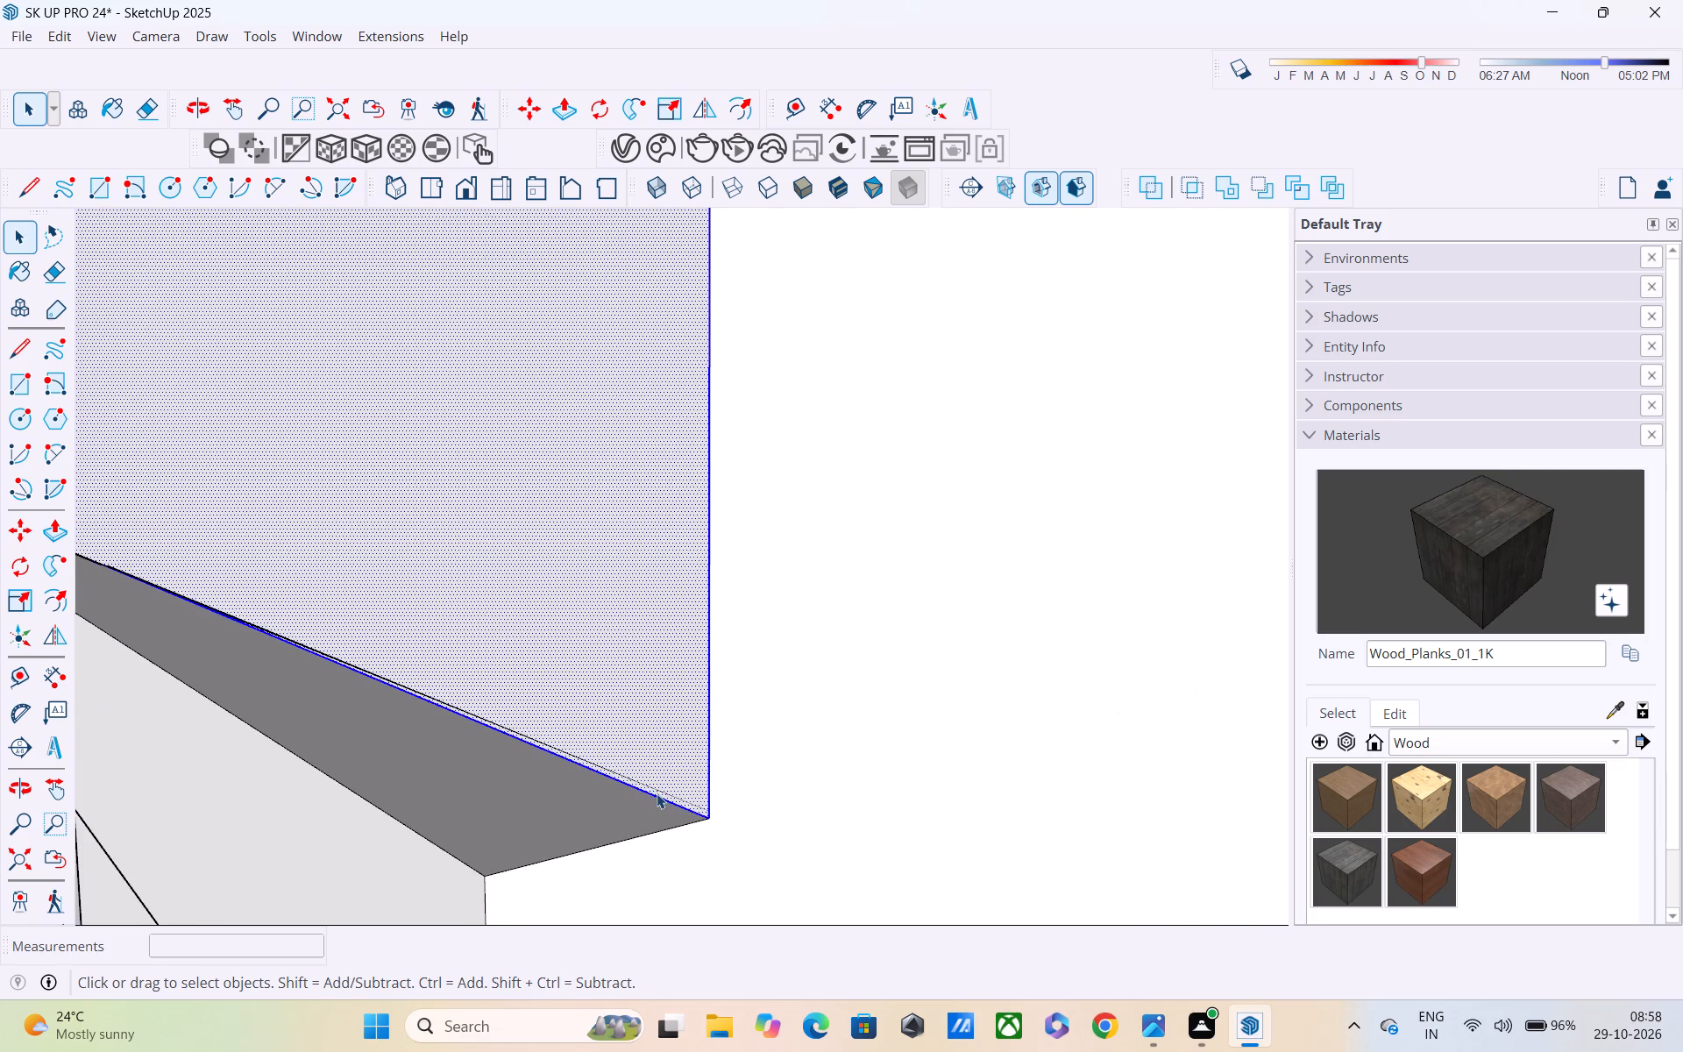
Redraw the band's upper edge across the rear wall from corner to corner, about 7' 2 11/16" long.
scroll(671, 815, down, 6)
key(l)
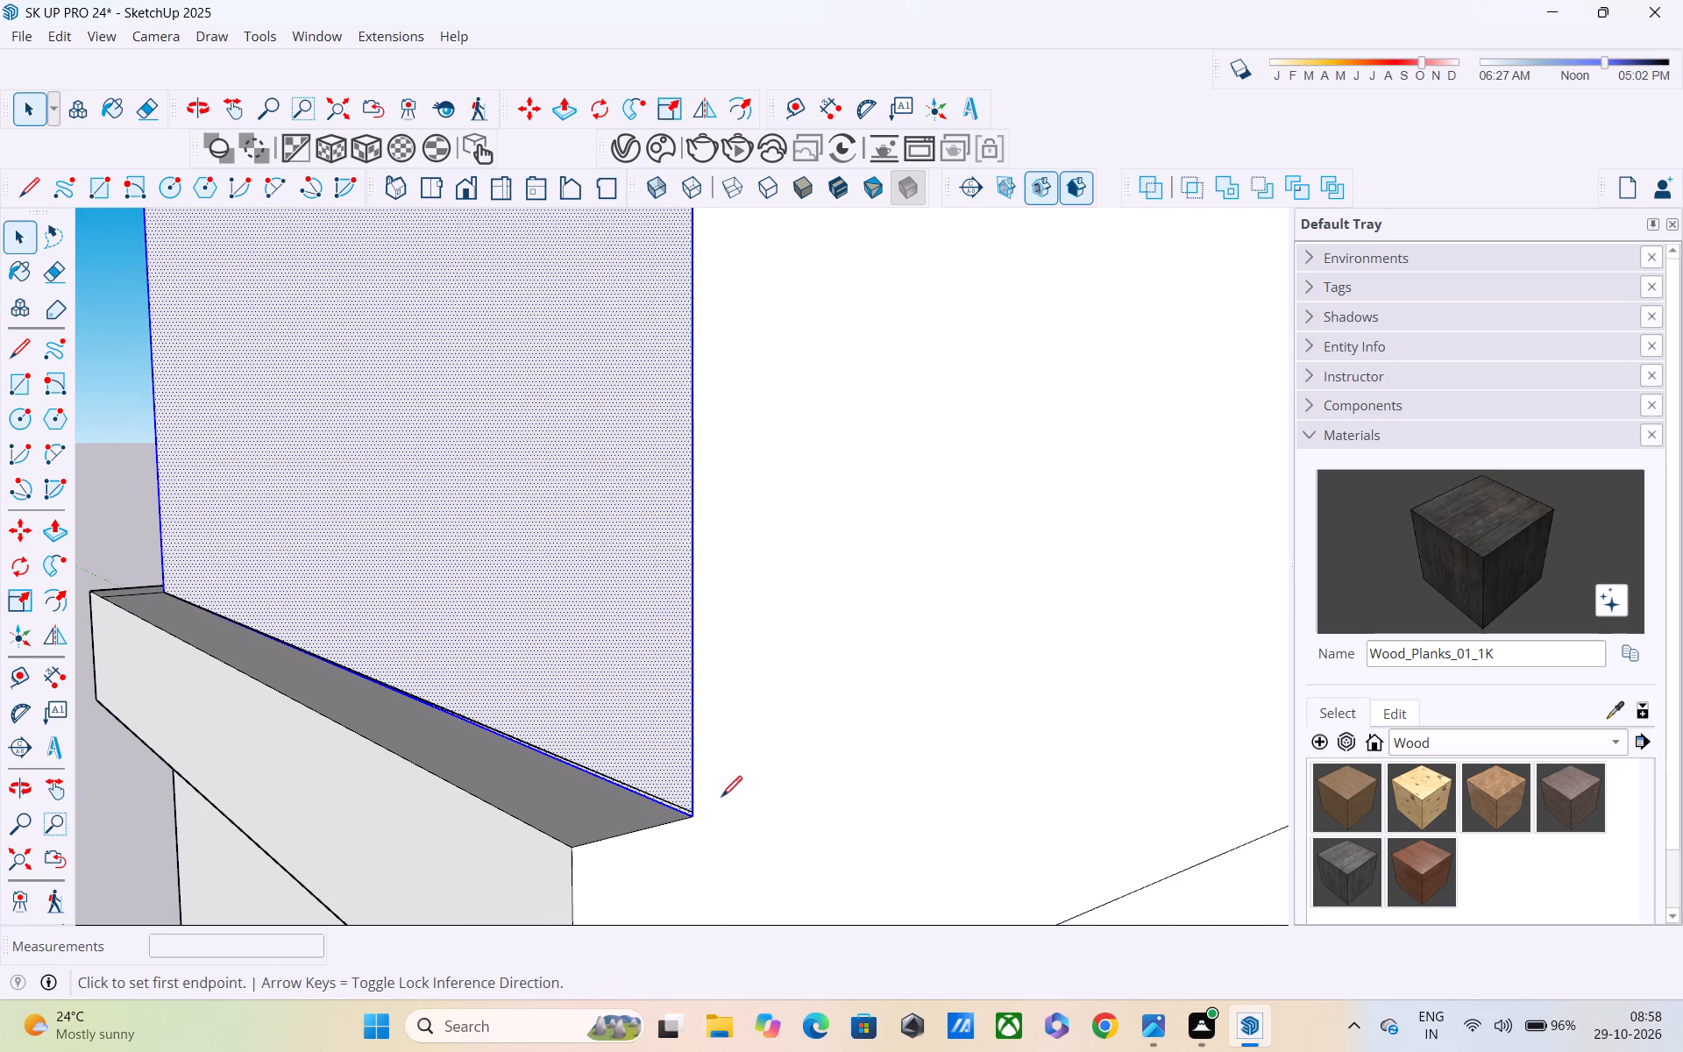
click(692, 816)
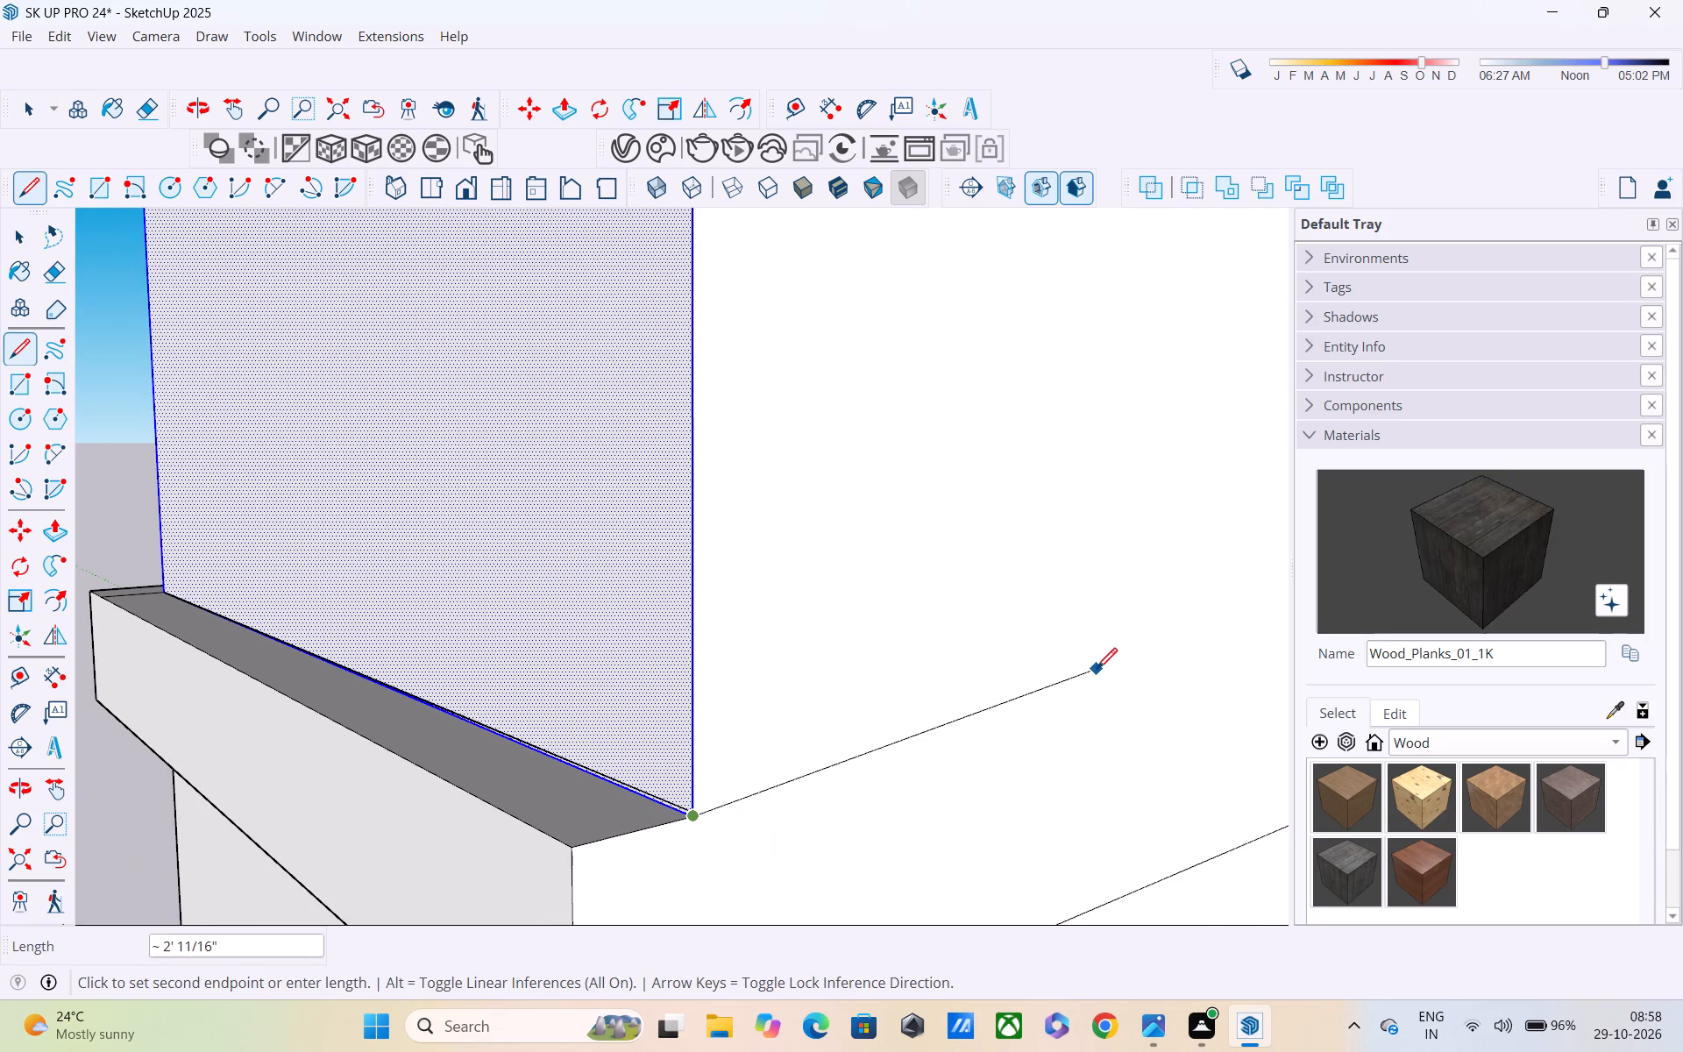
scroll(1095, 672, down, 2)
shift+middle_drag(1090, 679, 605, 638)
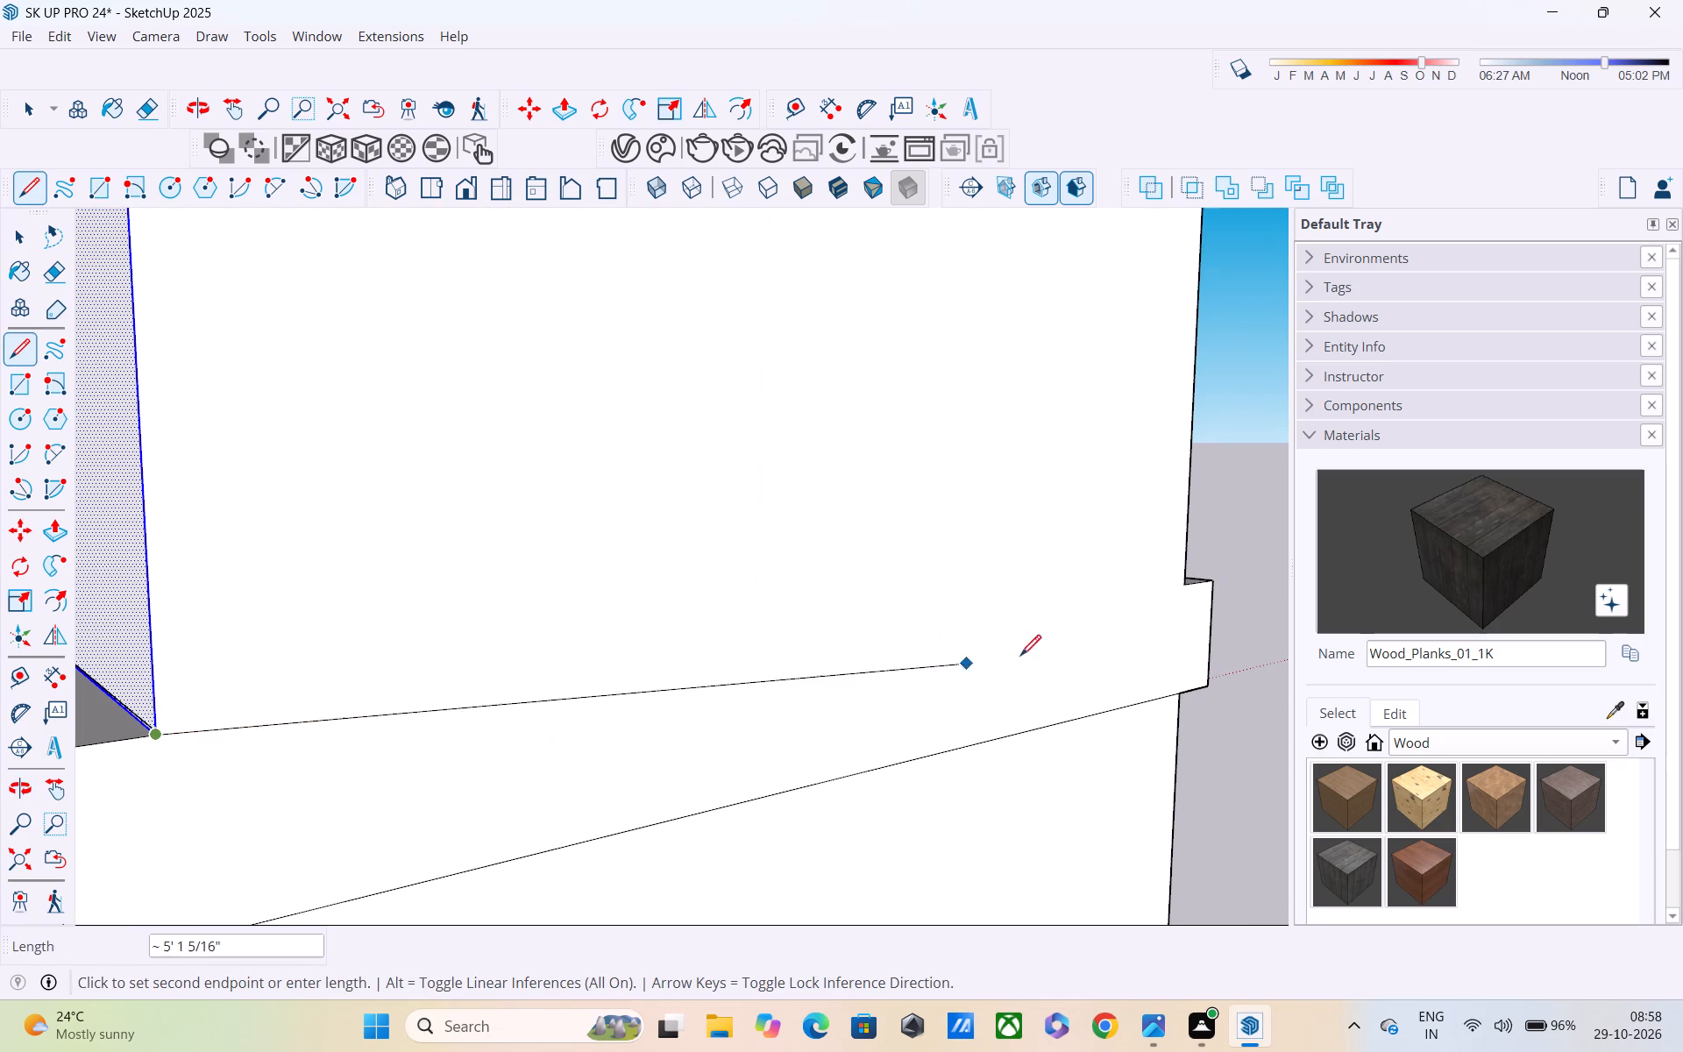
scroll(1192, 592, up, 2)
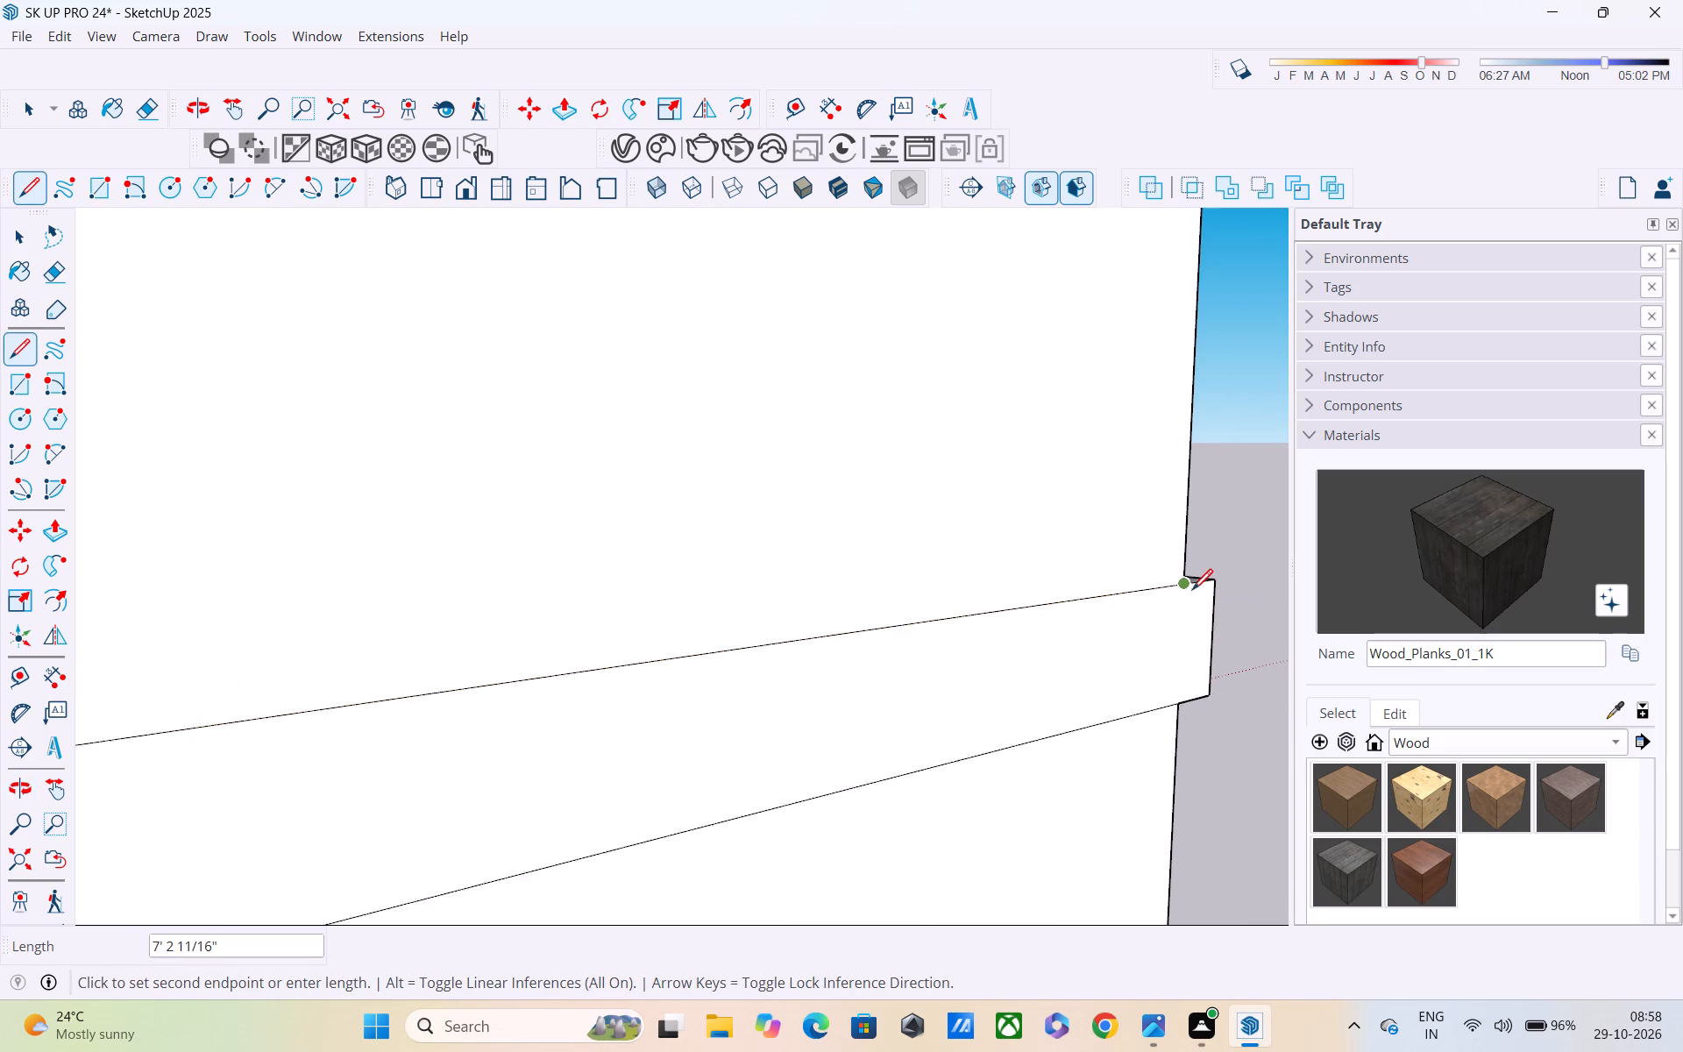
scroll(1192, 592, up, 13)
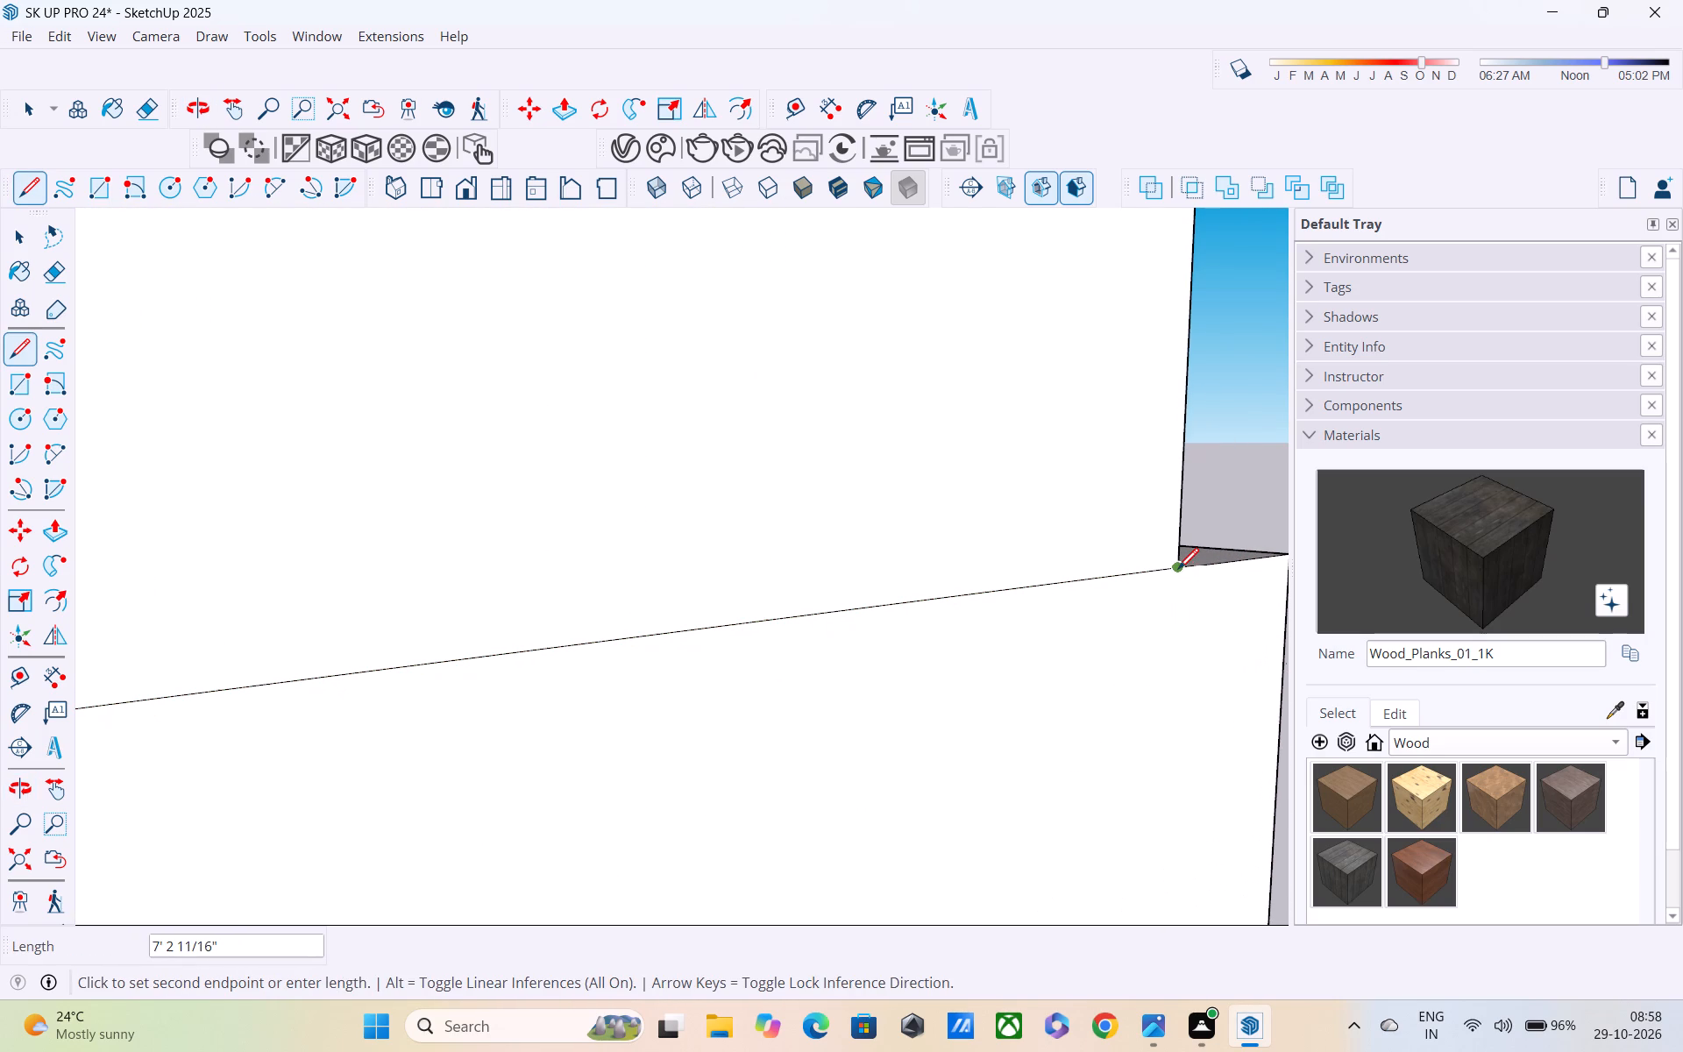
click(1178, 571)
Pull the band strip below the redrawn edge on the rear wall outward by 2".
key(space)
key(o)
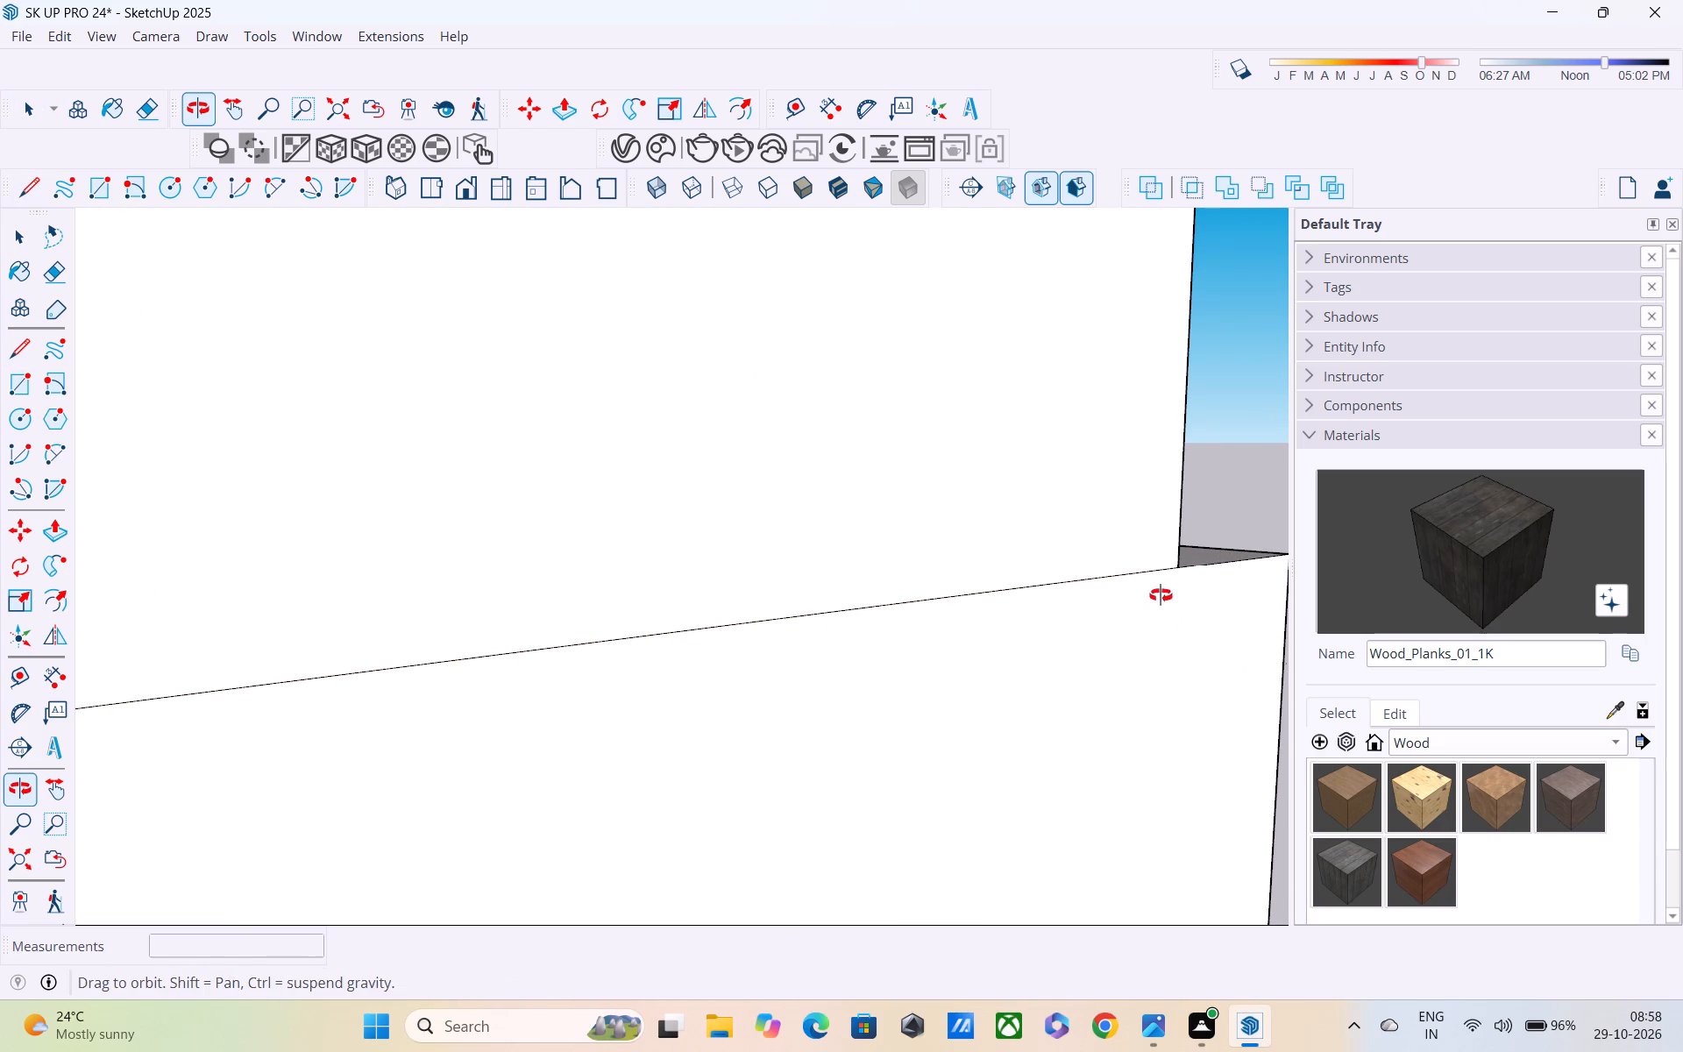
key(p)
double_click(1080, 688)
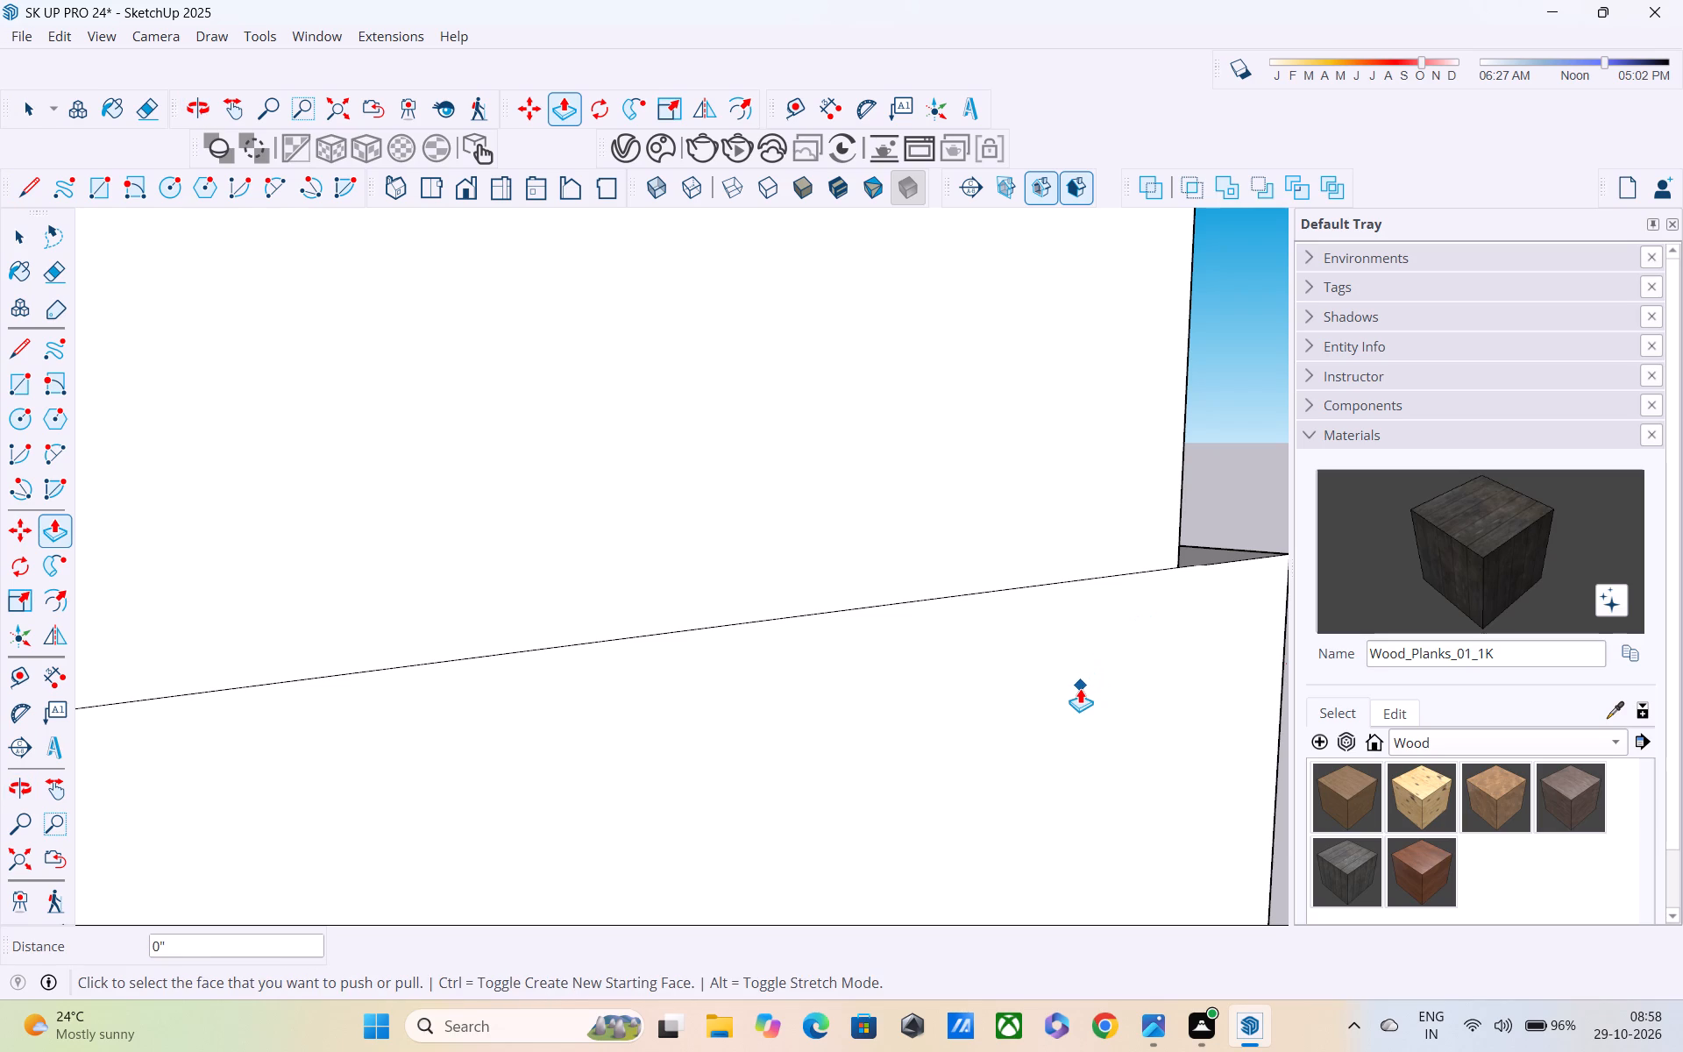
scroll(1080, 688, down, 8)
shift+middle_drag(1012, 736, 1118, 608)
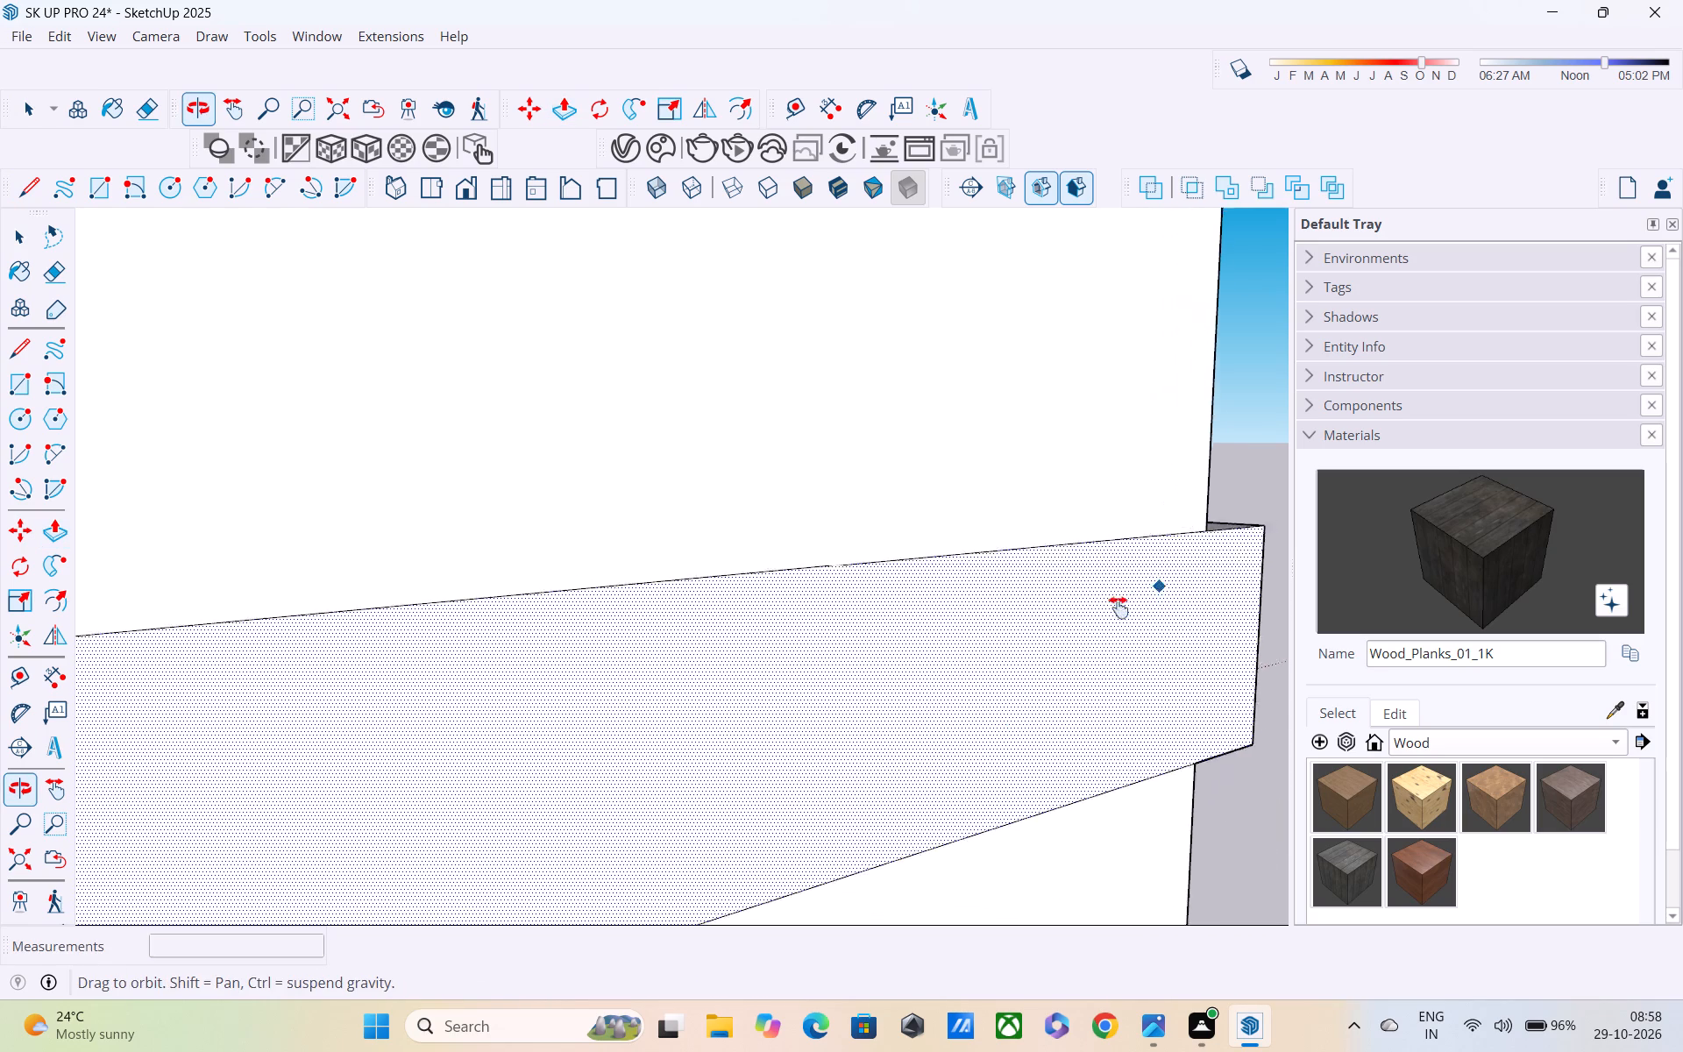
shift+middle_drag(1118, 608, 1129, 597)
scroll(1117, 604, up, 1)
scroll(1056, 629, down, 6)
middle_drag(975, 649, 1074, 622)
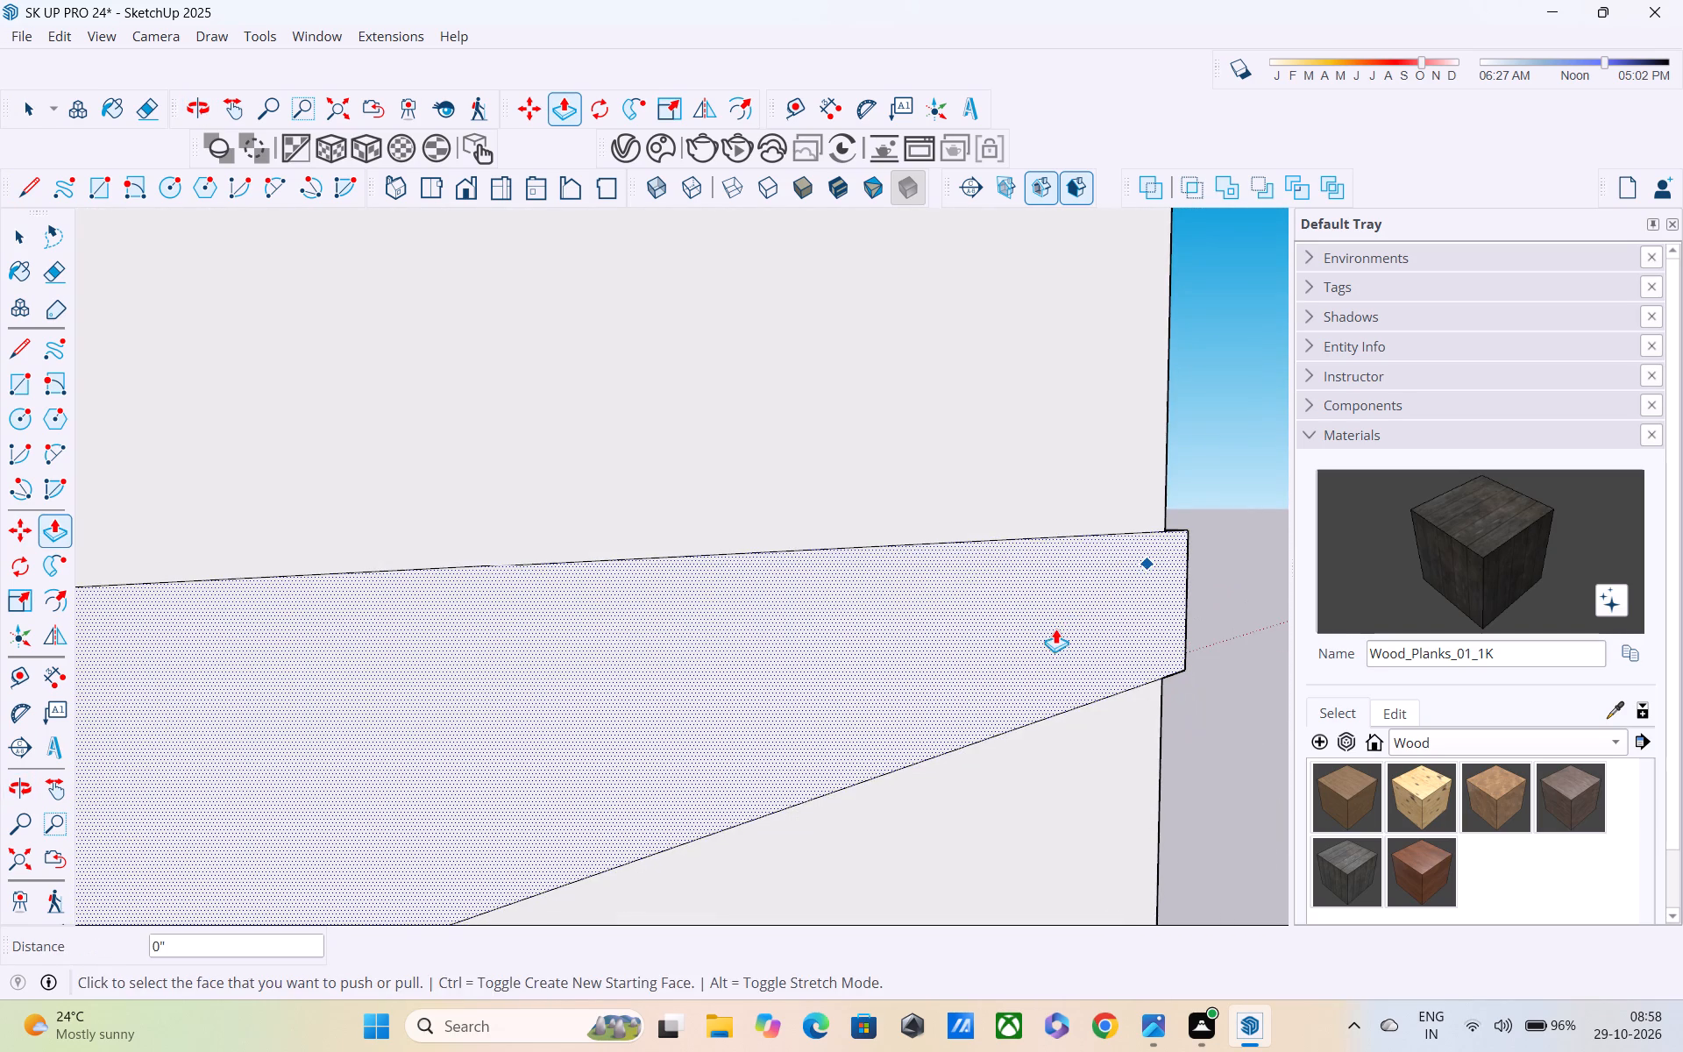
click(1055, 629)
key(2)
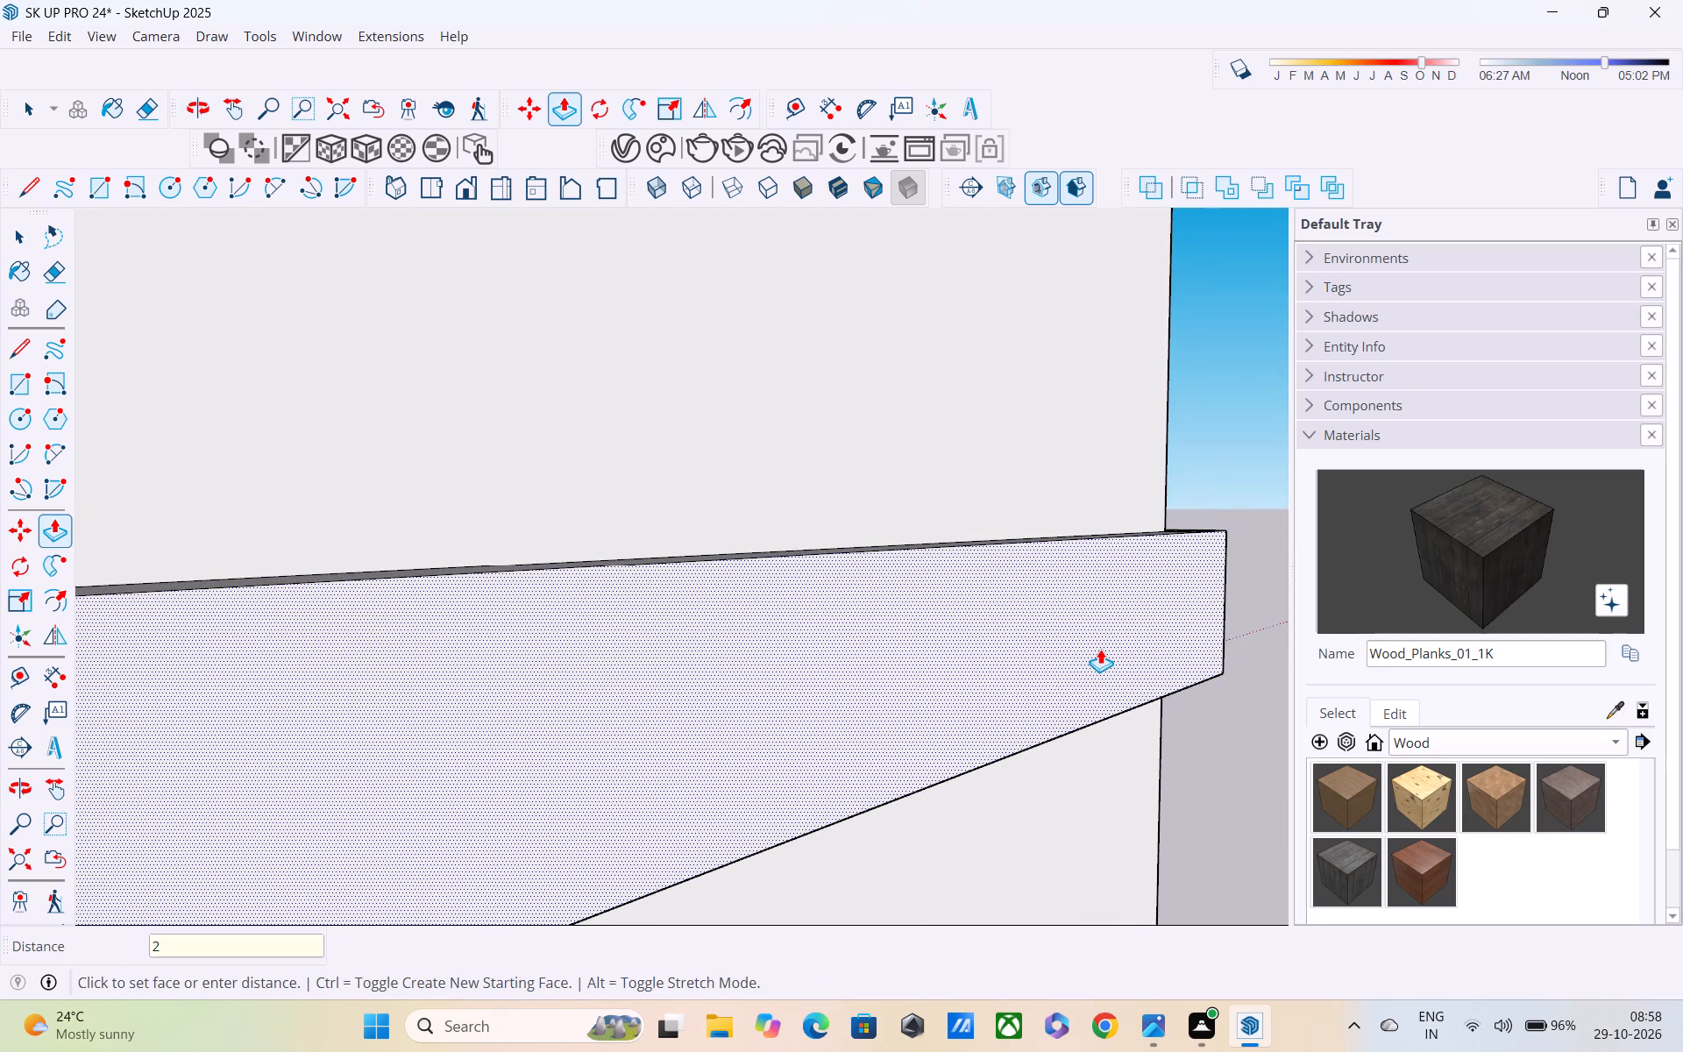
key(shift+quotedbl)
key(Return)
Pull the flush band strip on the adjoining wall outward by the same 2".
scroll(1104, 645, down, 5)
middle_drag(891, 588, 1005, 683)
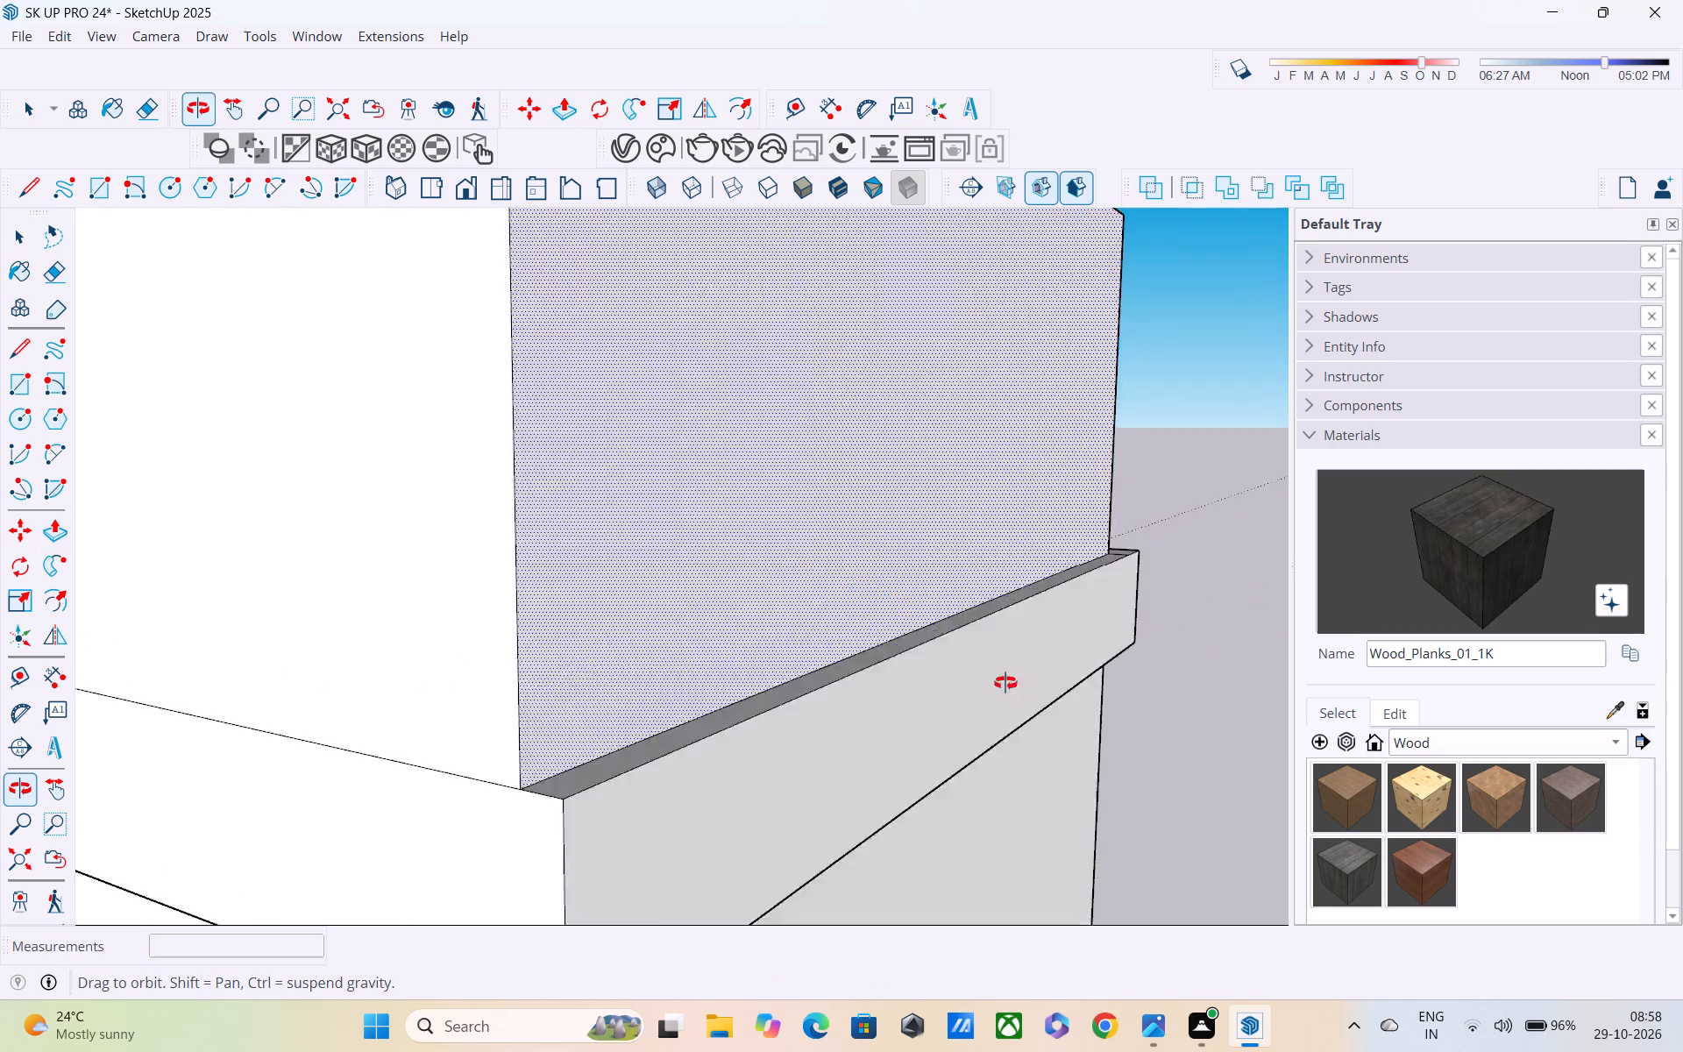
middle_drag(1005, 683, 1016, 636)
scroll(1016, 636, up, 1)
scroll(1016, 636, down, 7)
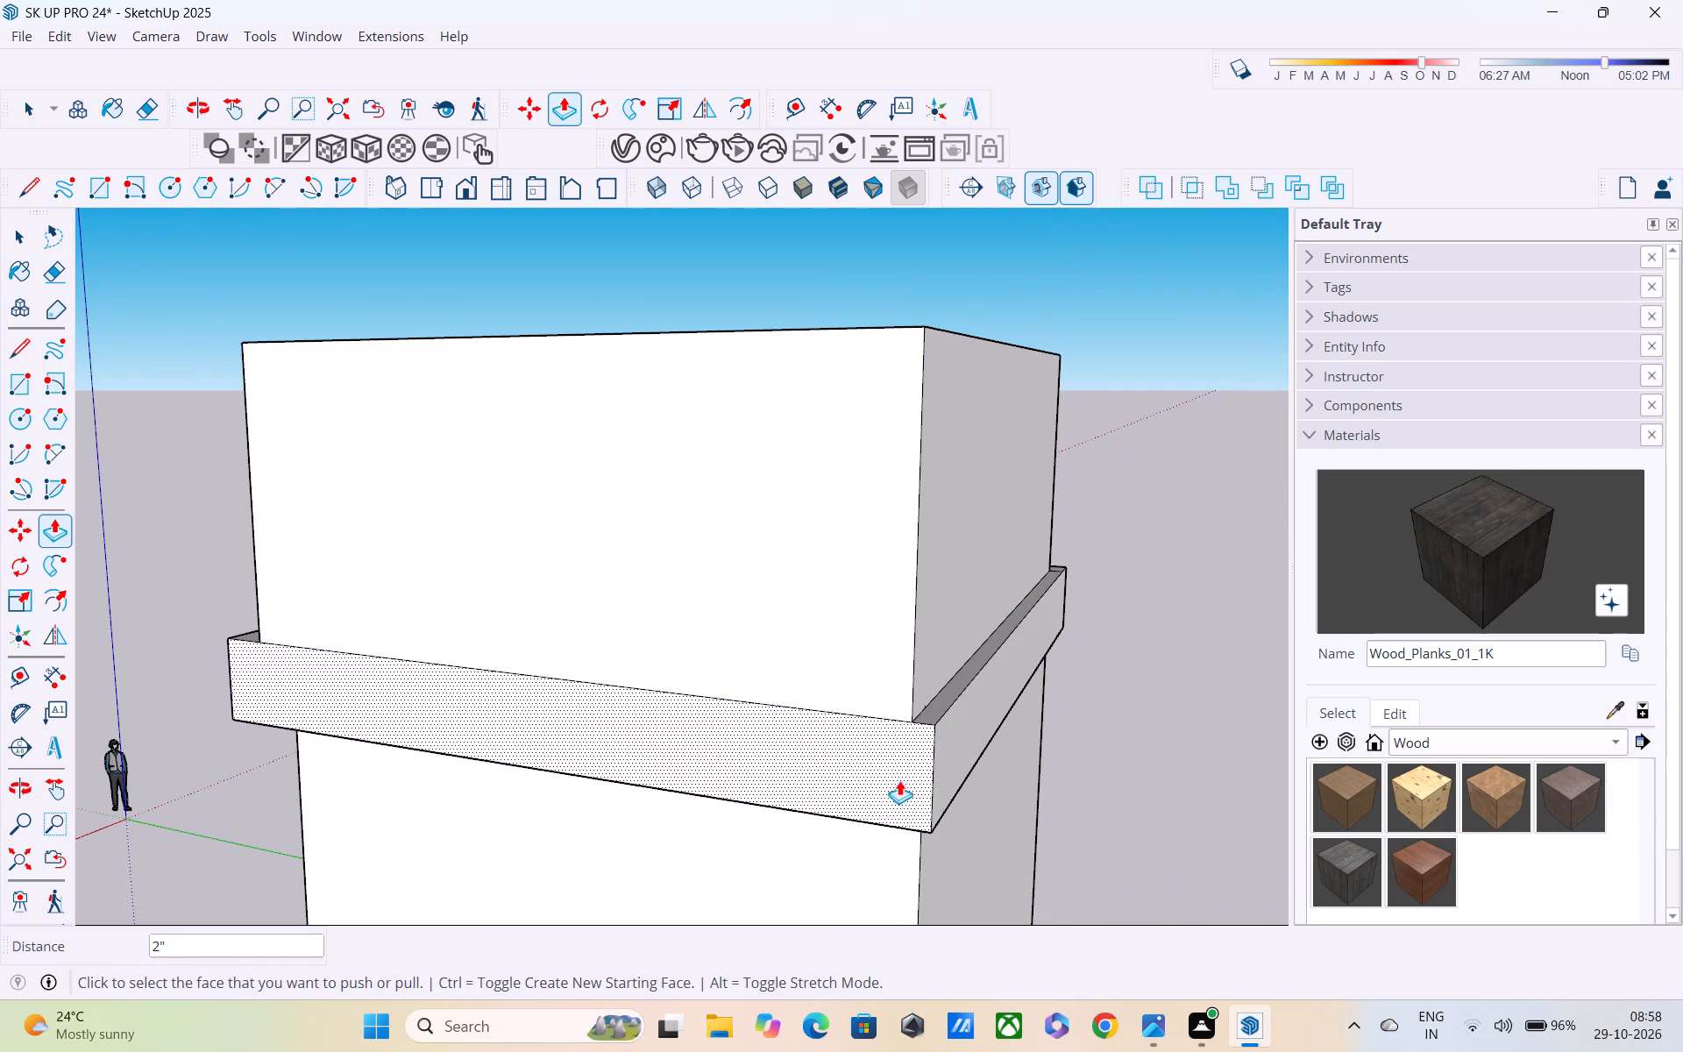
double_click(898, 778)
Inspect the band all around the tower, comparing how far it projects from each wall.
middle_drag(880, 857, 1118, 948)
middle_drag(681, 723, 778, 740)
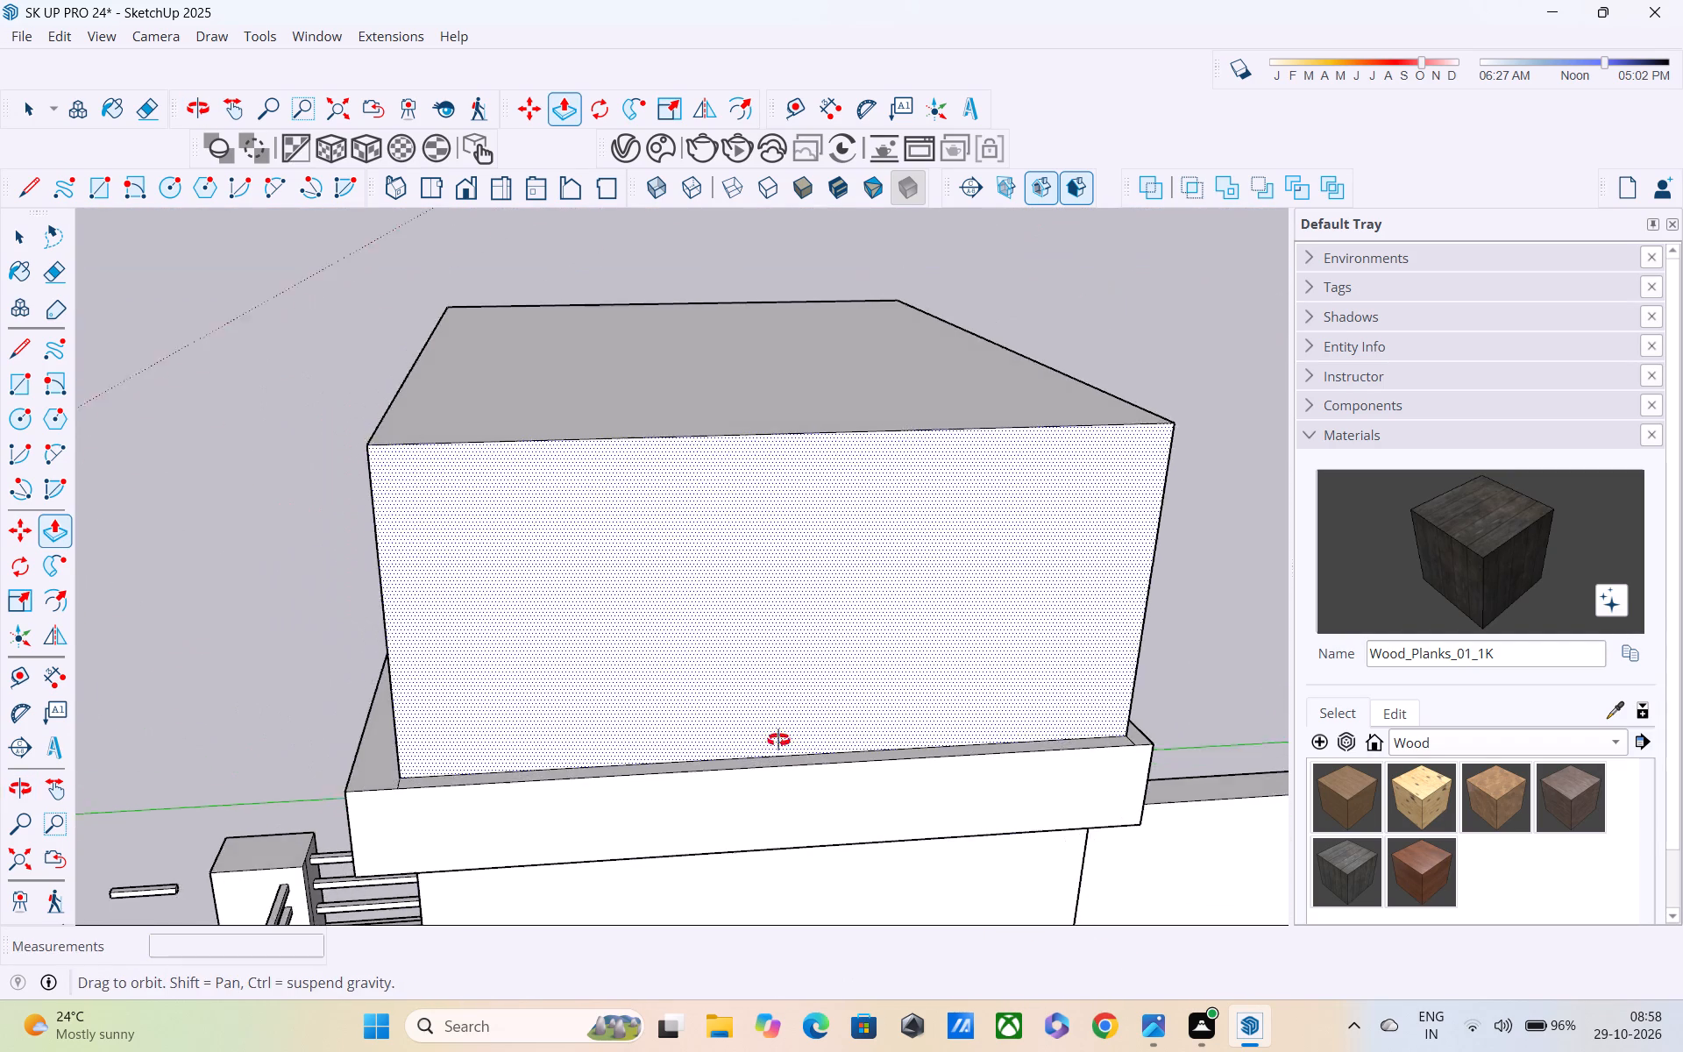
middle_drag(778, 740, 1184, 745)
middle_drag(641, 656, 1313, 578)
middle_drag(931, 637, 935, 714)
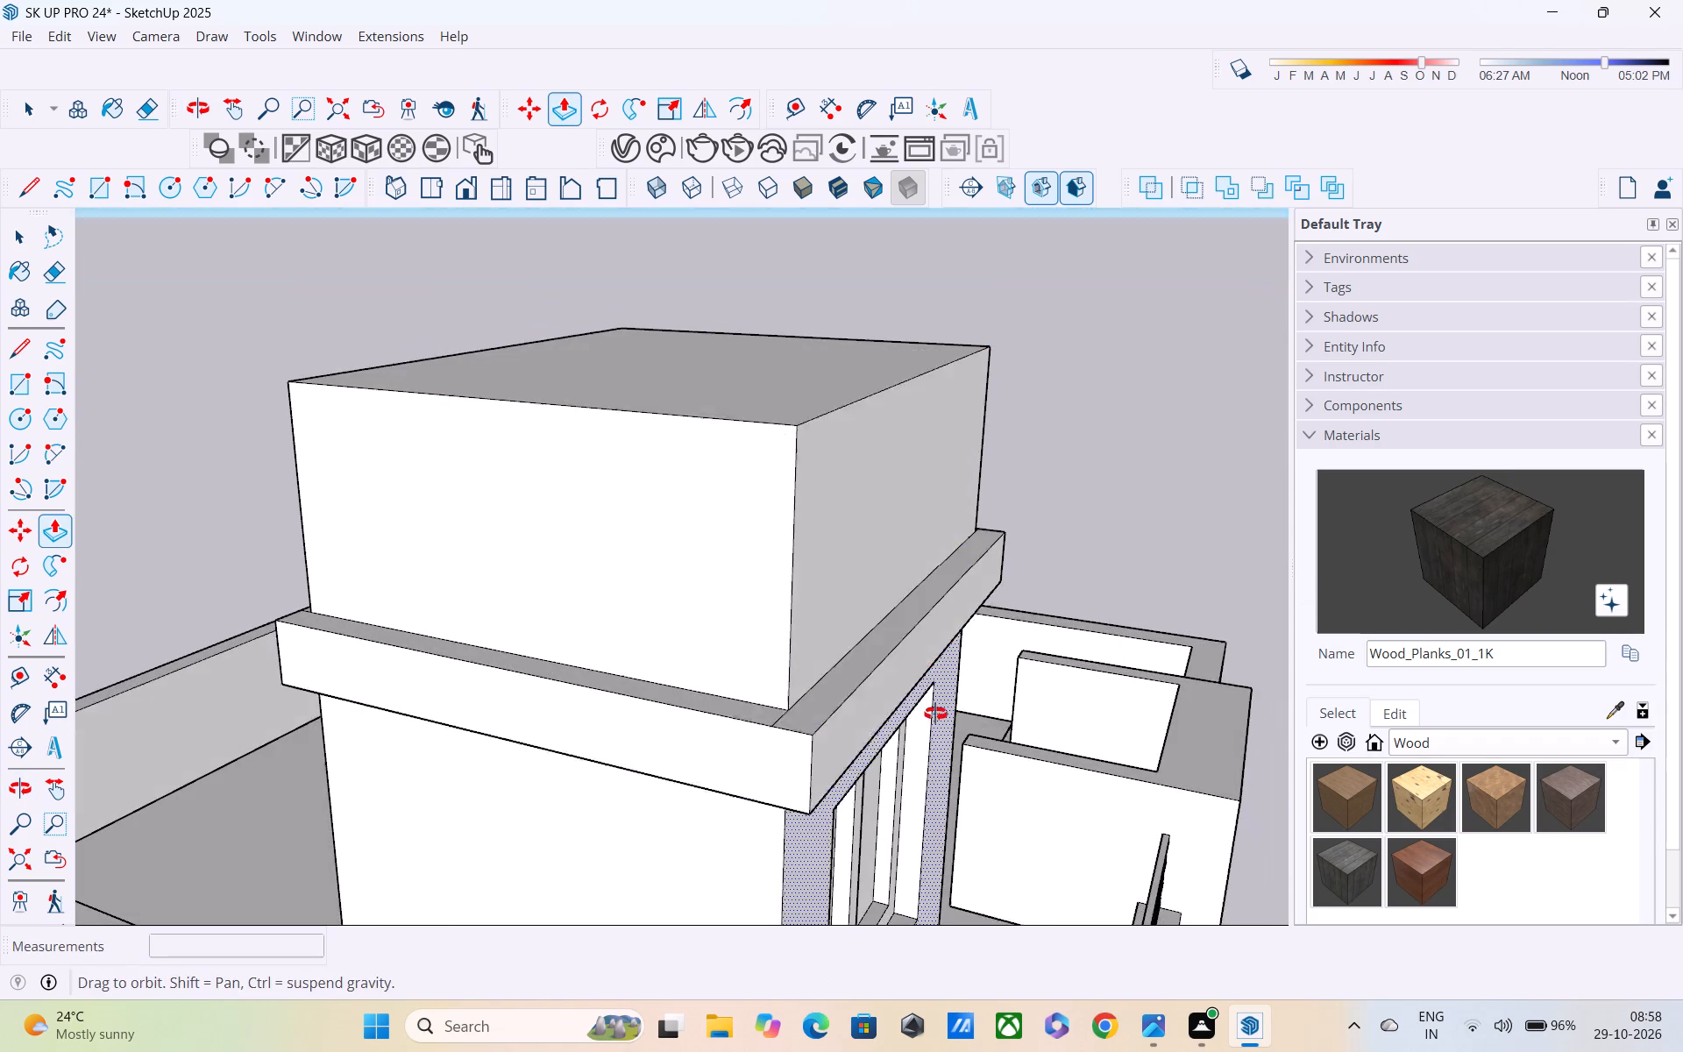
middle_drag(935, 714, 935, 716)
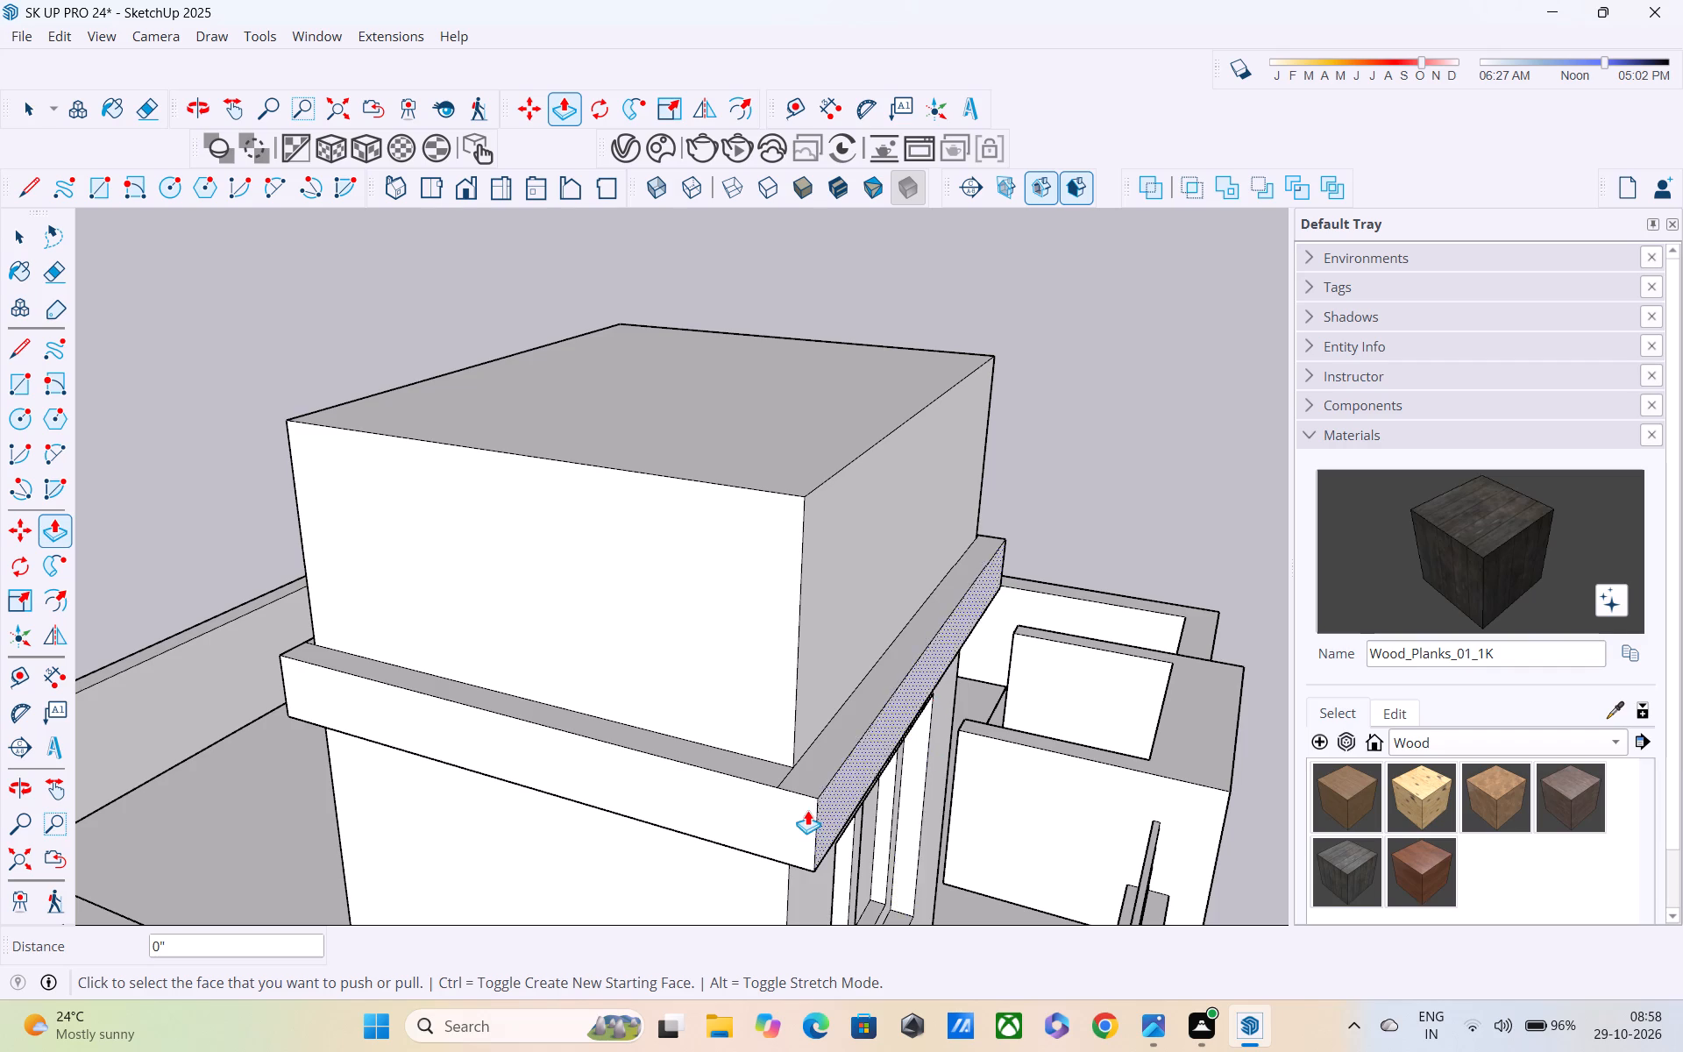
middle_drag(806, 810, 825, 775)
middle_drag(545, 650, 1085, 664)
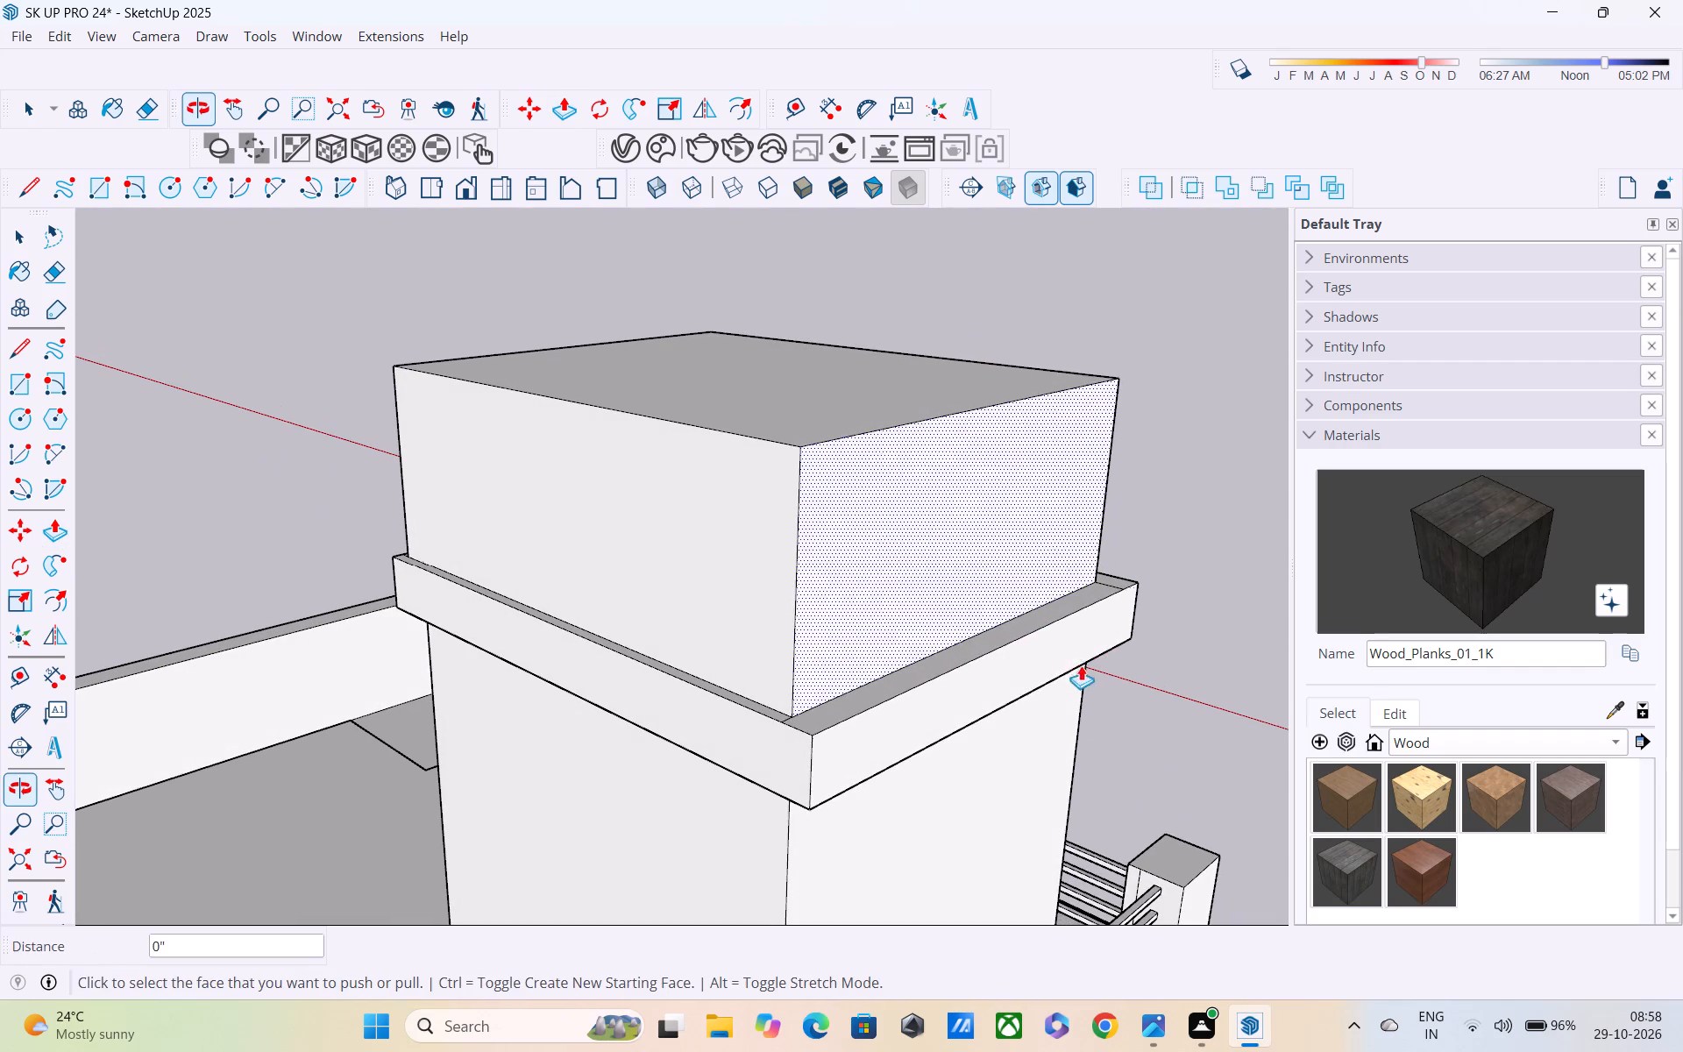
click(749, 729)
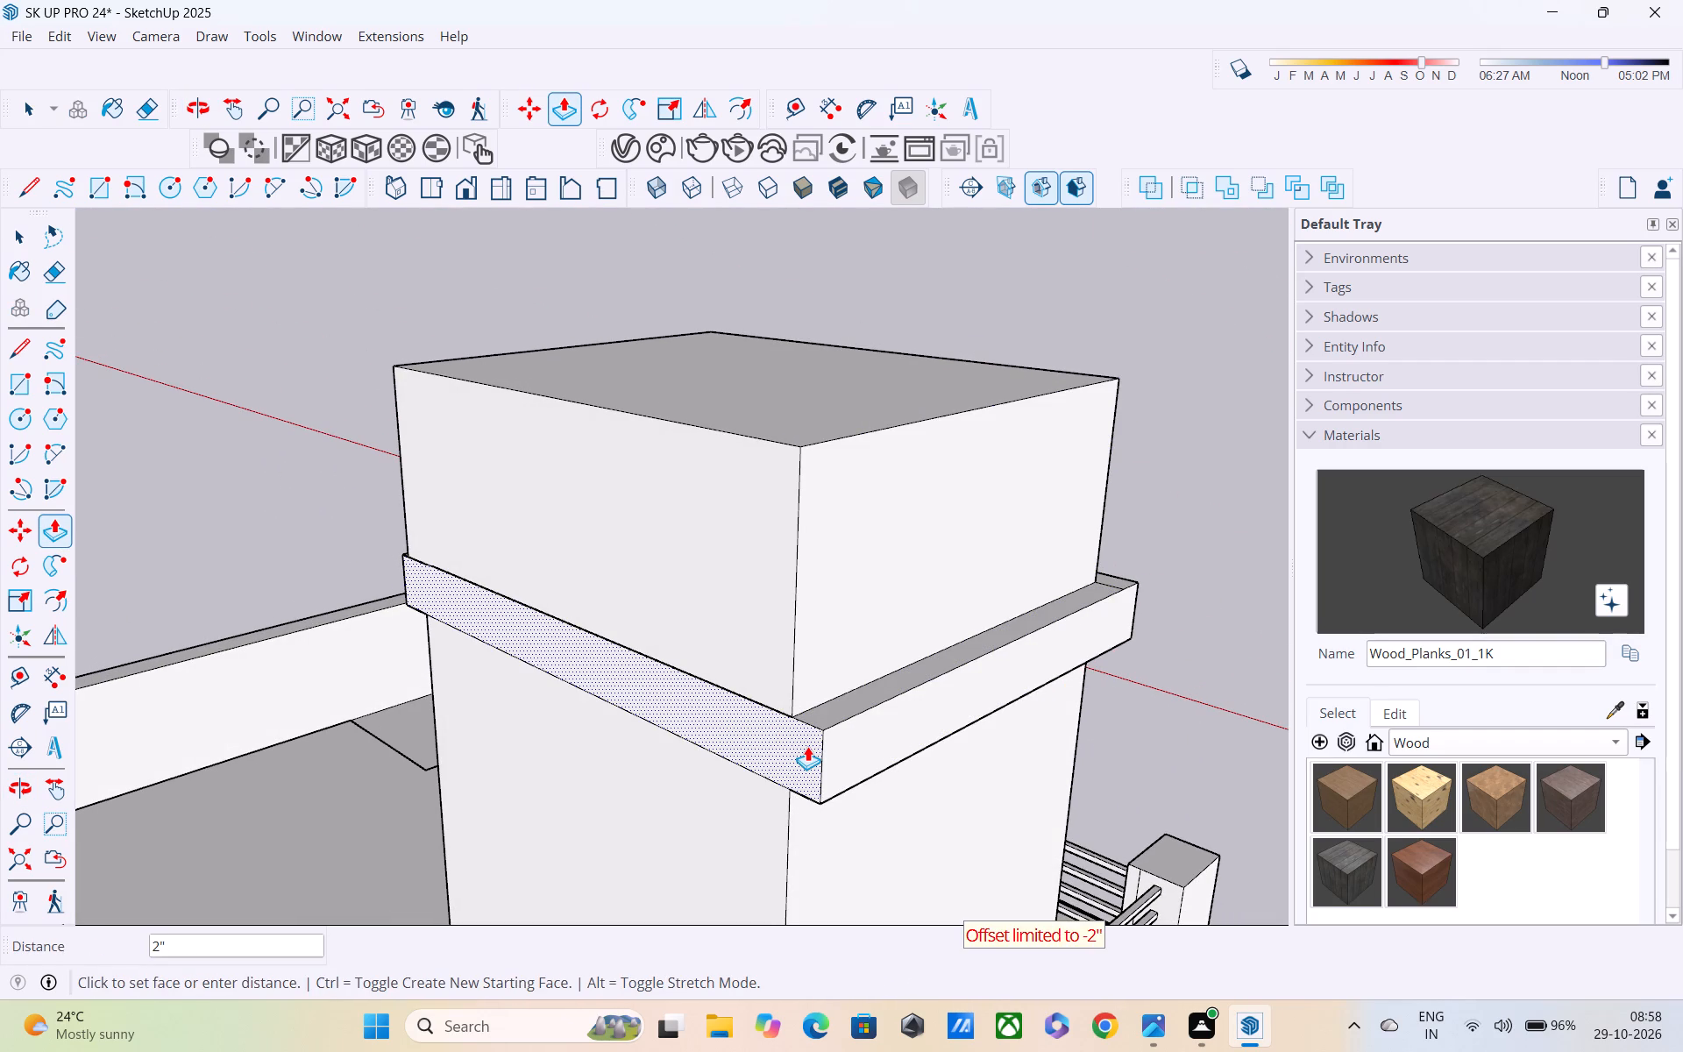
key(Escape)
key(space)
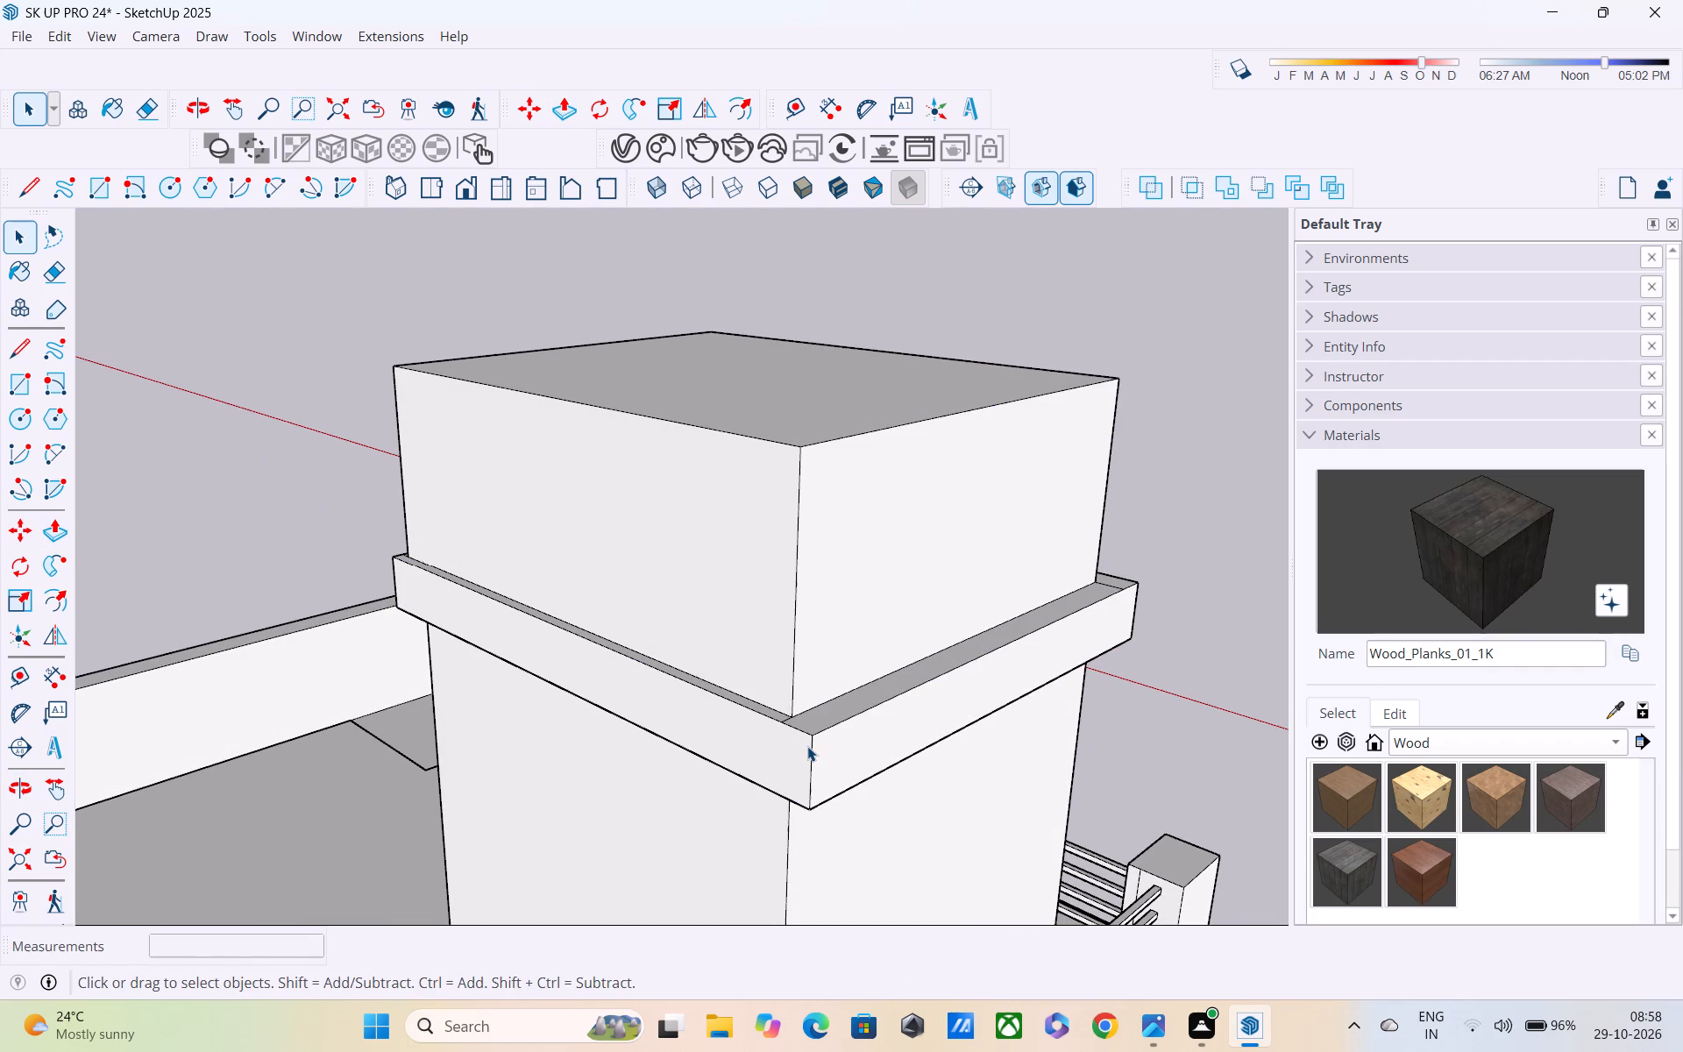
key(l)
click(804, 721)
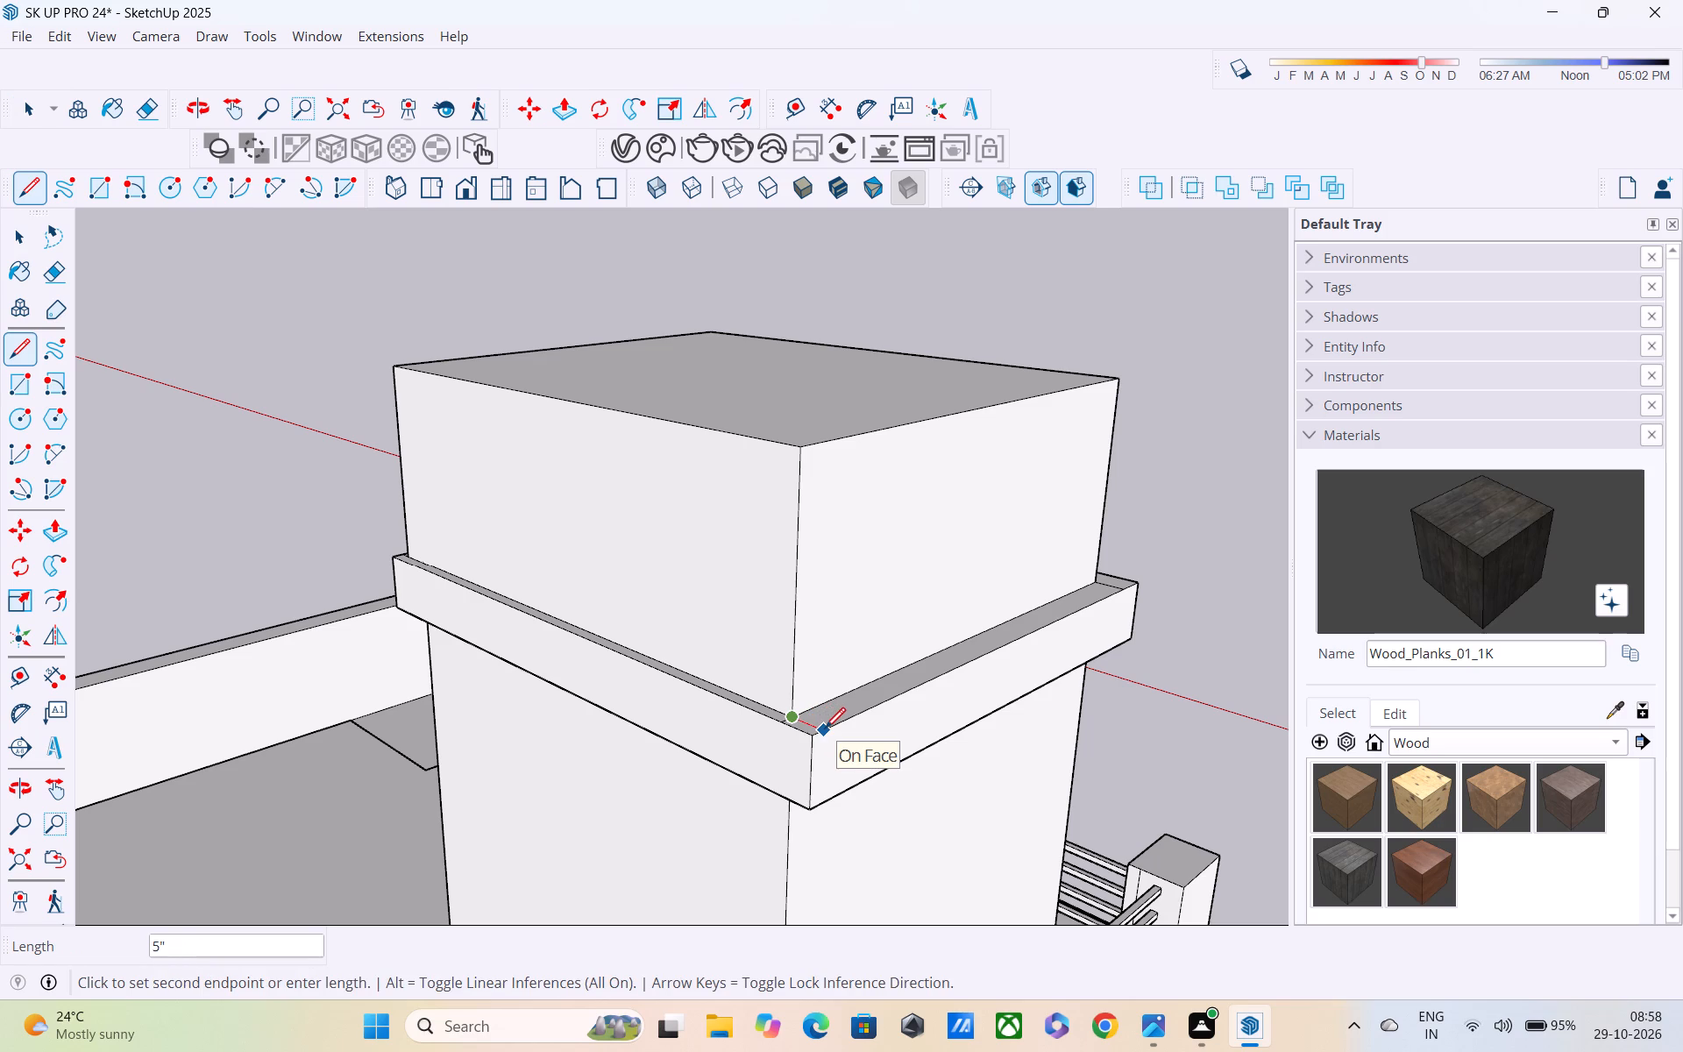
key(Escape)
Pull the band's face on the rear wall outward by 3".
key(p)
click(785, 752)
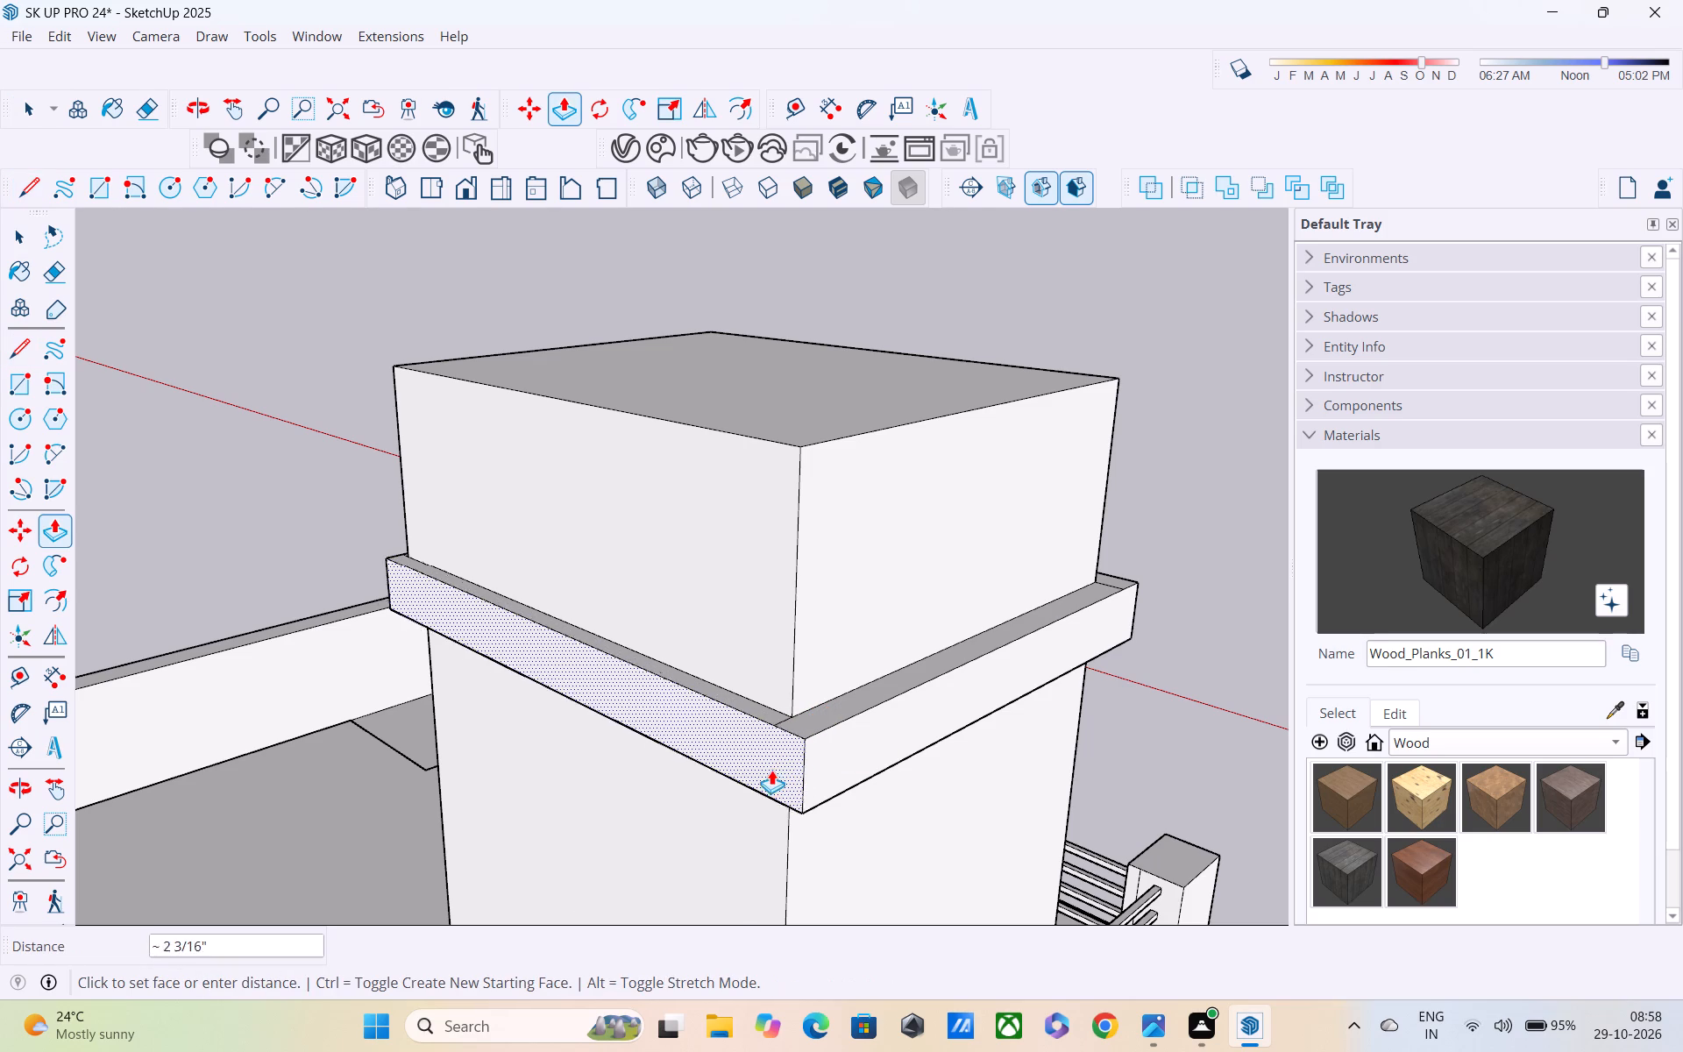
text(3")
key(Return)
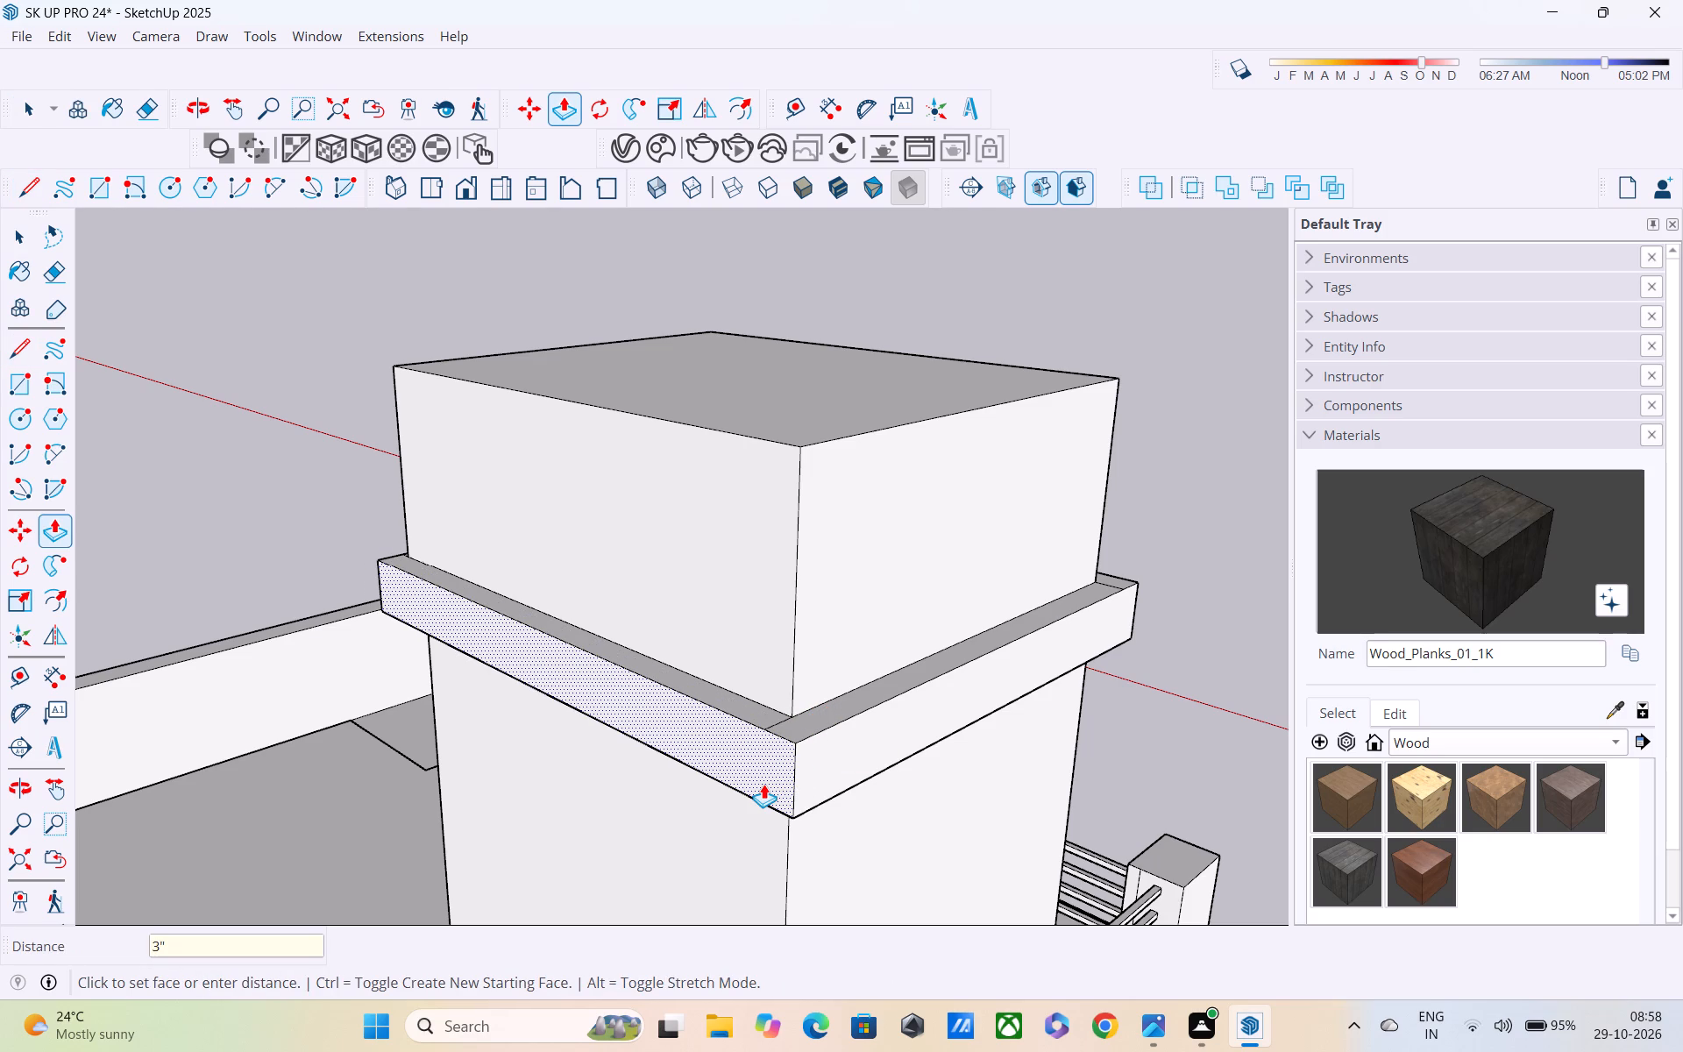
Pull the band's face on the terrace-facing tower wall outward by 3".
scroll(763, 784, up, 1)
middle_drag(543, 682, 1431, 565)
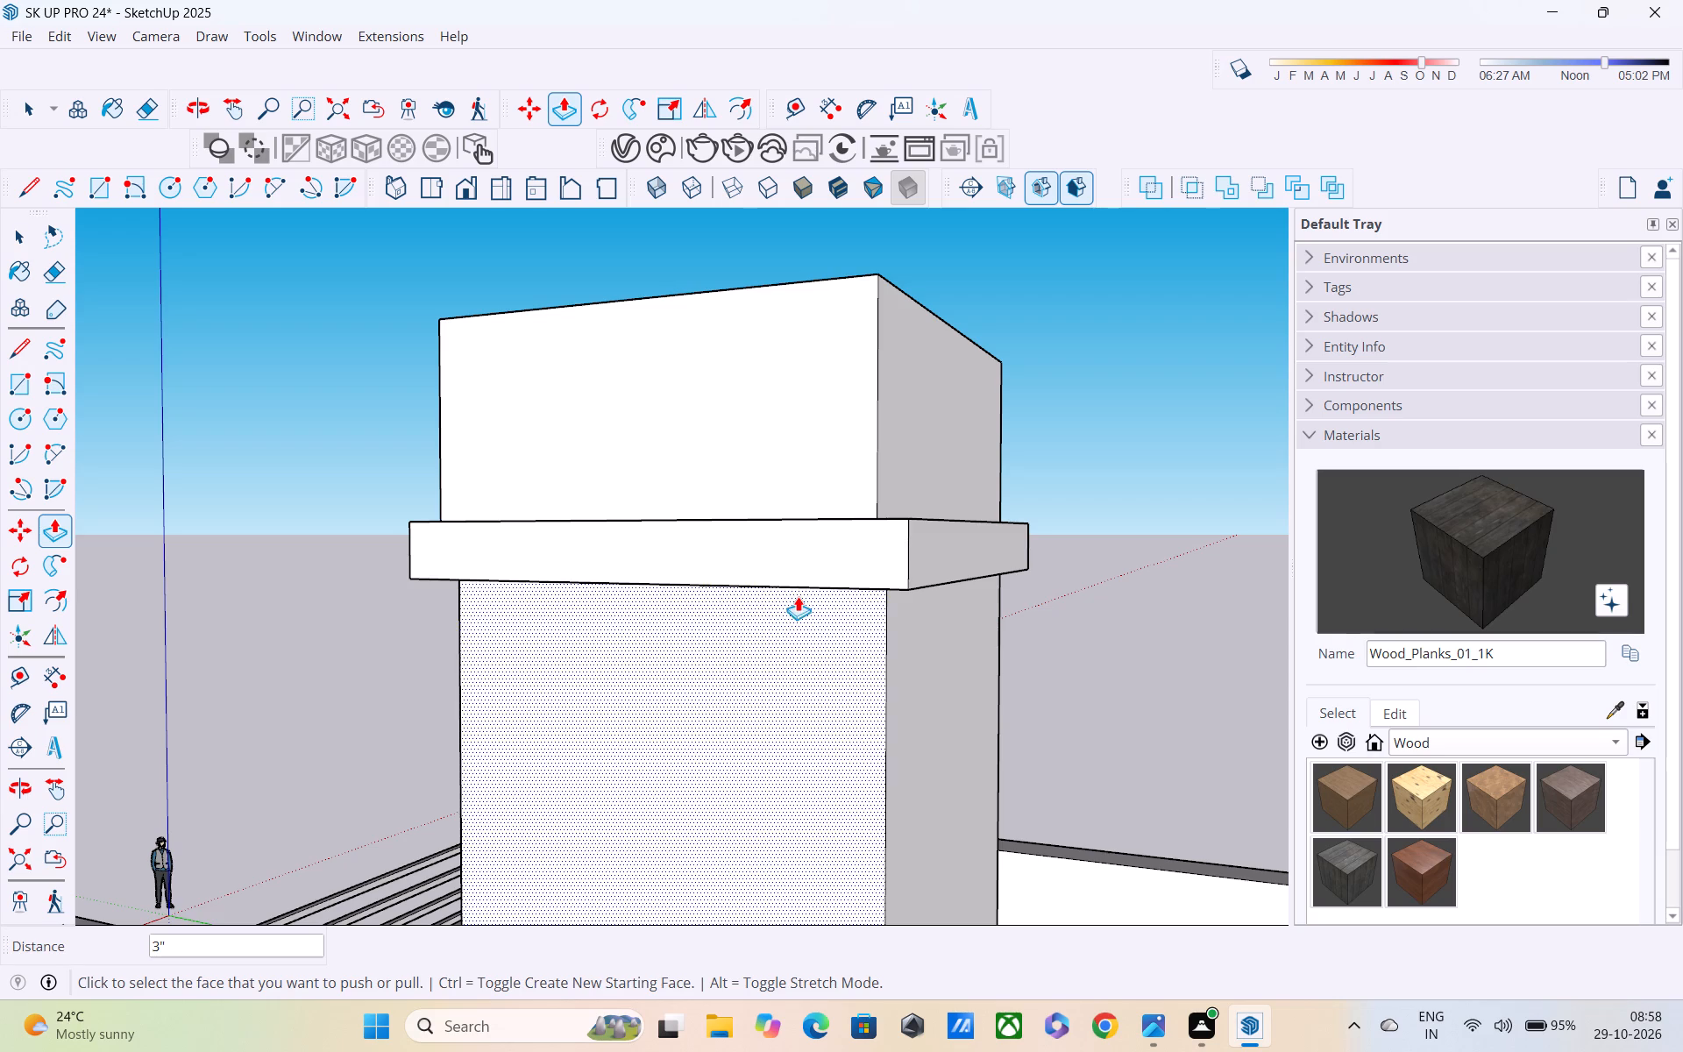
click(777, 565)
middle_drag(778, 582, 778, 782)
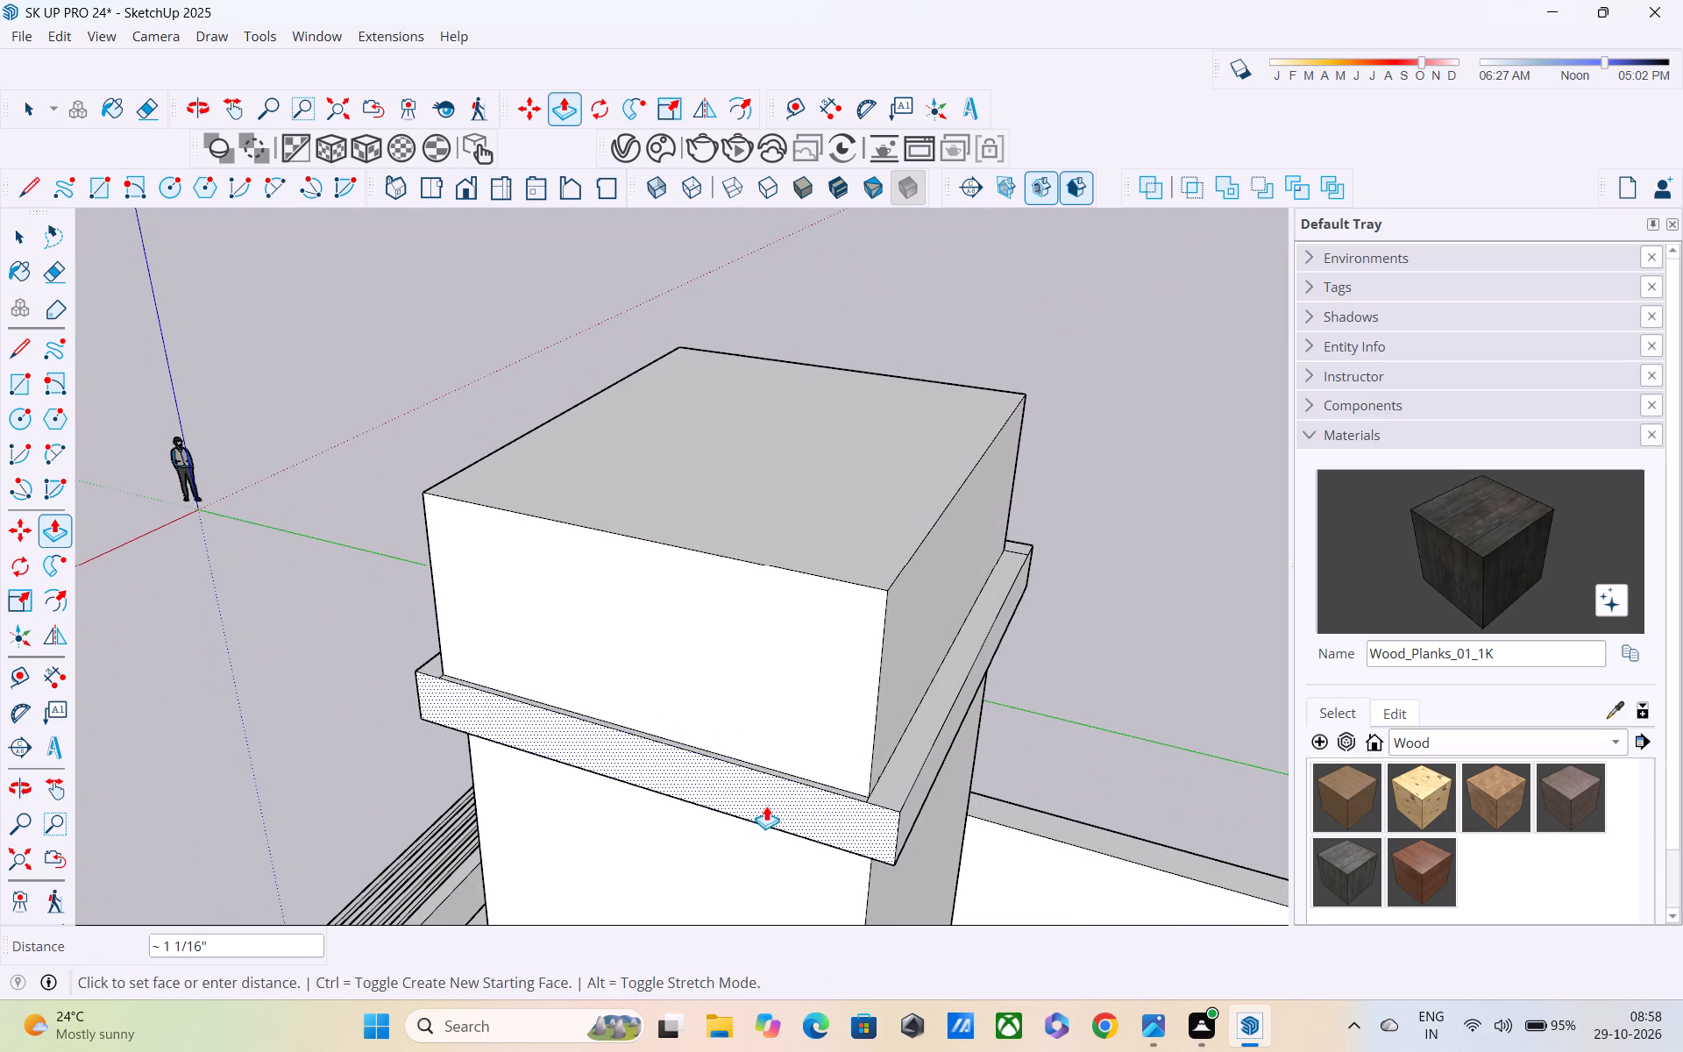
text(3")
key(Return)
Erase the leftover seam lines across the band's top ledge at both corners of the terrace-facing wall.
scroll(737, 846, down, 3)
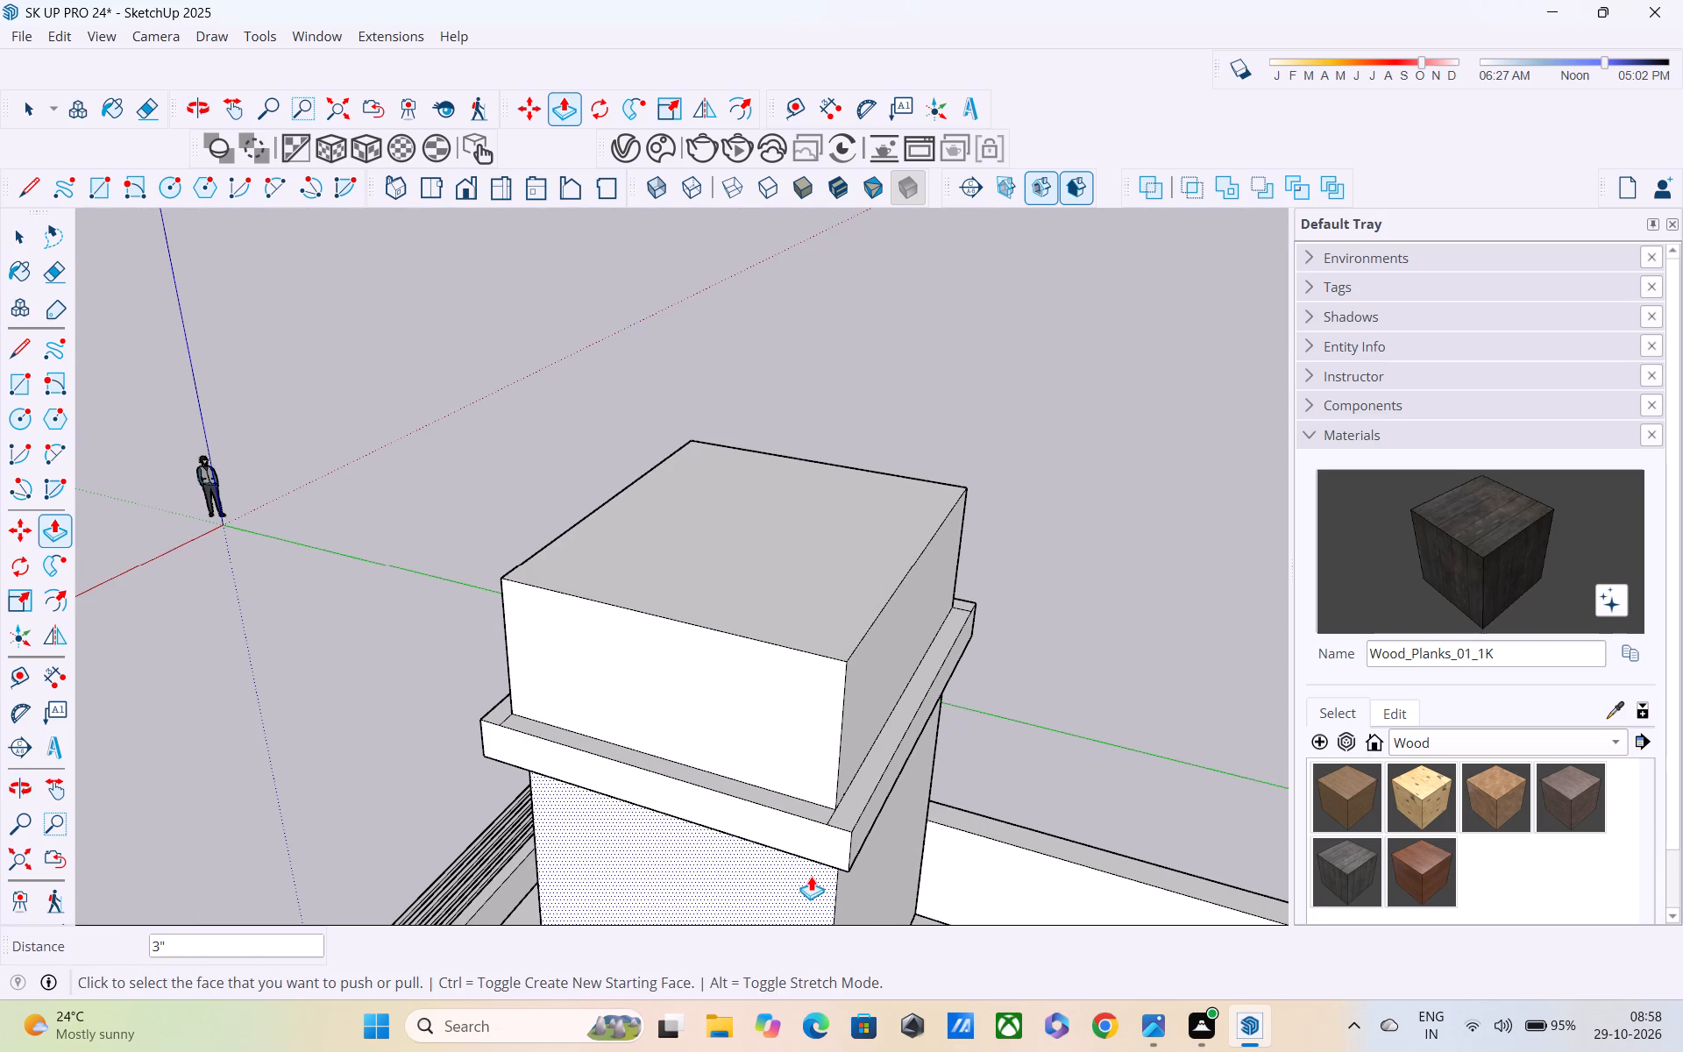
key(e)
scroll(817, 844, up, 4)
drag(818, 805, 855, 820)
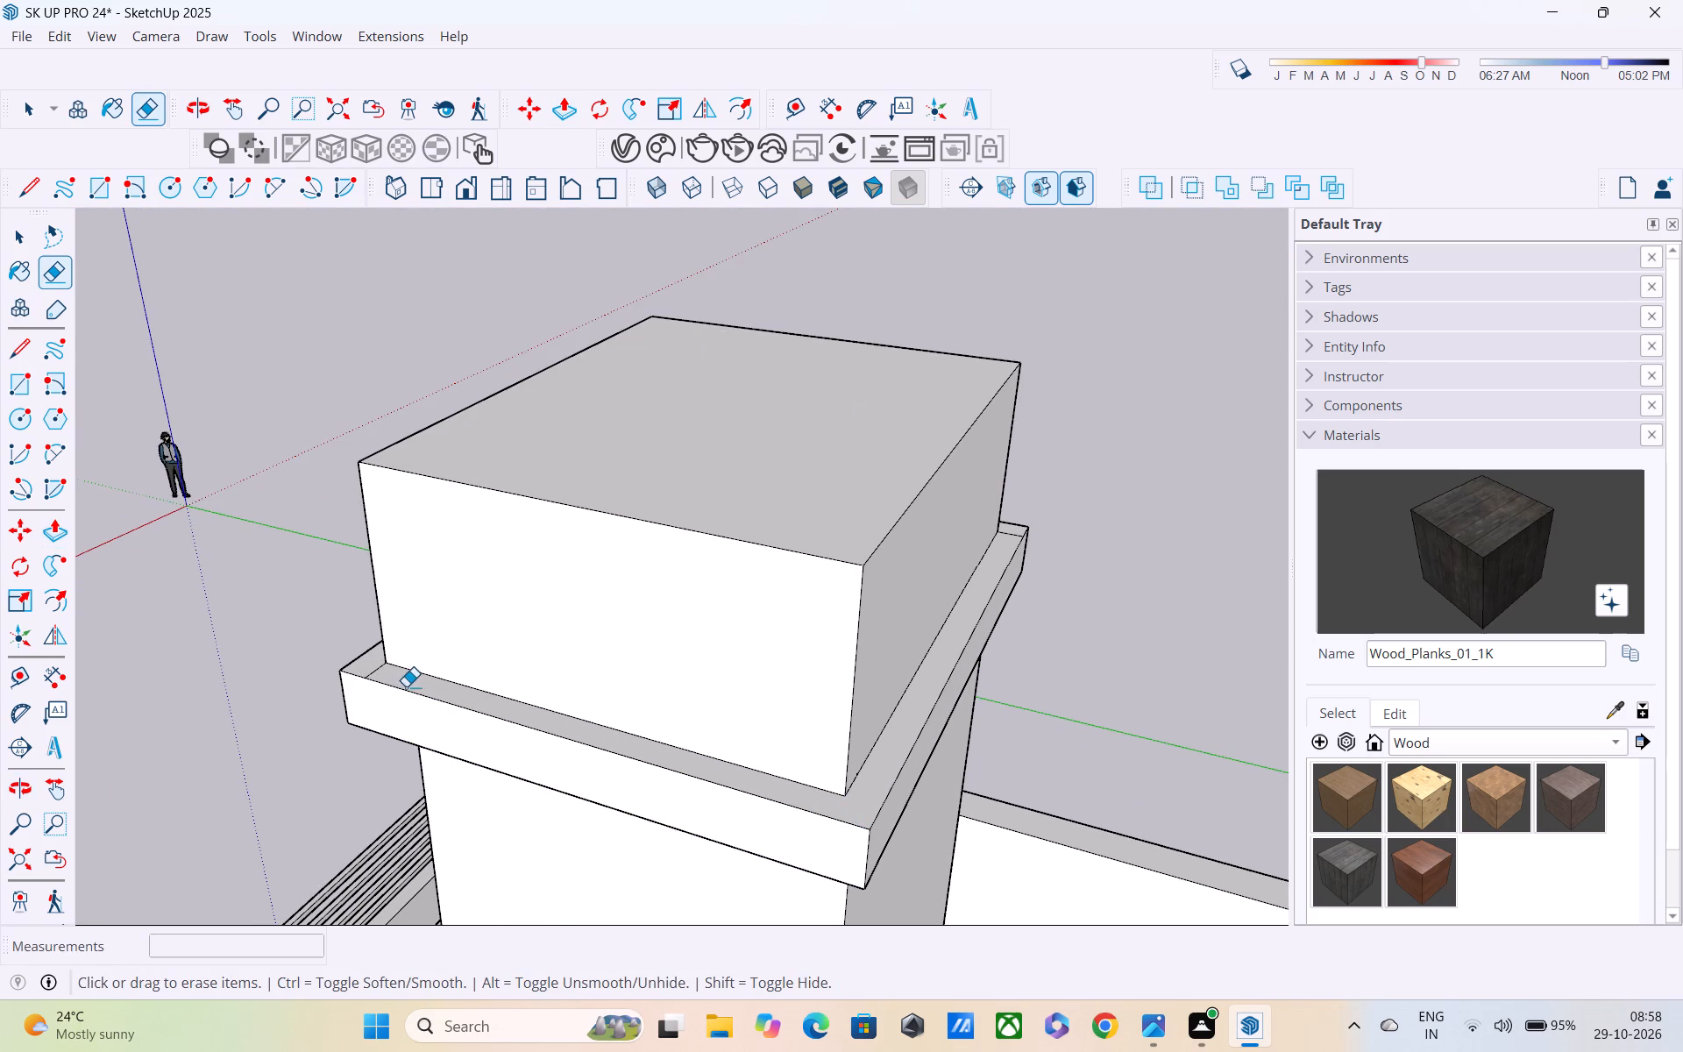
middle_drag(422, 697, 608, 694)
scroll(608, 694, up, 1)
drag(580, 695, 600, 706)
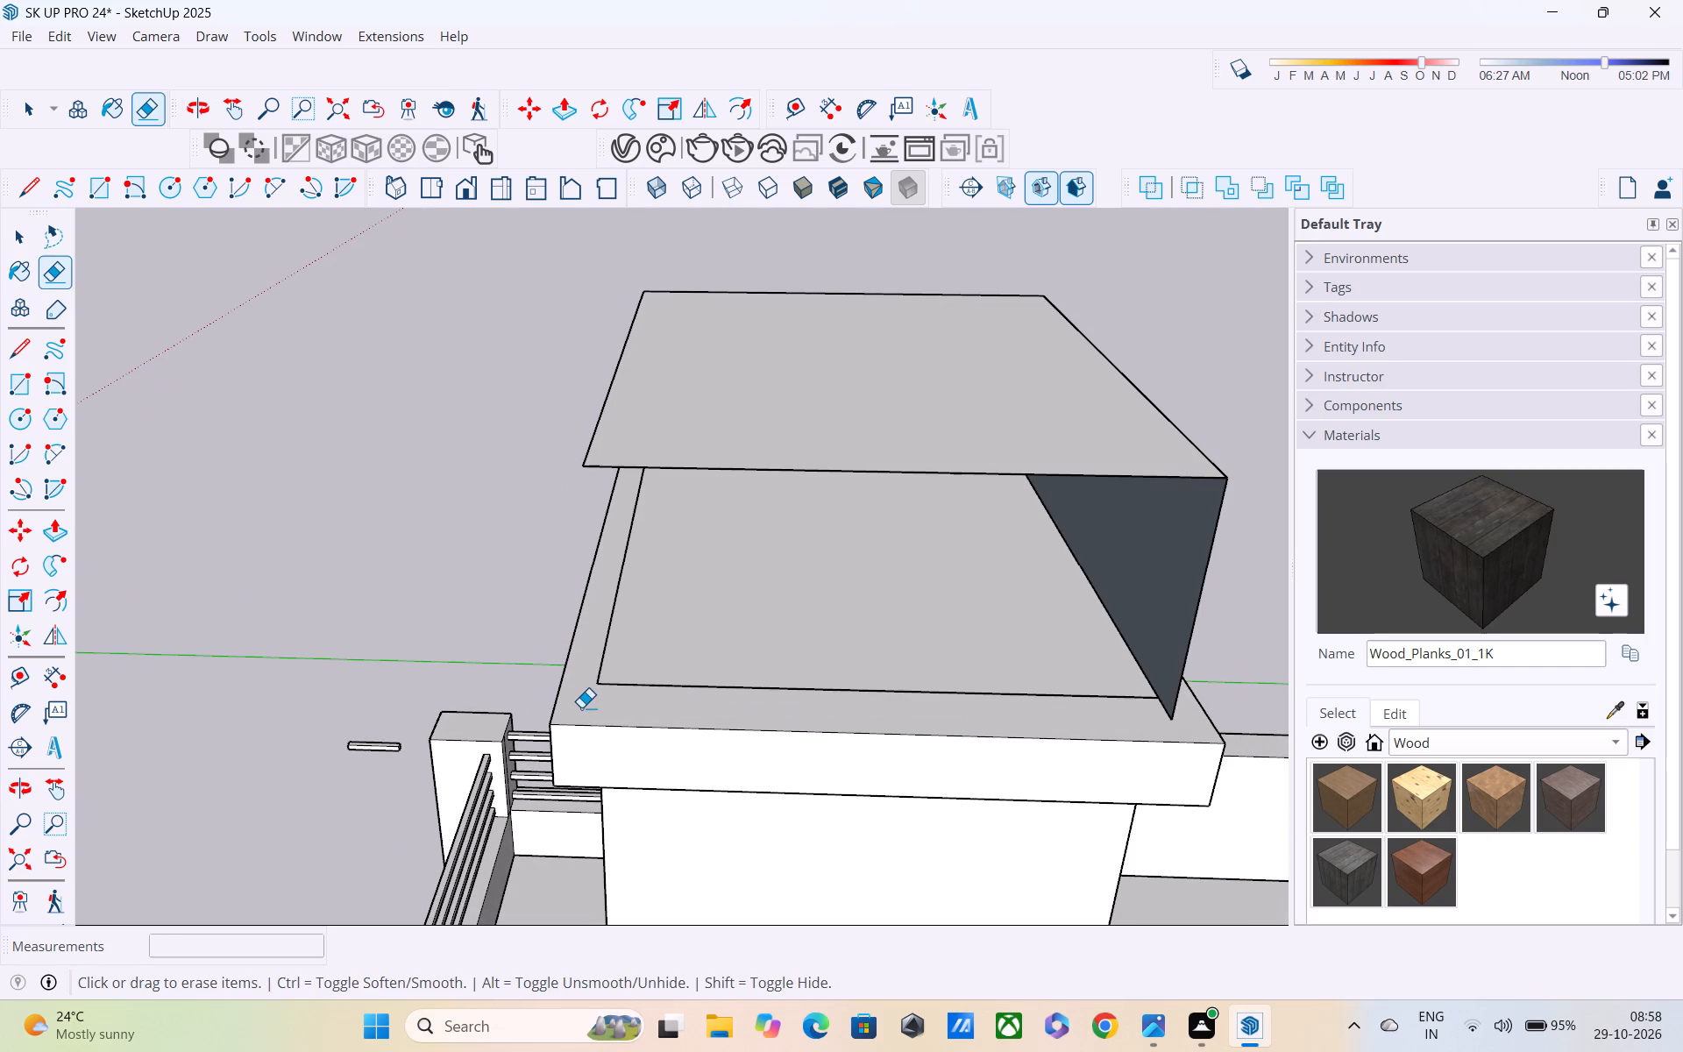
key(ctrl+z)
middle_drag(580, 705, 736, 712)
scroll(813, 697, up, 5)
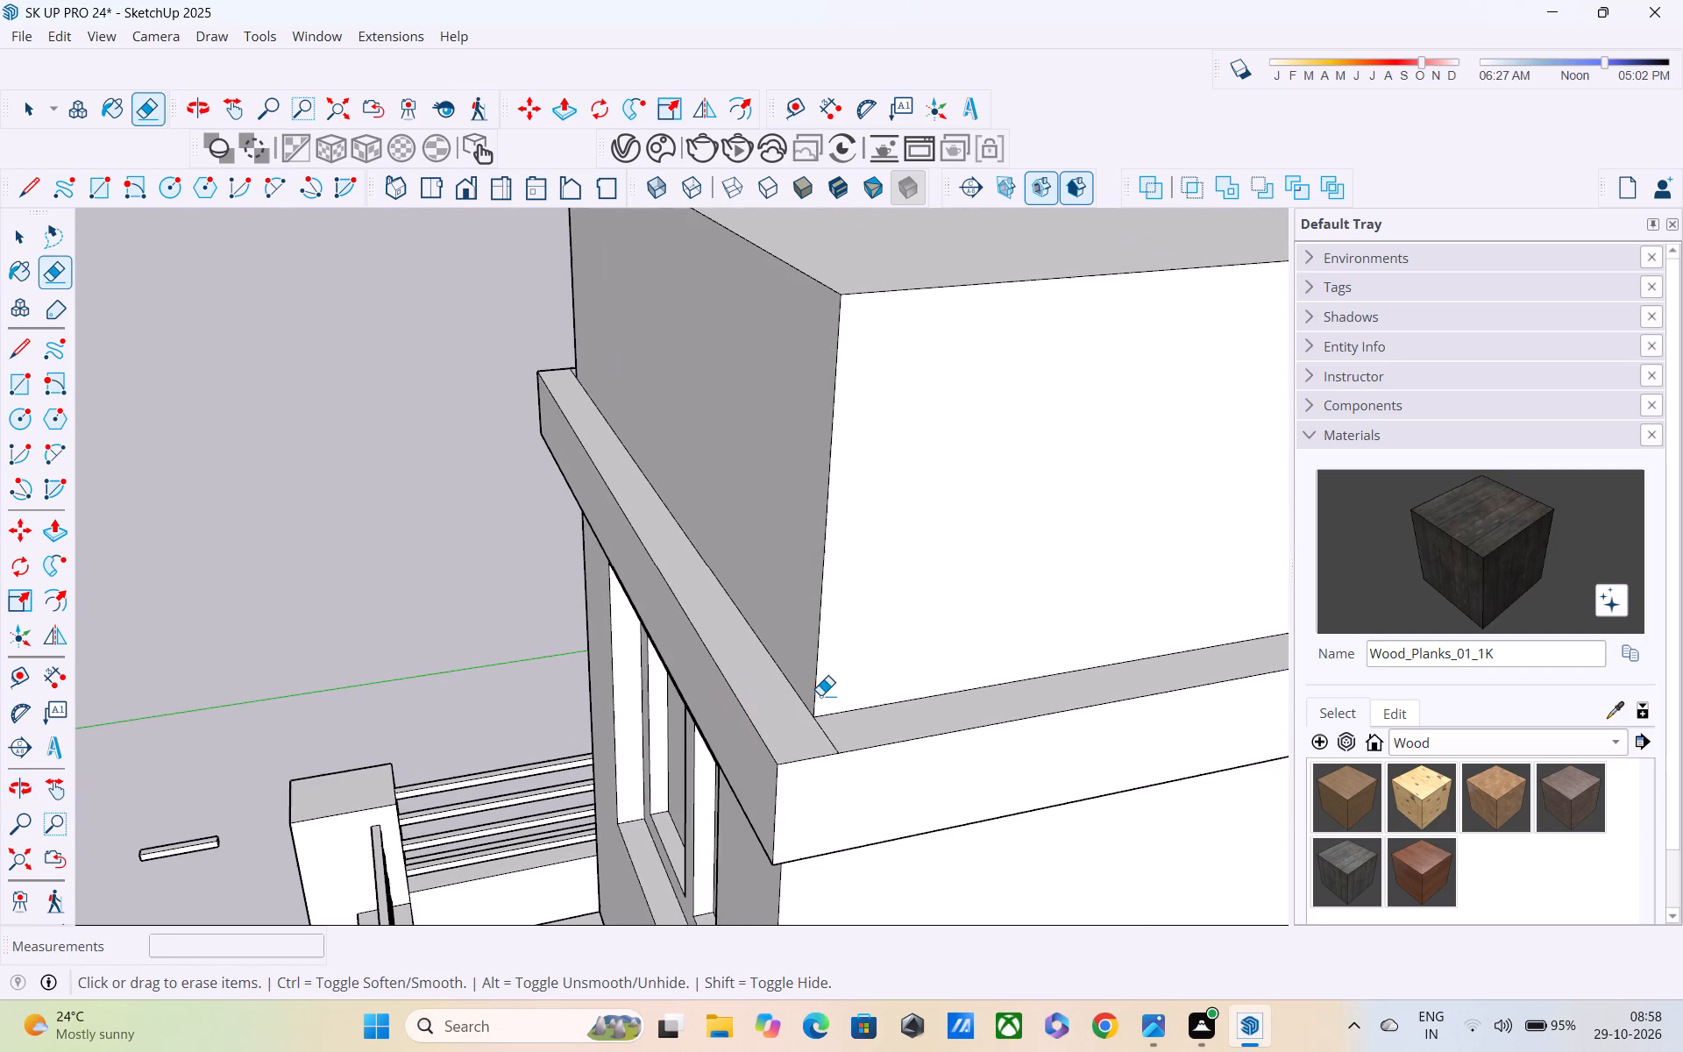
drag(841, 718, 823, 744)
Erase the seam line across the band's top ledge at the corner between the window wall and the outer side wall.
middle_drag(771, 679, 1184, 727)
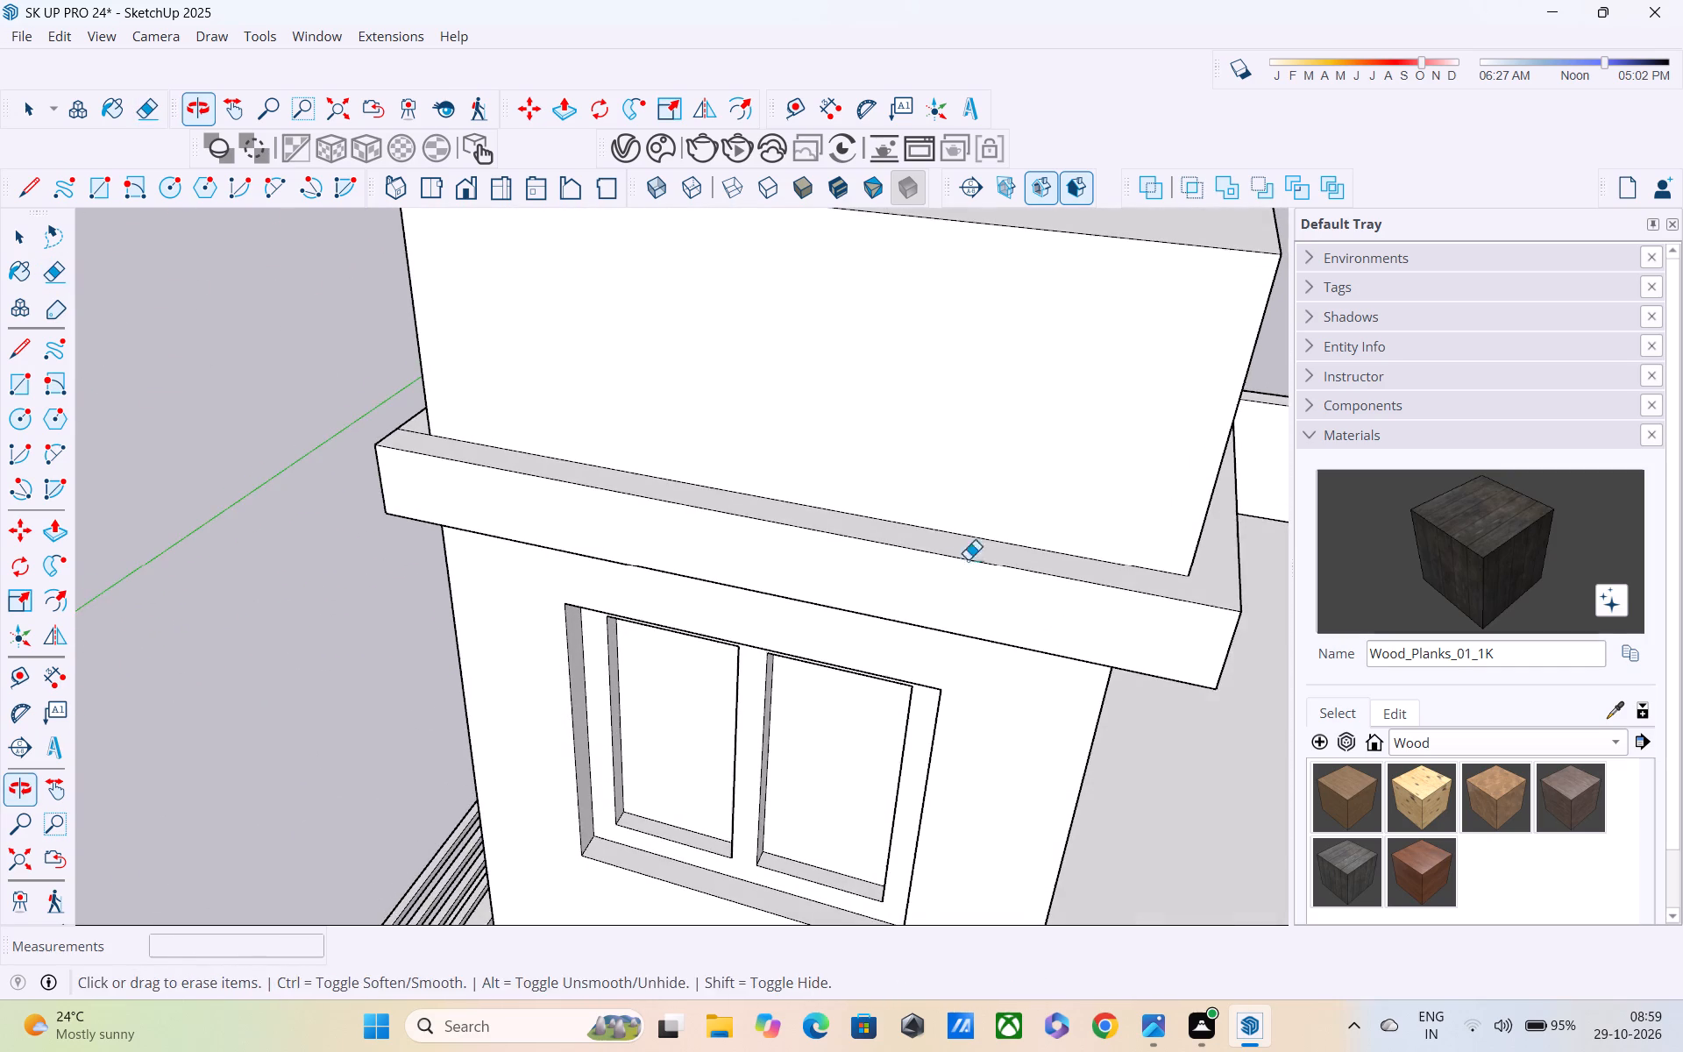
middle_drag(940, 530, 1089, 479)
shift+middle_drag(1065, 495, 1225, 657)
scroll(756, 667, up, 2)
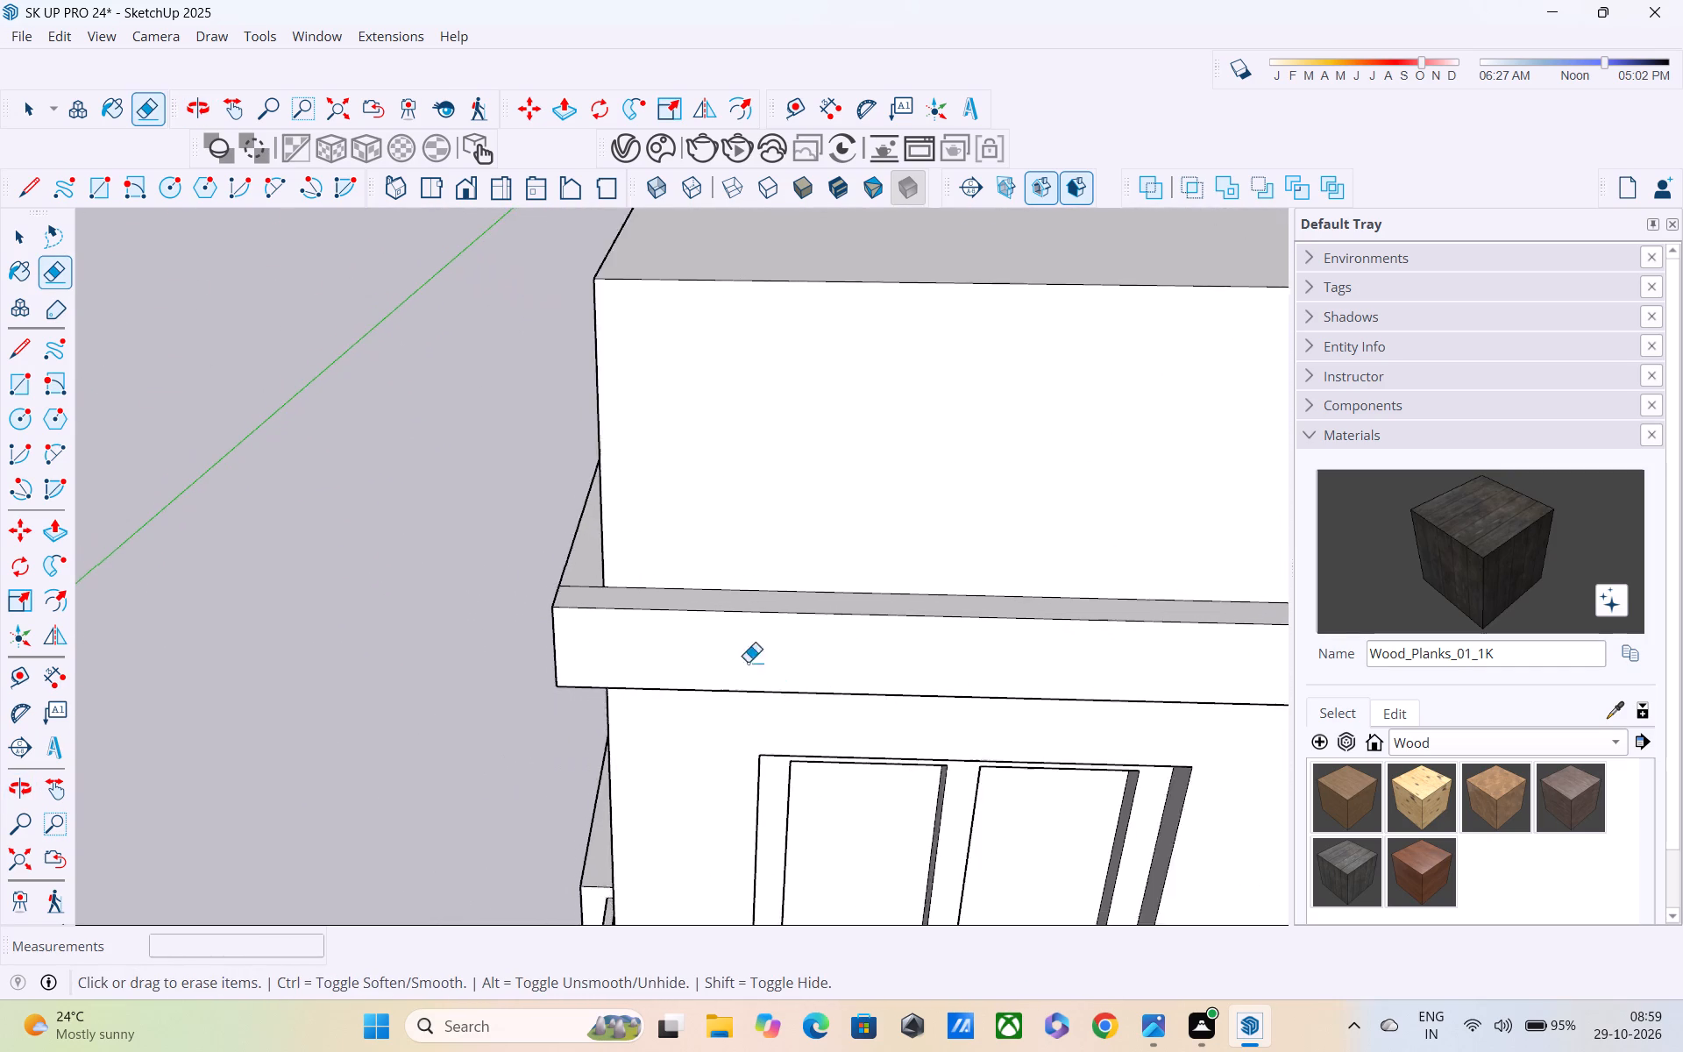
scroll(748, 662, up, 2)
drag(528, 551, 530, 565)
scroll(530, 565, down, 6)
middle_drag(645, 622, 637, 539)
scroll(637, 518, up, 1)
scroll(637, 518, down, 6)
middle_drag(698, 622, 710, 517)
scroll(710, 517, down, 5)
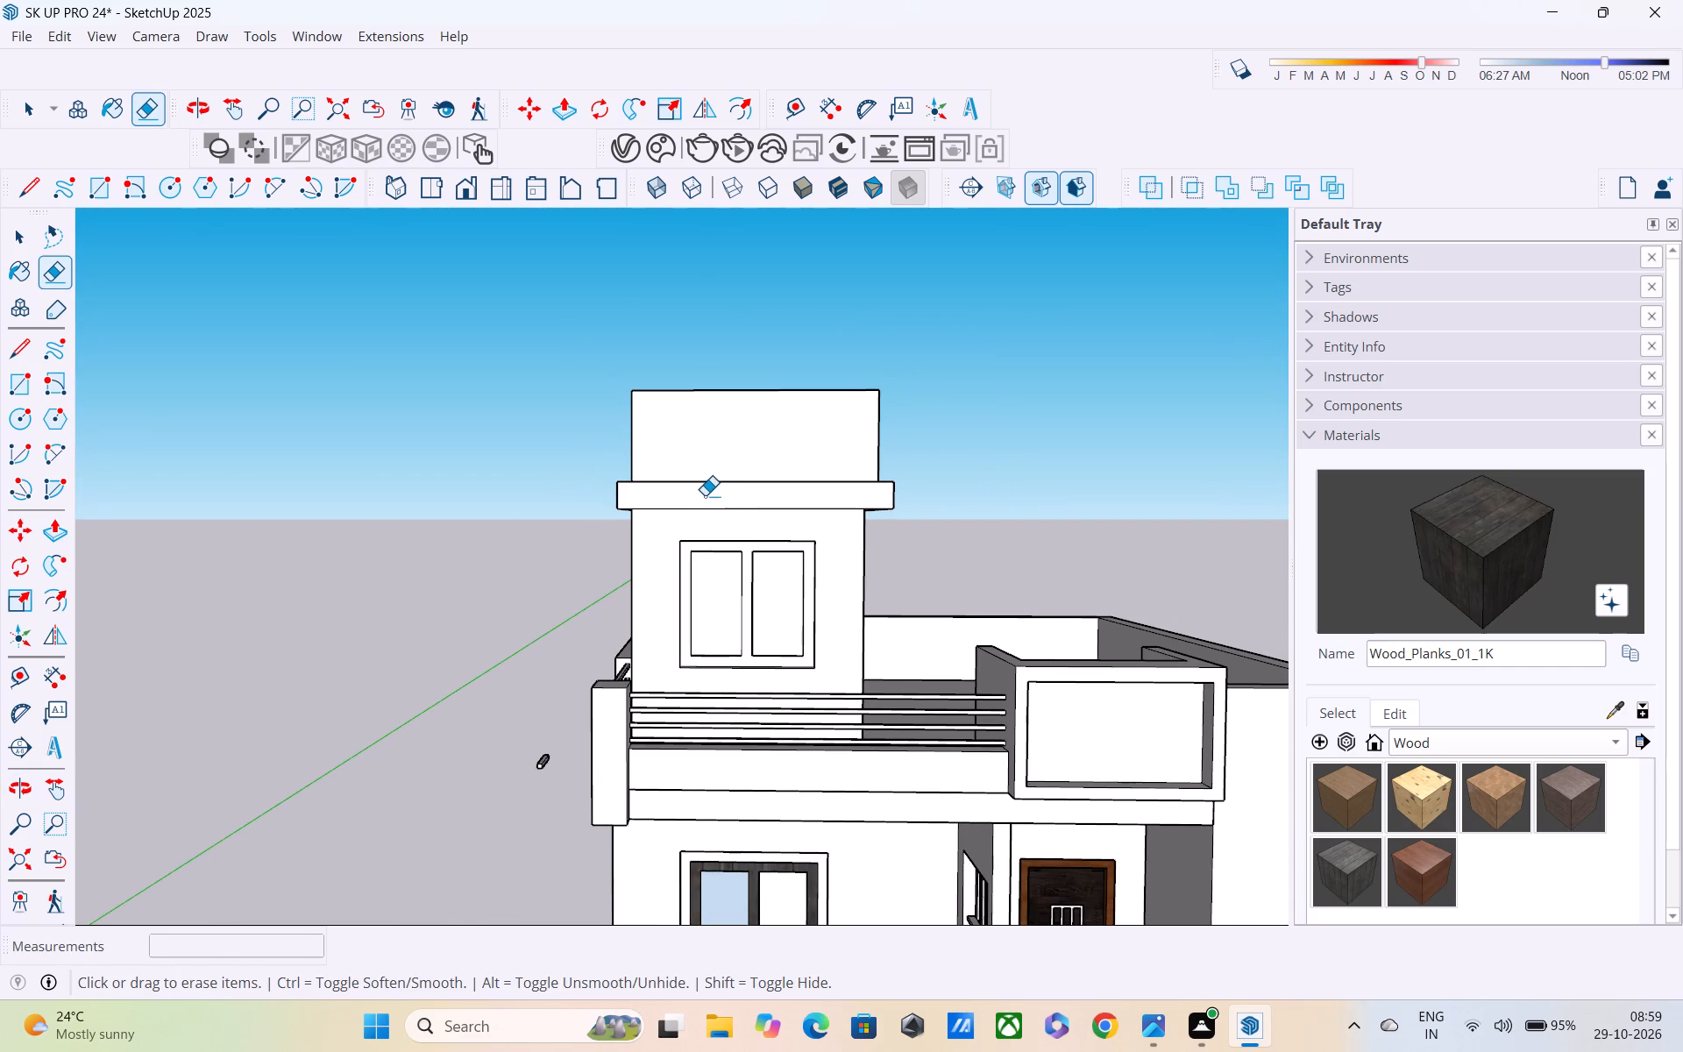
Inspect the banded tower and the whole house from above, the side and the front.
key(space)
middle_drag(636, 468, 734, 735)
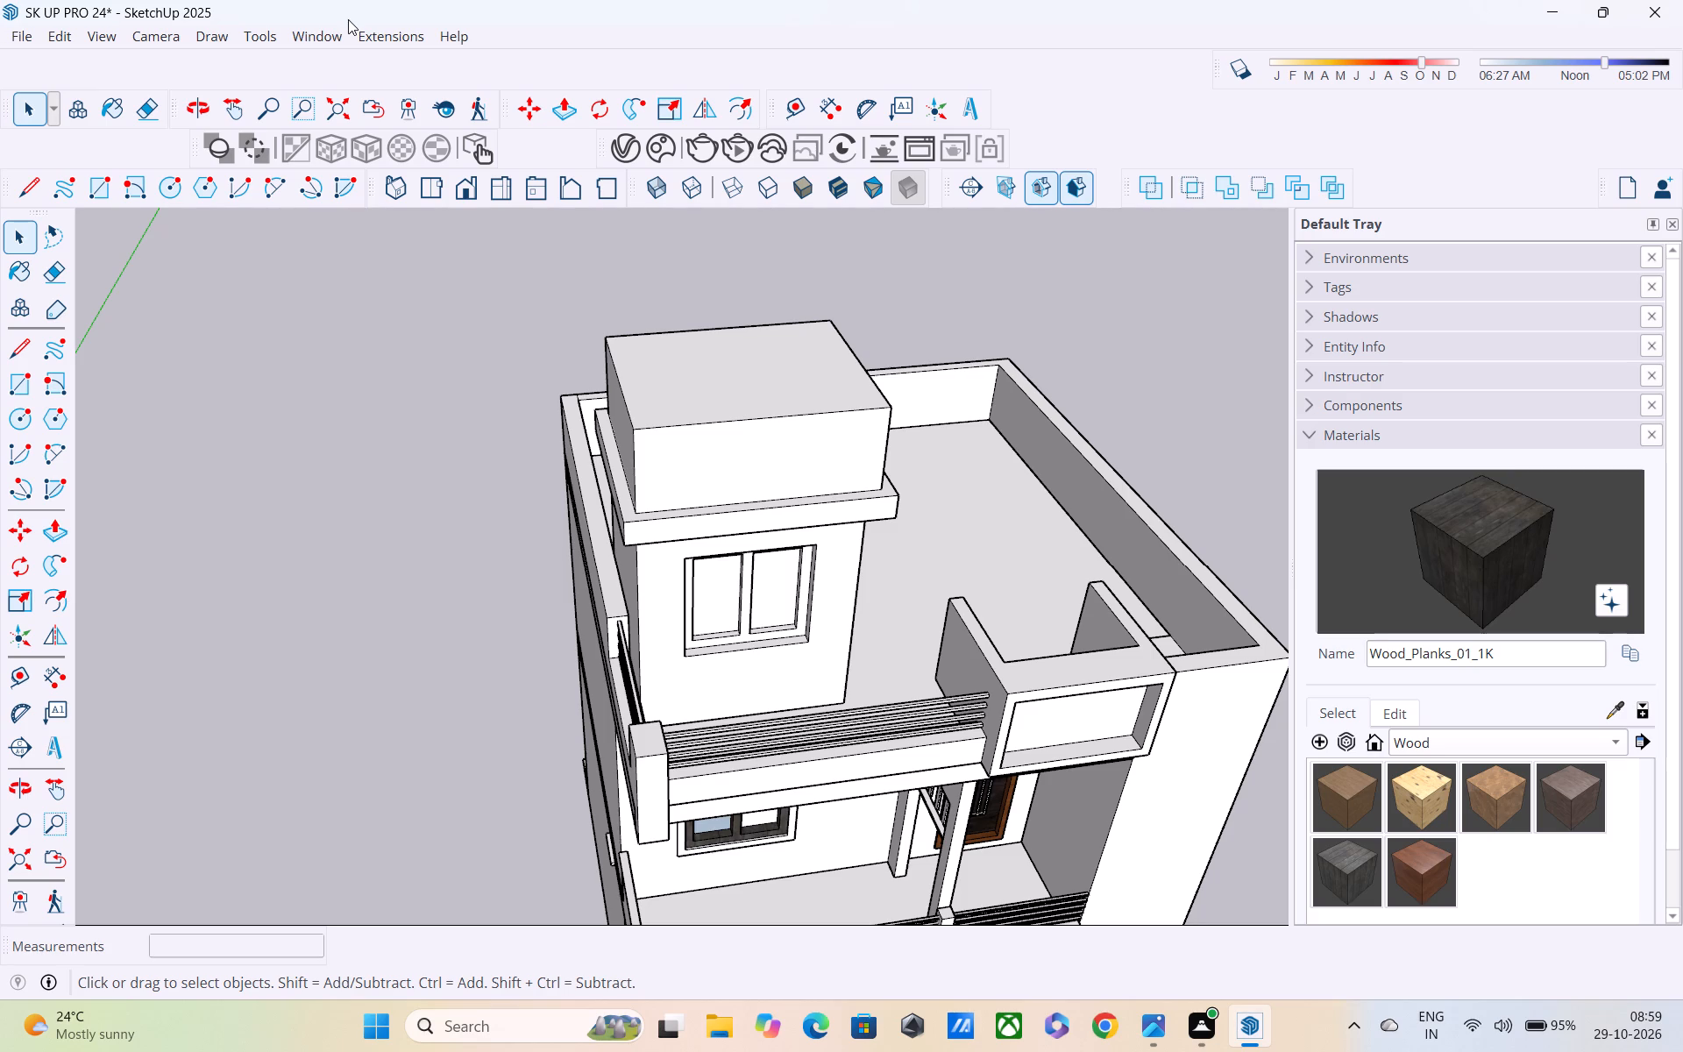
shift+middle_drag(566, 583, 566, 496)
middle_drag(586, 535, 647, 309)
scroll(627, 557, up, 1)
middle_drag(627, 557, 970, 584)
scroll(679, 437, down, 1)
middle_drag(748, 396, 699, 294)
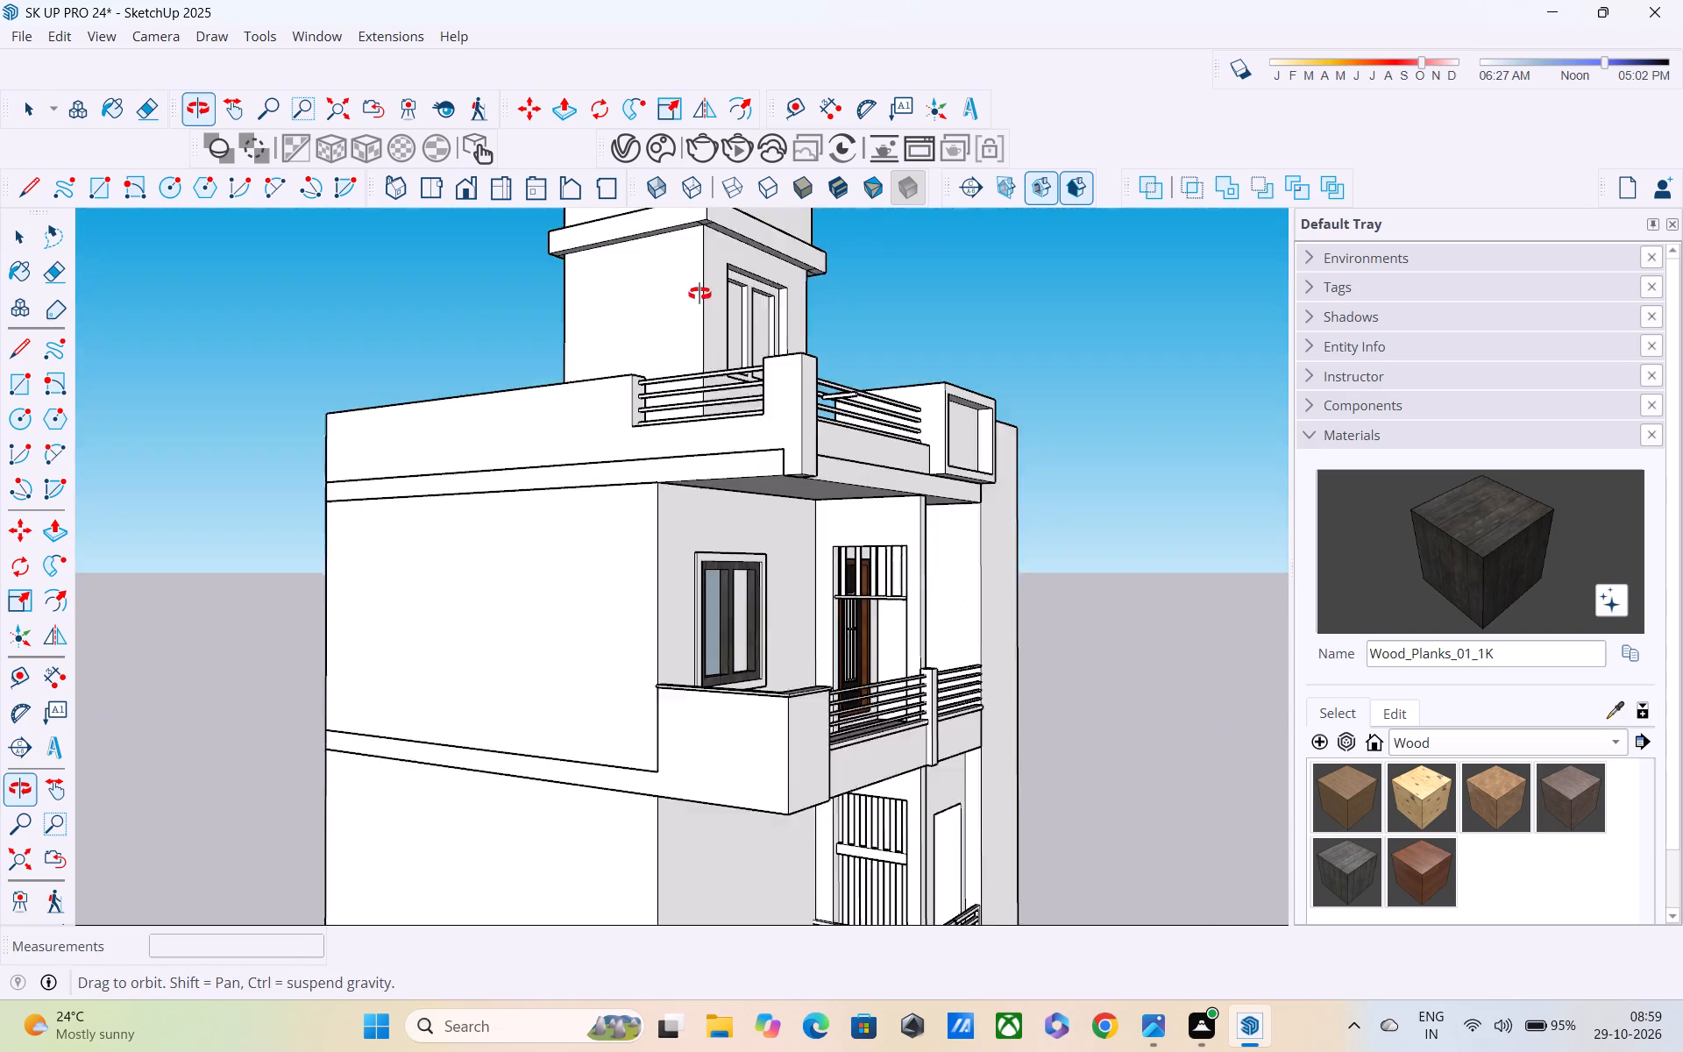
middle_drag(699, 294, 366, 343)
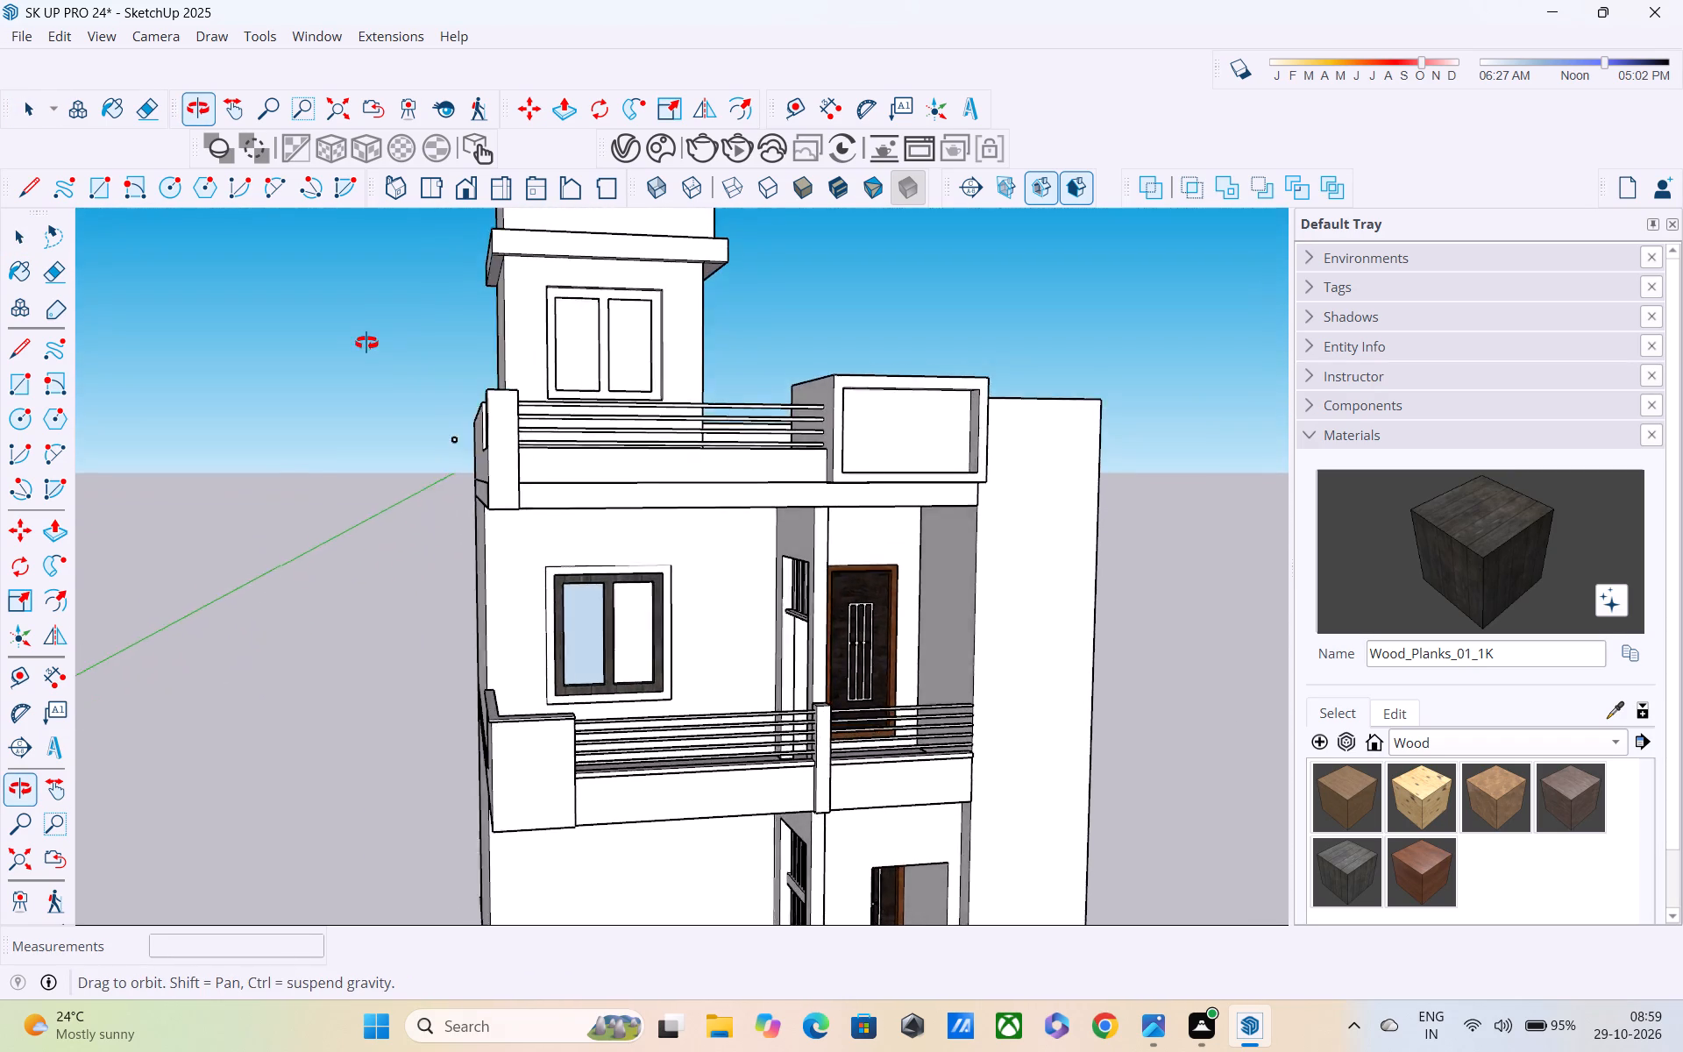
middle_drag(366, 343, 607, 385)
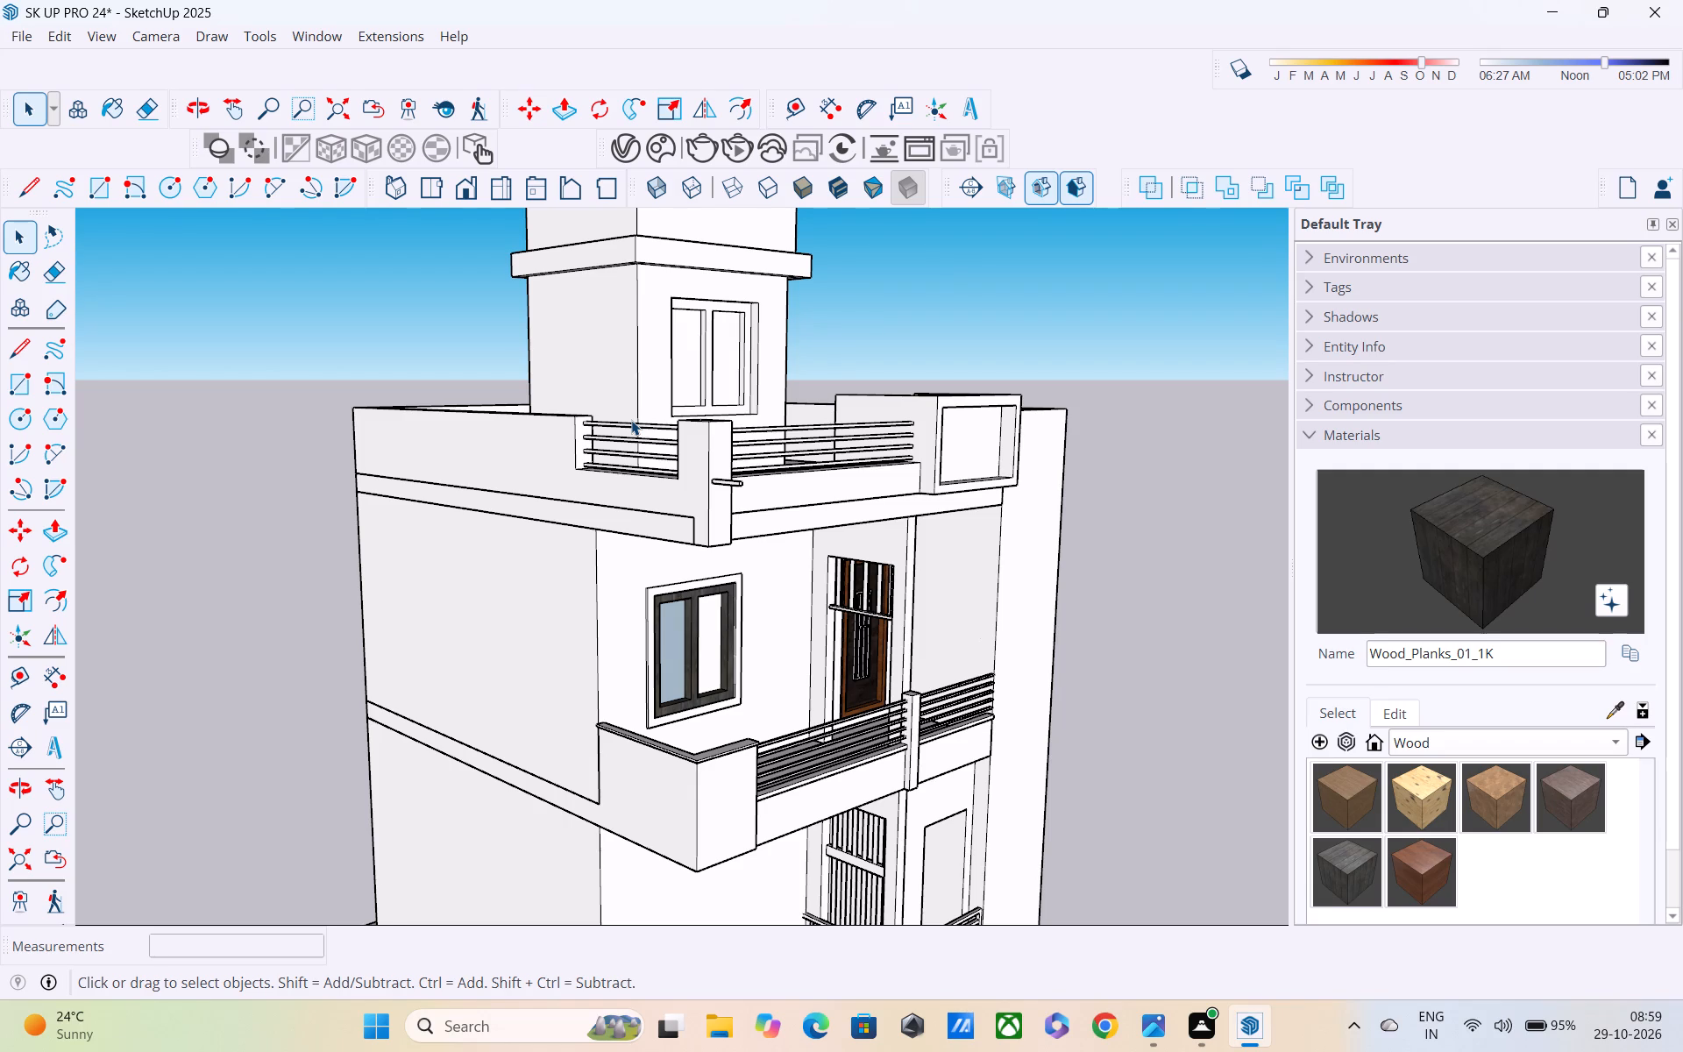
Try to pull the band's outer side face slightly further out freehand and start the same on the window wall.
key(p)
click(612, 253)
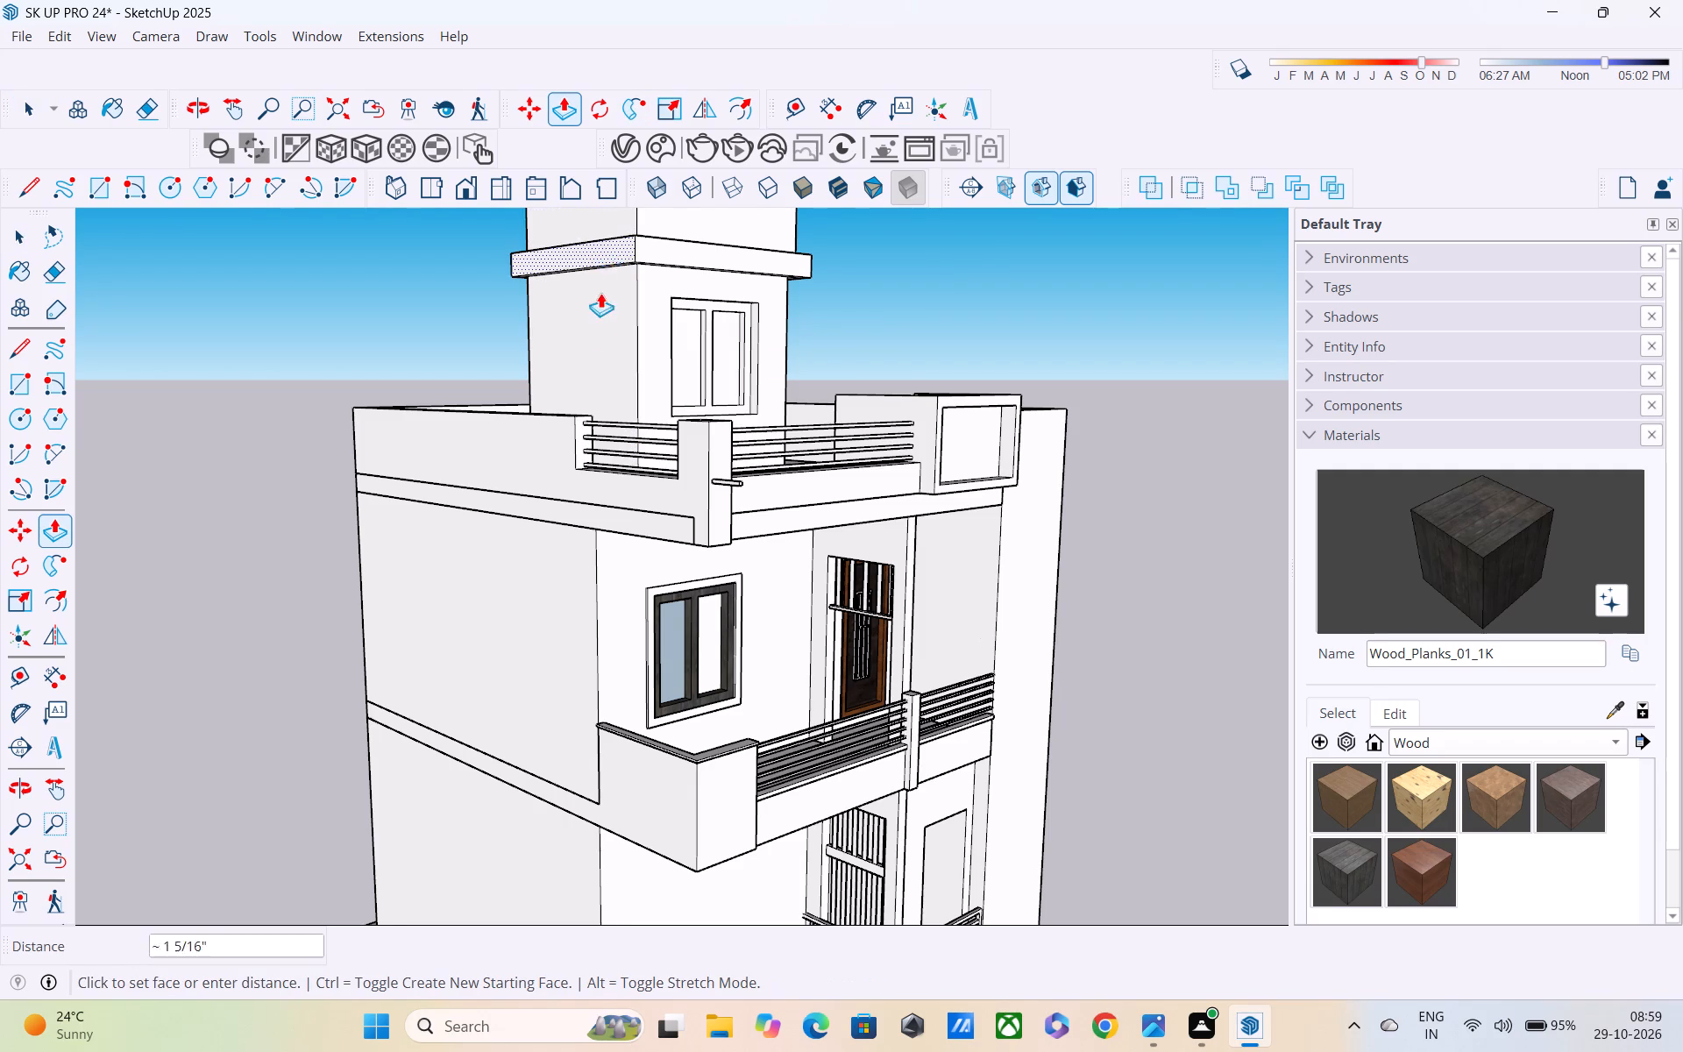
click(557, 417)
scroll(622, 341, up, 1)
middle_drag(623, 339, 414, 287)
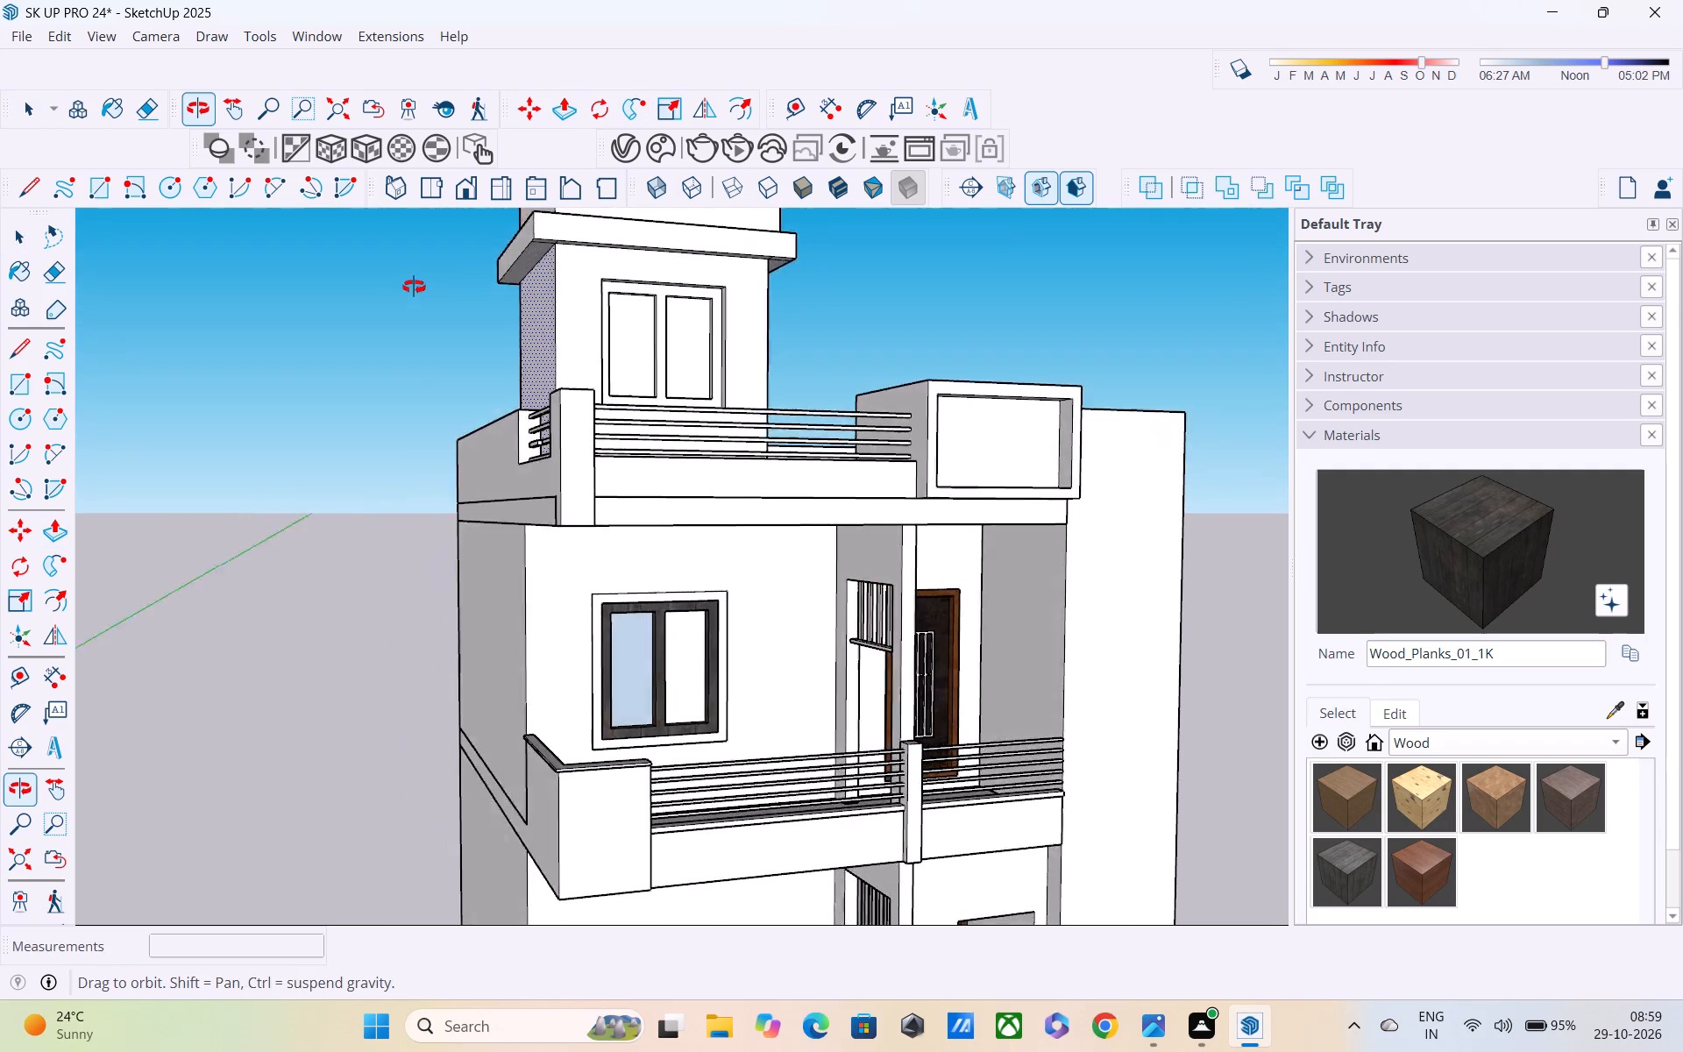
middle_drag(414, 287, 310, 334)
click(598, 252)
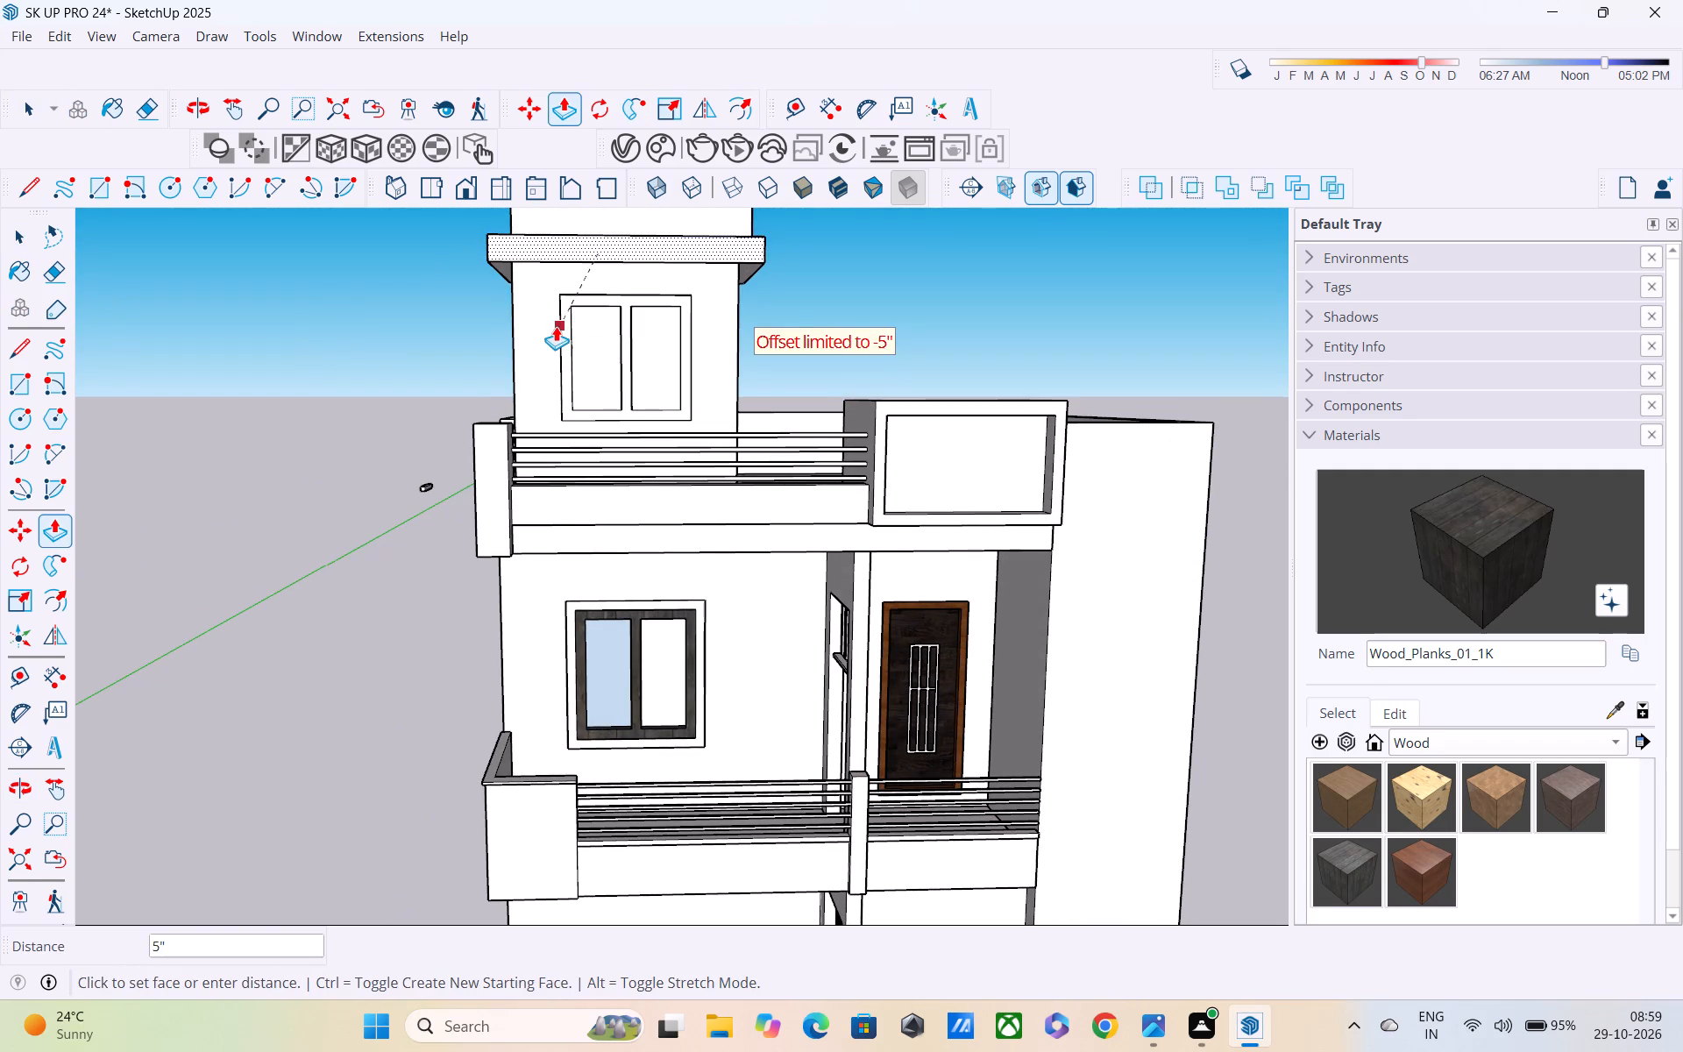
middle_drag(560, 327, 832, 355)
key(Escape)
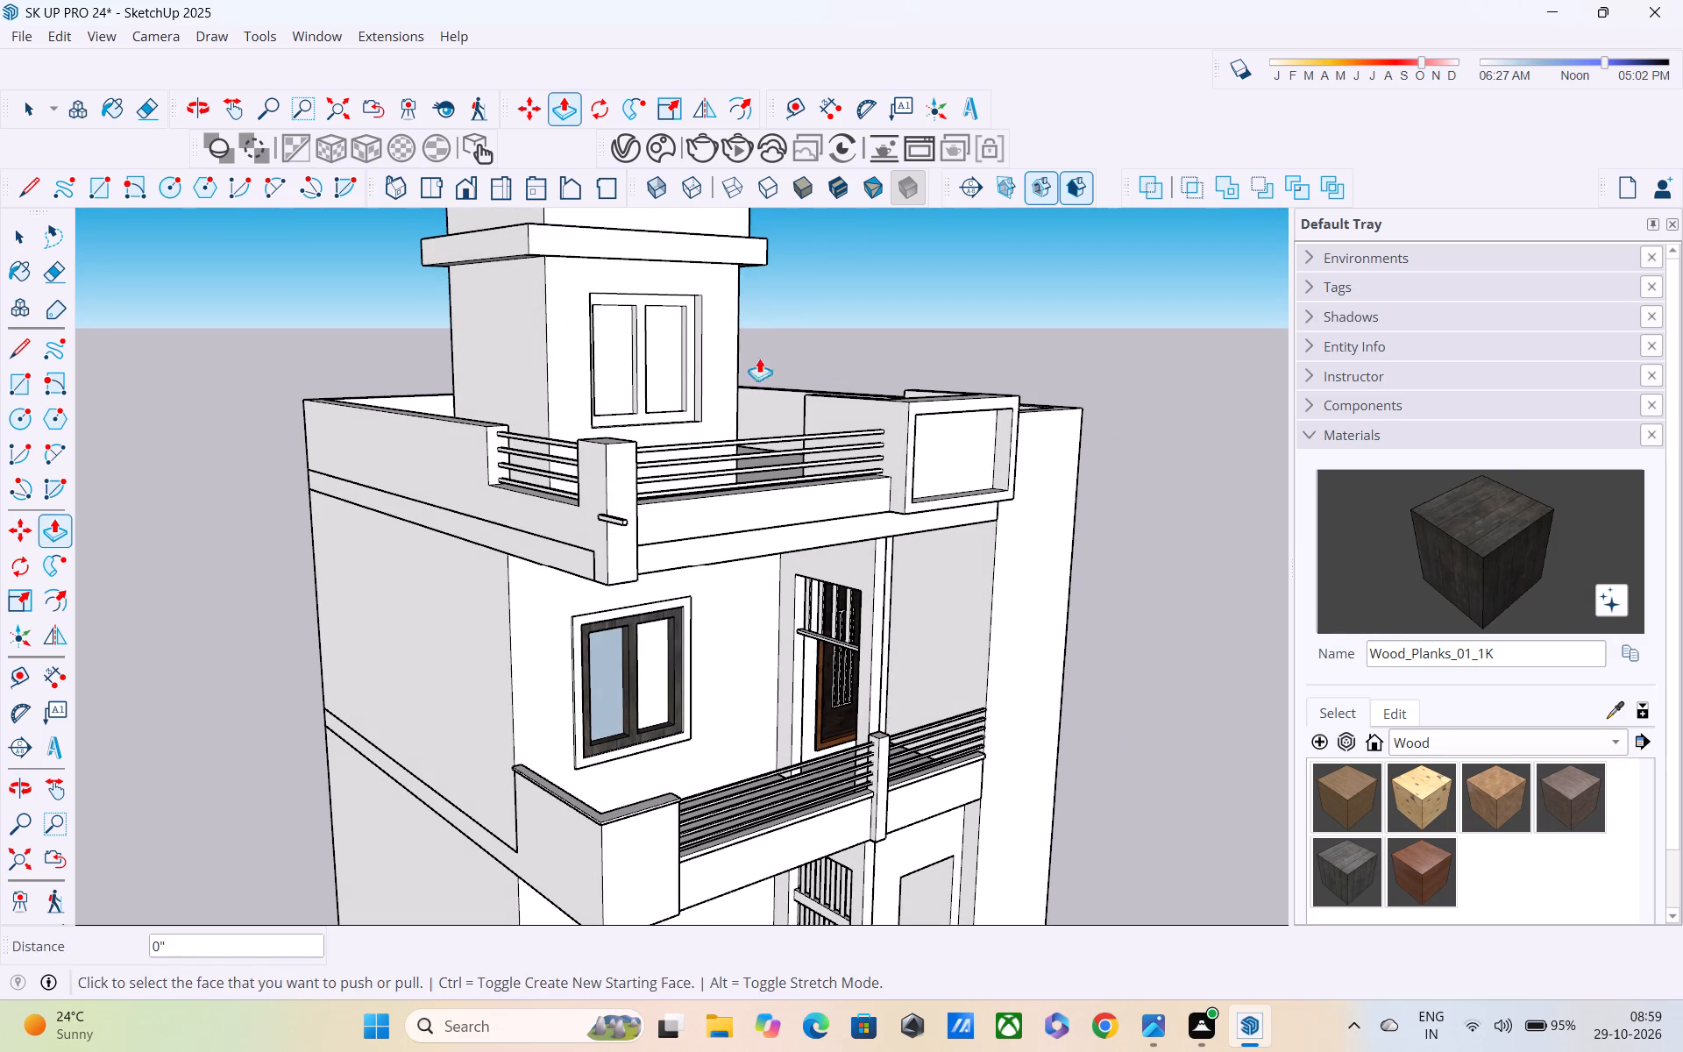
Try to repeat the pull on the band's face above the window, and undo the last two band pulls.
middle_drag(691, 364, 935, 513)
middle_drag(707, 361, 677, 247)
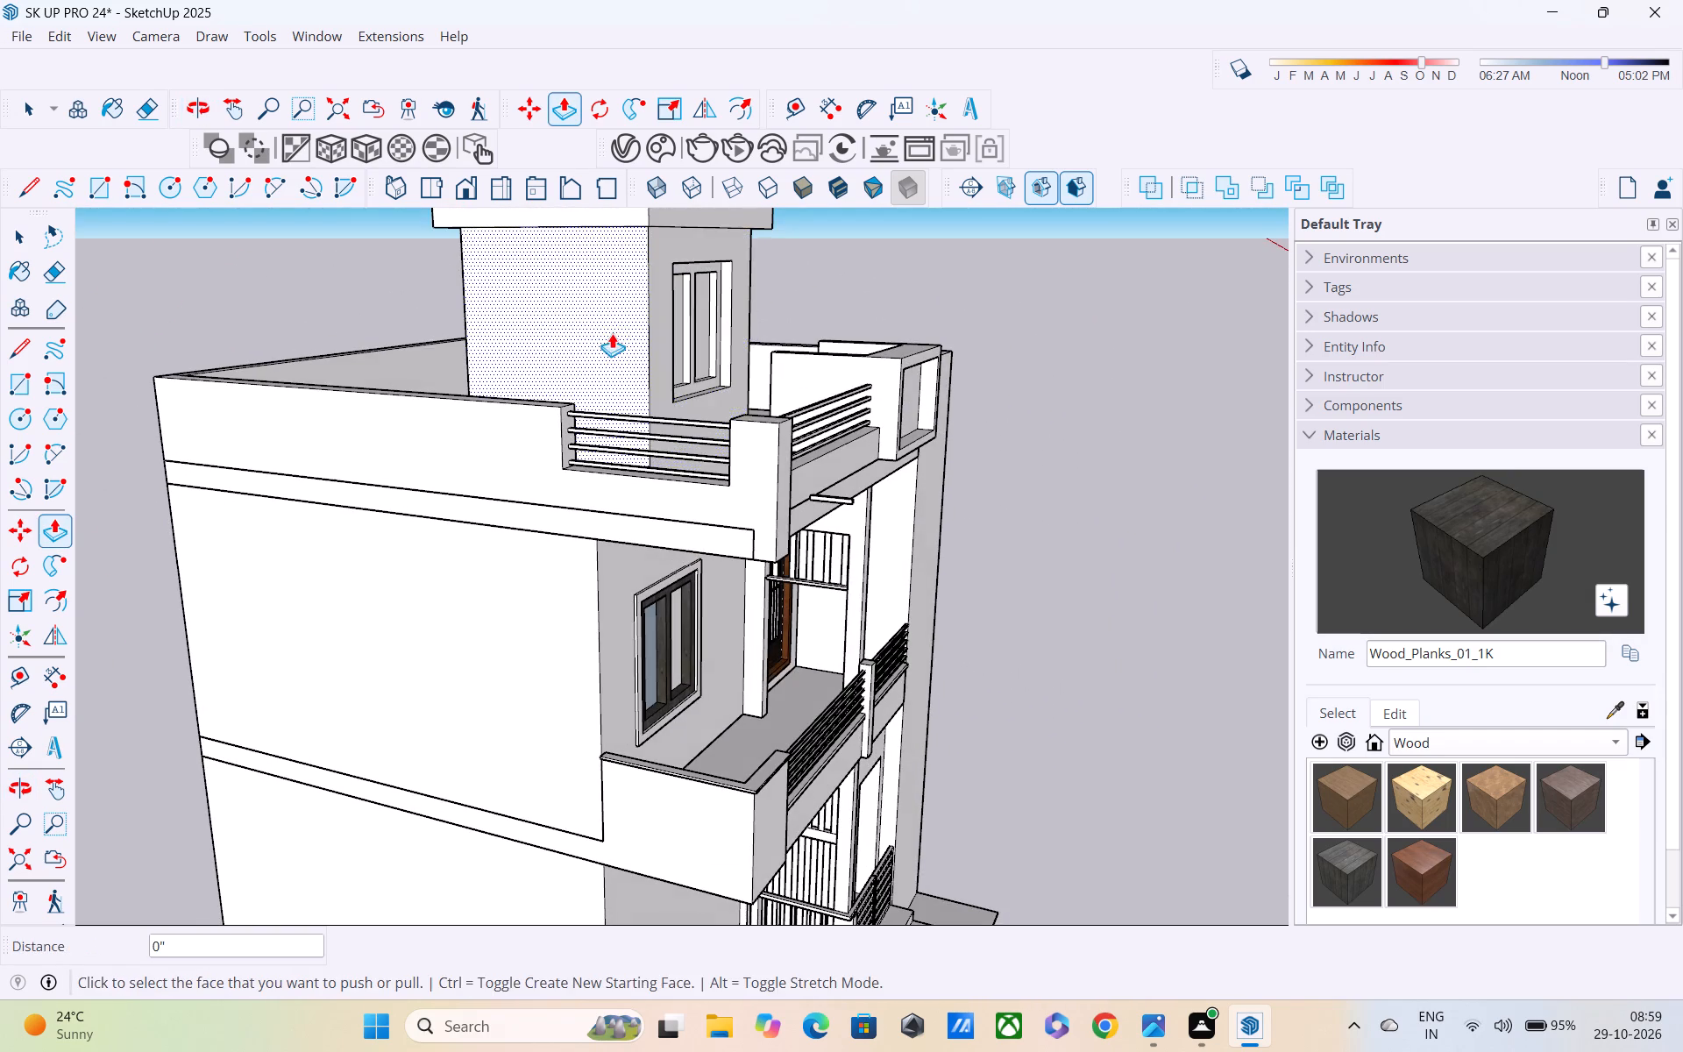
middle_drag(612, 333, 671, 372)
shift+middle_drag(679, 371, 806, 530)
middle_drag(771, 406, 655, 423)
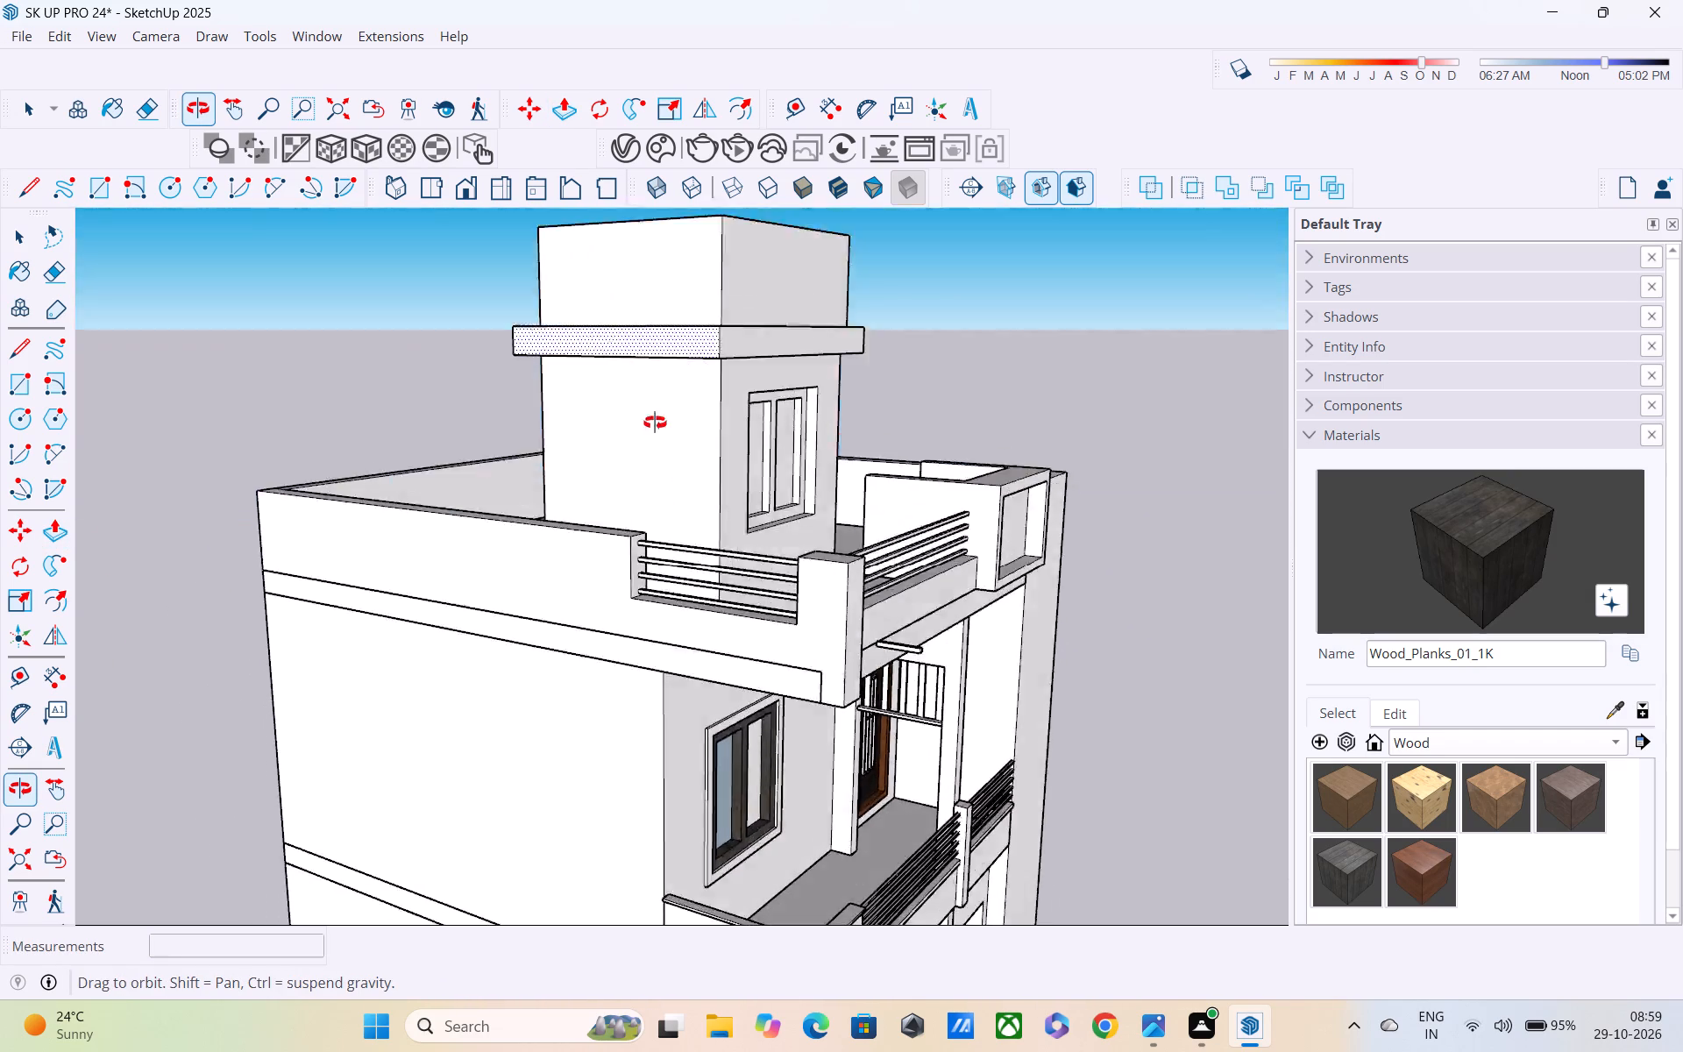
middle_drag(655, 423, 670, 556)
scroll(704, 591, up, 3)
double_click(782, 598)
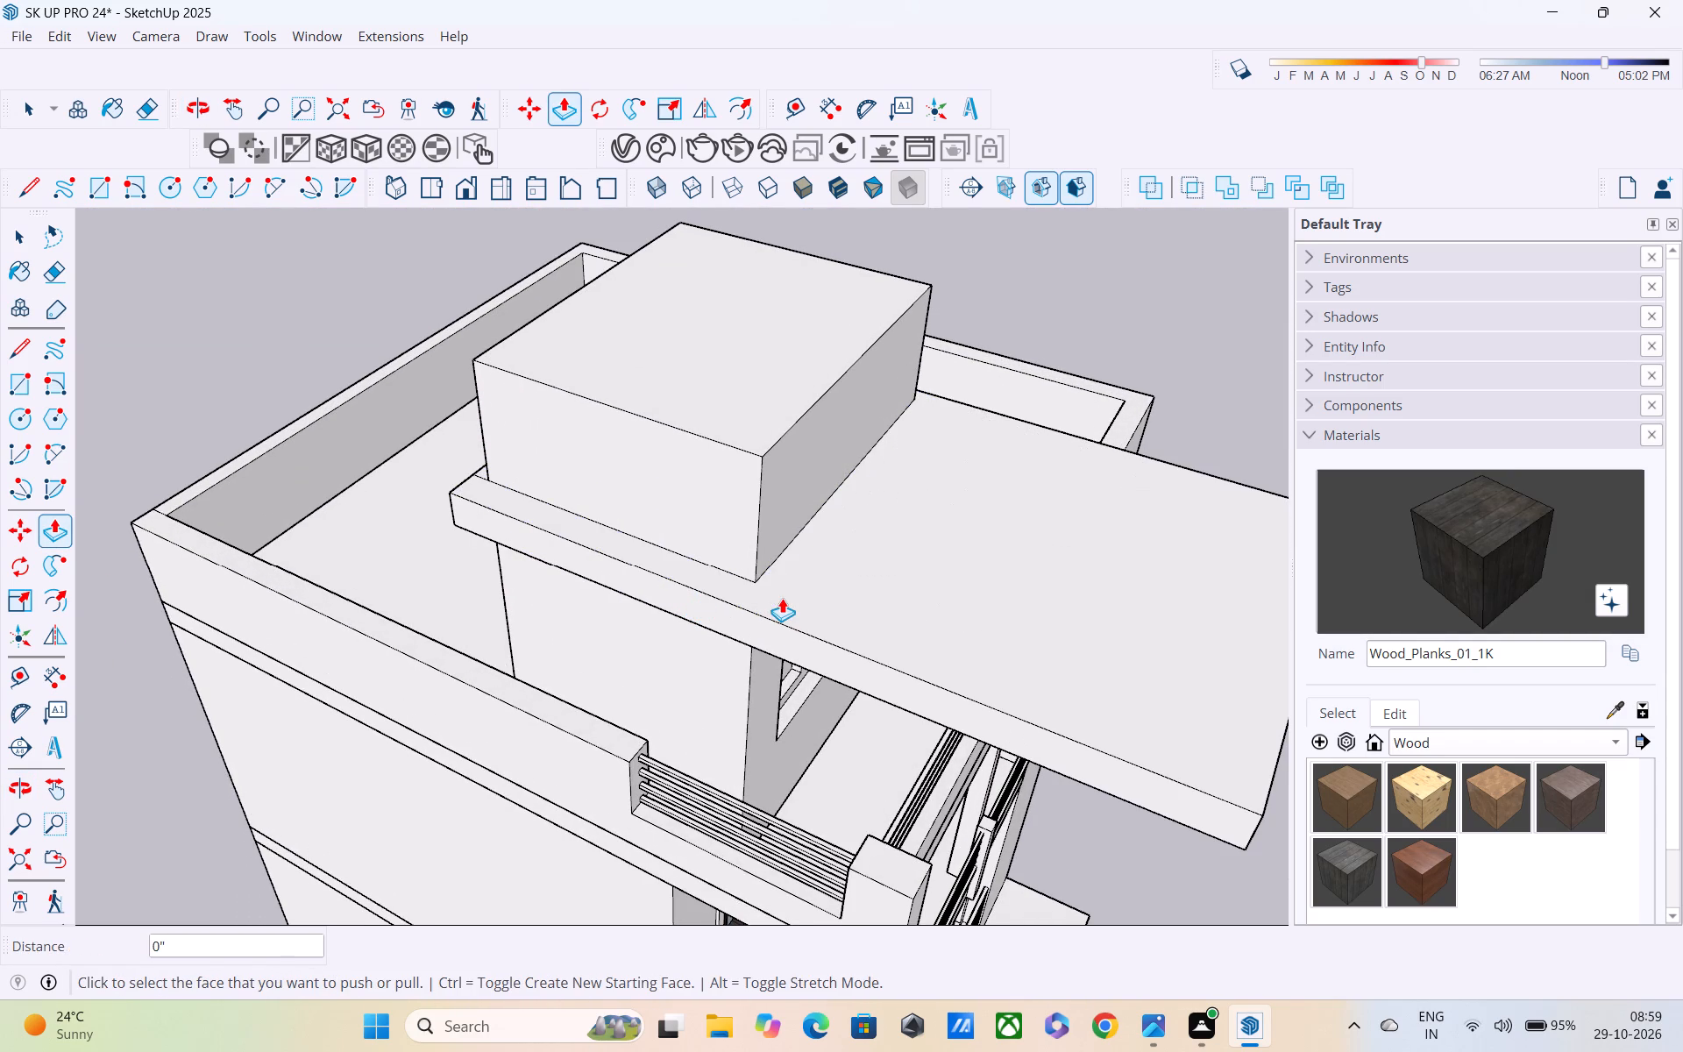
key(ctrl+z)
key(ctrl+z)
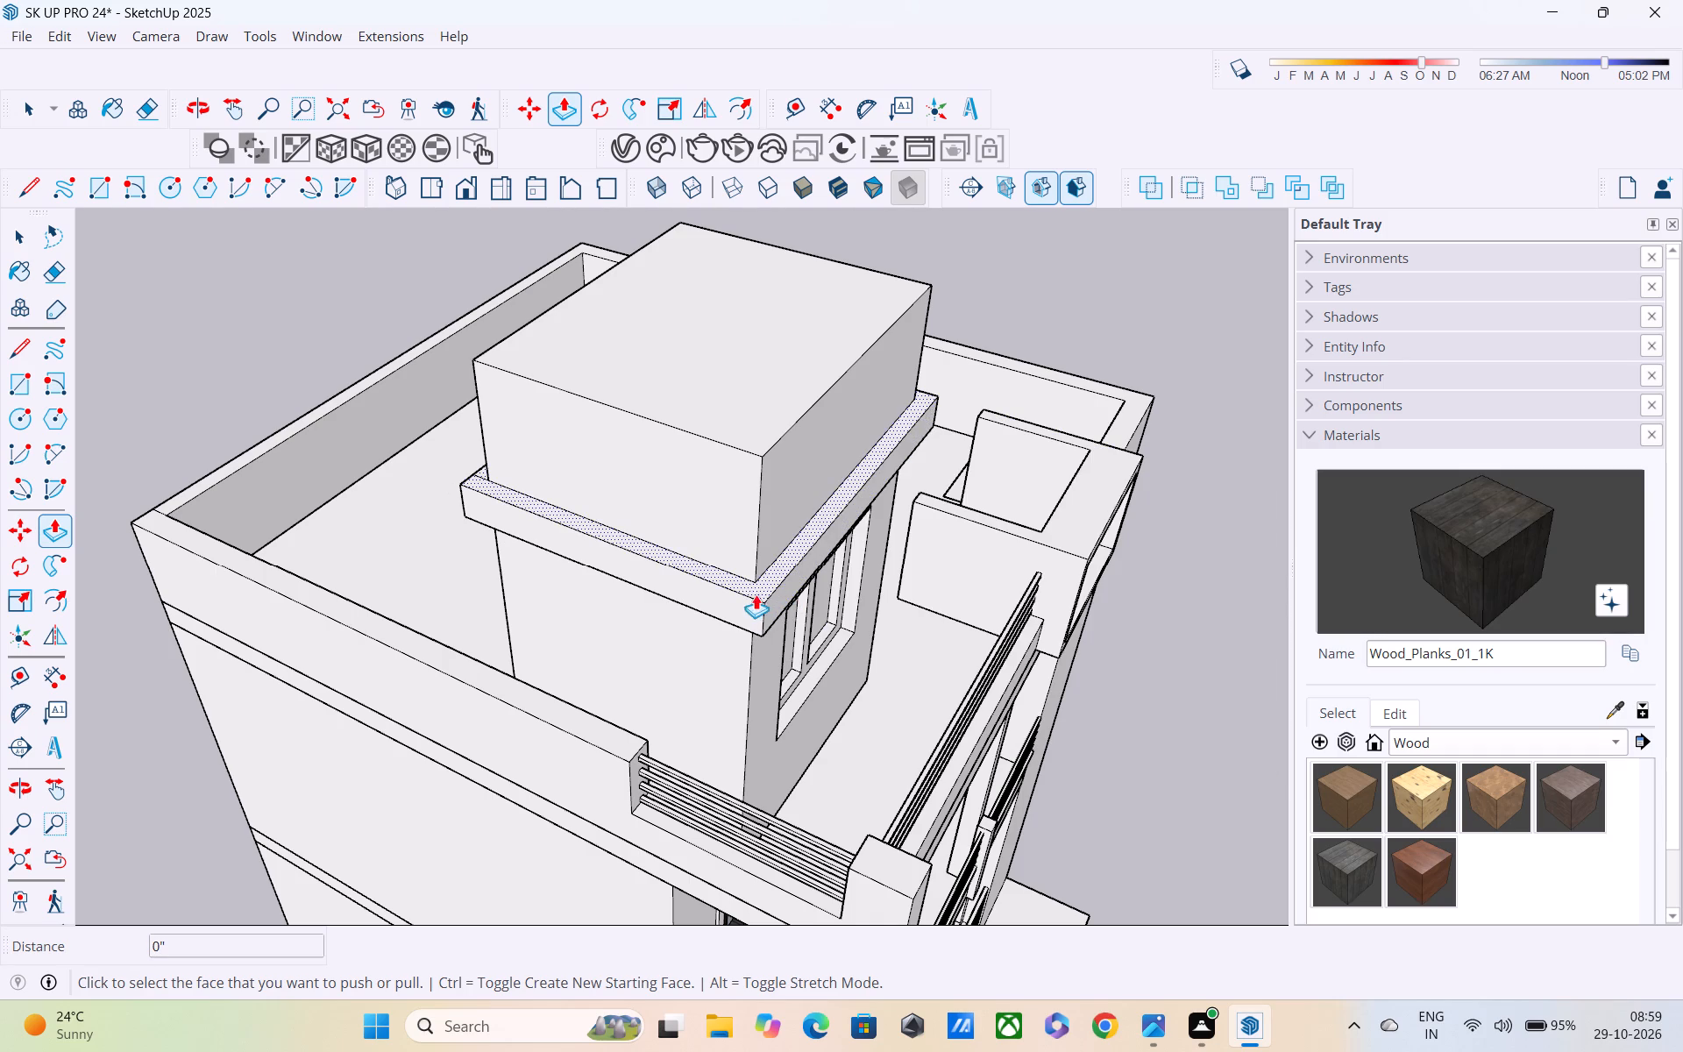
Pull the band's face on the outer side wall further outward by about 4 1/16".
click(726, 597)
middle_drag(562, 722, 566, 686)
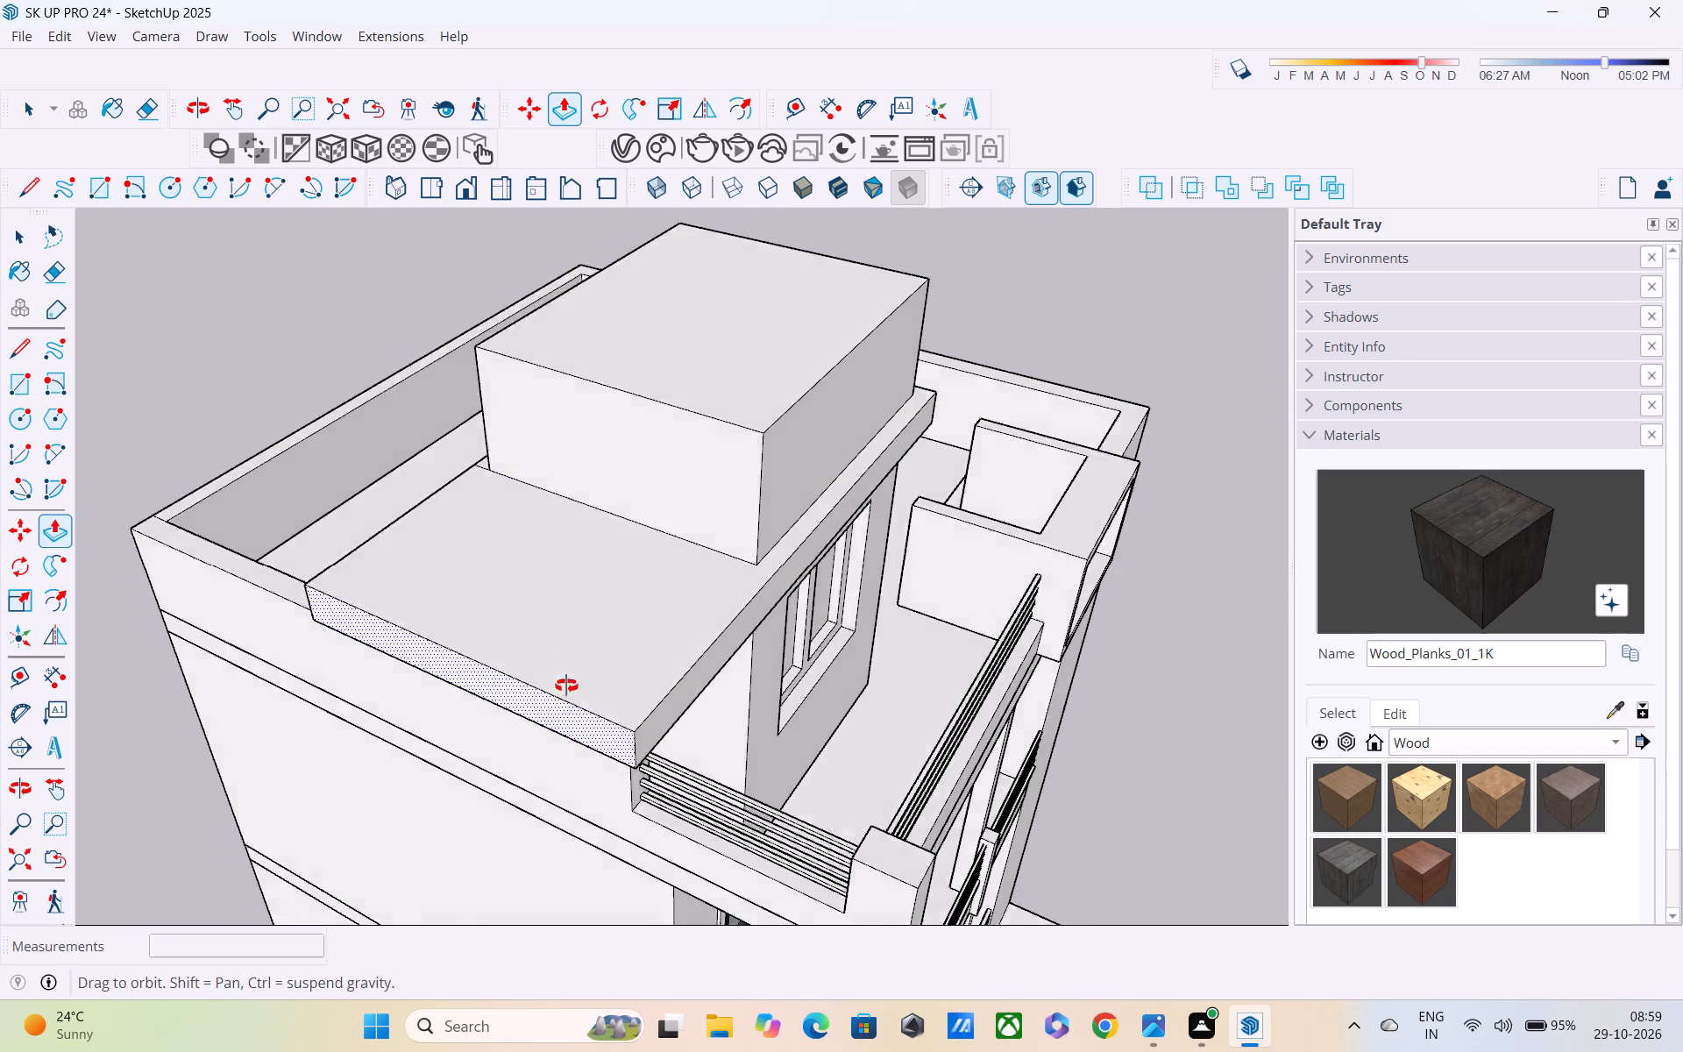
middle_drag(566, 686, 614, 435)
click(606, 627)
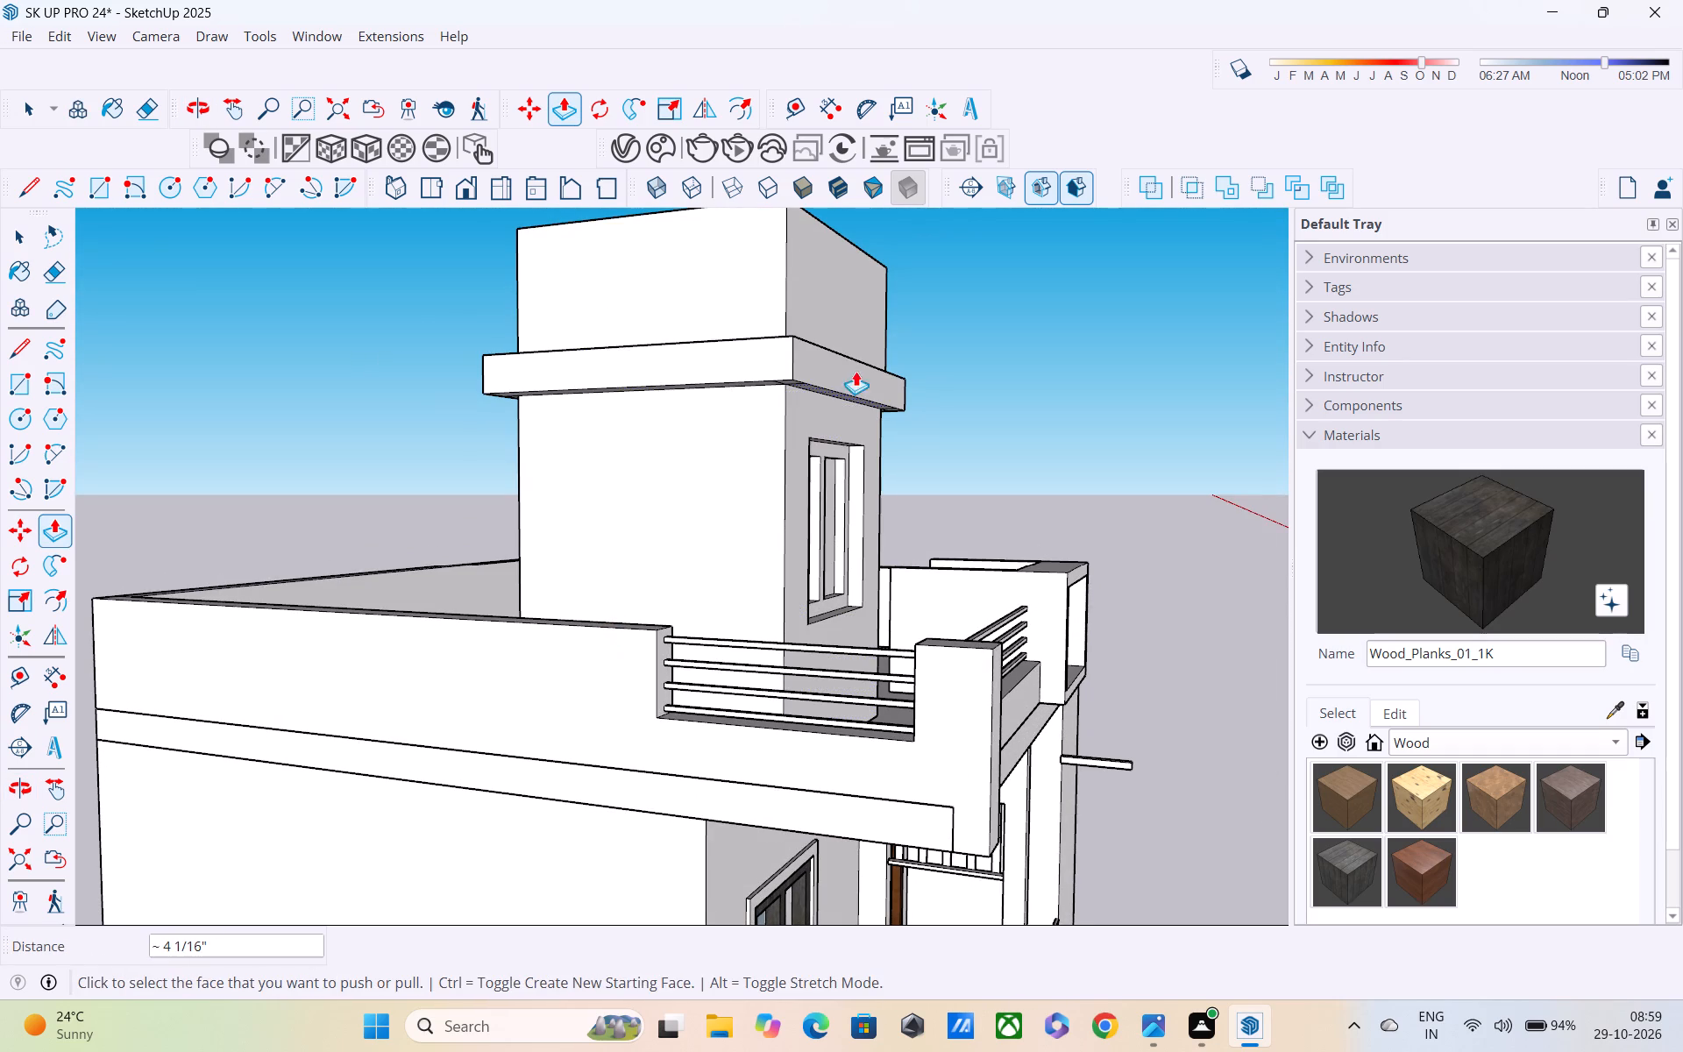
Repeat the same outward pull of about 4 1/16" on the band's window-side, terrace-side and rear faces.
double_click(838, 354)
middle_drag(838, 367, 379, 579)
middle_drag(811, 491, 722, 486)
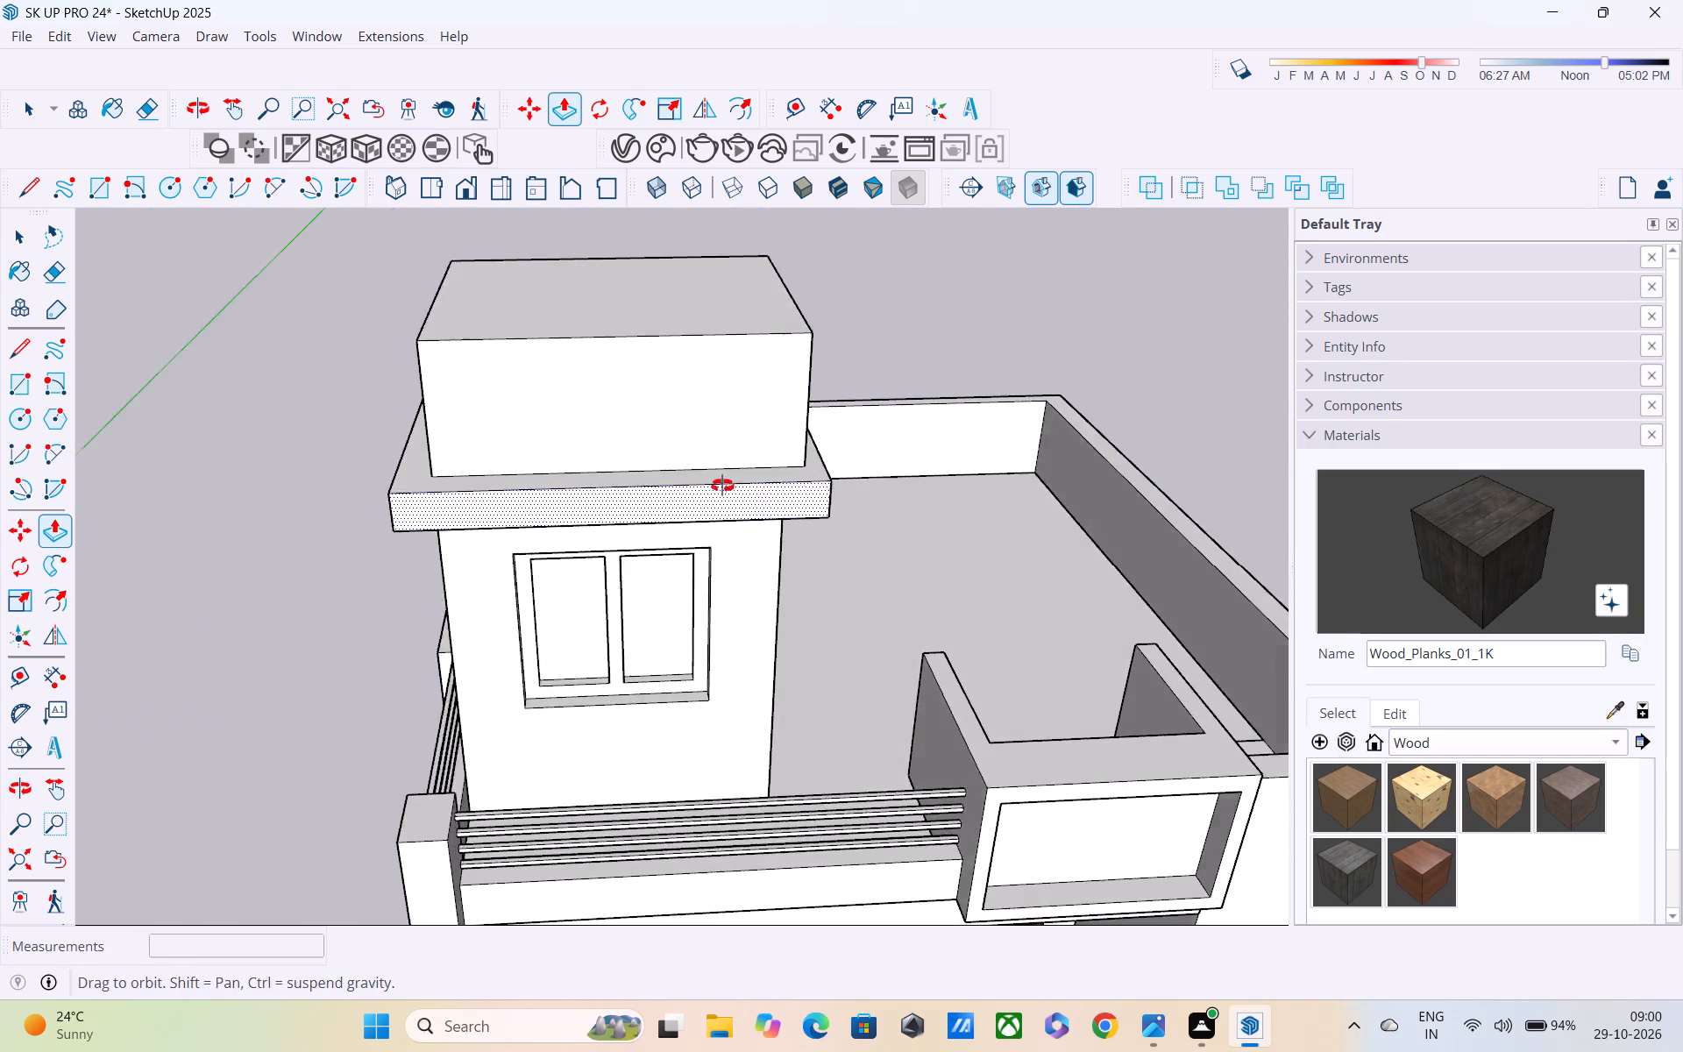
middle_drag(722, 486, 529, 483)
double_click(778, 458)
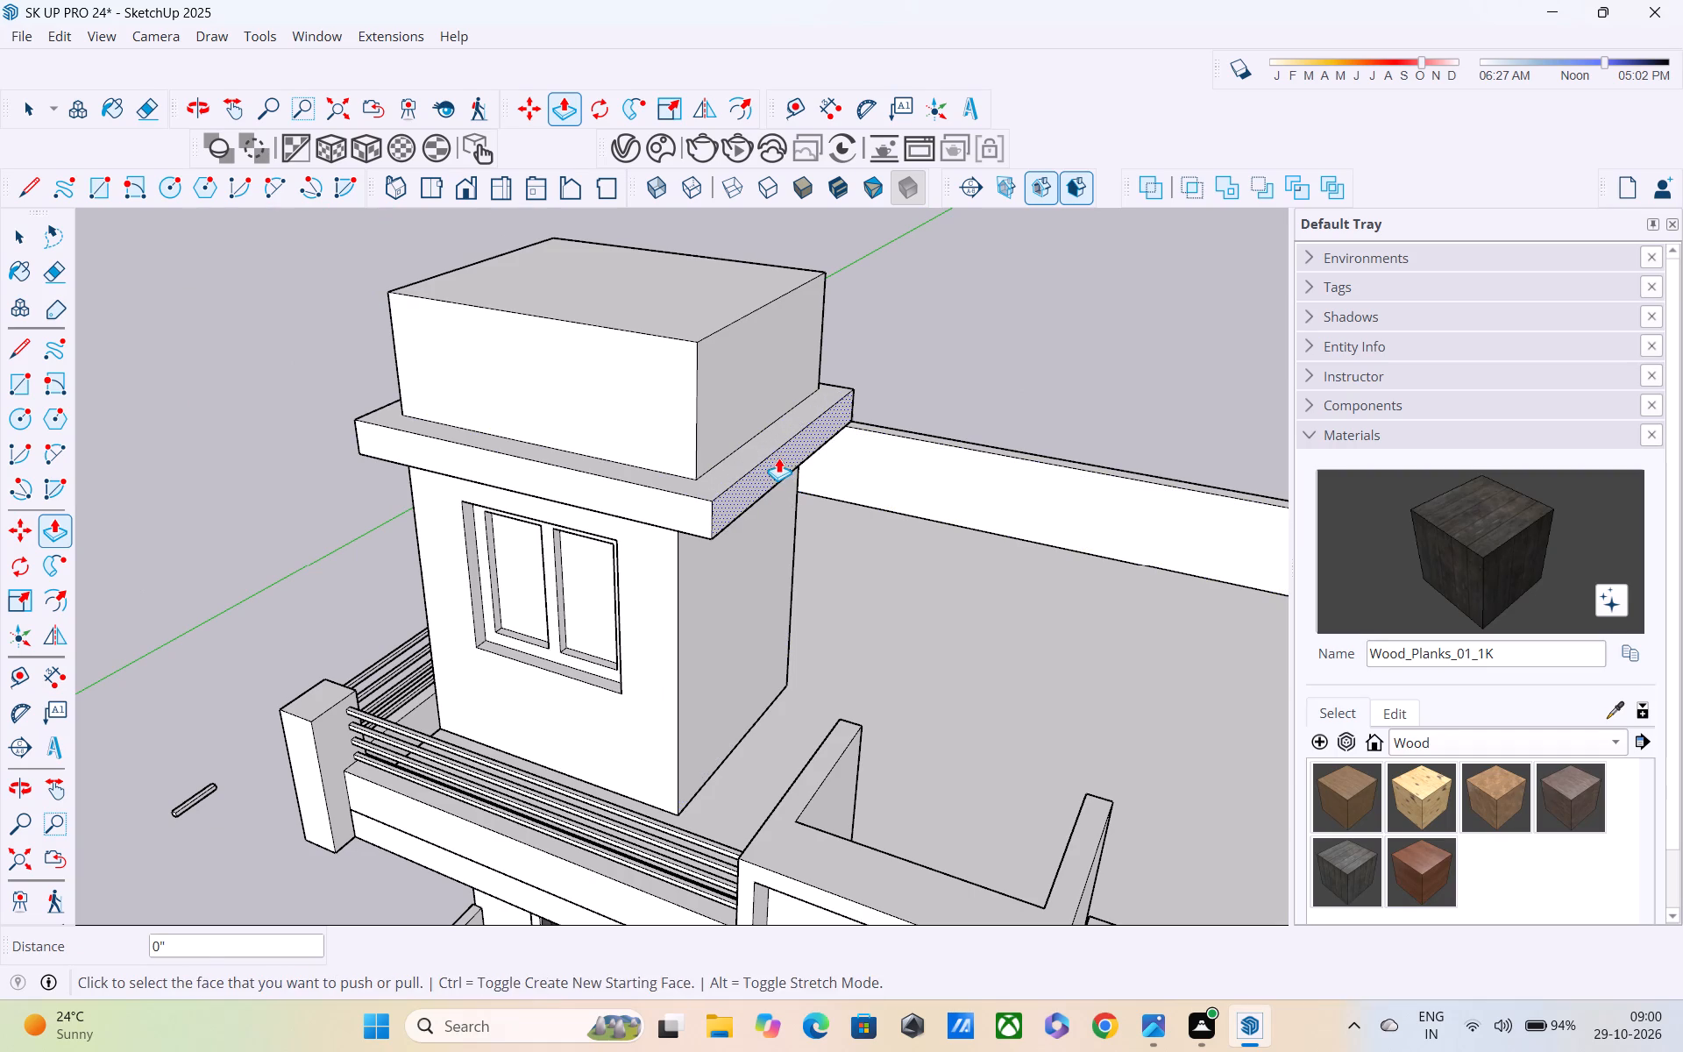
middle_drag(780, 458, 67, 577)
double_click(803, 509)
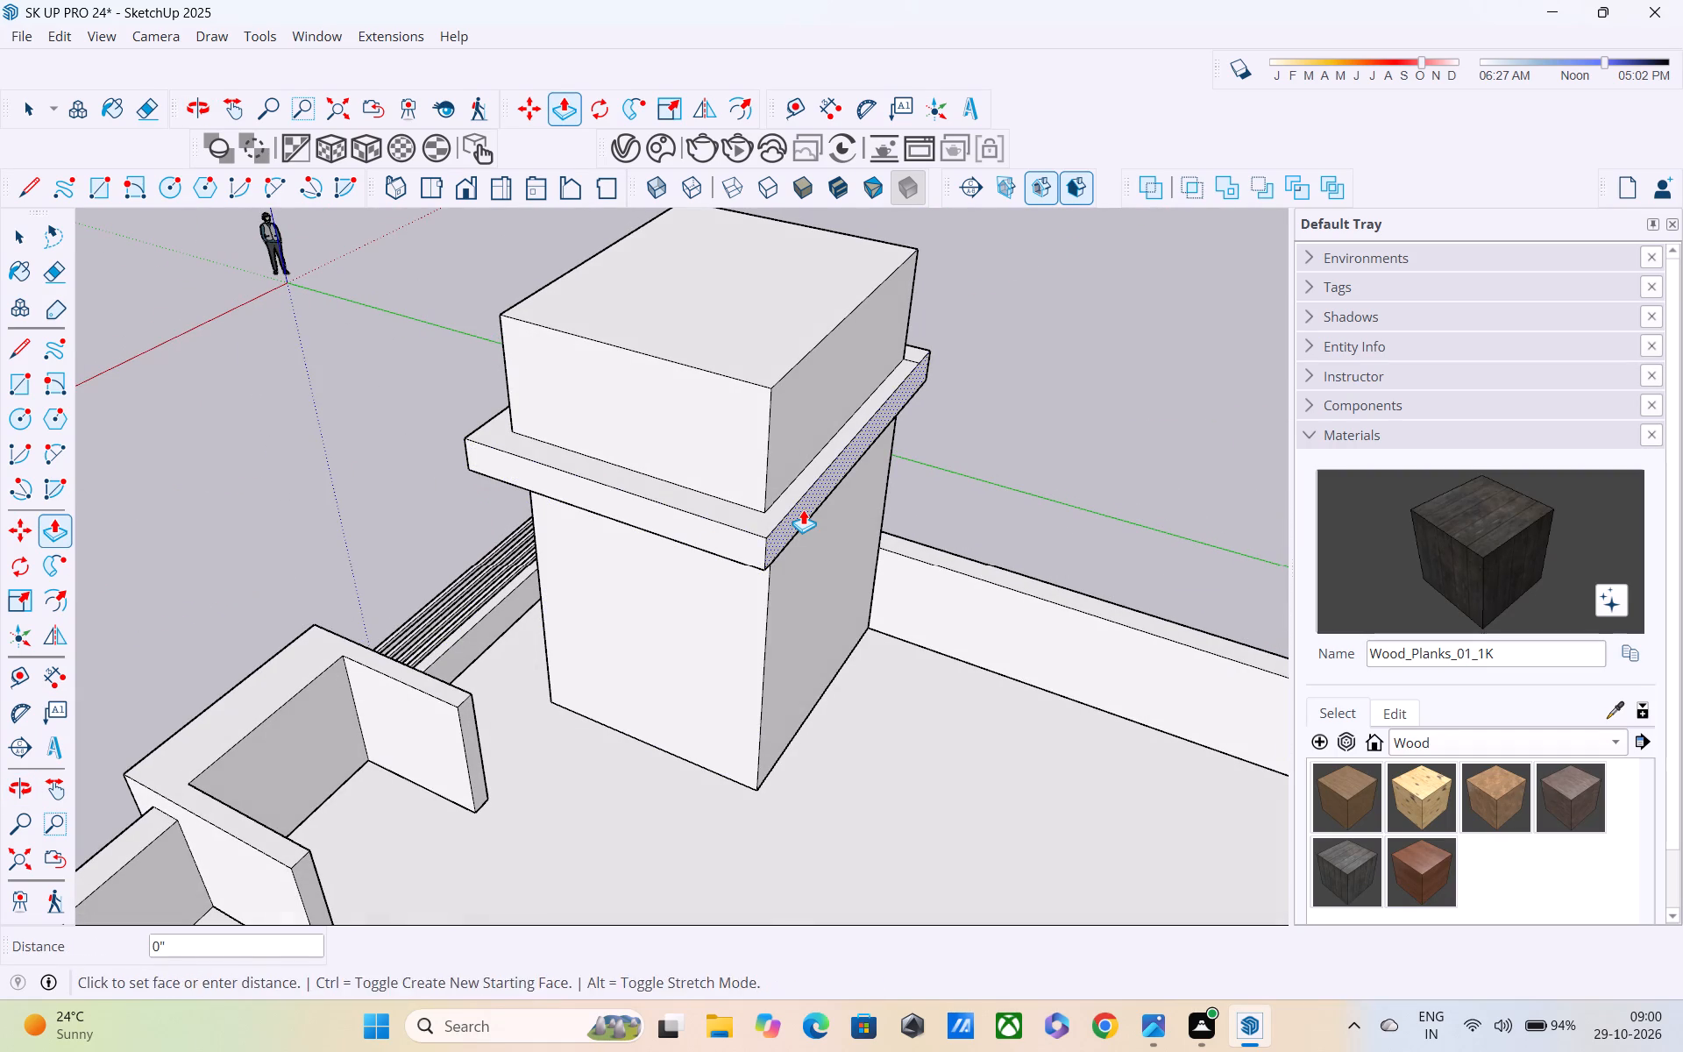
Inspect the widened band all around the tower and in relation to the whole house.
middle_drag(803, 509, 970, 380)
middle_drag(754, 436, 1118, 491)
scroll(1114, 486, down, 1)
middle_drag(560, 487, 1006, 451)
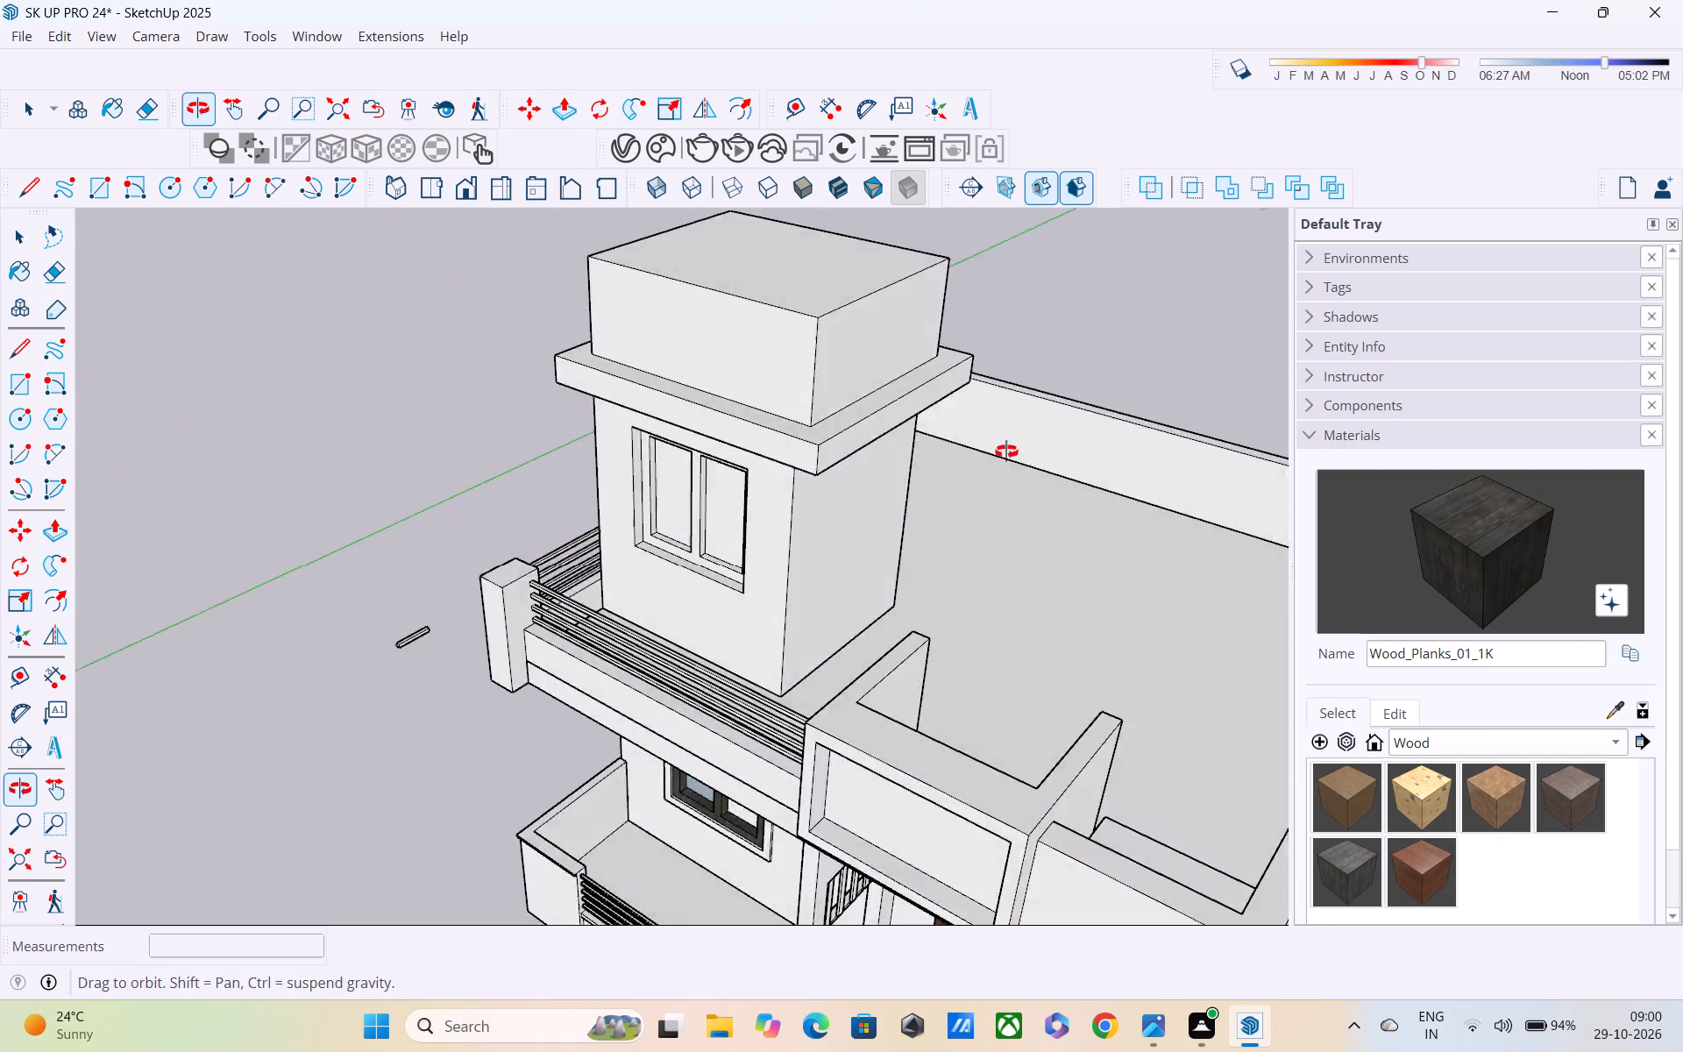
middle_drag(1006, 451, 1070, 409)
middle_drag(141, 555, 607, 438)
scroll(607, 438, down, 4)
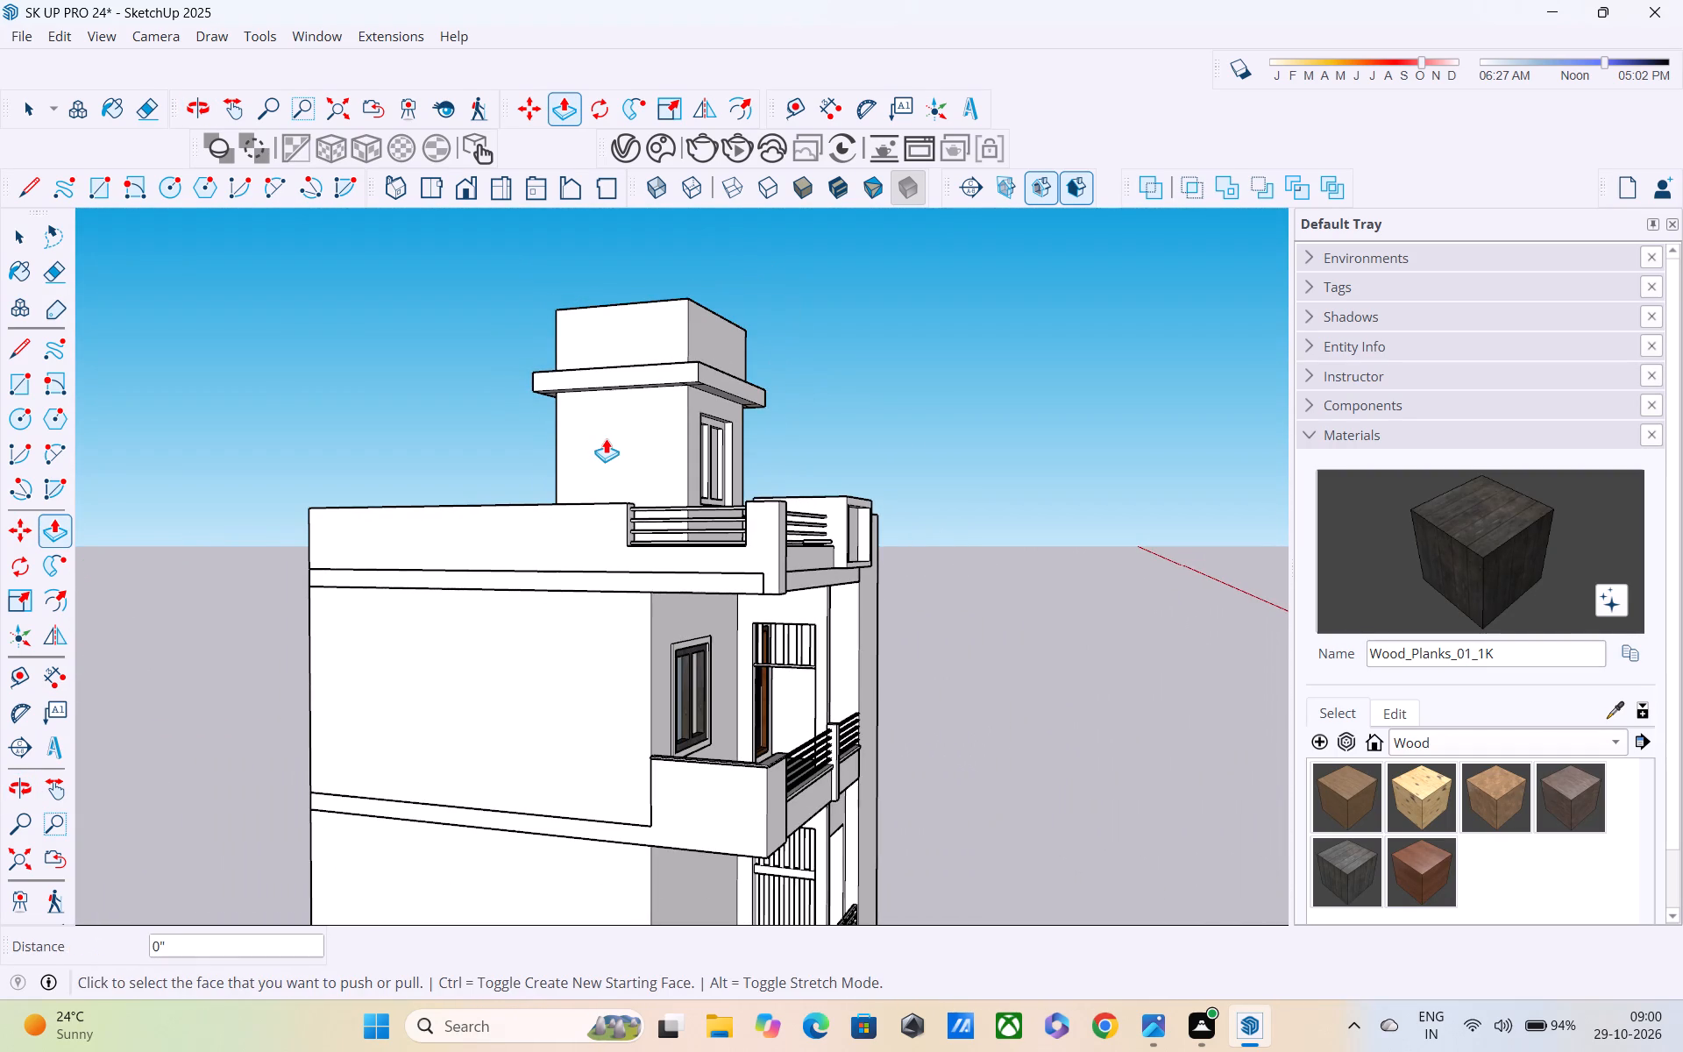
scroll(561, 422, down, 2)
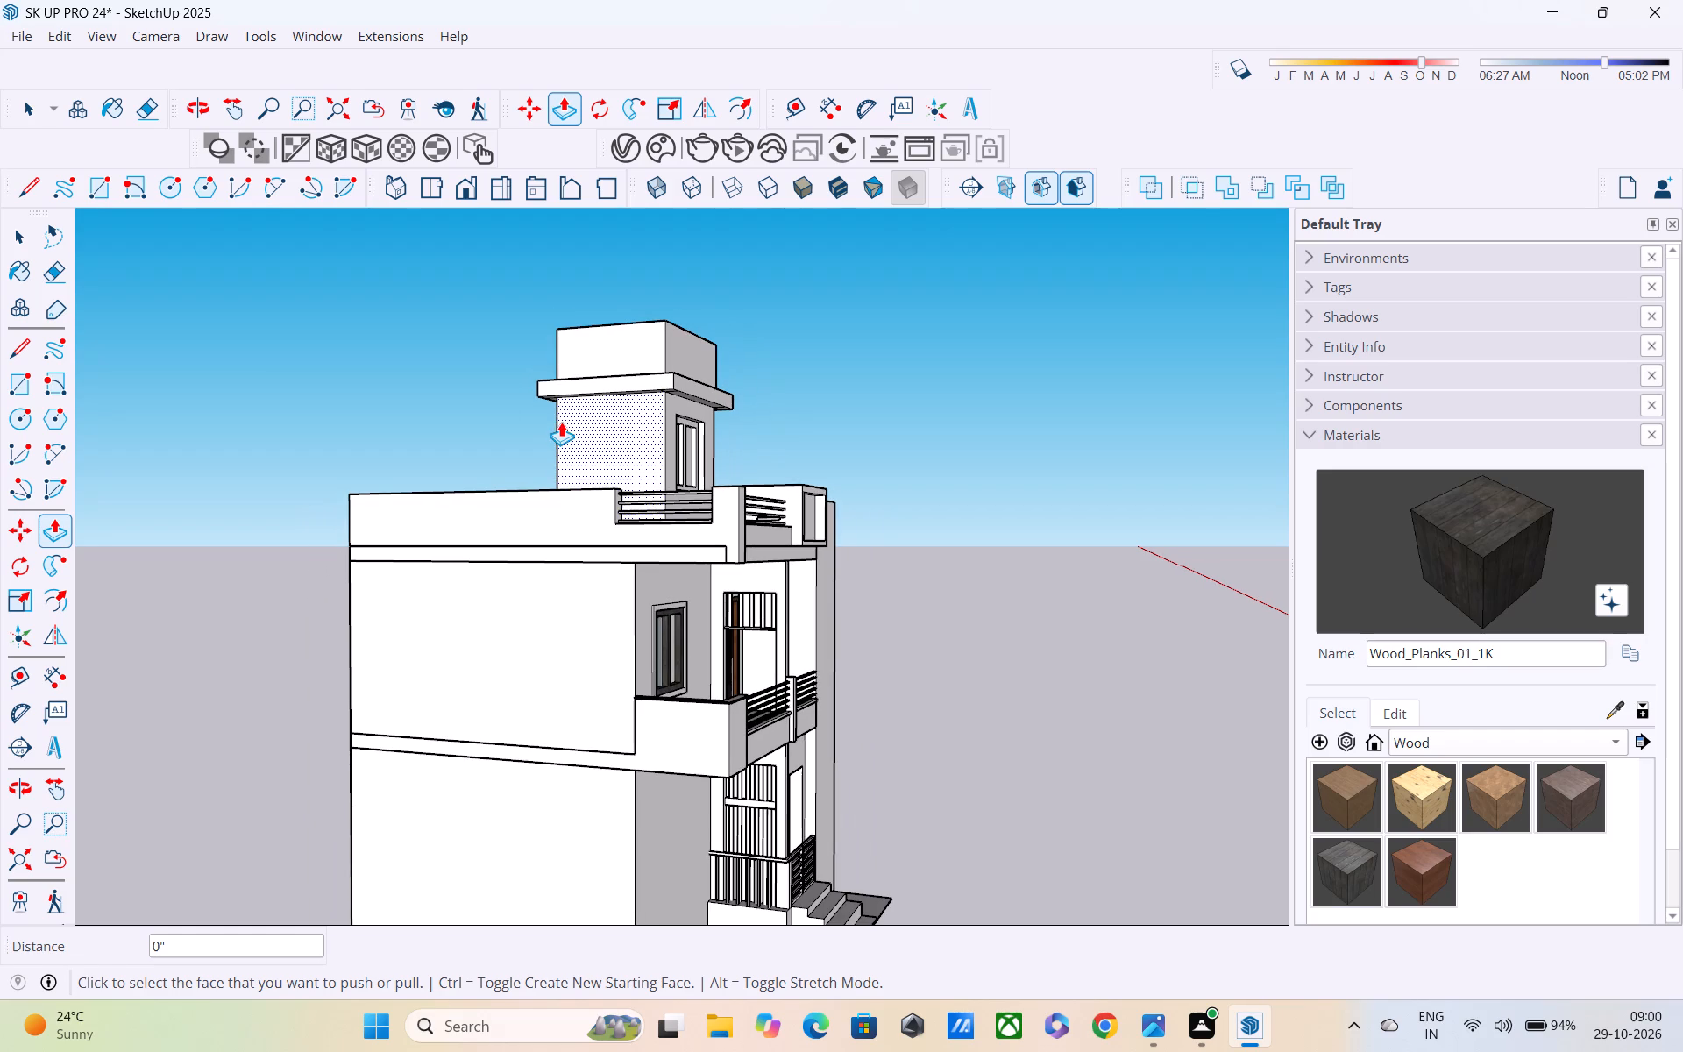
key(space)
middle_drag(574, 429, 393, 629)
scroll(462, 494, down, 4)
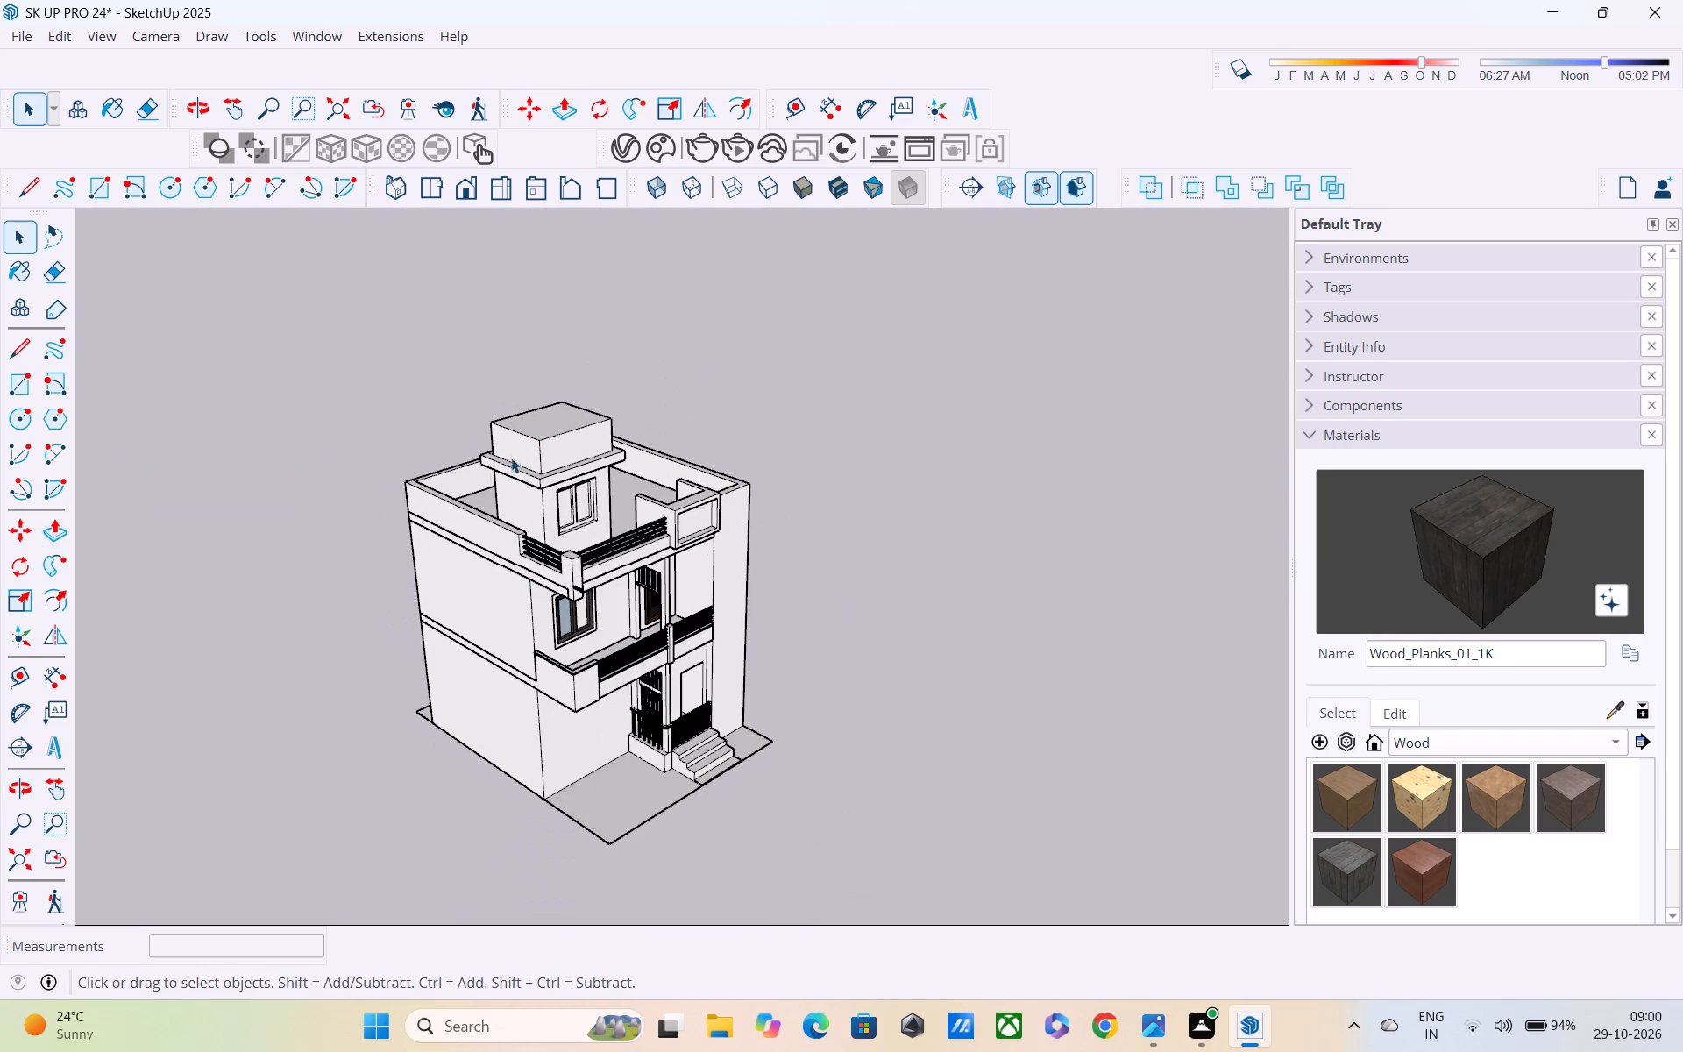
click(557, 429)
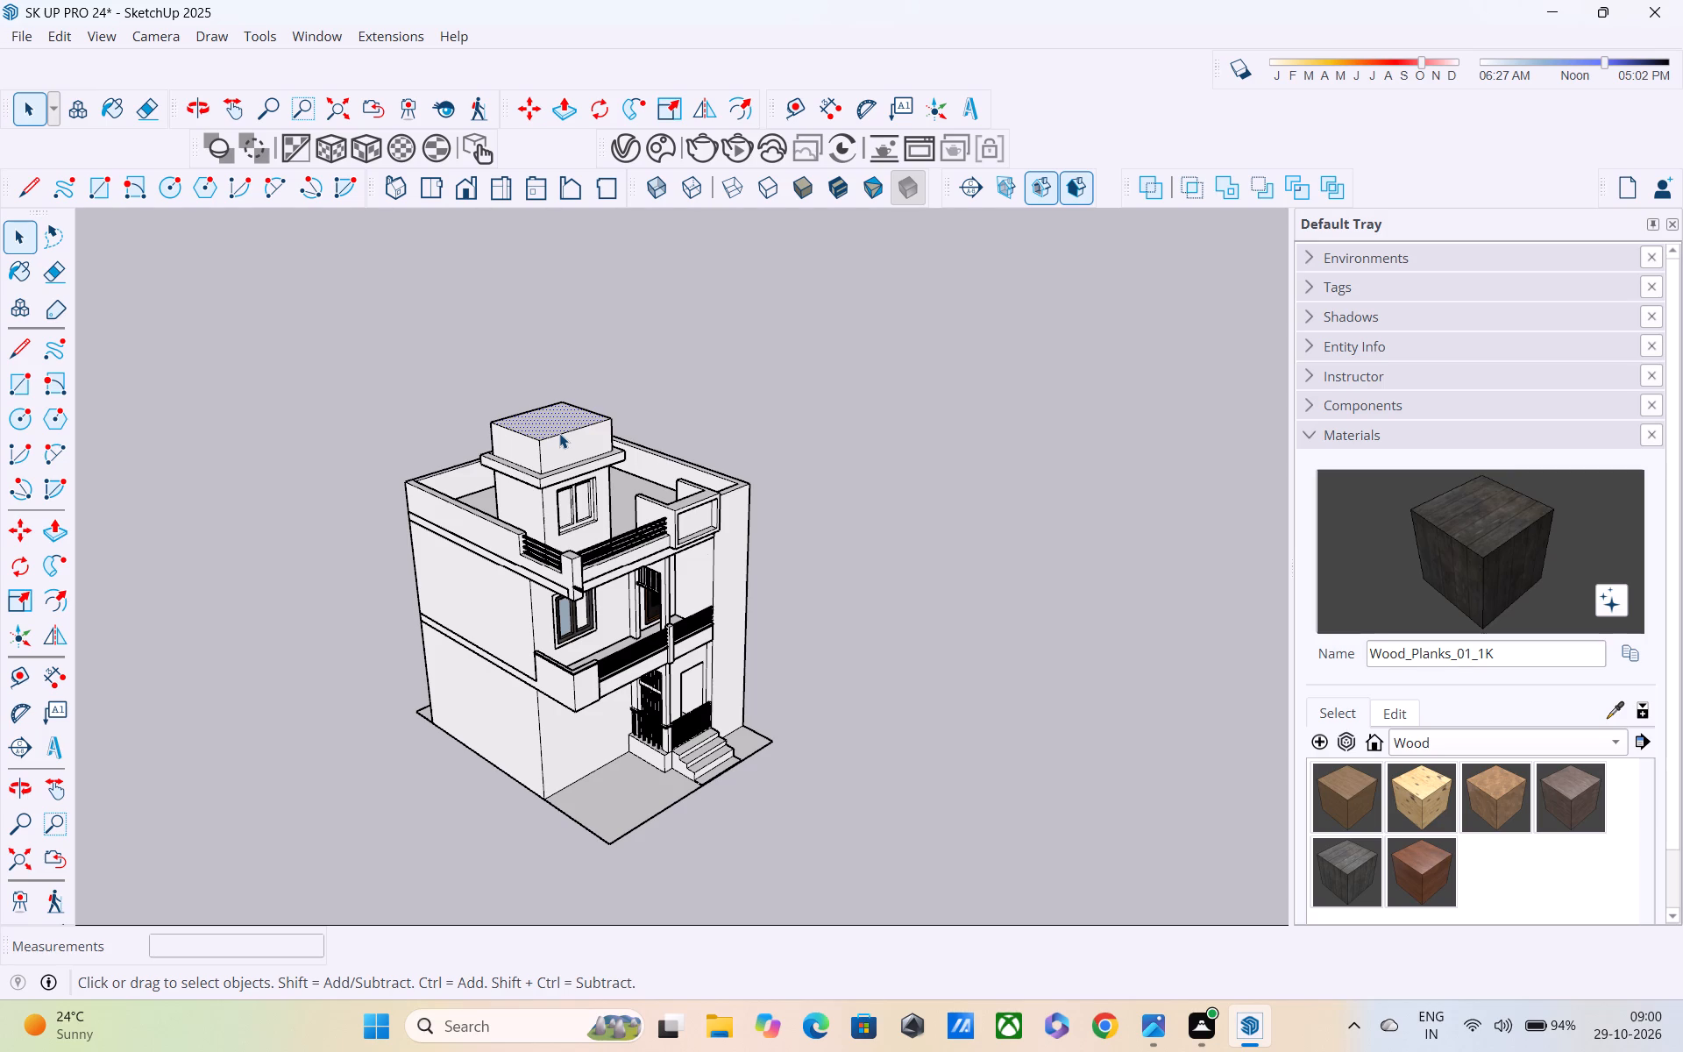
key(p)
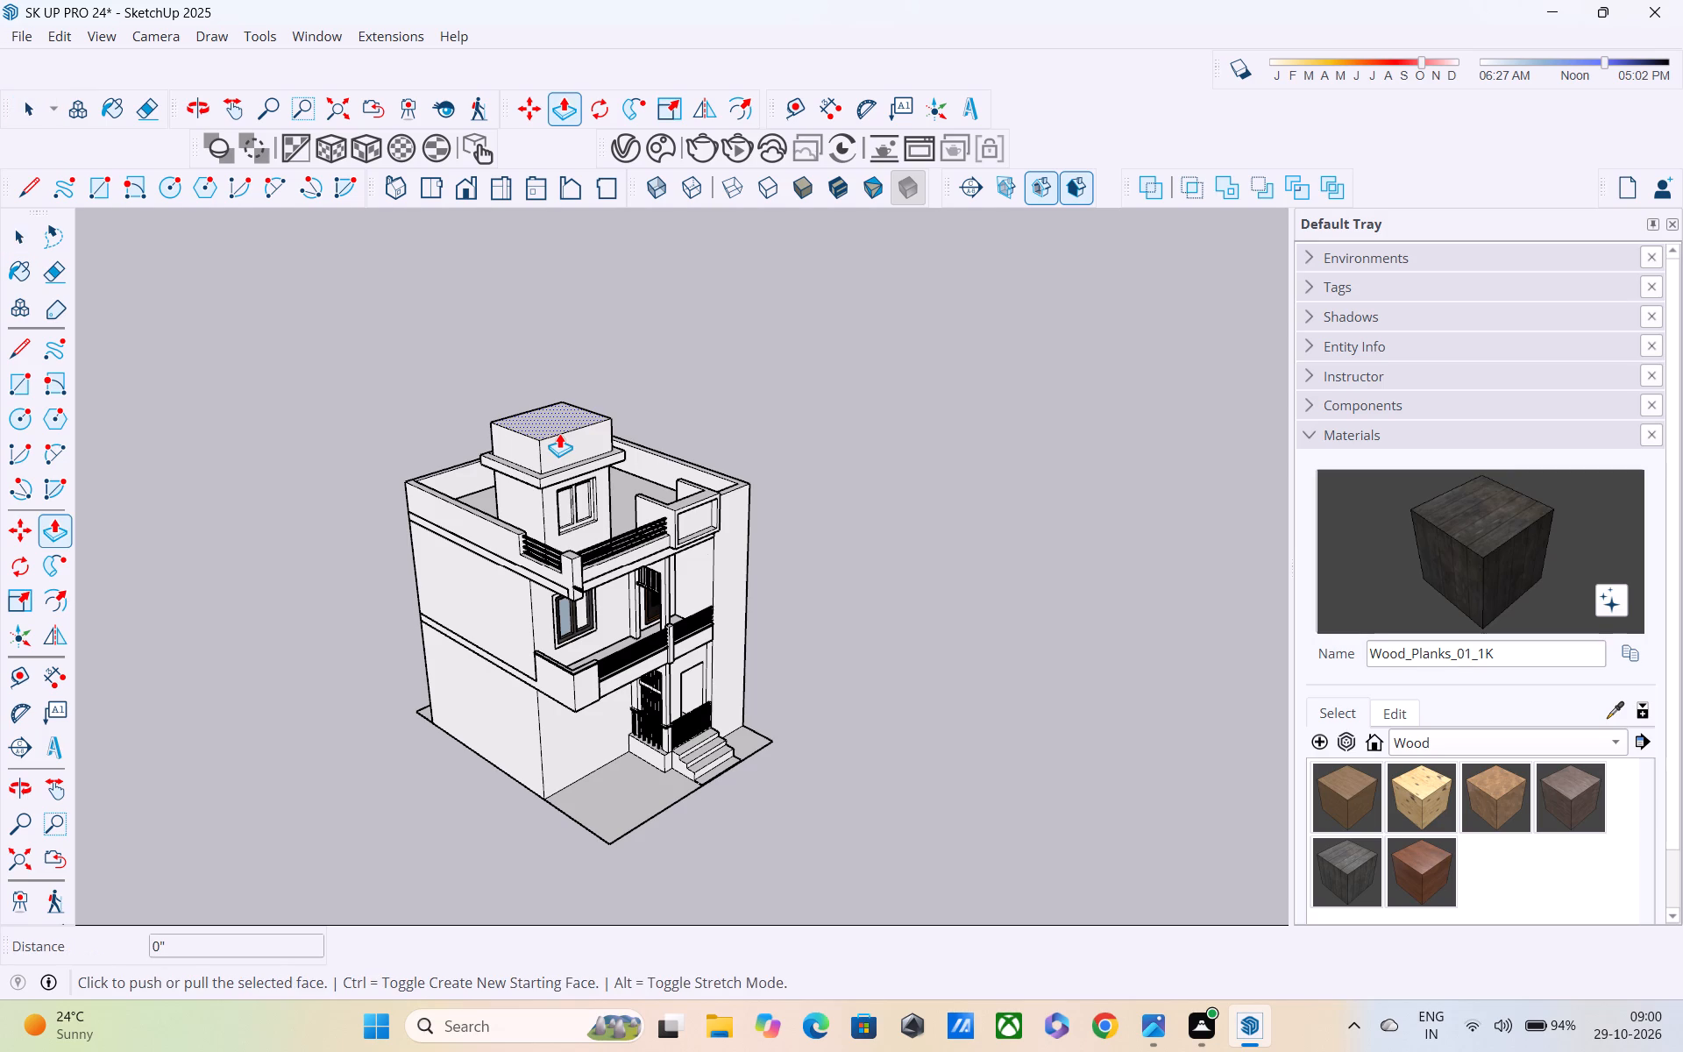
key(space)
Place a guide line 9" below the top edge of the roof tower on its window-side face.
scroll(559, 433, down, 3)
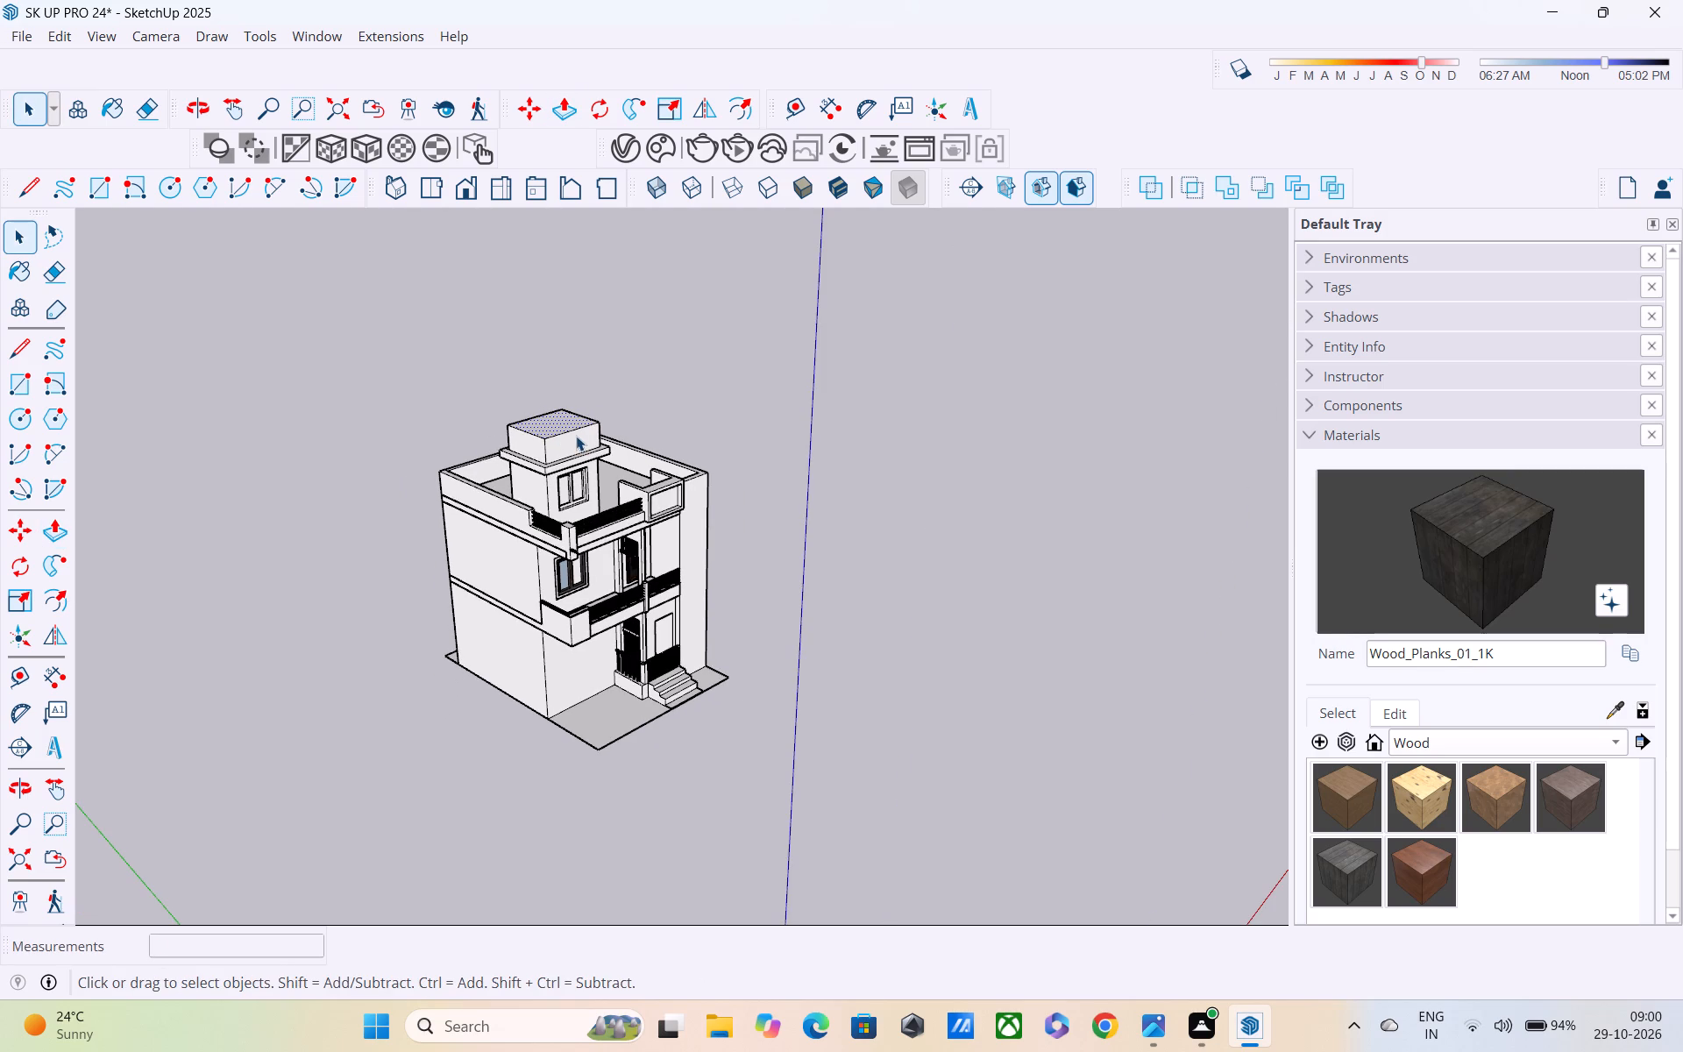
key(t)
scroll(536, 414, up, 6)
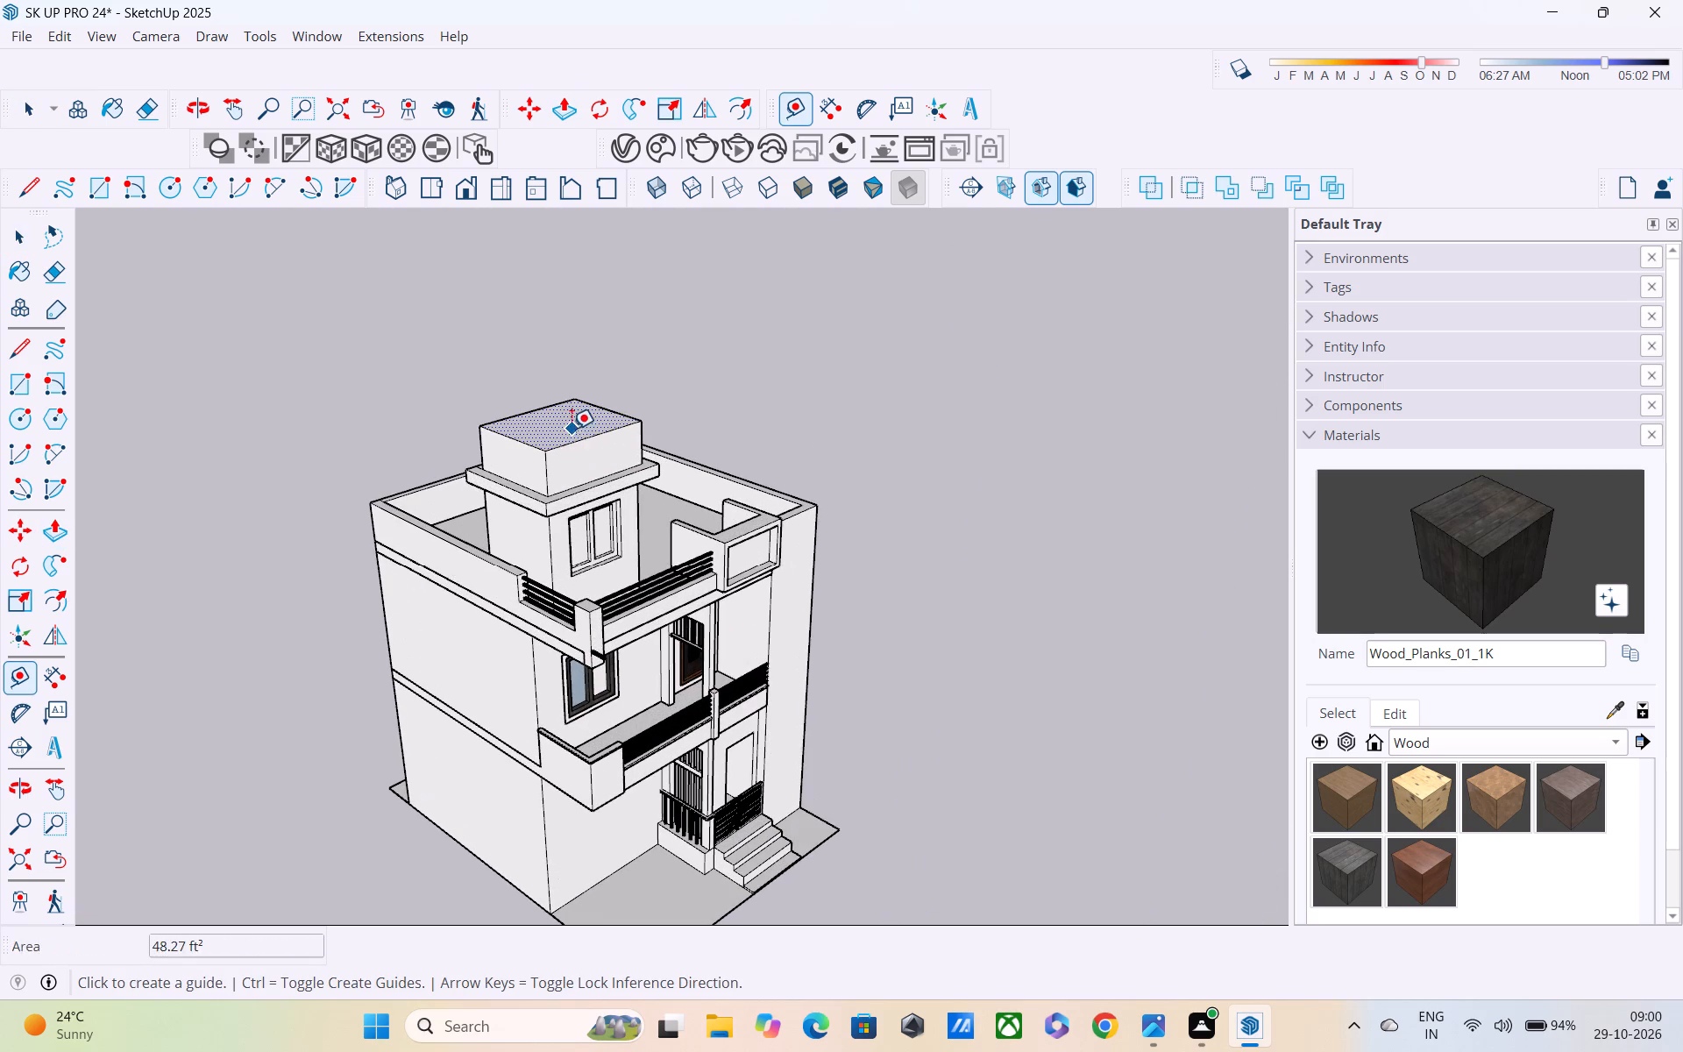
click(573, 447)
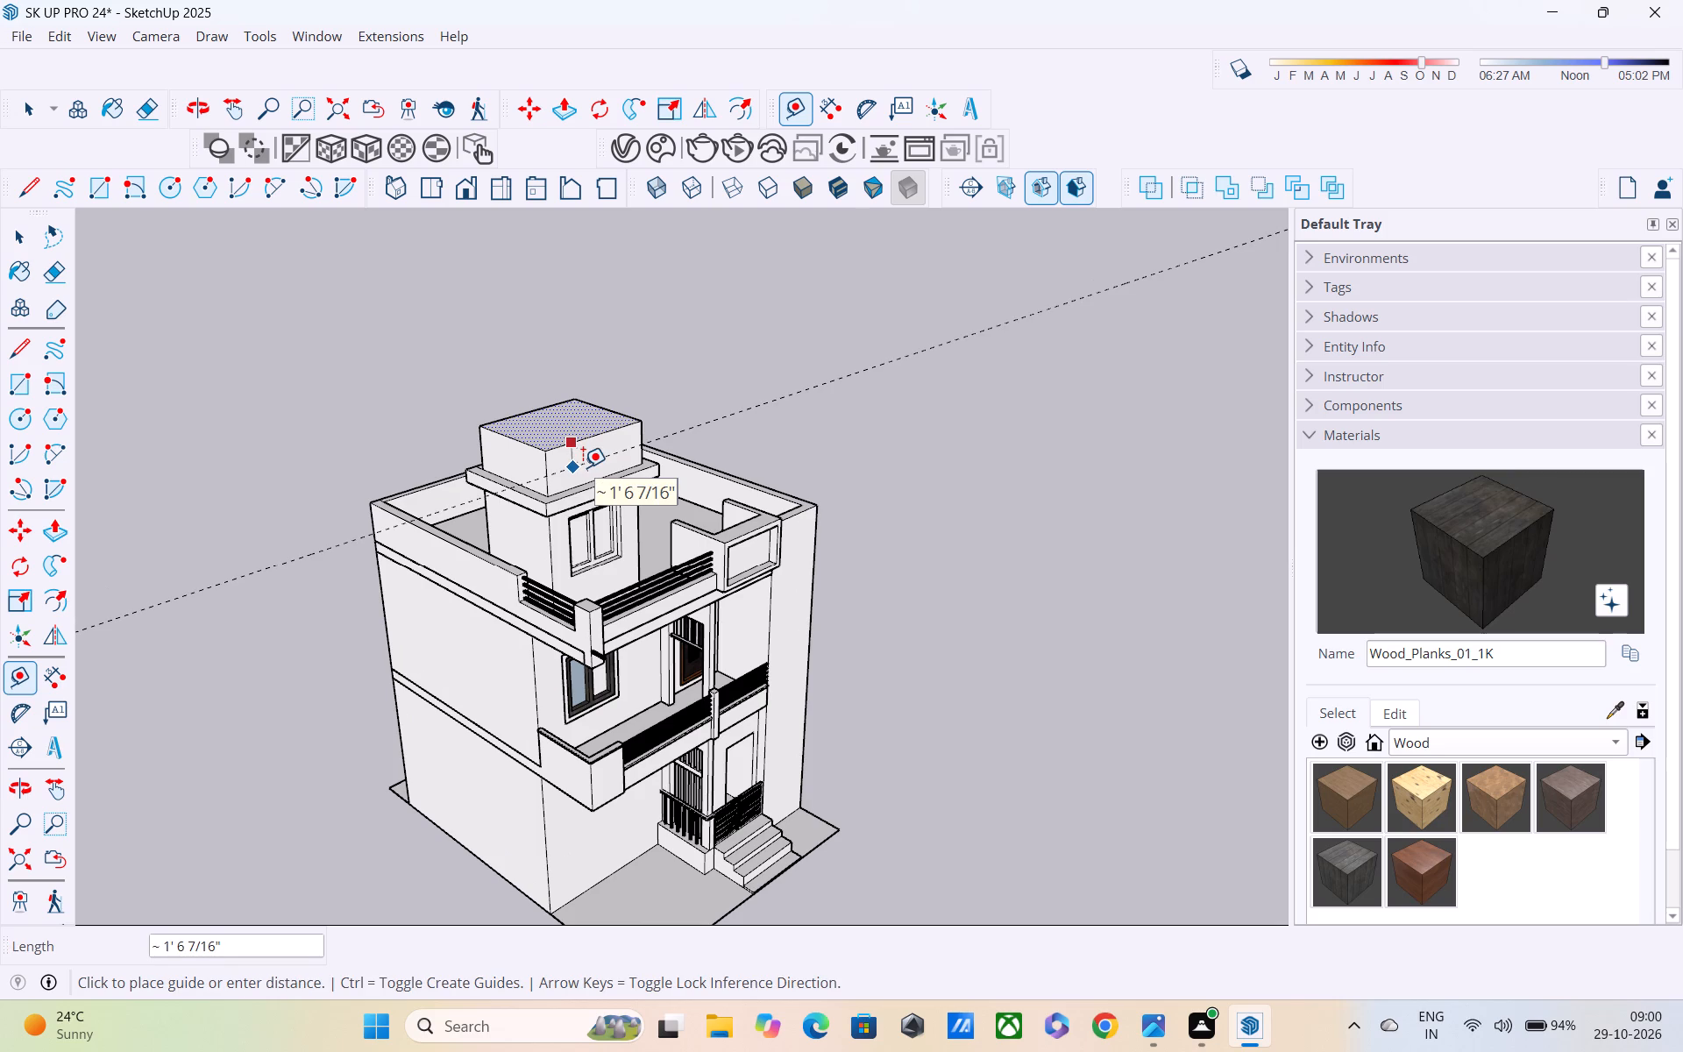
text(9")
key(Return)
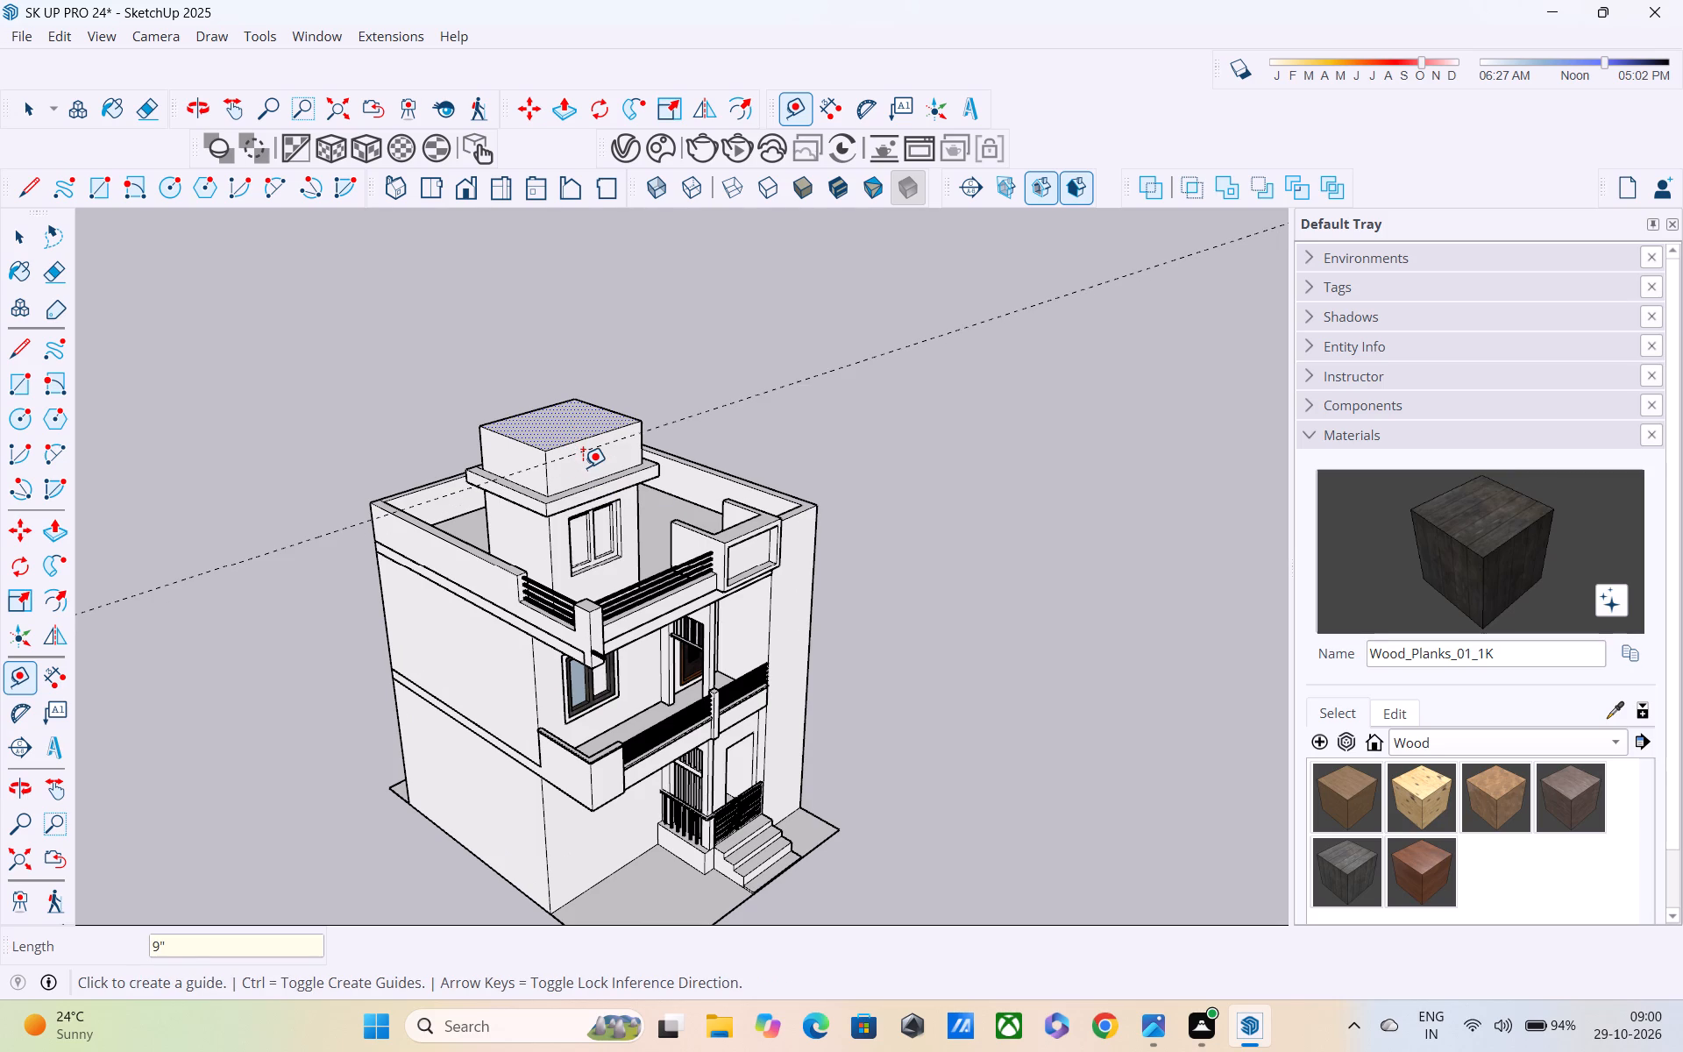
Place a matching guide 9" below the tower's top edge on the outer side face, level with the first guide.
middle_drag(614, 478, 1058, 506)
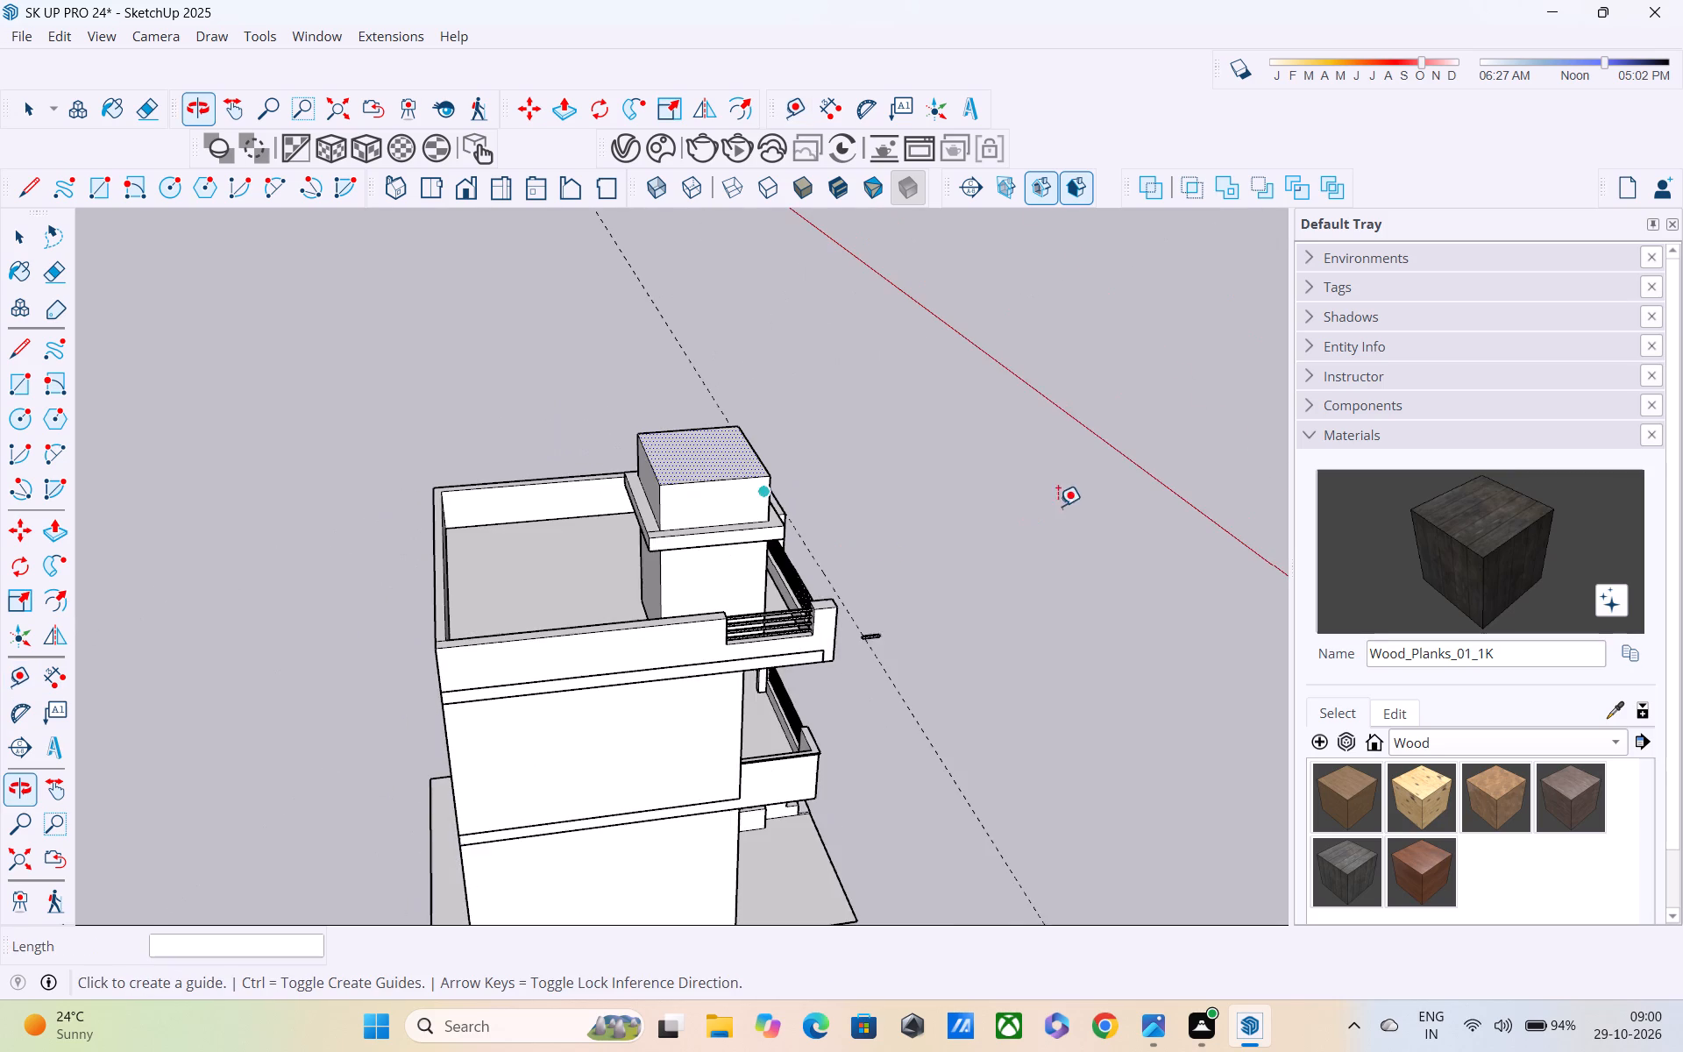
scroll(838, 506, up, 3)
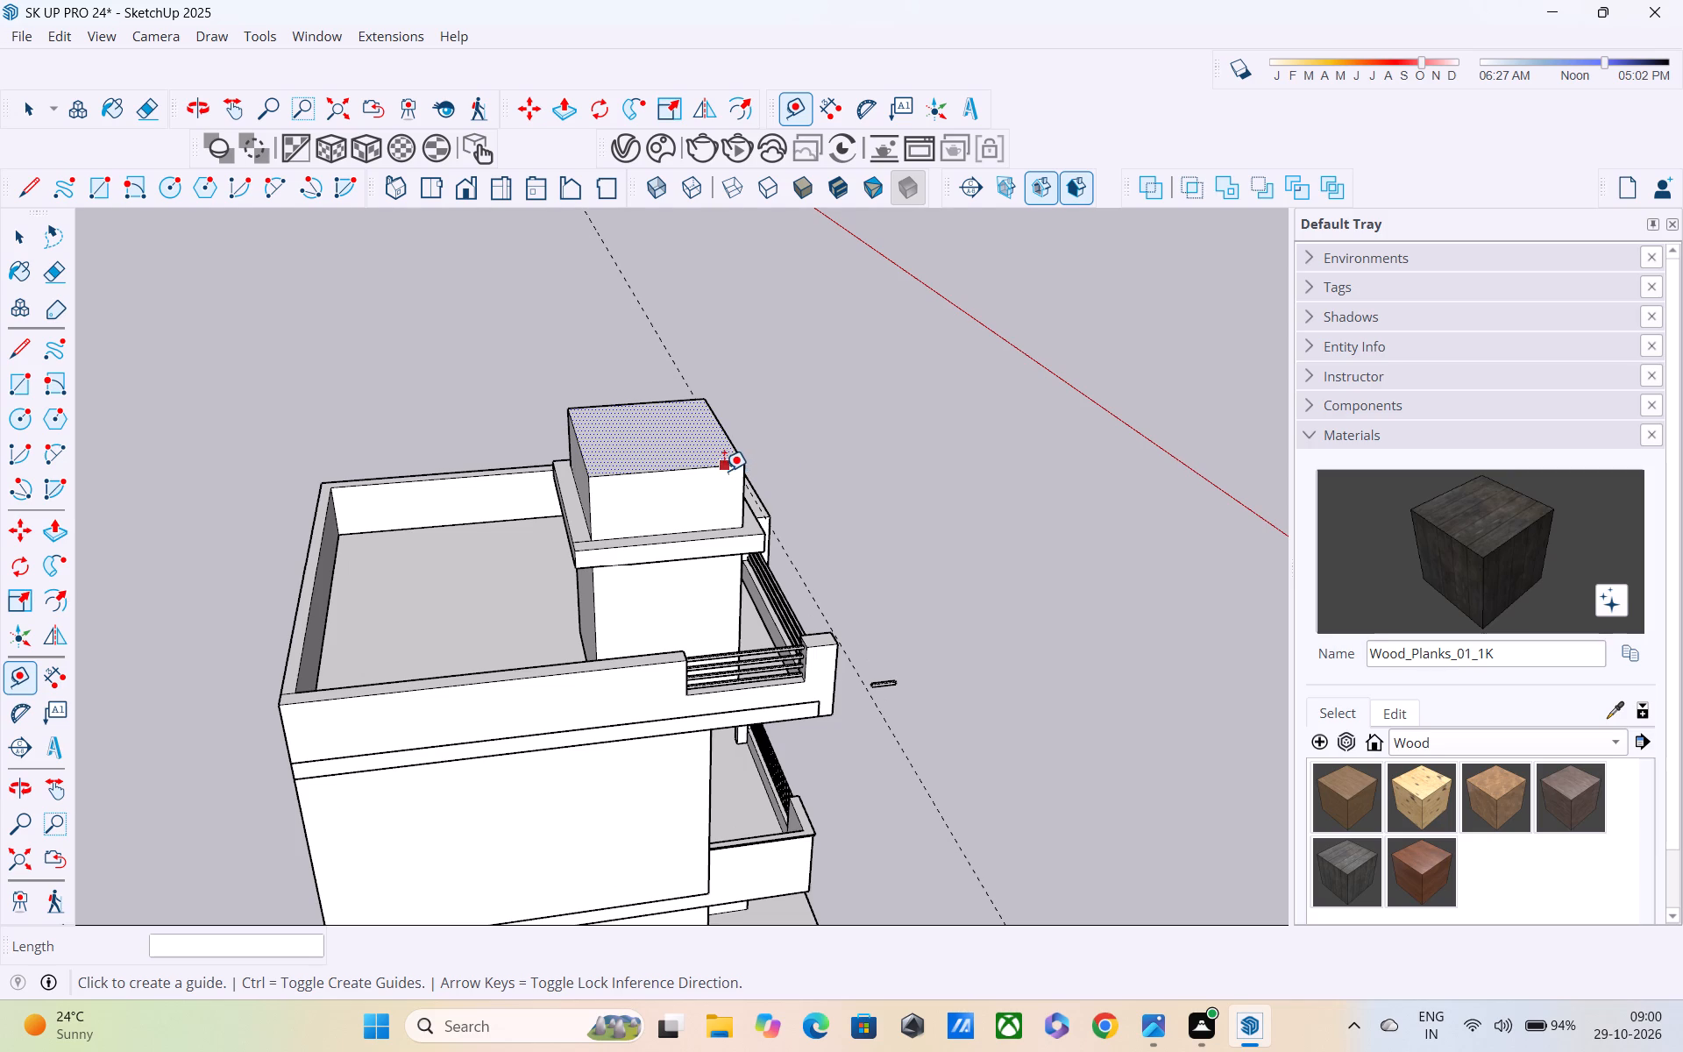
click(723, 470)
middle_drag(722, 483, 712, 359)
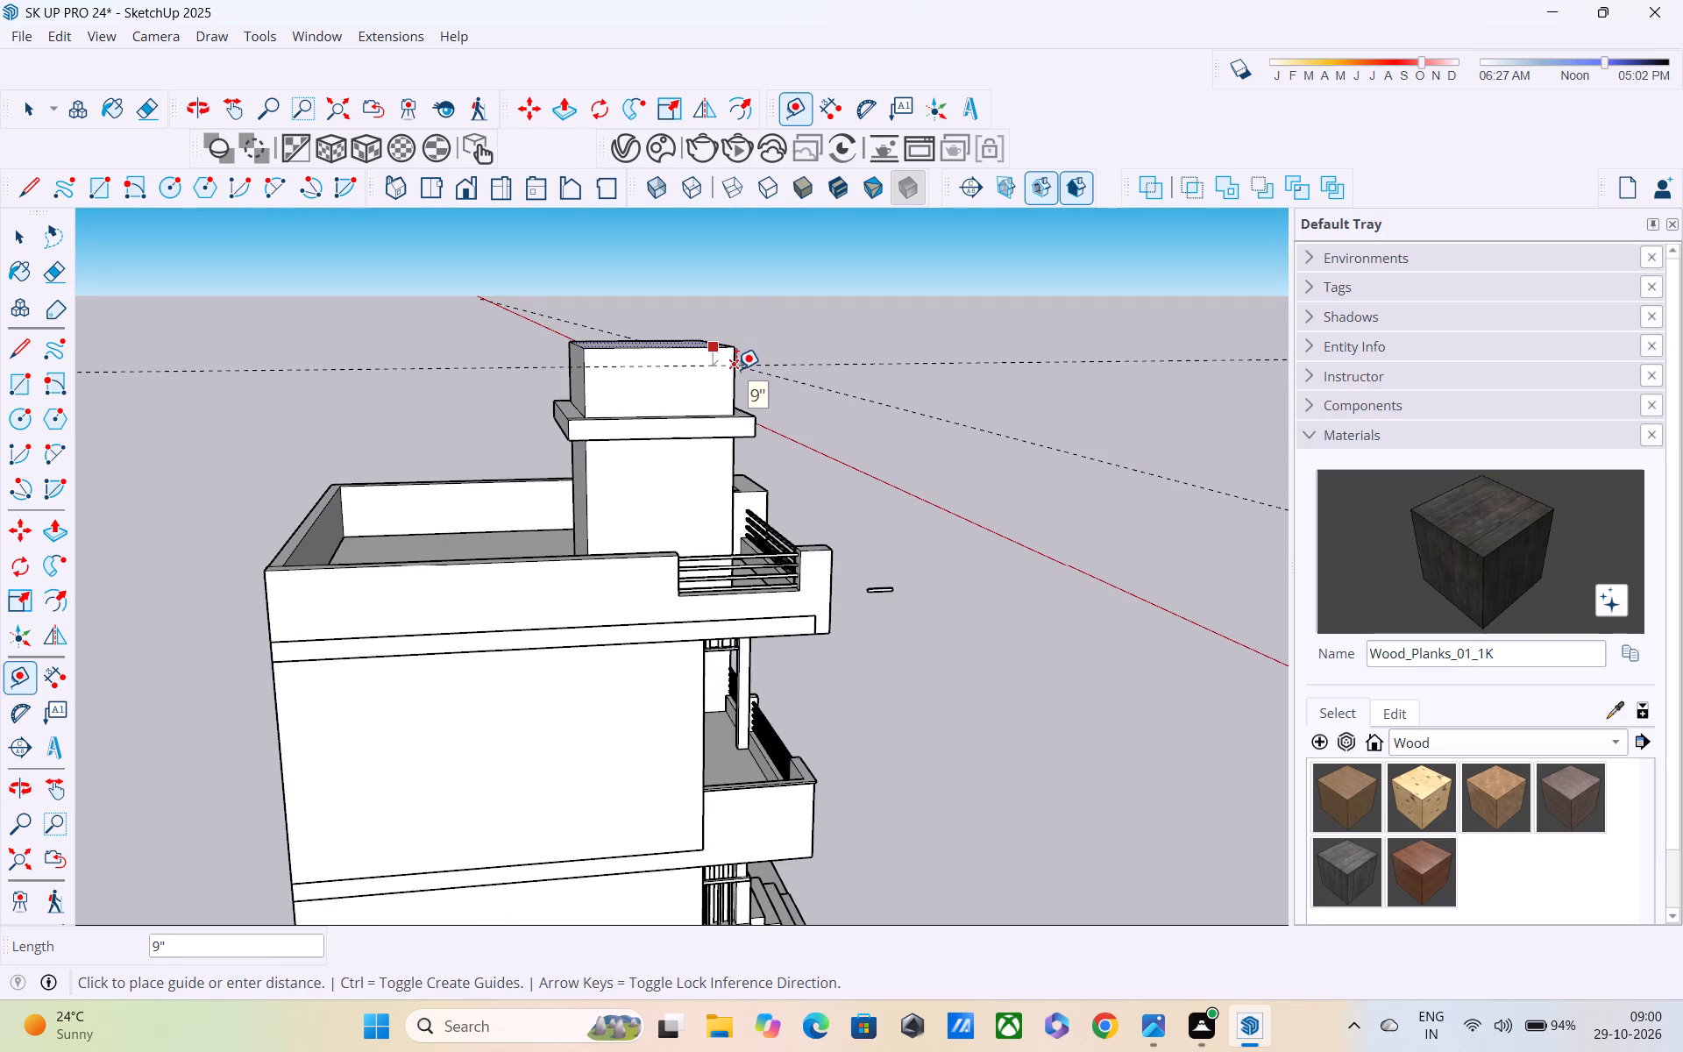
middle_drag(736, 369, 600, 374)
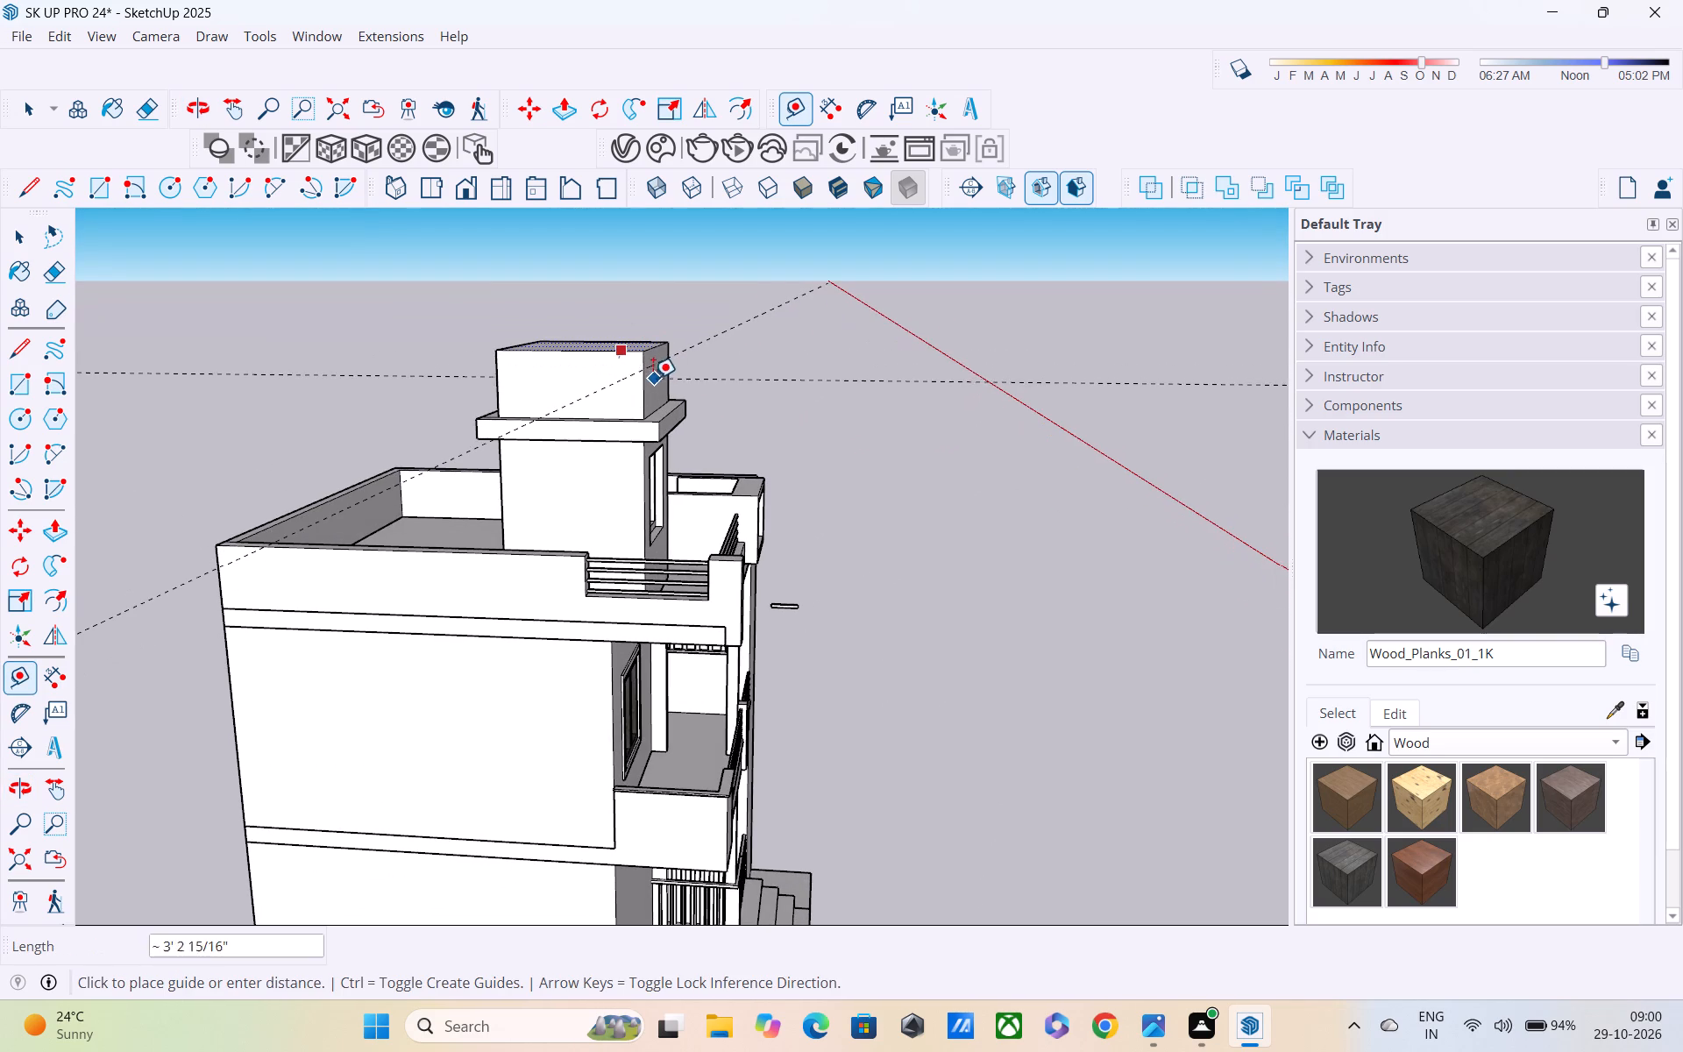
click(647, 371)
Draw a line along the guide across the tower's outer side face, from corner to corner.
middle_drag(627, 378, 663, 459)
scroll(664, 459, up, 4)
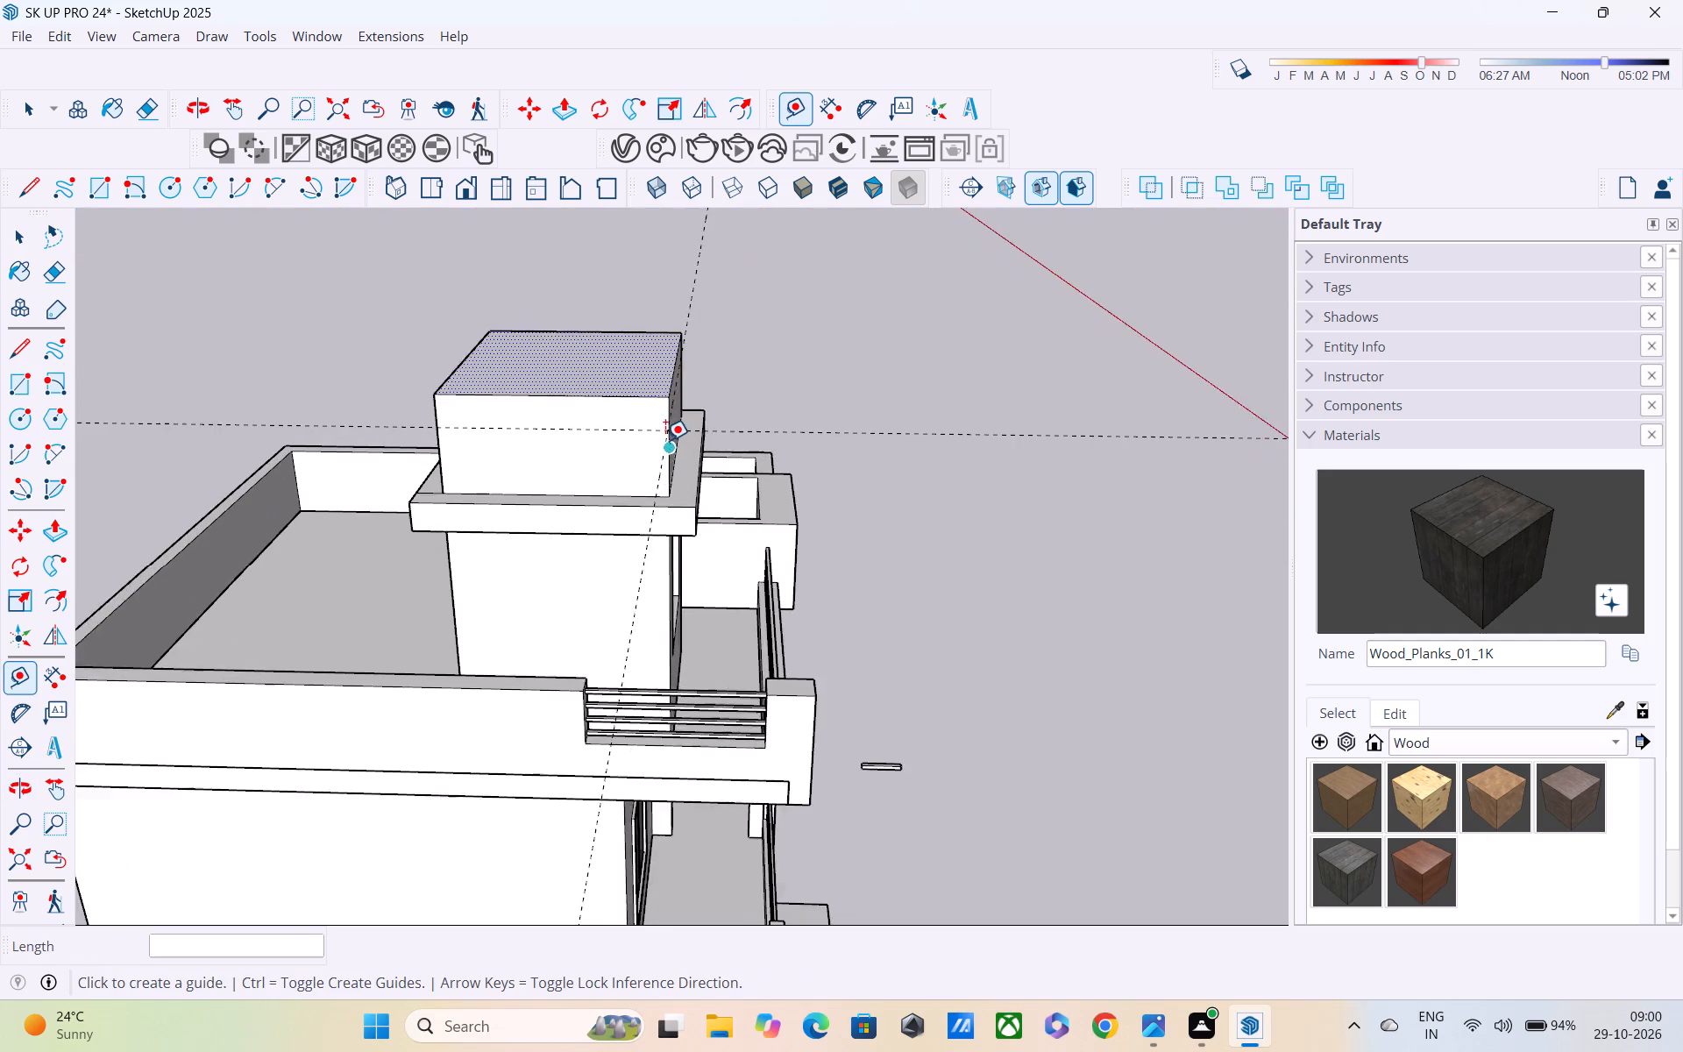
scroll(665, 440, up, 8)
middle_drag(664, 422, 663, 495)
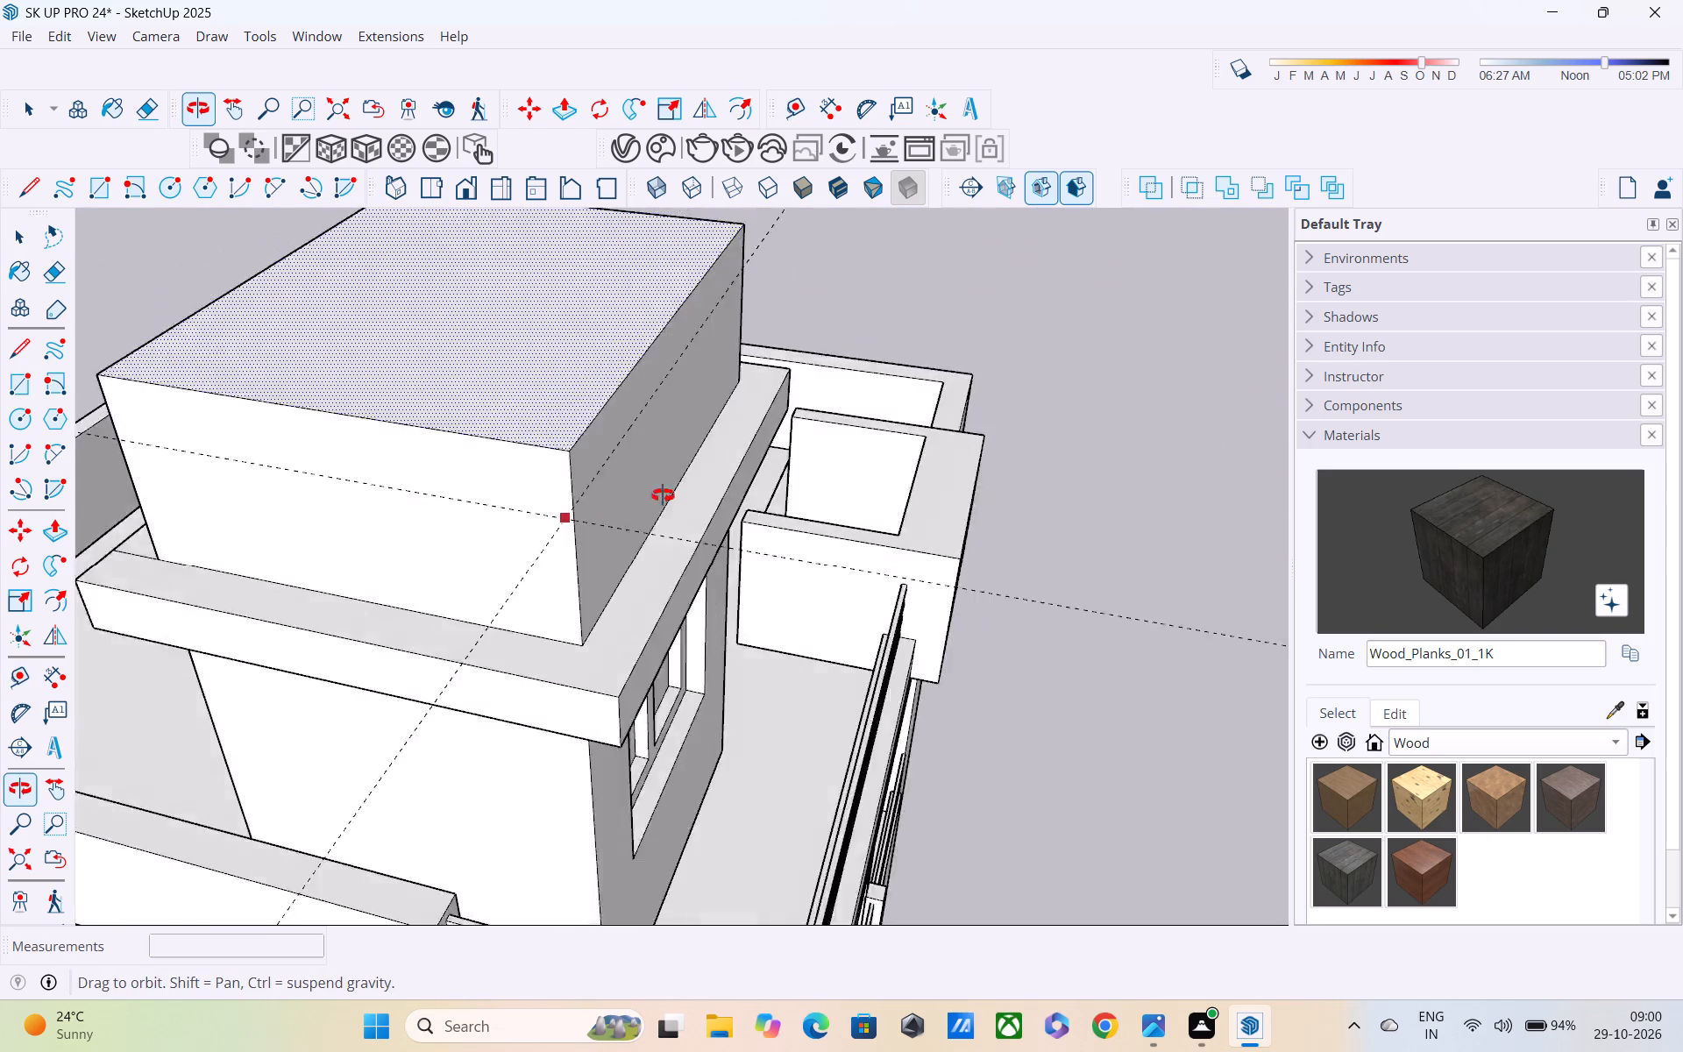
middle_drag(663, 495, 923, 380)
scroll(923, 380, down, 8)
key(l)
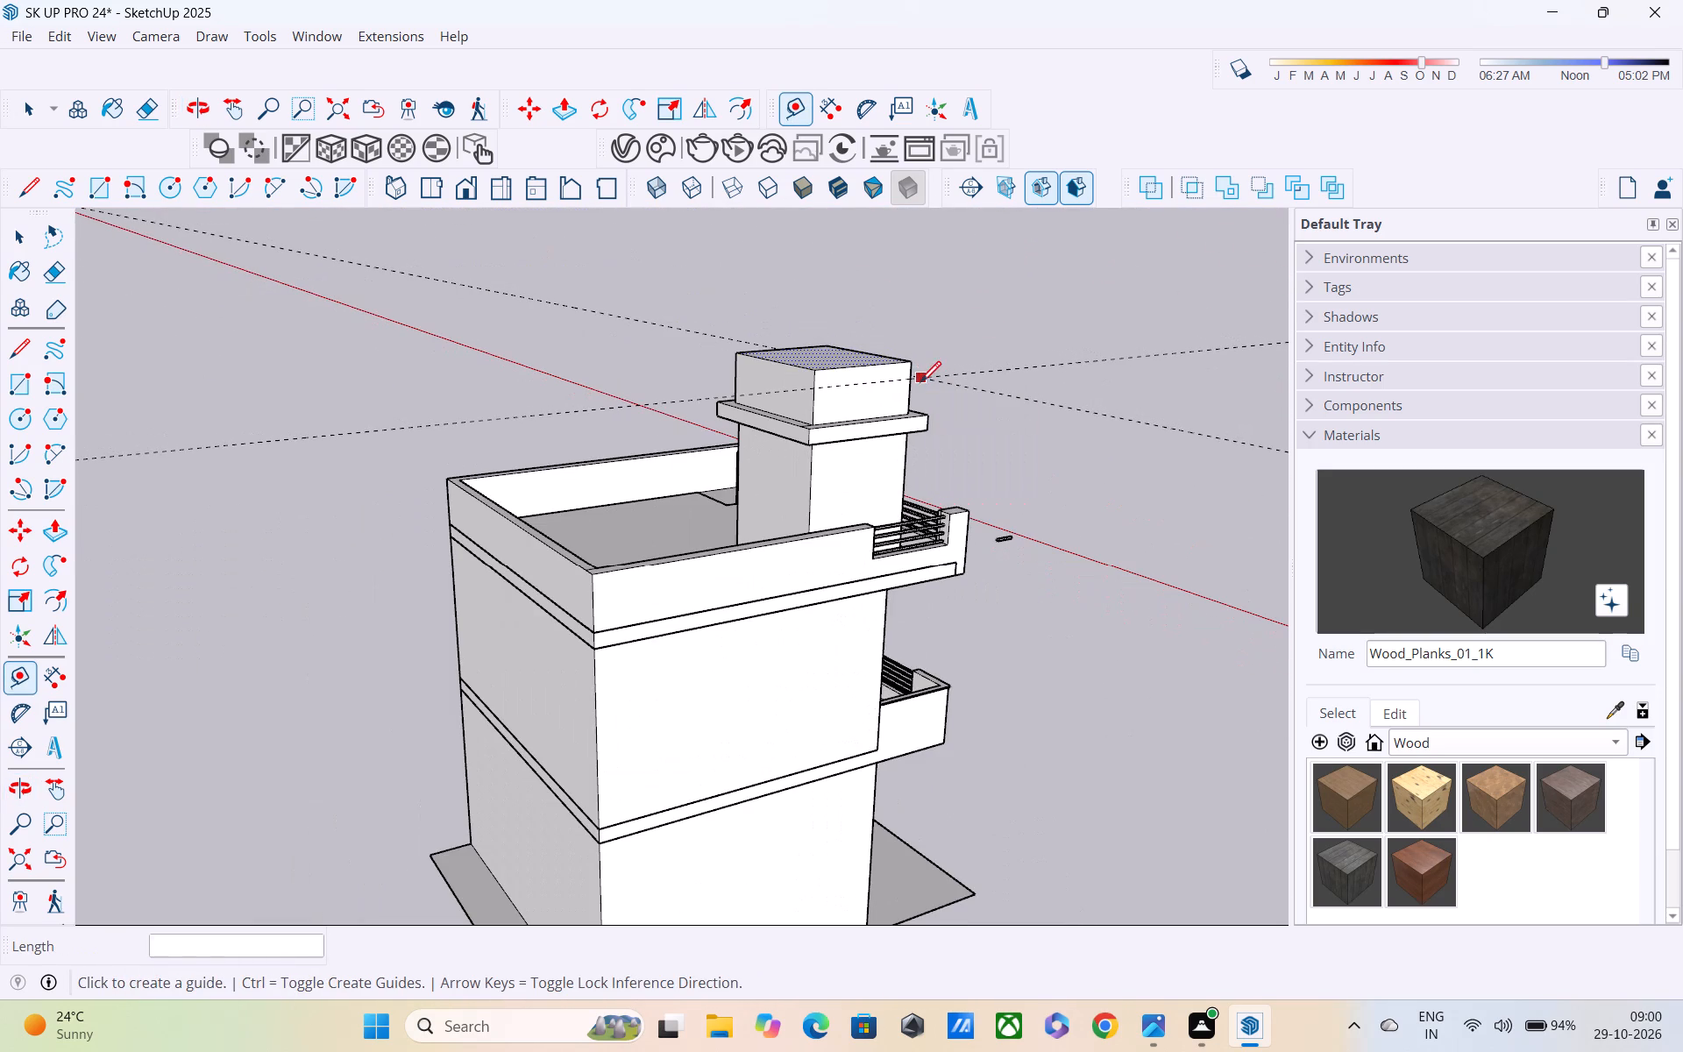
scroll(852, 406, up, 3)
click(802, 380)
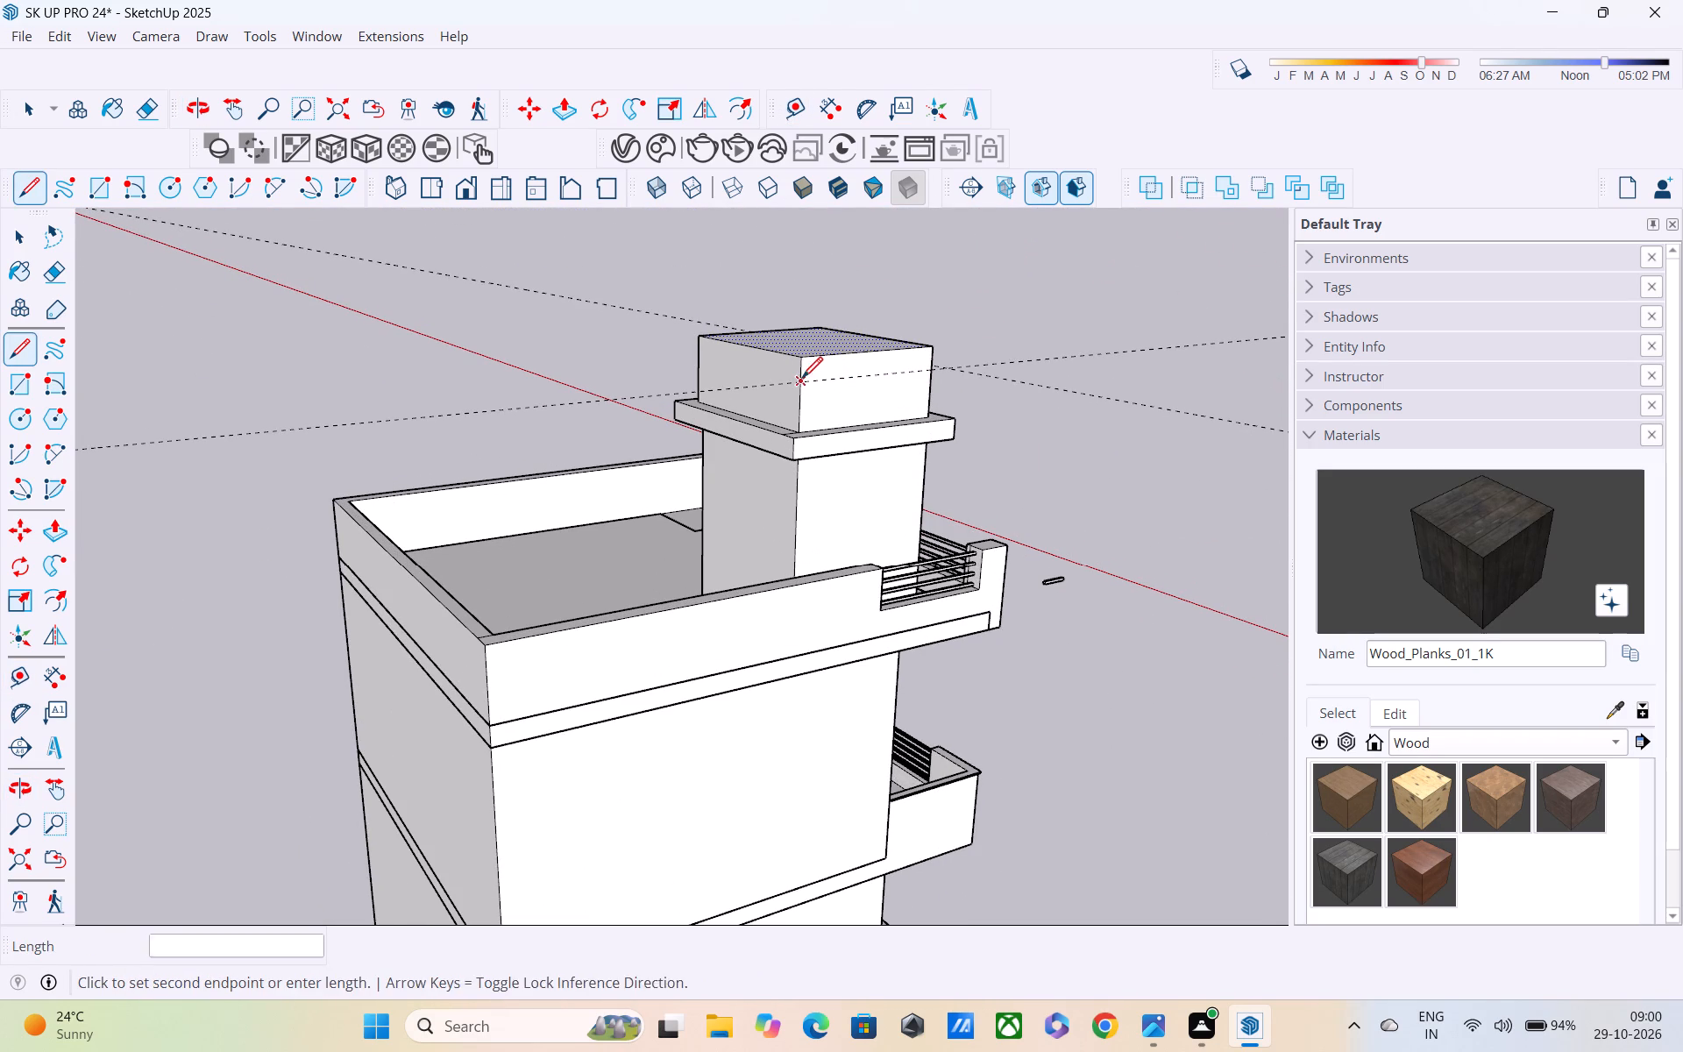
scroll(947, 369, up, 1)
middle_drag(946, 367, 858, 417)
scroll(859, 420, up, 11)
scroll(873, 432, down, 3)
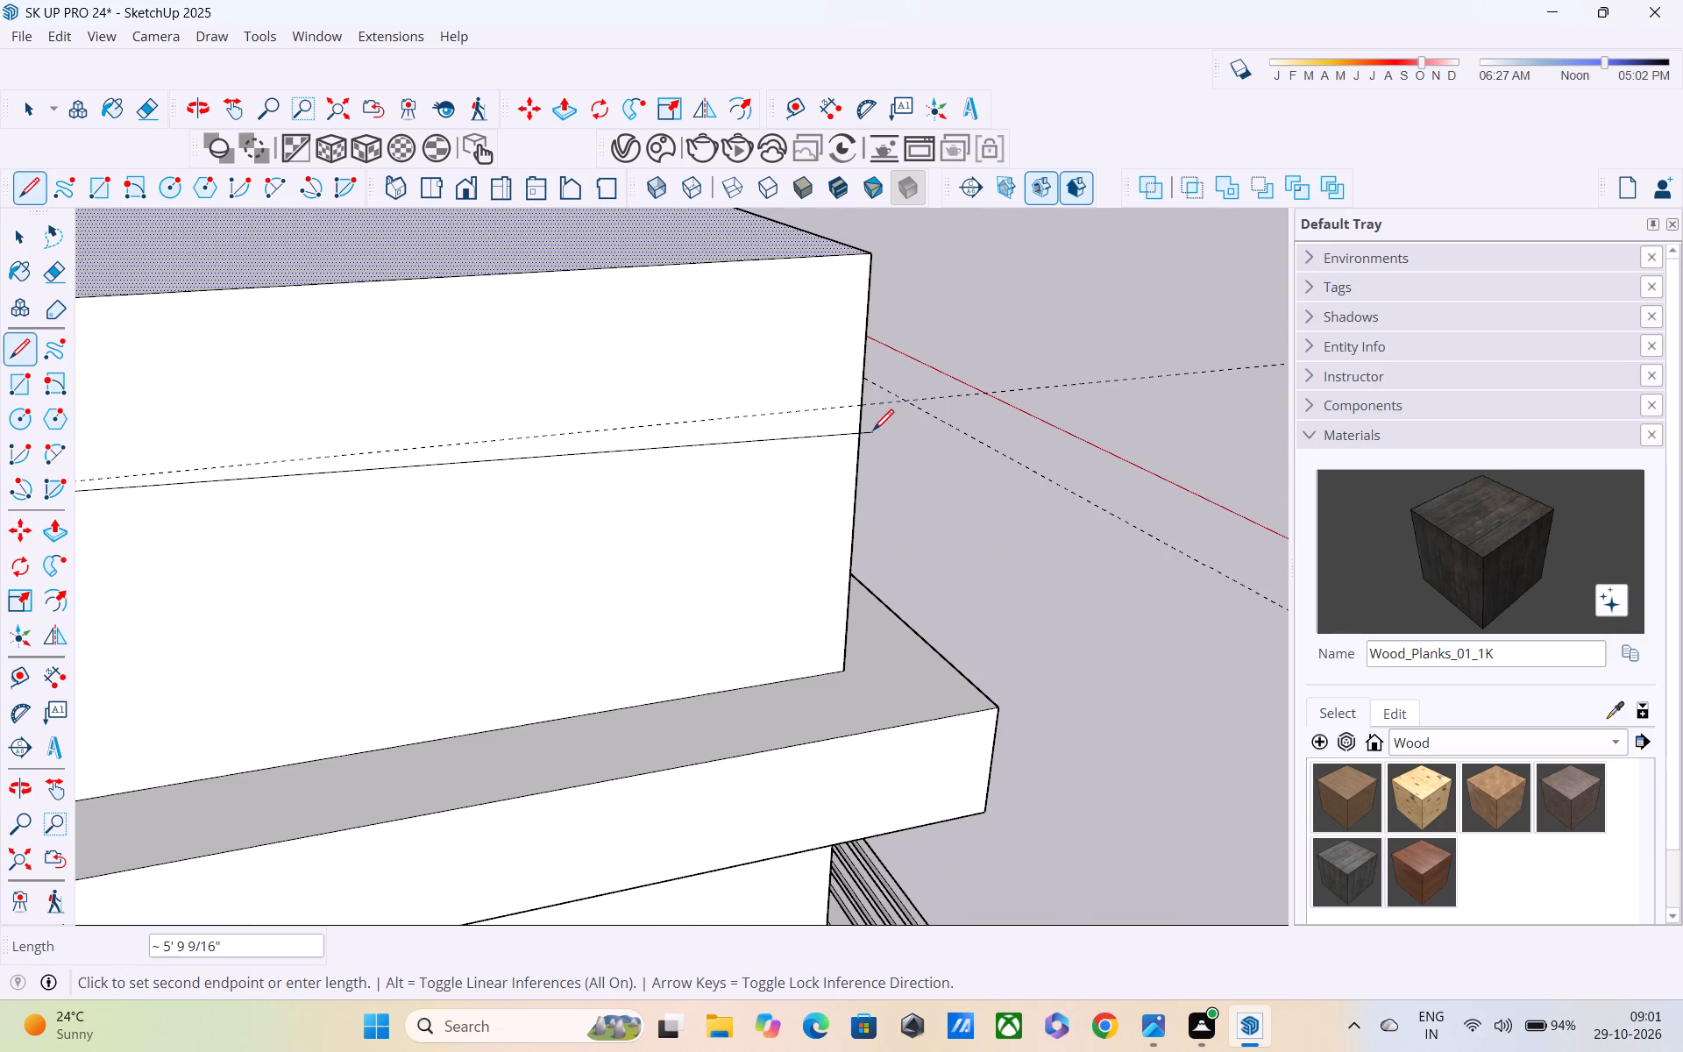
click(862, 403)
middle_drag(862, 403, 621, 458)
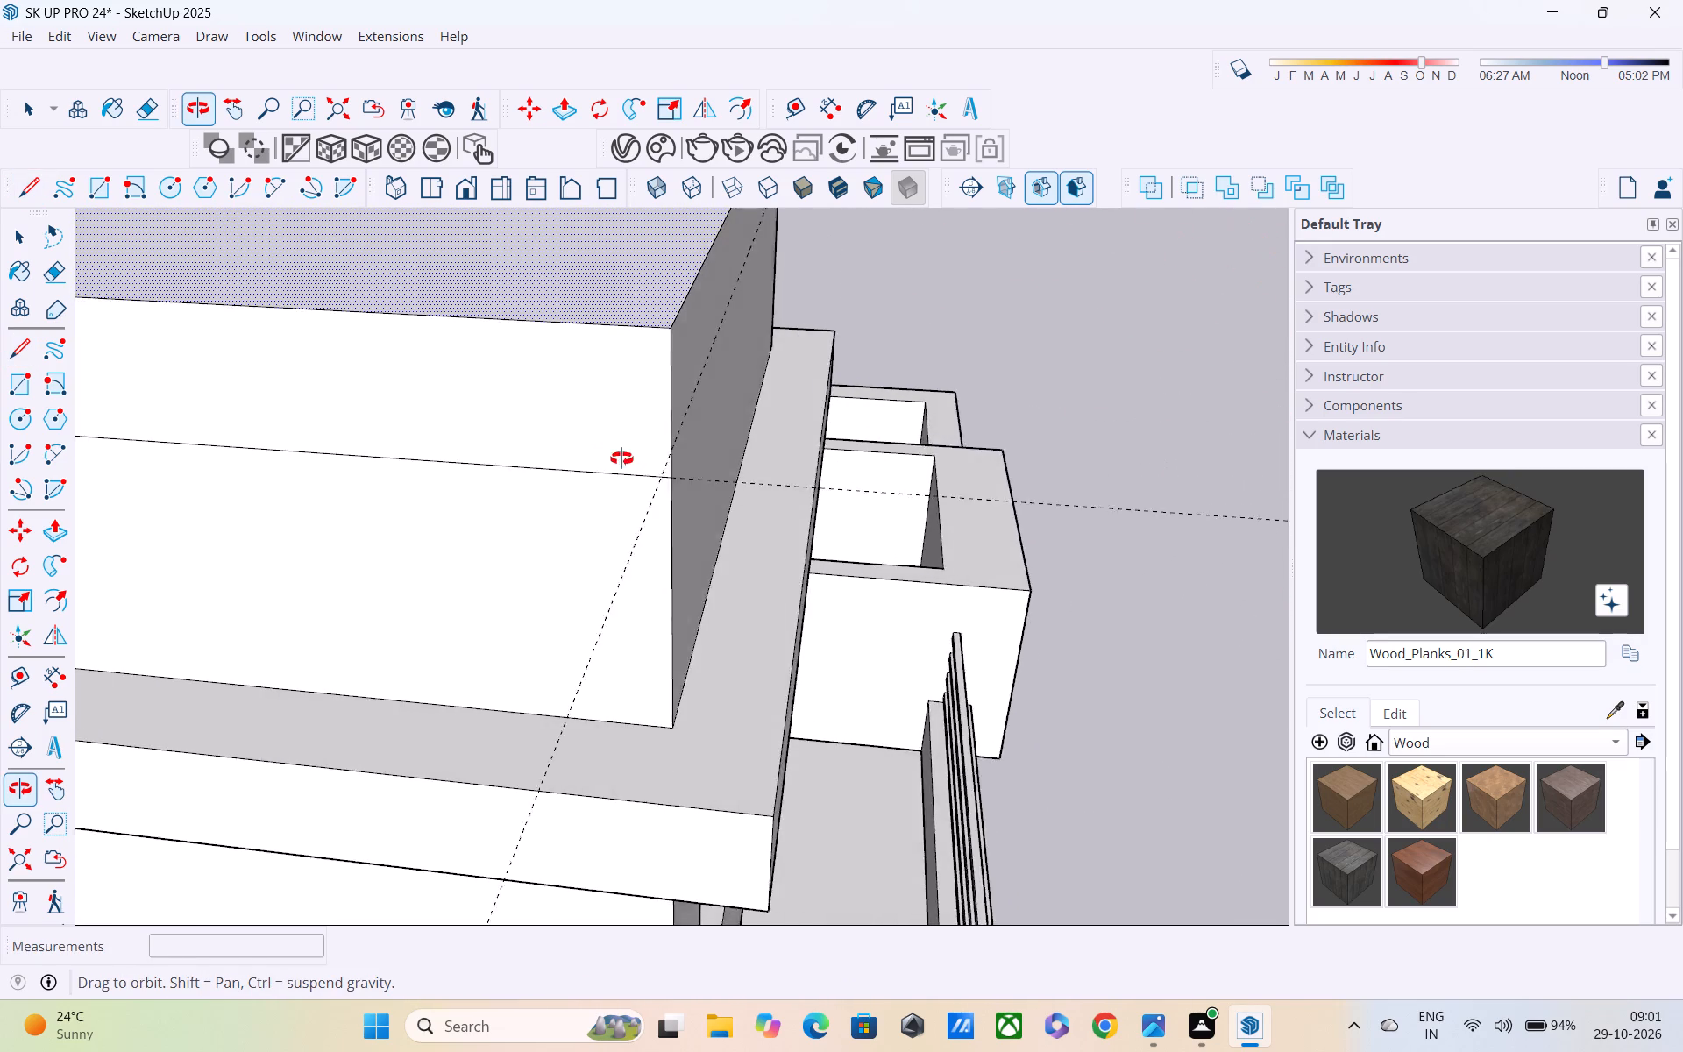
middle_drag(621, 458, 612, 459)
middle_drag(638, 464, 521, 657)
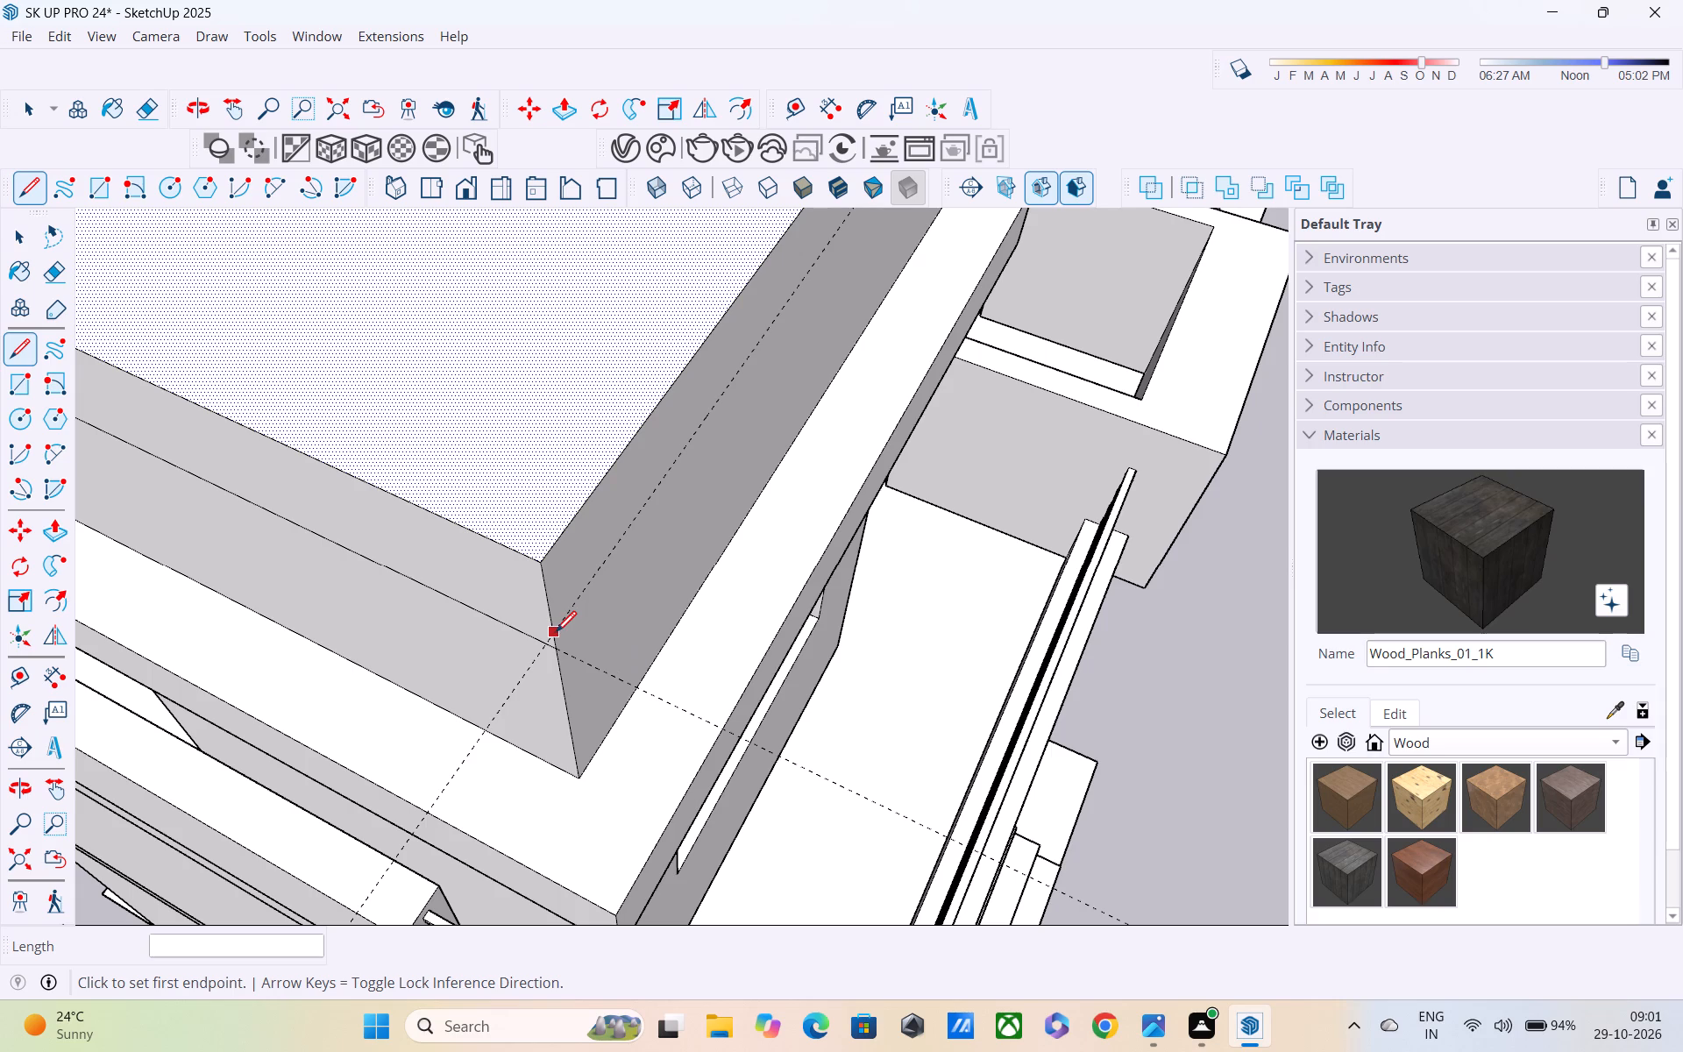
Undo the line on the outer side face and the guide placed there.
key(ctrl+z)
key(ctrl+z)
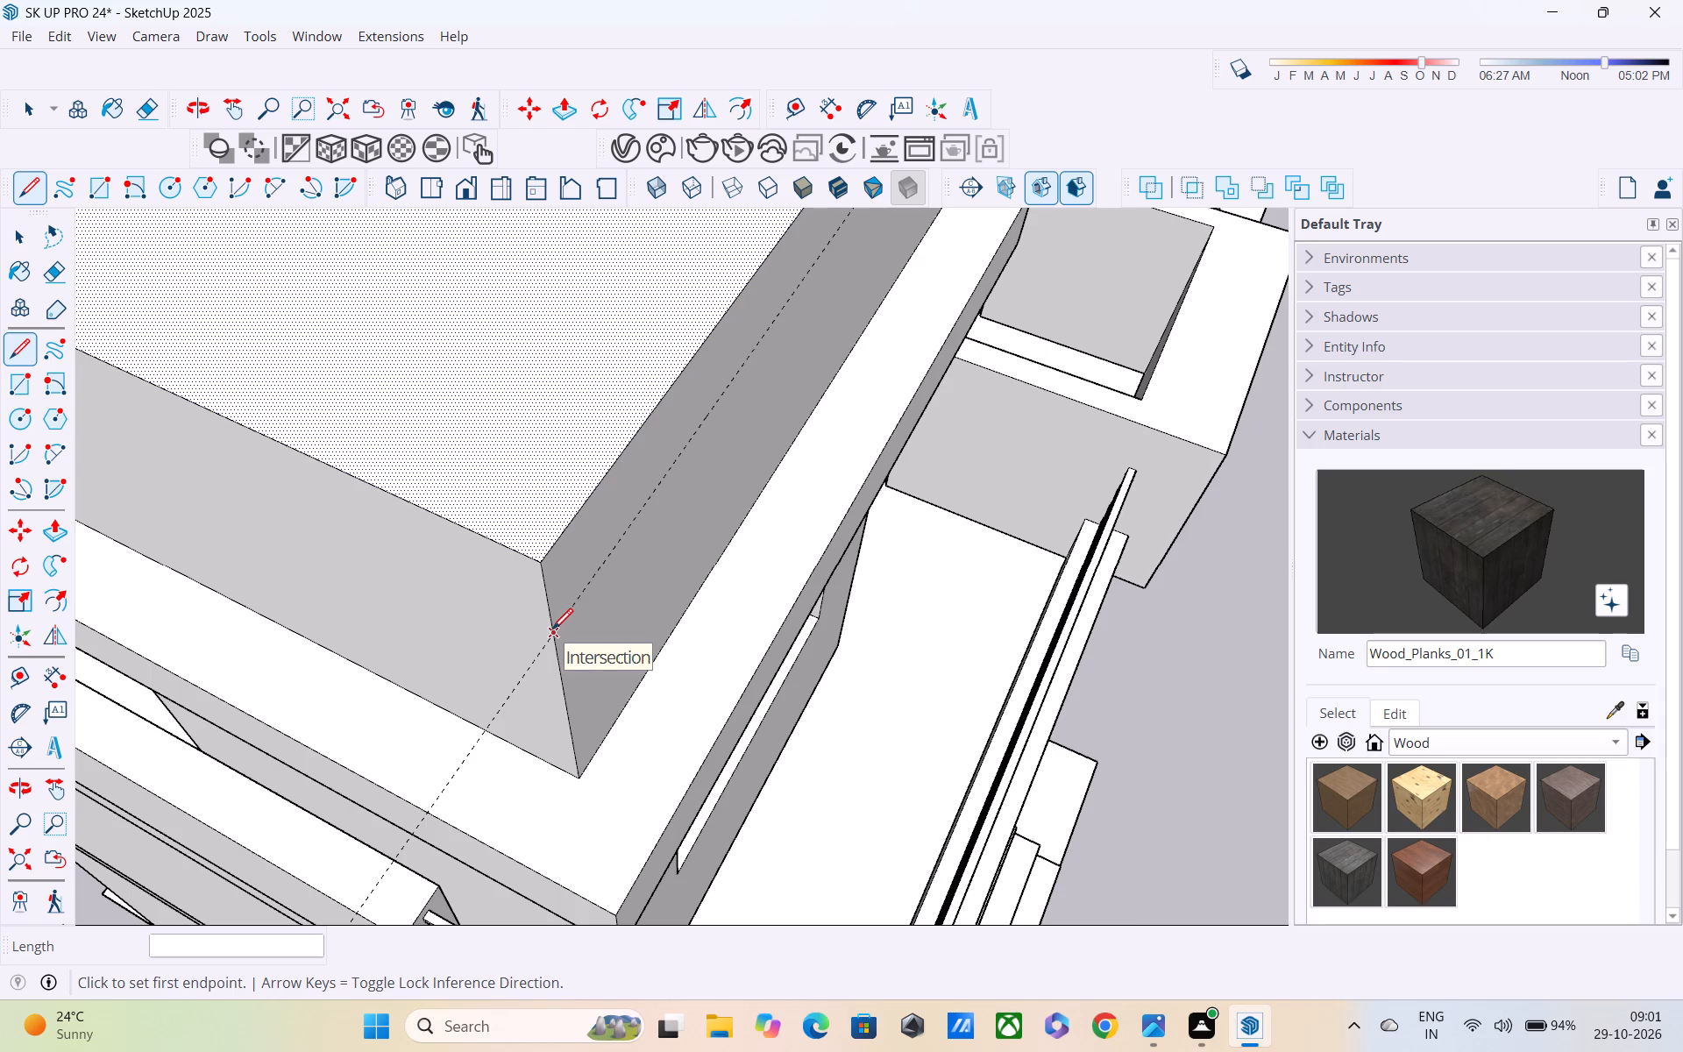
Draw a line about 7' 7 11/16" long along the remaining guide across the tower's window-side face.
click(552, 631)
shift+middle_drag(761, 467, 765, 602)
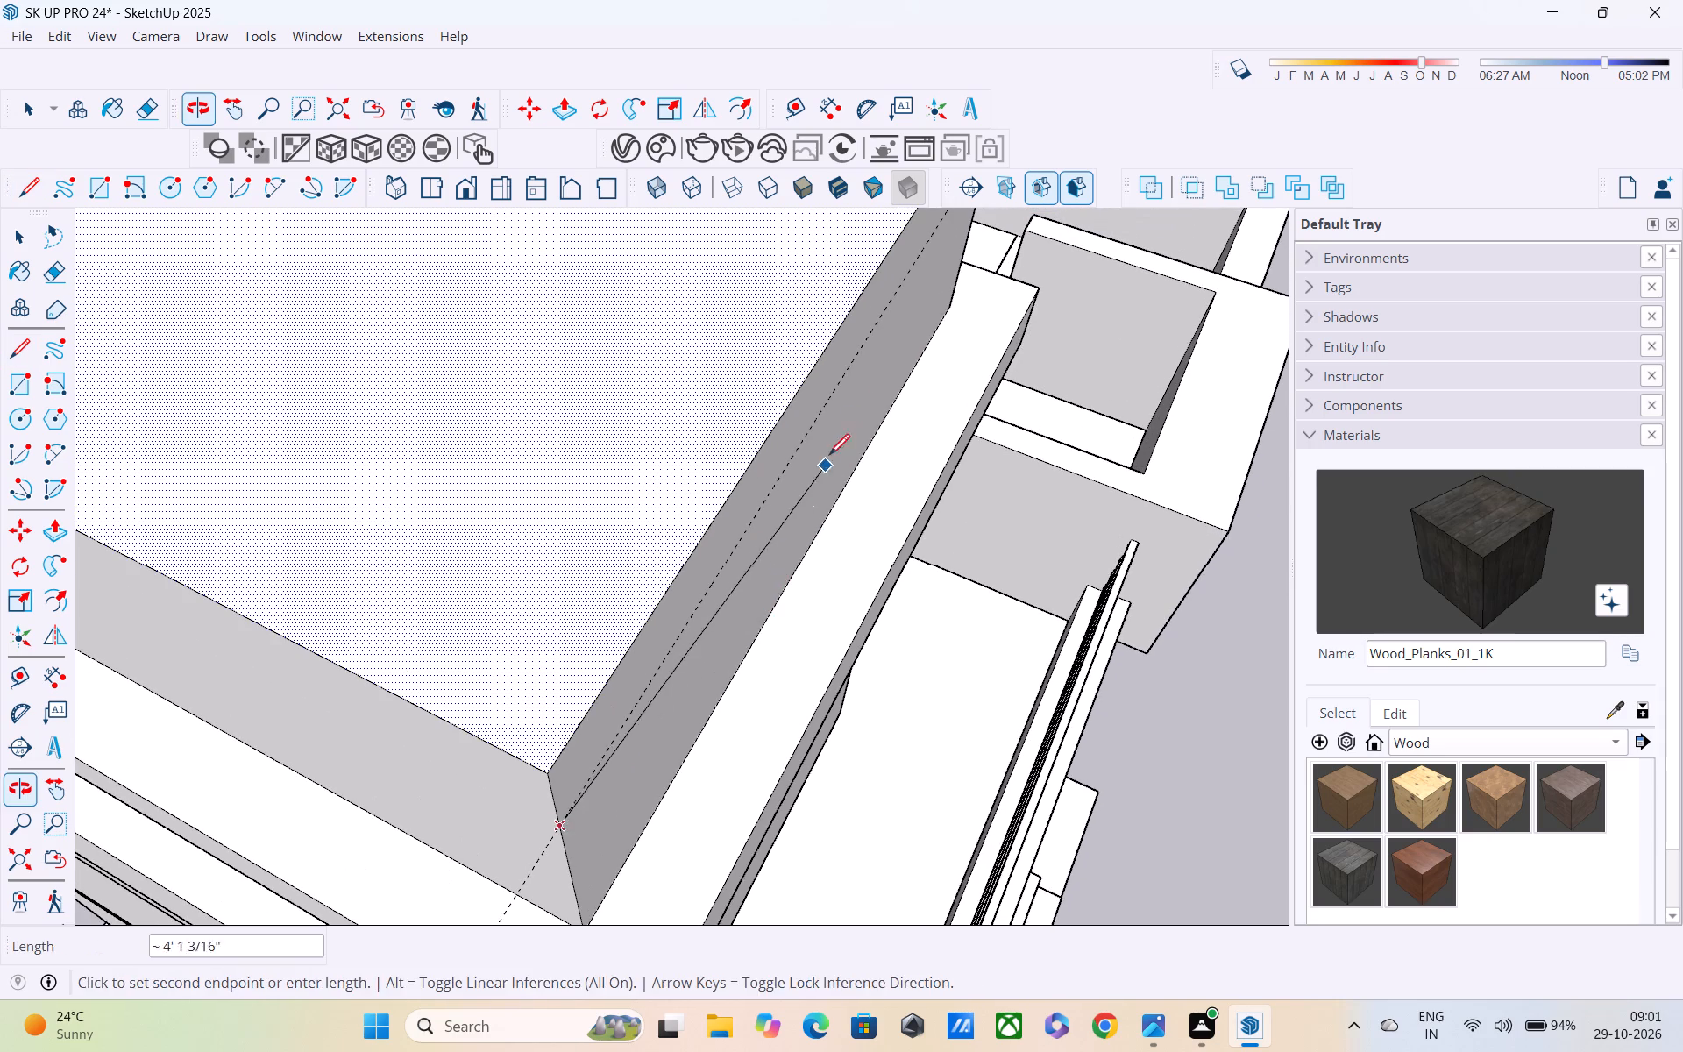
middle_drag(849, 410, 550, 315)
shift+middle_drag(627, 326, 614, 641)
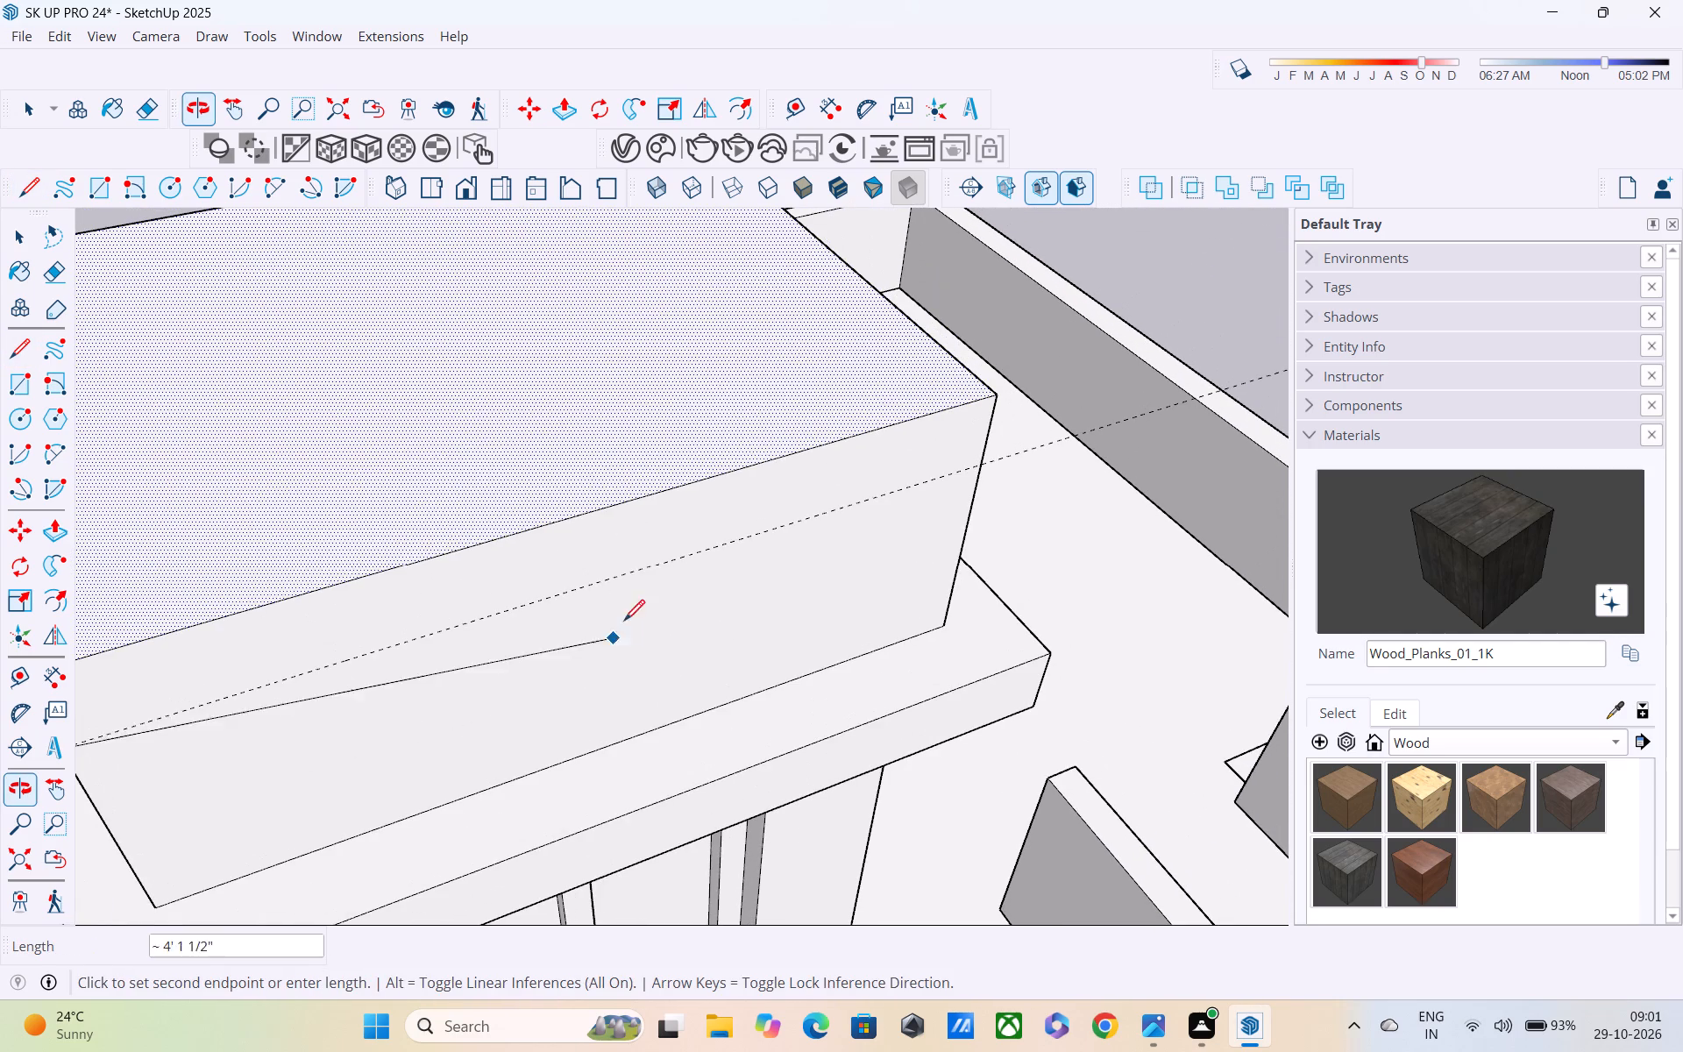
click(979, 463)
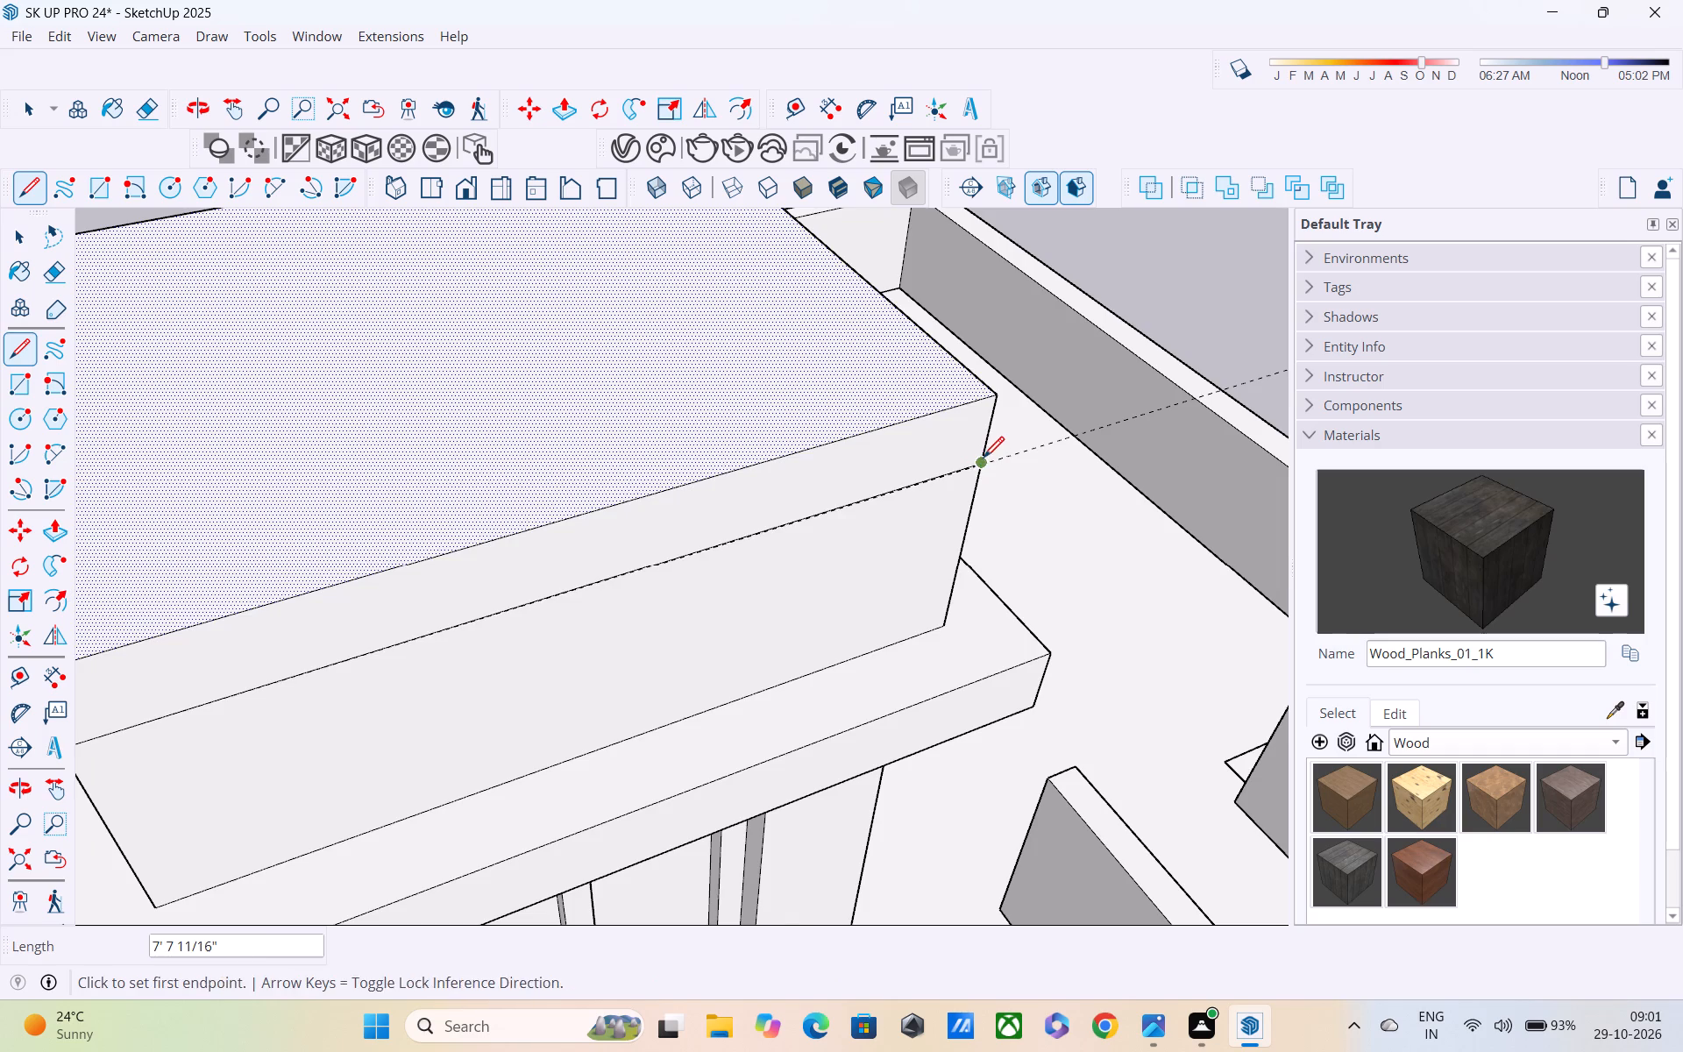
Continue the line at the same height across the tower's terrace-side and rear faces, parallel to the top edges.
middle_drag(984, 459, 170, 450)
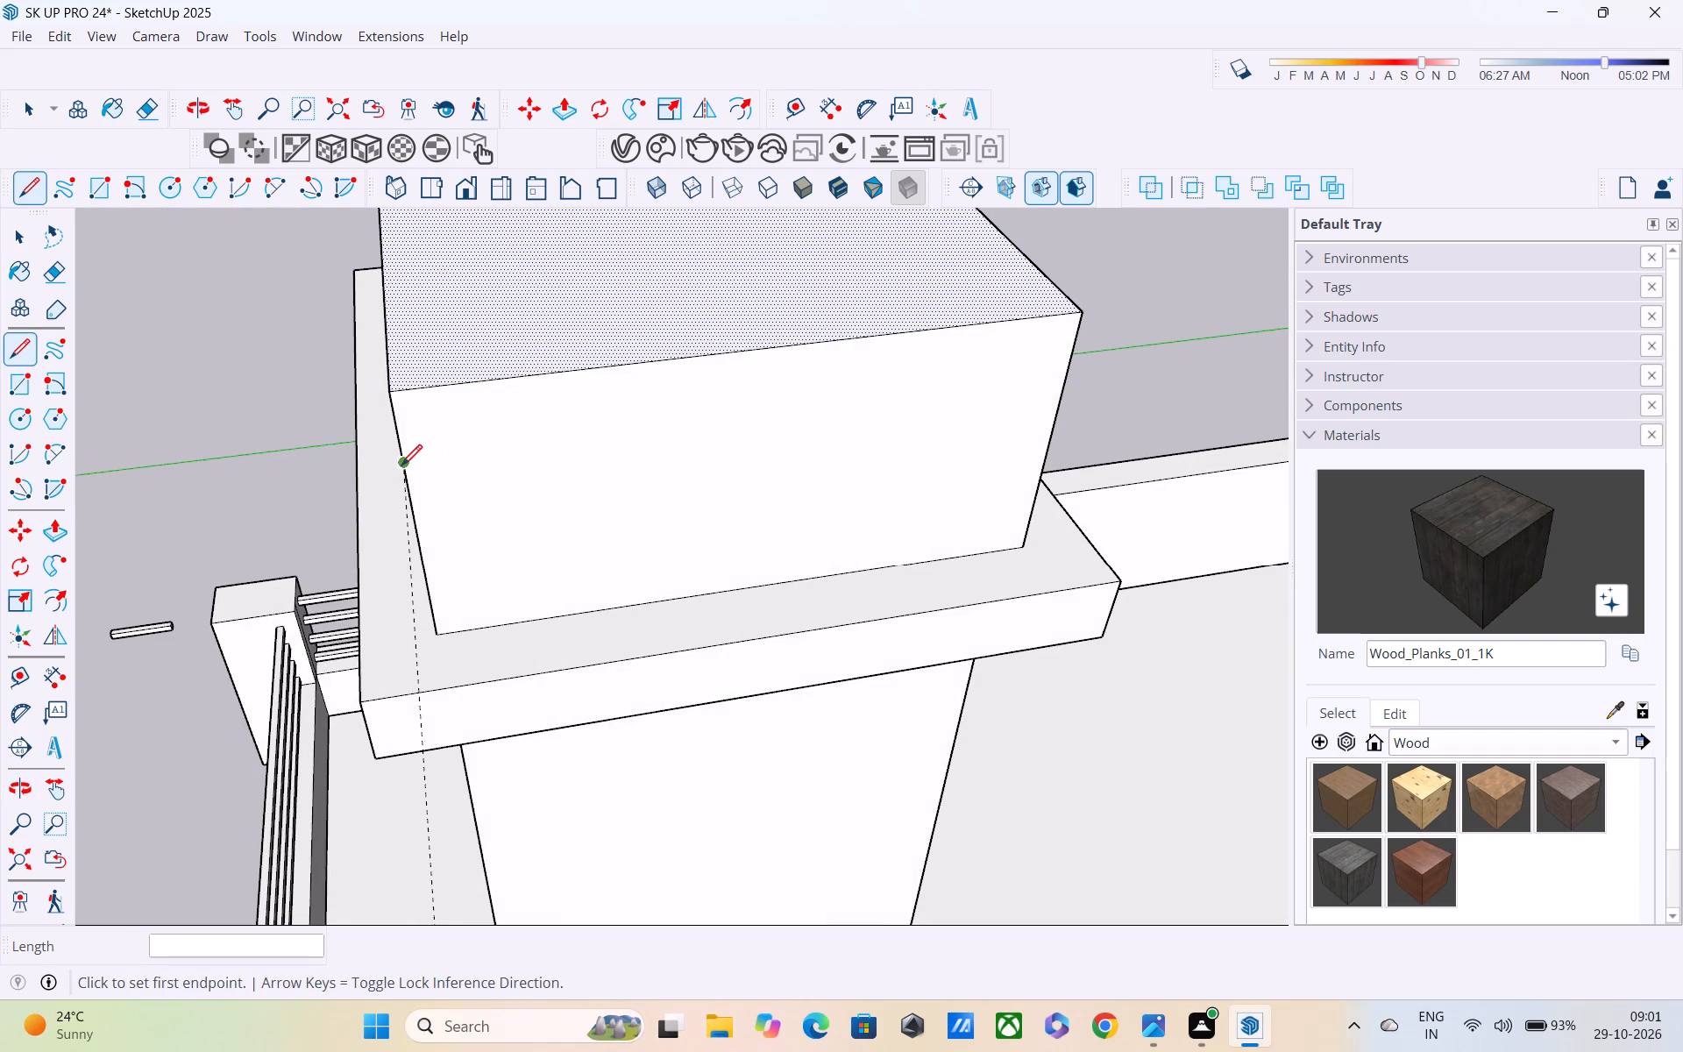
click(401, 466)
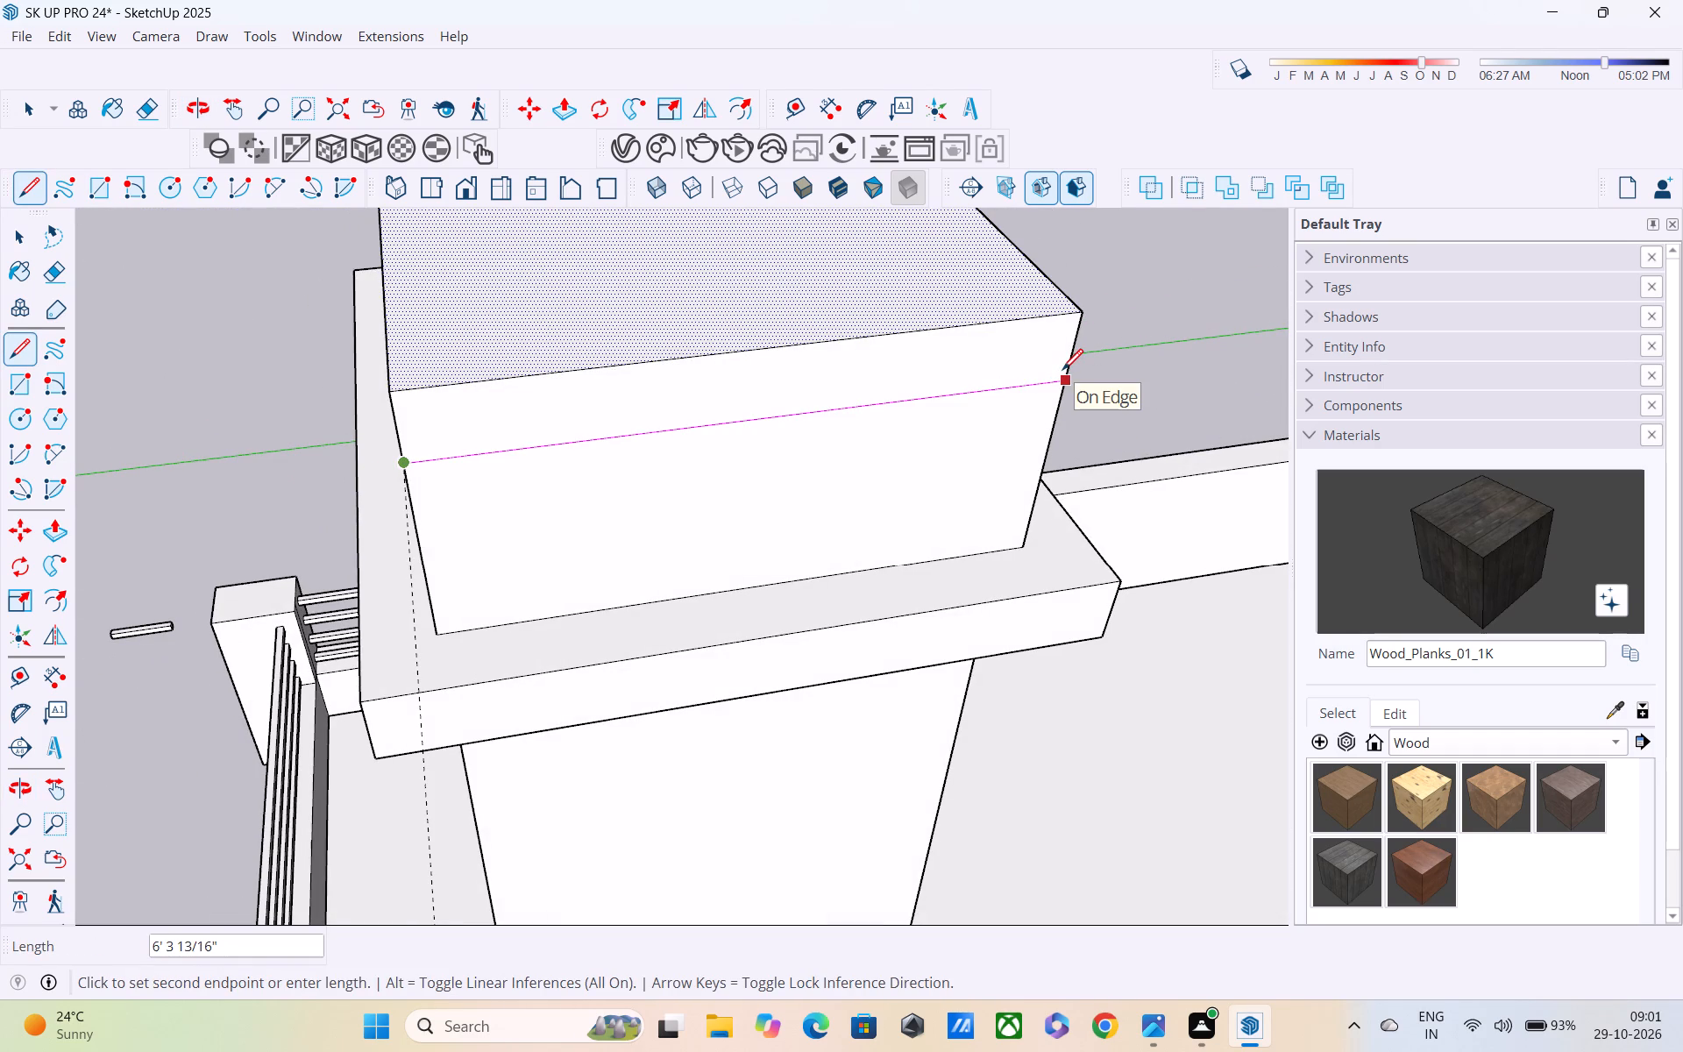
click(1062, 372)
middle_drag(1073, 380, 729, 306)
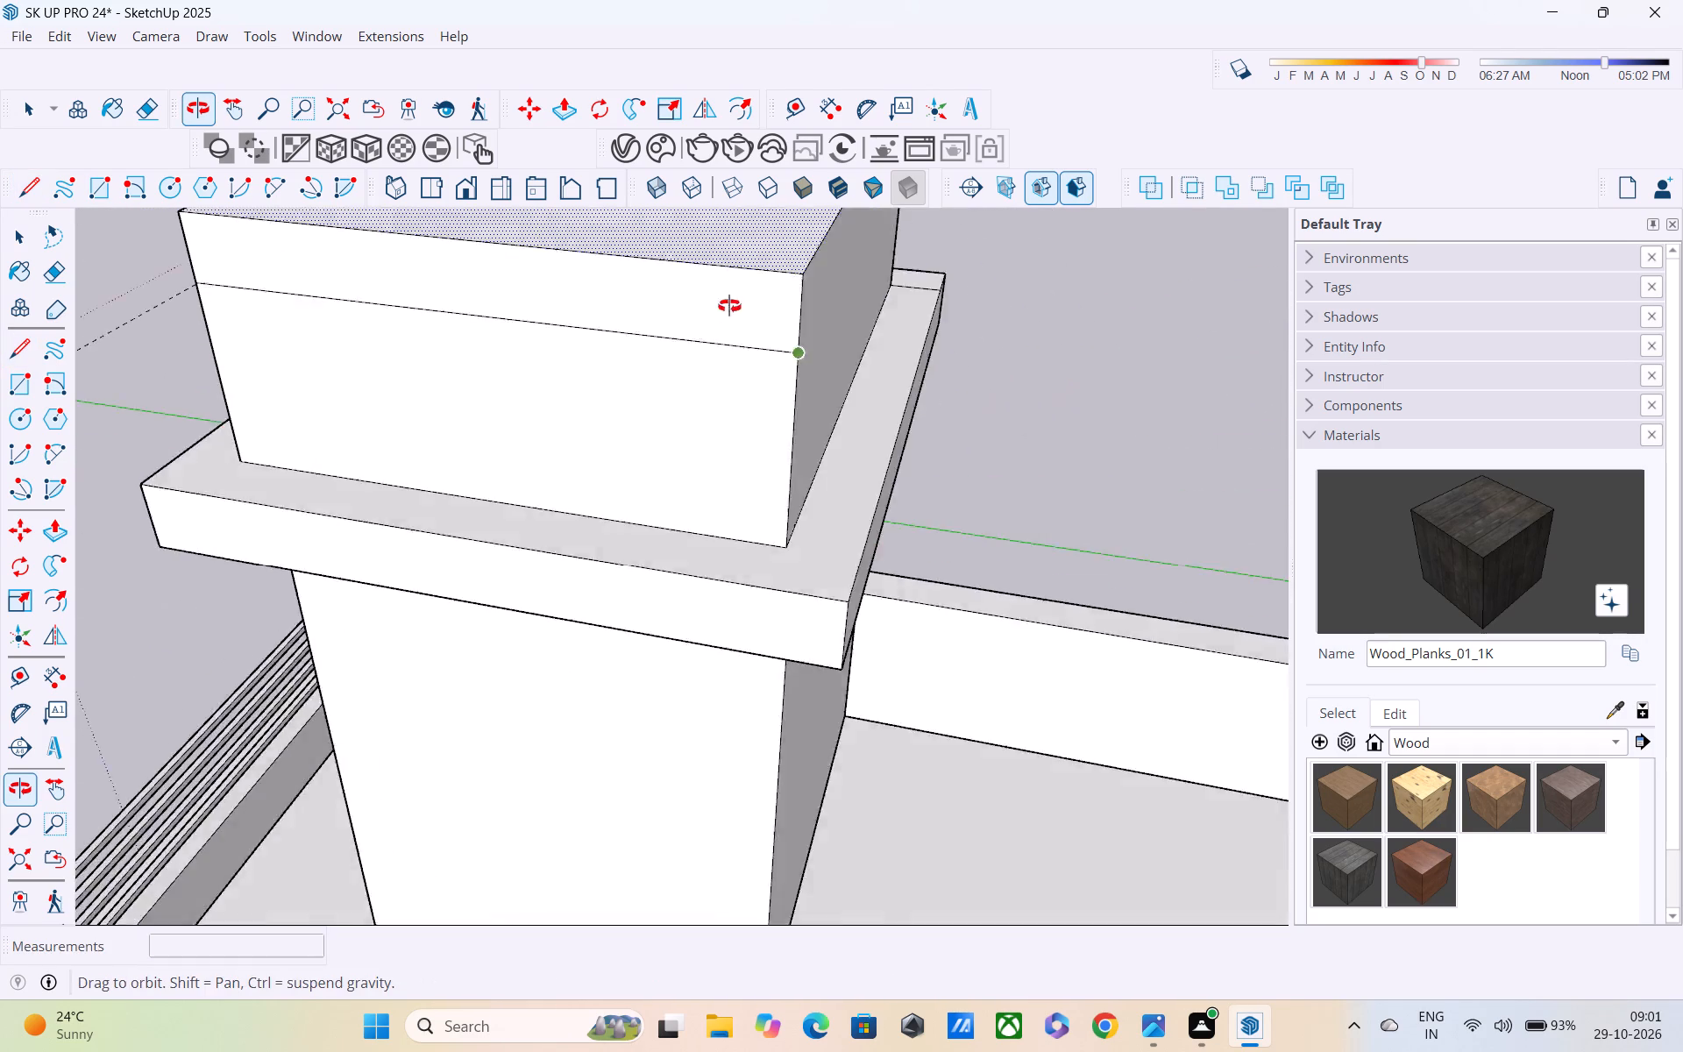
middle_drag(729, 306, 585, 291)
middle_drag(608, 350, 678, 549)
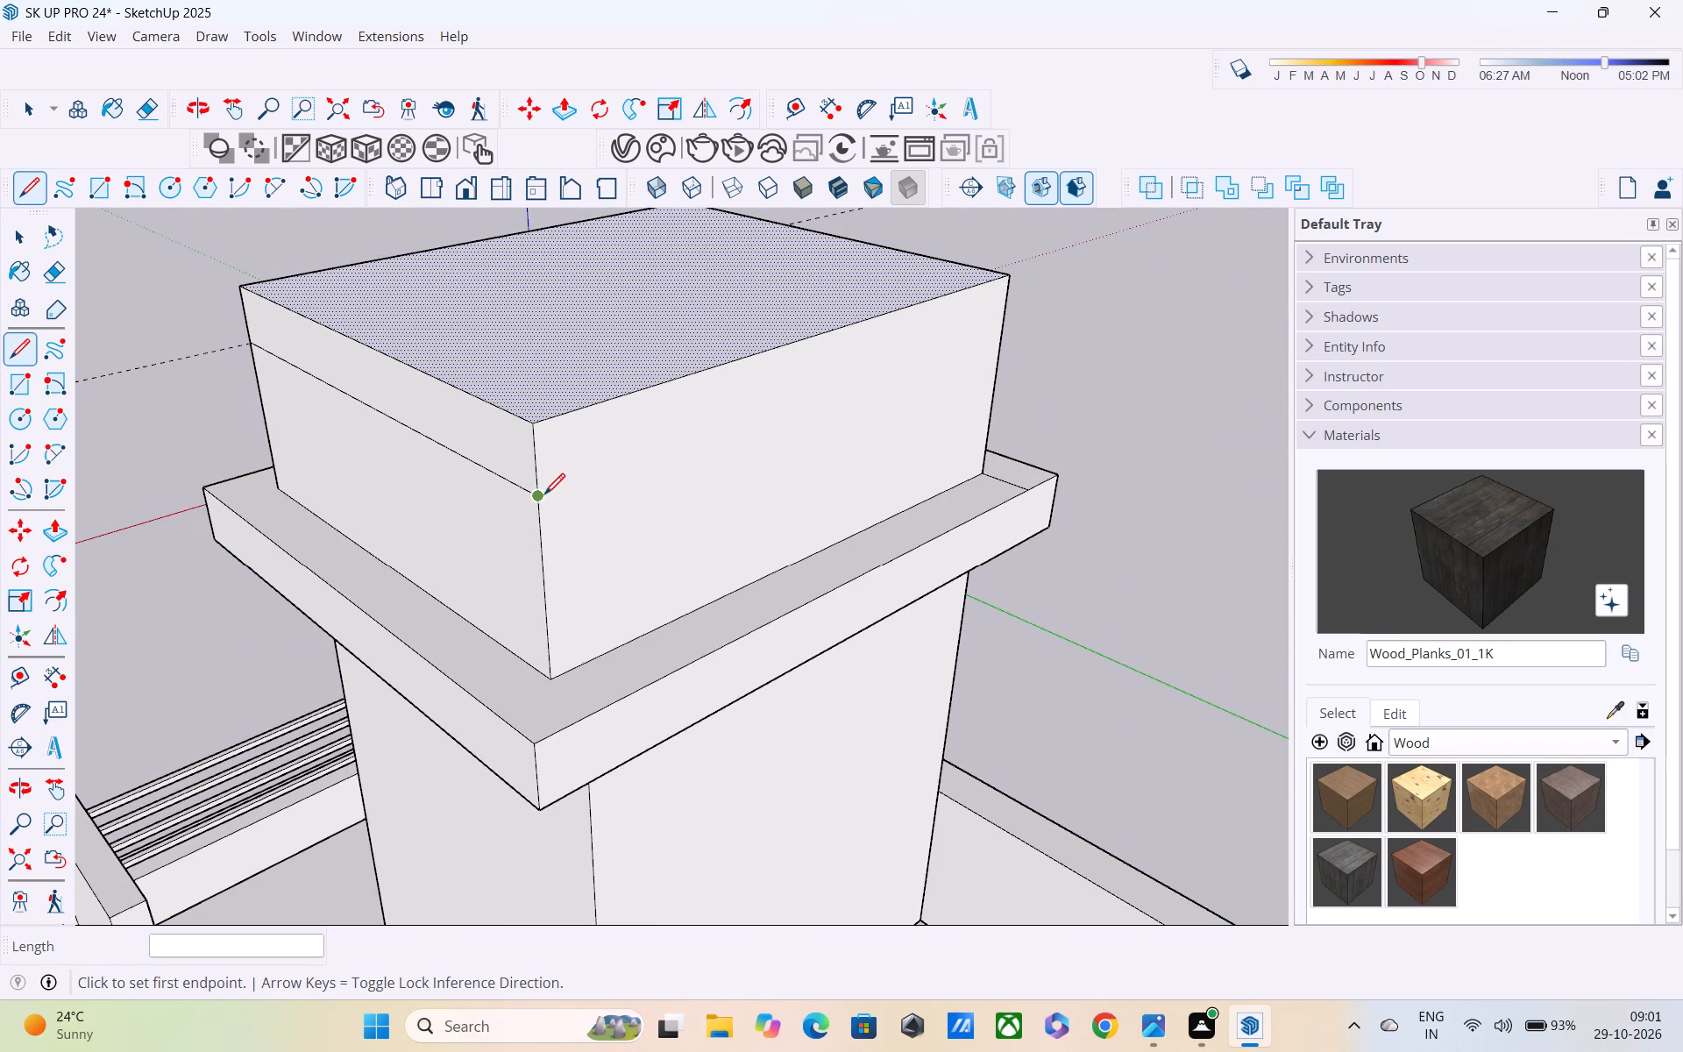
click(542, 496)
middle_drag(1113, 318, 799, 369)
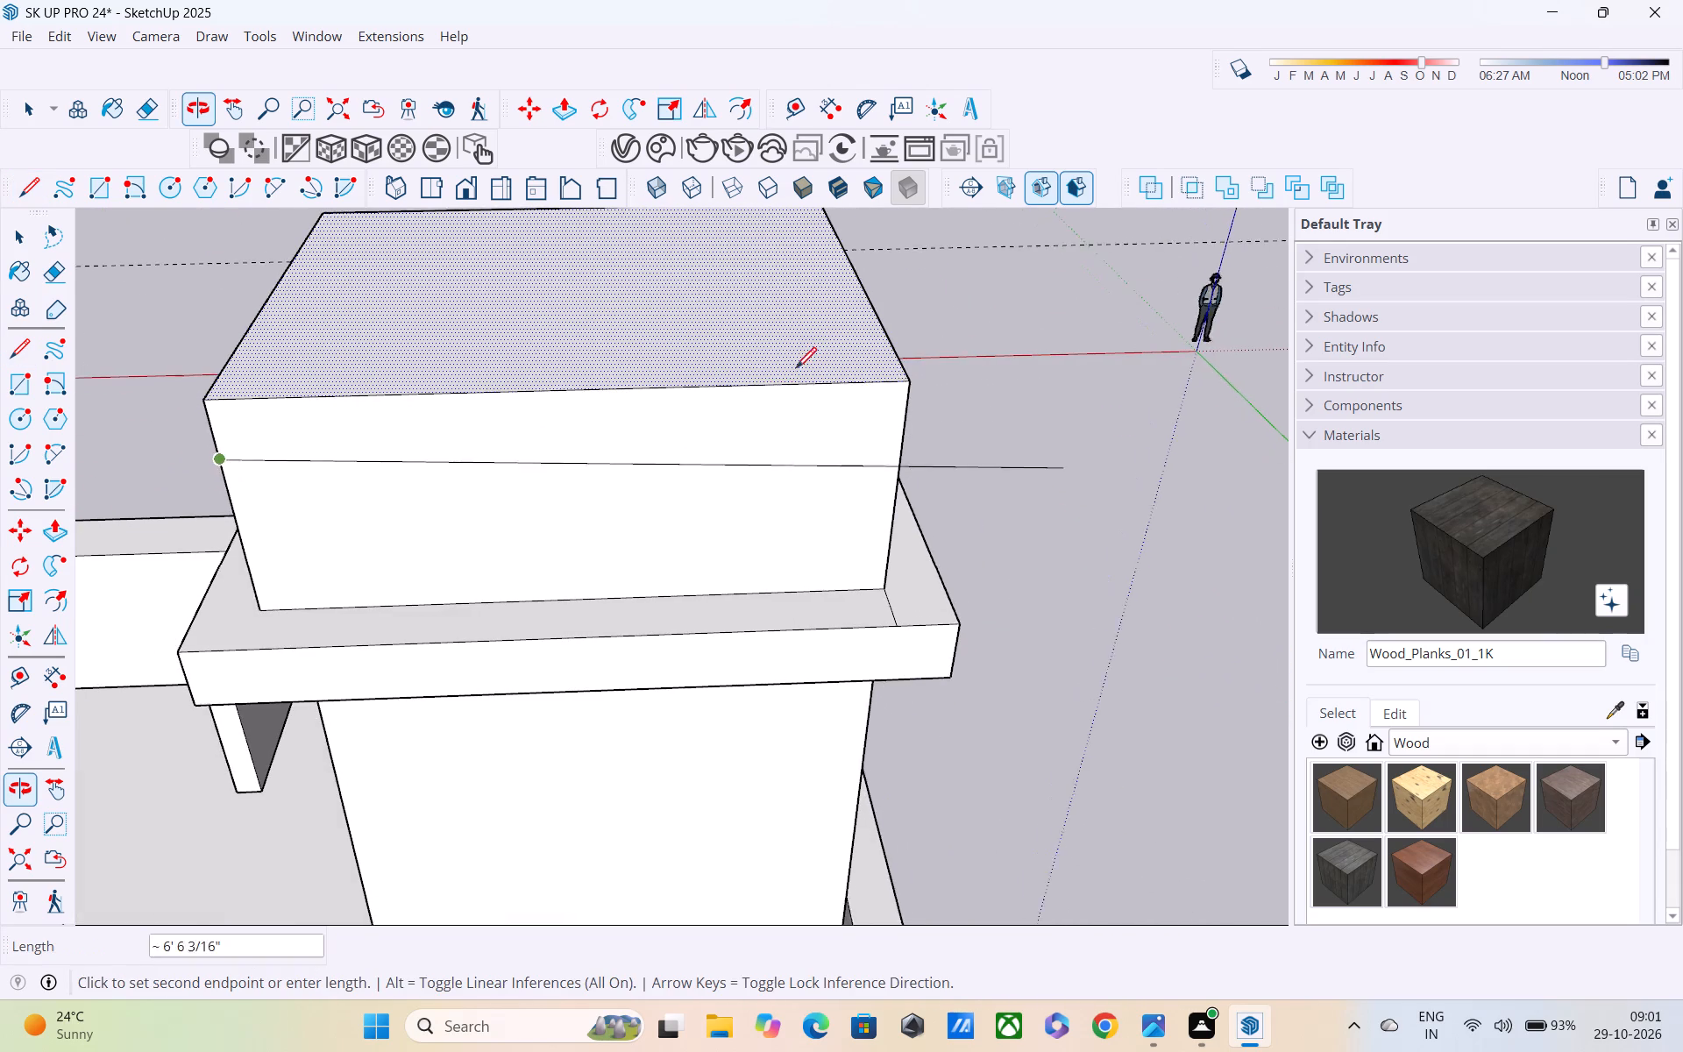
click(896, 453)
Close the loop with a line about 6' 3 13/16" long across the tower's outer side face.
middle_drag(901, 453, 614, 470)
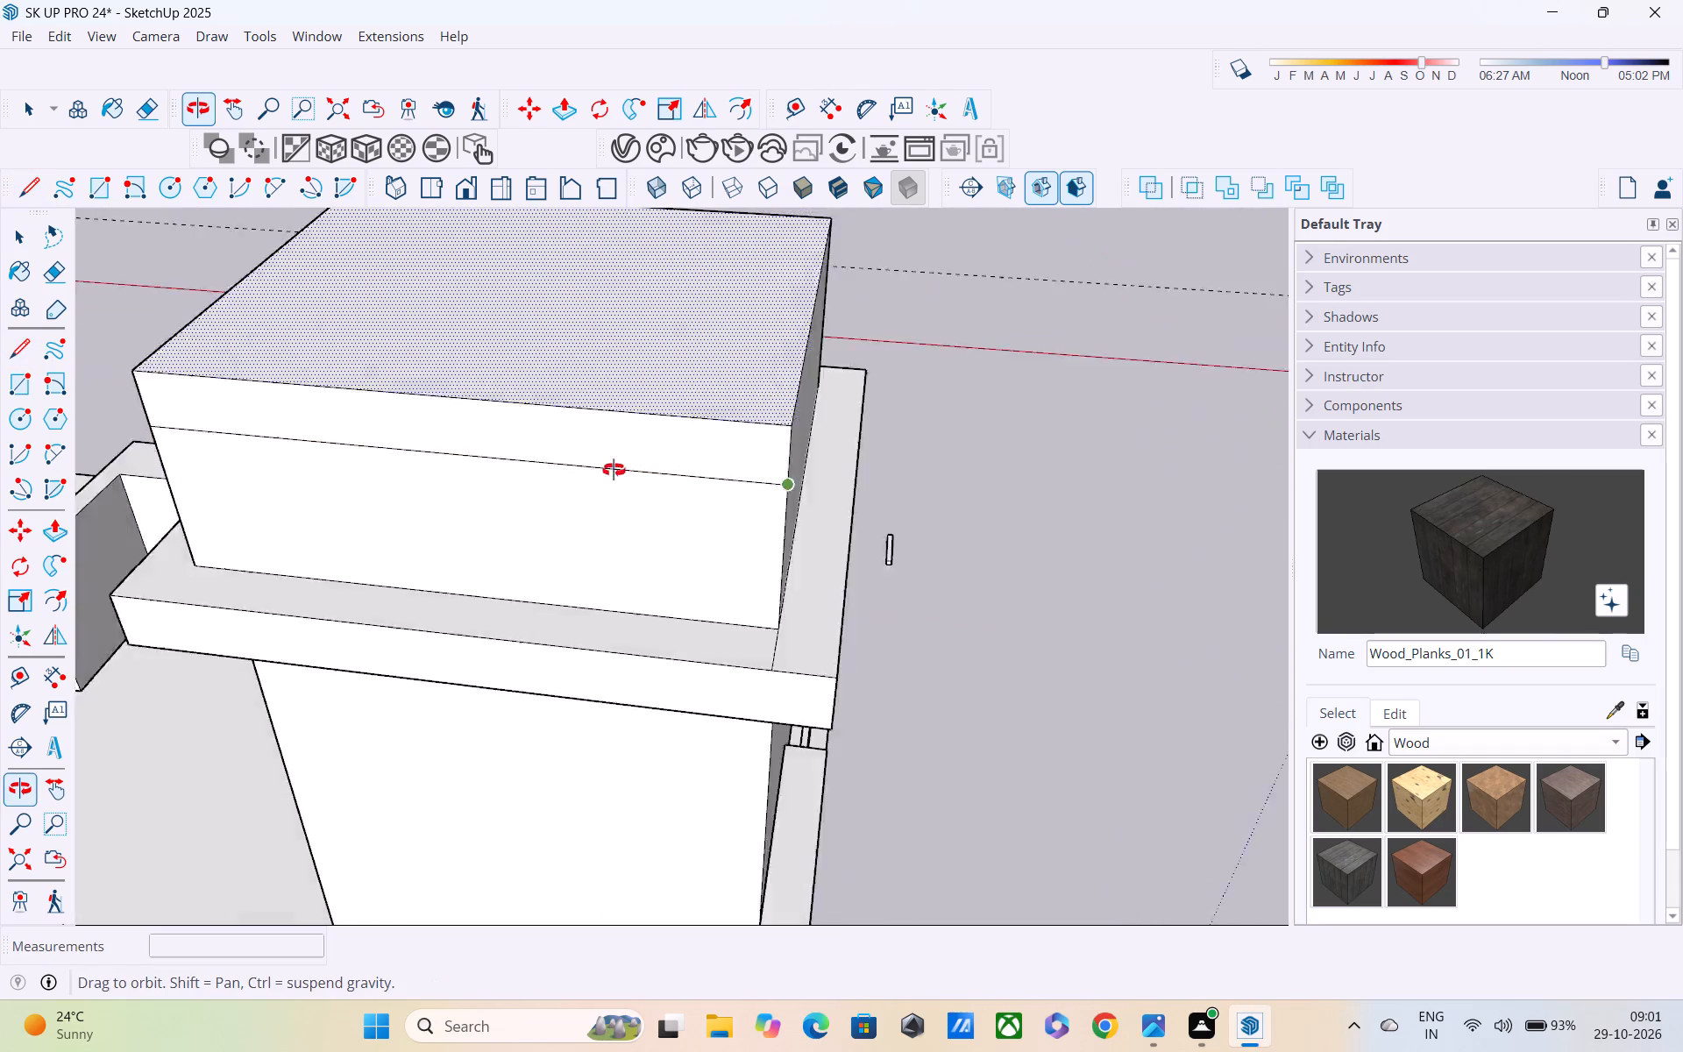
middle_drag(614, 470, 529, 460)
shift+middle_drag(529, 459, 591, 563)
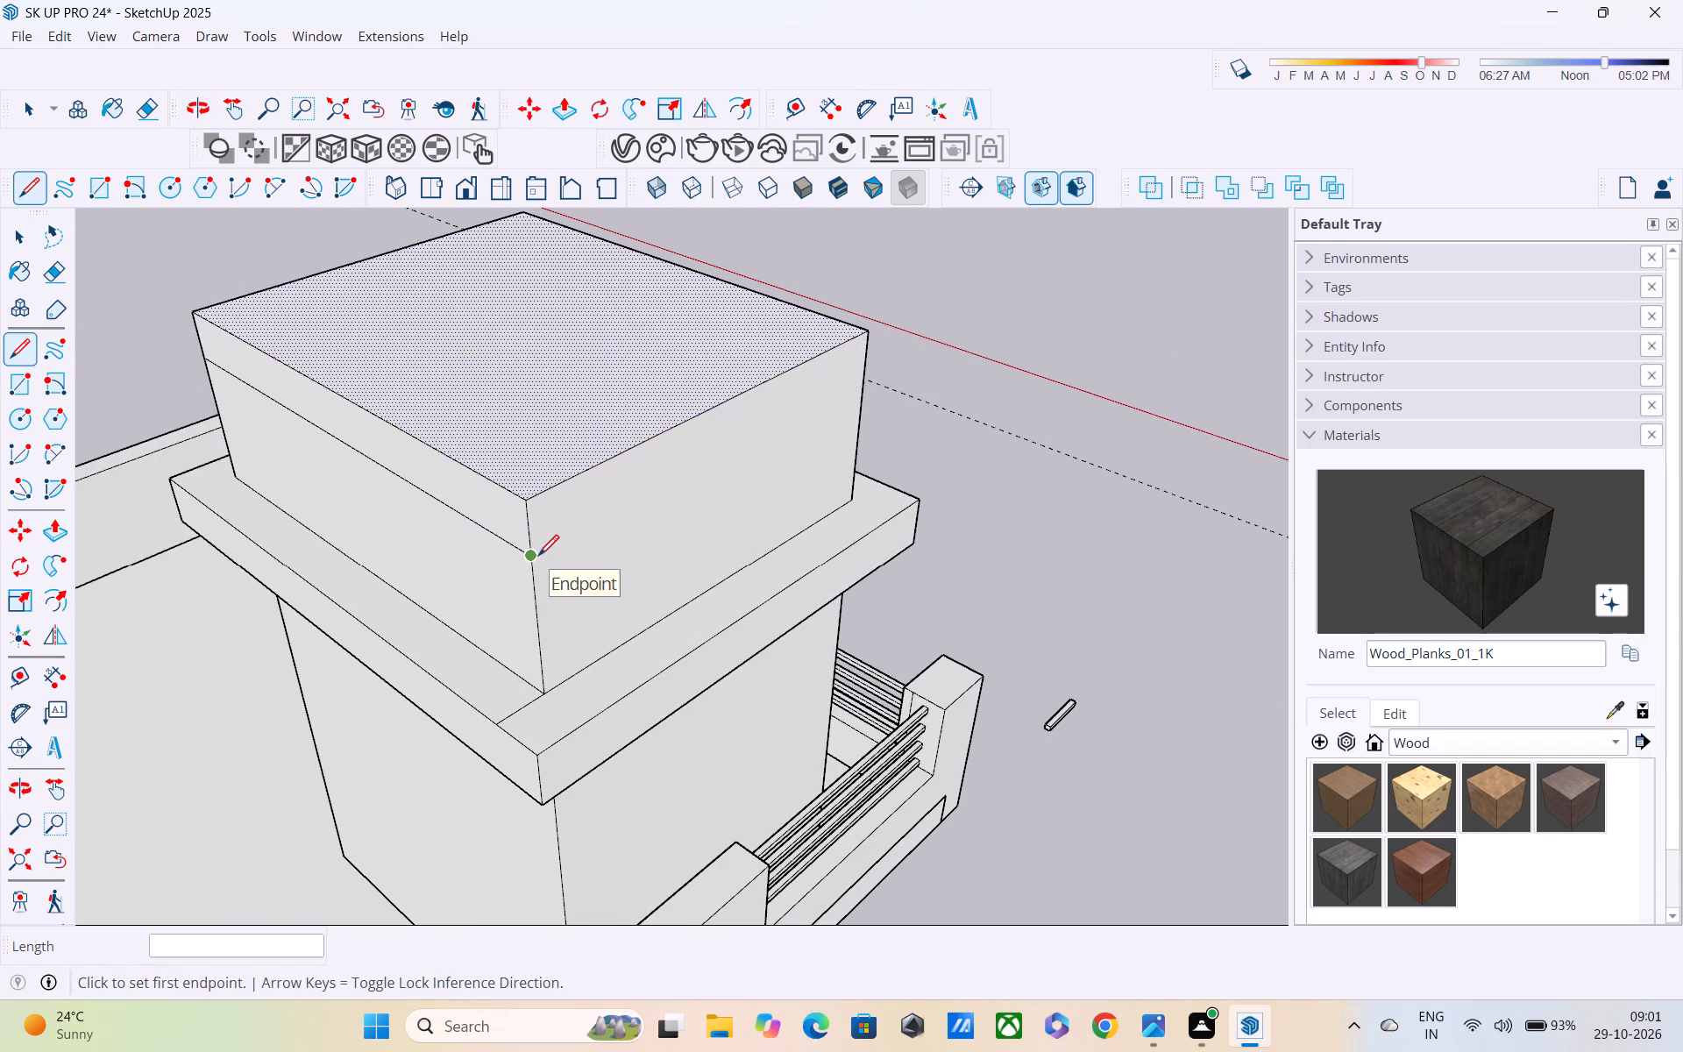
click(536, 558)
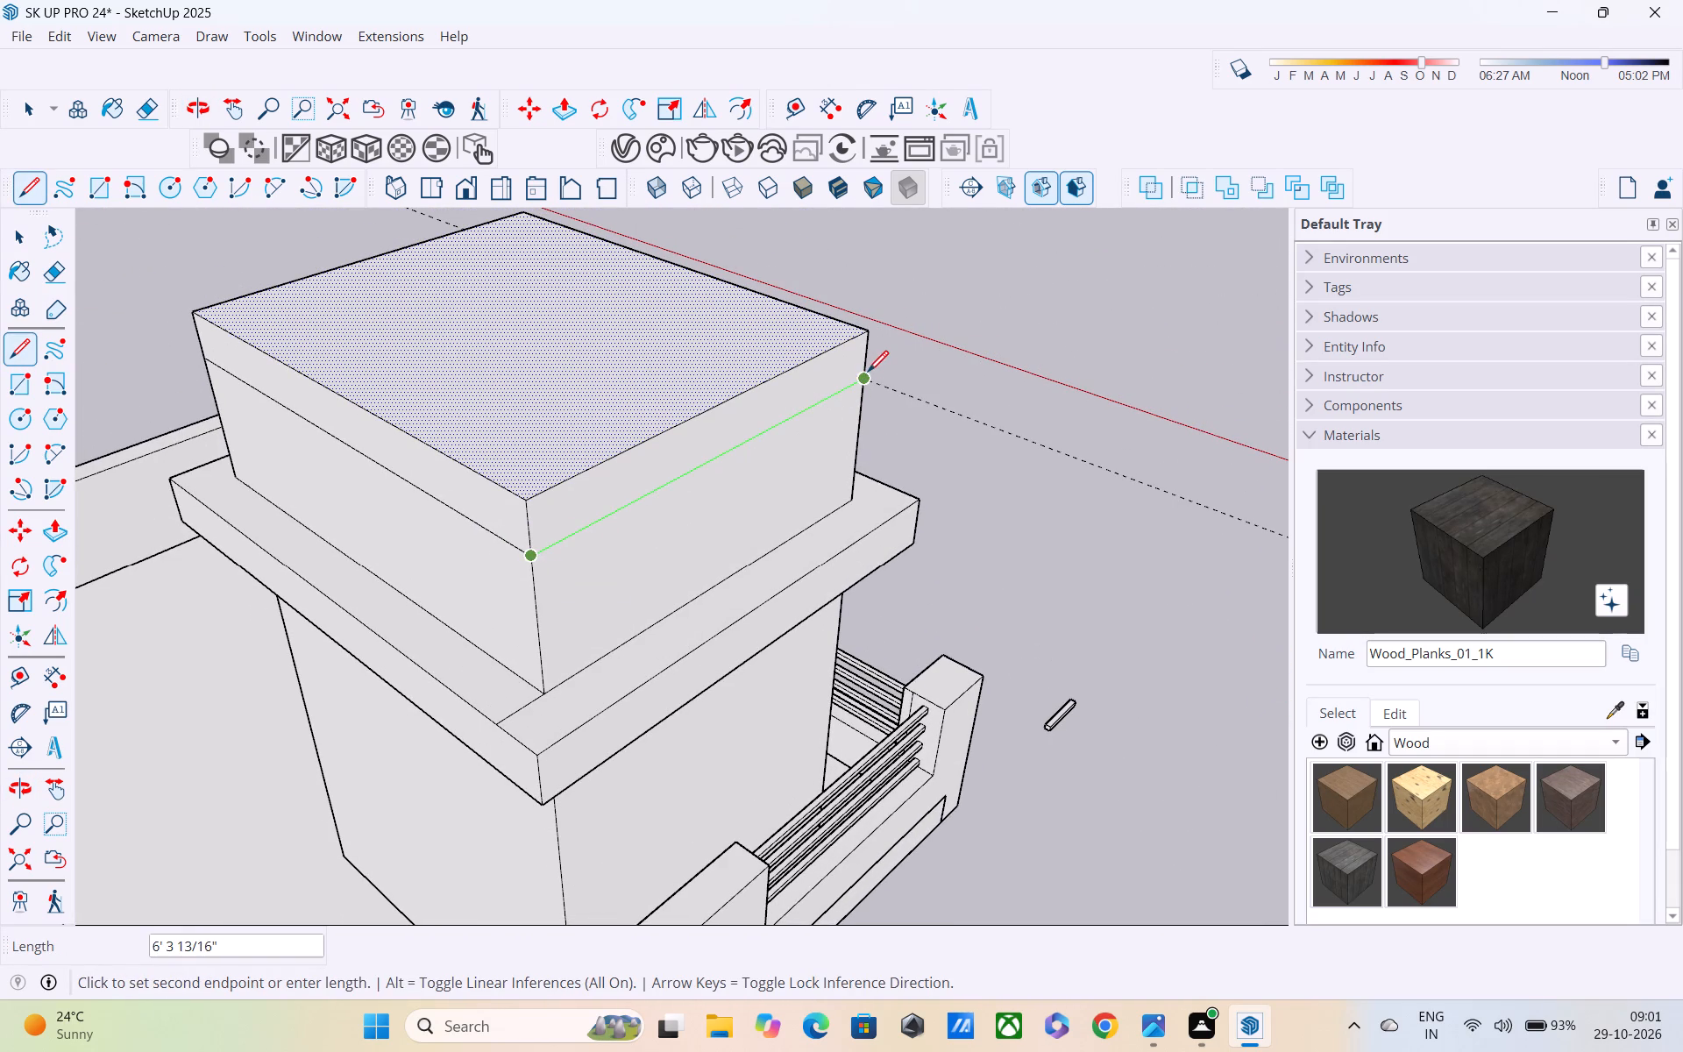
click(868, 373)
middle_drag(868, 373, 401, 484)
scroll(442, 528, up, 1)
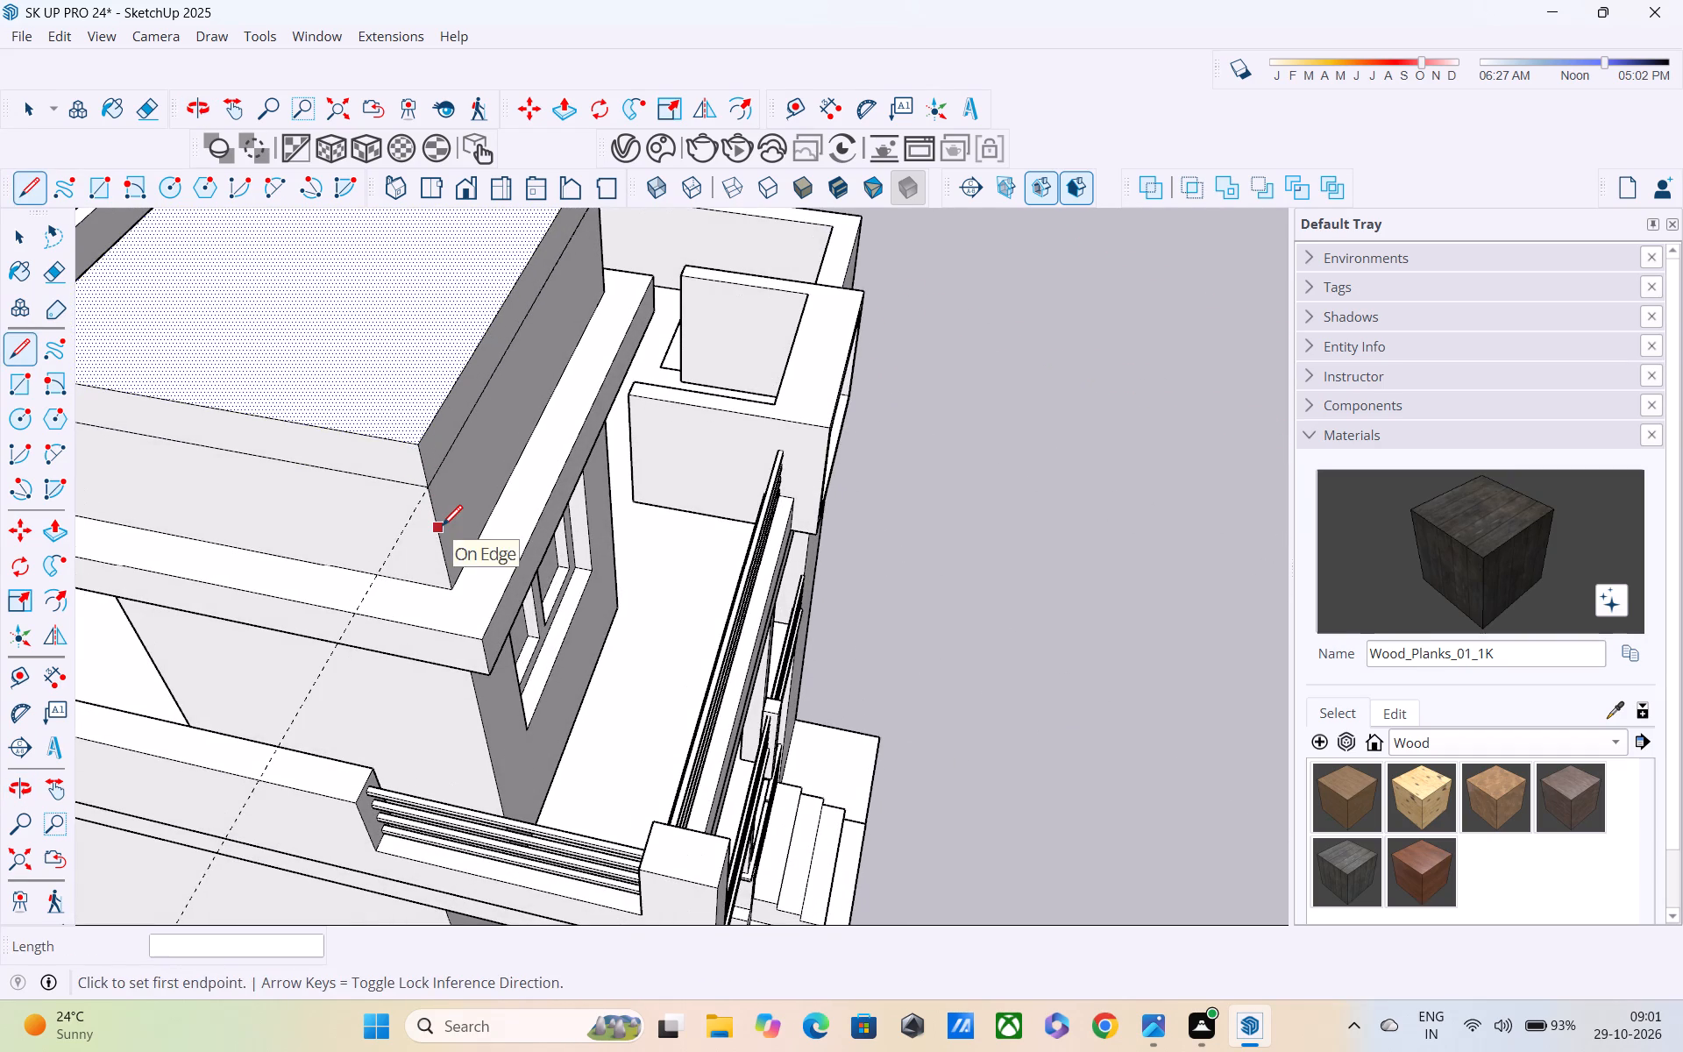
key(space)
Select the leftover guide line beside the tower and delete it.
scroll(451, 550, down, 4)
middle_drag(466, 590, 1058, 389)
scroll(1059, 388, down, 4)
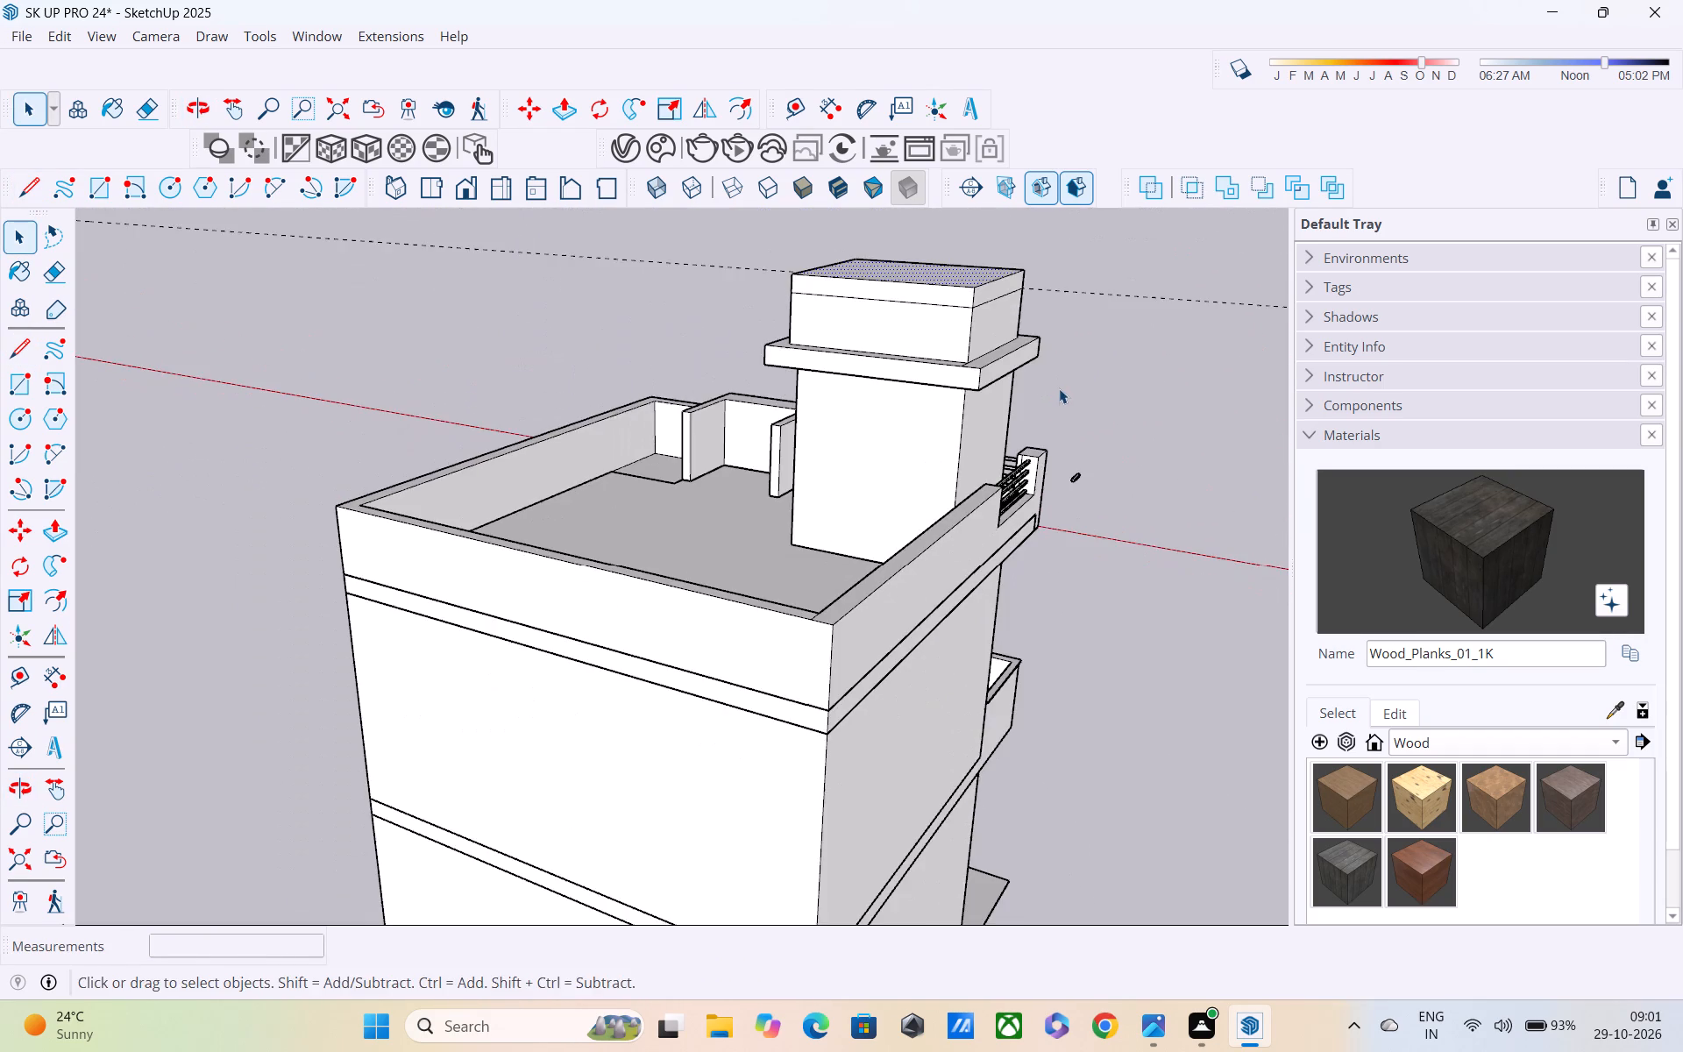
shift+middle_drag(1059, 388, 836, 480)
key(space)
drag(1088, 364, 1087, 458)
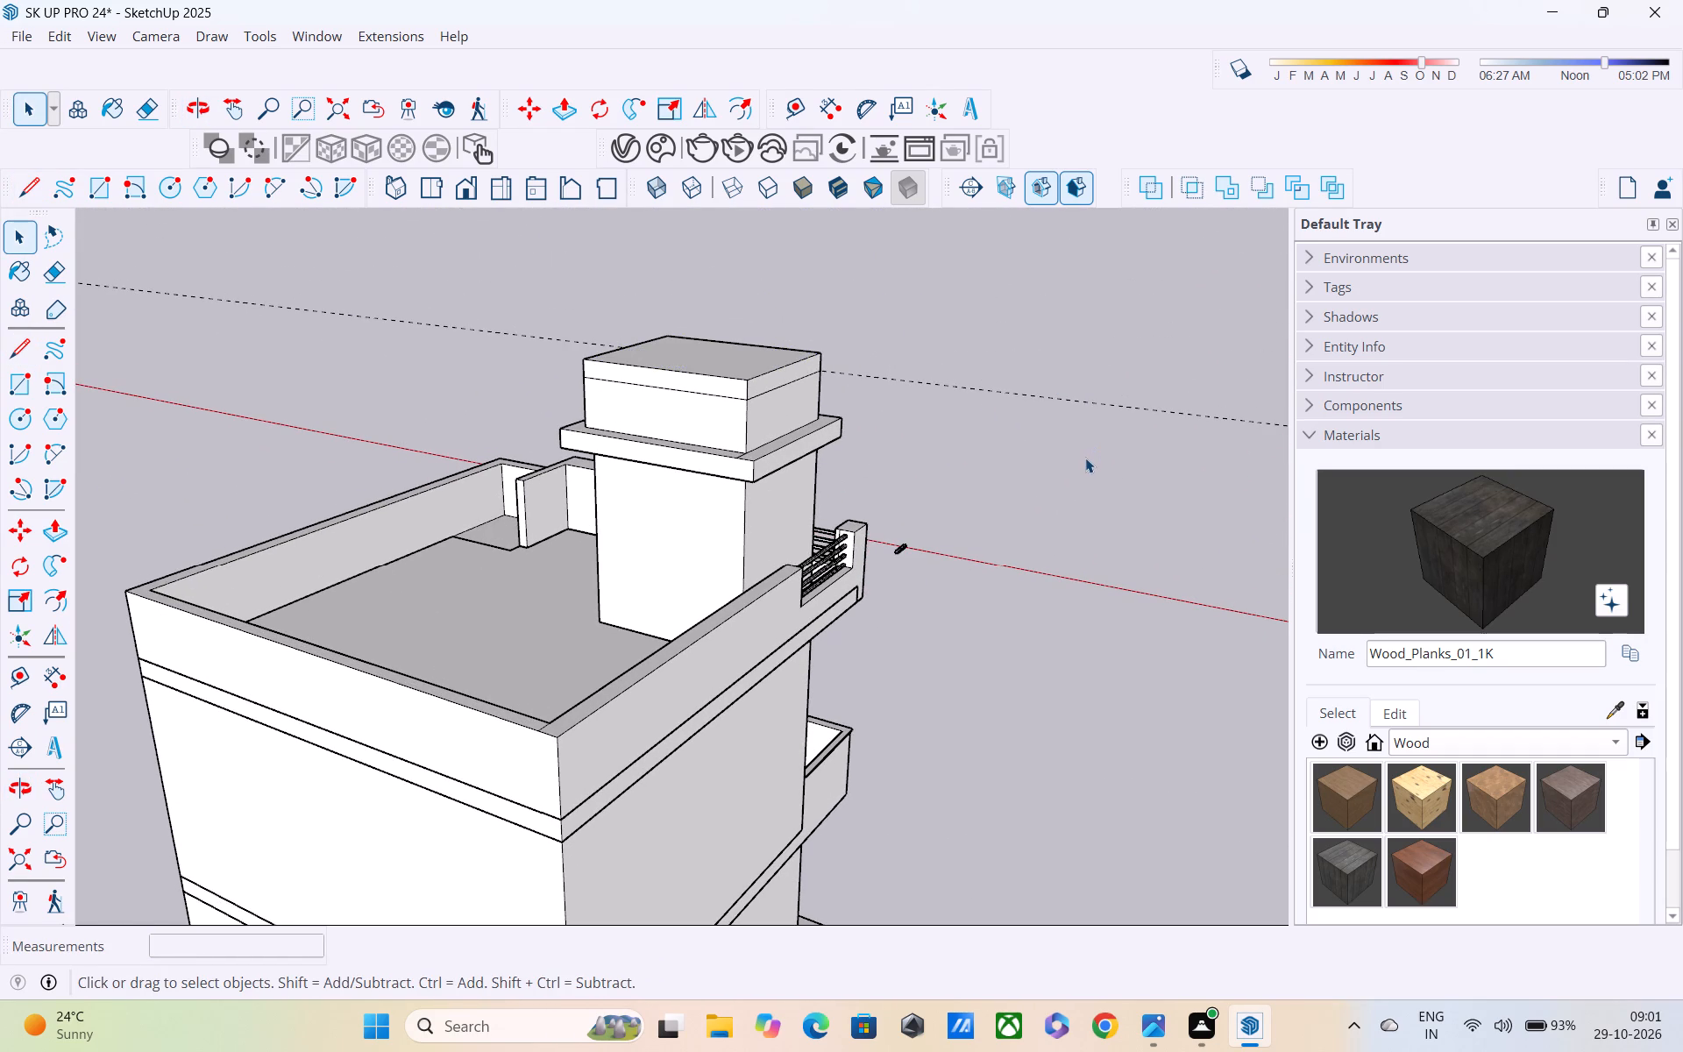
drag(1085, 458, 1086, 326)
drag(1086, 357, 1090, 439)
drag(1087, 434, 1079, 400)
key(Delete)
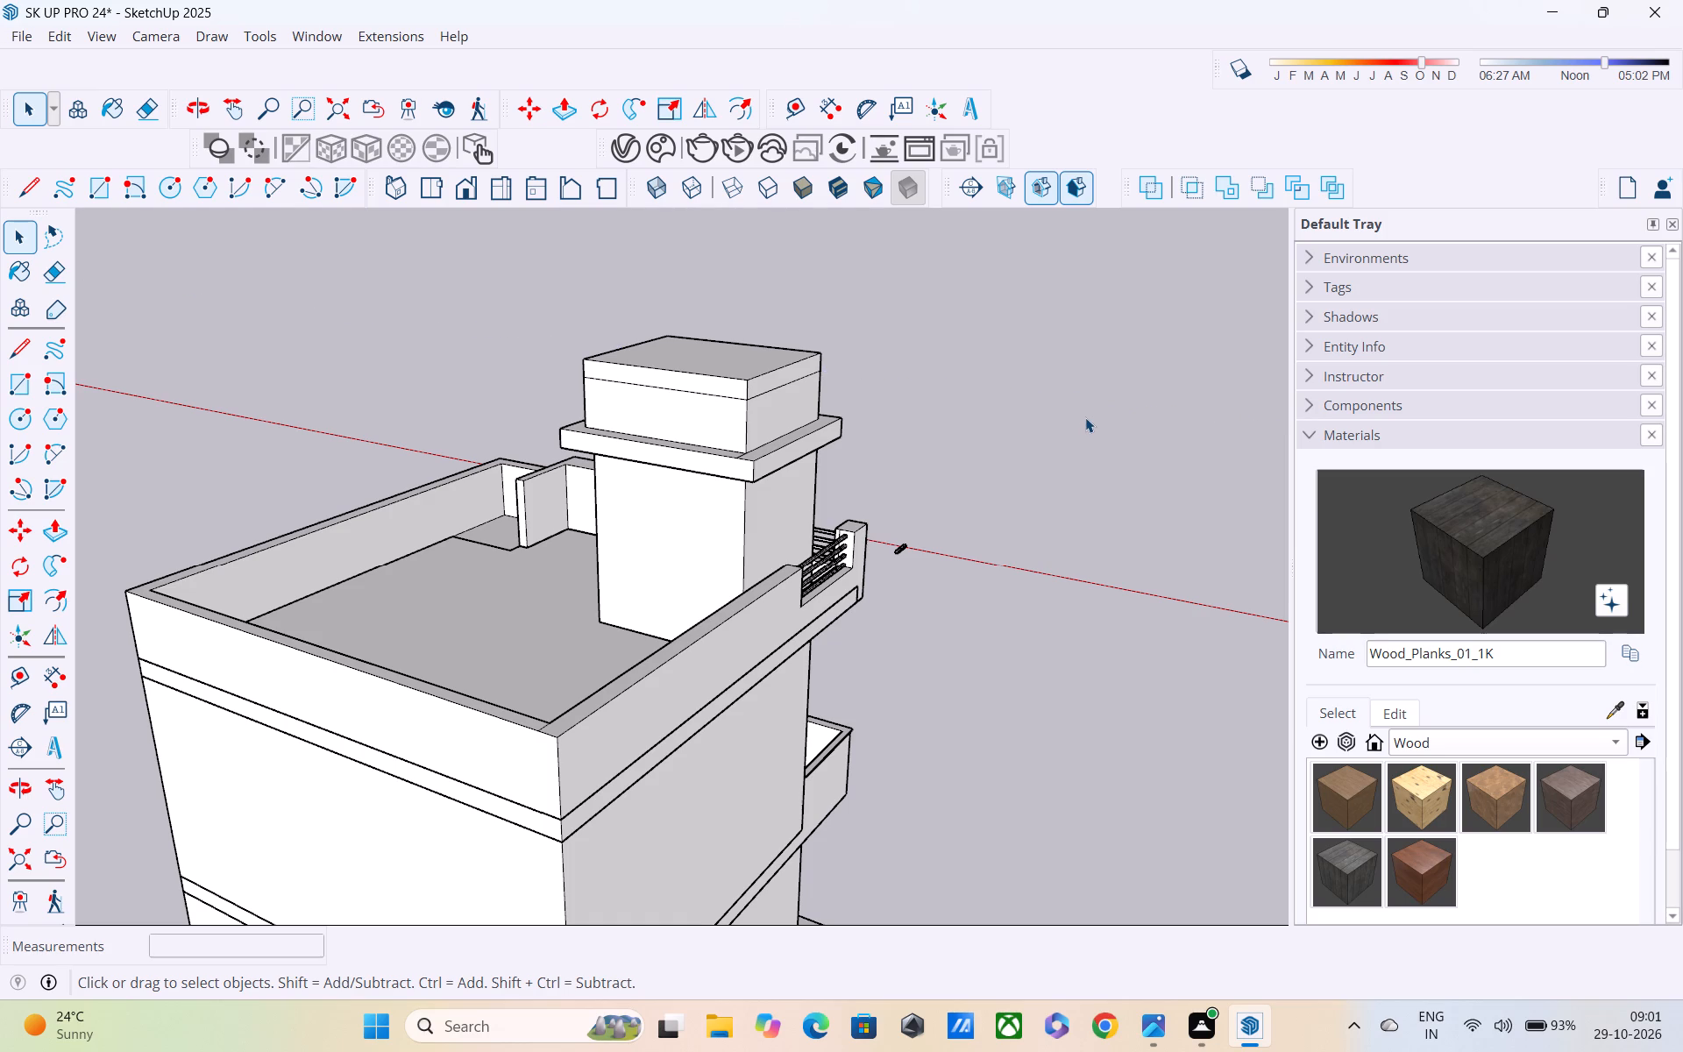
Push/Pull the tower's top band outward about 9 1/16" on all four sides, level with the band below.
key(p)
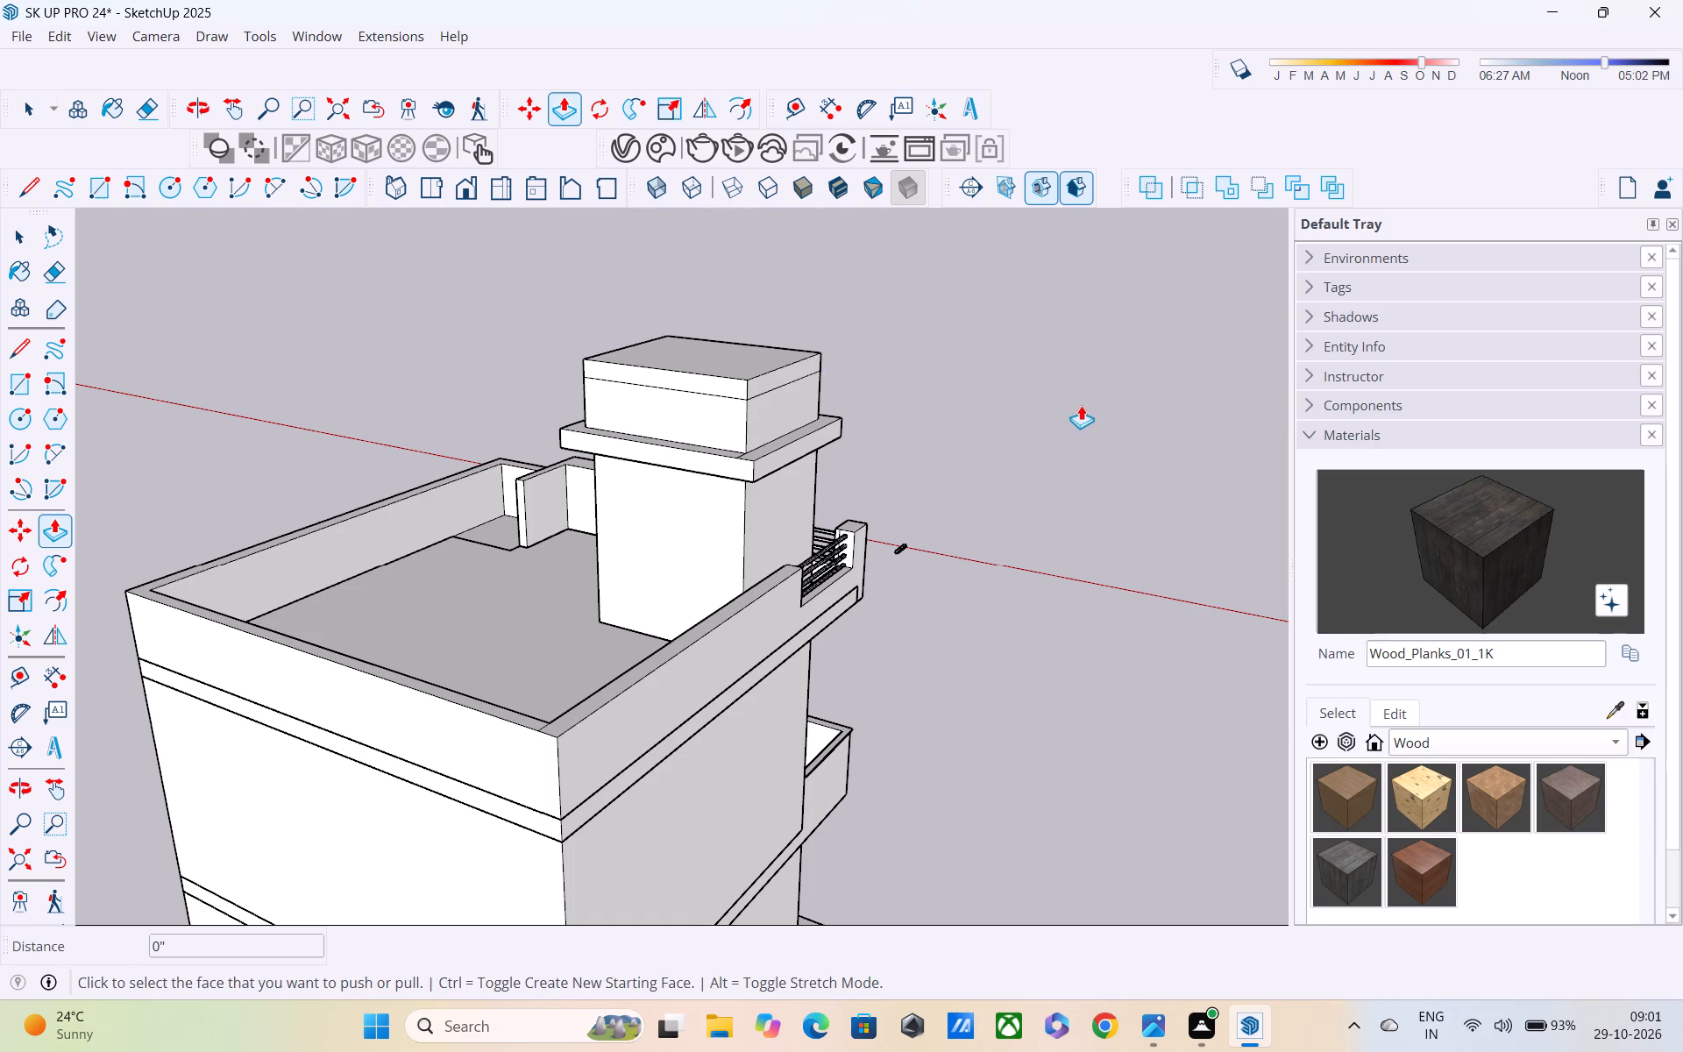
click(766, 374)
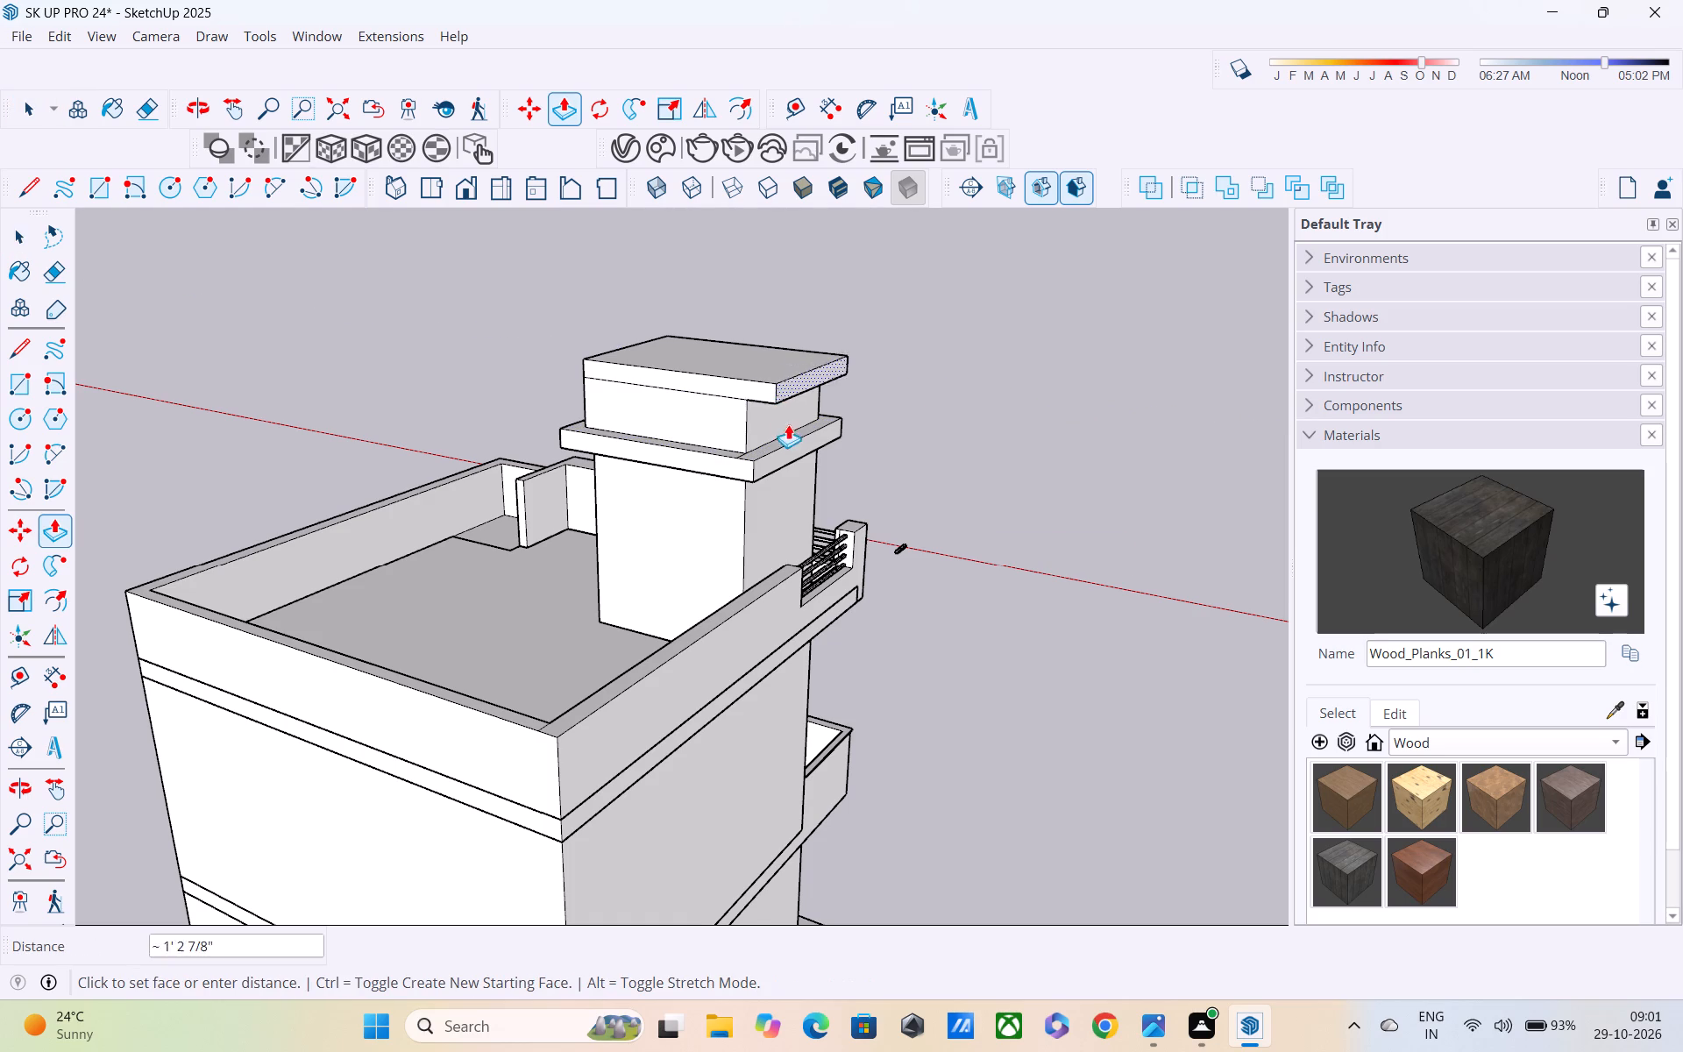
click(787, 455)
double_click(693, 379)
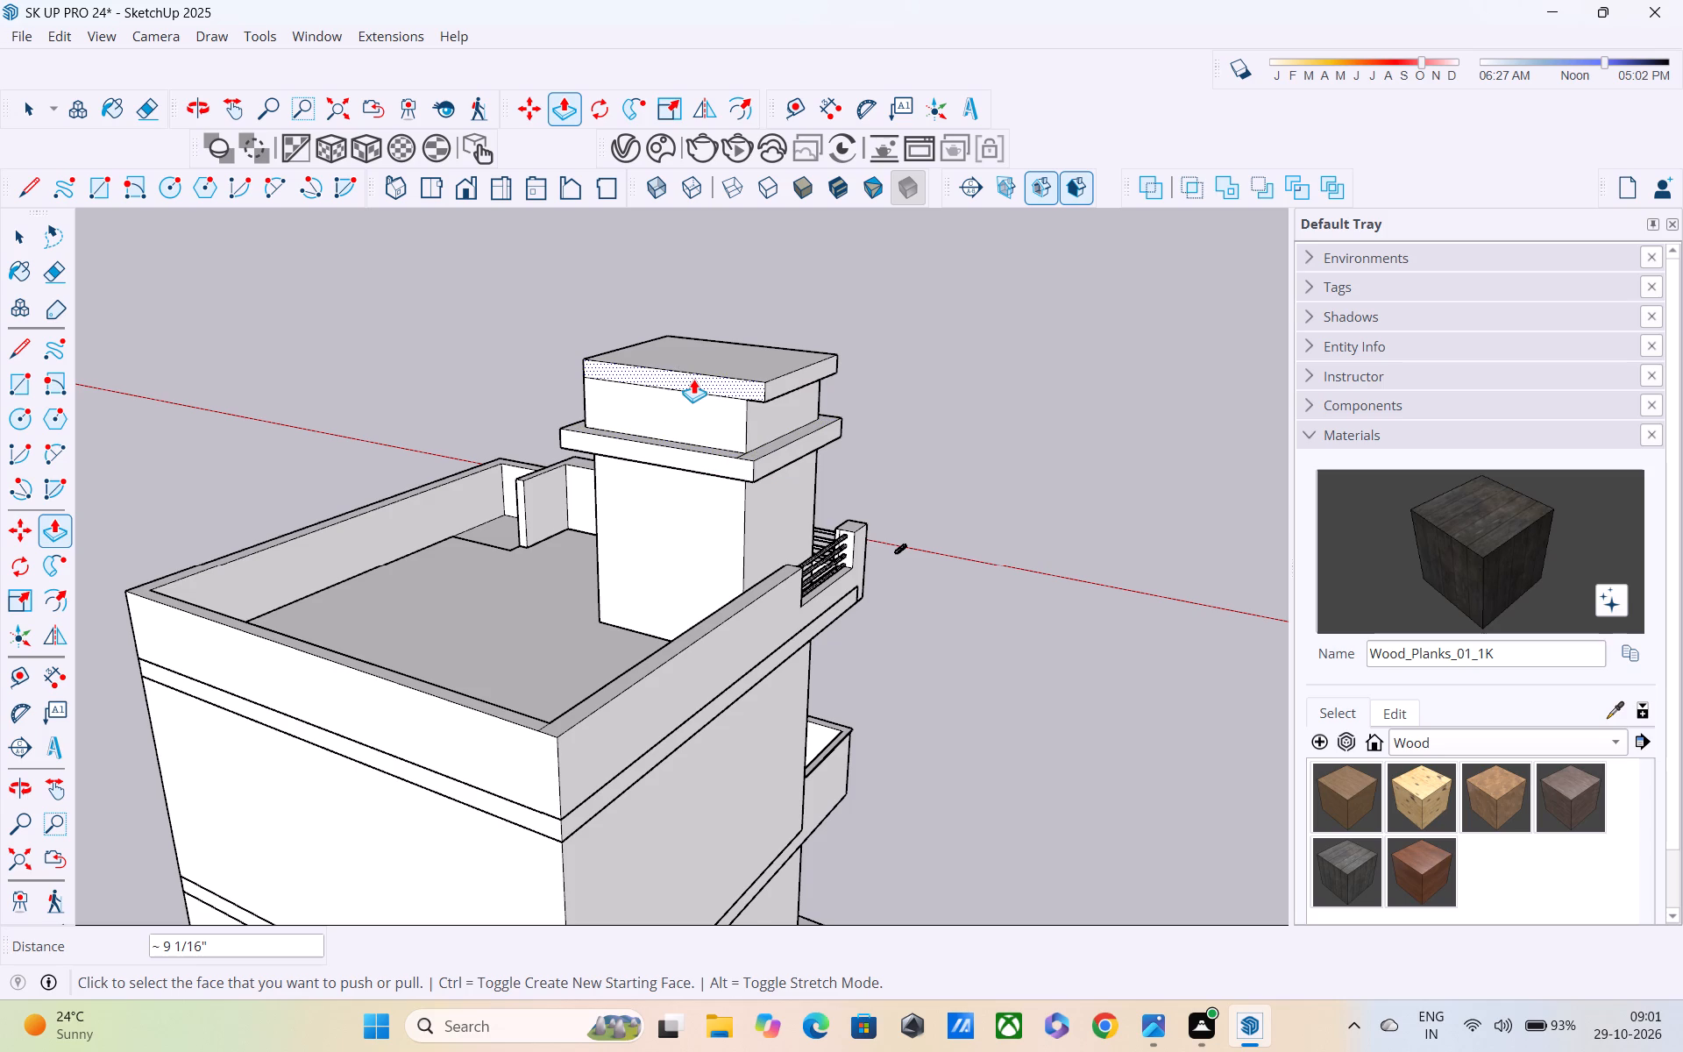
middle_drag(687, 388, 1244, 423)
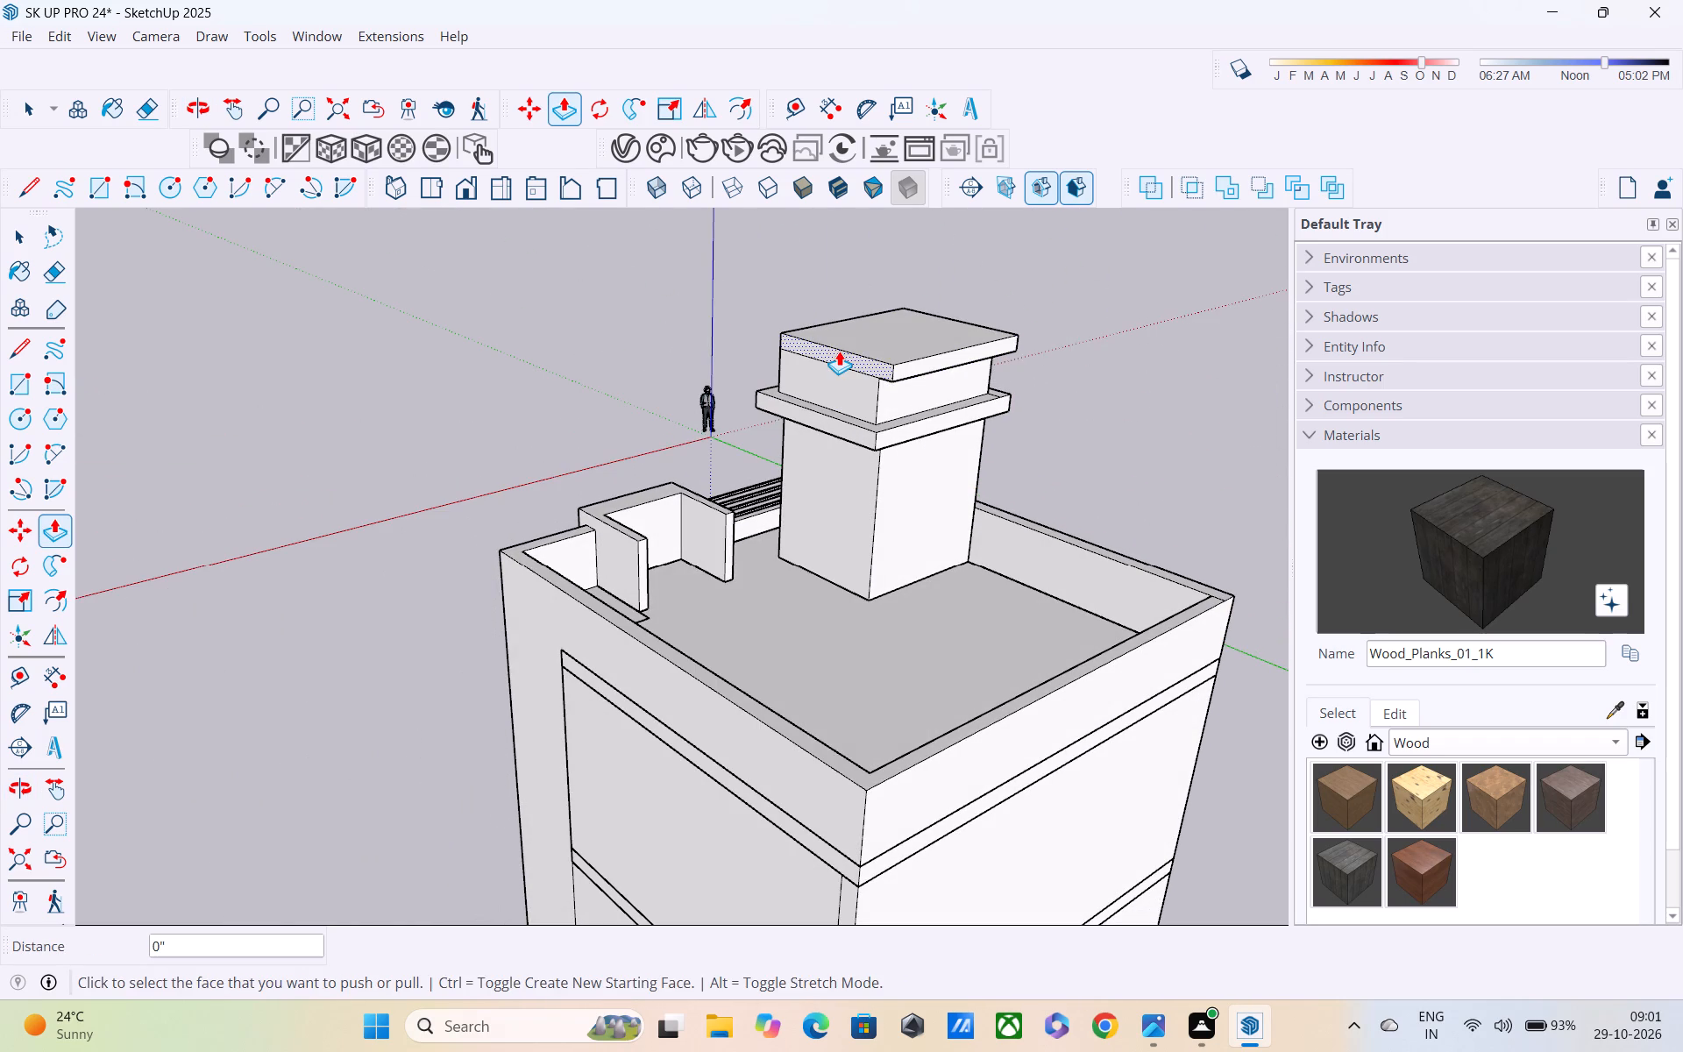
click(840, 352)
click(834, 424)
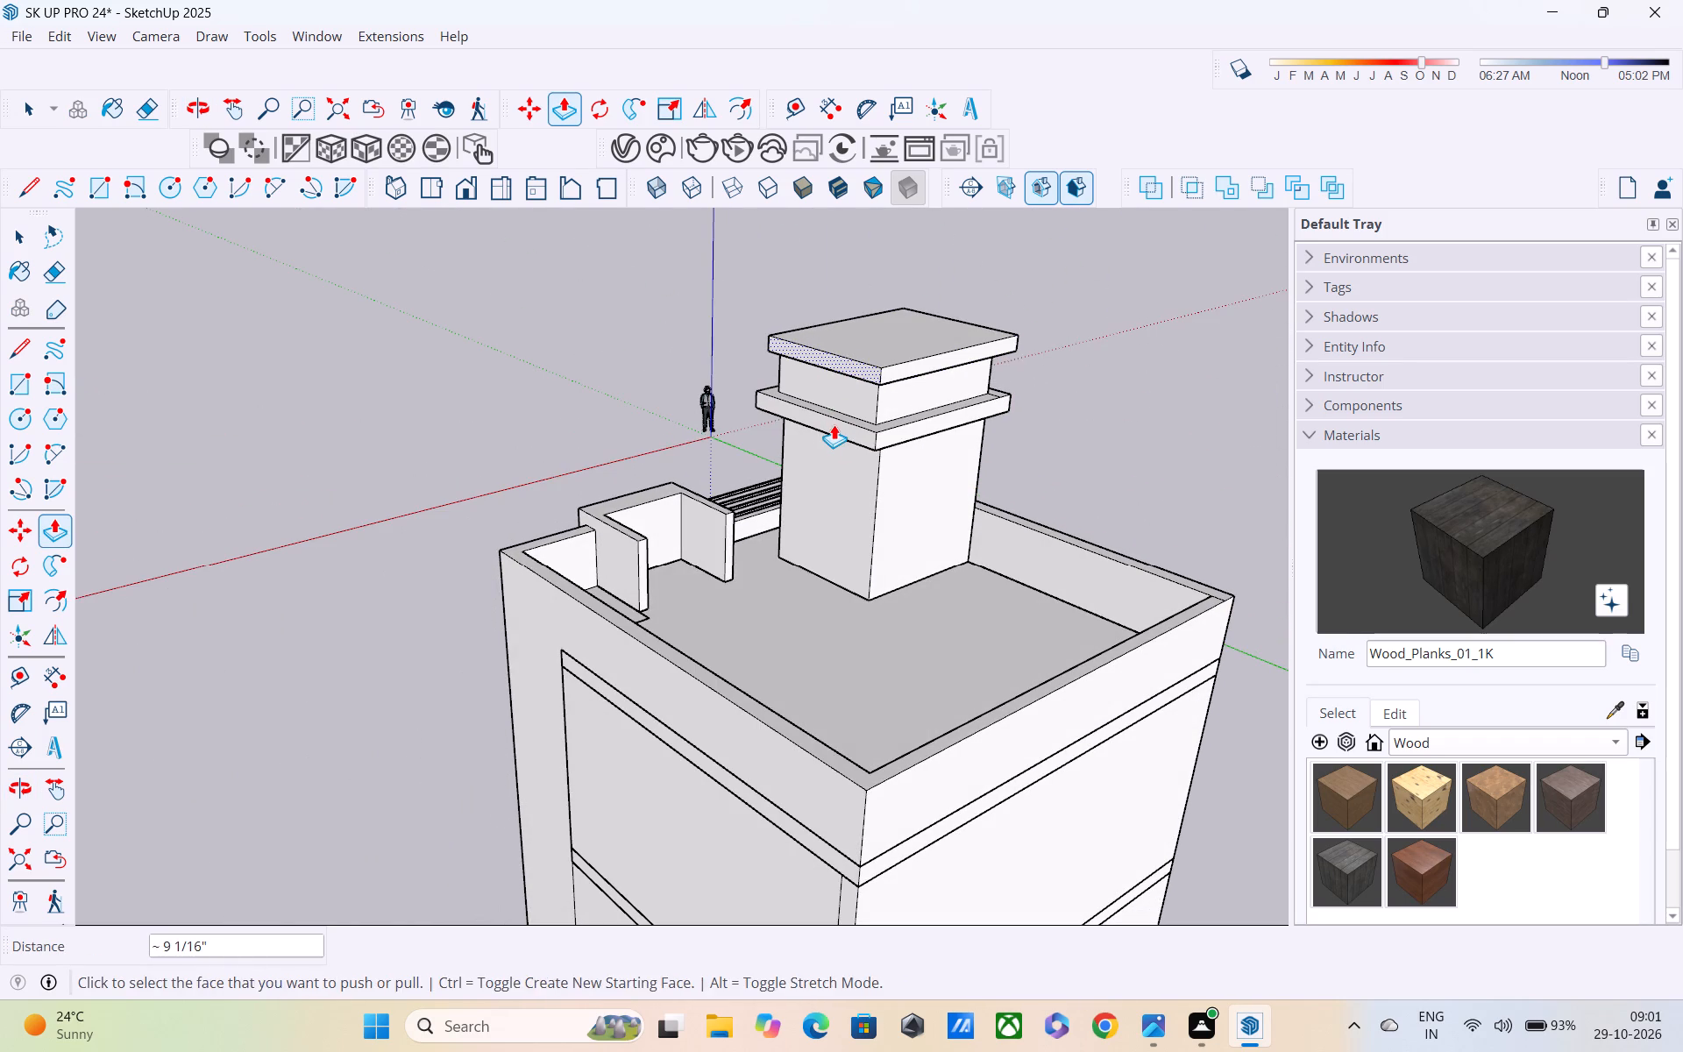
middle_drag(825, 423, 1383, 376)
middle_drag(951, 342, 1294, 387)
scroll(834, 345, up, 1)
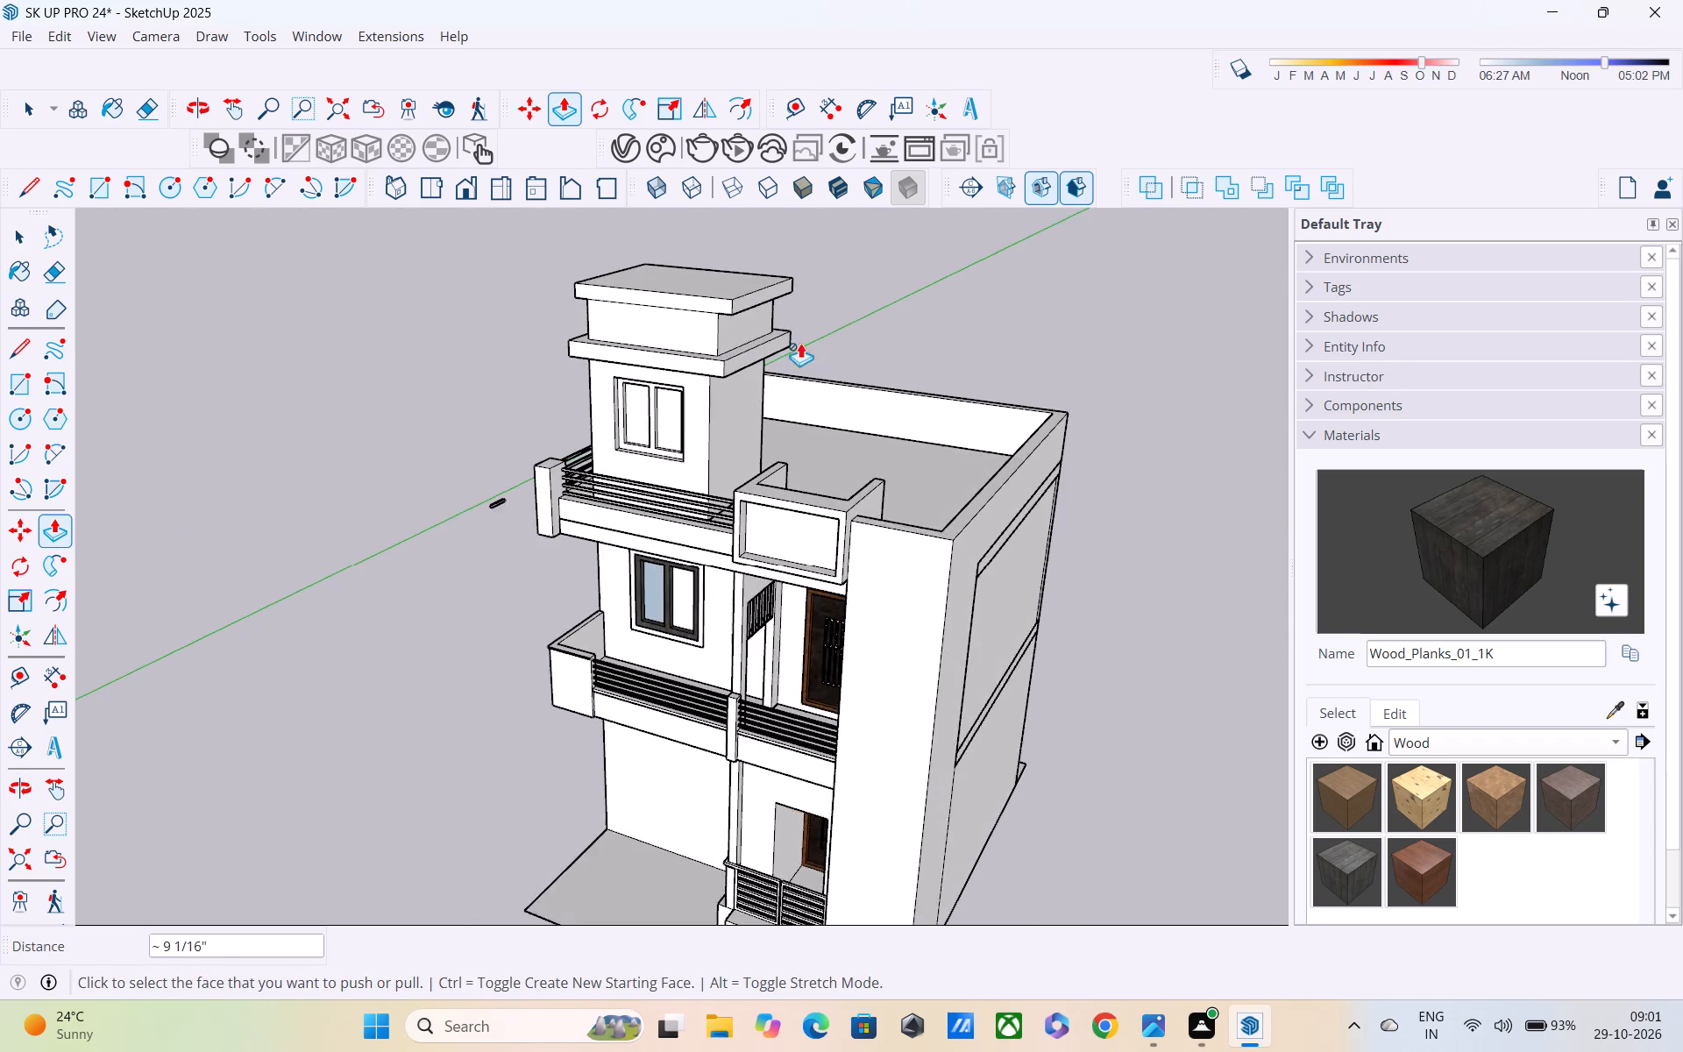
scroll(800, 343, up, 2)
double_click(686, 293)
Examine the tower's two projecting bands and the house from the front and outer side.
middle_drag(683, 366, 689, 366)
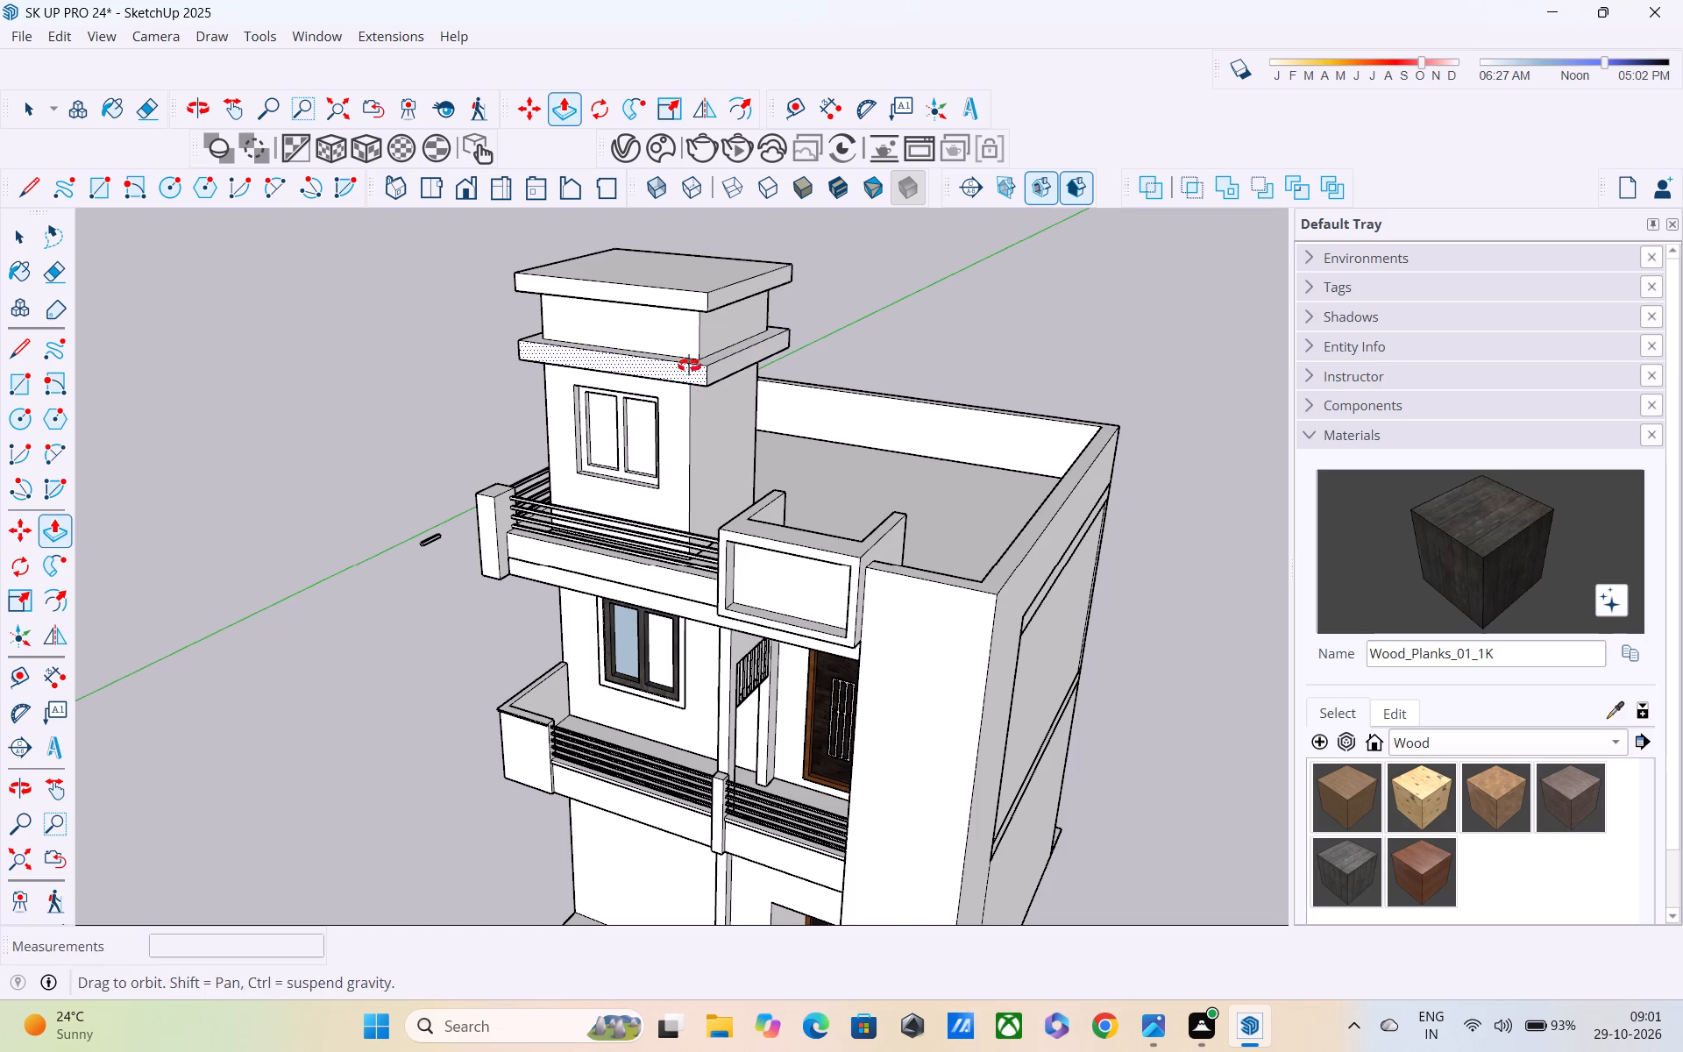
middle_drag(689, 366, 934, 377)
scroll(777, 354, down, 2)
middle_drag(777, 354, 781, 224)
scroll(781, 224, down, 1)
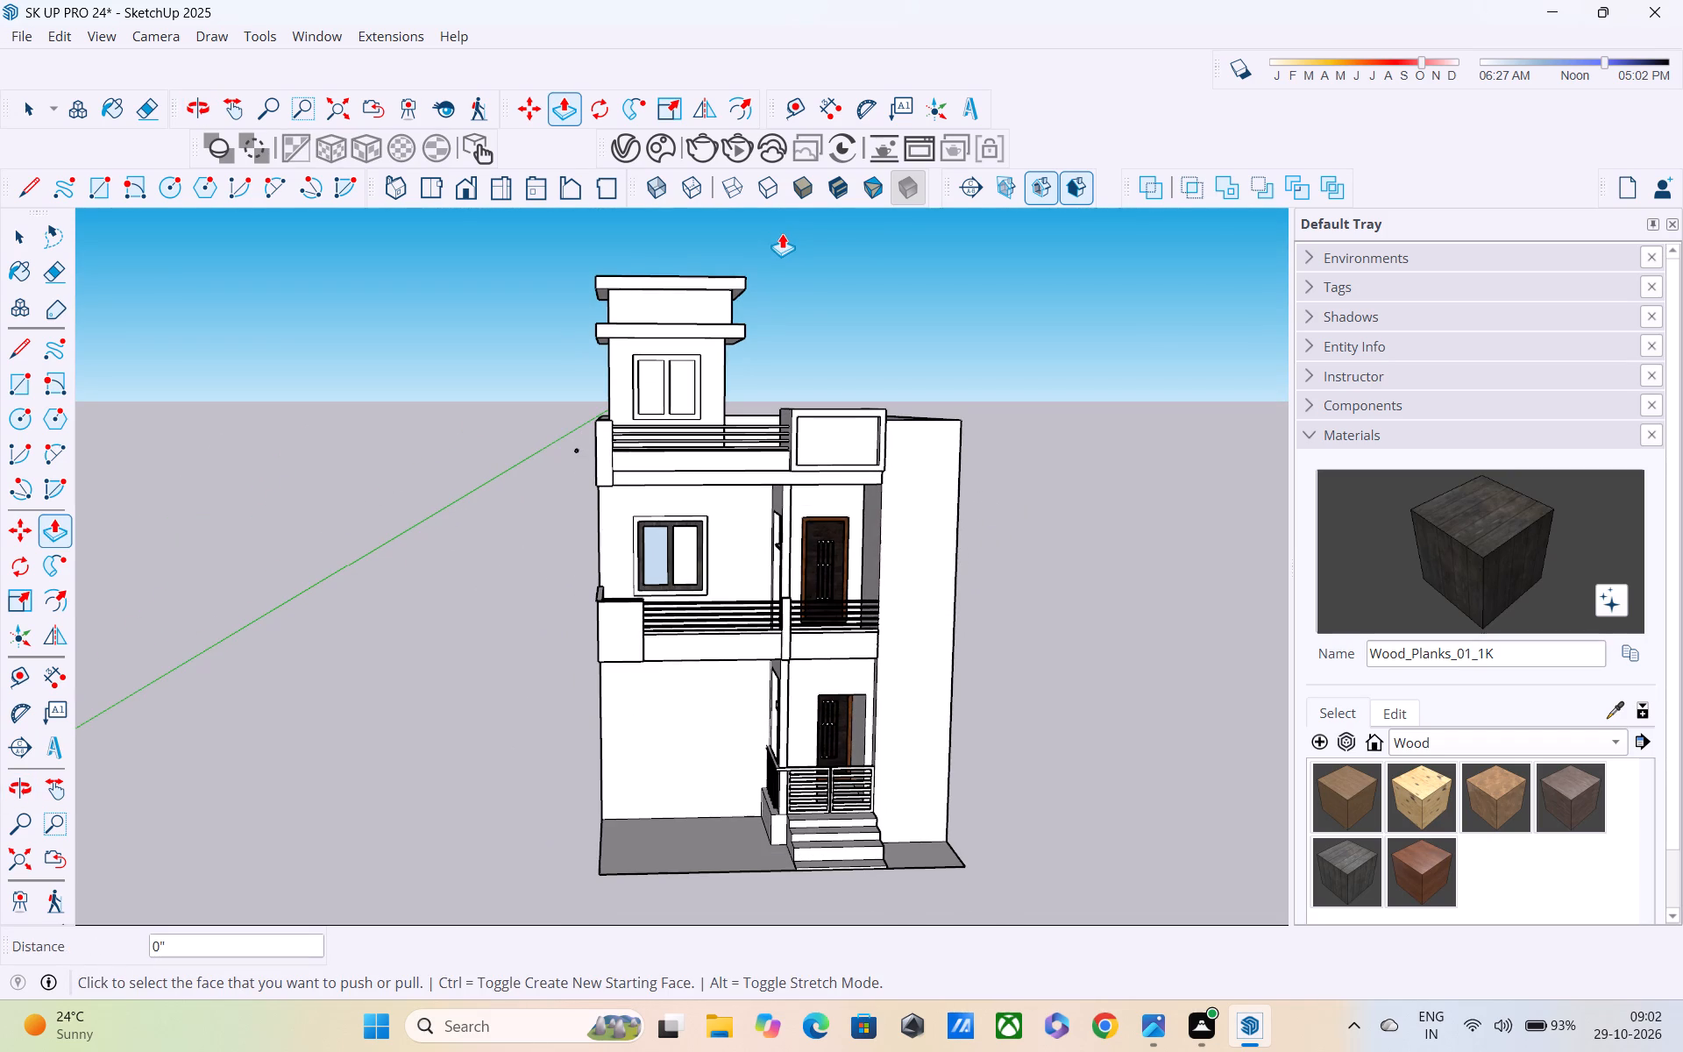
scroll(772, 233, up, 1)
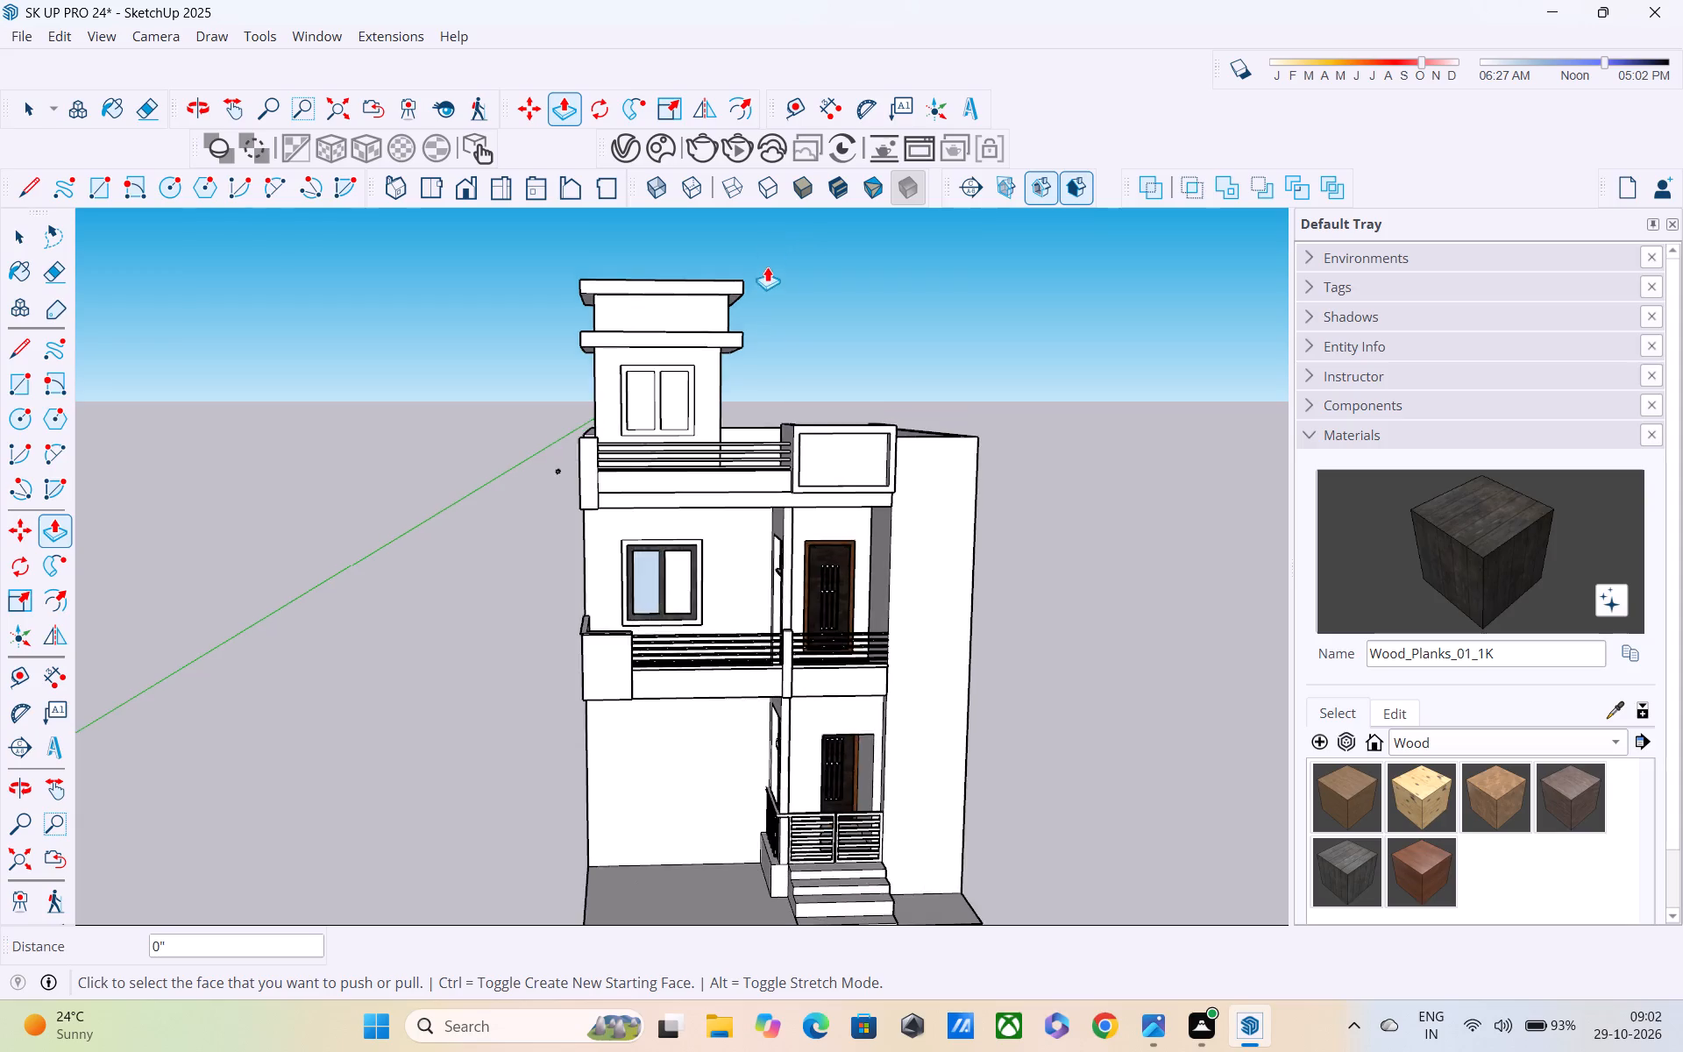
scroll(726, 302, down, 1)
middle_drag(726, 302, 1120, 311)
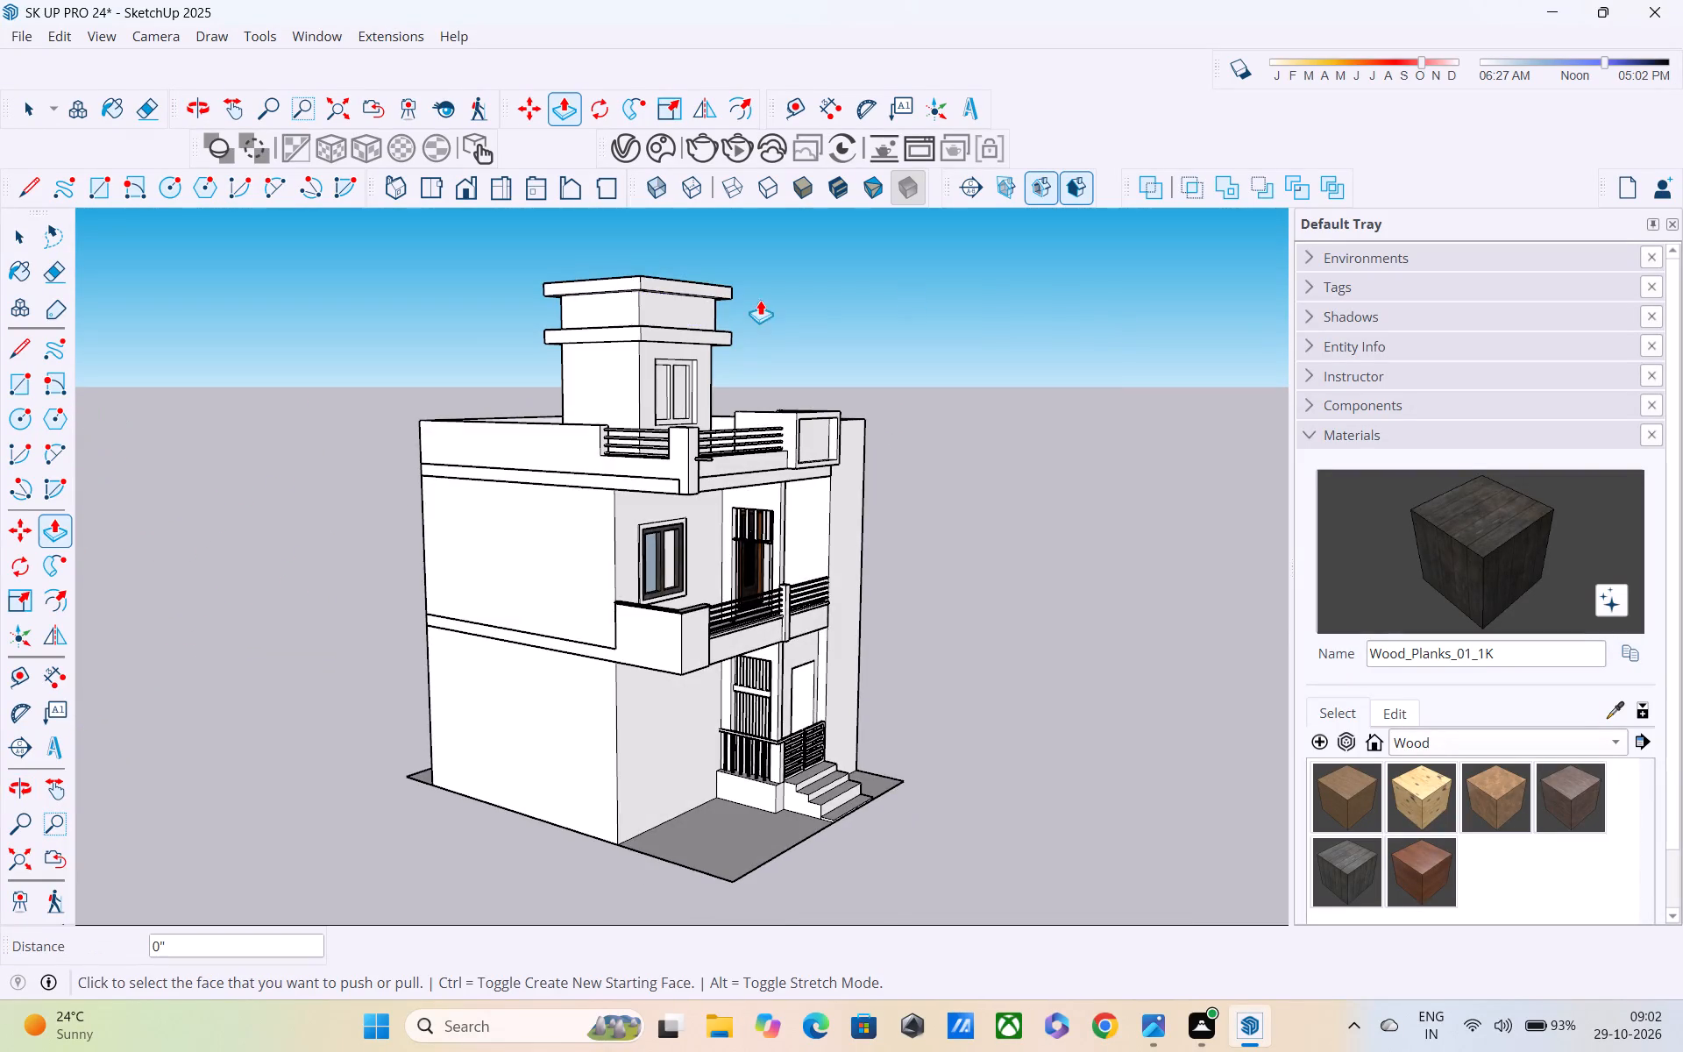
Extend the top band's outer side face about 5 1/16" further and repeat the extension on its window-side face.
scroll(725, 295, up, 4)
middle_drag(589, 272, 670, 387)
scroll(523, 435, up, 3)
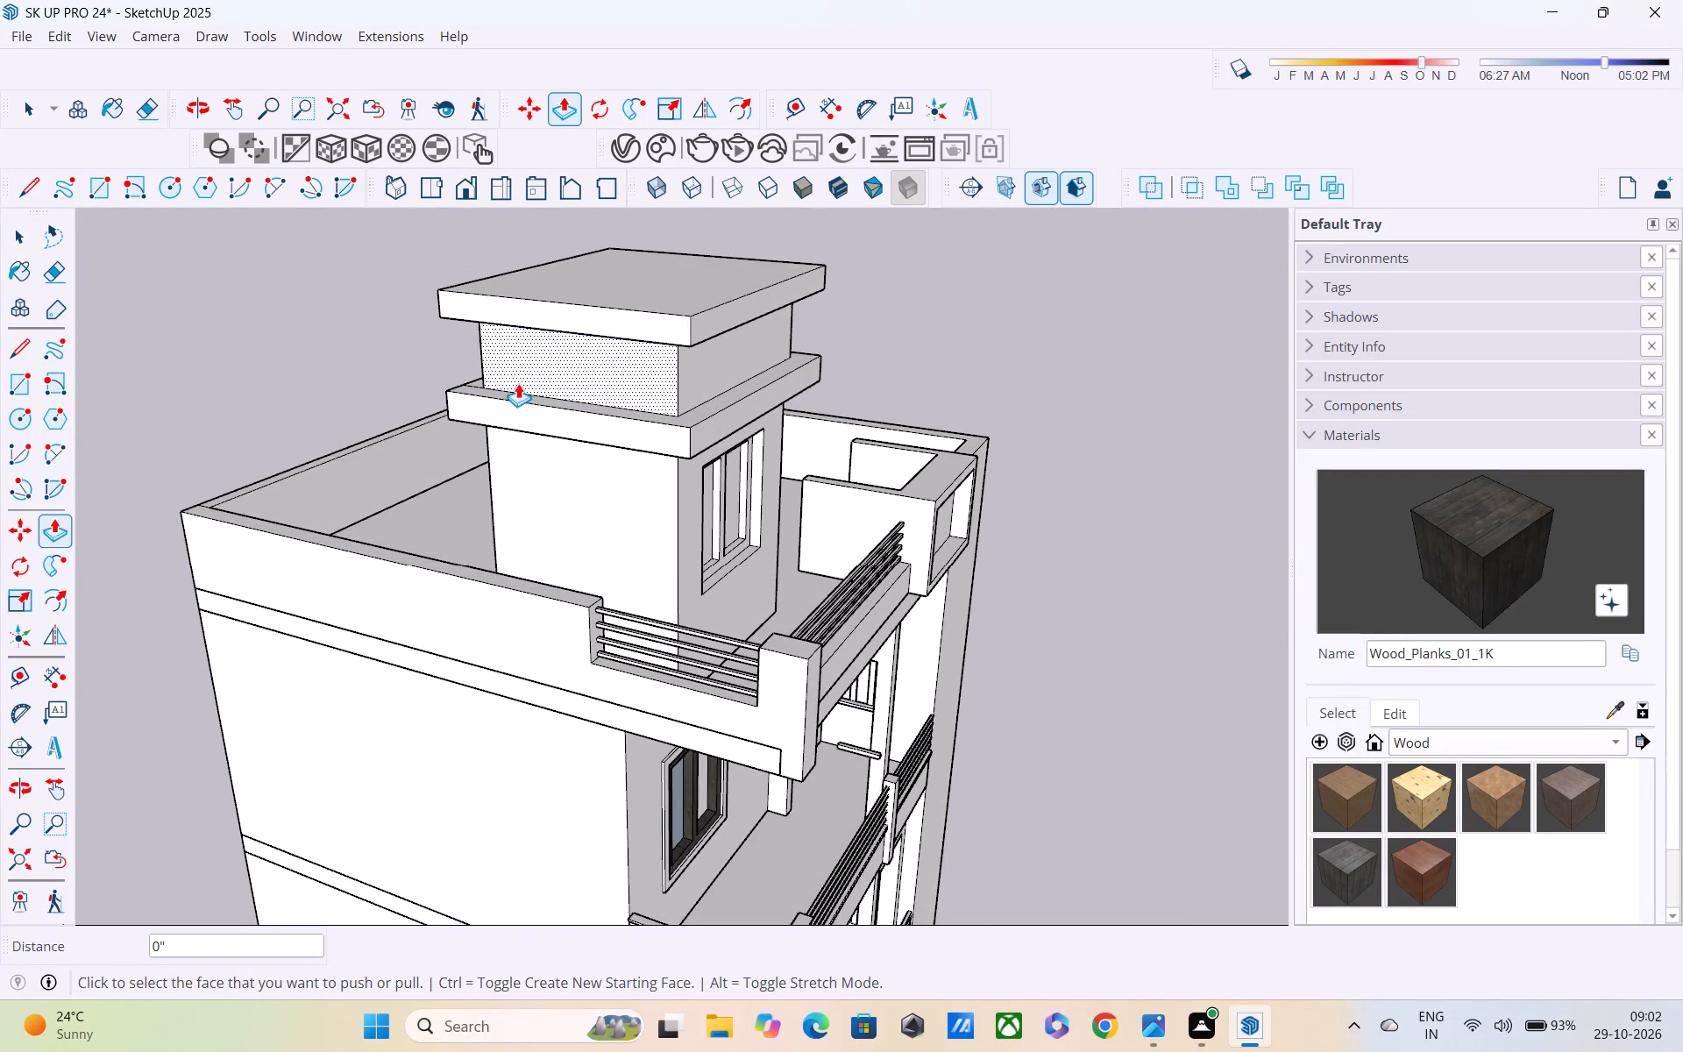
click(522, 314)
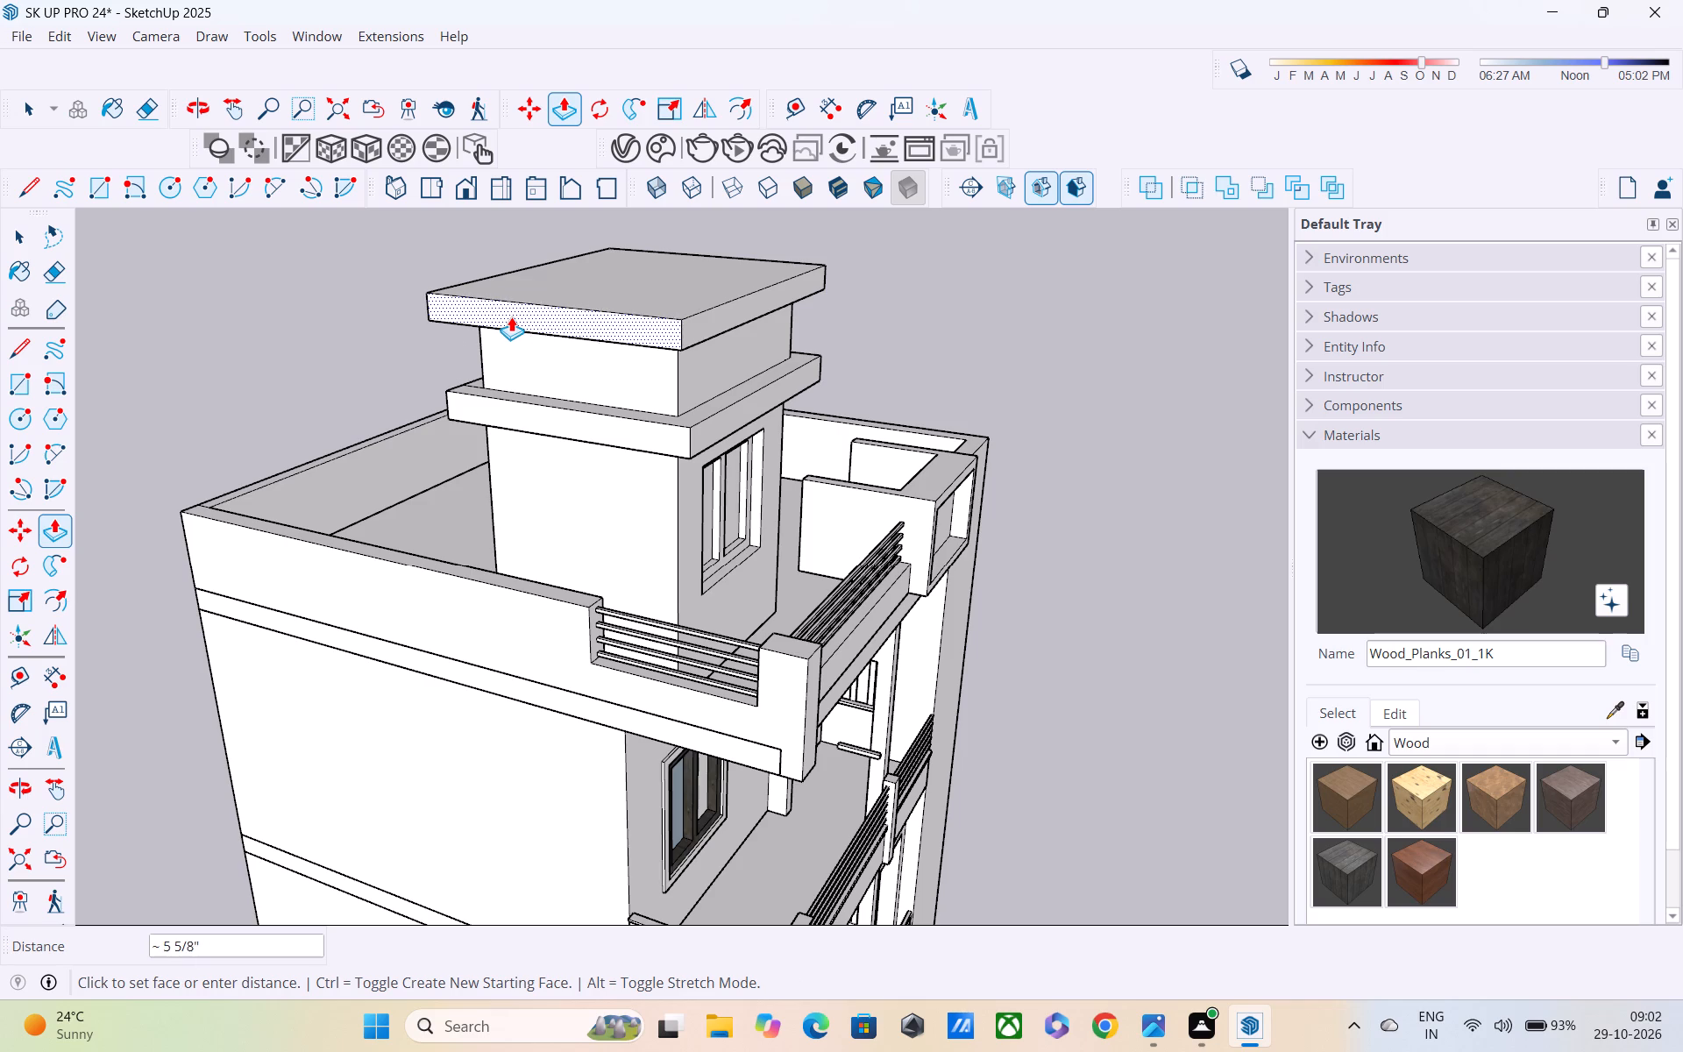
click(511, 316)
middle_drag(625, 323, 472, 304)
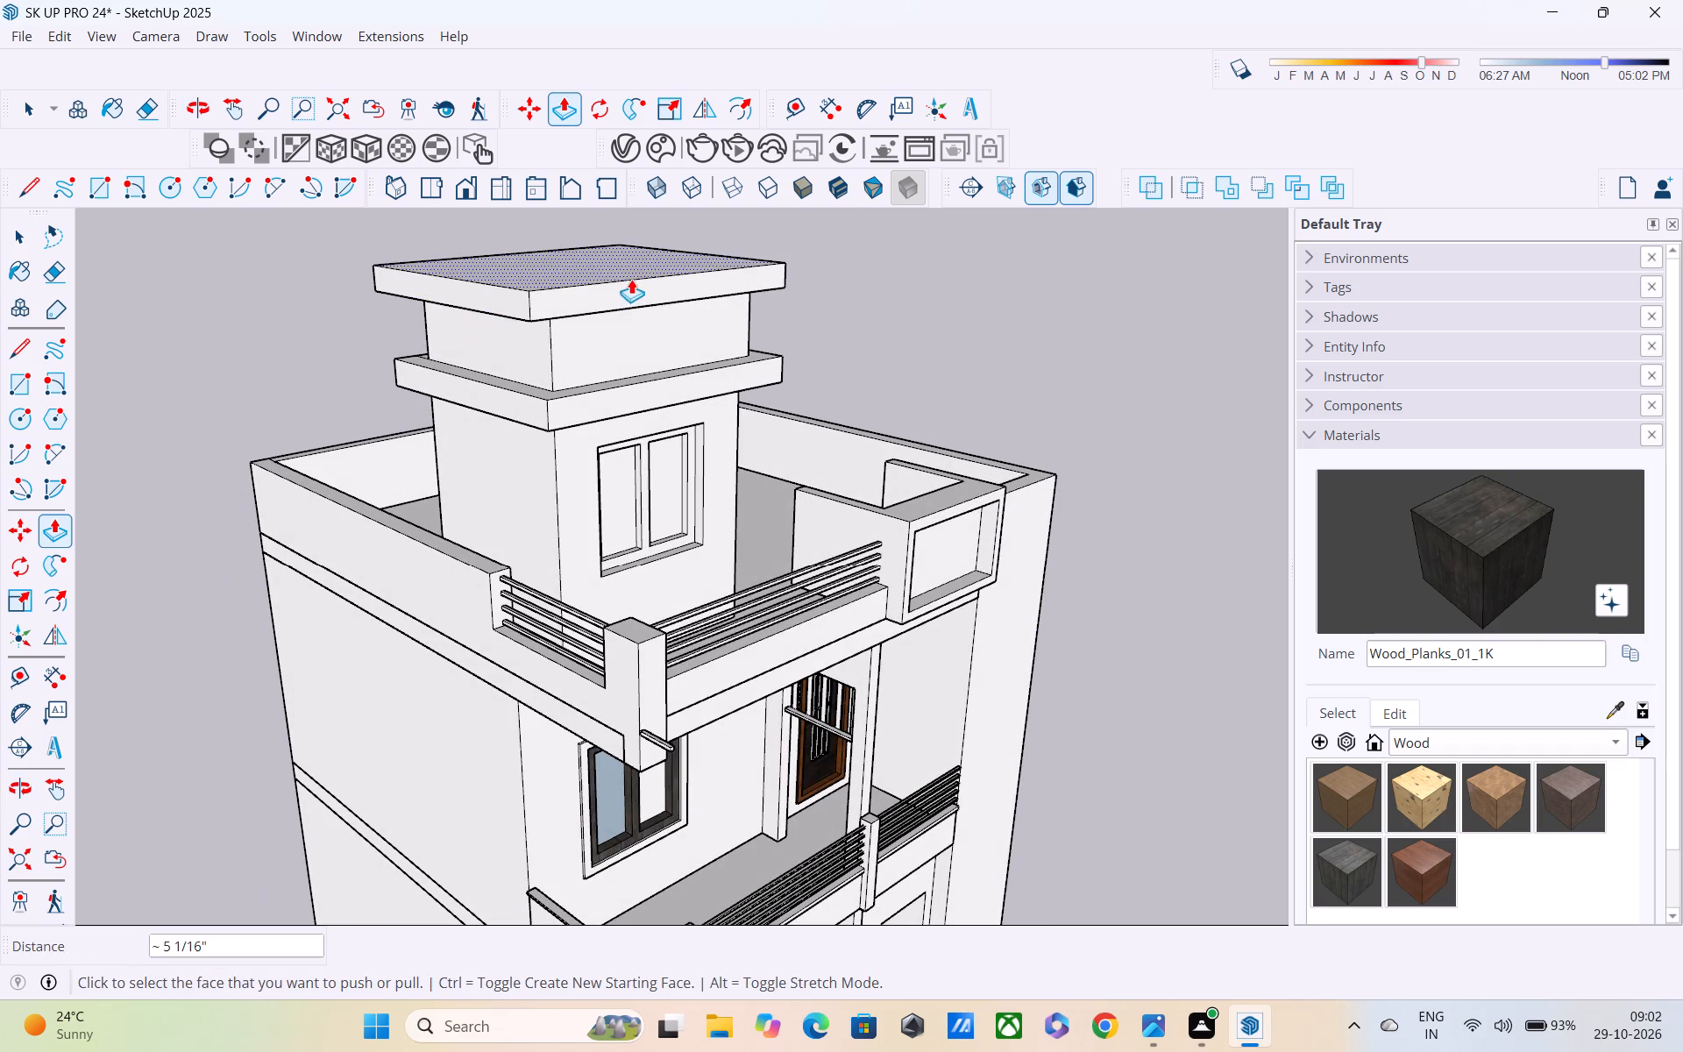
double_click(621, 293)
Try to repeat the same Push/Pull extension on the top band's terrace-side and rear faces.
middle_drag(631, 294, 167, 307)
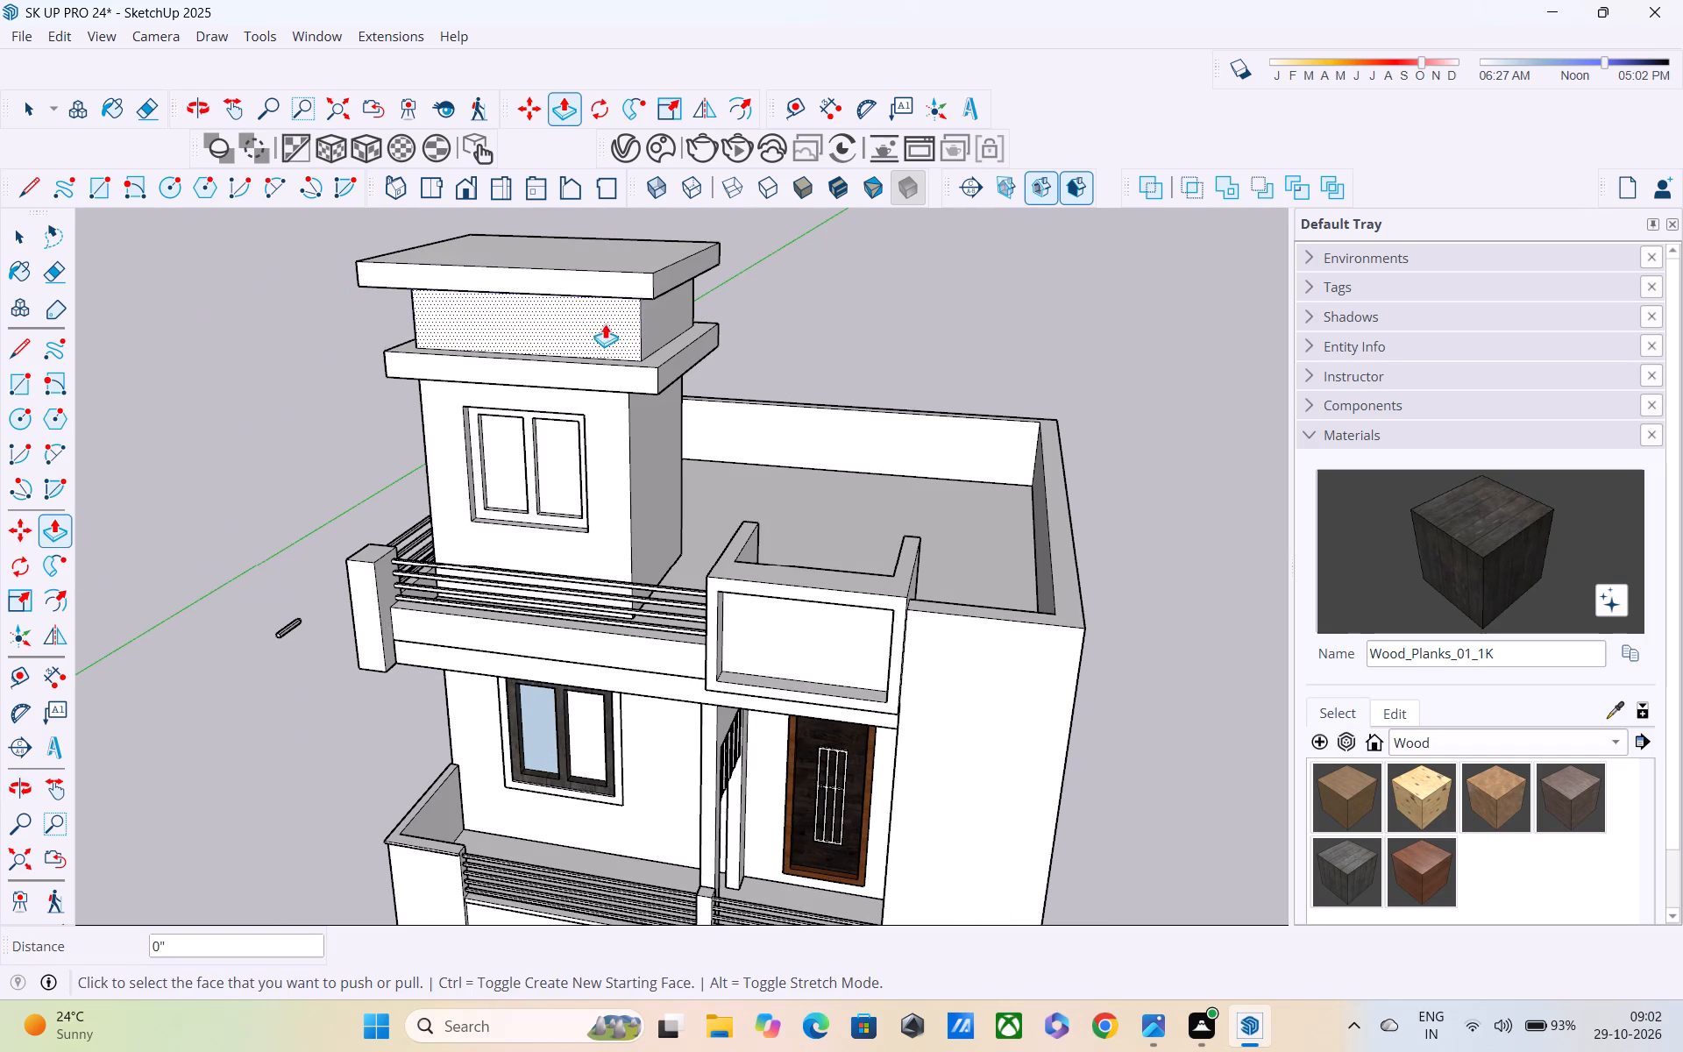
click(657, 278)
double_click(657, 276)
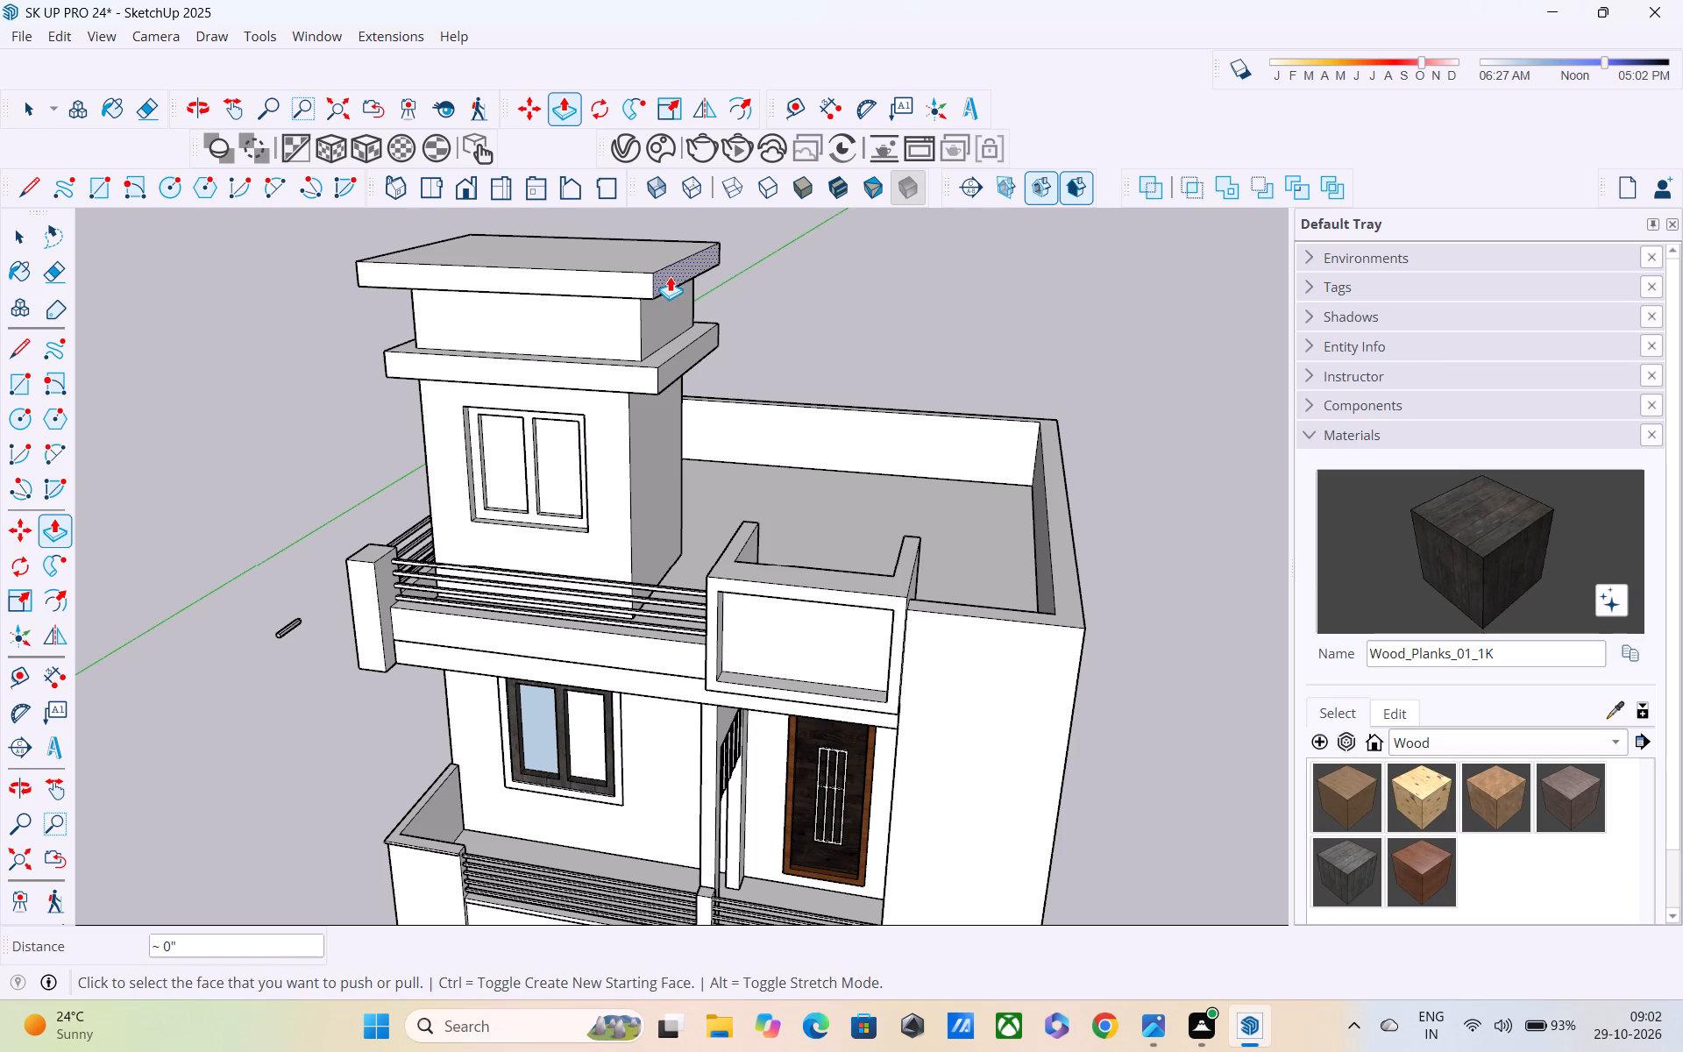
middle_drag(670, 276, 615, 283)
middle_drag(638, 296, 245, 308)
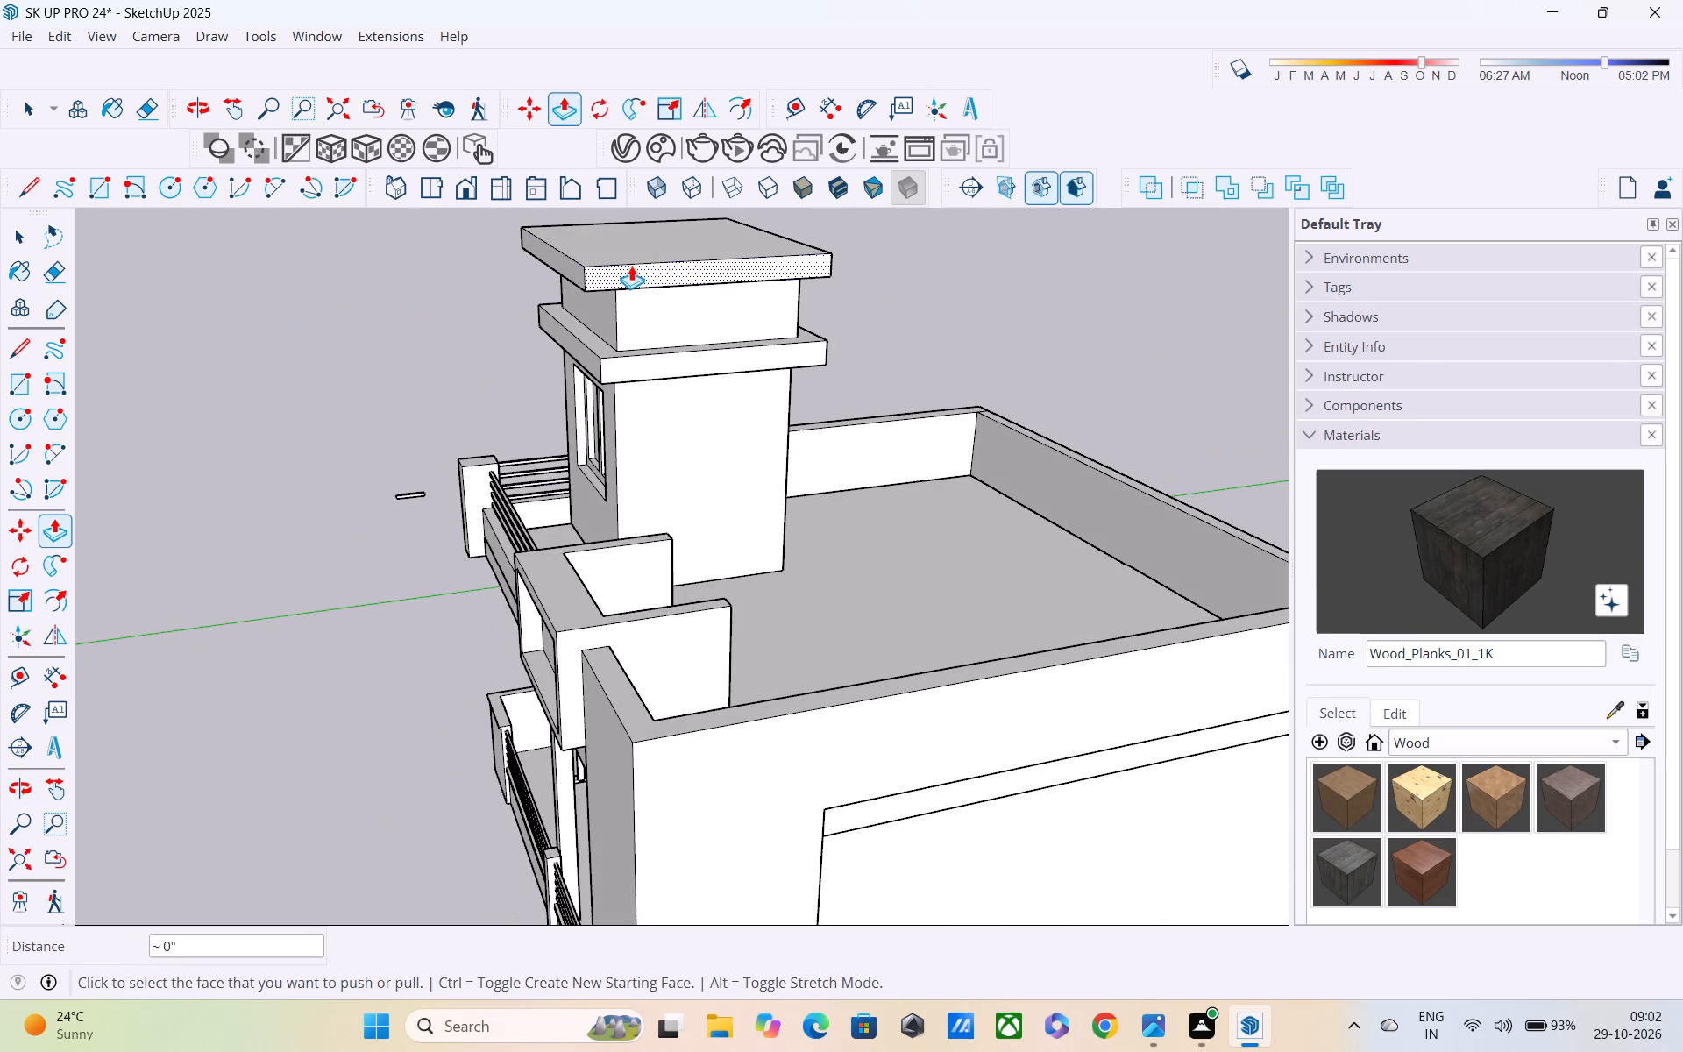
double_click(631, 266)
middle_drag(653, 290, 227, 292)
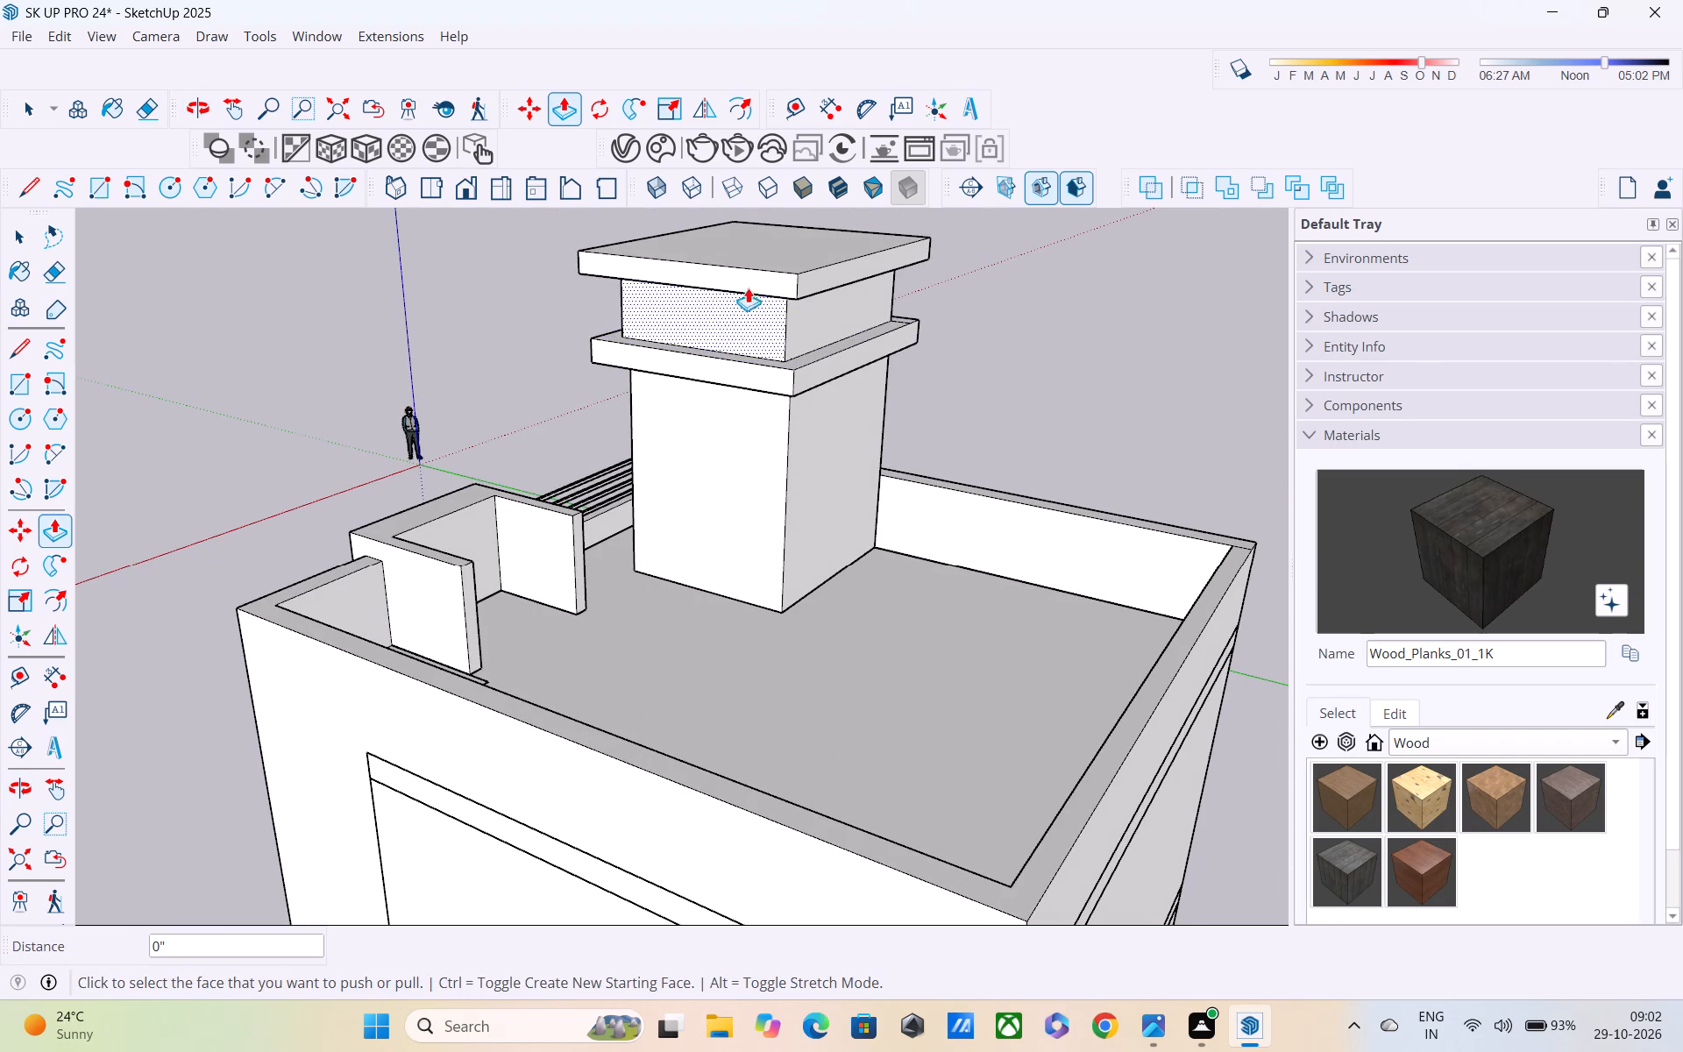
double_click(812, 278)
Examine the whole house and tower from the rear, from low angles and from the outer side.
middle_drag(812, 278, 280, 398)
scroll(361, 382, down, 4)
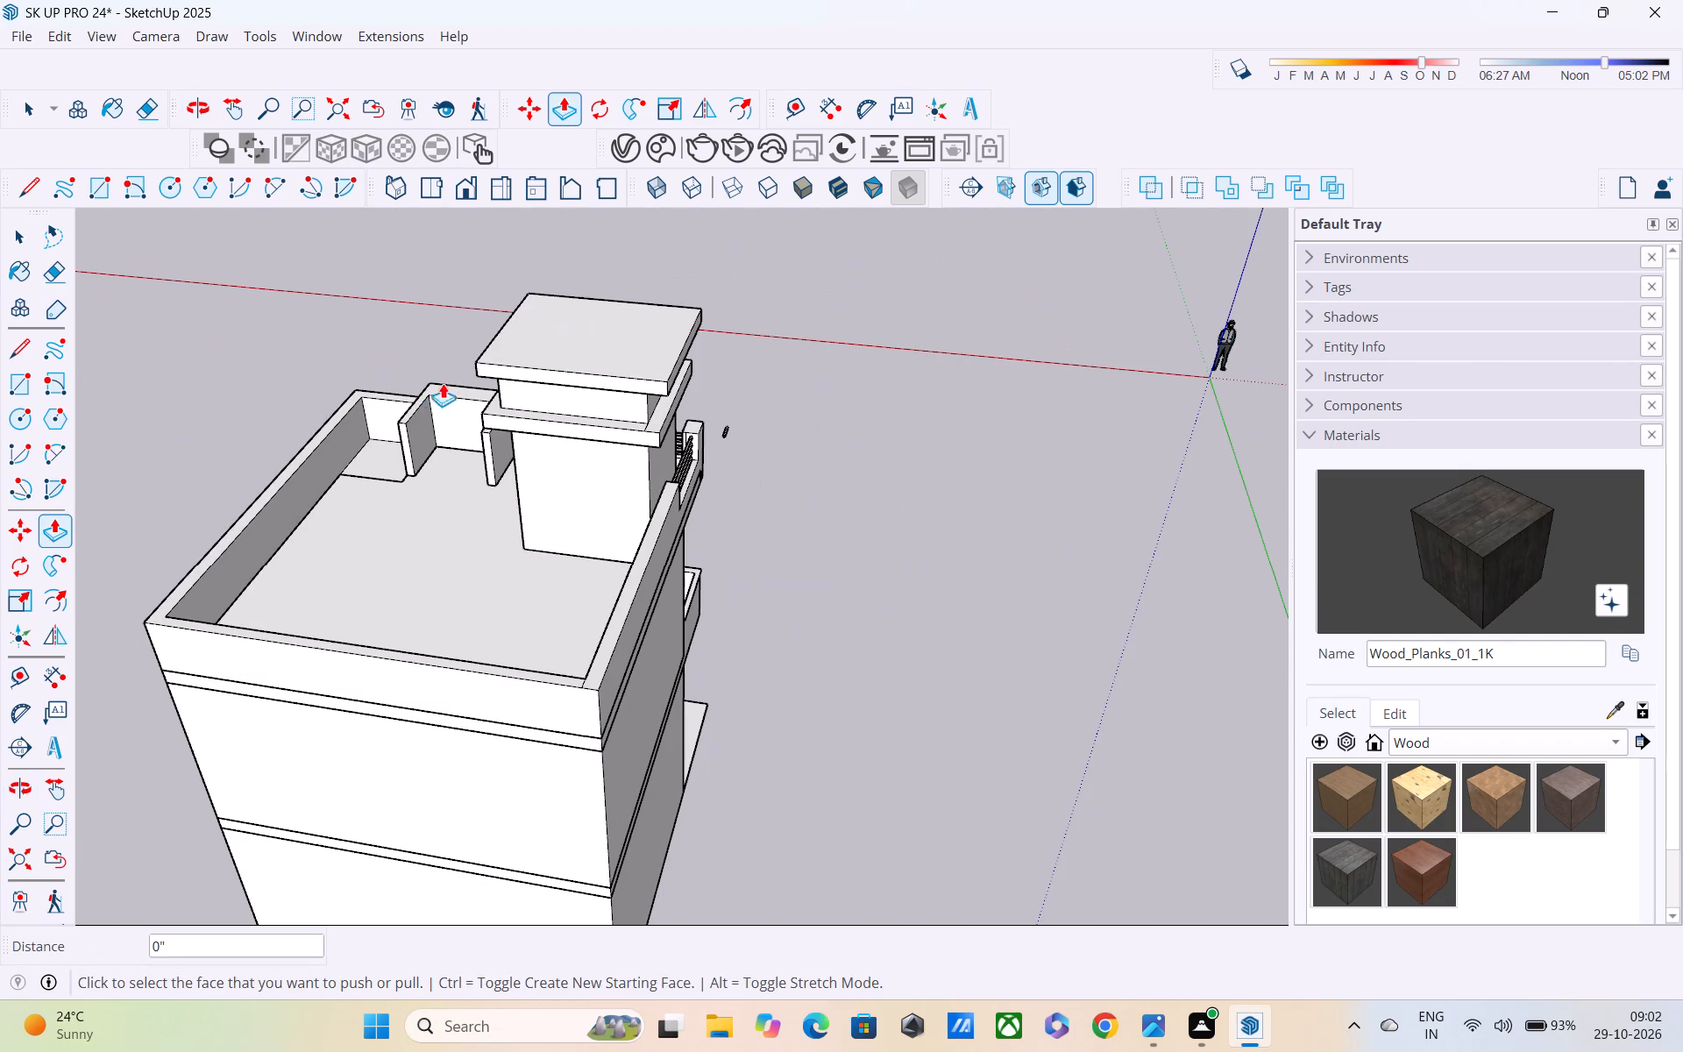
middle_drag(484, 383, 290, 169)
scroll(290, 169, down, 1)
scroll(426, 307, up, 1)
scroll(433, 313, down, 5)
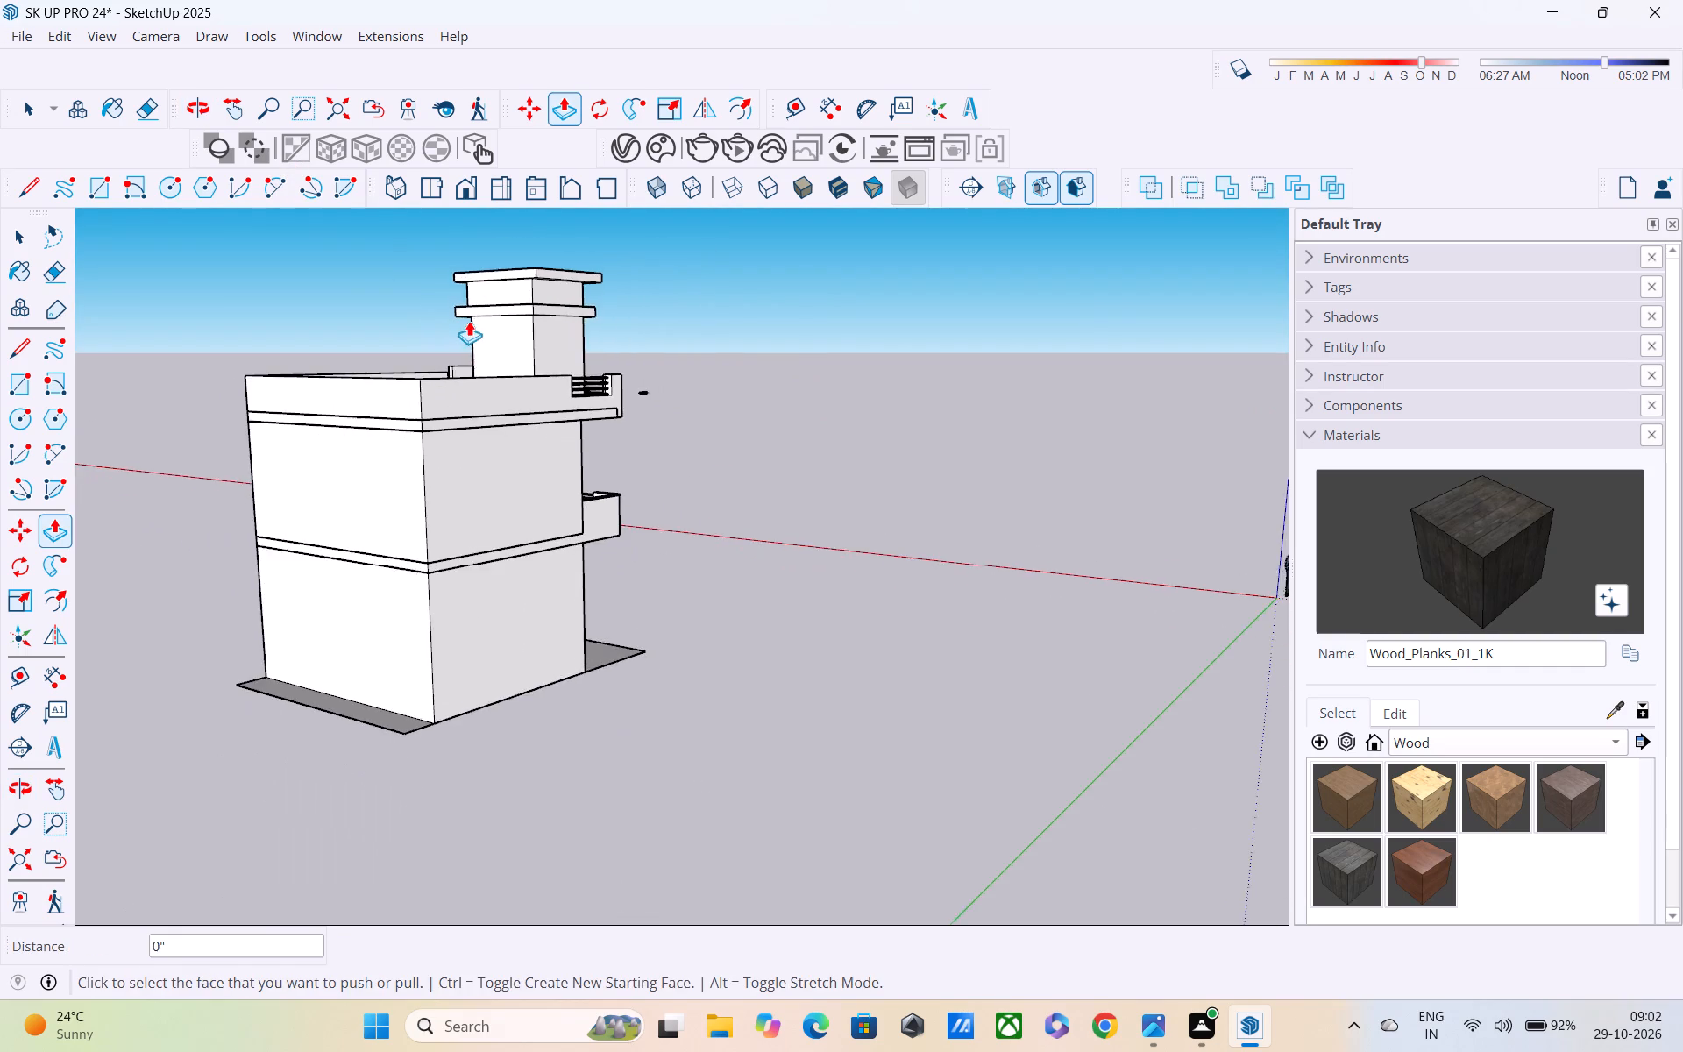
middle_drag(469, 321, 306, 201)
scroll(292, 200, down, 3)
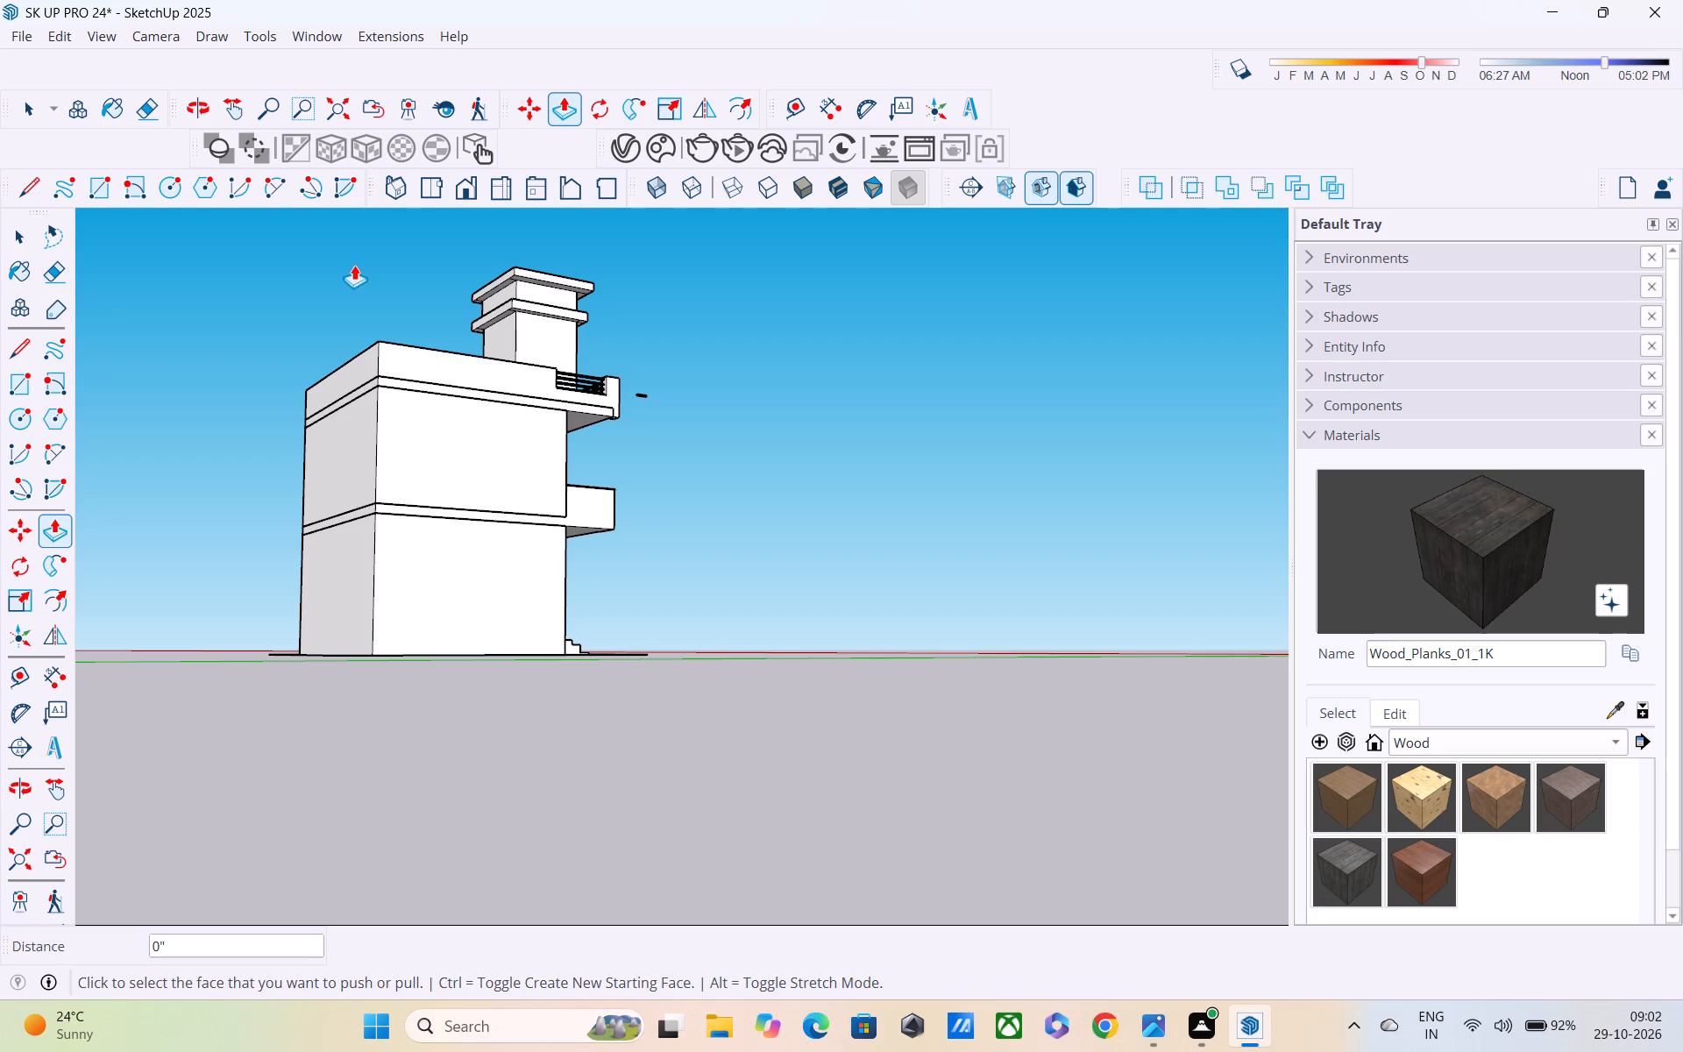
scroll(364, 157, down, 3)
middle_drag(393, 203, 509, 217)
shift+scroll(393, 203, up, 1)
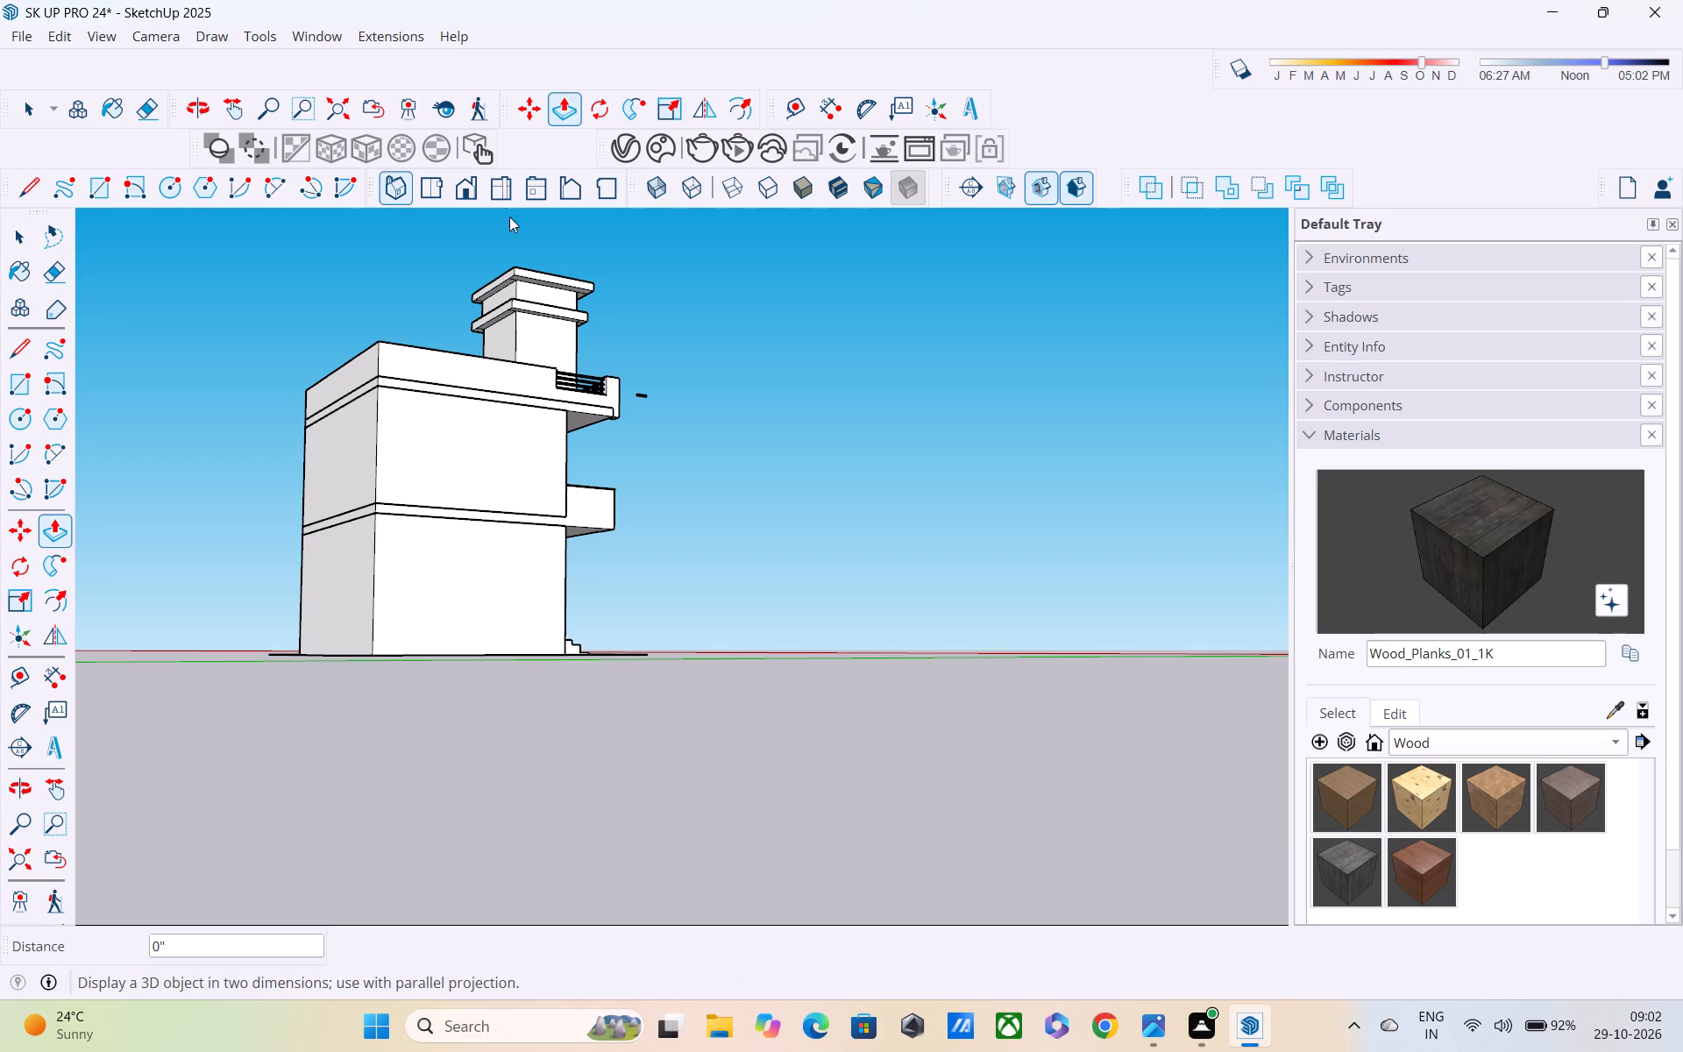
middle_drag(509, 217, 515, 230)
middle_drag(526, 311, 574, 518)
middle_drag(521, 342, 735, 586)
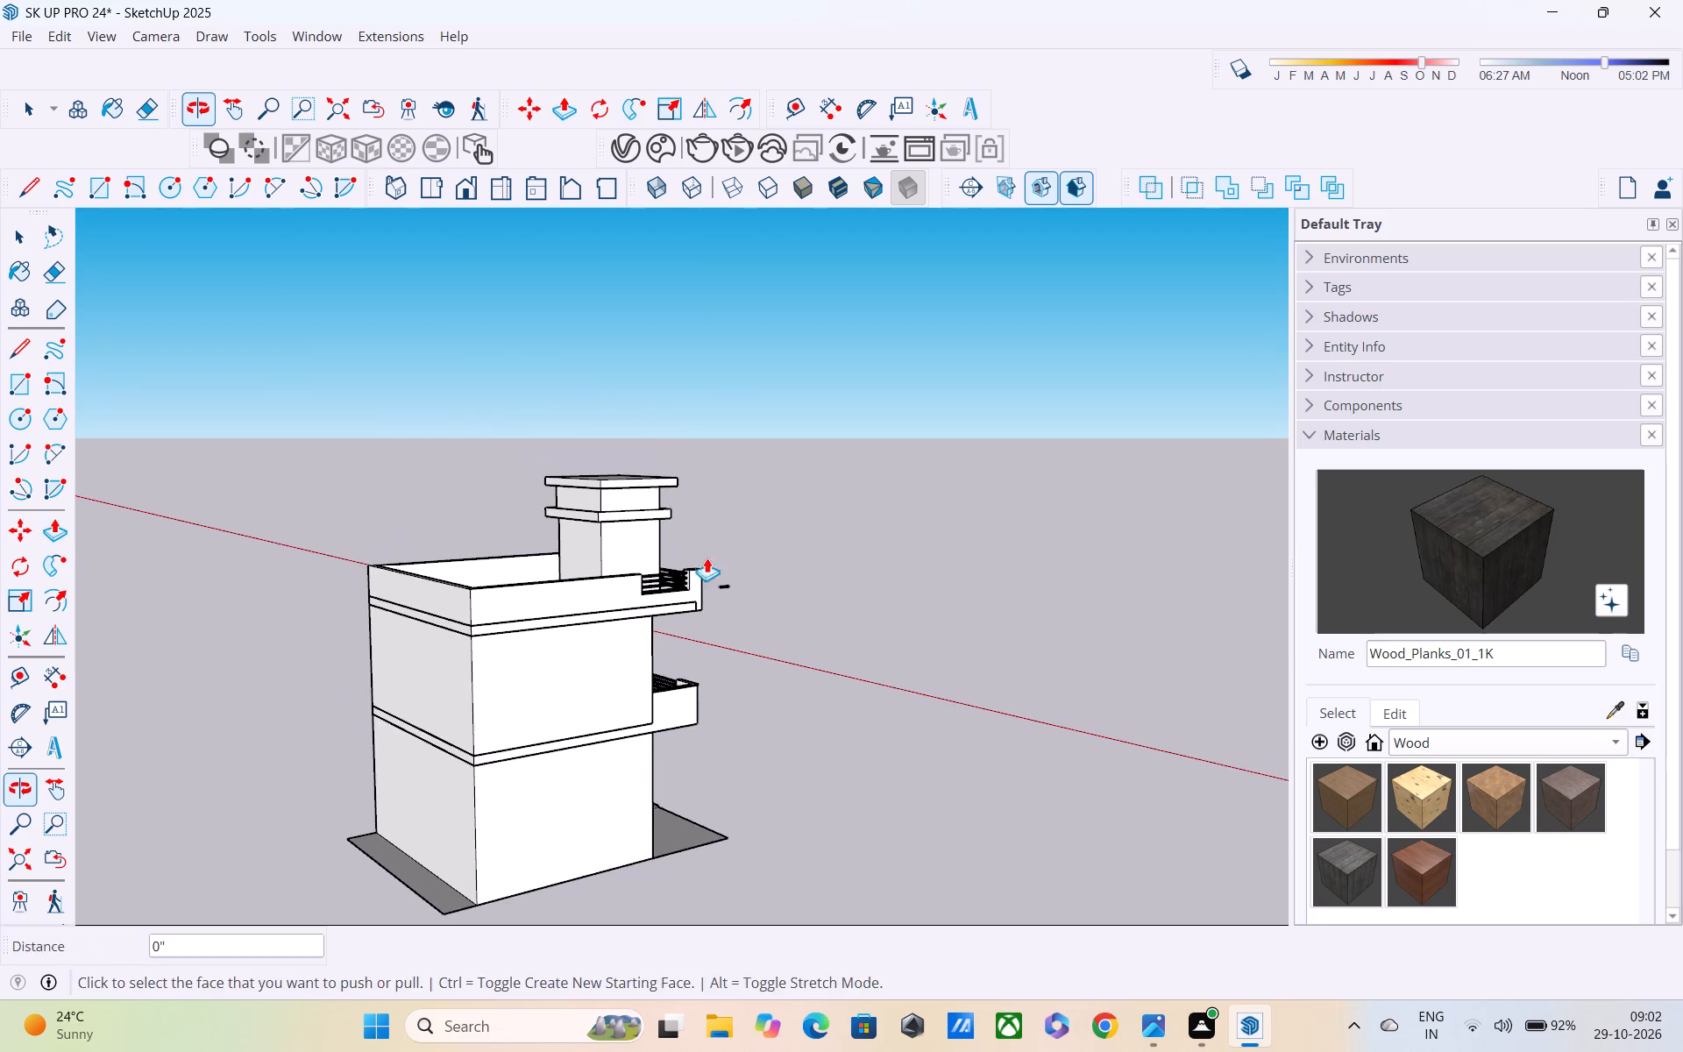
middle_drag(686, 549, 339, 554)
scroll(405, 532, up, 3)
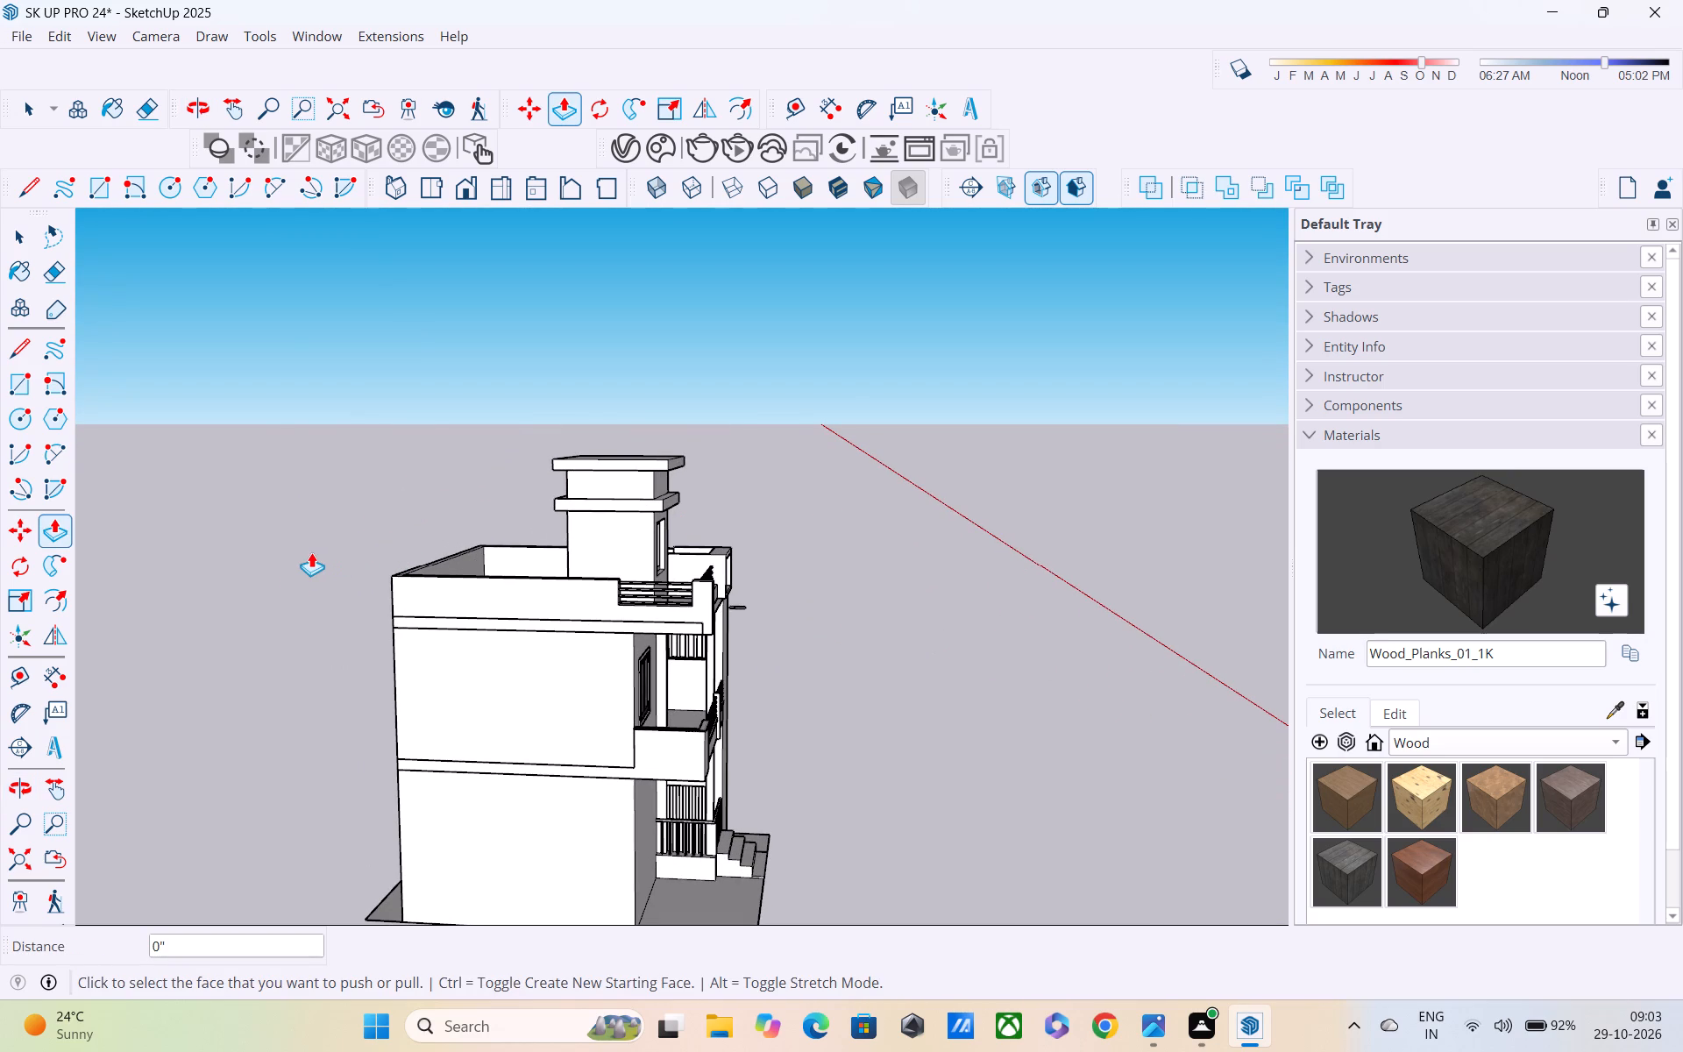
Draw a rectangle about 4' 1 1/2" by 1' 2 1/8" on the top band's underside along the outer side, starting at its rear end.
key(r)
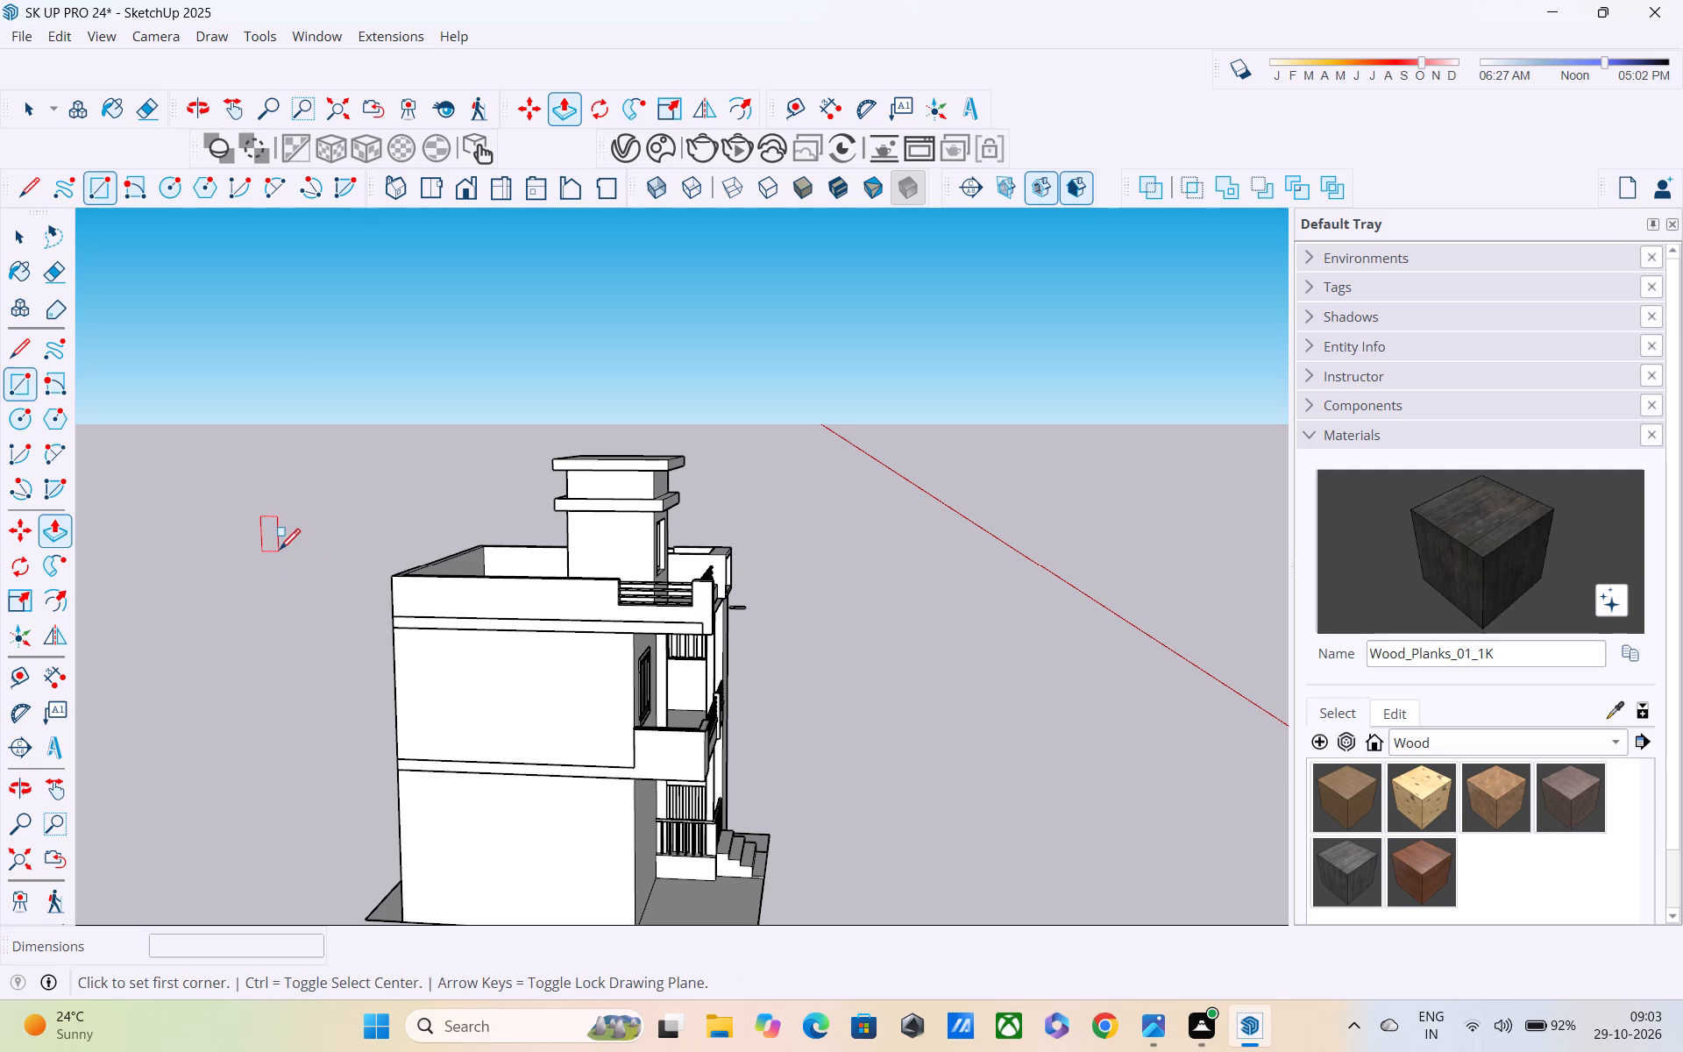
scroll(630, 473, up, 2)
middle_drag(565, 450, 562, 290)
scroll(529, 473, up, 2)
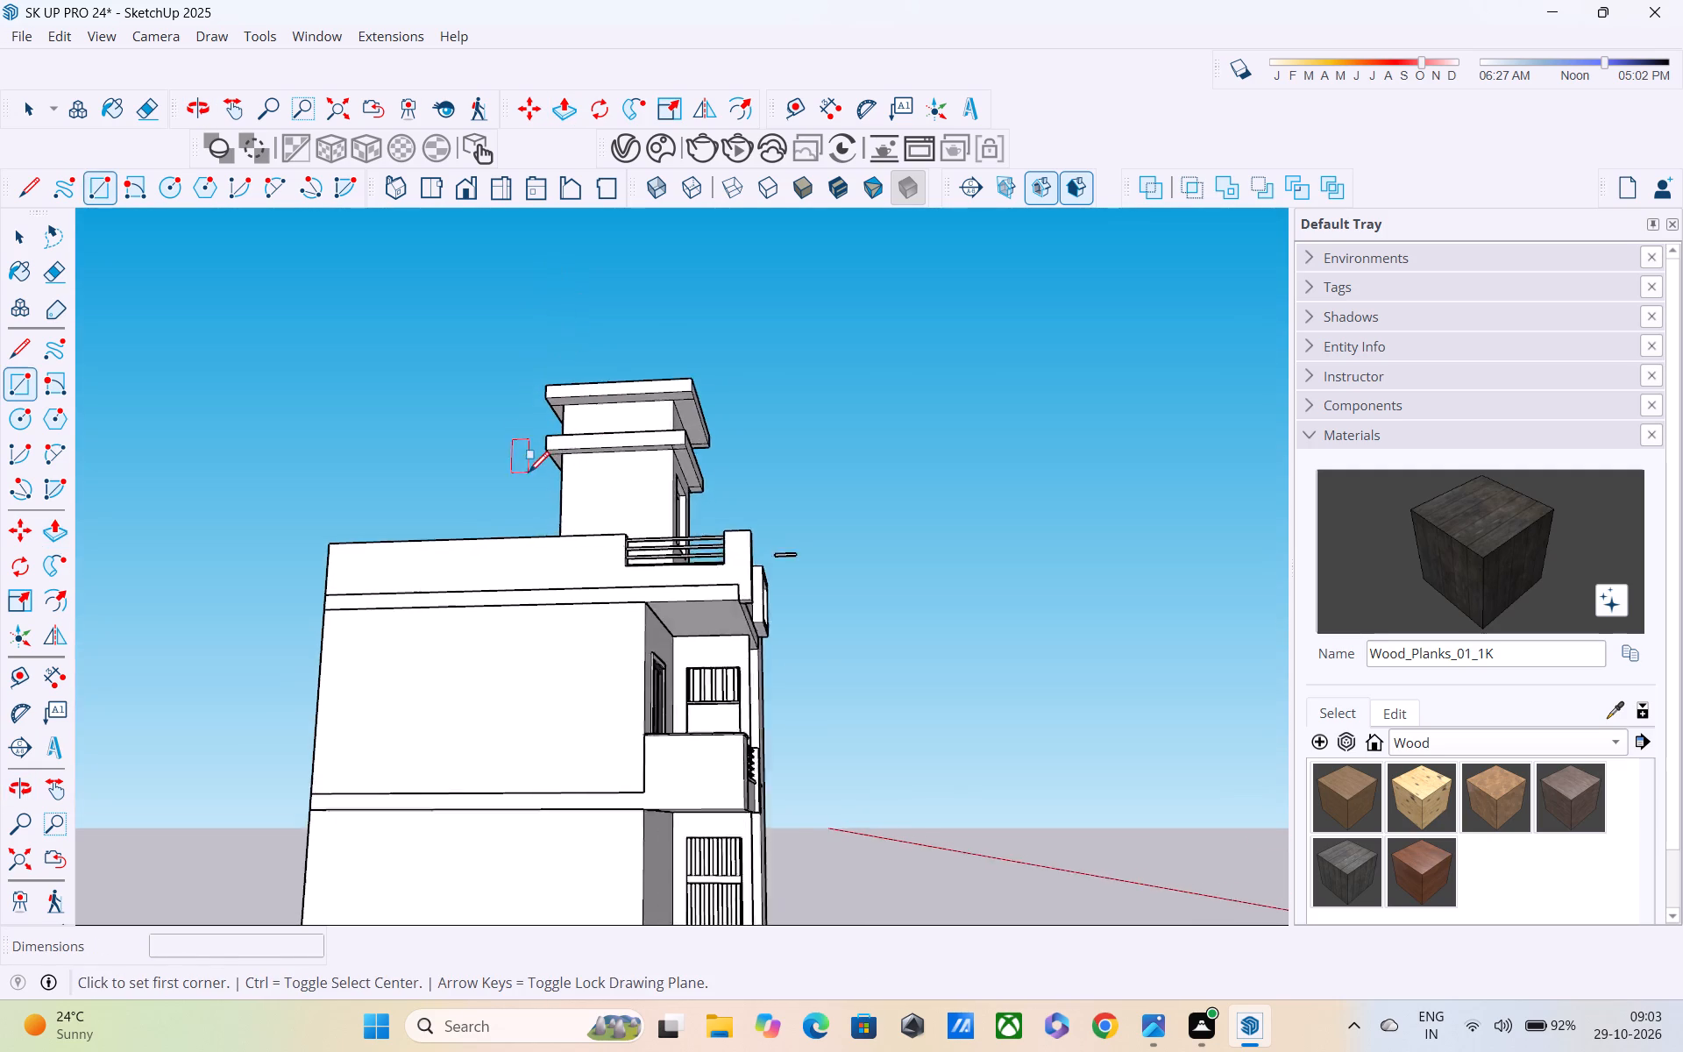
scroll(529, 474, up, 7)
scroll(550, 382, up, 4)
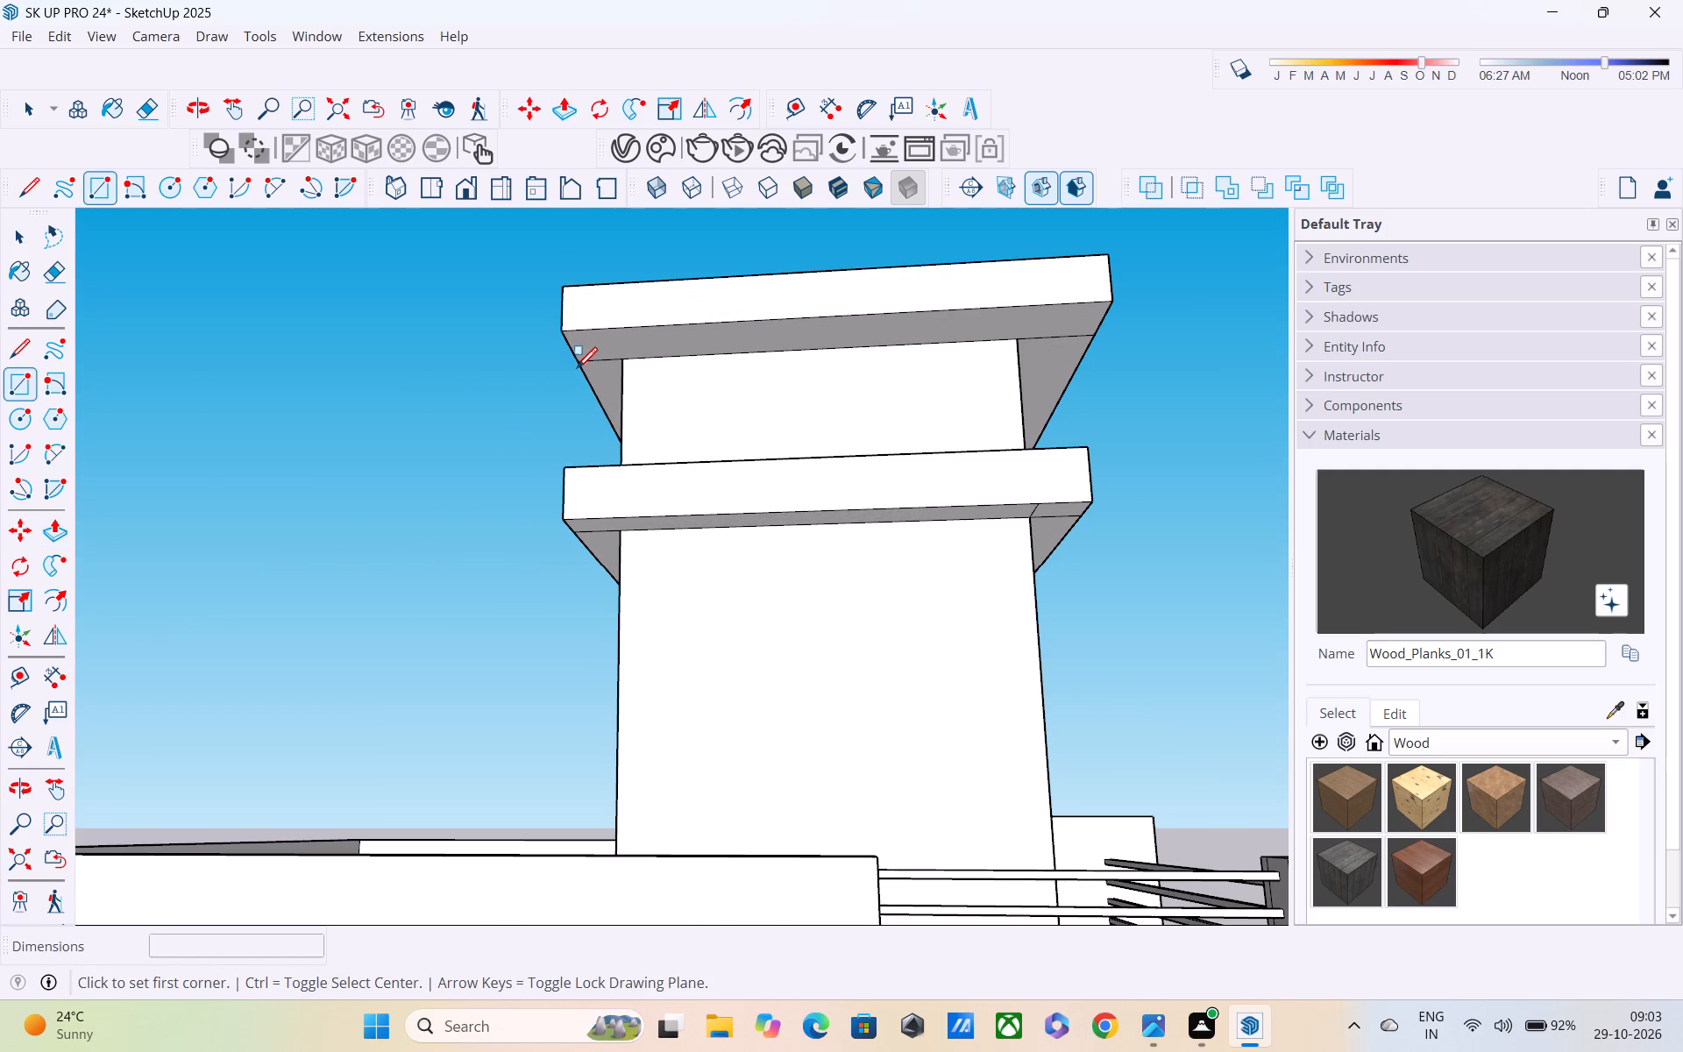
click(578, 370)
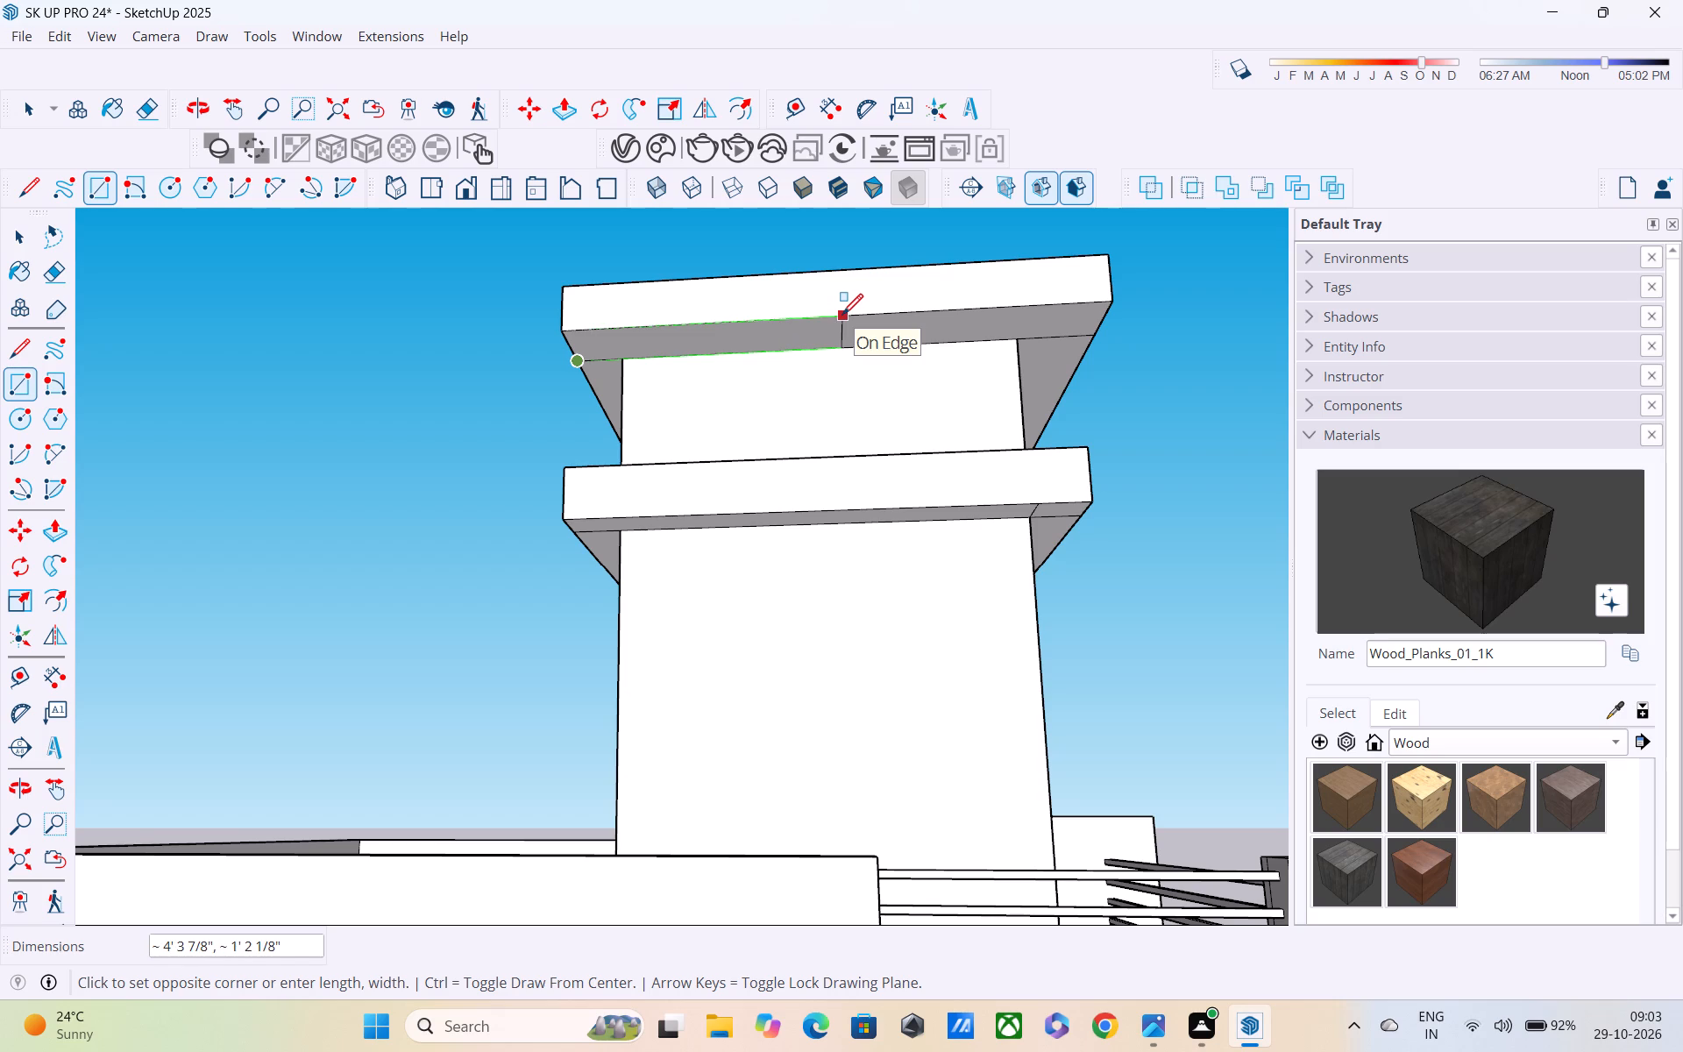
click(841, 318)
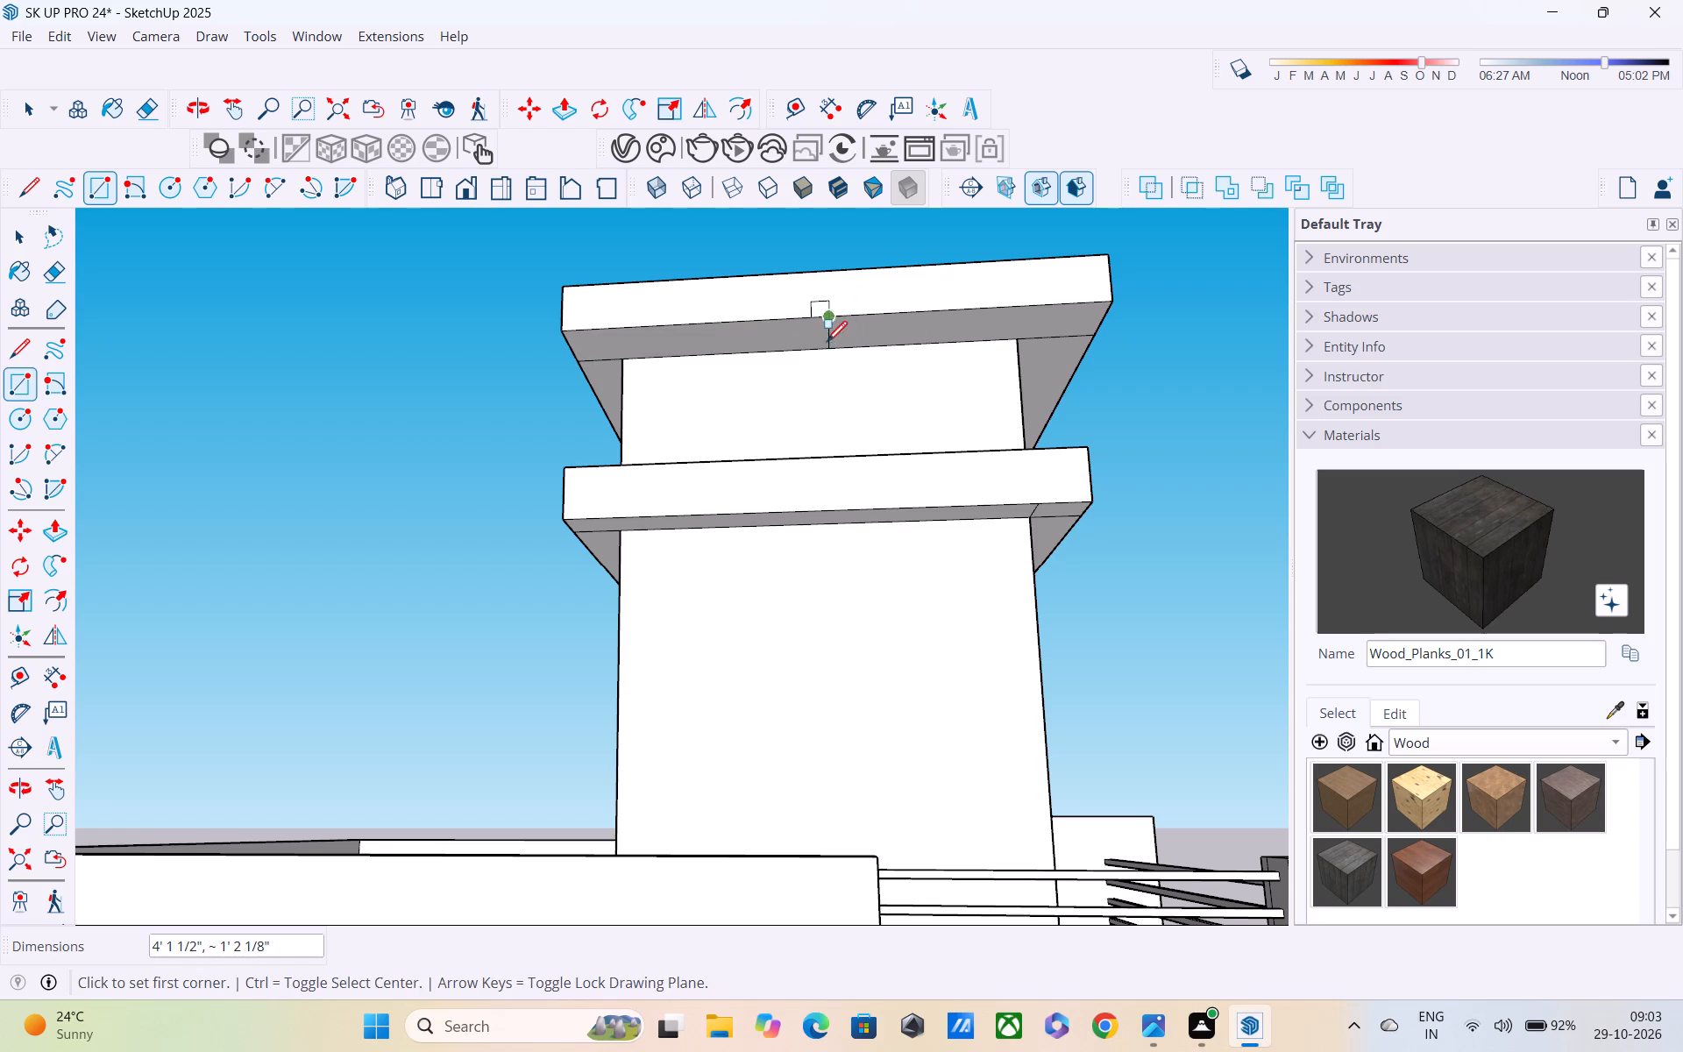
Push/Pull the rectangle on the top band's underside about 27' 2 7/16" down the outer side, ending on the ground-floor wall.
middle_drag(827, 353, 832, 372)
key(p)
click(806, 338)
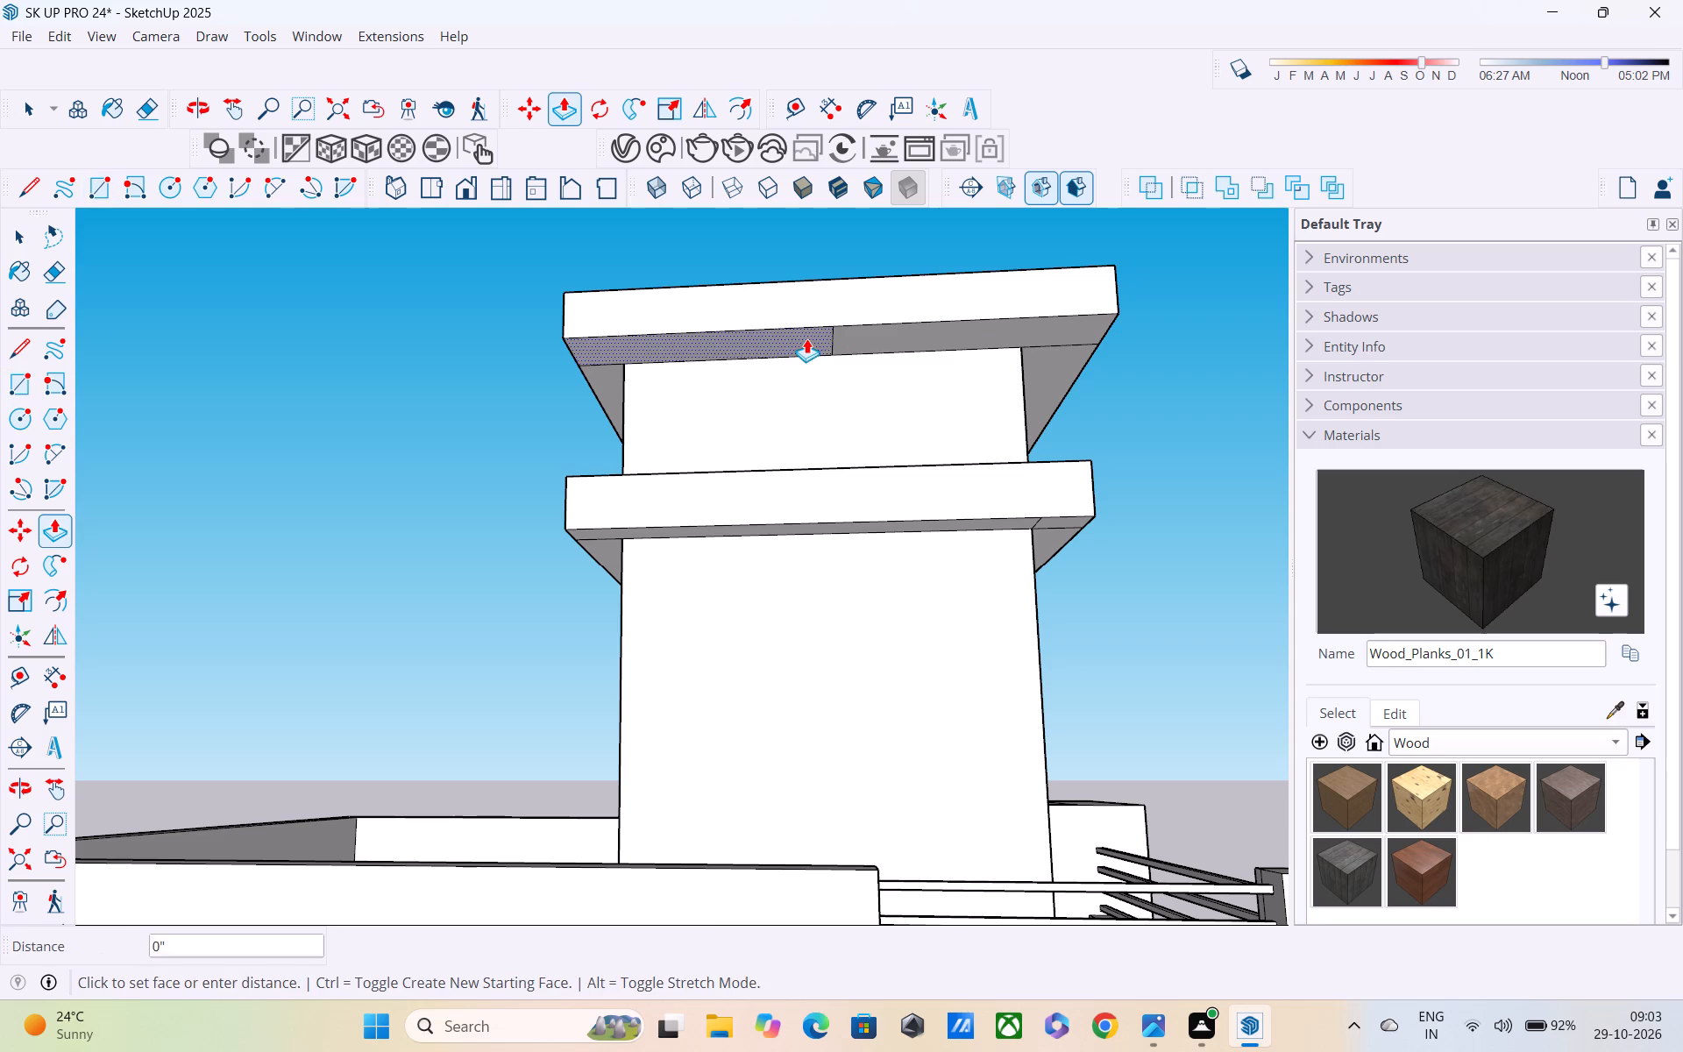
scroll(800, 522, down, 4)
middle_drag(748, 784, 747, 845)
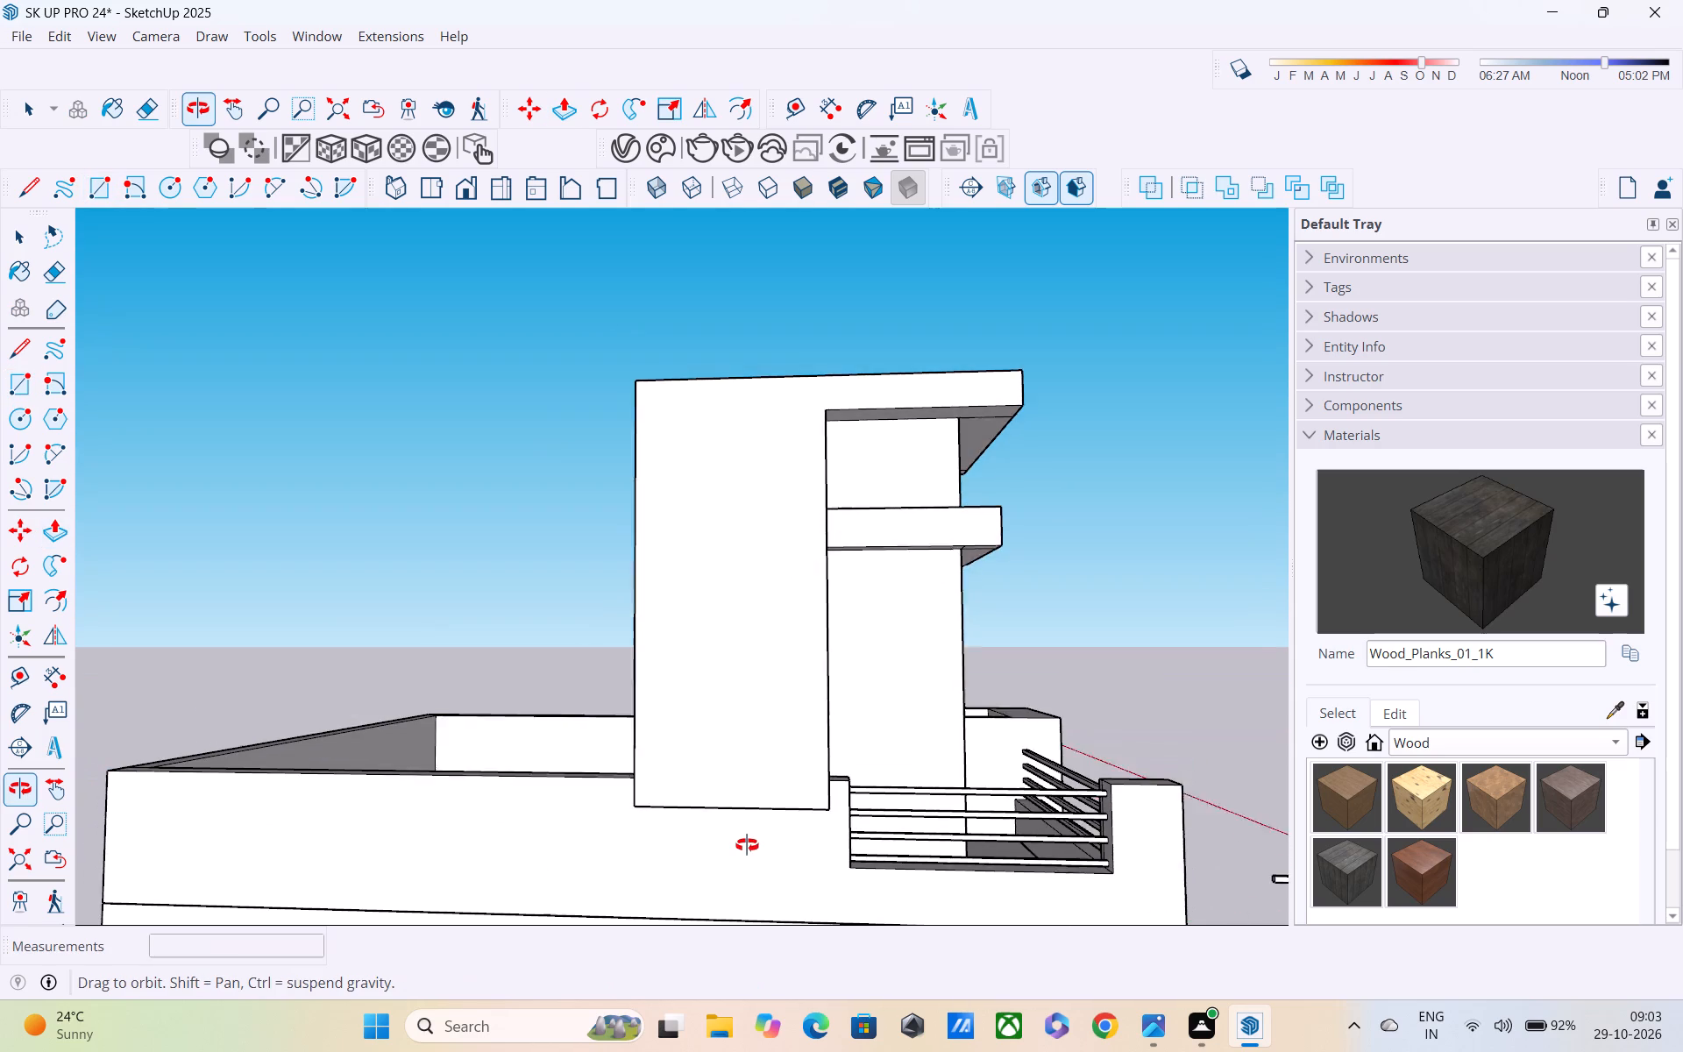
middle_drag(747, 845, 745, 845)
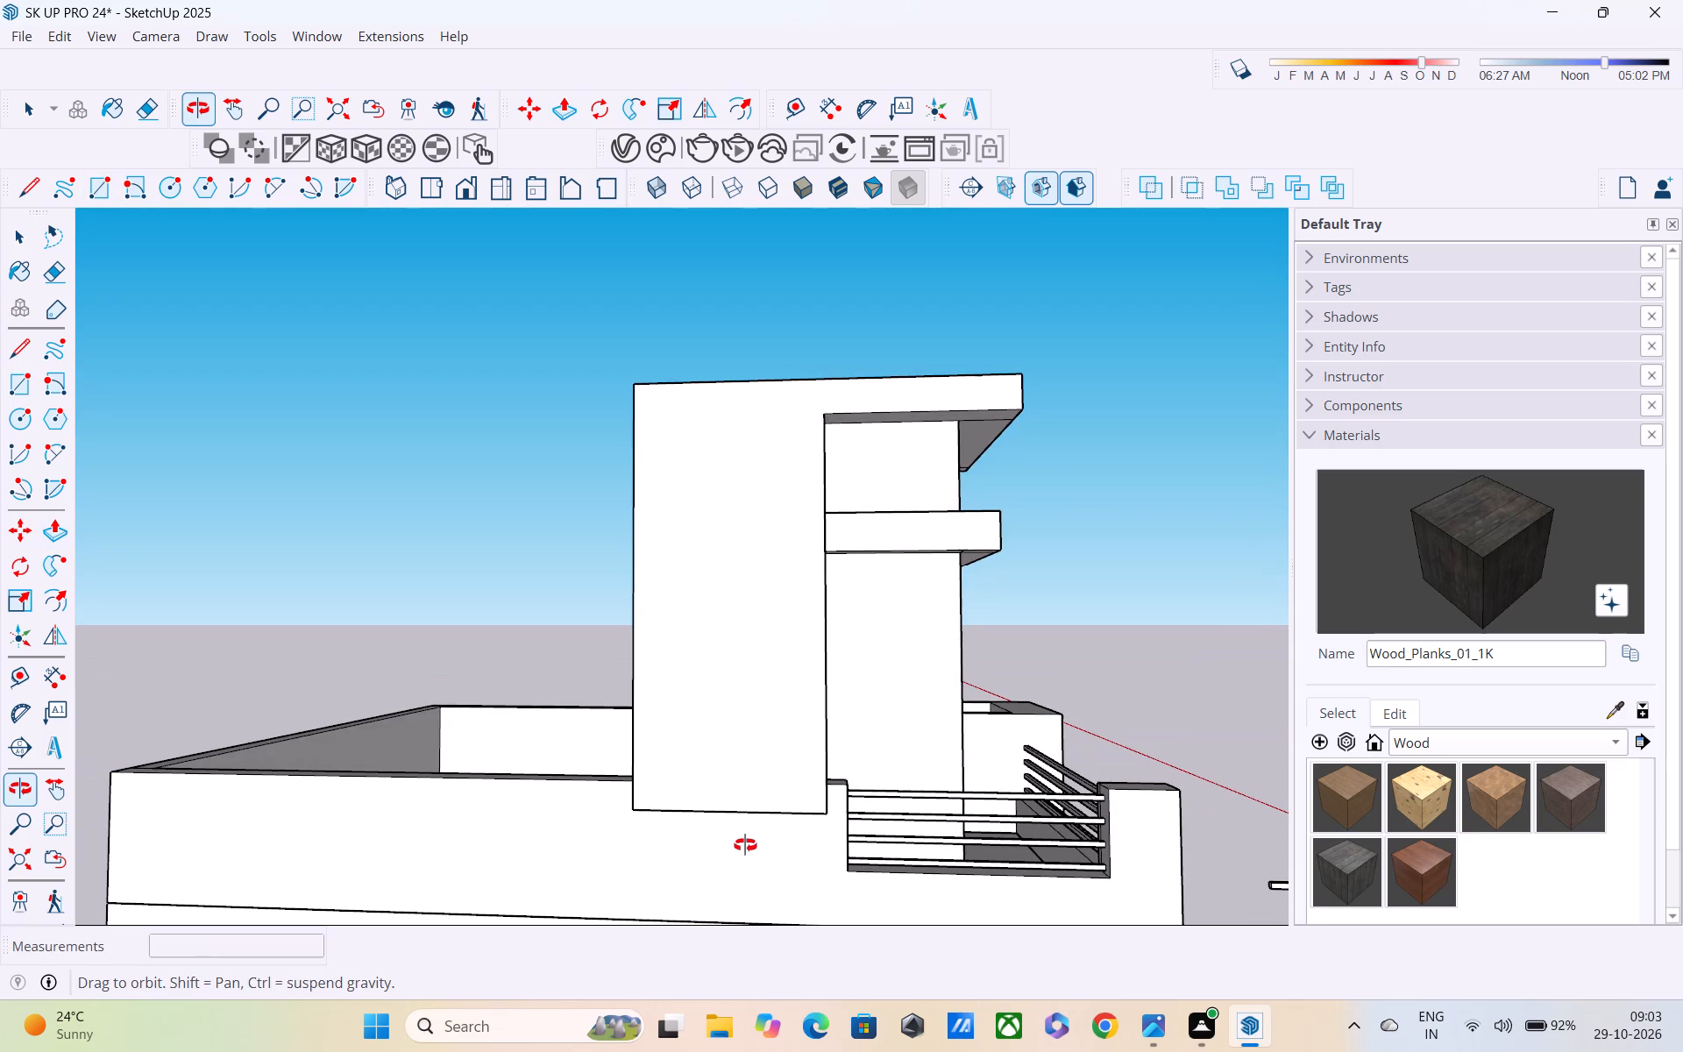
middle_drag(745, 845, 777, 603)
shift+middle_drag(783, 697, 805, 376)
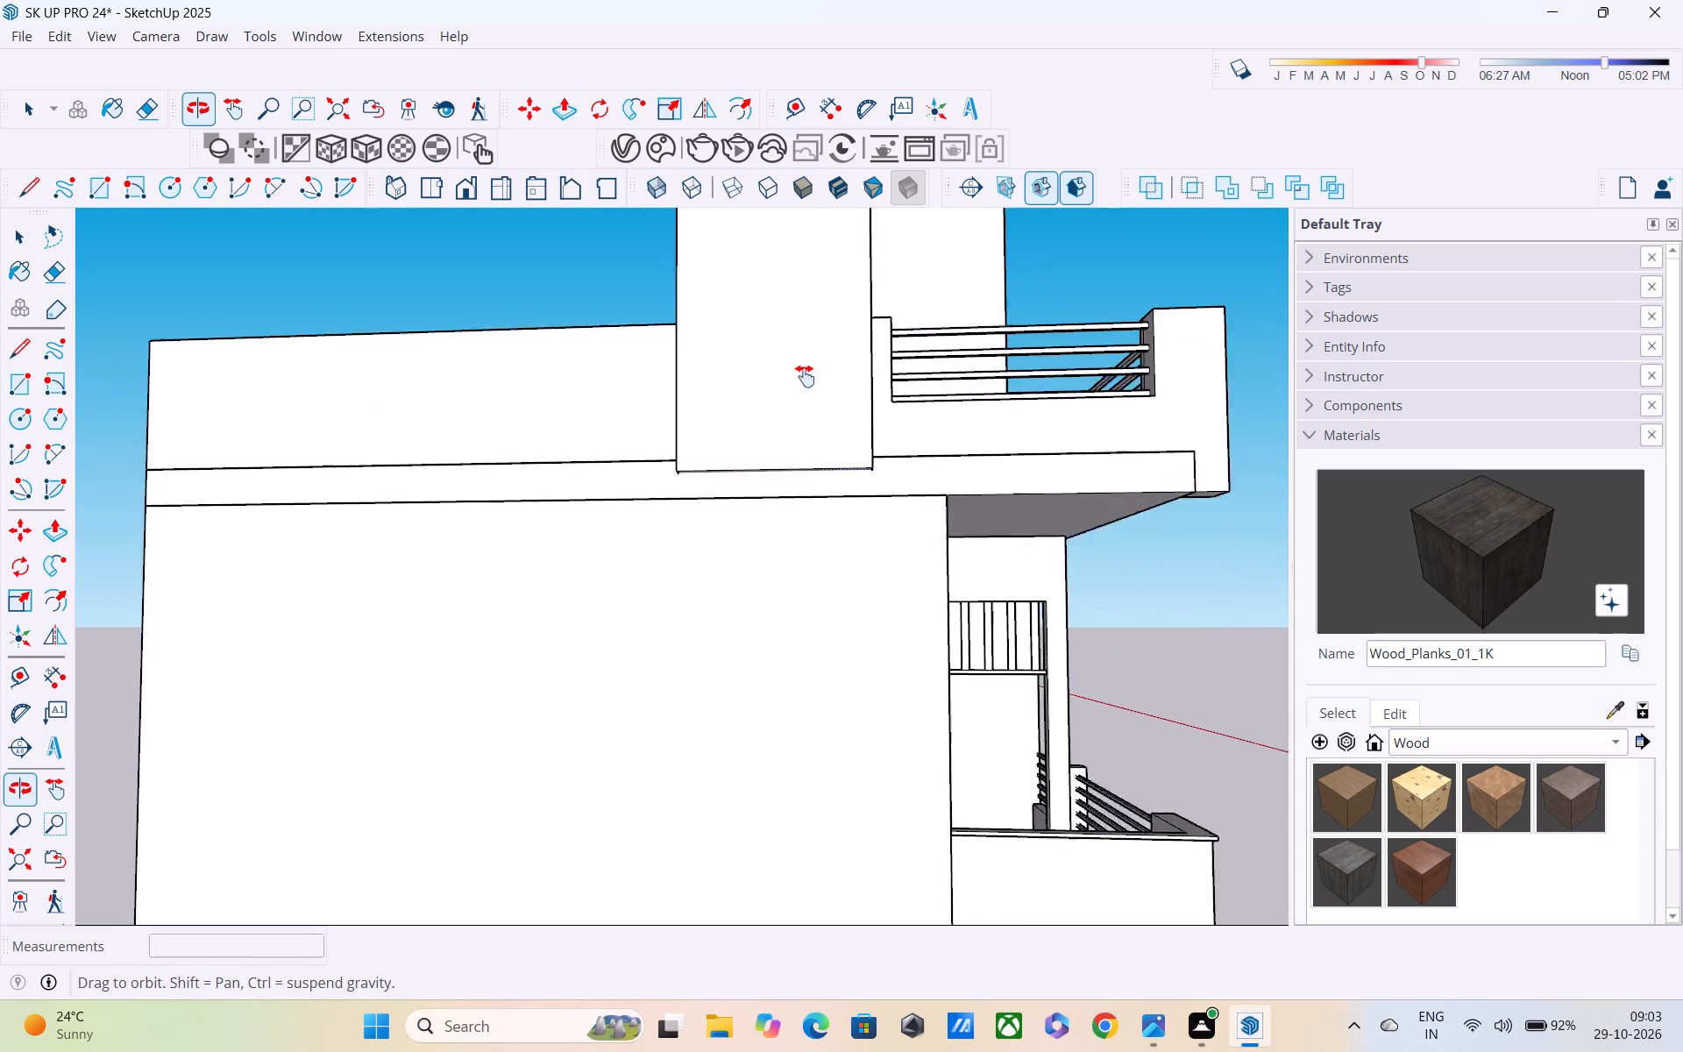
shift+middle_drag(805, 376, 806, 368)
middle_drag(809, 591, 316, 602)
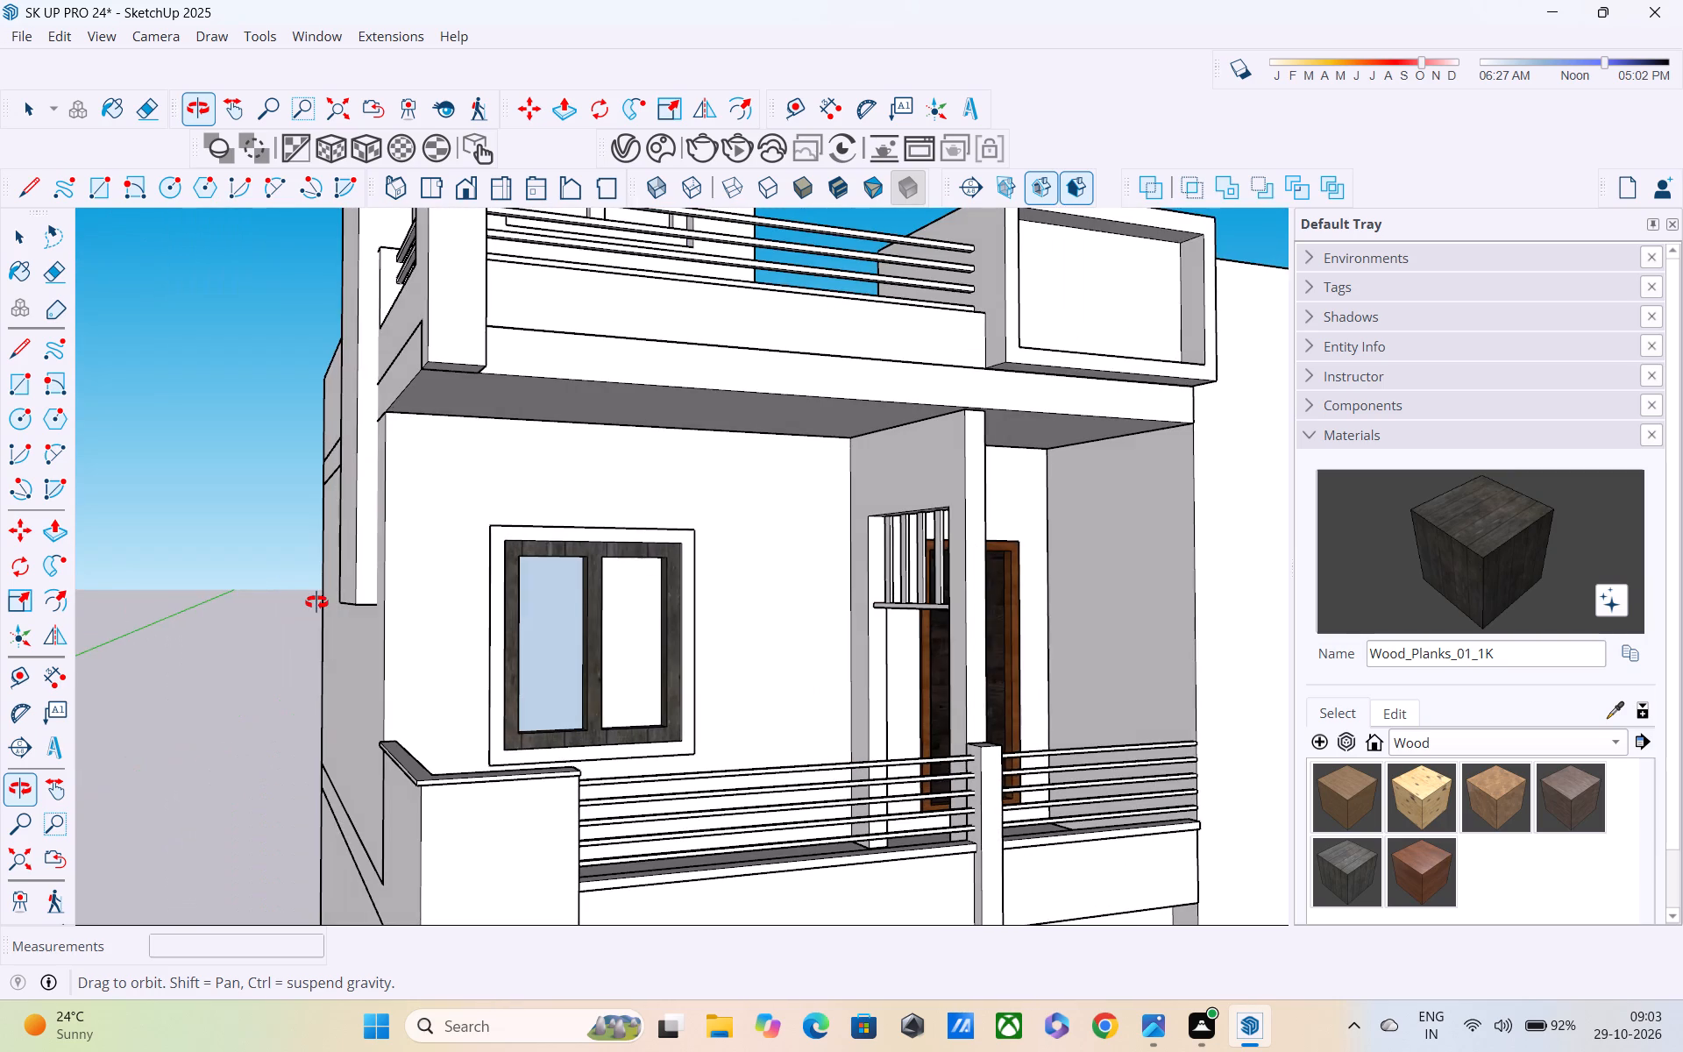
middle_drag(316, 602, 504, 478)
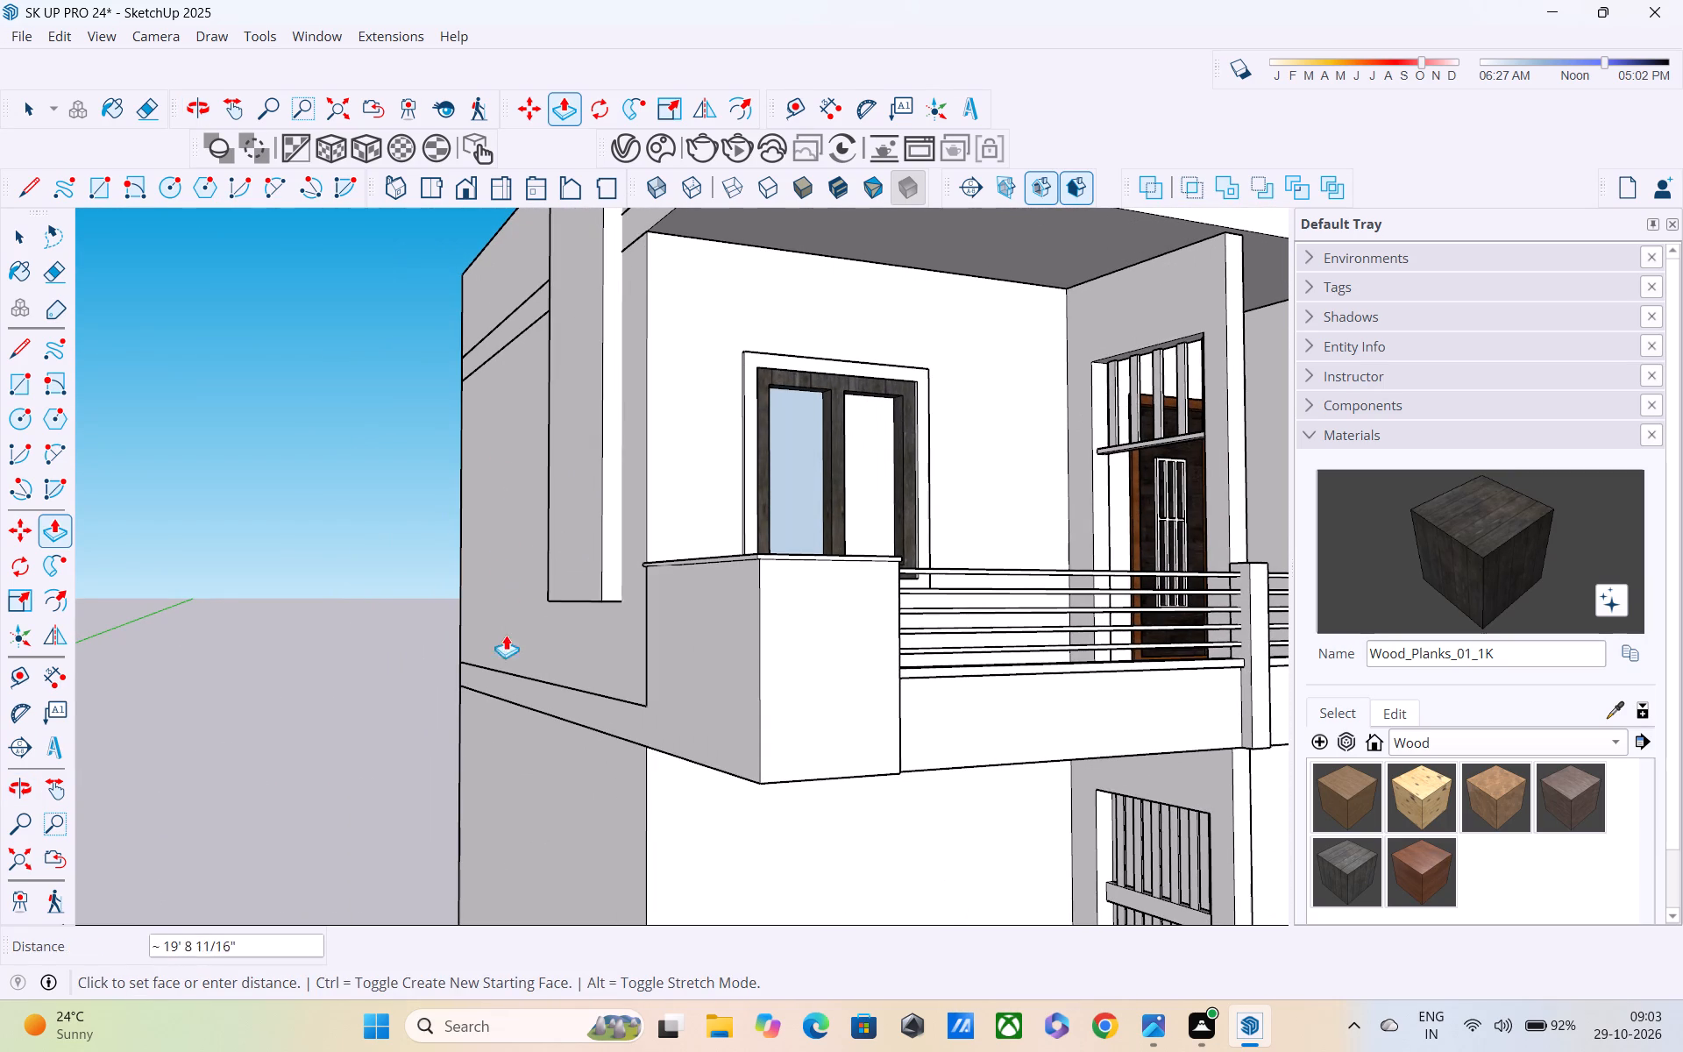
scroll(506, 653, down, 2)
shift+middle_drag(504, 647, 628, 342)
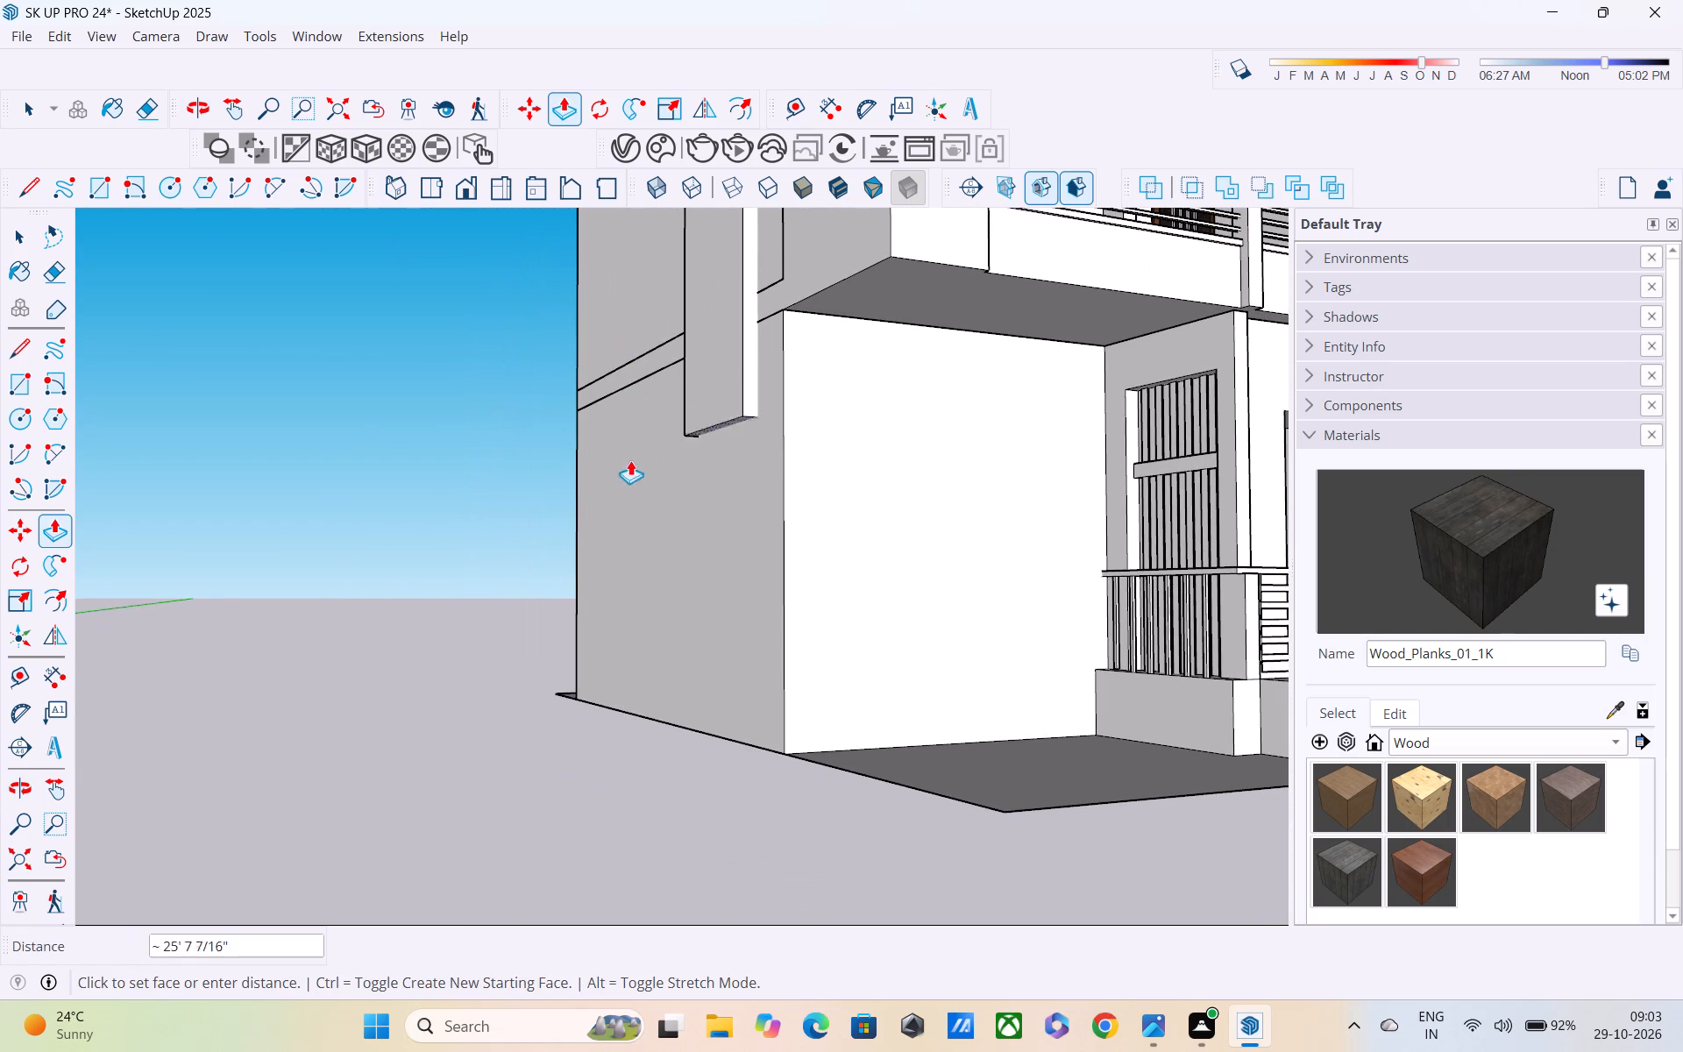
click(670, 486)
Adjust the new vertical slab's window-side face with Push/Pull toward the end of the terrace railing parapet.
middle_drag(711, 482, 561, 292)
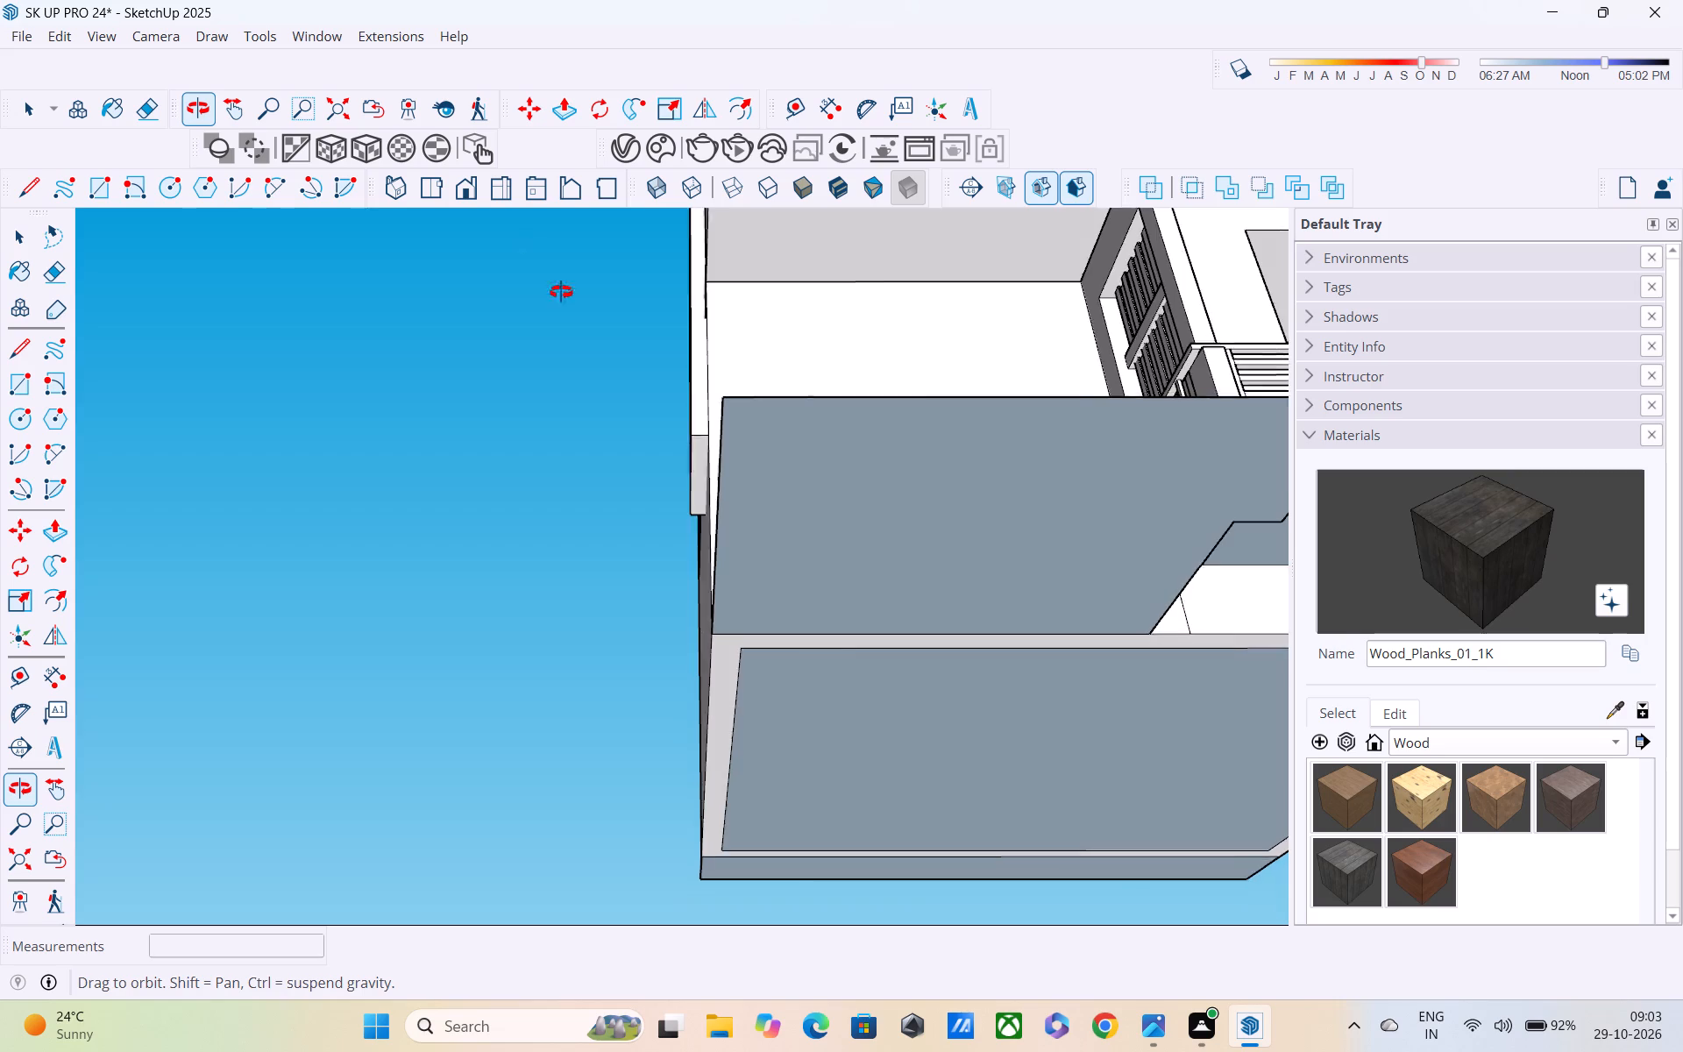
middle_drag(561, 292, 709, 549)
scroll(709, 549, up, 1)
scroll(698, 419, down, 6)
shift+middle_drag(716, 501, 732, 696)
scroll(725, 468, down, 4)
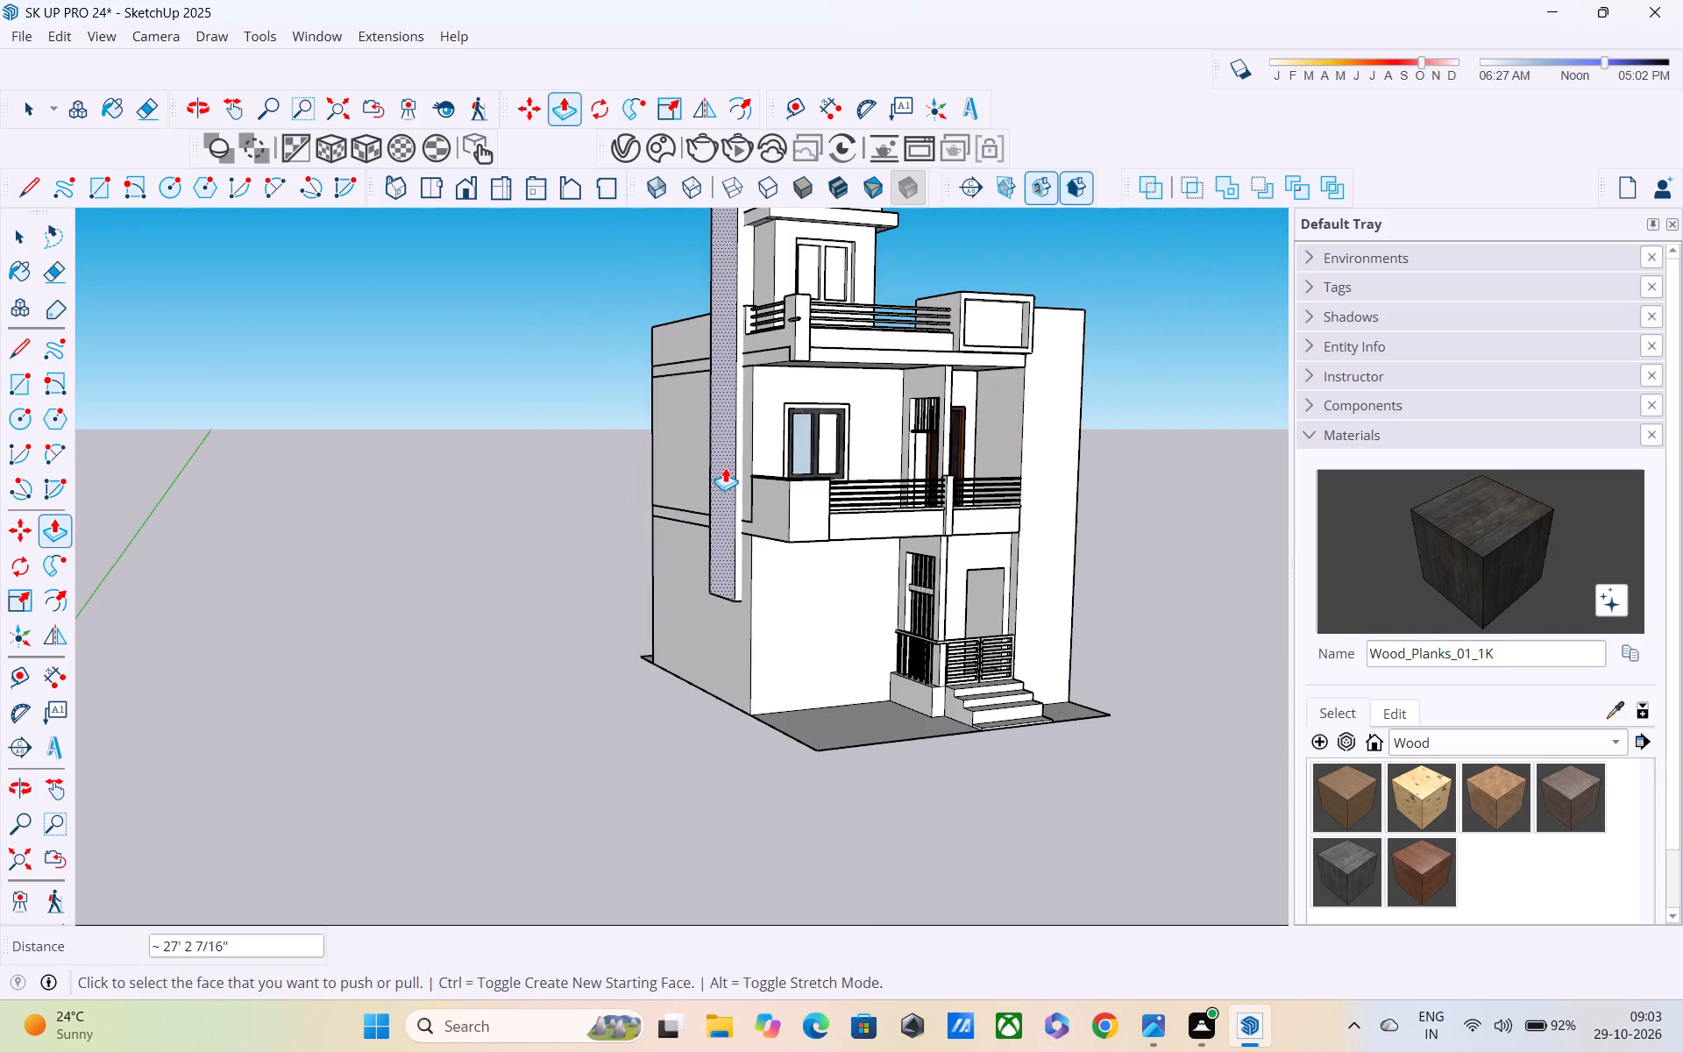
middle_drag(727, 466, 781, 733)
scroll(780, 491, up, 5)
scroll(787, 426, down, 5)
middle_drag(794, 430, 700, 488)
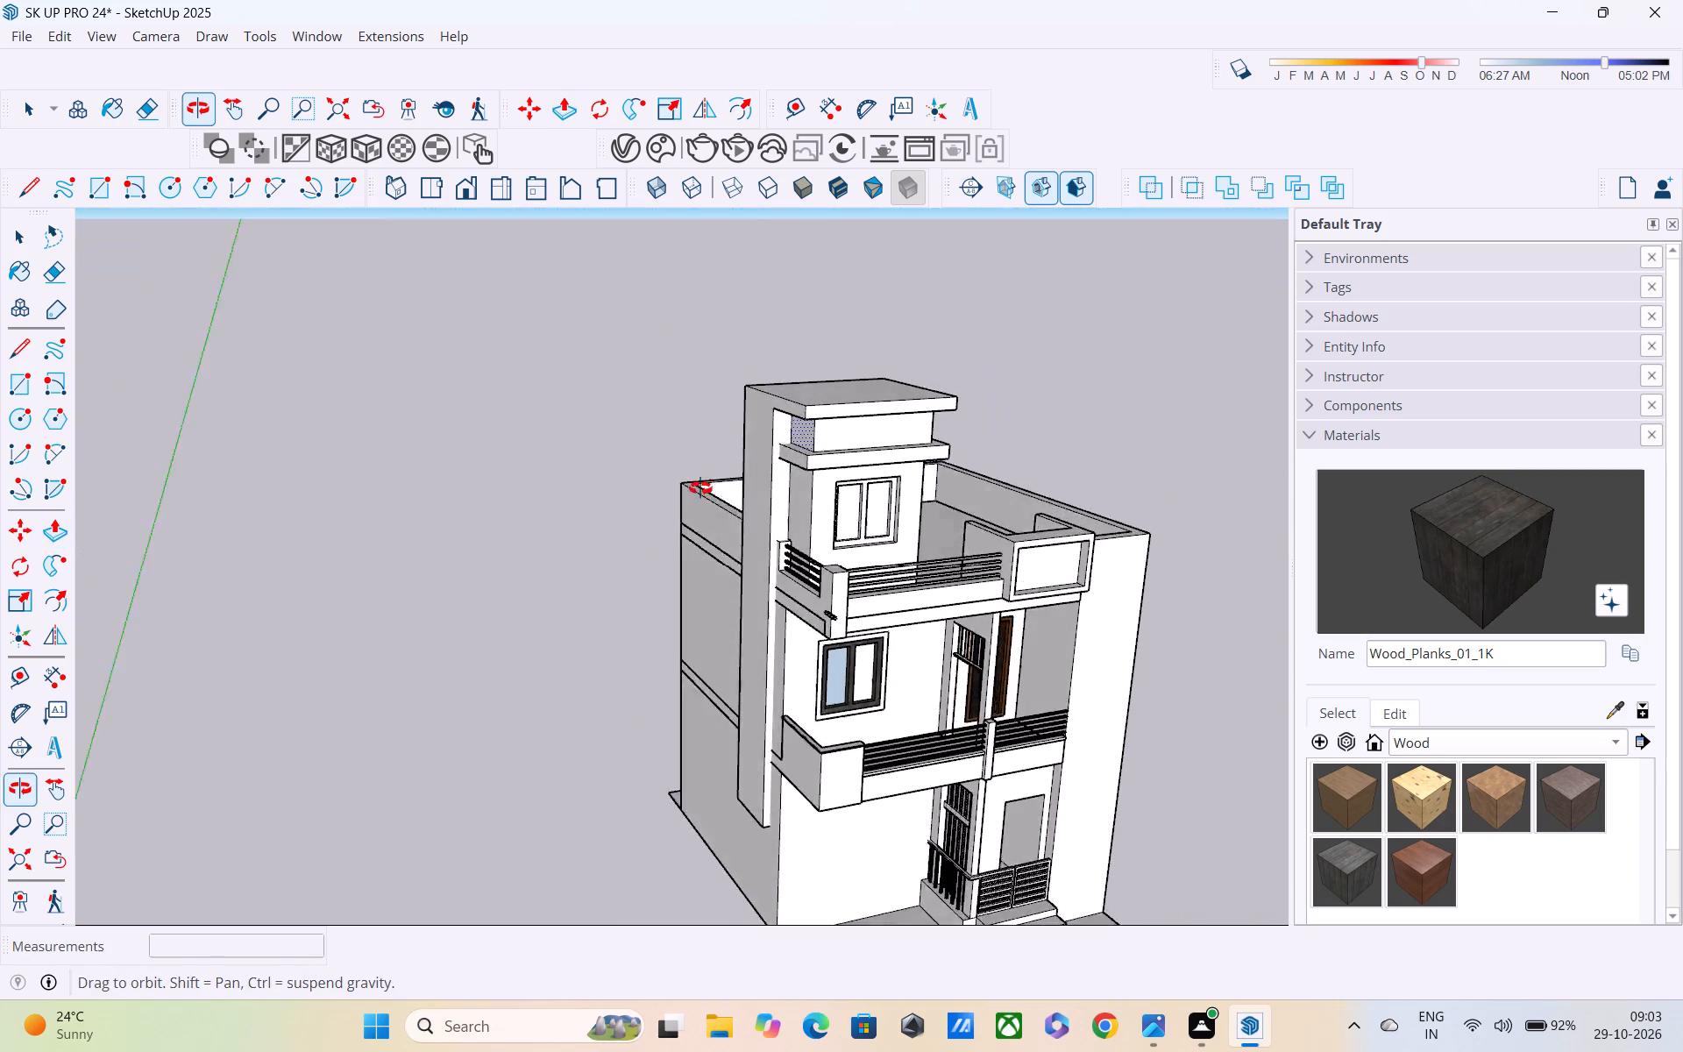
middle_drag(700, 488, 671, 488)
scroll(668, 488, up, 1)
scroll(663, 471, down, 1)
scroll(659, 463, up, 1)
scroll(659, 463, down, 3)
scroll(757, 530, up, 8)
middle_drag(755, 530, 775, 587)
click(738, 485)
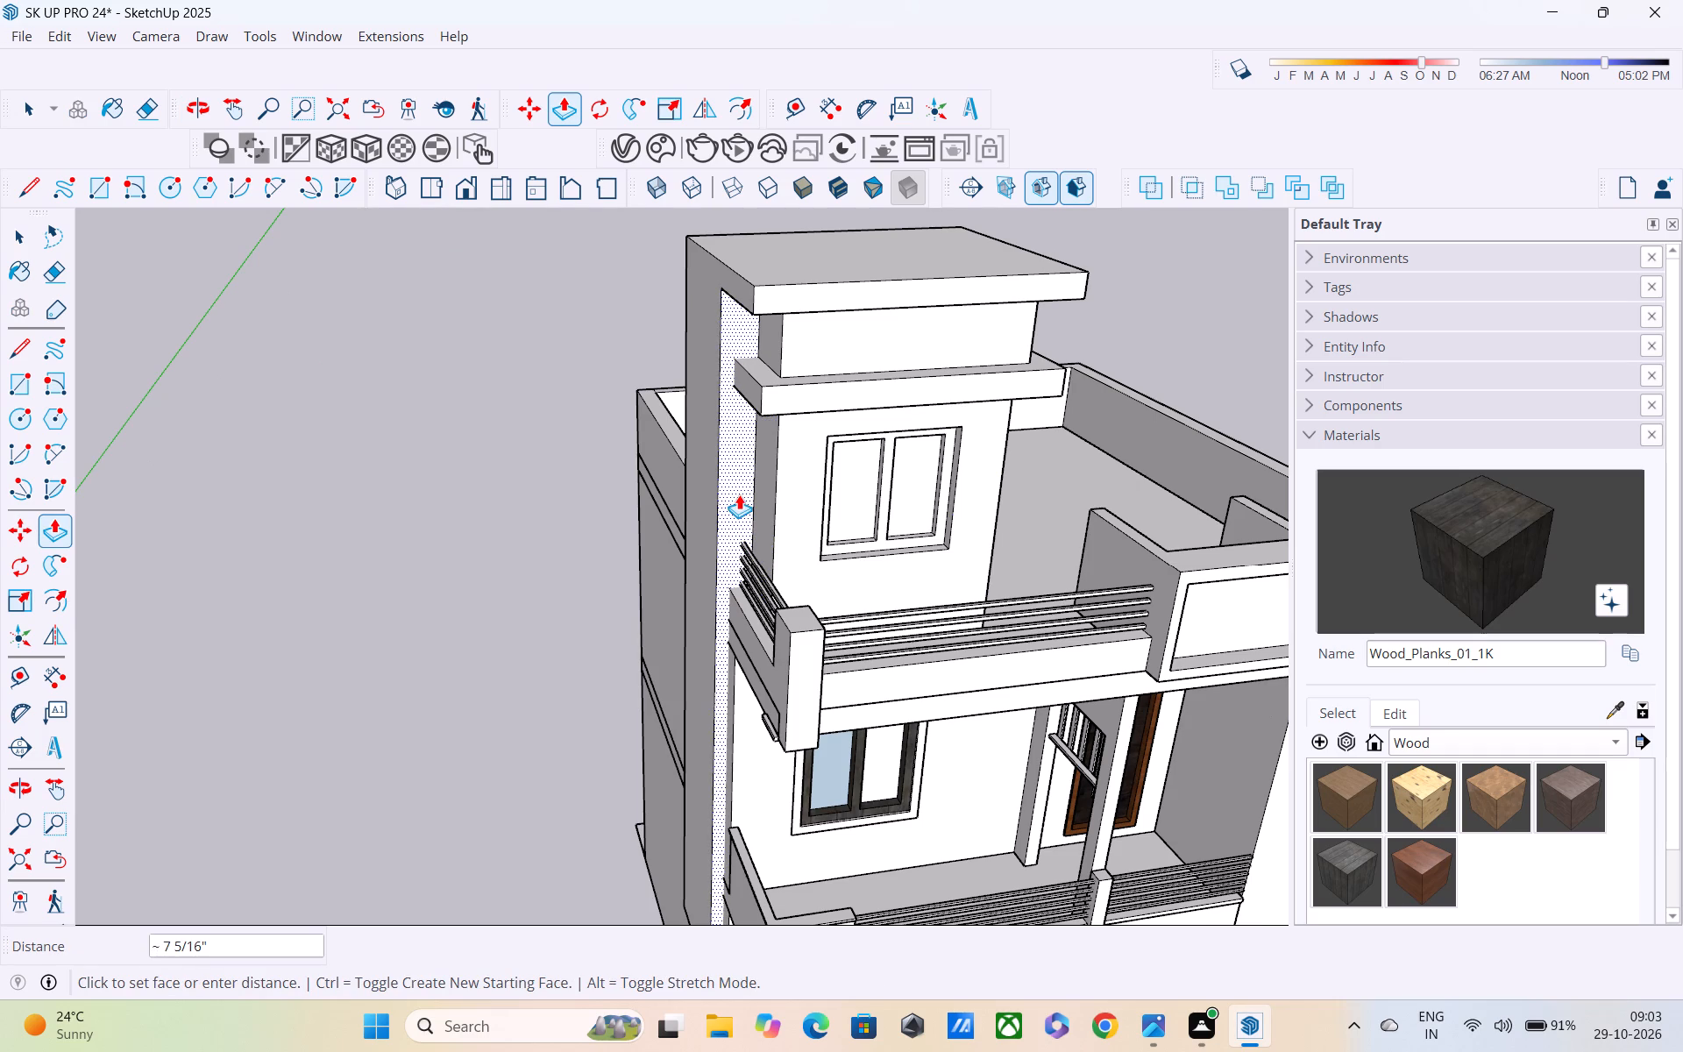
click(737, 492)
Pull the vertical slab's window-side face about 2 9/16" further forward so it covers the terrace parapet's end.
middle_drag(698, 551, 698, 392)
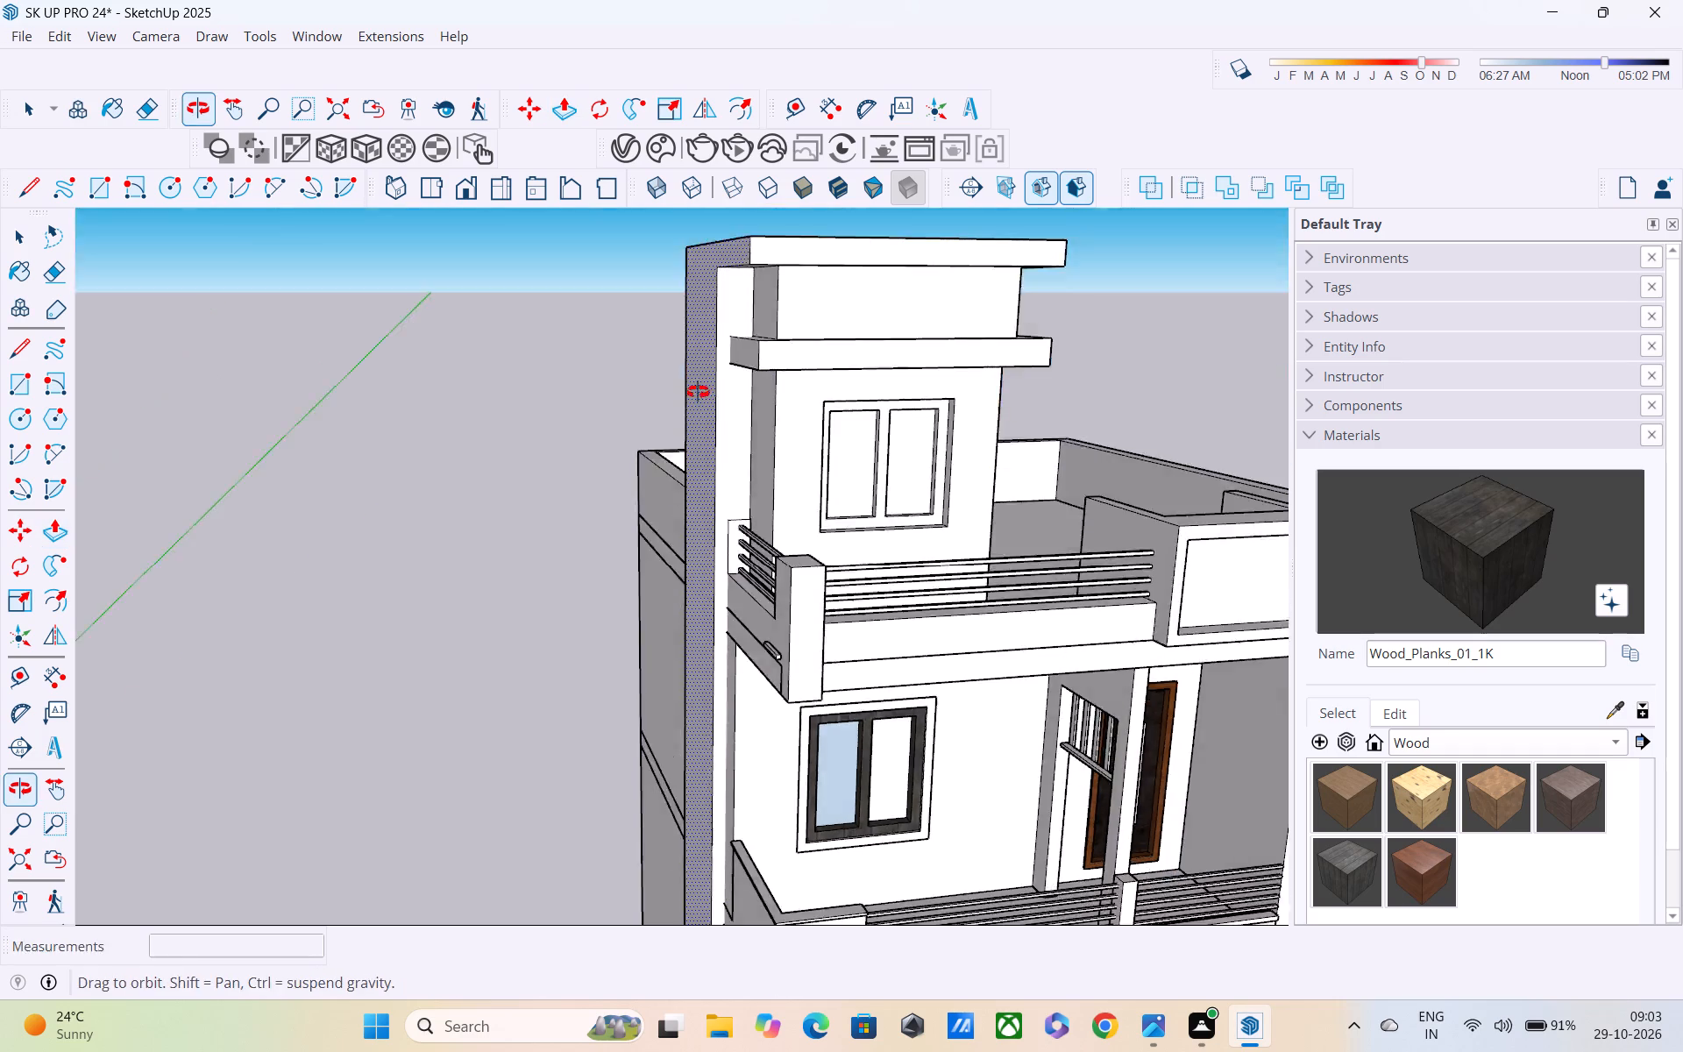
middle_drag(698, 392, 697, 293)
scroll(695, 292, down, 4)
key(space)
drag(602, 344, 606, 356)
scroll(640, 406, up, 1)
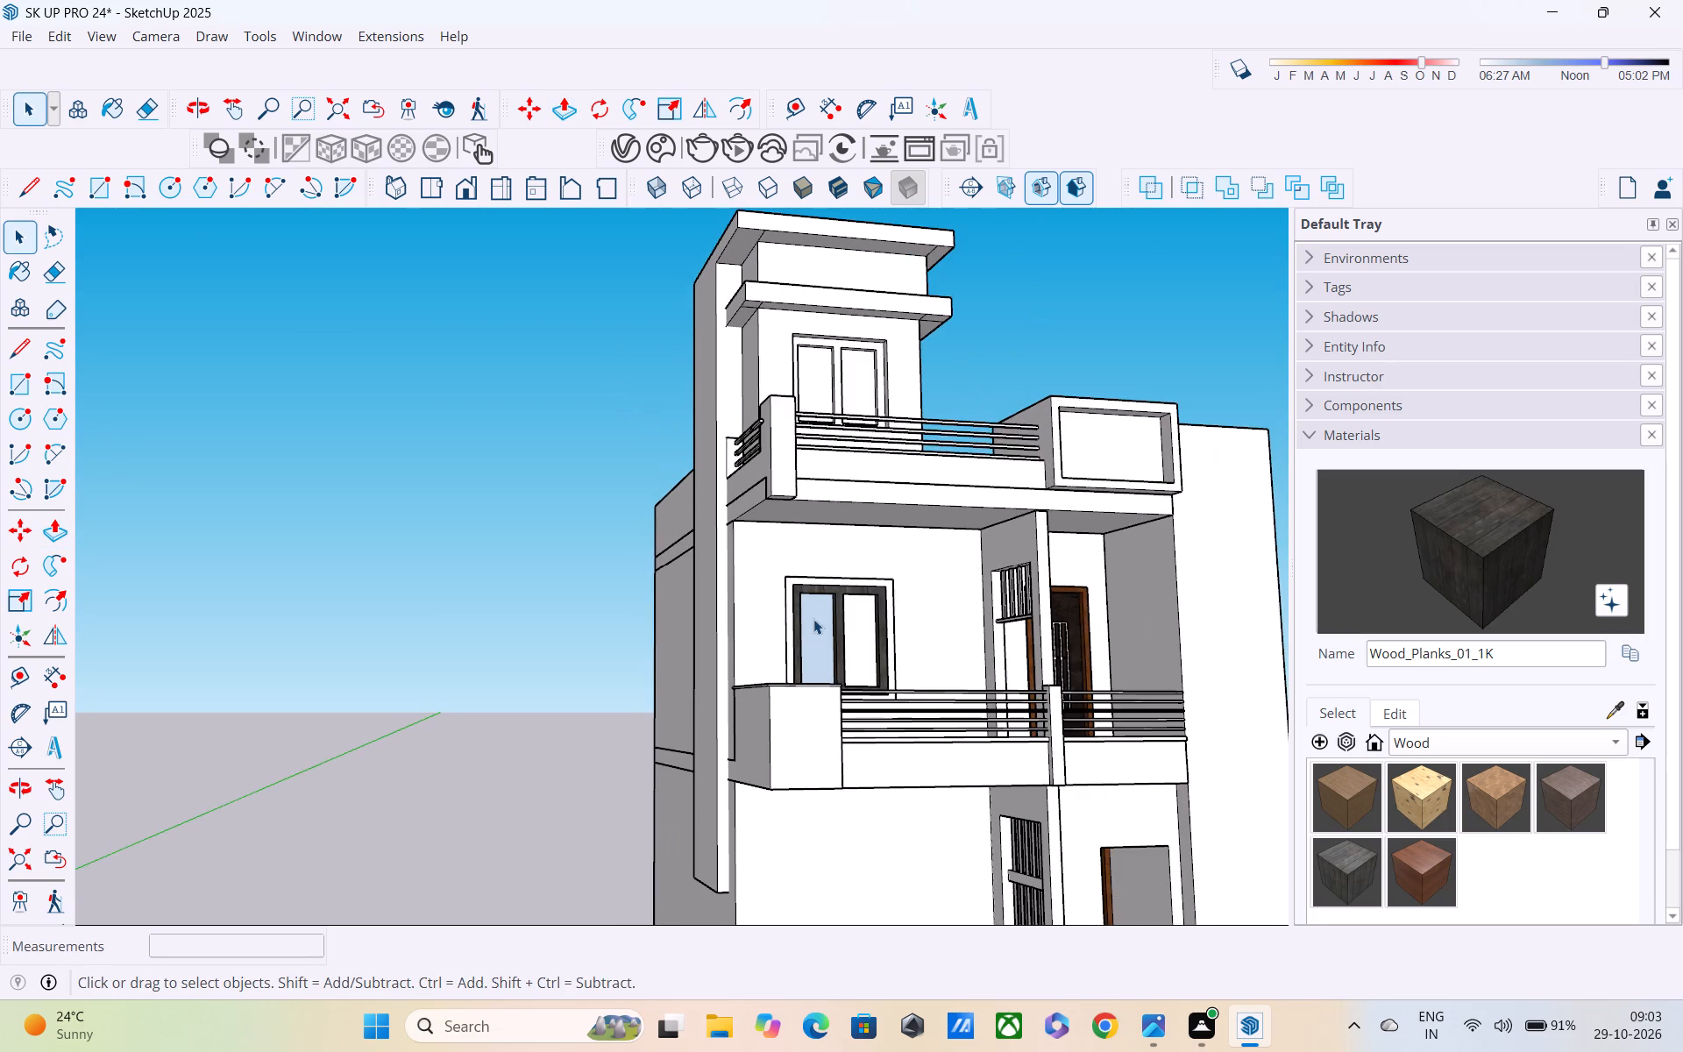
scroll(792, 383, up, 1)
middle_drag(792, 383, 856, 551)
scroll(757, 416, up, 4)
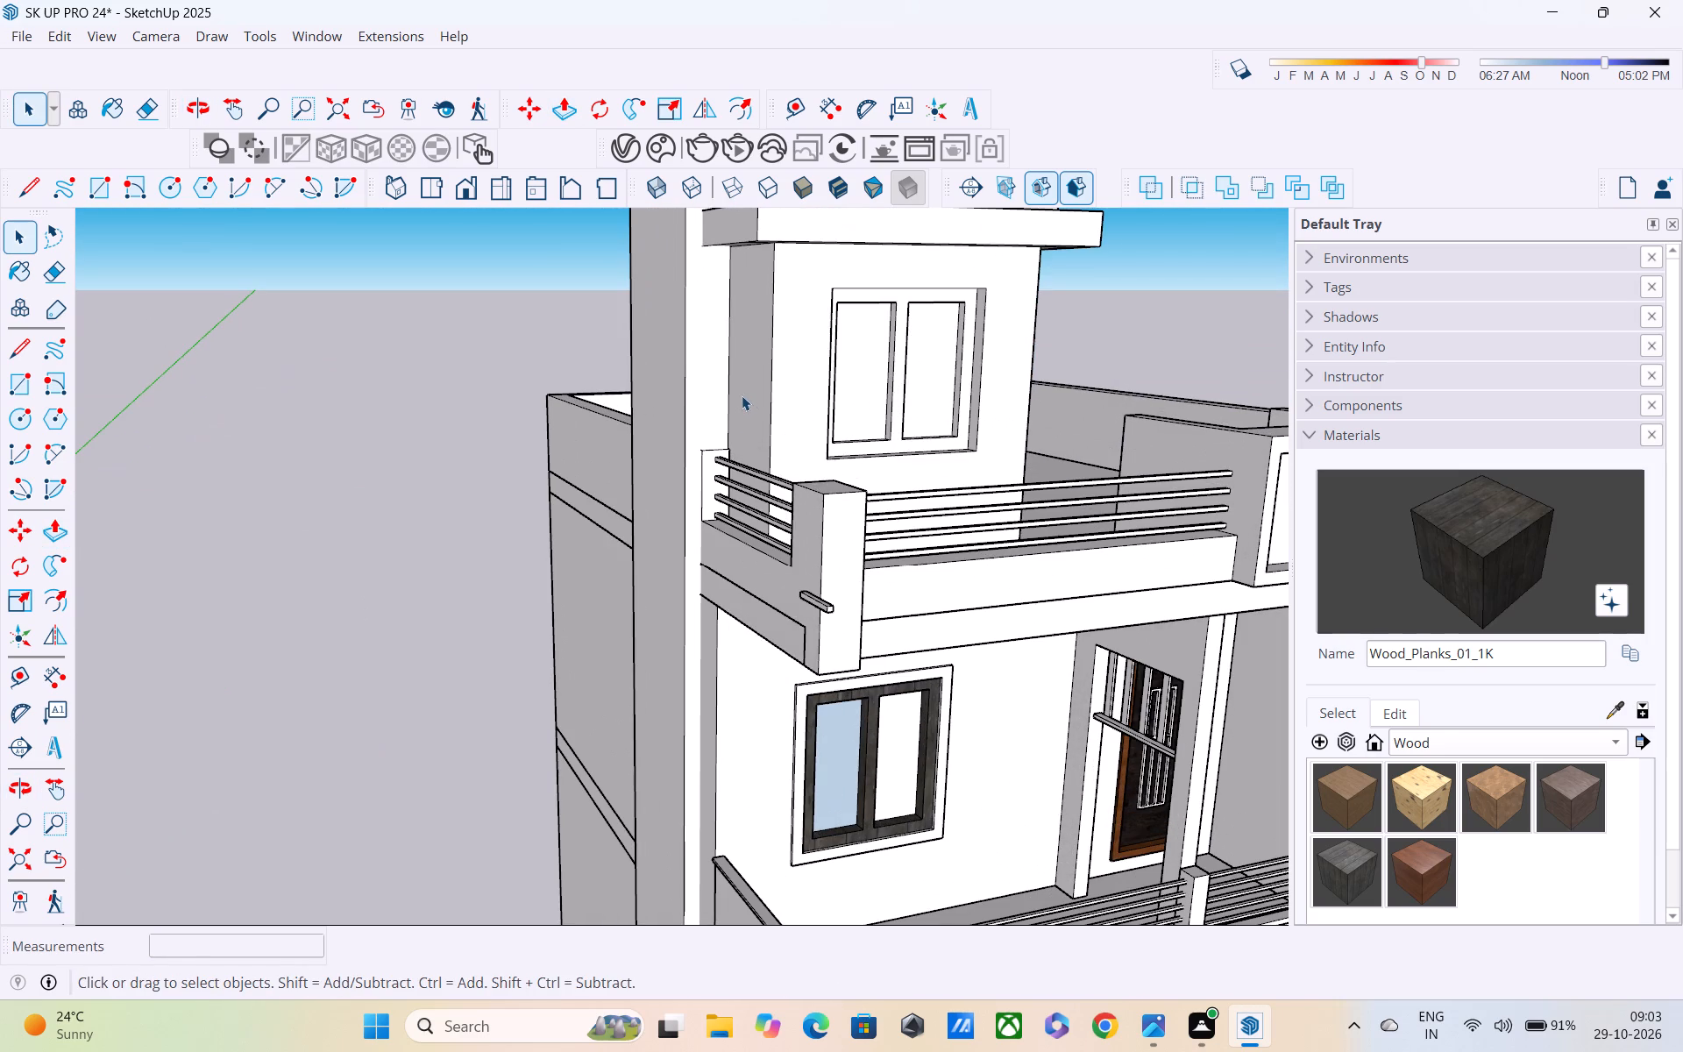
key(p)
click(713, 409)
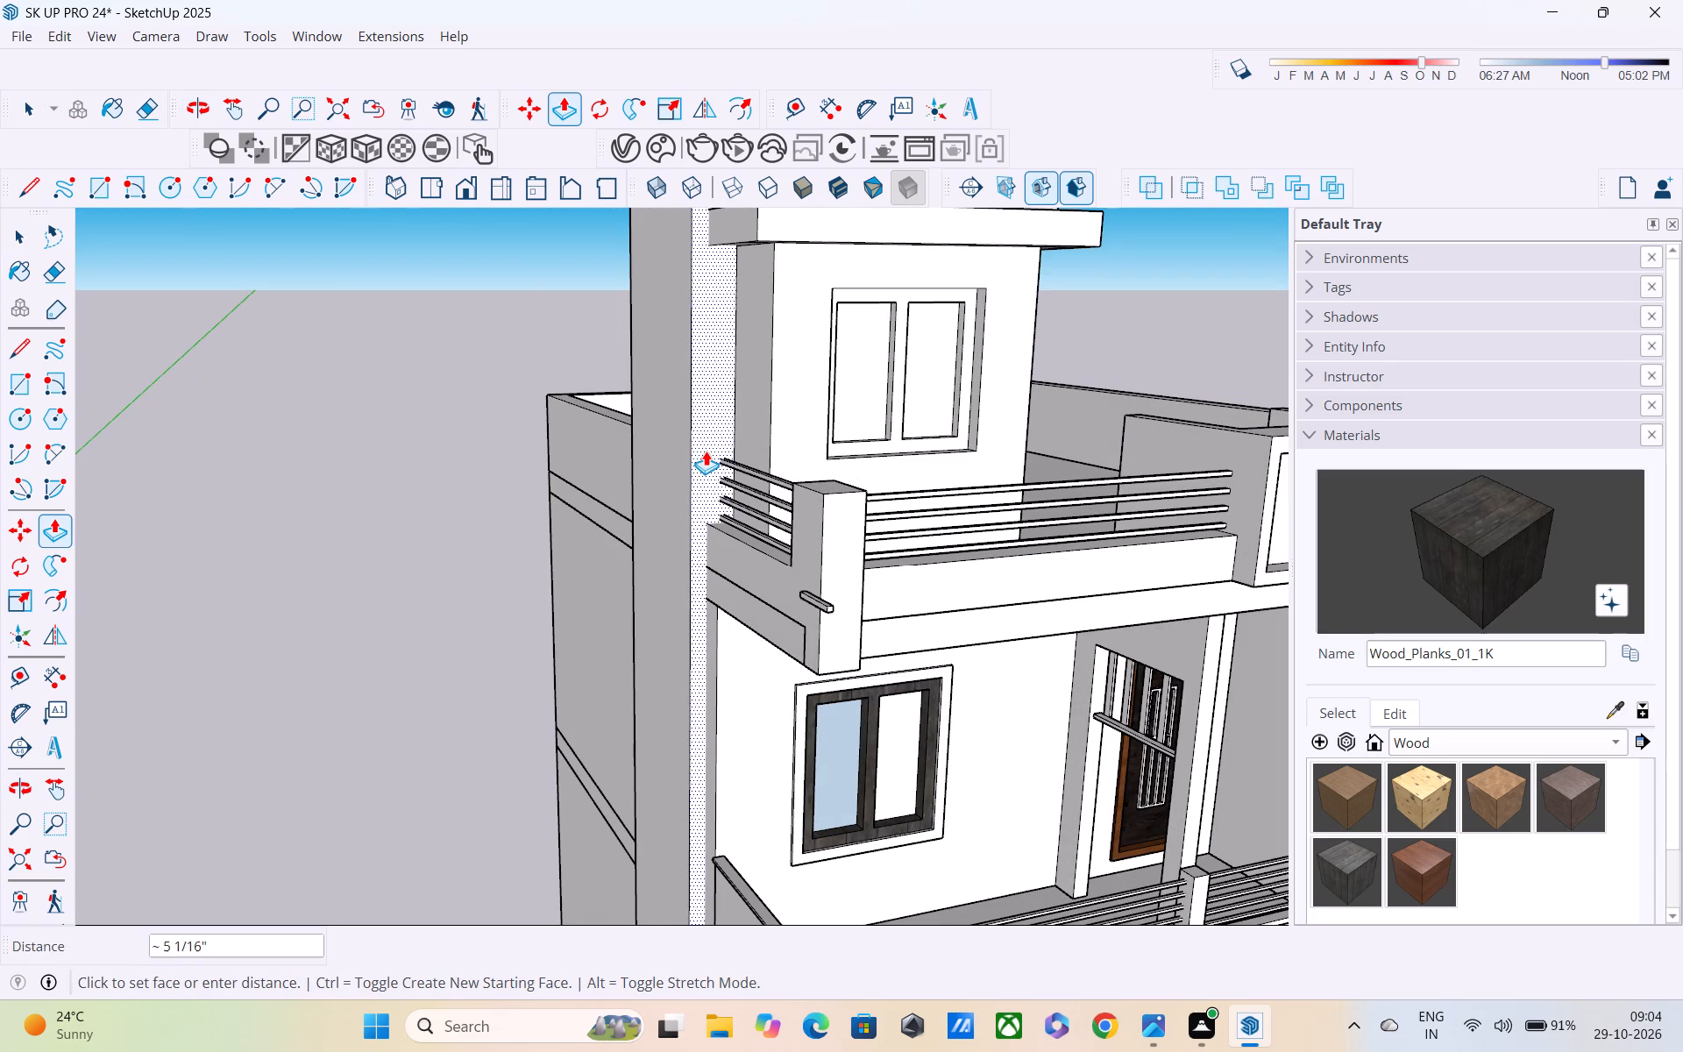
scroll(706, 451, up, 4)
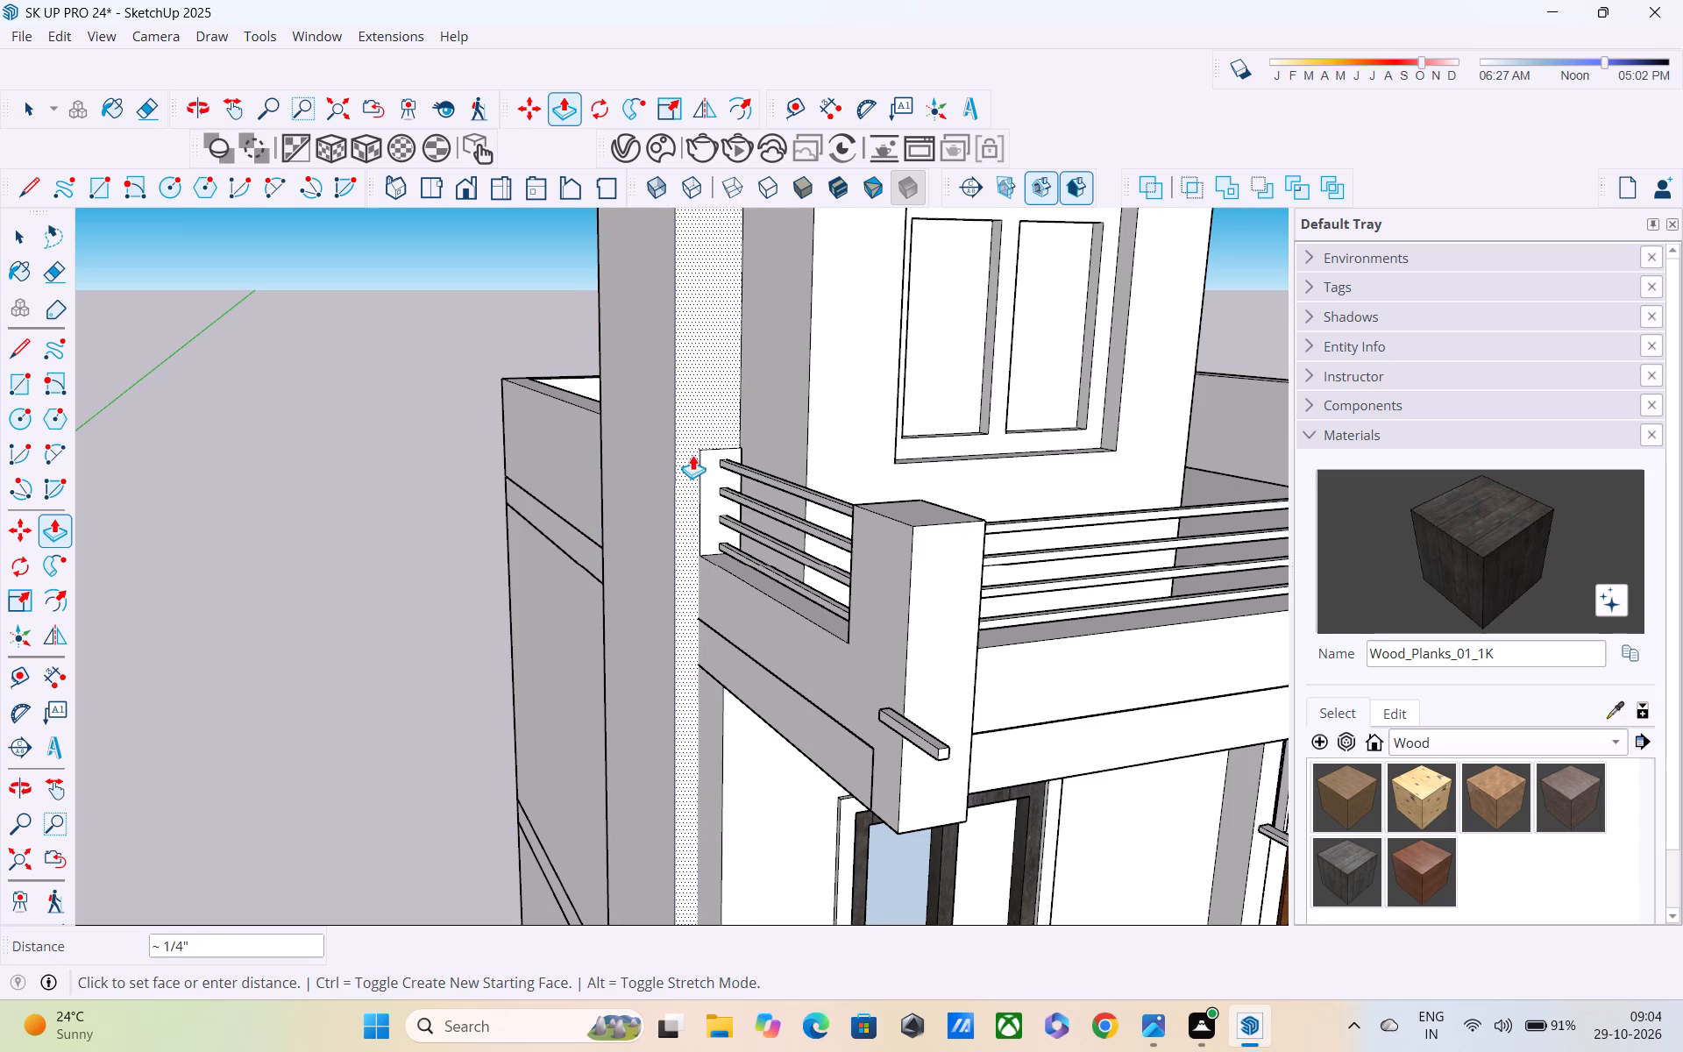
scroll(697, 464, up, 1)
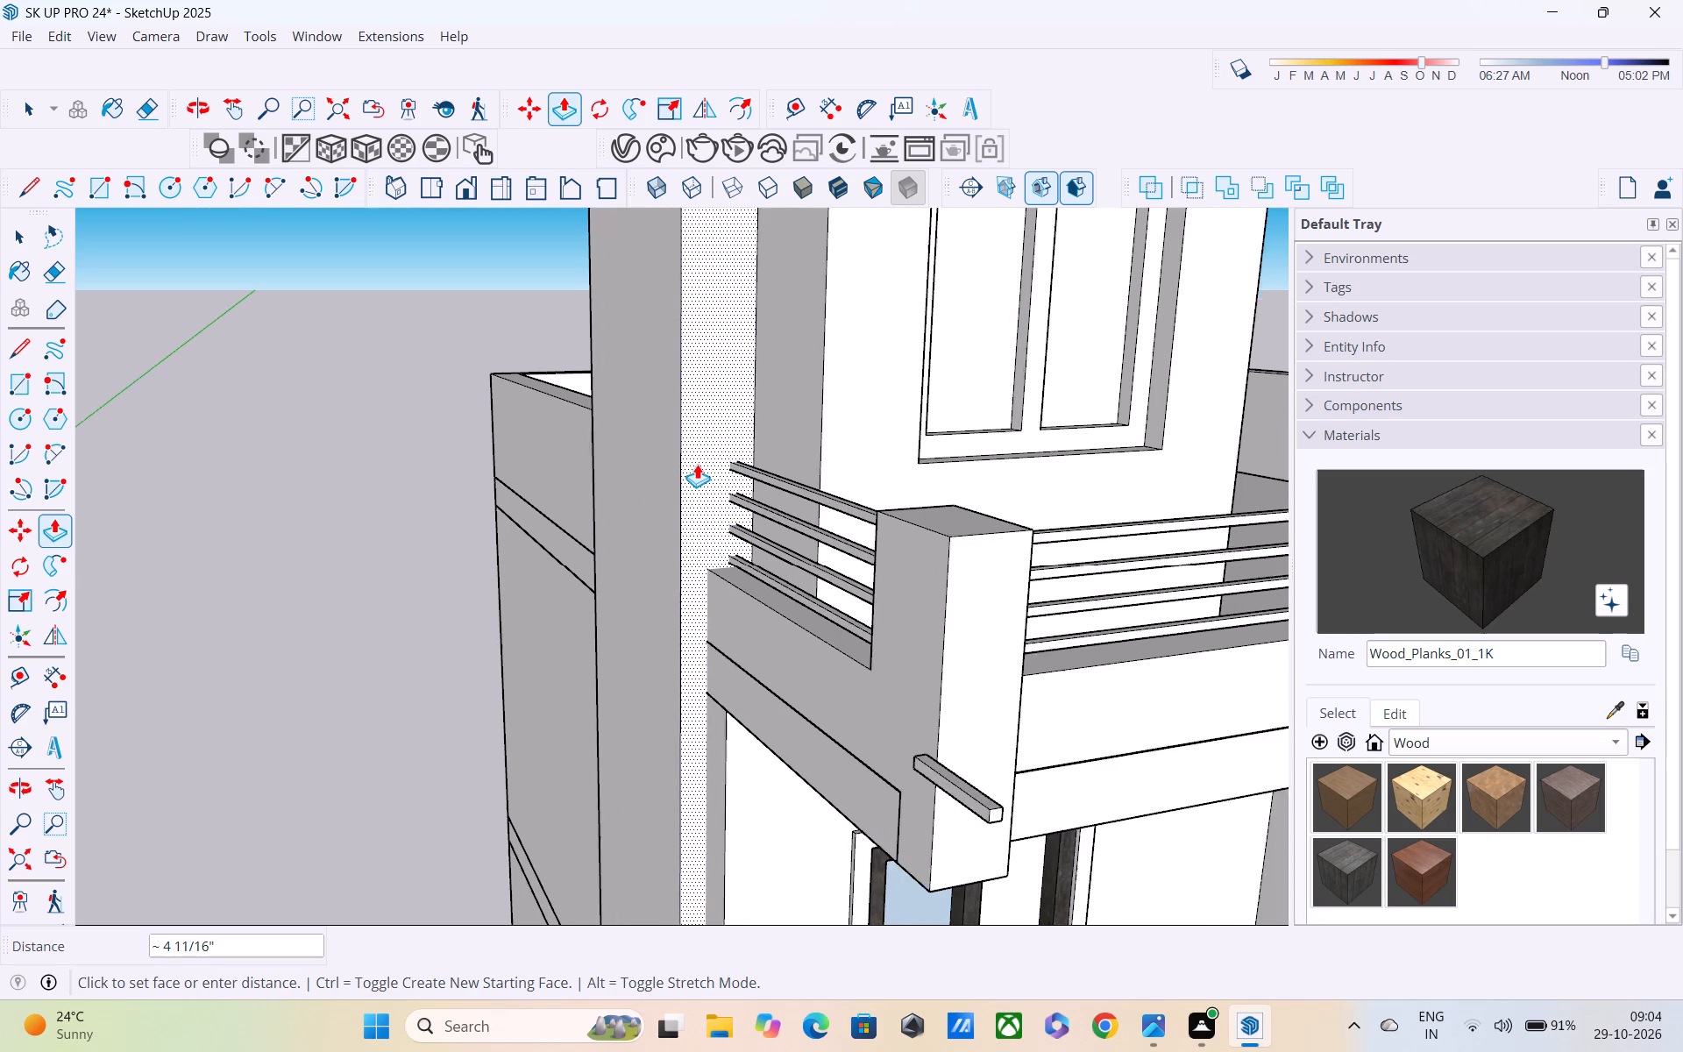
scroll(697, 464, up, 1)
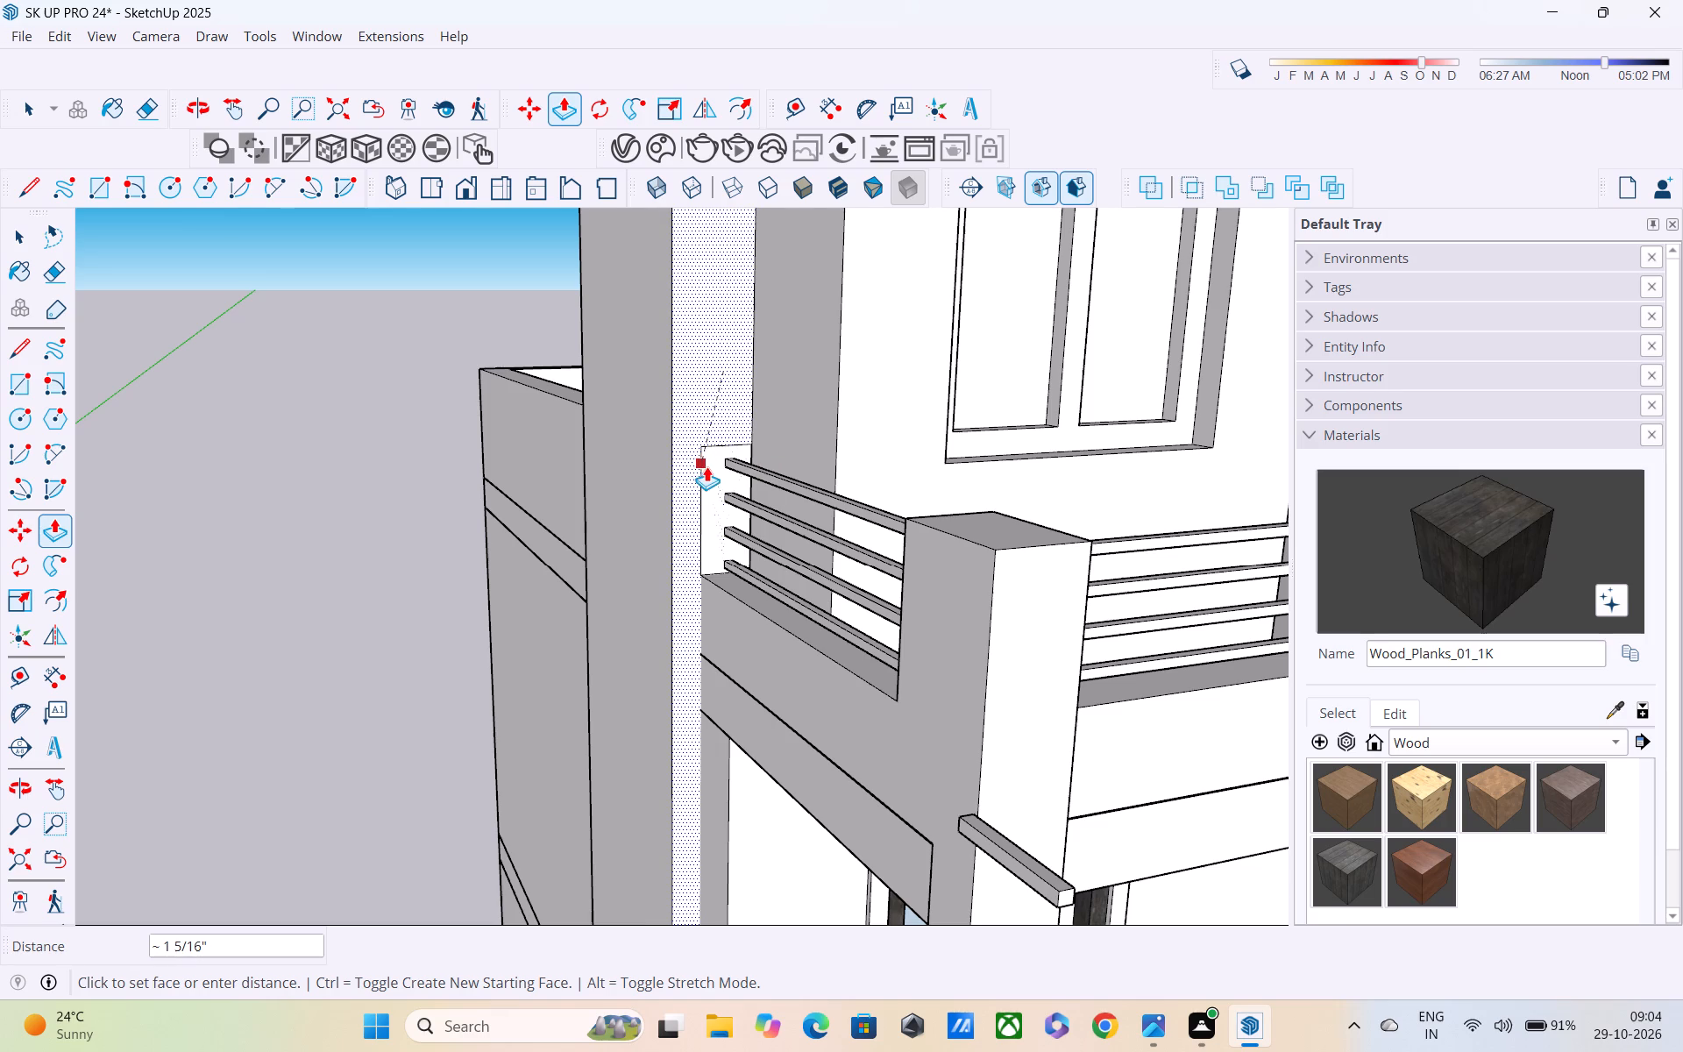
scroll(714, 466, up, 4)
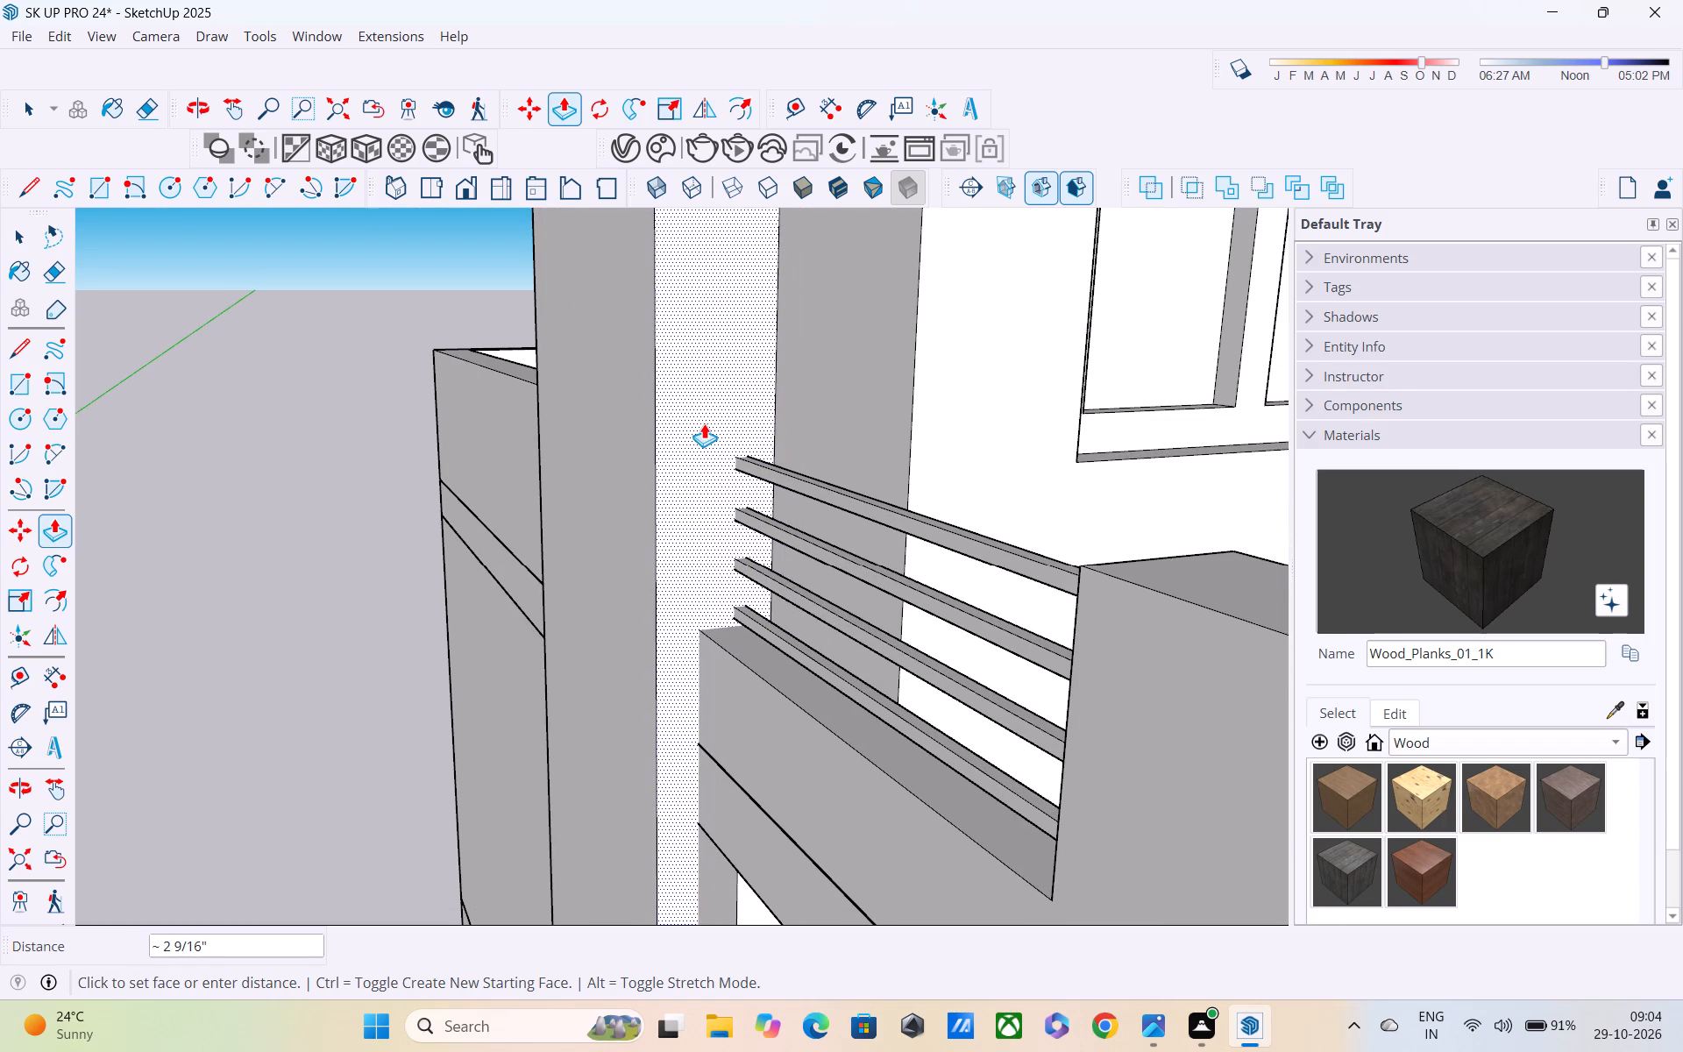
click(704, 423)
scroll(704, 416, down, 13)
key(space)
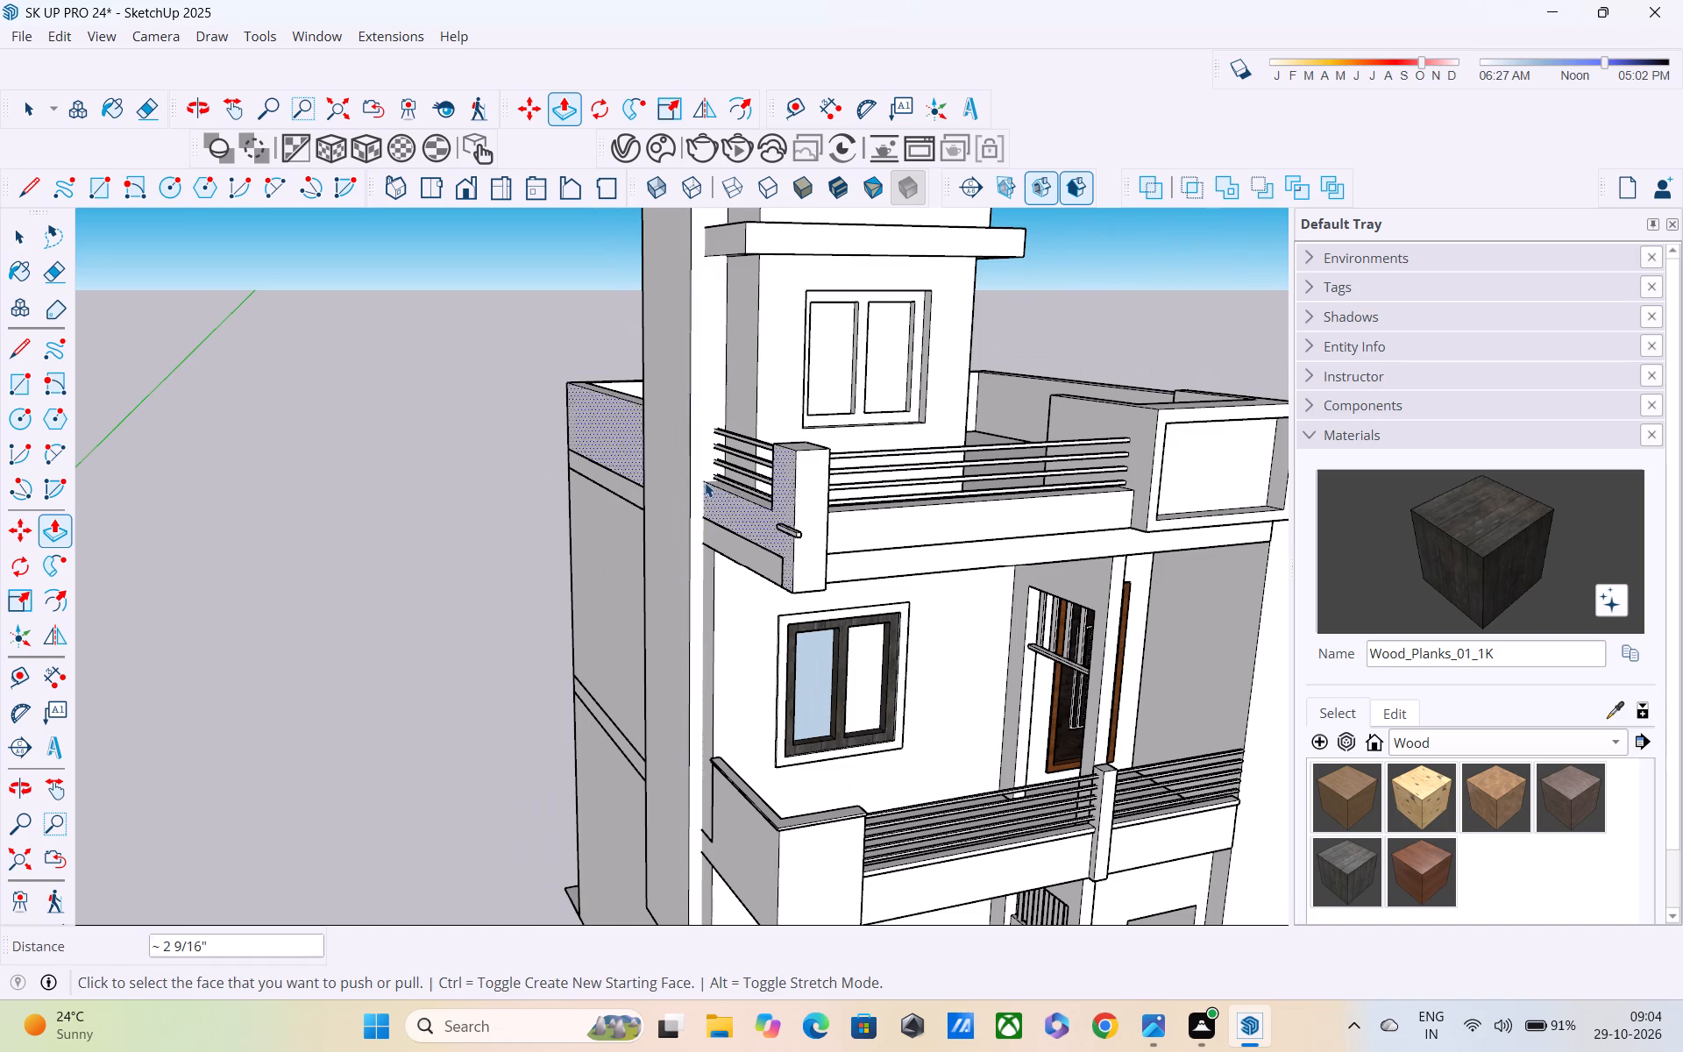
Examine the whole house with the finished vertical slab from the outer side, low angles and the front.
middle_drag(565, 459, 726, 466)
scroll(728, 462, up, 1)
scroll(728, 457, down, 6)
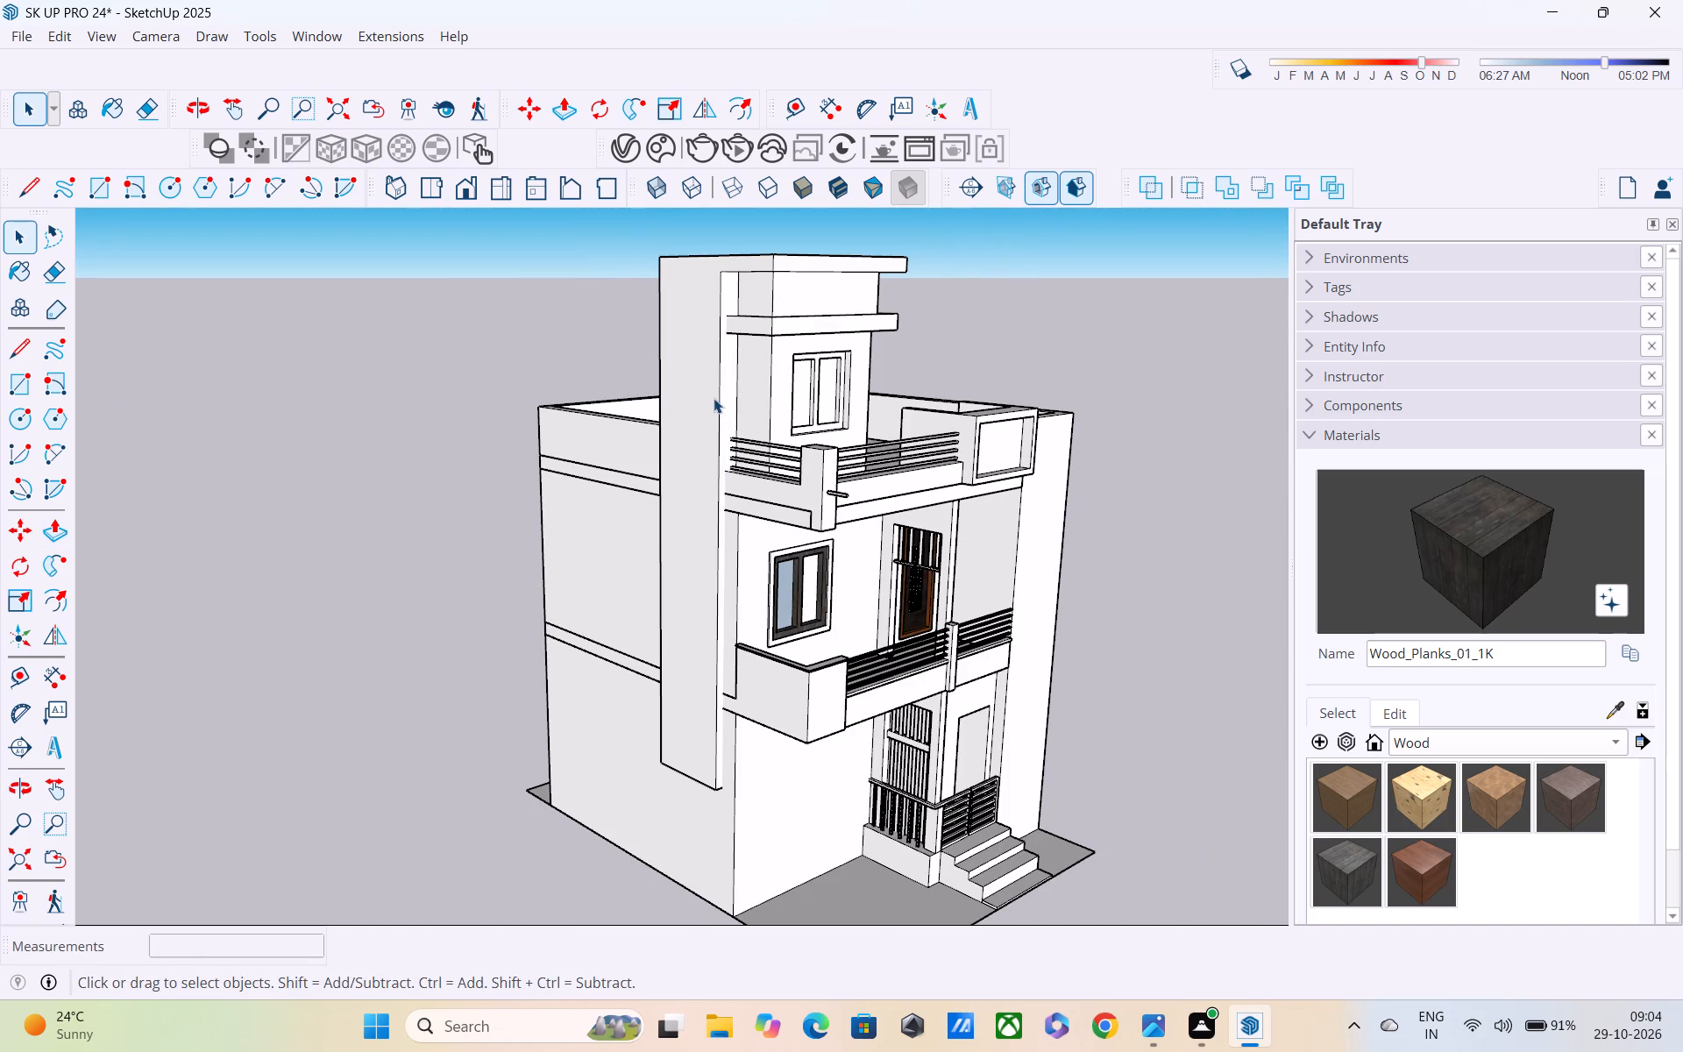
middle_drag(710, 357, 692, 290)
scroll(692, 291, down, 4)
middle_drag(687, 322, 579, 245)
scroll(687, 322, up, 1)
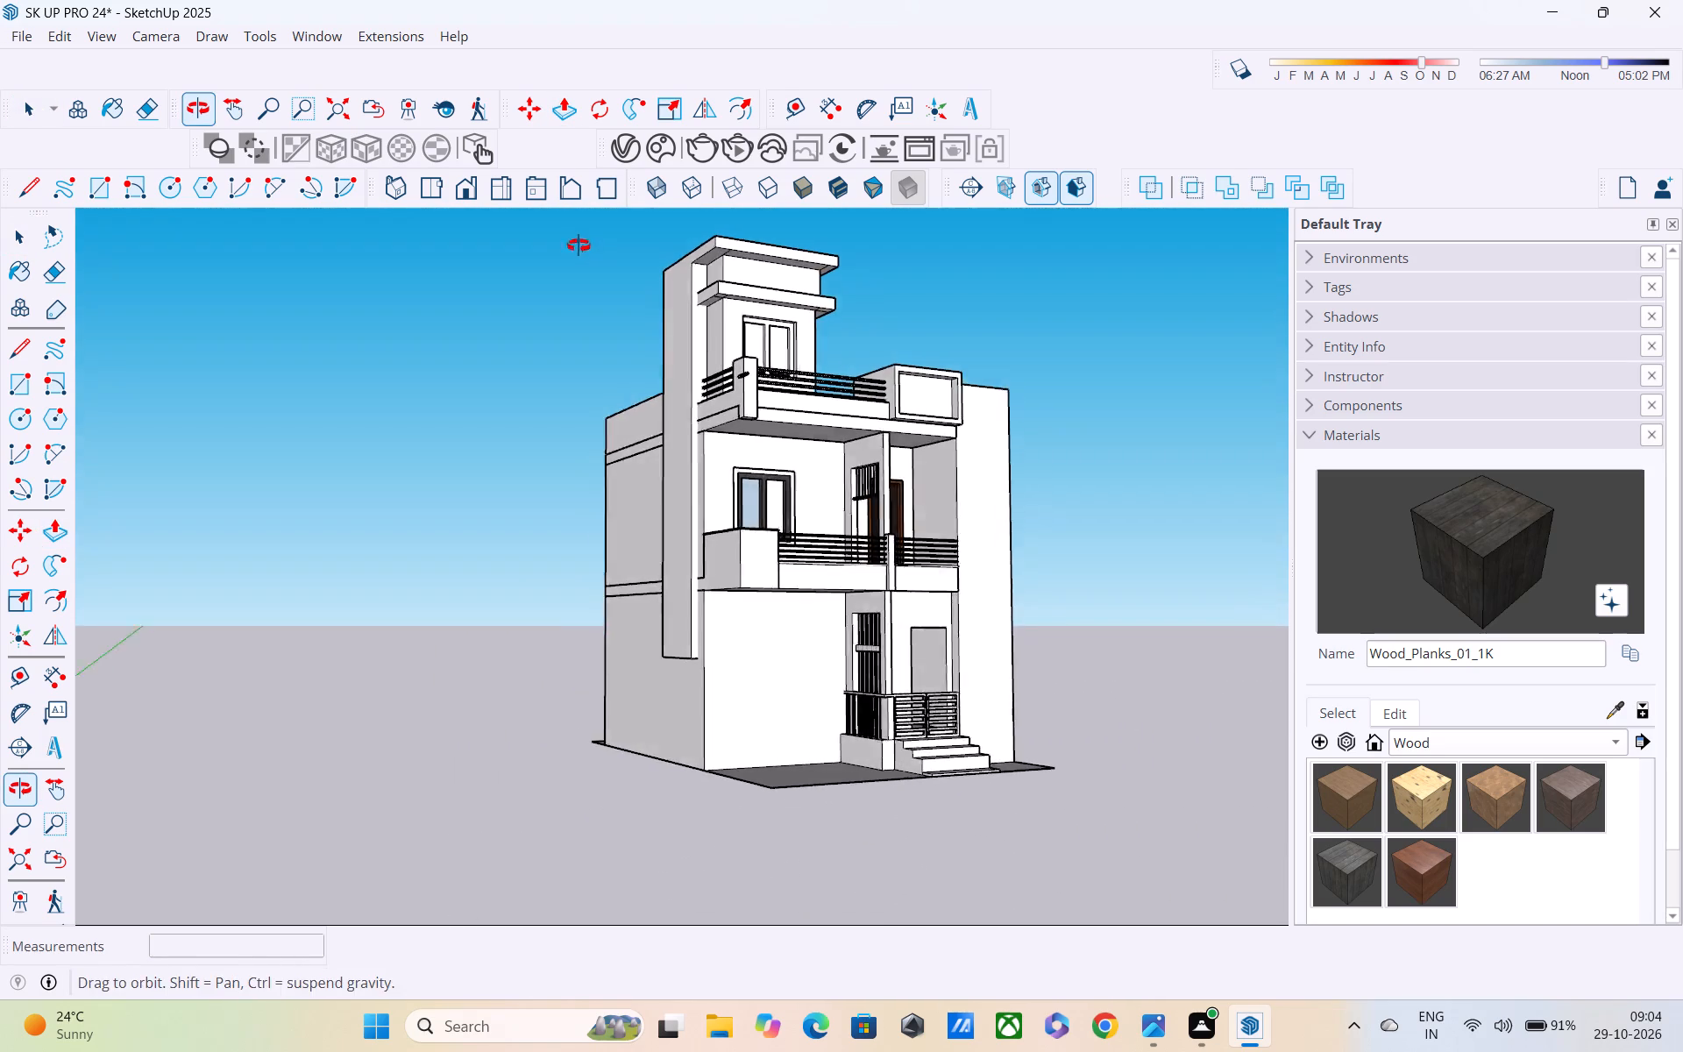
middle_drag(579, 245, 578, 245)
scroll(576, 245, down, 3)
middle_drag(575, 247, 557, 314)
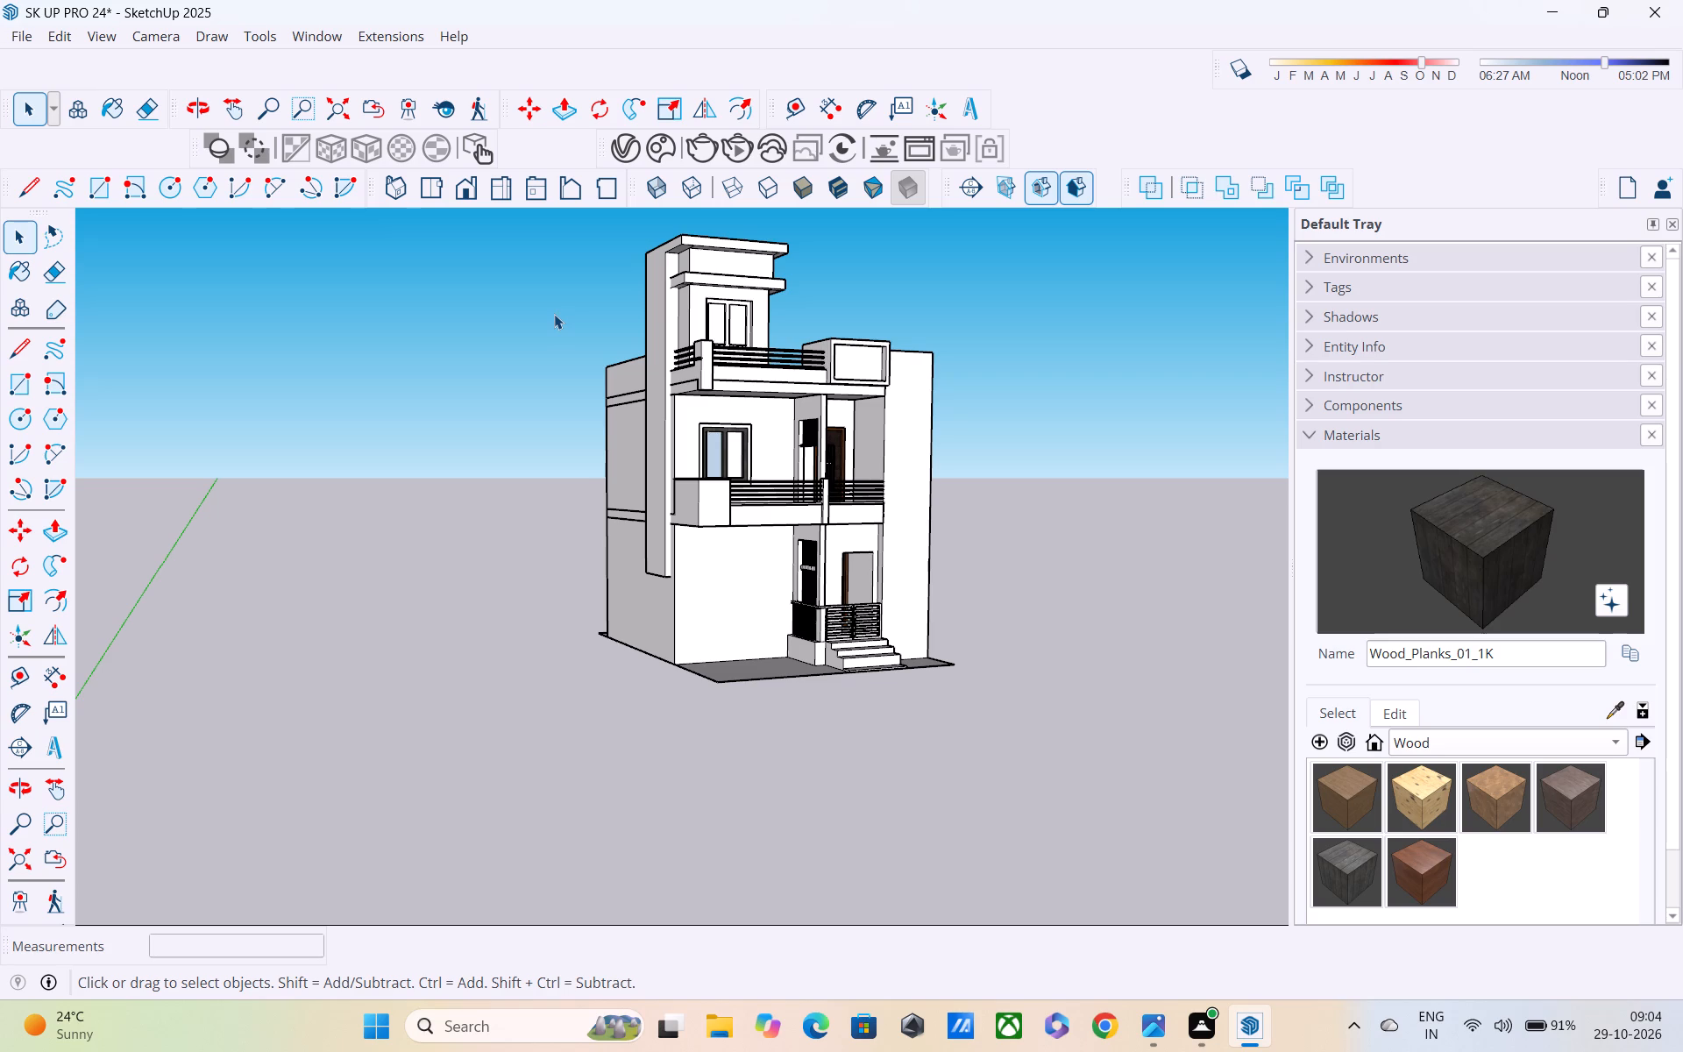
scroll(553, 314, down, 4)
middle_drag(633, 359, 396, 452)
scroll(685, 402, up, 2)
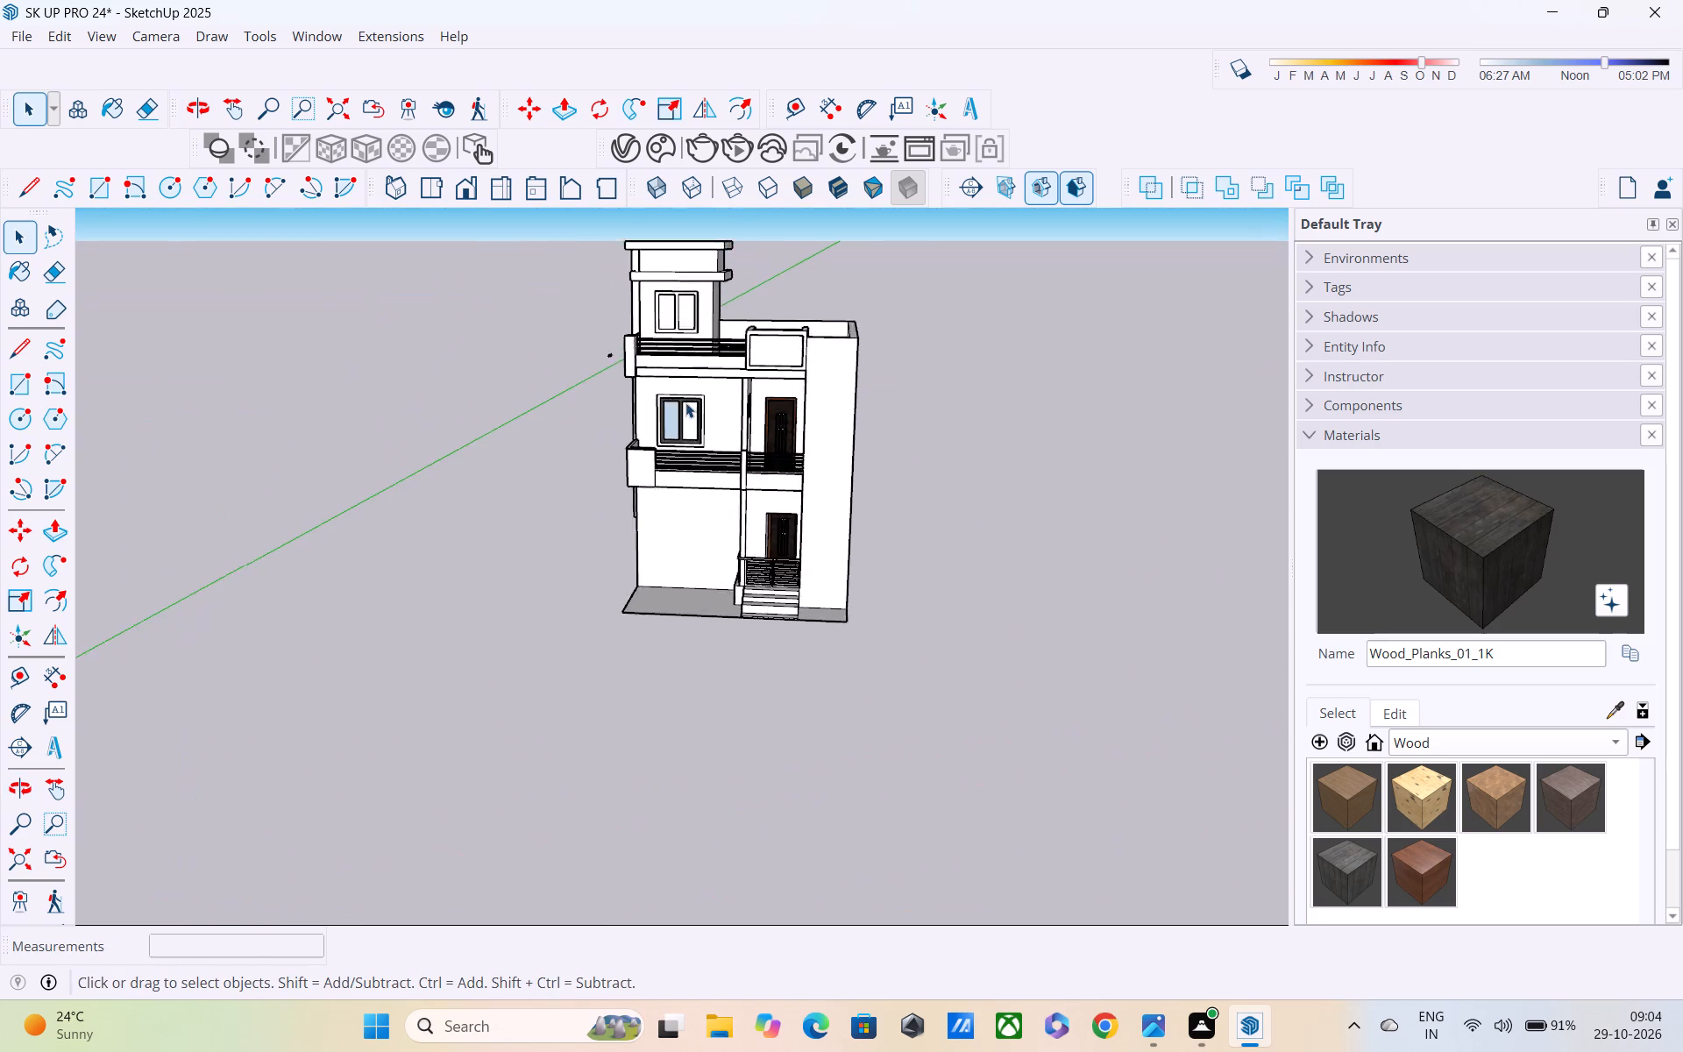
scroll(685, 402, up, 3)
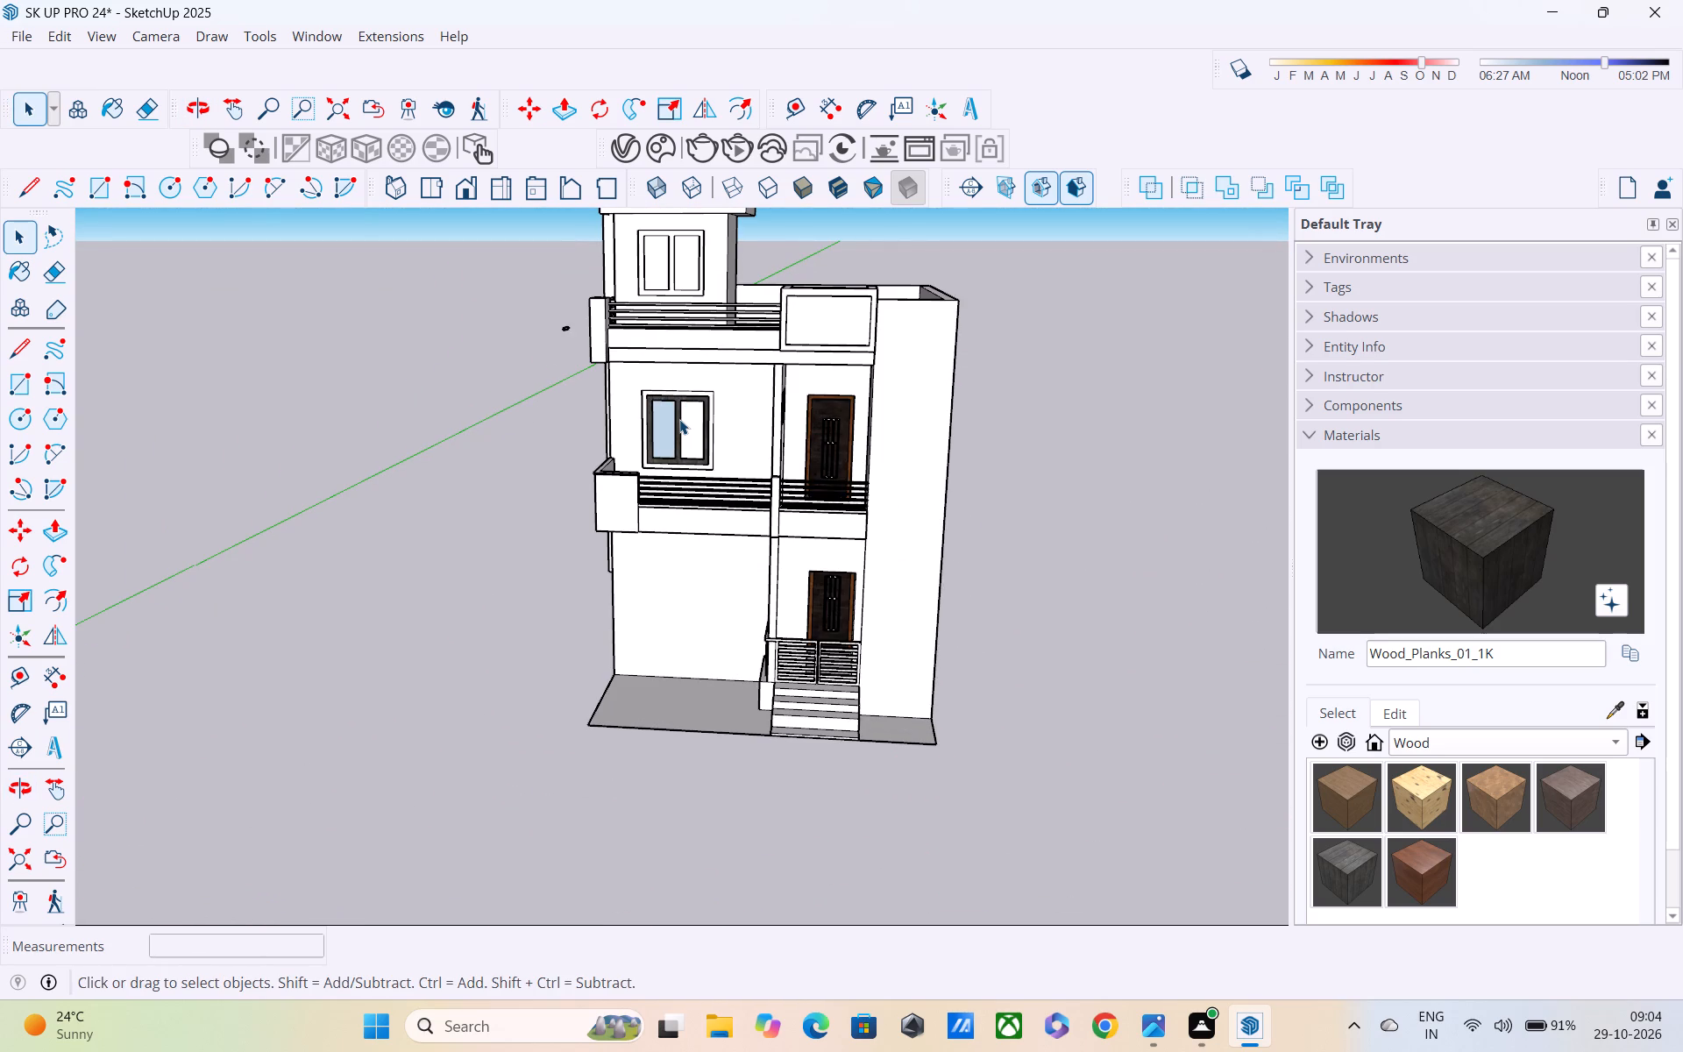
Lower the roof parapet's top face by about 6 11/16" on the side opposite the tower's vertical slab.
middle_drag(1124, 355, 1005, 523)
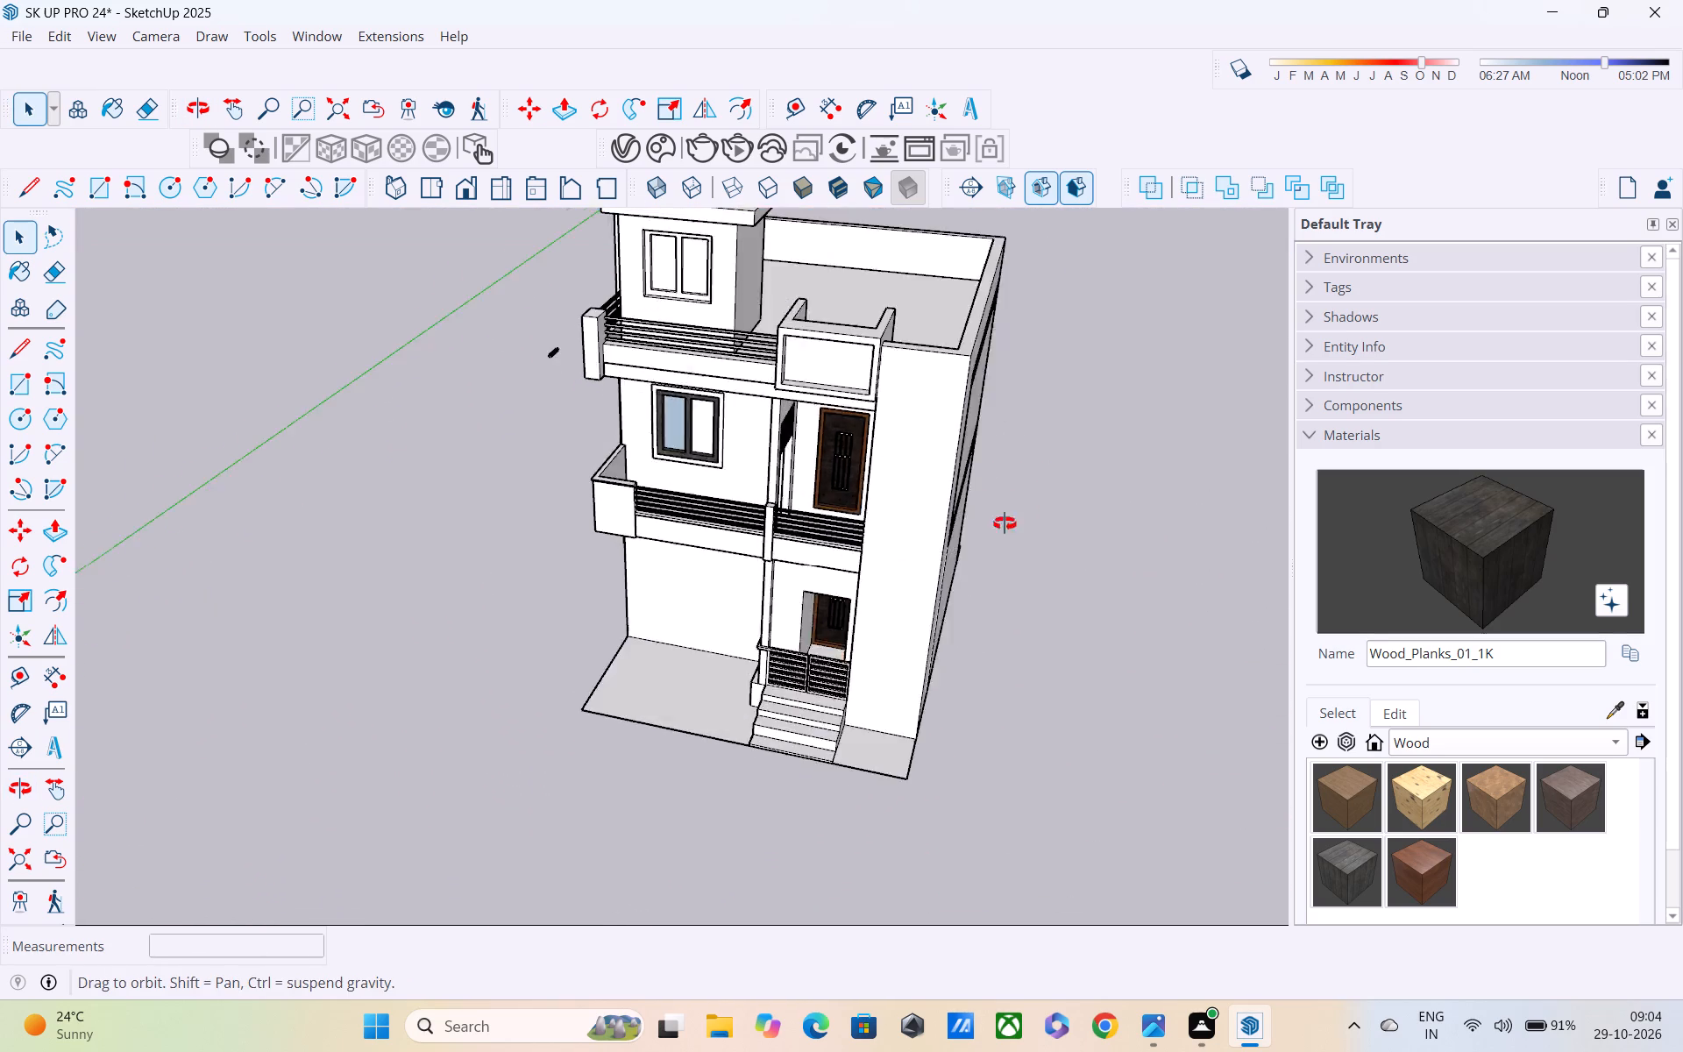
middle_drag(1005, 523, 700, 479)
key(p)
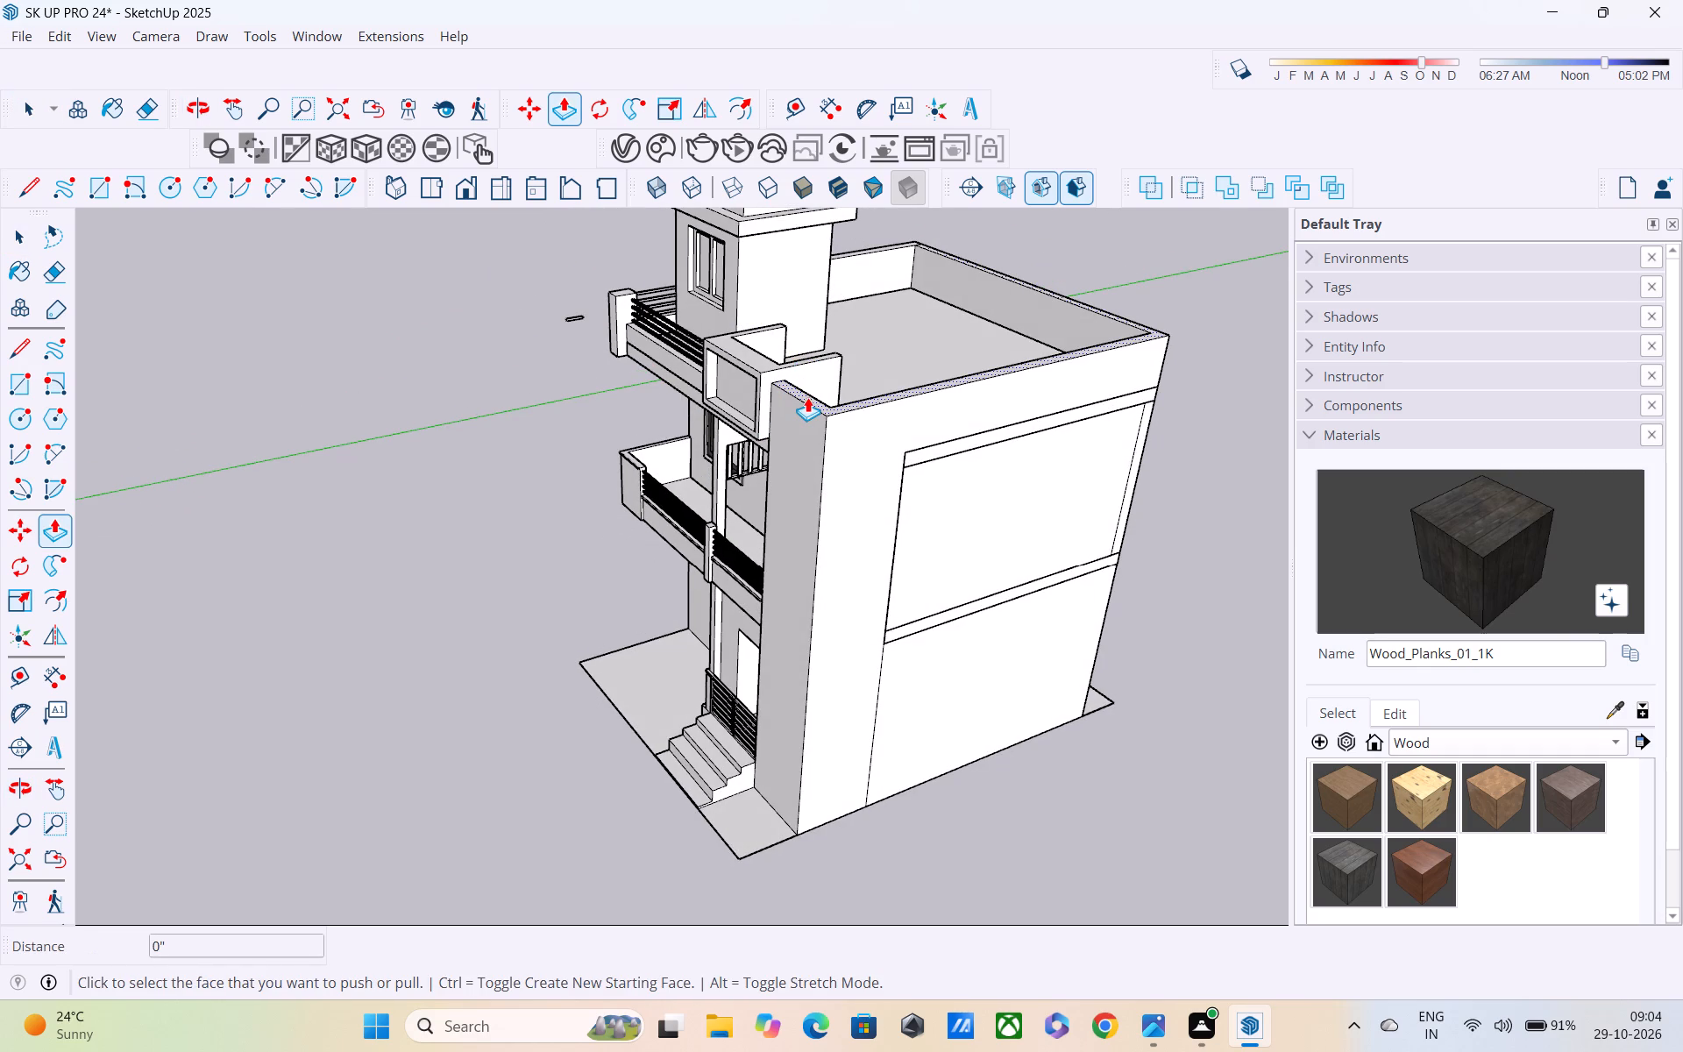
scroll(807, 398, up, 1)
click(807, 398)
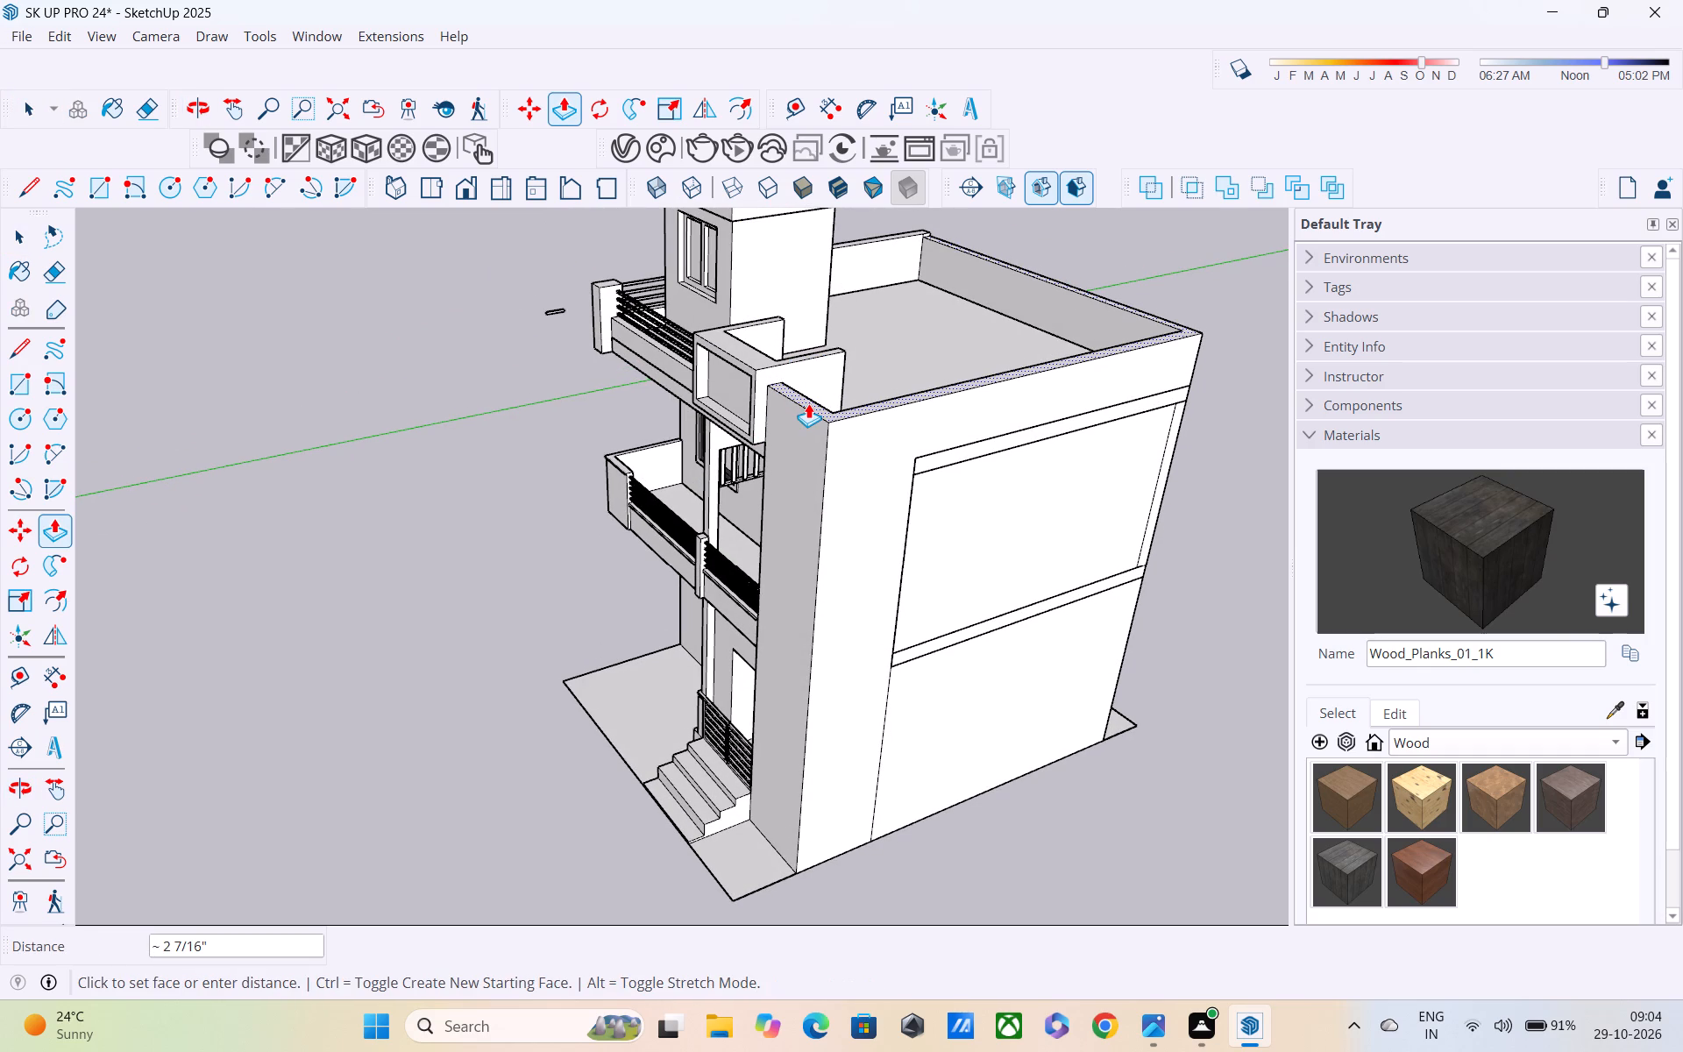
middle_drag(808, 403, 845, 374)
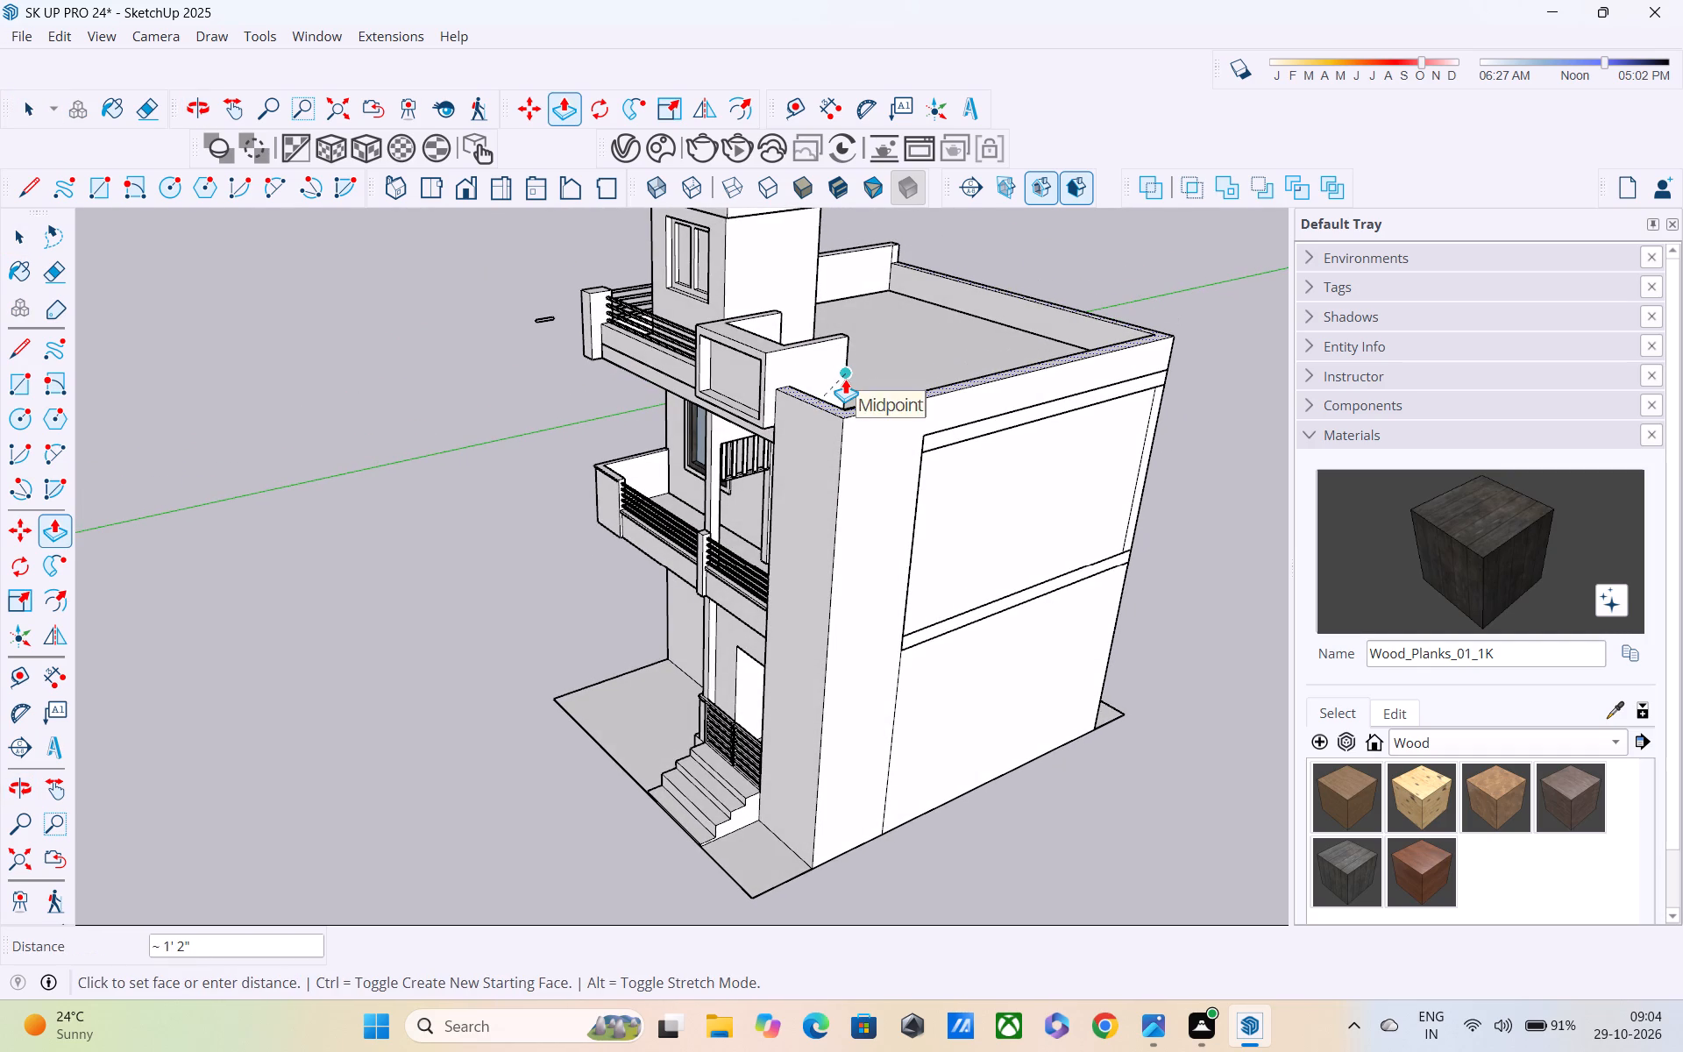
scroll(841, 363, up, 5)
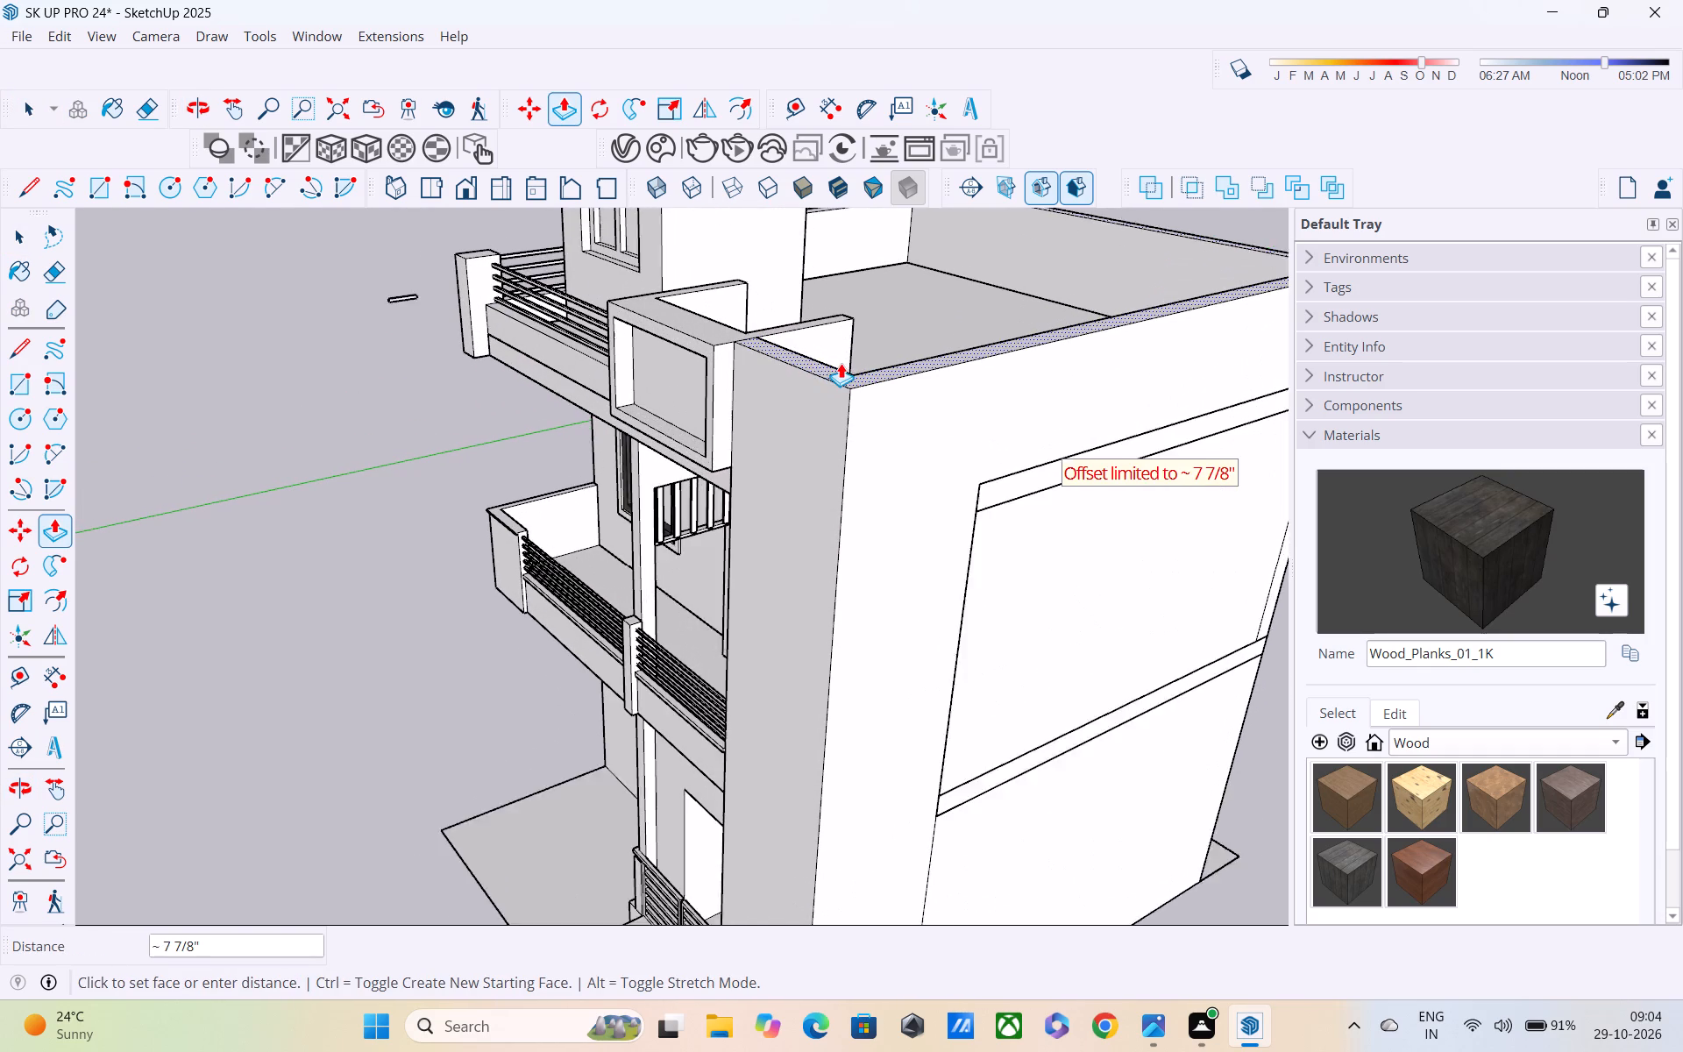
scroll(841, 363, up, 1)
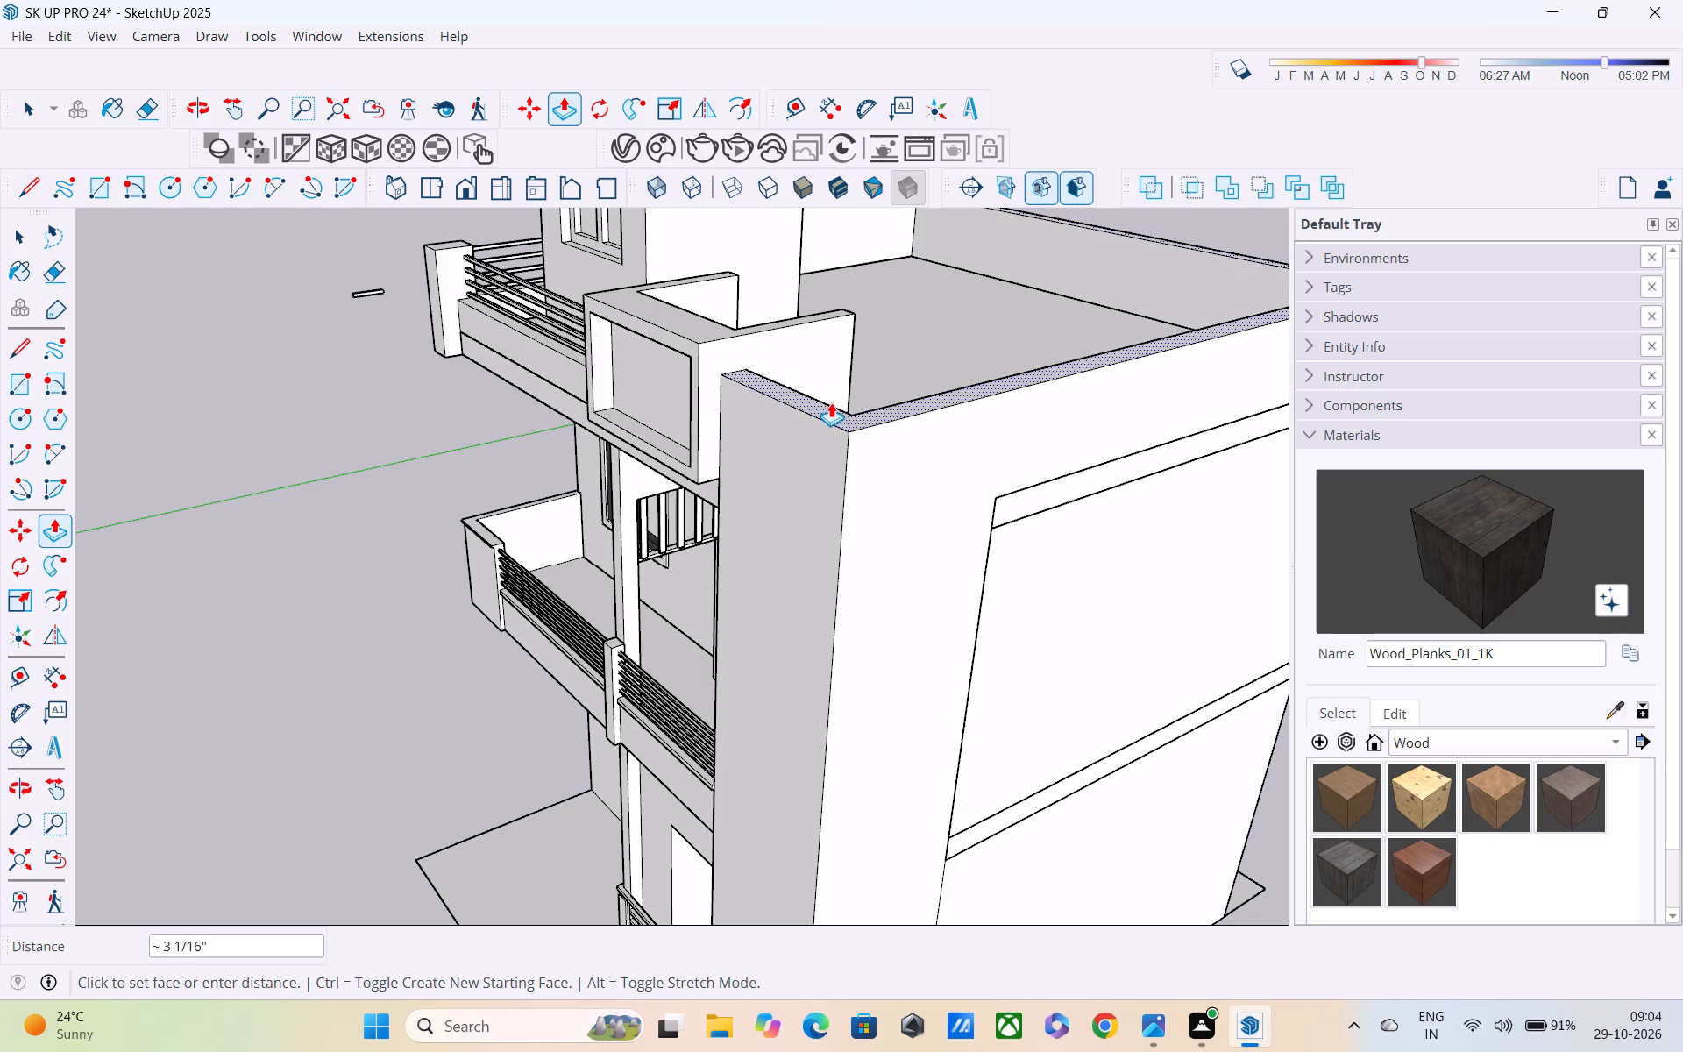
click(828, 414)
scroll(842, 255, down, 1)
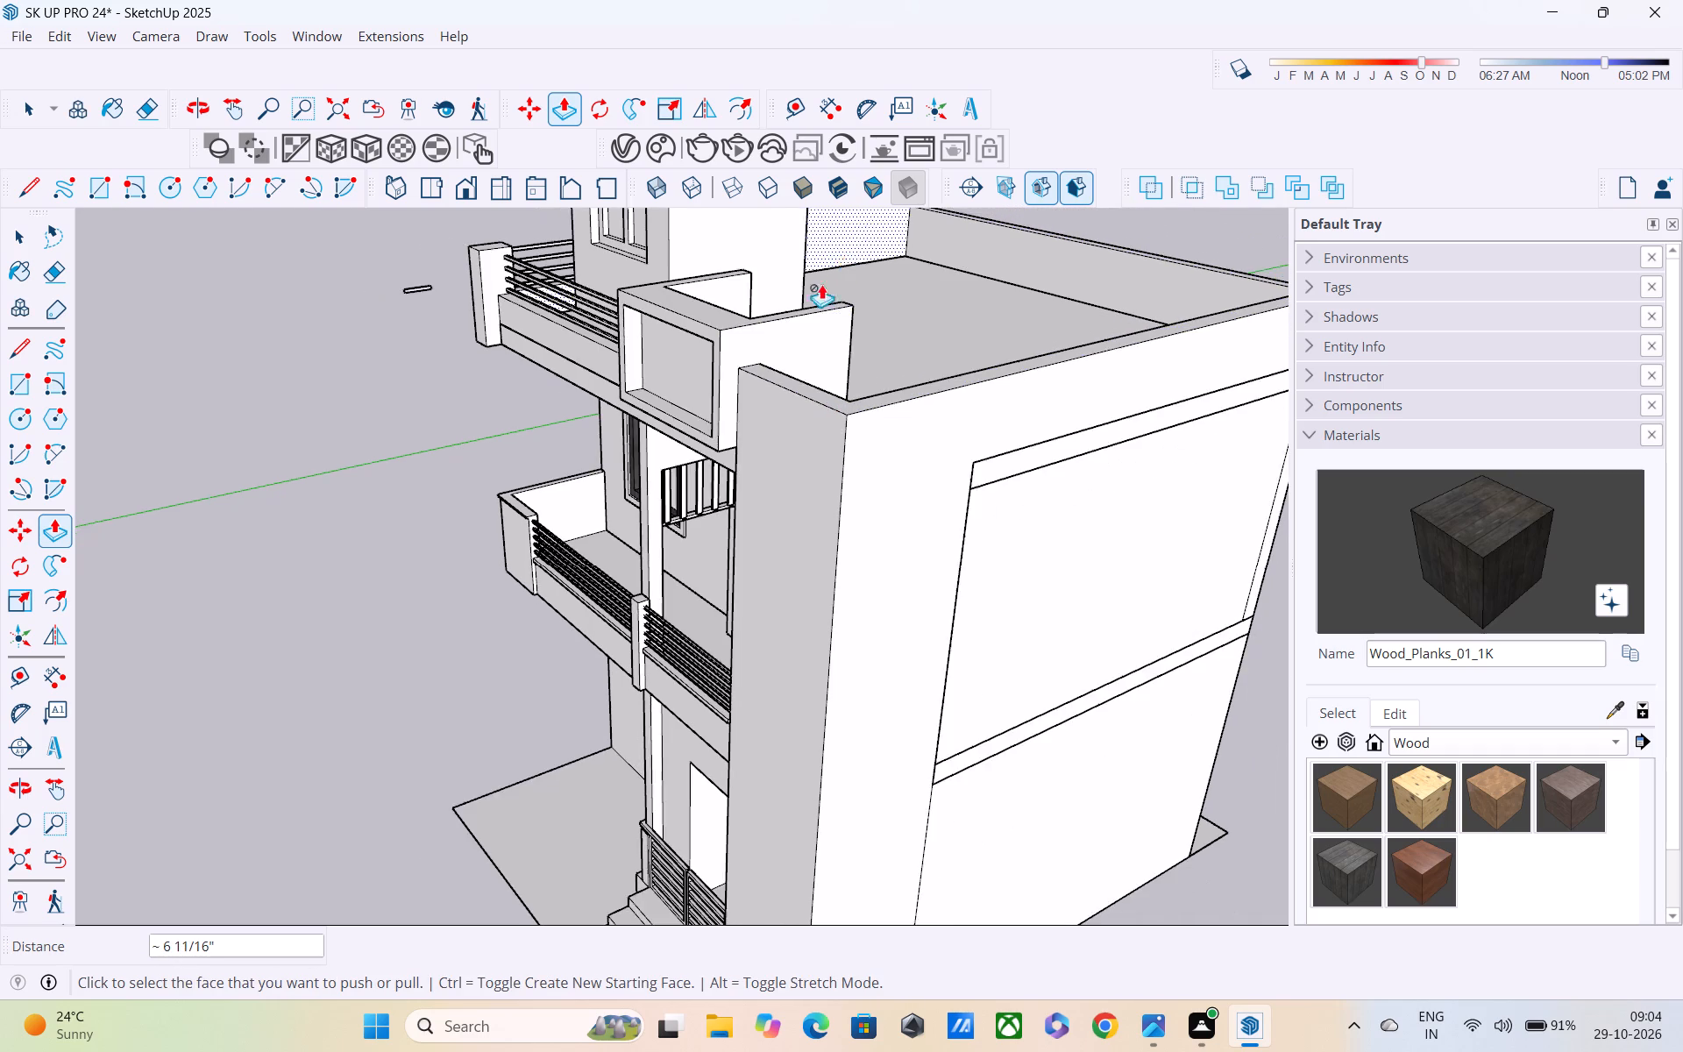
Examine the lowered parapet, the front side wall end and the tower from low and high angles.
scroll(735, 411, up, 1)
middle_drag(735, 411, 774, 245)
scroll(775, 243, down, 2)
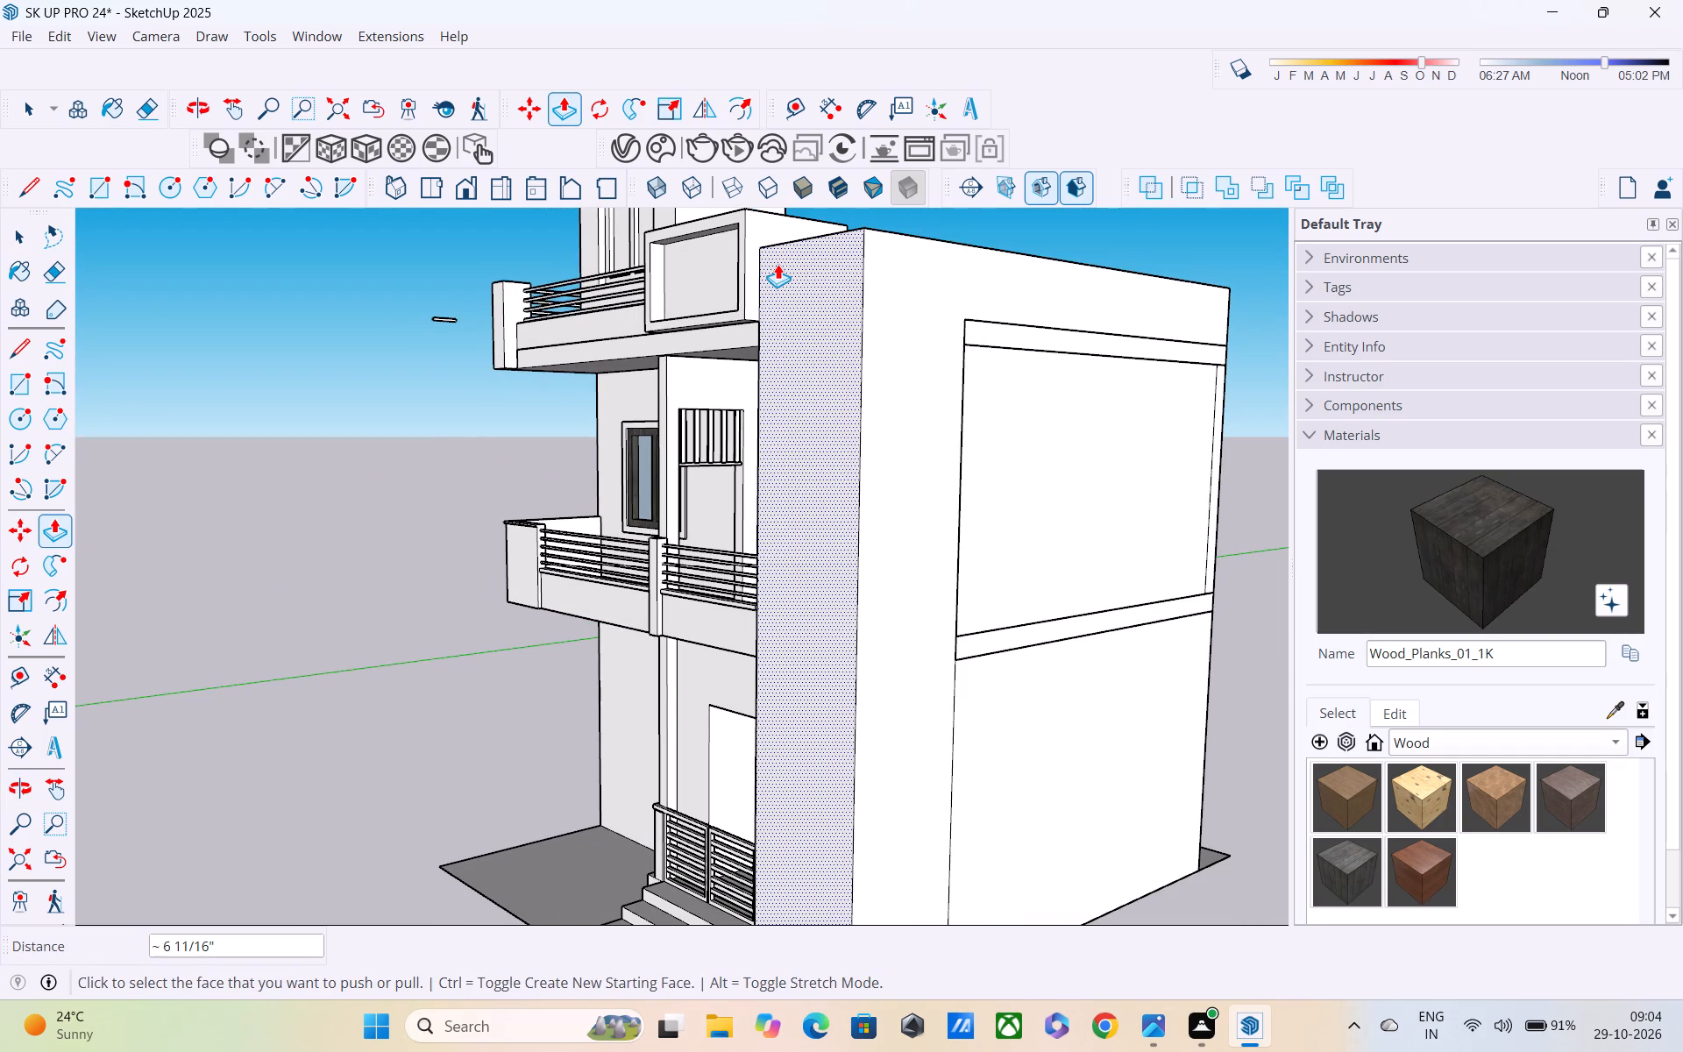
shift+scroll(778, 318, down, 1)
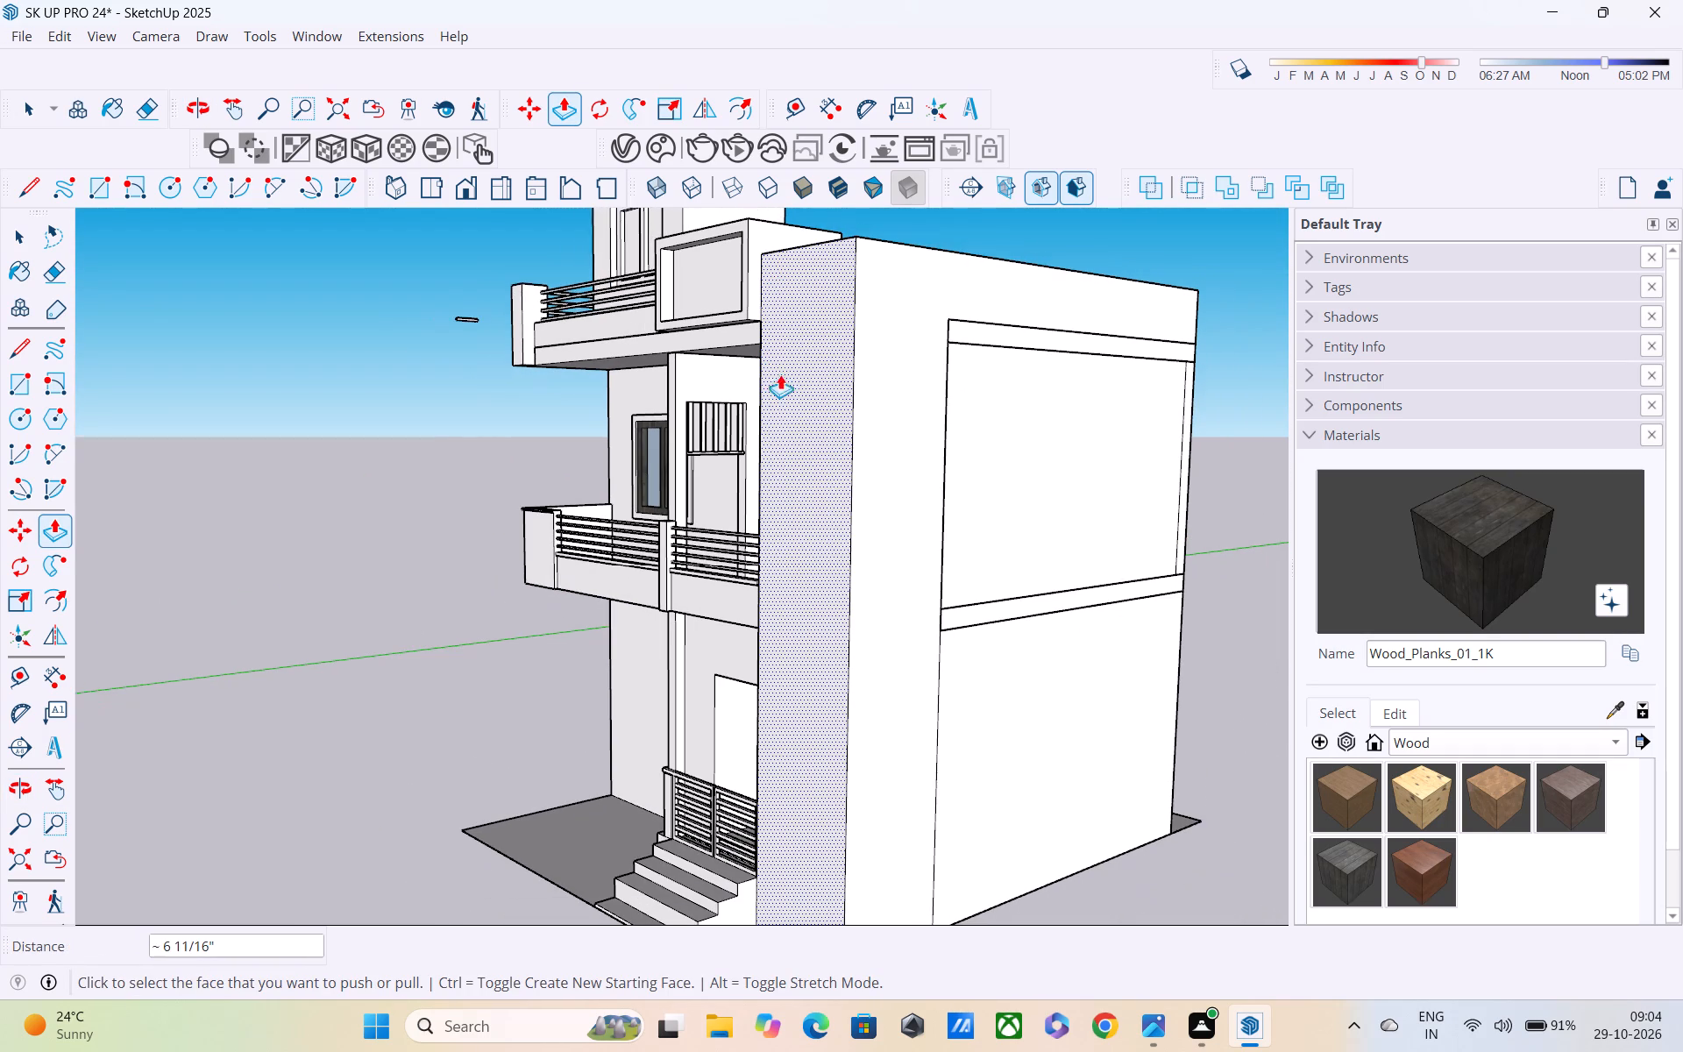
shift+middle_drag(785, 379, 788, 664)
middle_drag(839, 615, 843, 659)
scroll(858, 607, up, 2)
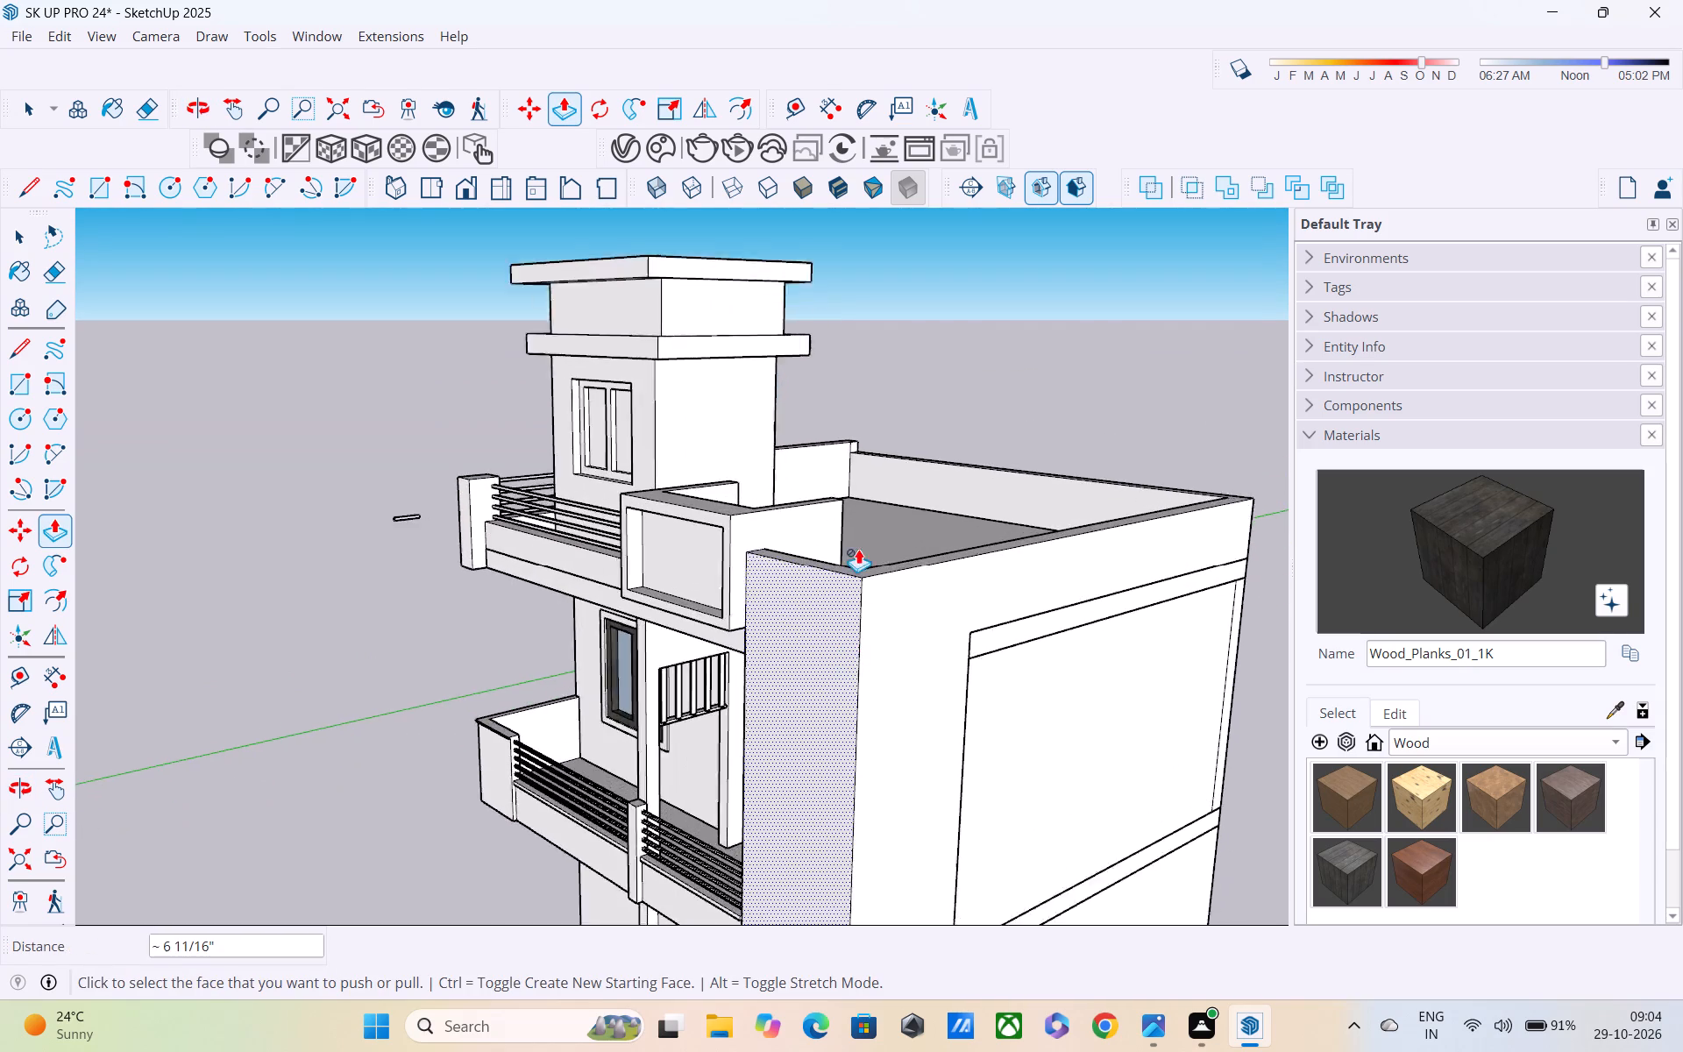
Draw a small rectangle about 3 5/8" by 2 9/16" on the lowered roof parapet's top face, near its front outer corner.
scroll(858, 549, up, 9)
middle_click(849, 540)
scroll(849, 539, up, 1)
scroll(849, 539, down, 5)
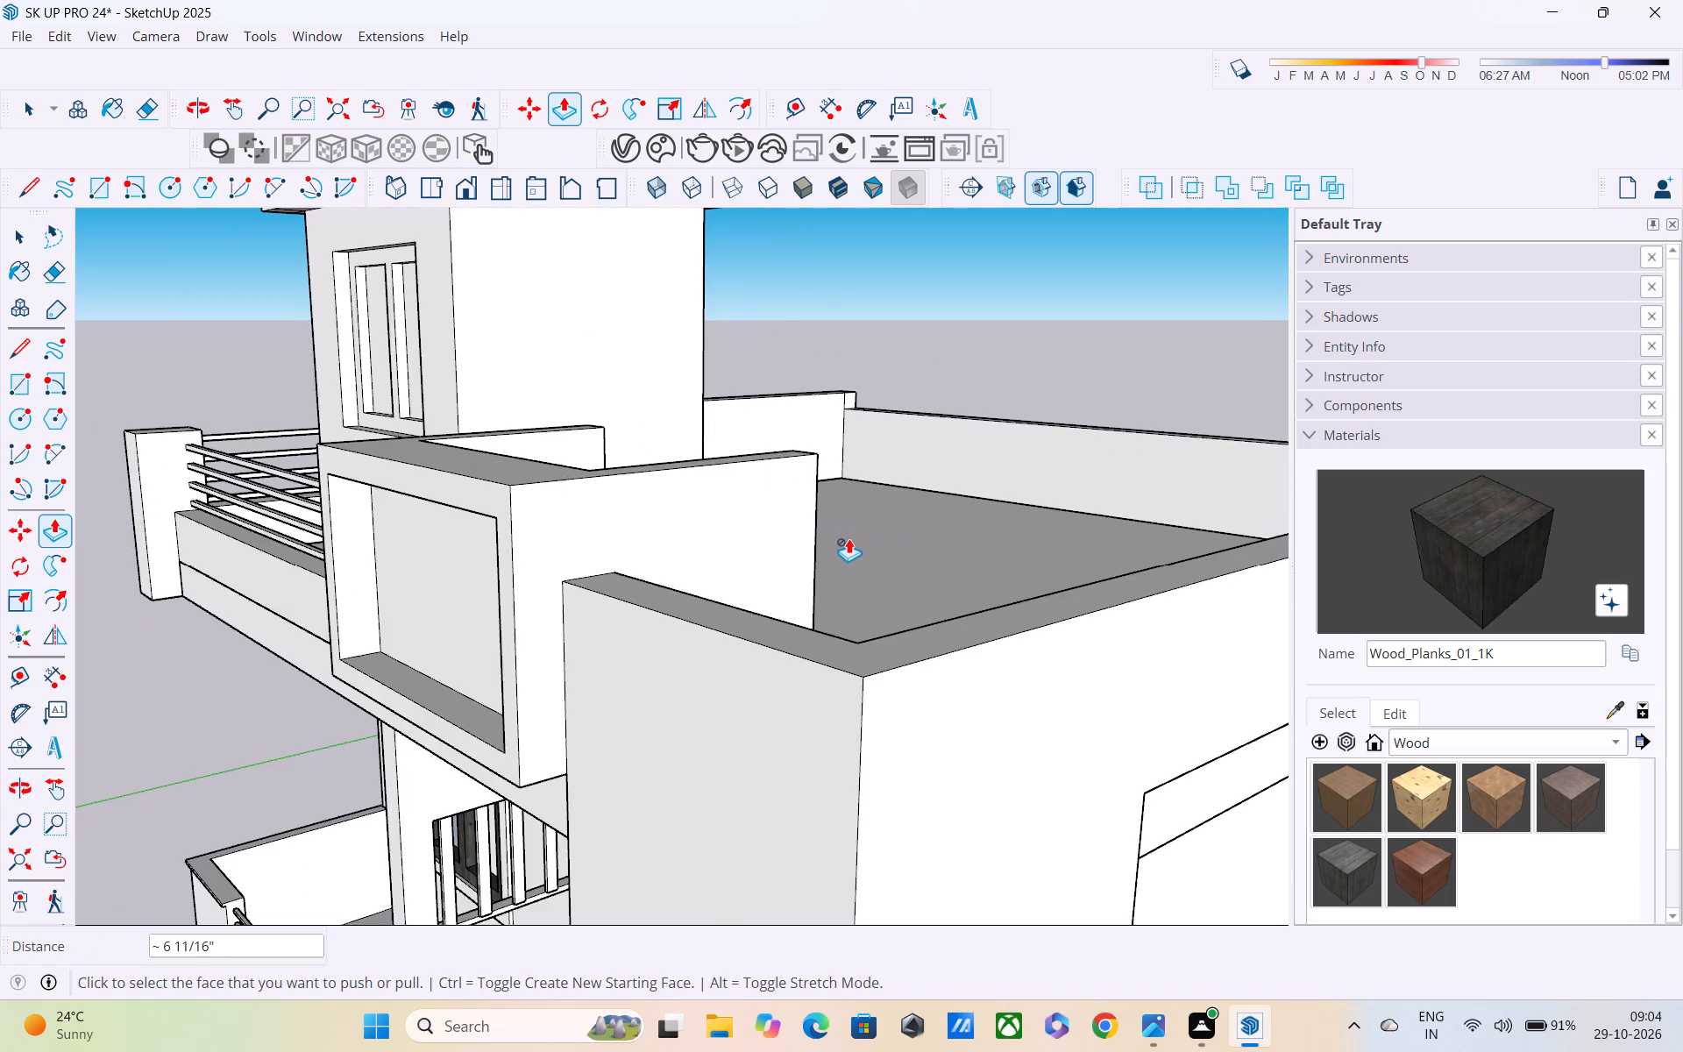
scroll(848, 528, down, 4)
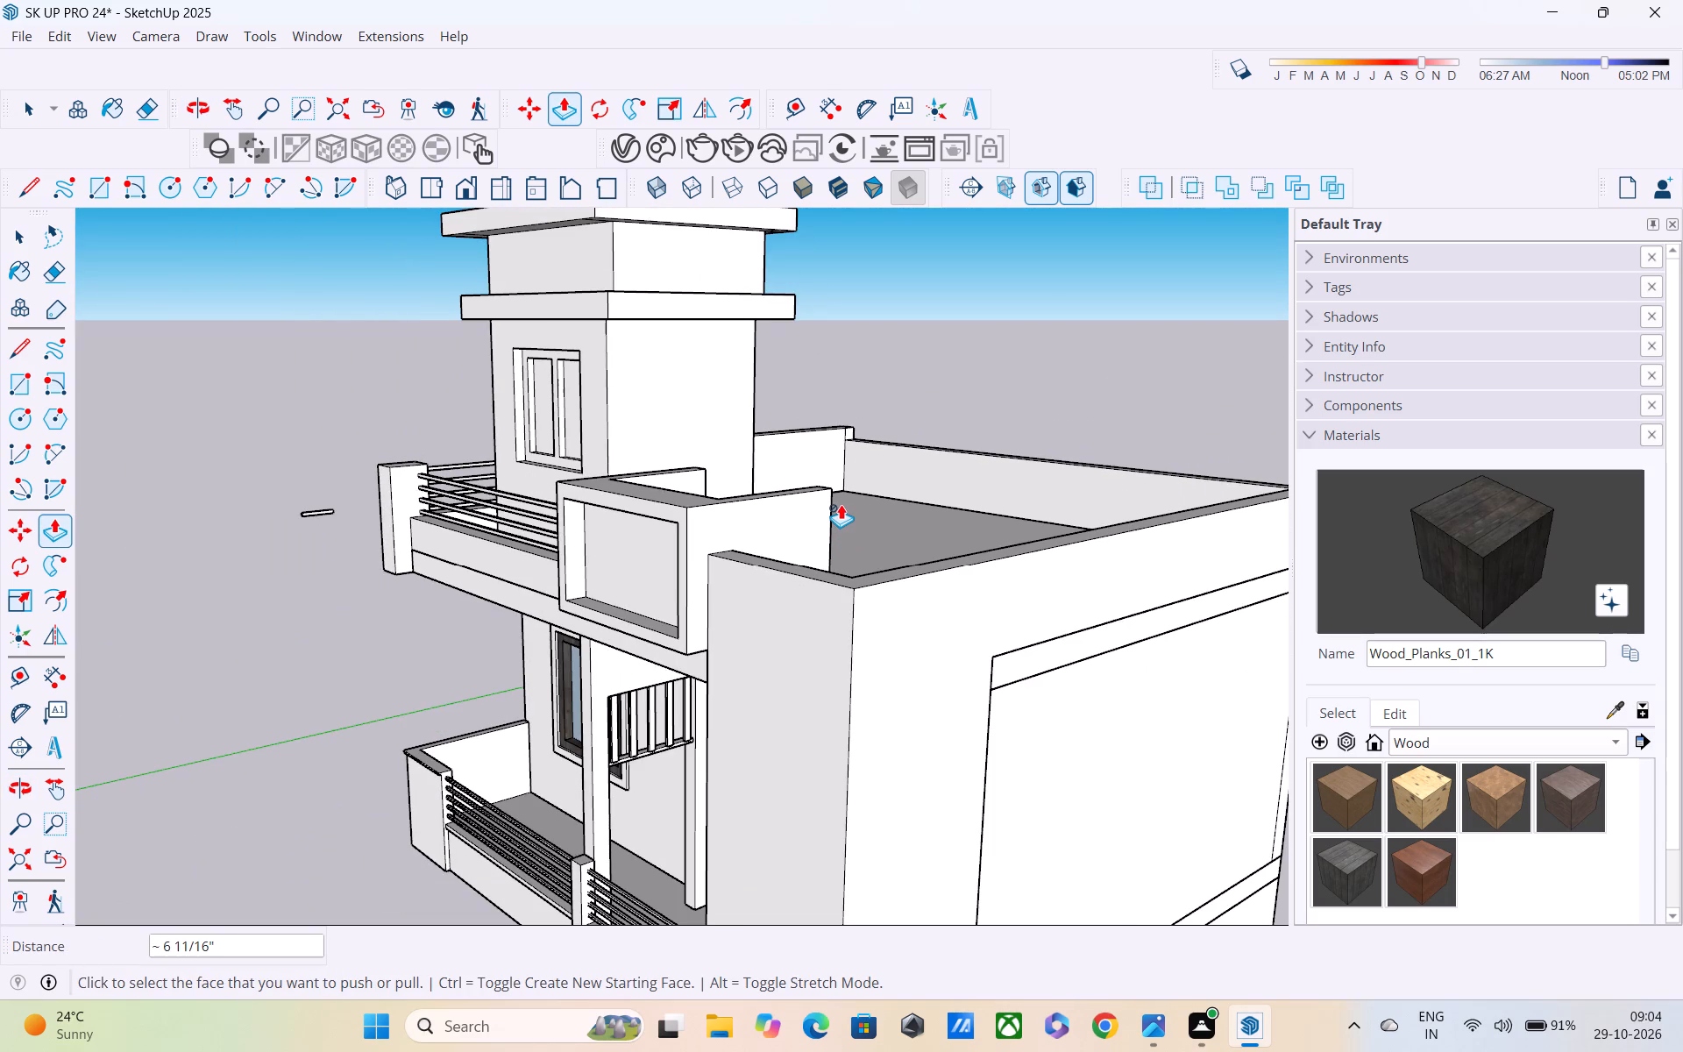
key(r)
scroll(829, 523, up, 1)
middle_drag(831, 584, 834, 692)
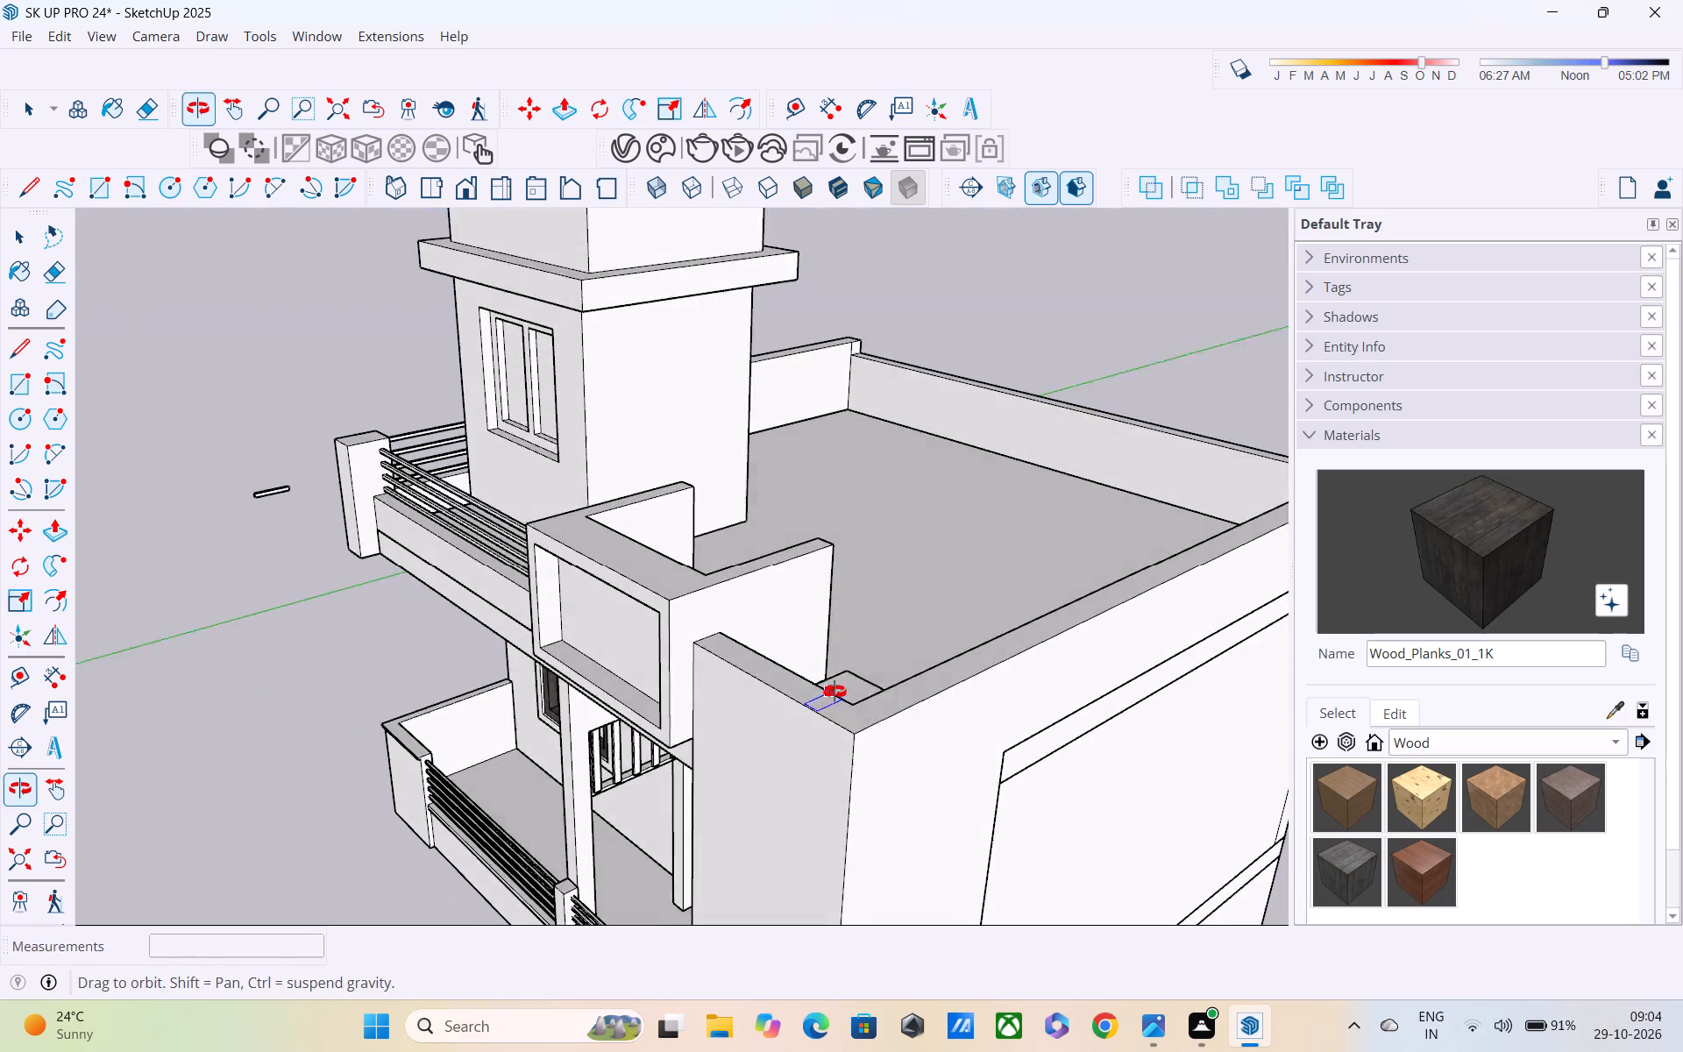
middle_drag(834, 692, 834, 694)
scroll(836, 701, up, 5)
scroll(857, 842, up, 4)
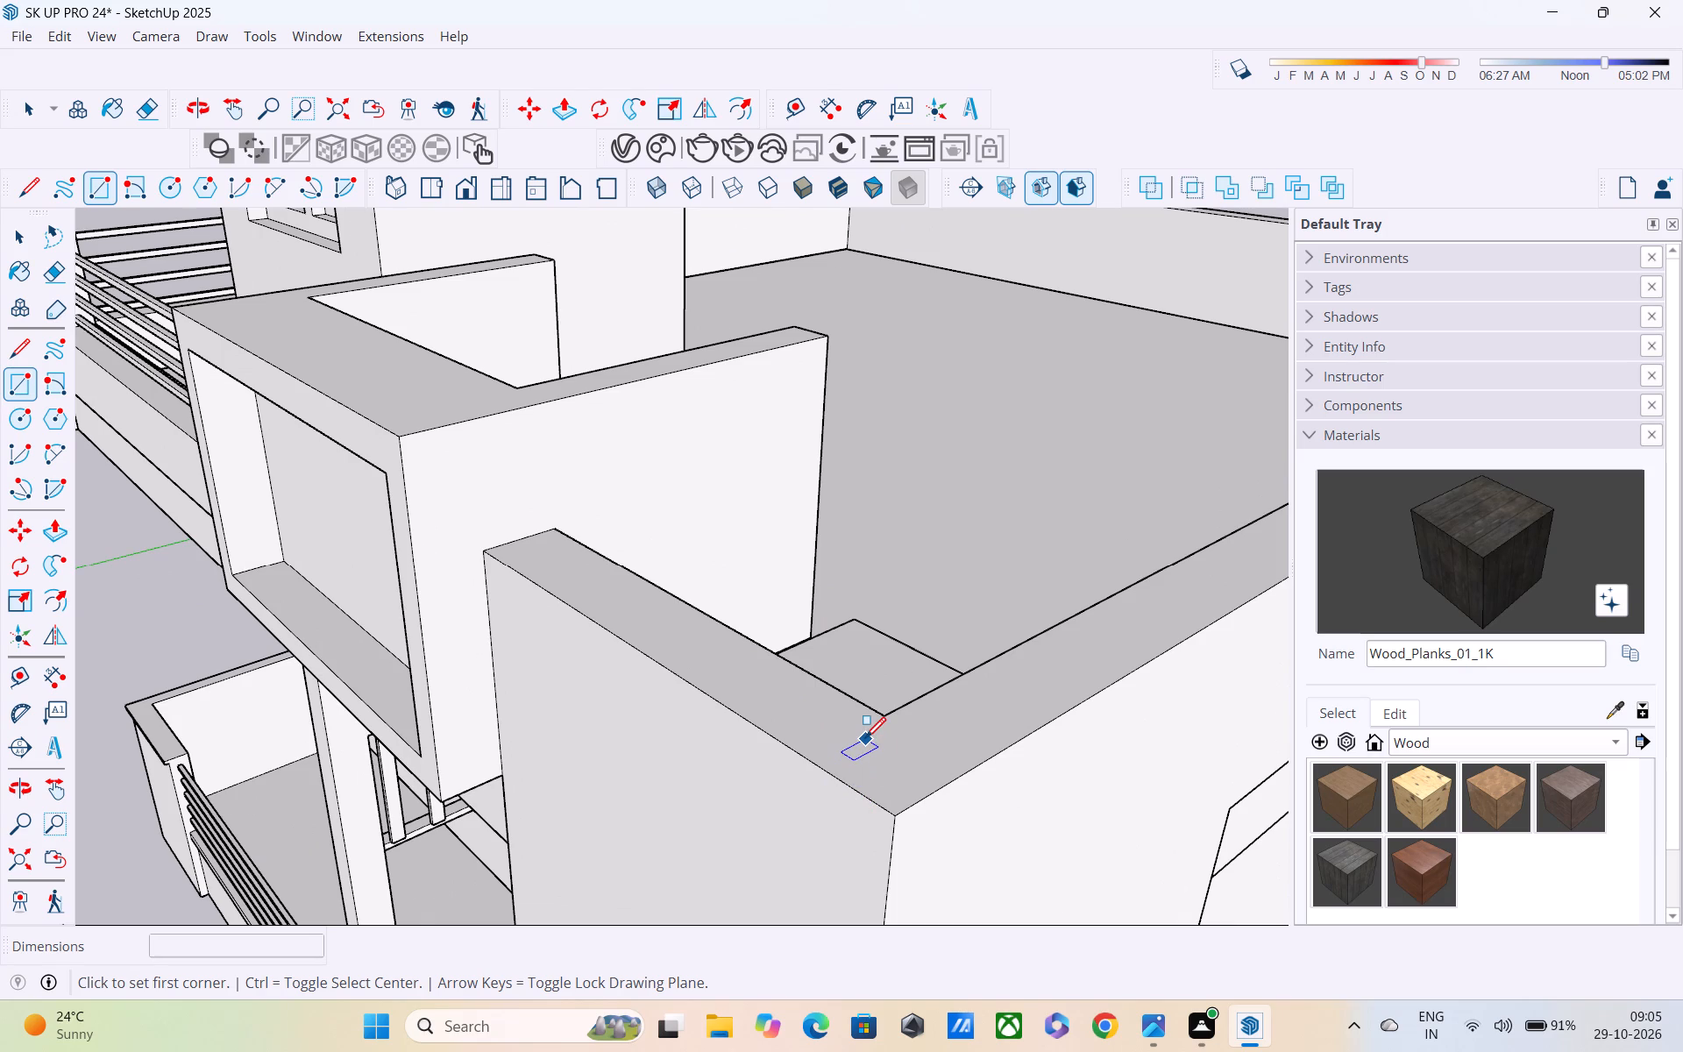
click(868, 733)
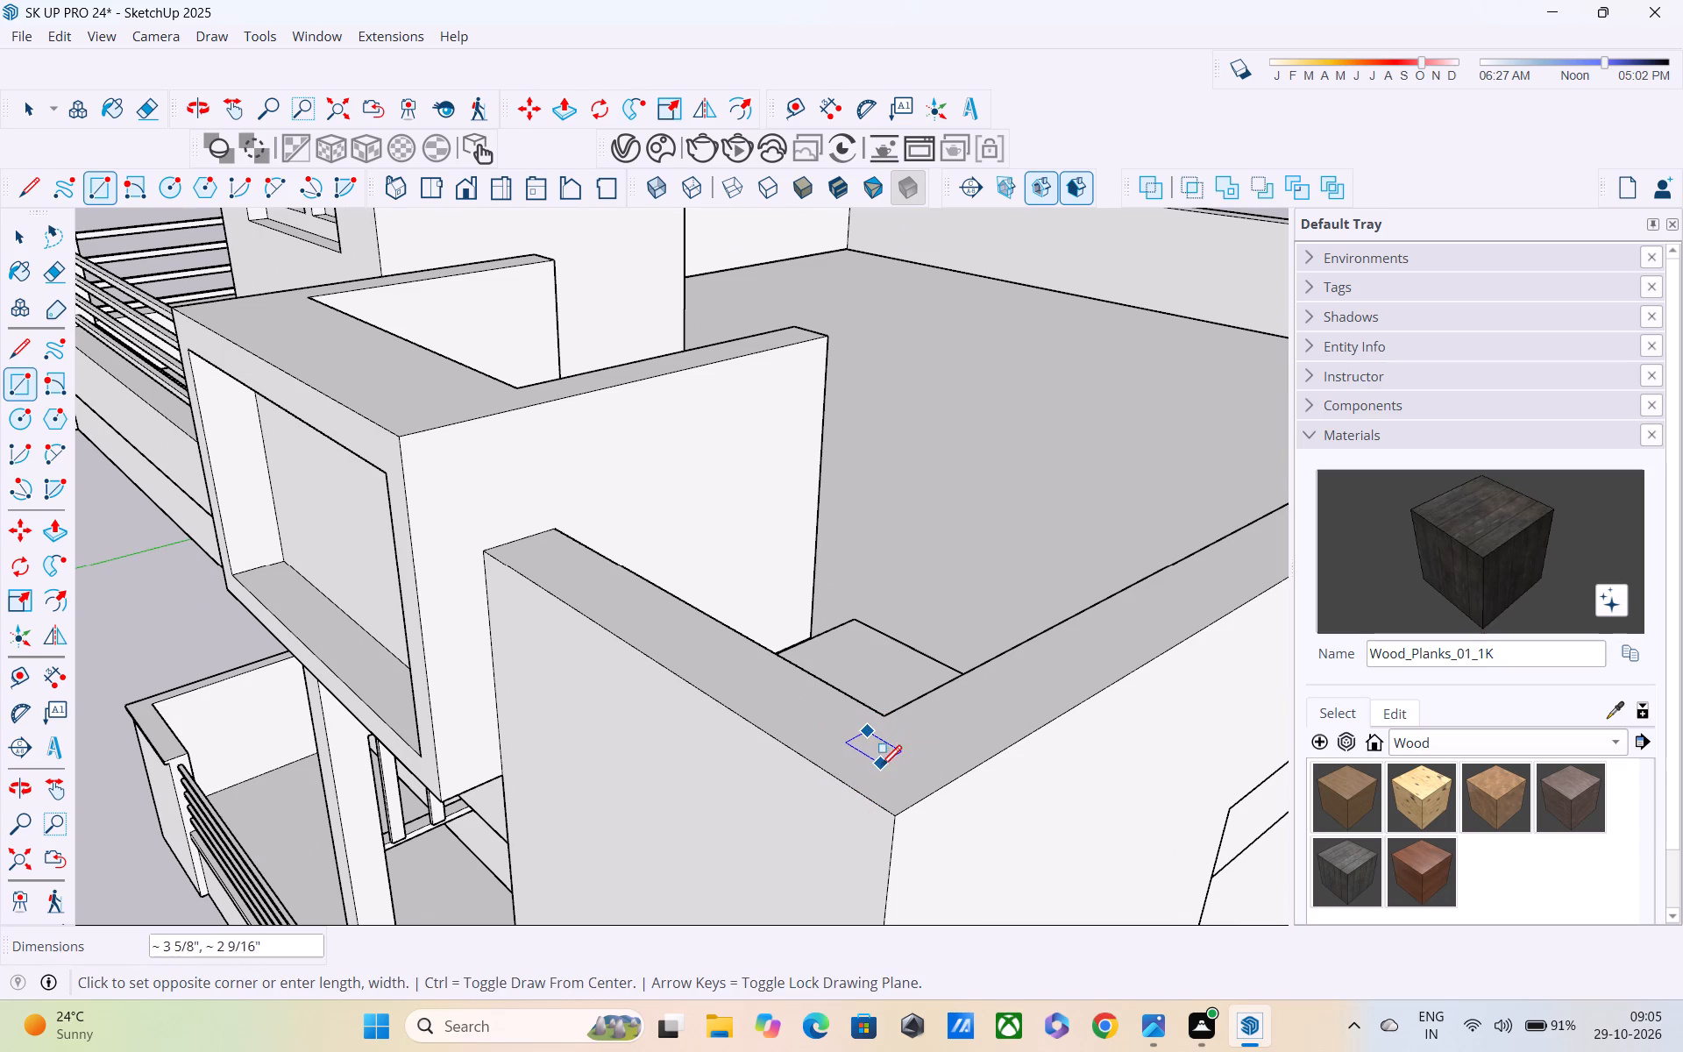
click(884, 762)
Pull the small rectangle up about 1' 2 9/16" to form a post on the parapet corner.
key(p)
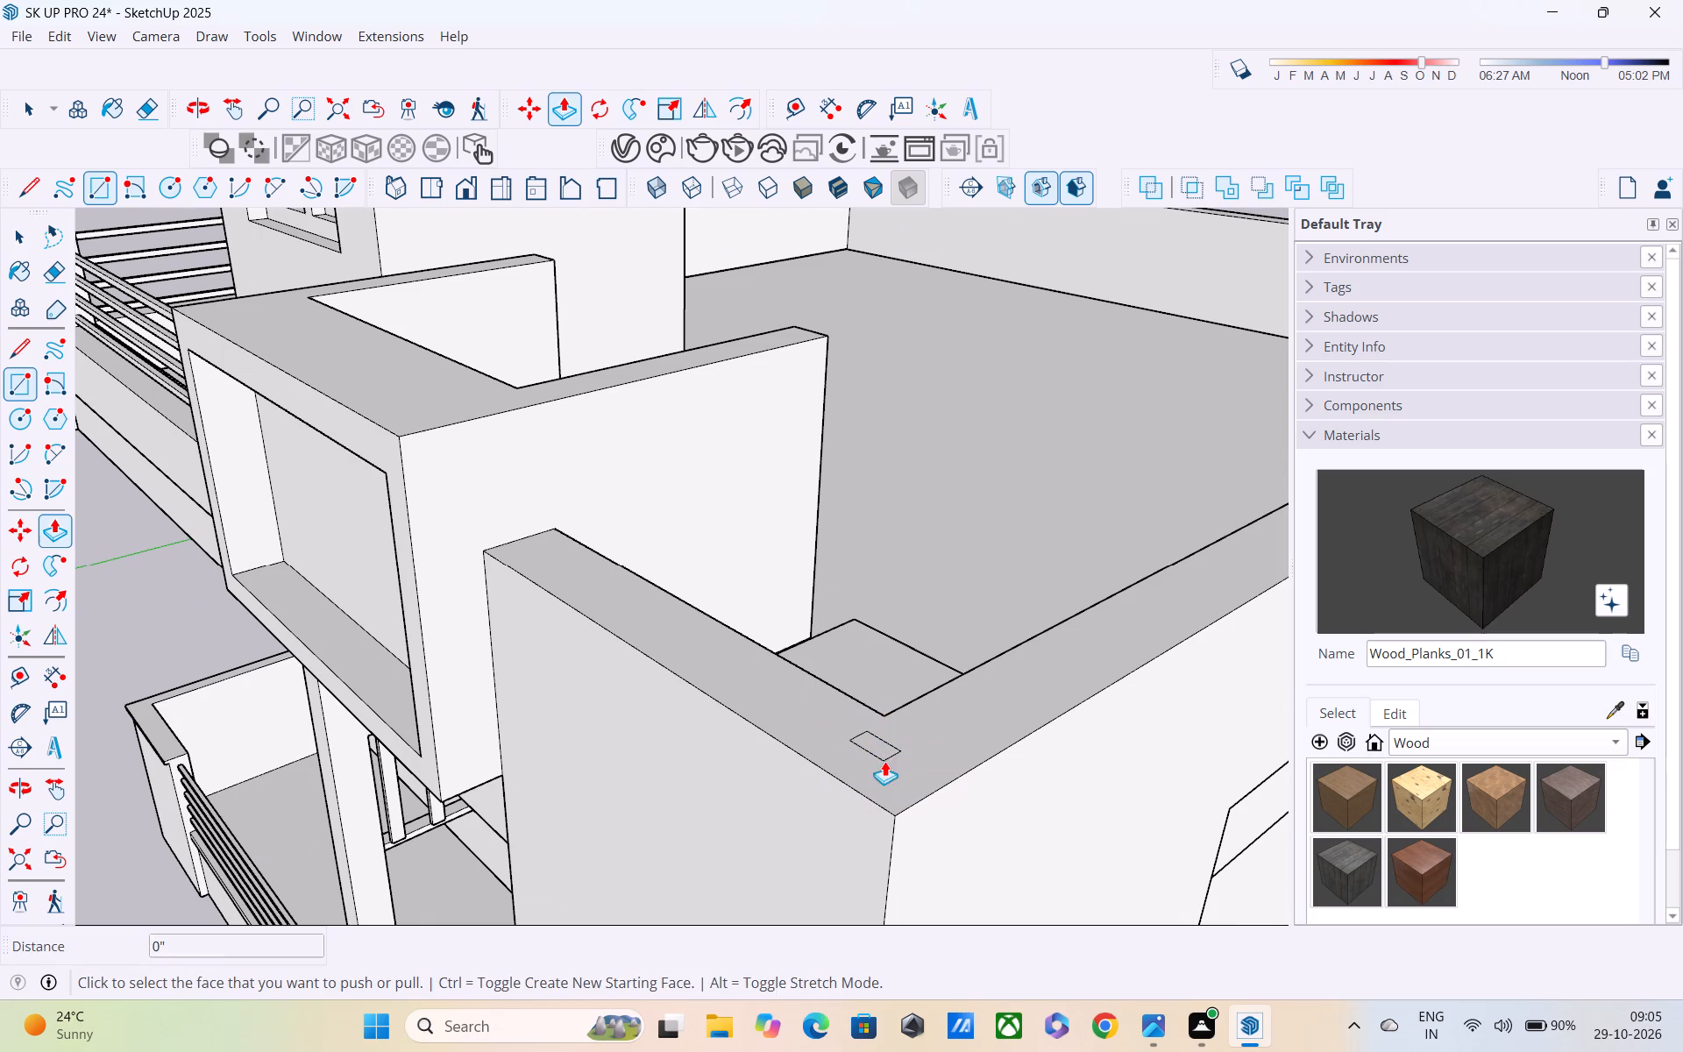
click(883, 745)
scroll(879, 678, down, 2)
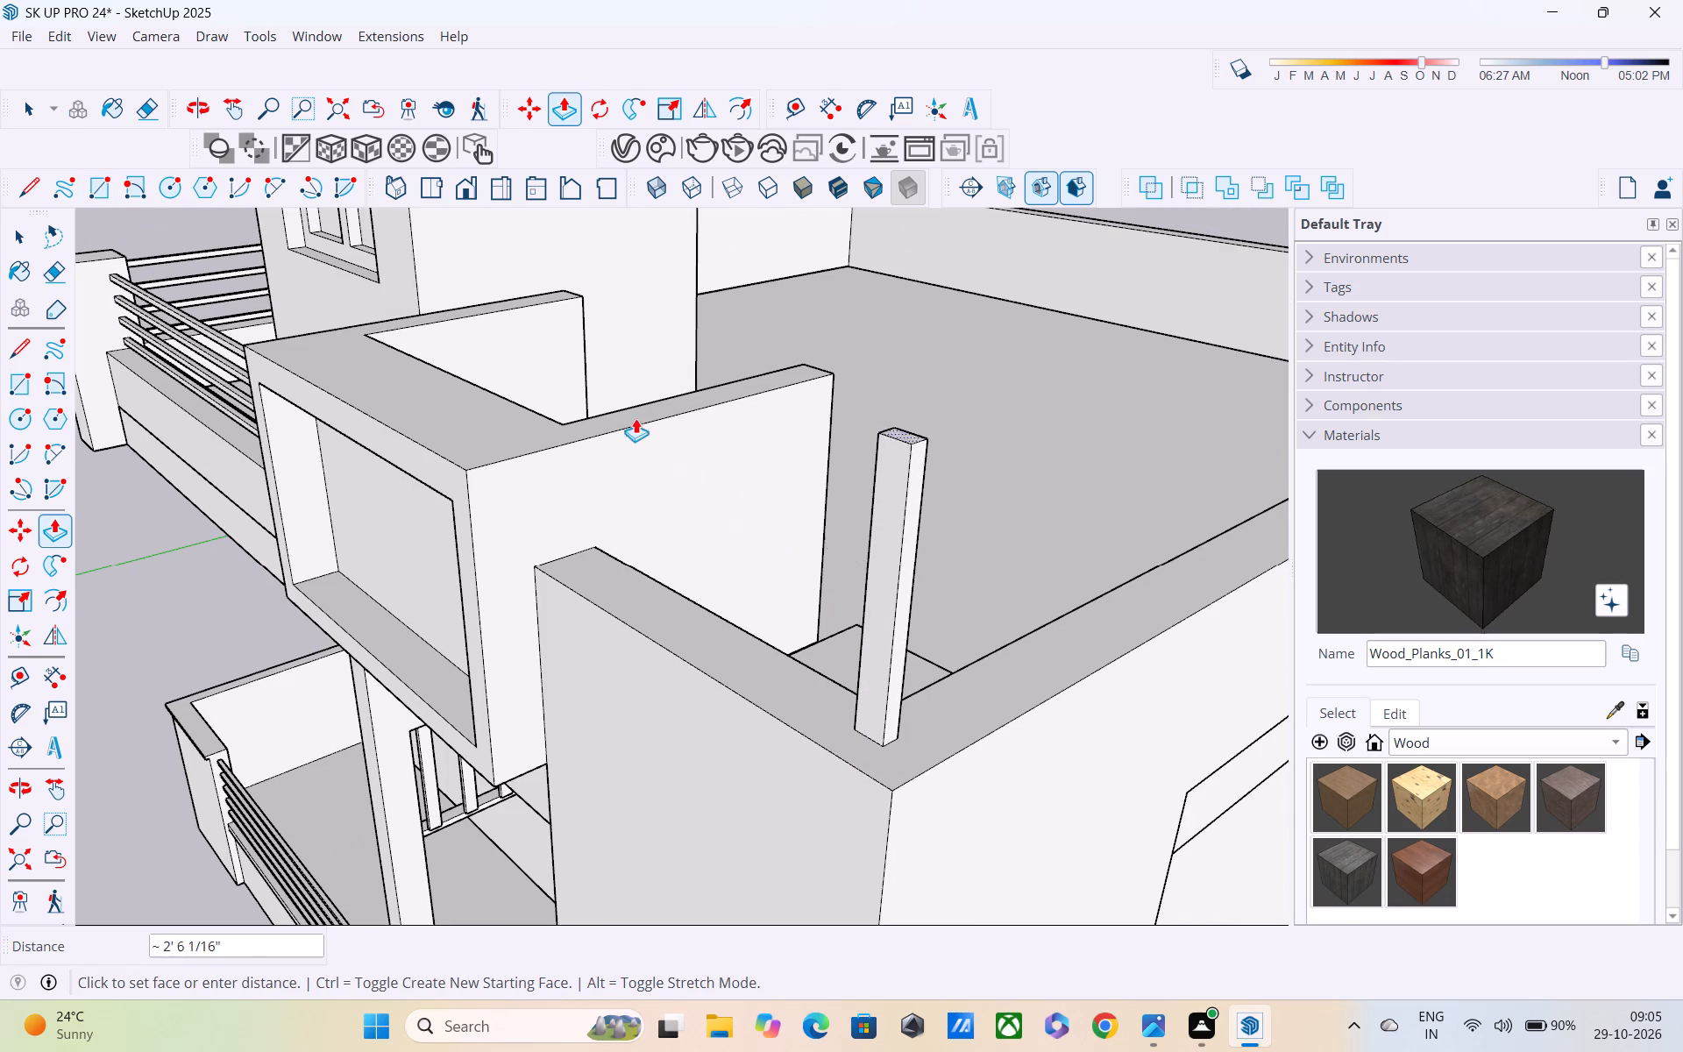
click(595, 441)
Copy the post's top edge down its narrow roof-facing side twice, about 2 1/16" below the top and 4" further down.
middle_drag(643, 530, 998, 458)
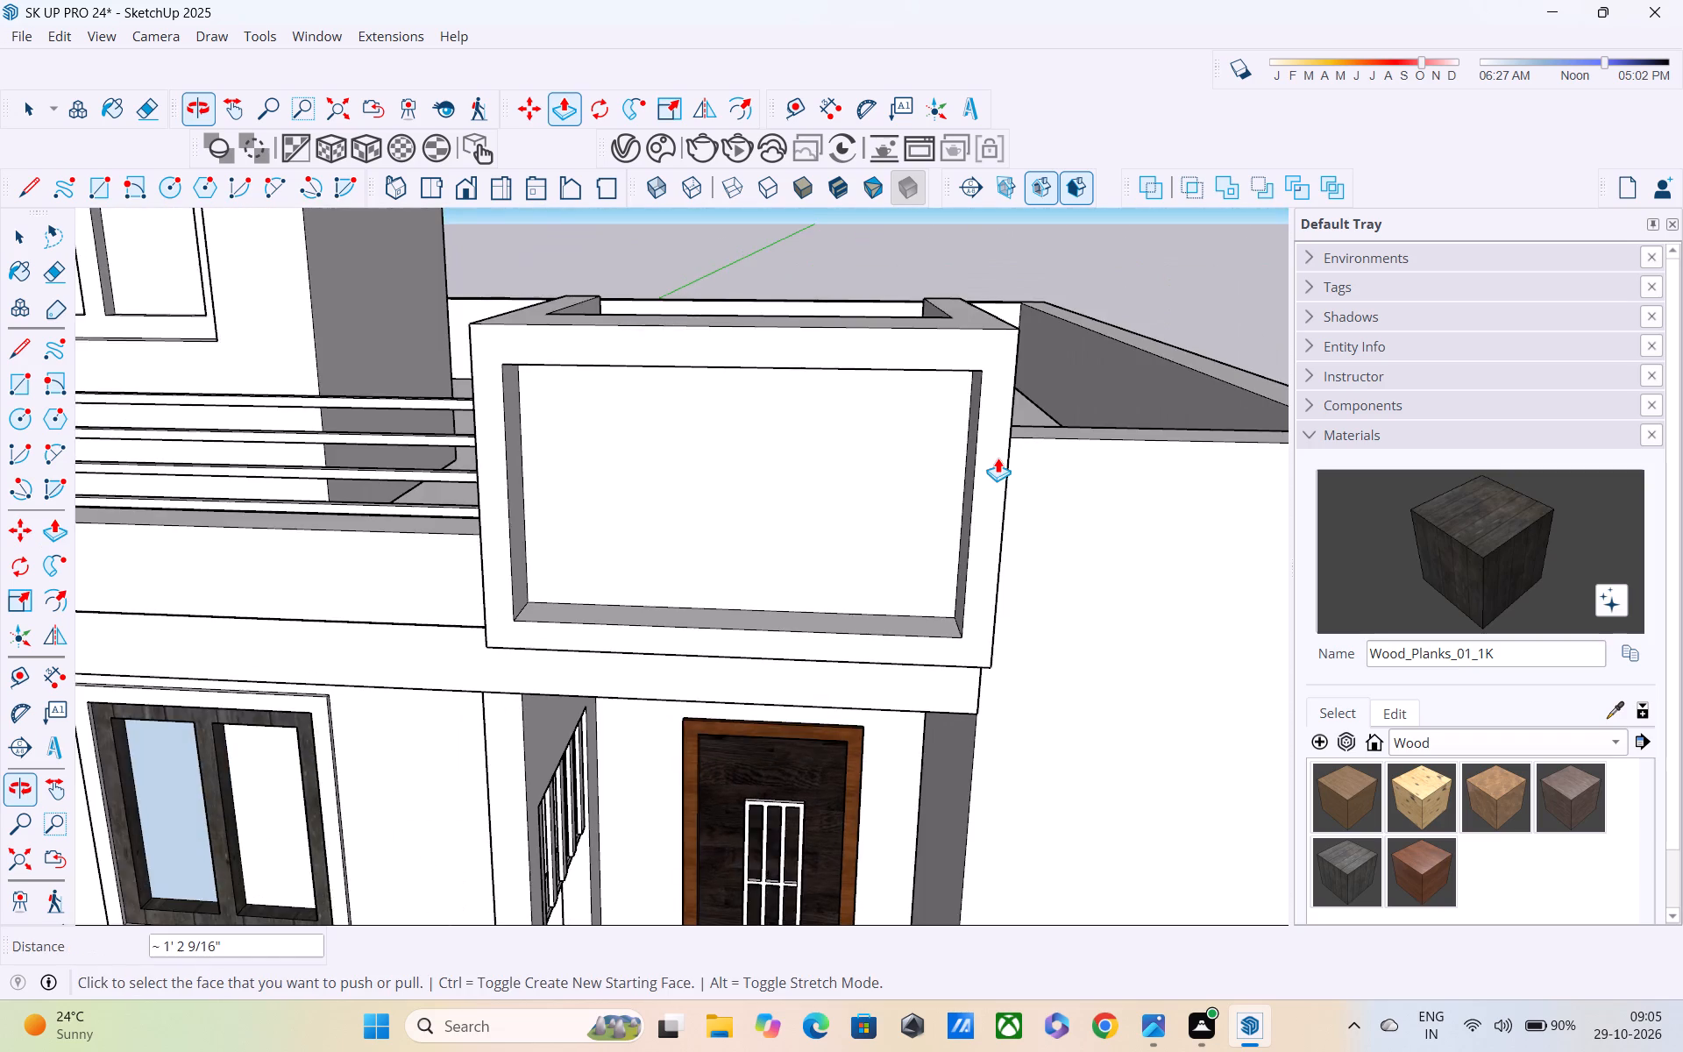
scroll(998, 458, down, 5)
shift+middle_drag(991, 497, 798, 636)
scroll(1097, 537, up, 6)
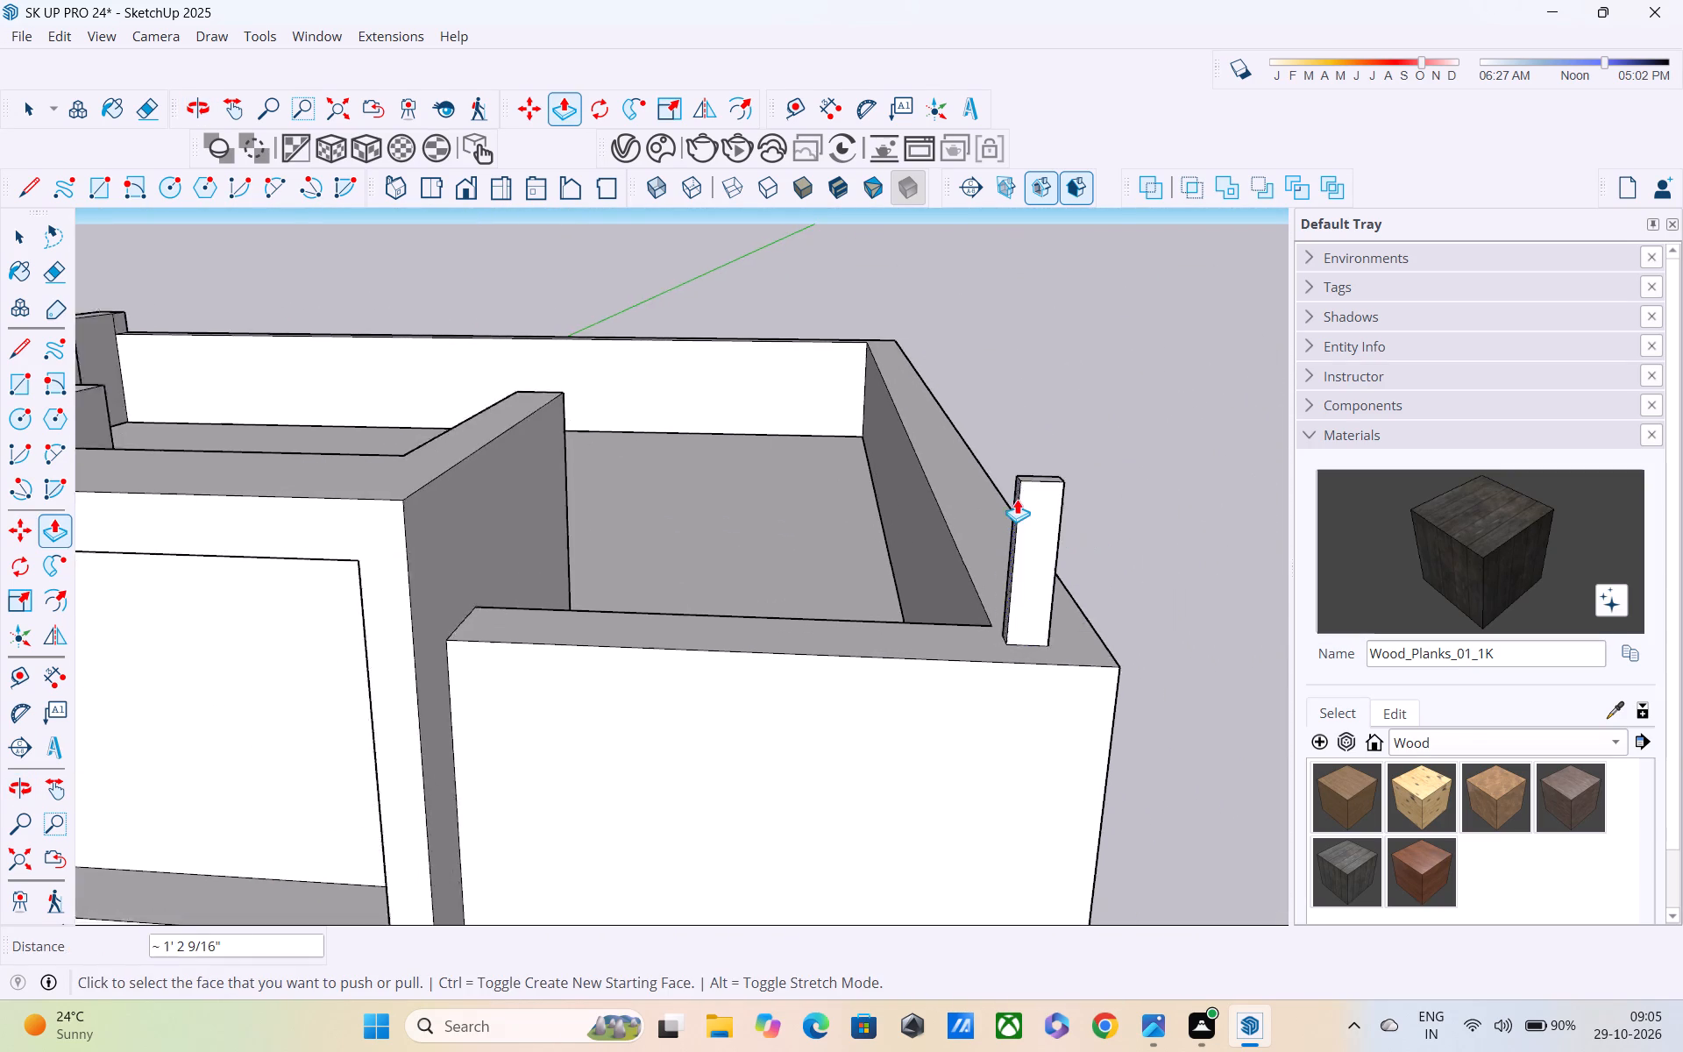
scroll(1017, 499, up, 2)
middle_drag(1018, 483, 1229, 487)
scroll(1226, 457, down, 2)
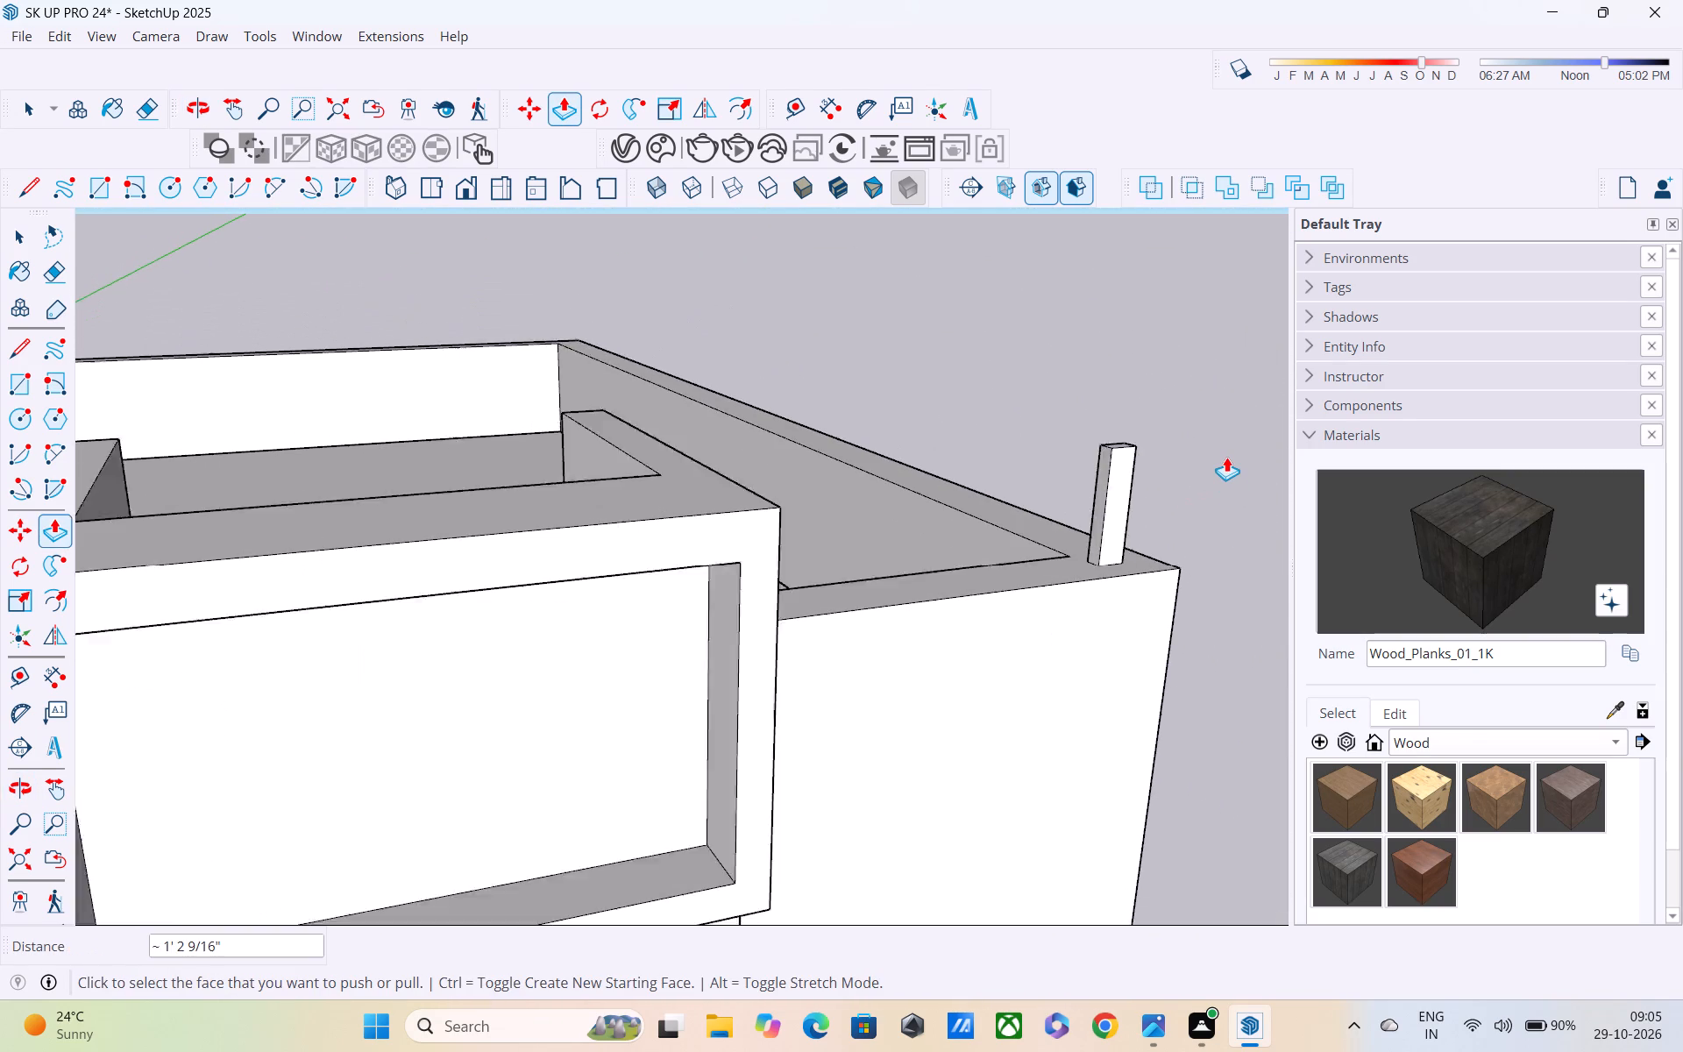
scroll(1226, 457, down, 1)
scroll(1225, 457, up, 2)
scroll(1075, 480, up, 1)
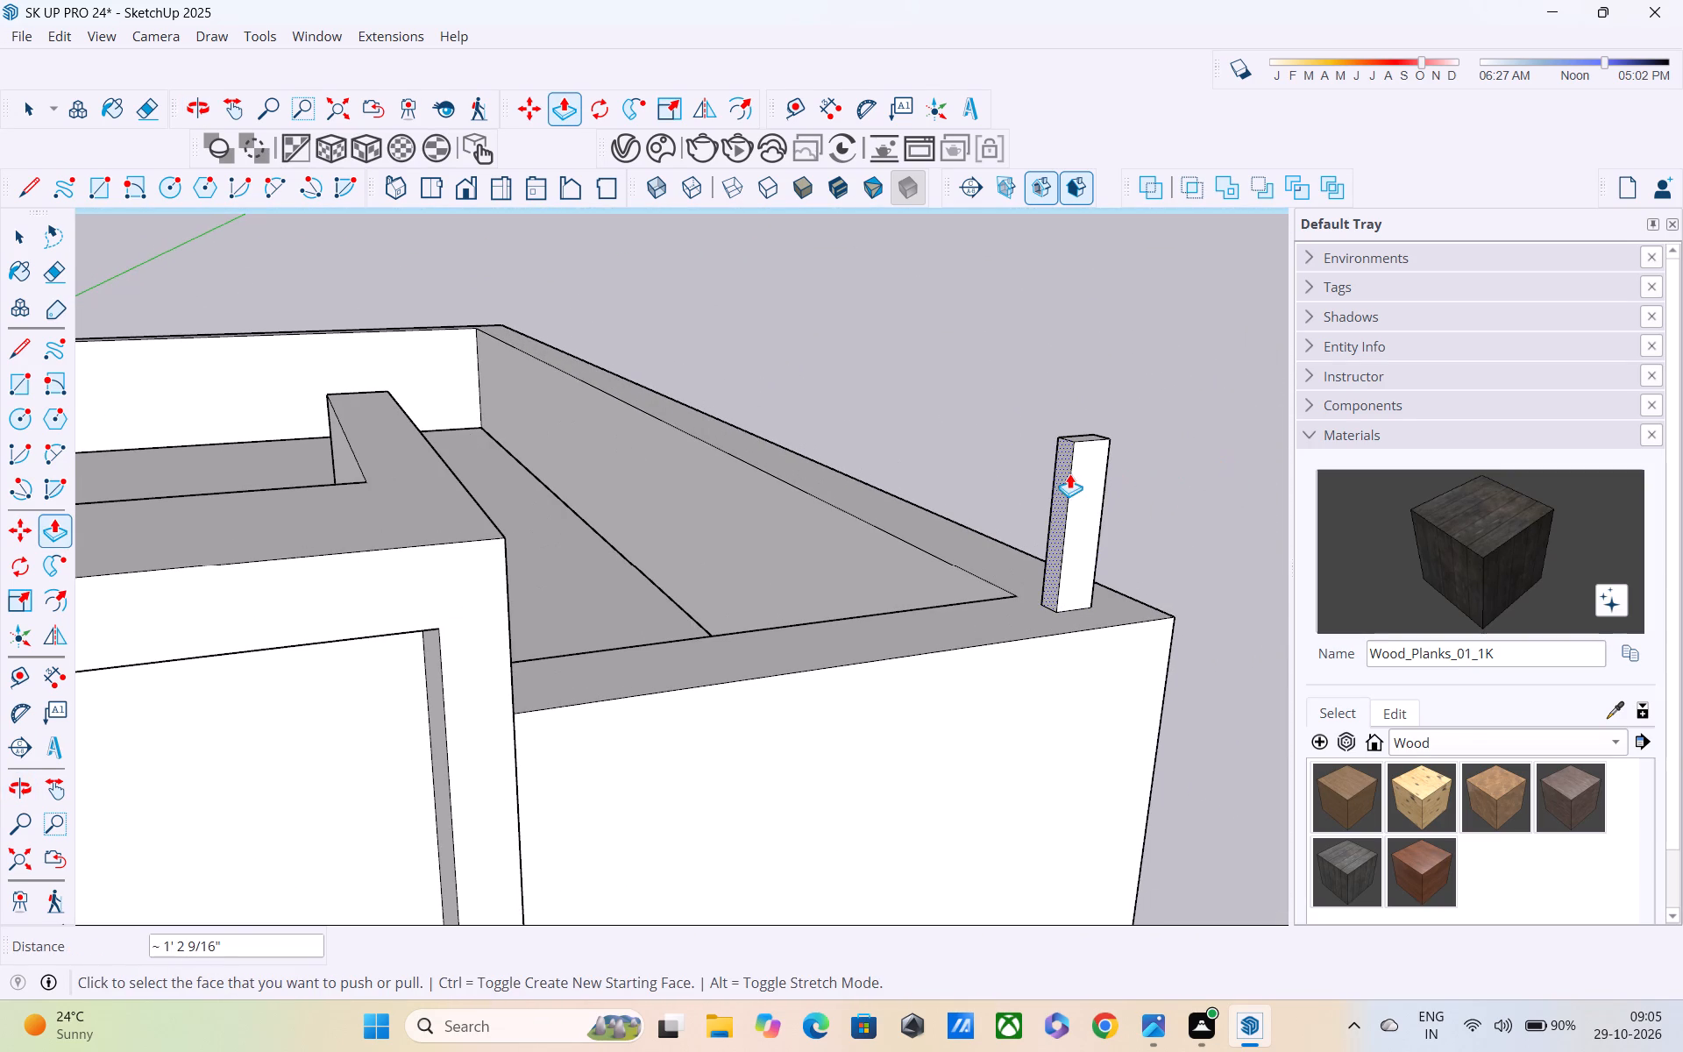
key(r)
scroll(1058, 426, up, 4)
scroll(1043, 494, down, 4)
key(space)
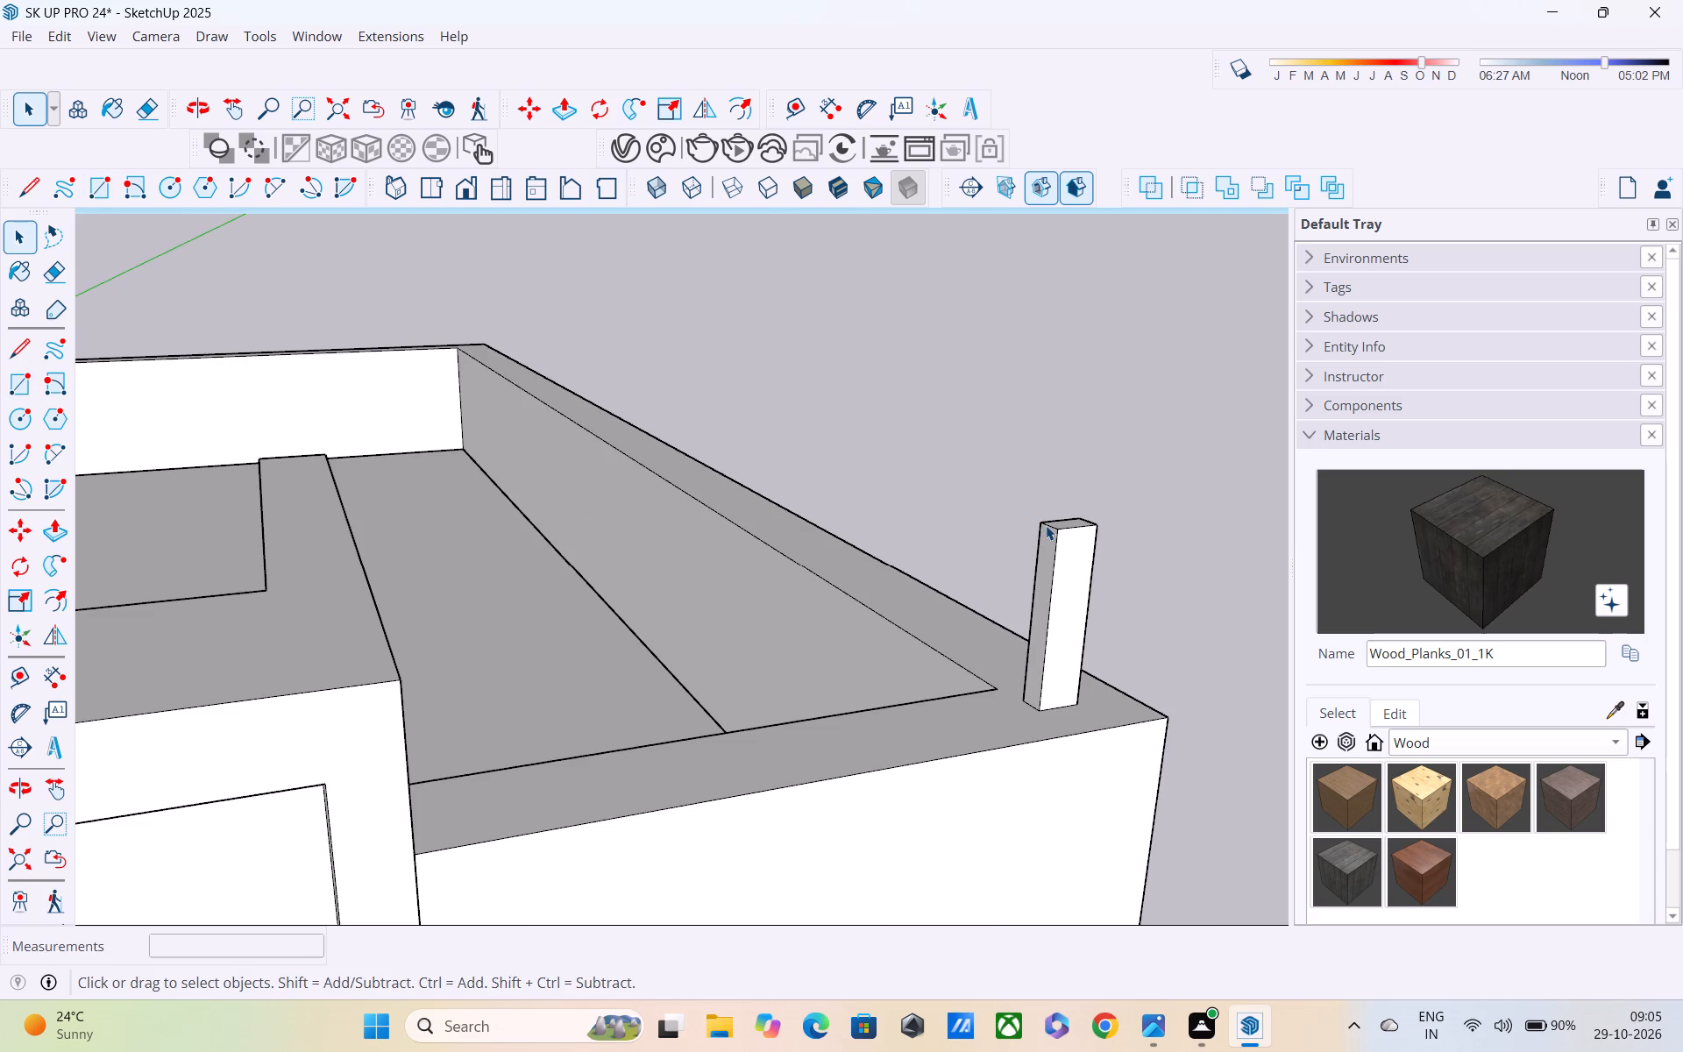
click(1046, 525)
key(m)
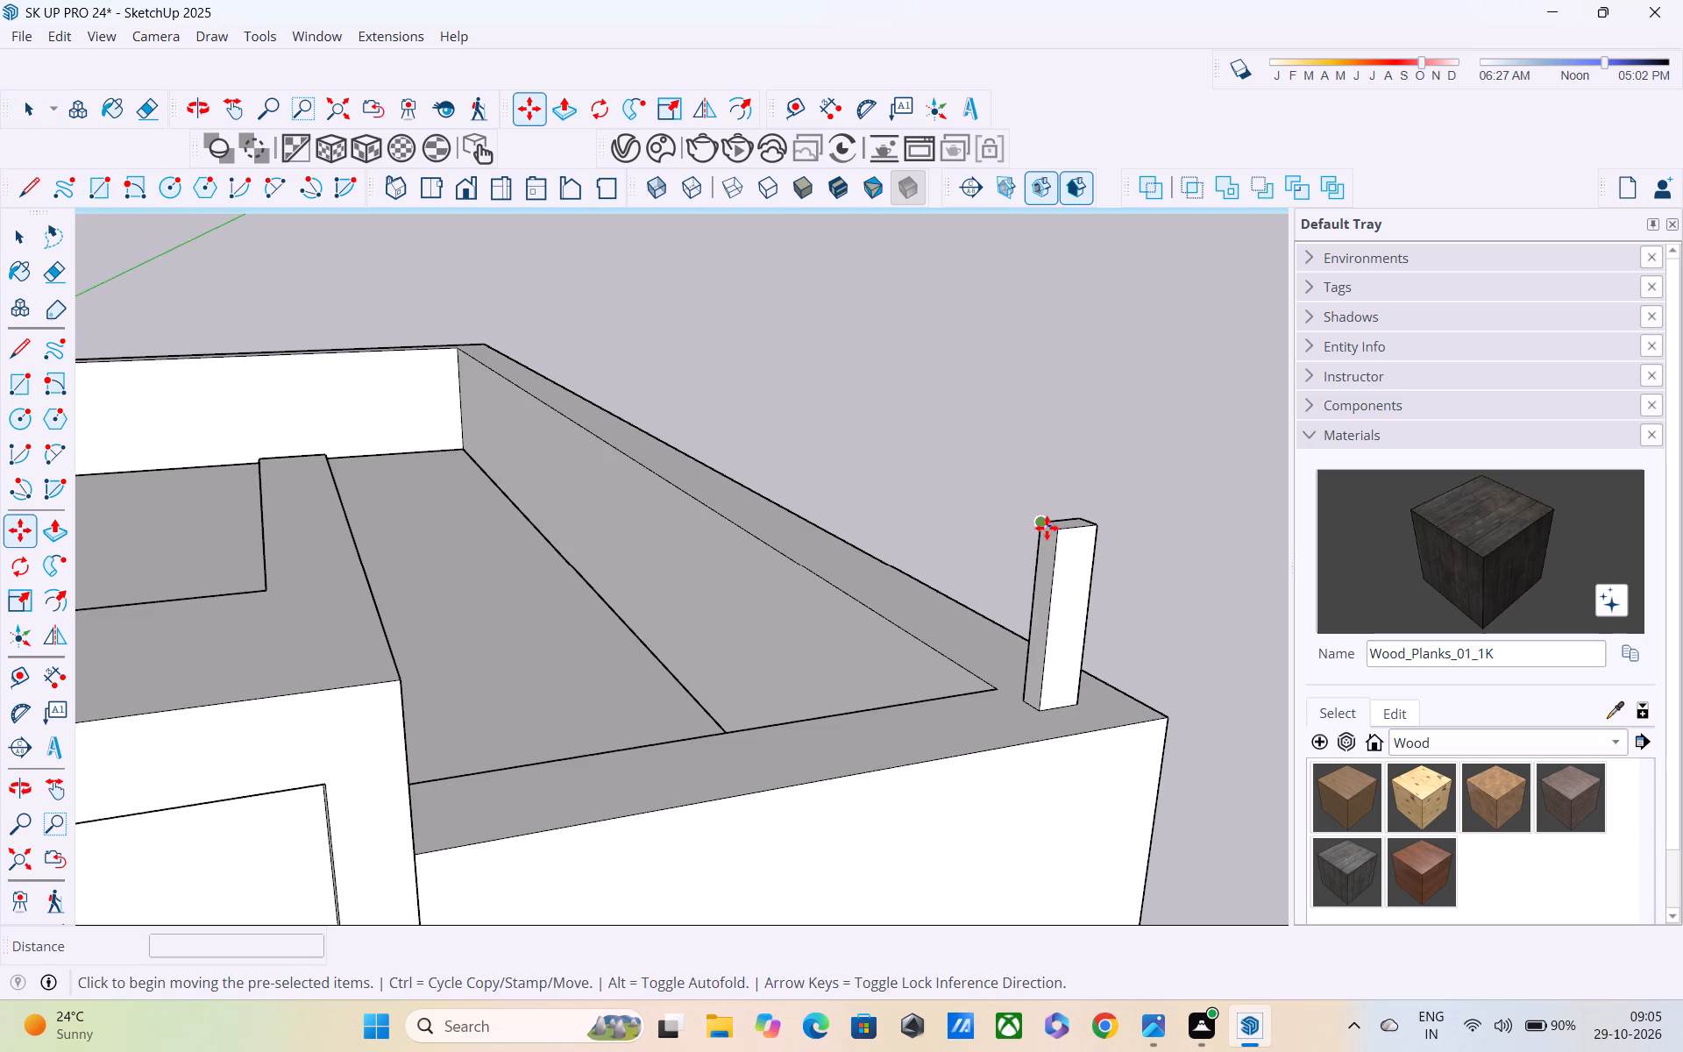
click(1050, 532)
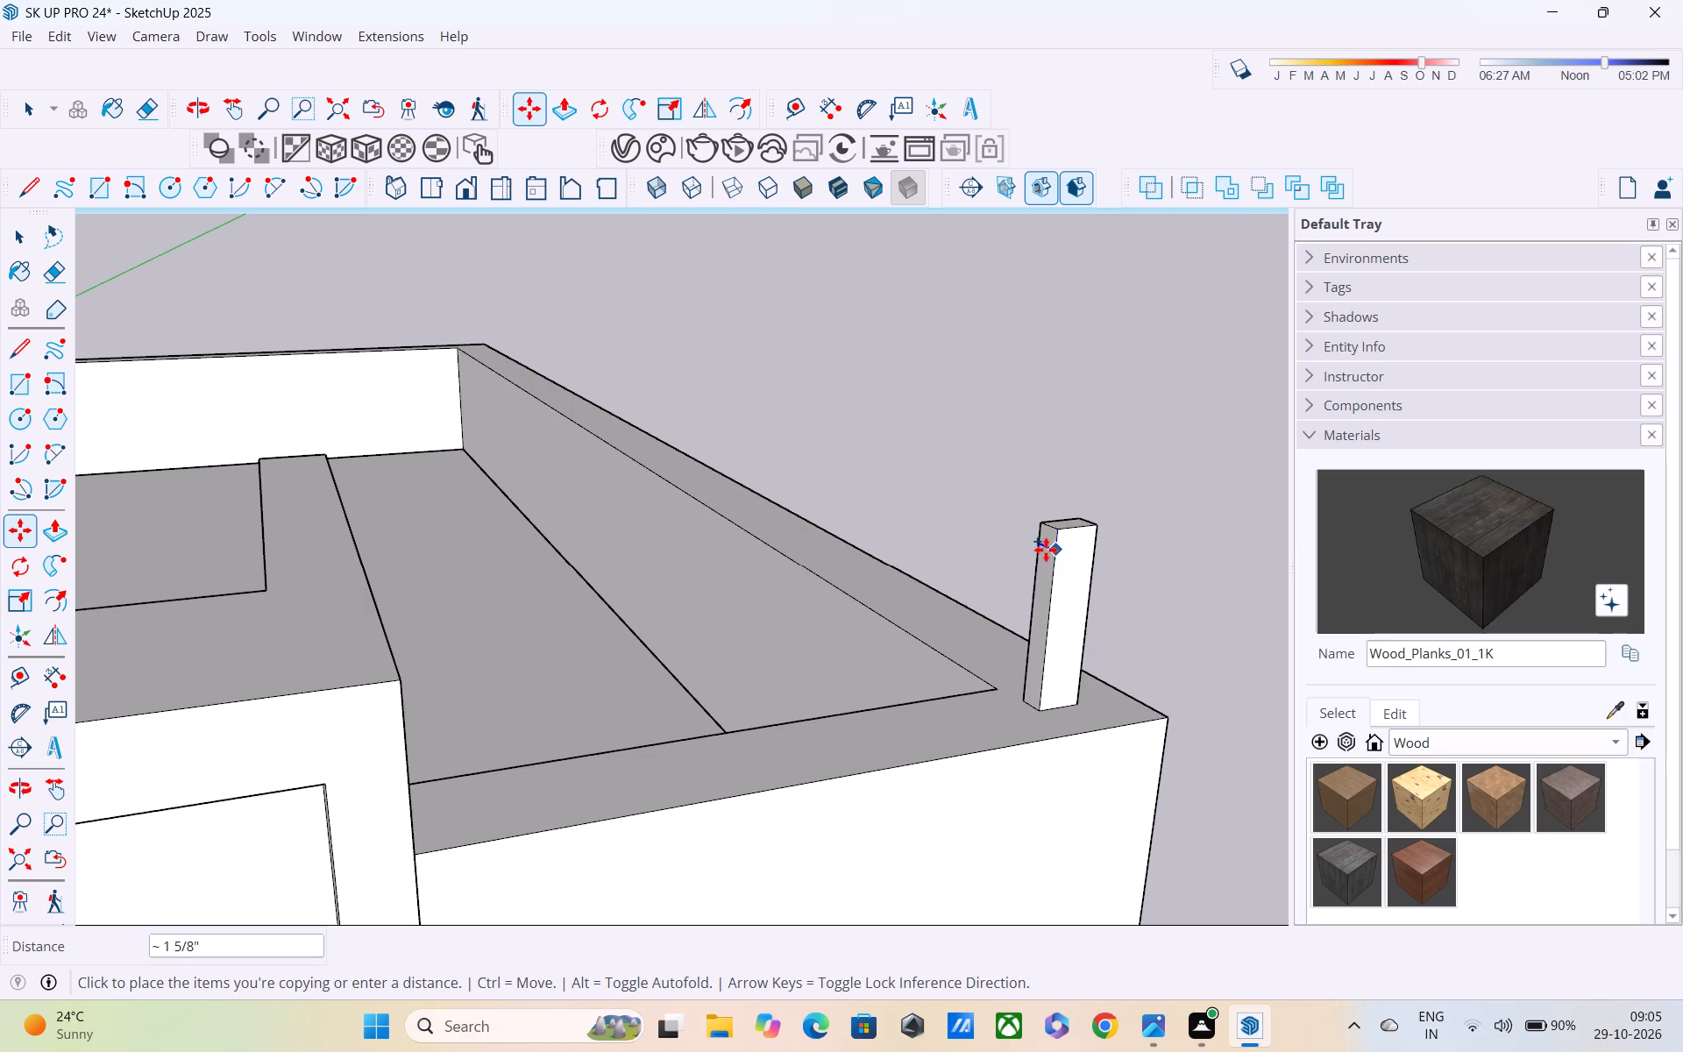
click(1046, 556)
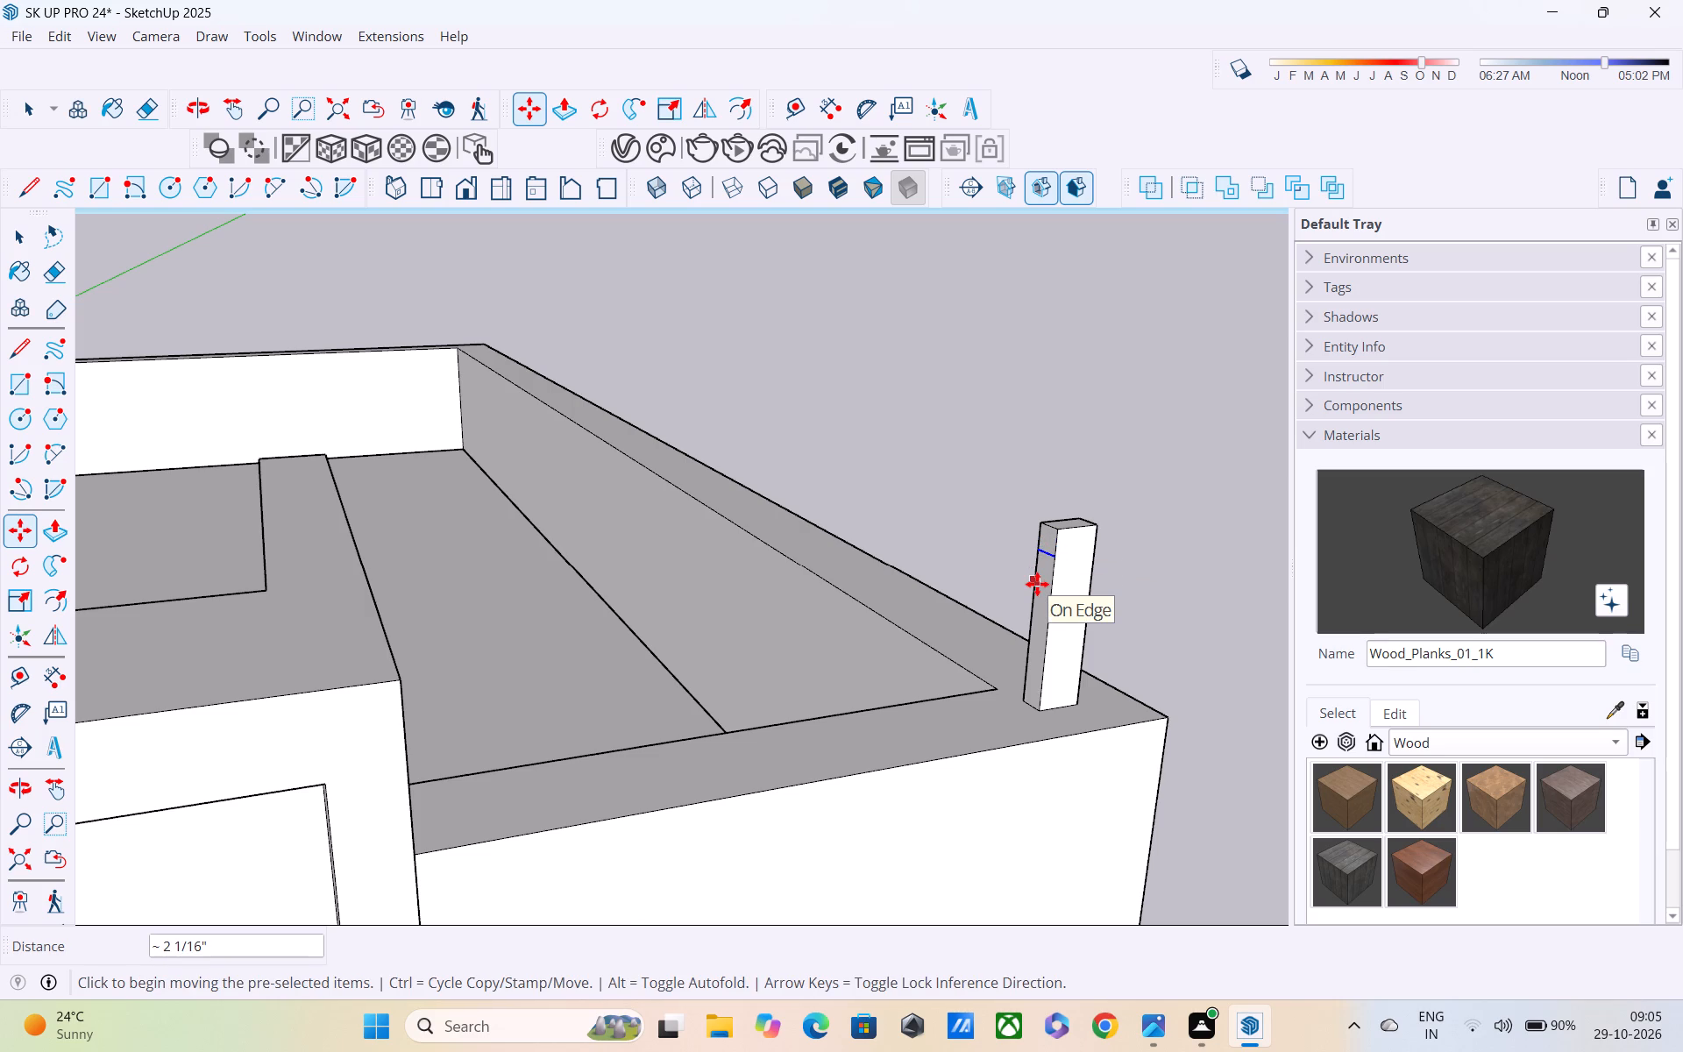
click(1047, 558)
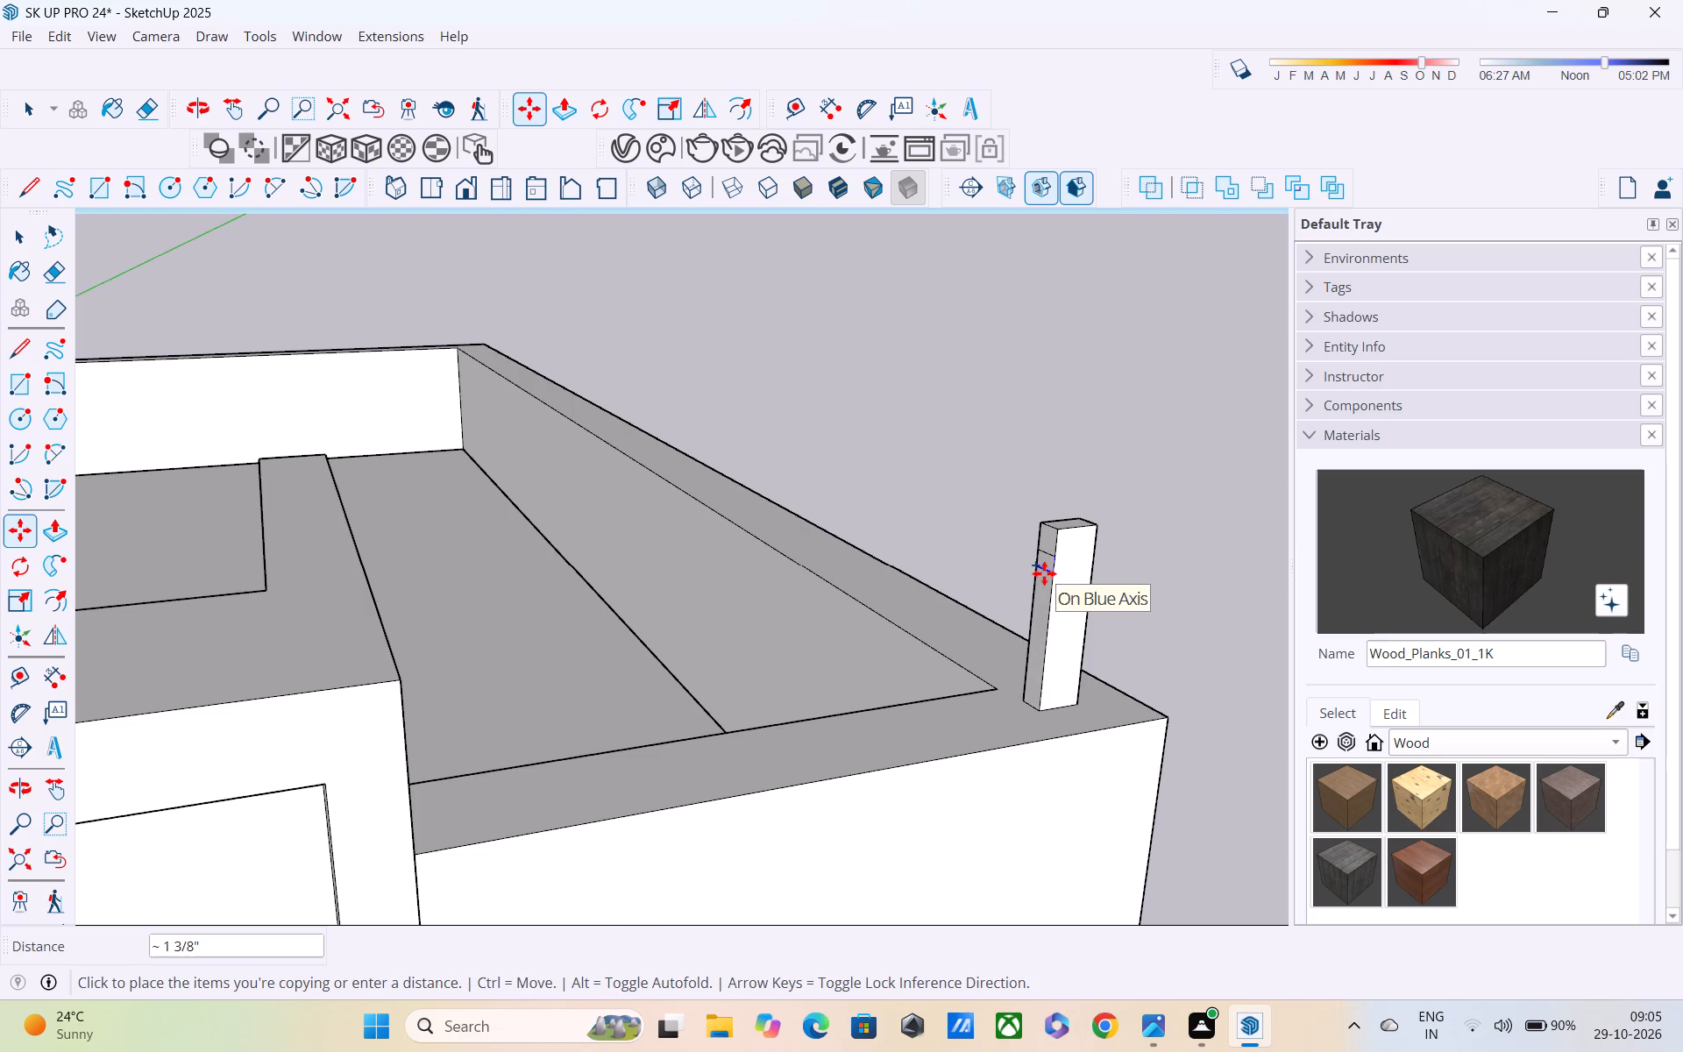
click(1042, 621)
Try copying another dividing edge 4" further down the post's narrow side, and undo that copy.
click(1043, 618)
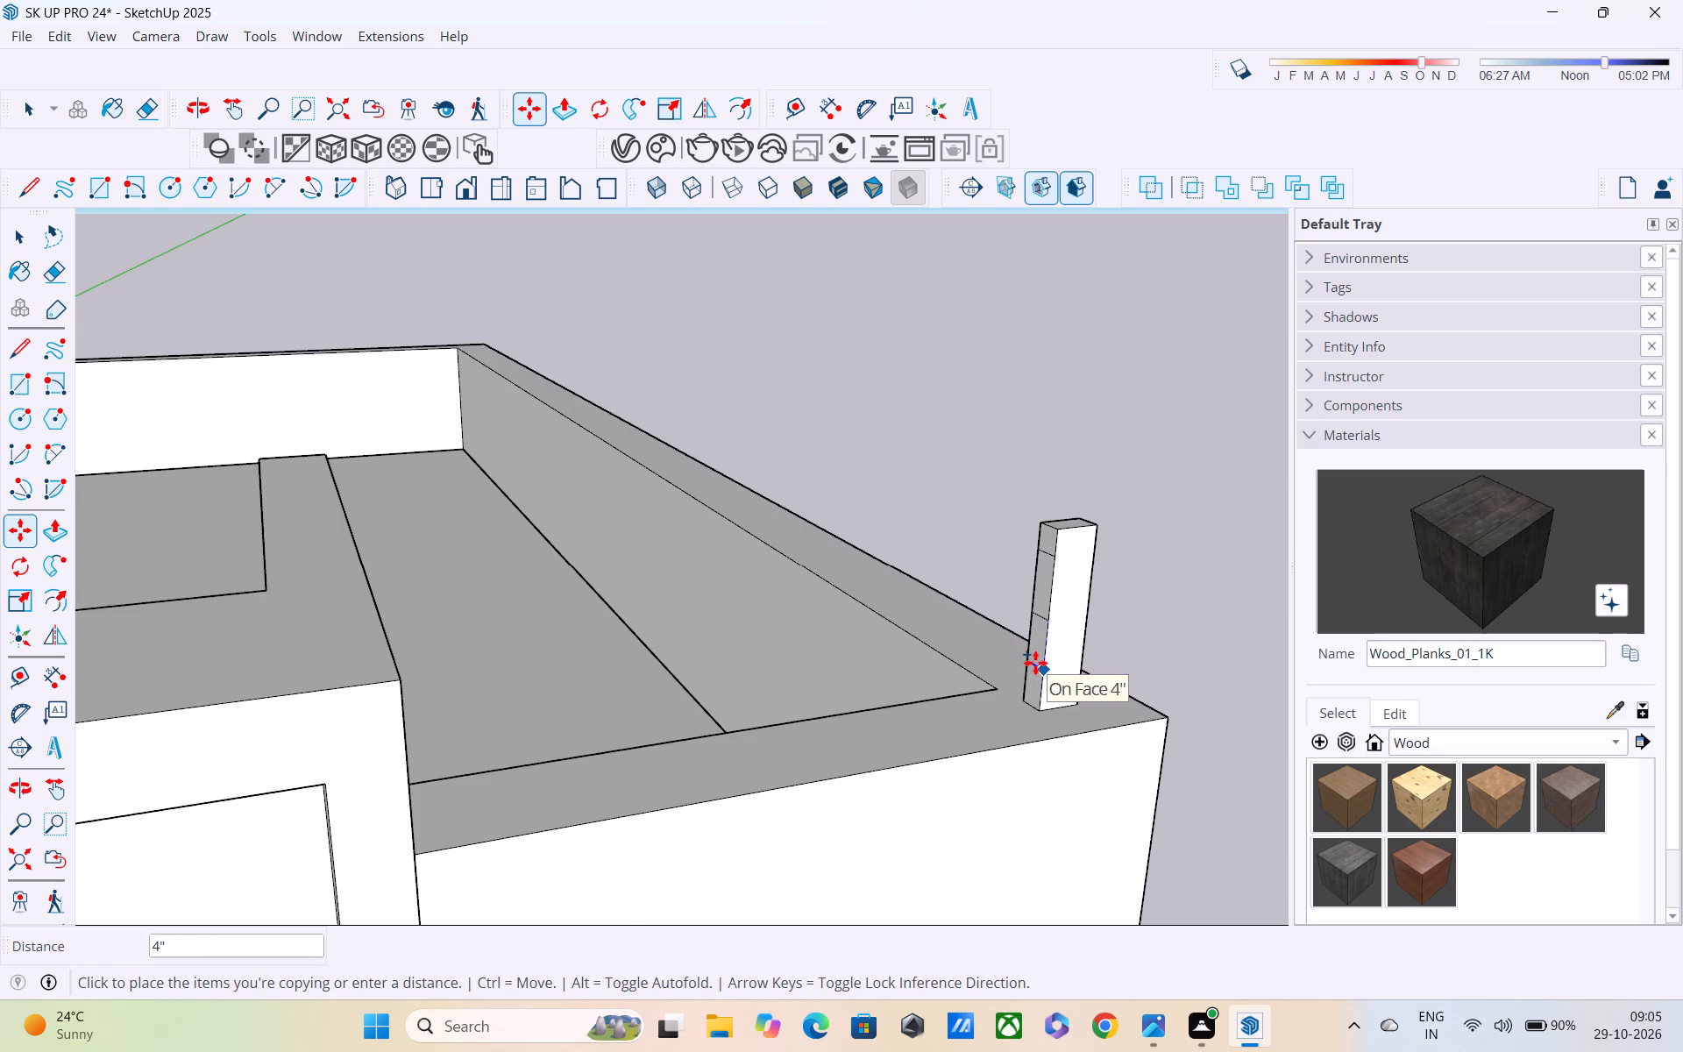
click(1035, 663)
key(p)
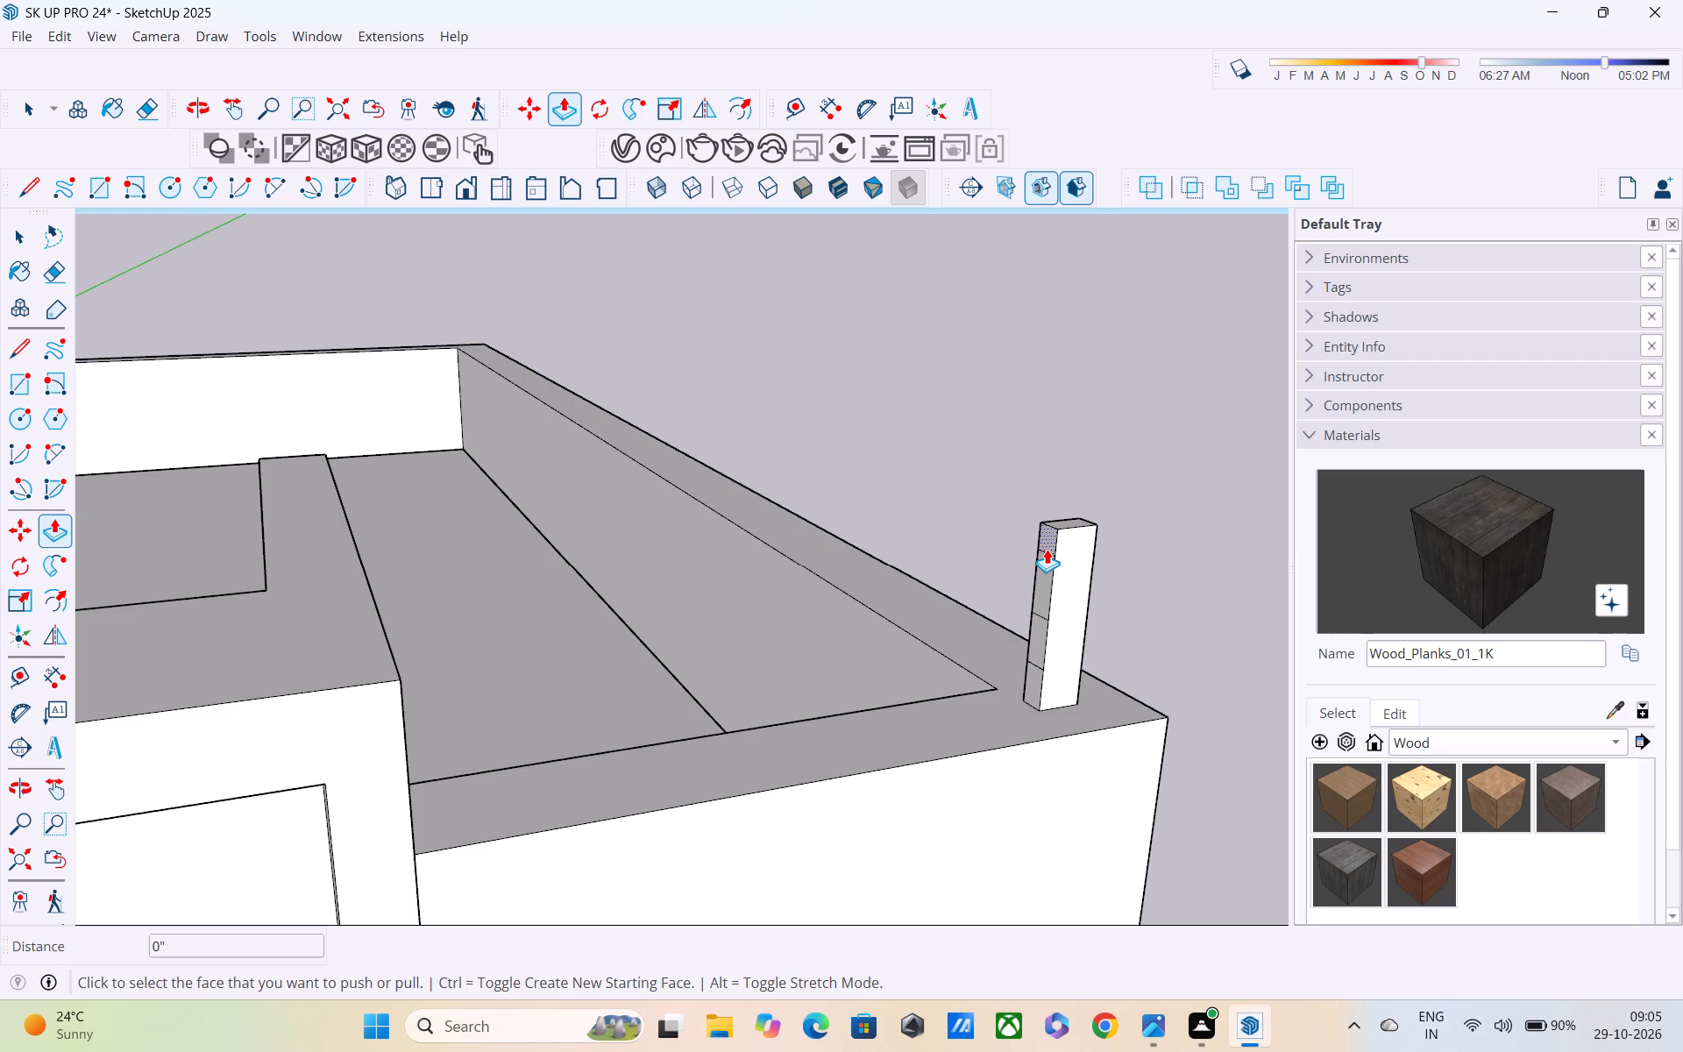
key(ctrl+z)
Select the lower dividing edge on the post's narrow side and start moving a copy of it.
key(space)
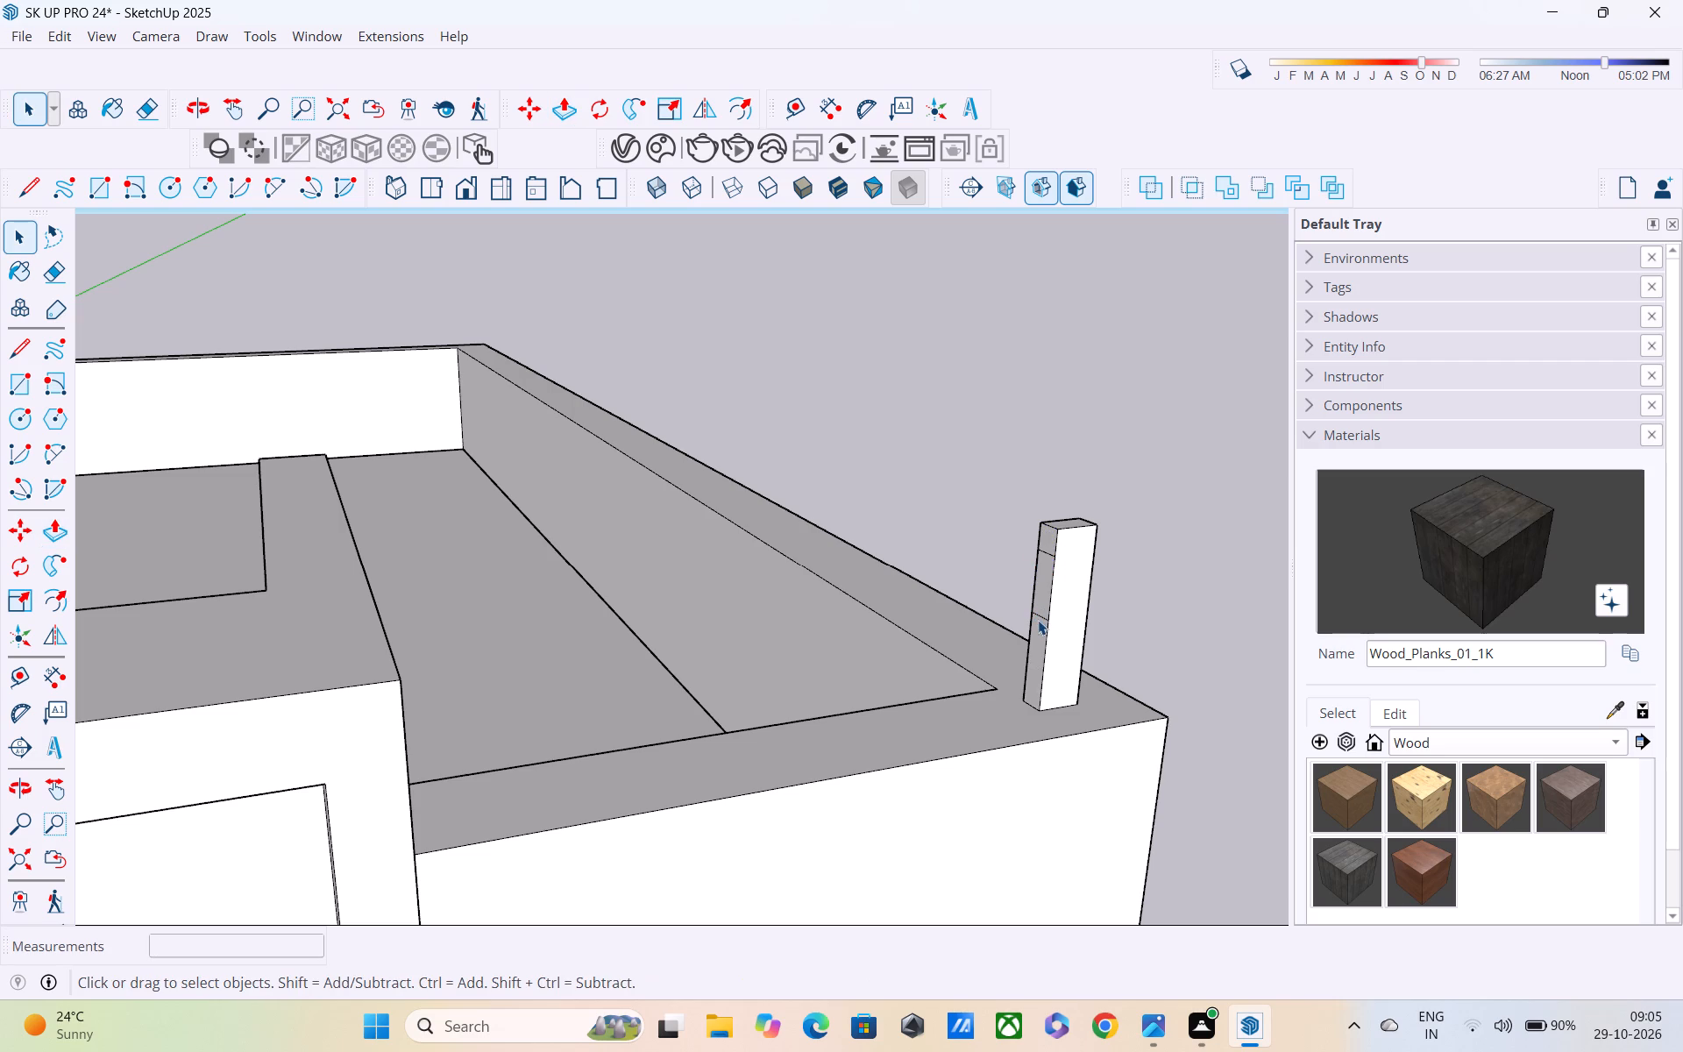
click(1039, 615)
key(m)
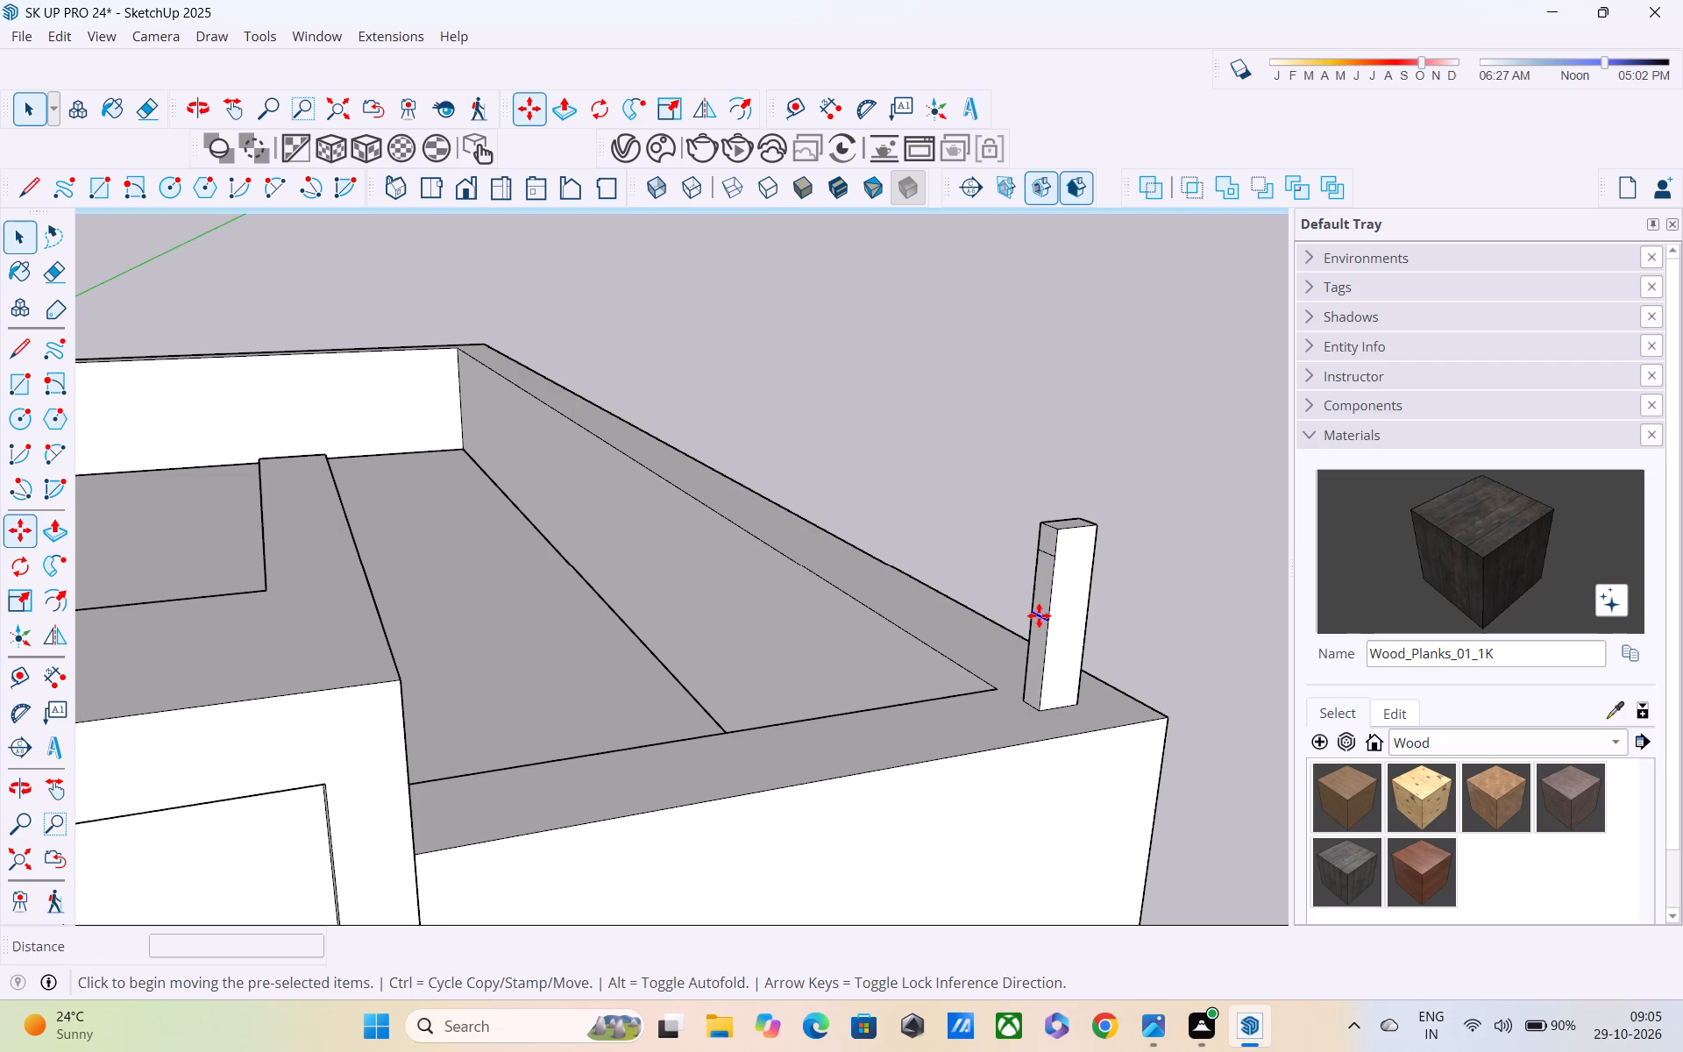
Copy the lower edge on the inner face of the parapet corner post about 2 1/16" downward.
click(1042, 624)
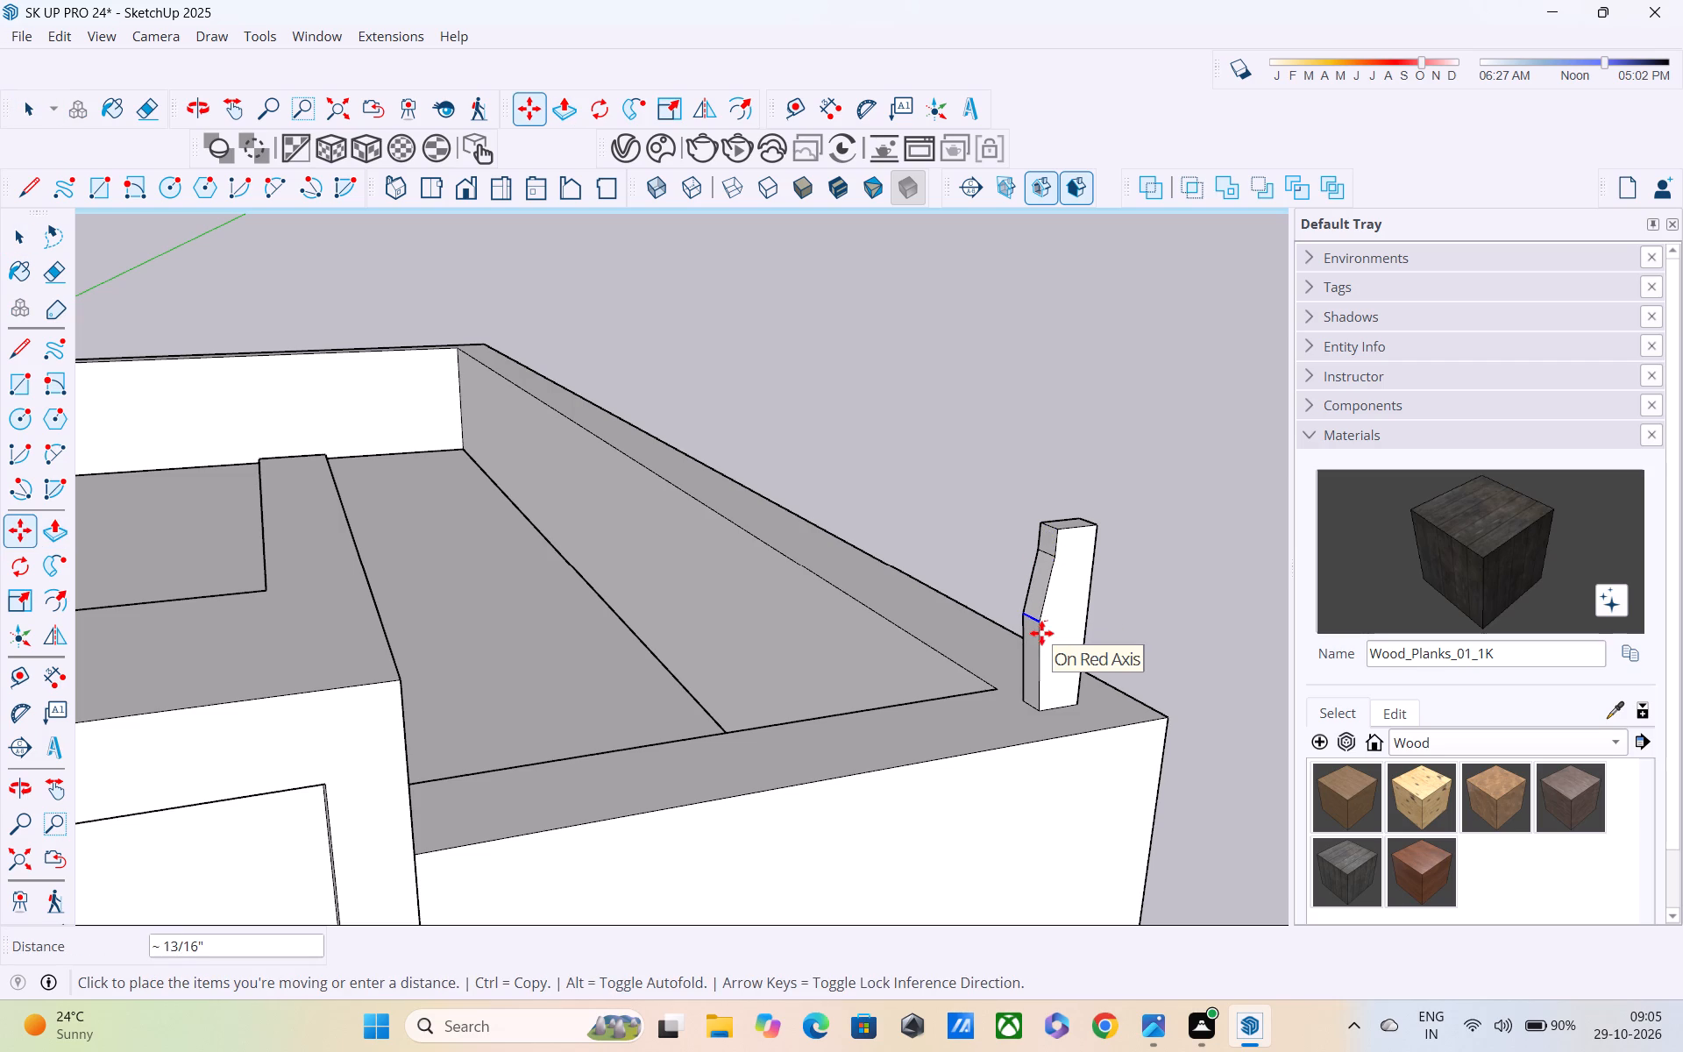
click(1039, 646)
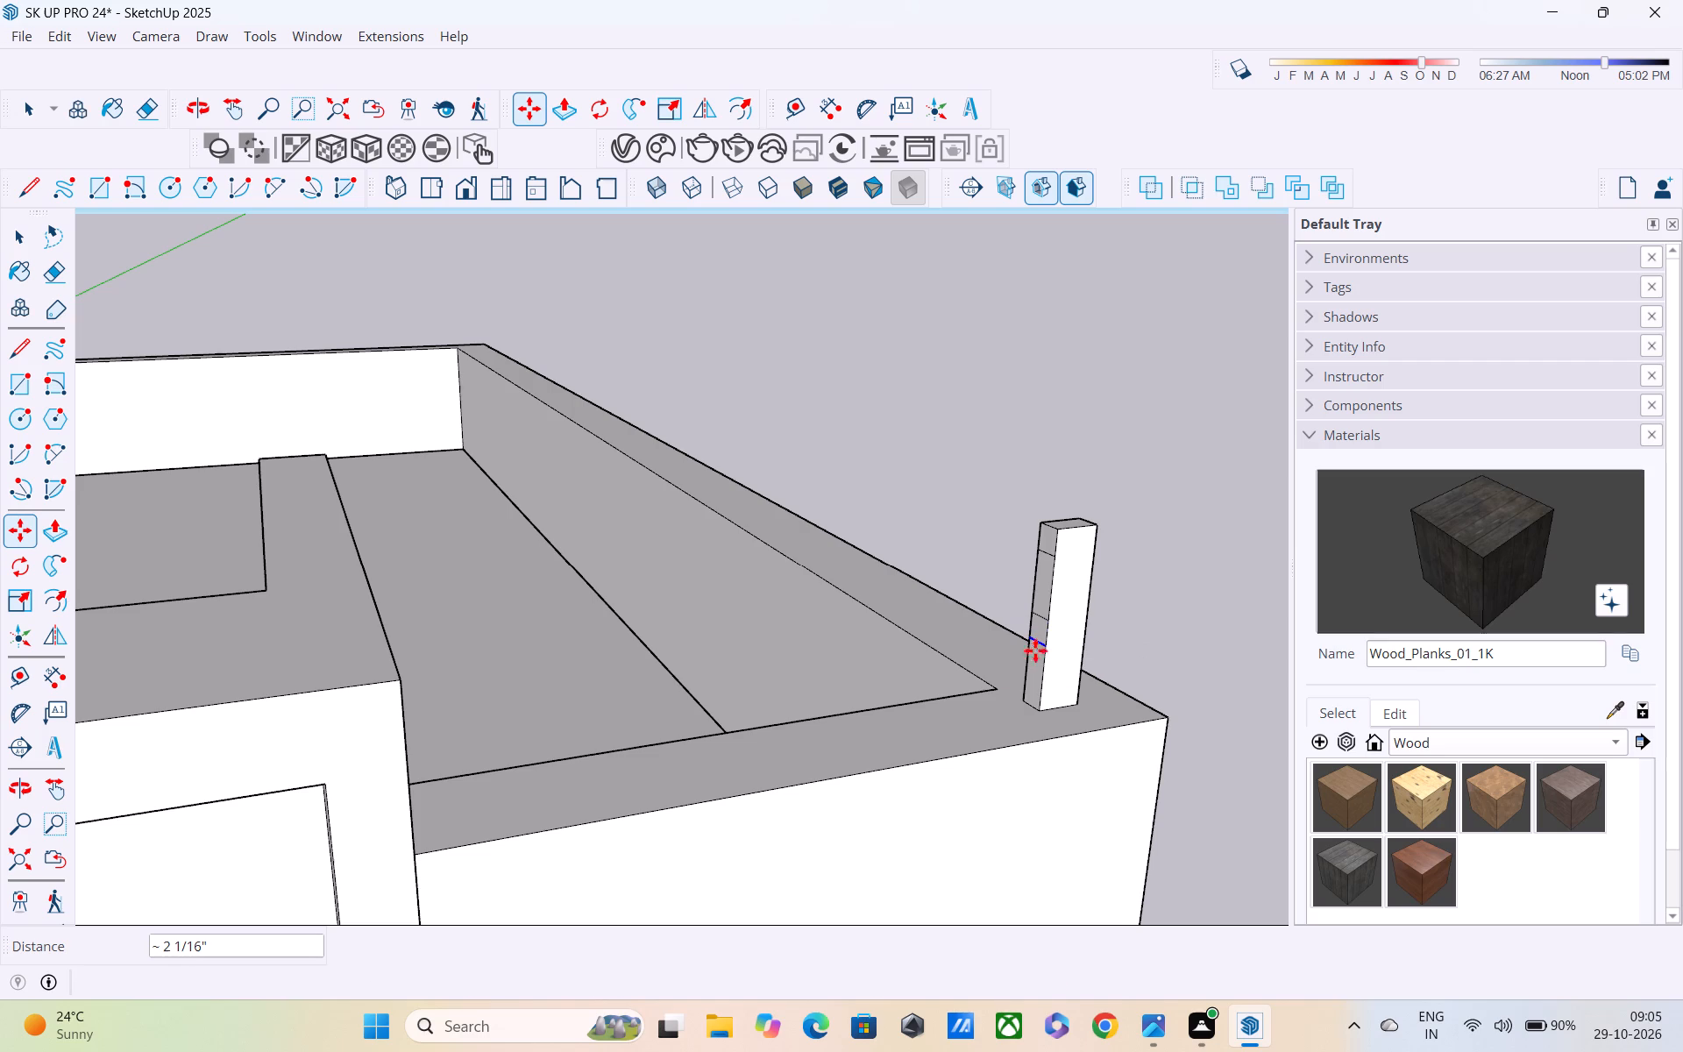
Push/Pull the top and middle sections of the corner post's inner face about 4' 1/2" toward the framed box to form two rails.
key(p)
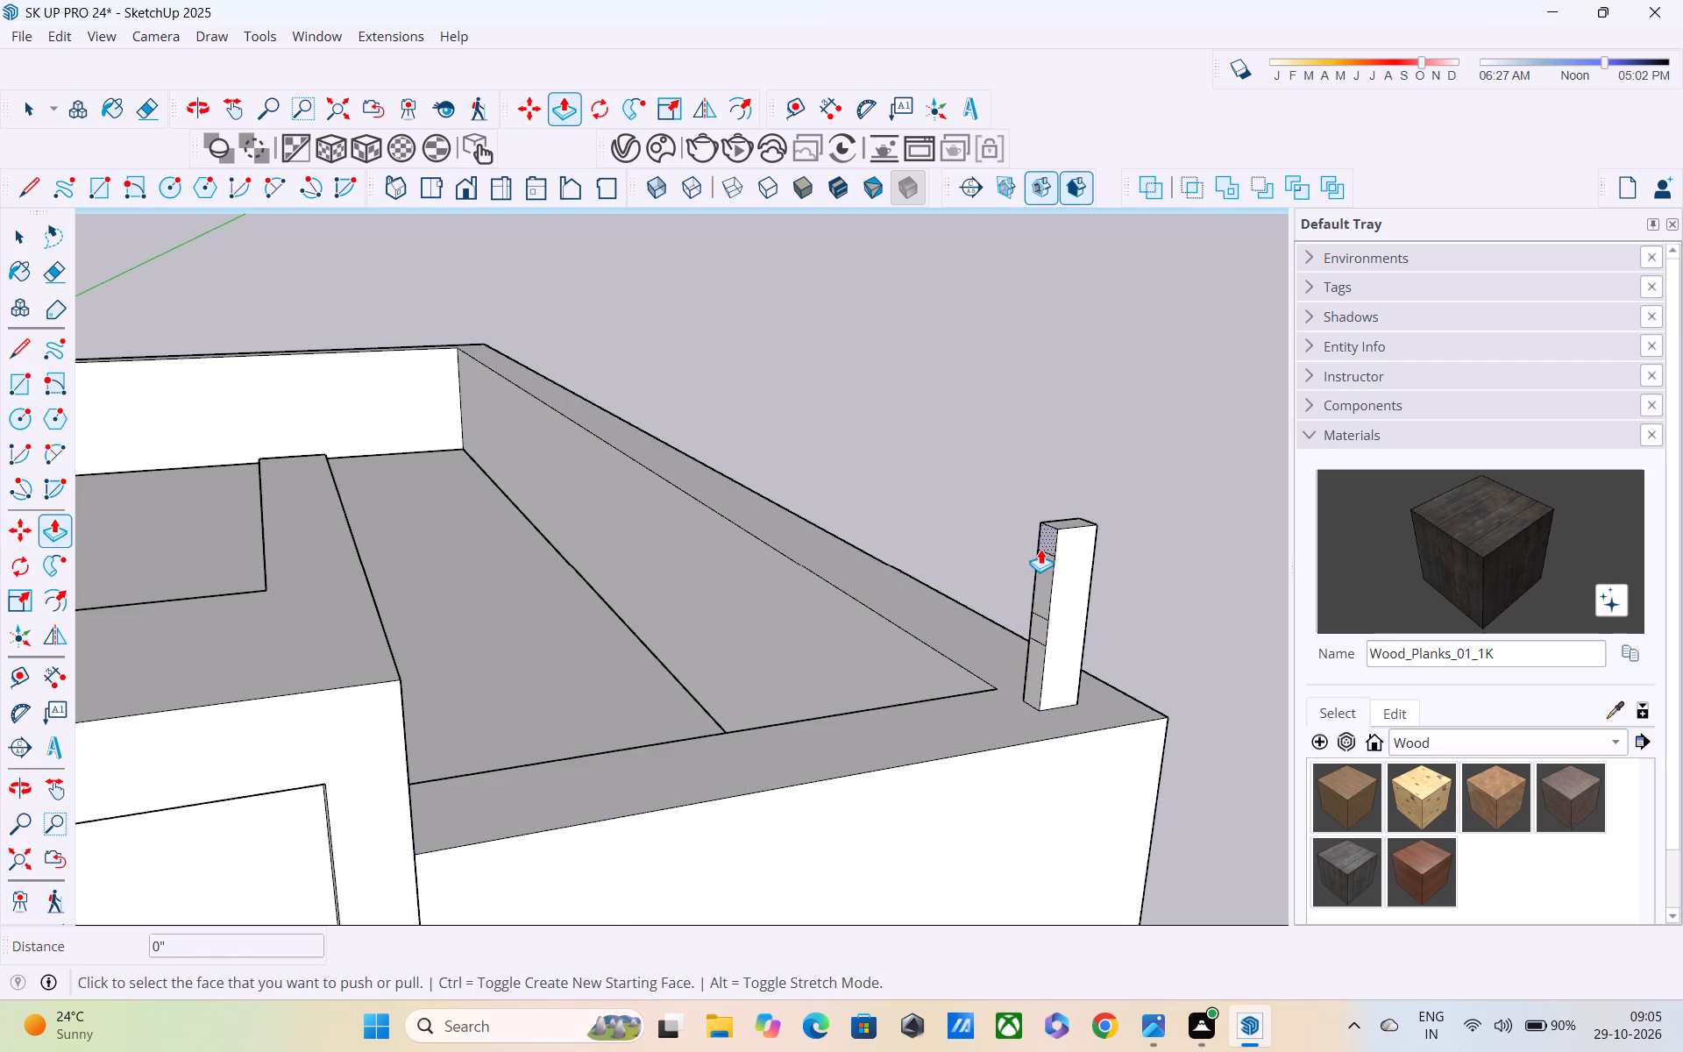
click(1040, 549)
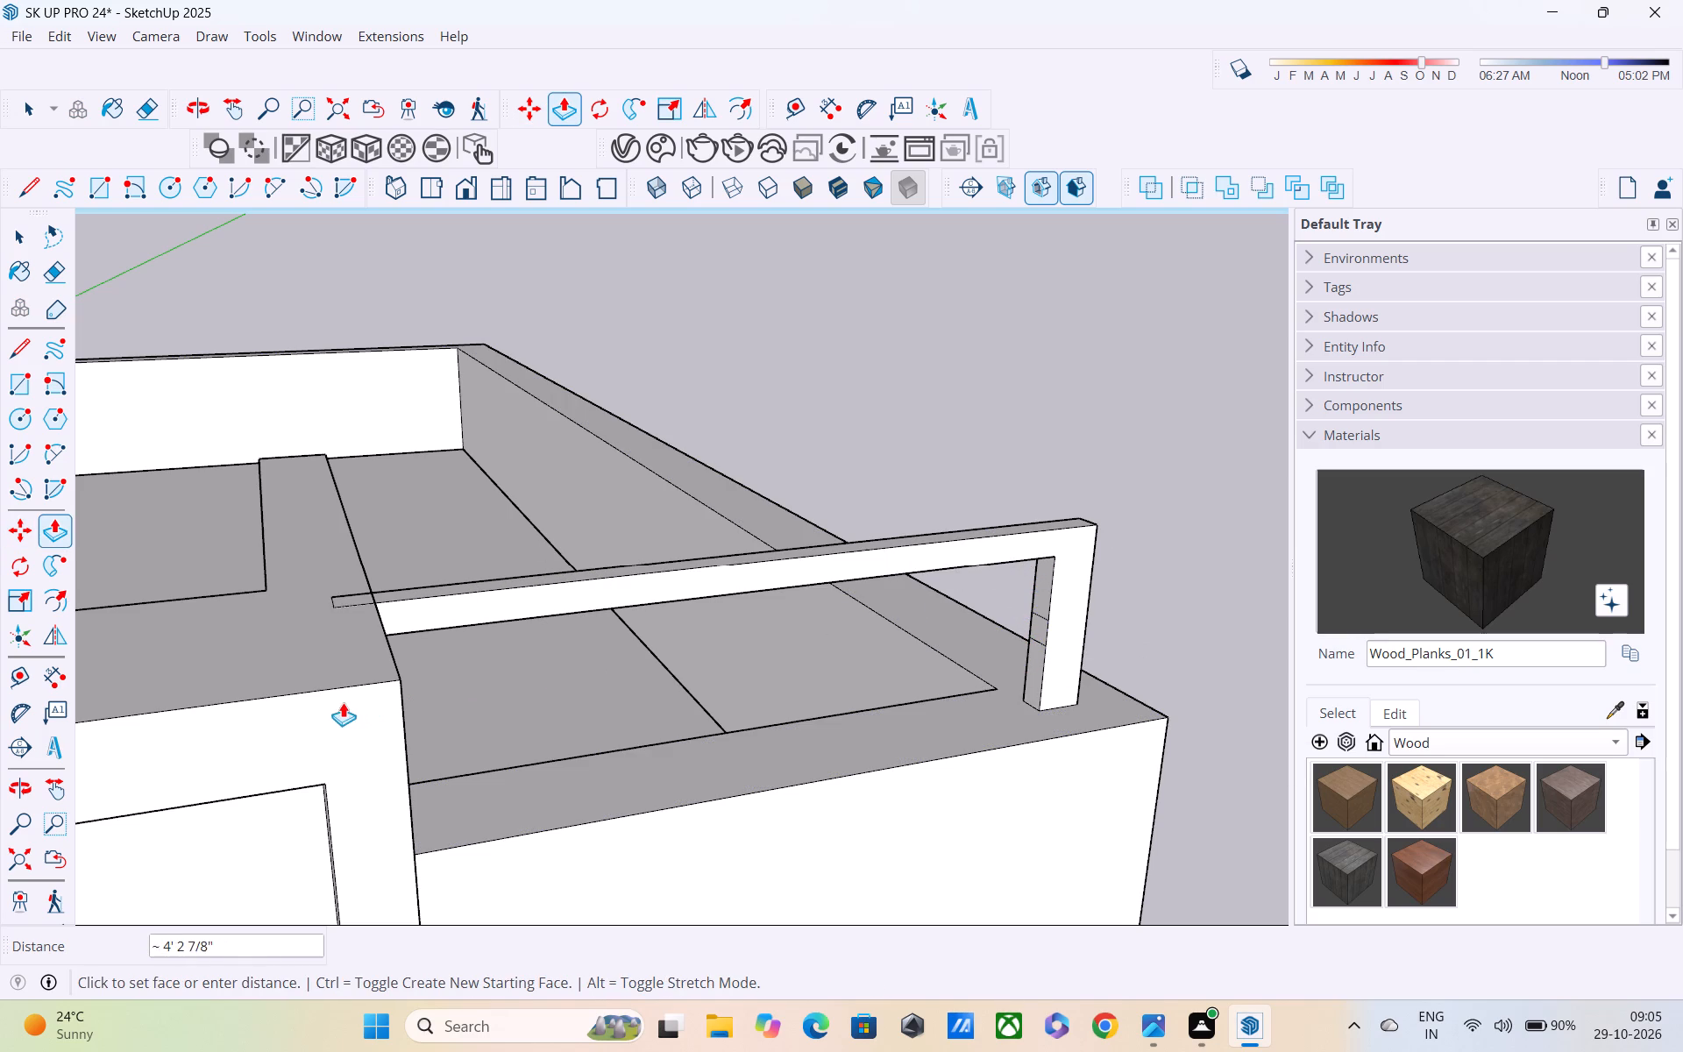
click(382, 685)
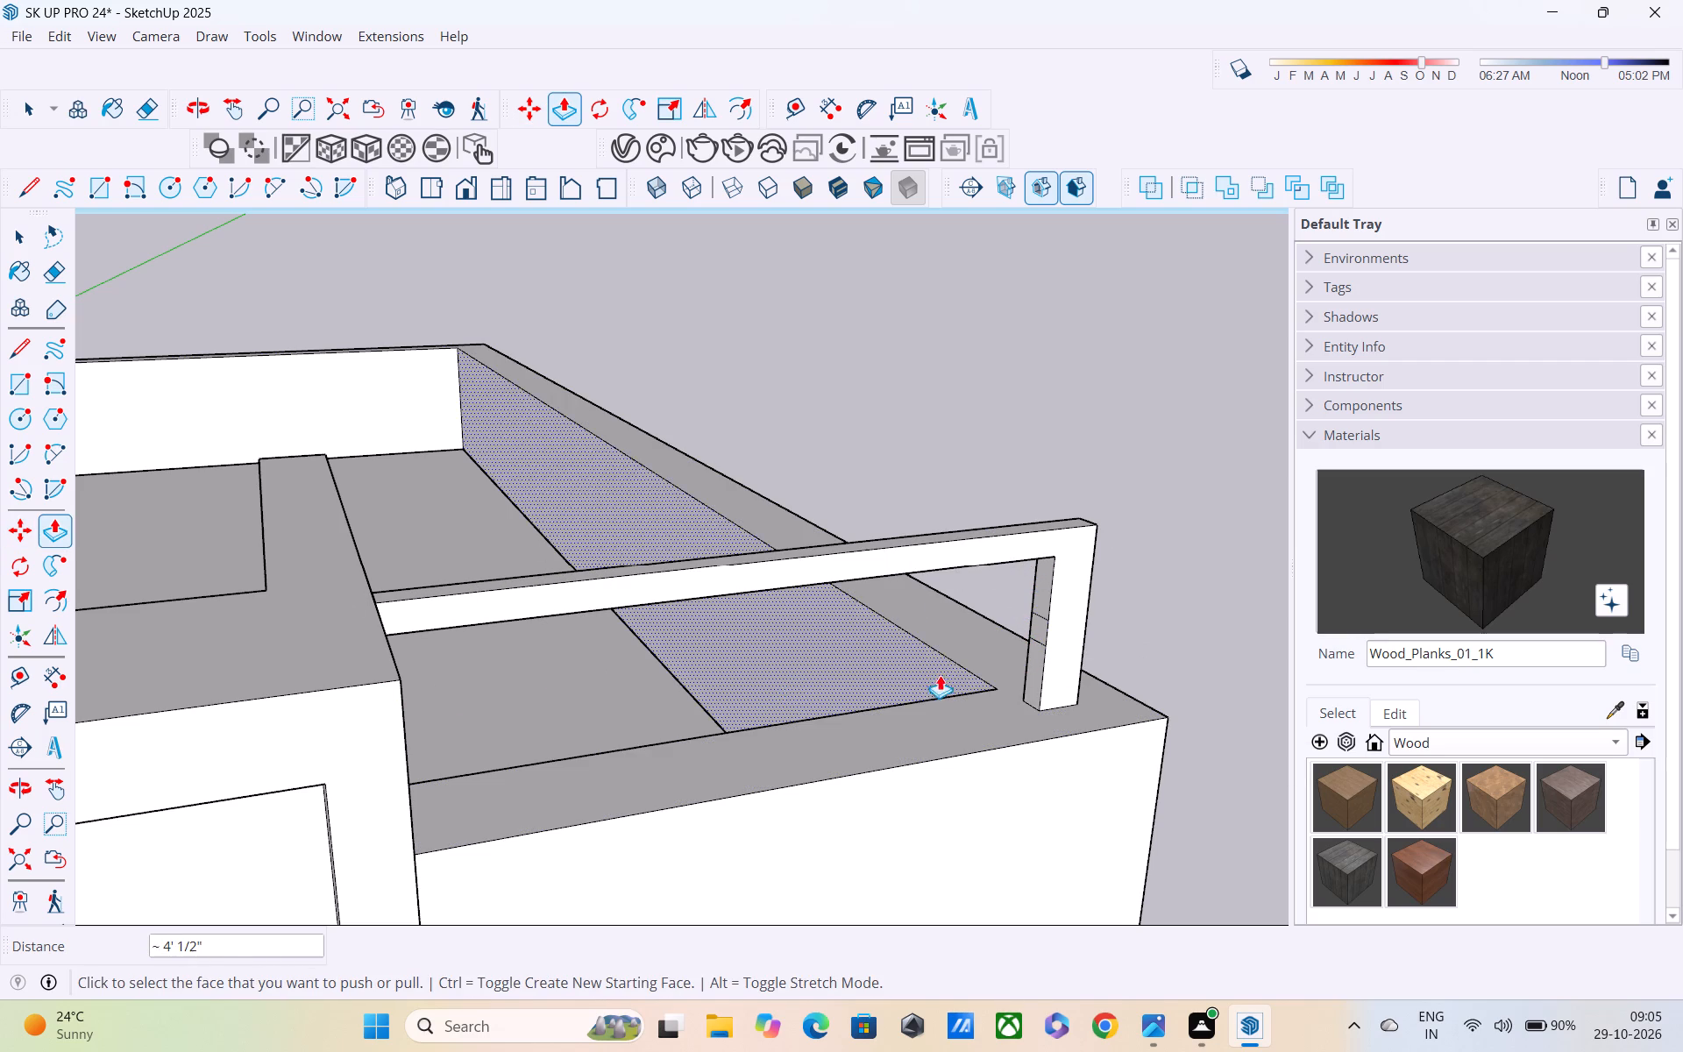
double_click(1038, 629)
Examine the roof railings, framed parapet box and front elevation from several angles.
middle_drag(1004, 642, 927, 391)
scroll(921, 389, down, 9)
scroll(902, 458, up, 1)
middle_drag(902, 458, 670, 732)
scroll(671, 690, down, 5)
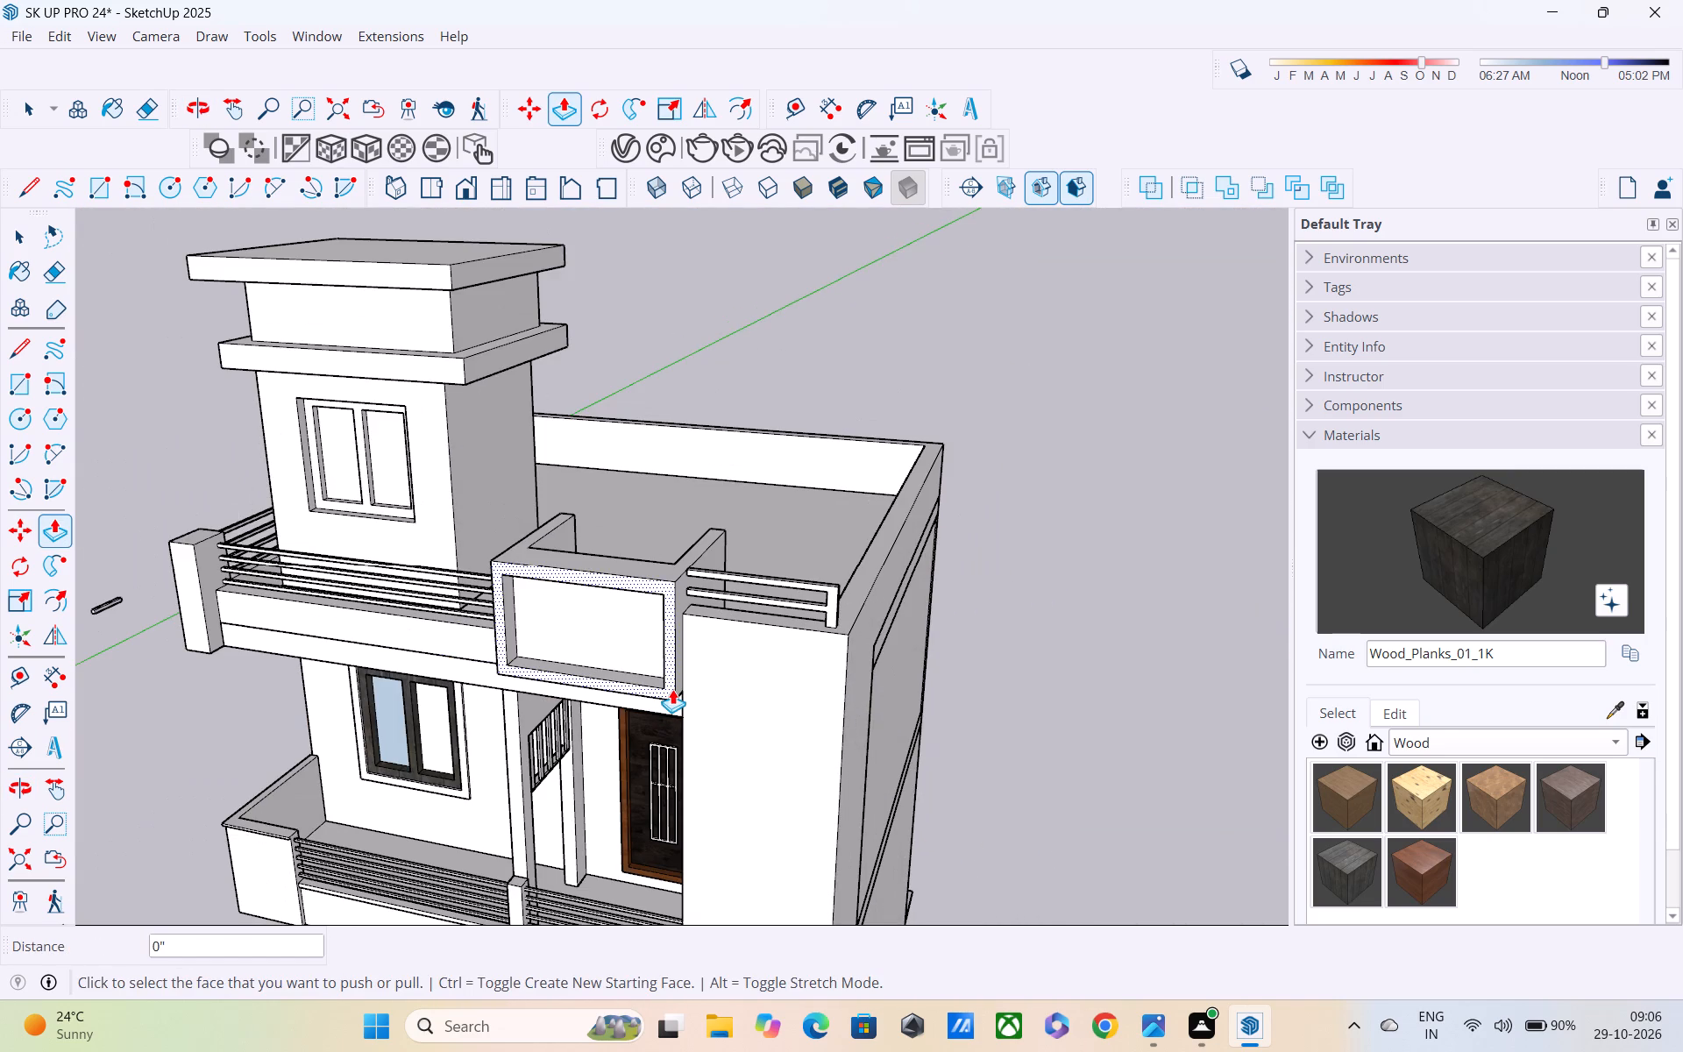
scroll(681, 670, down, 6)
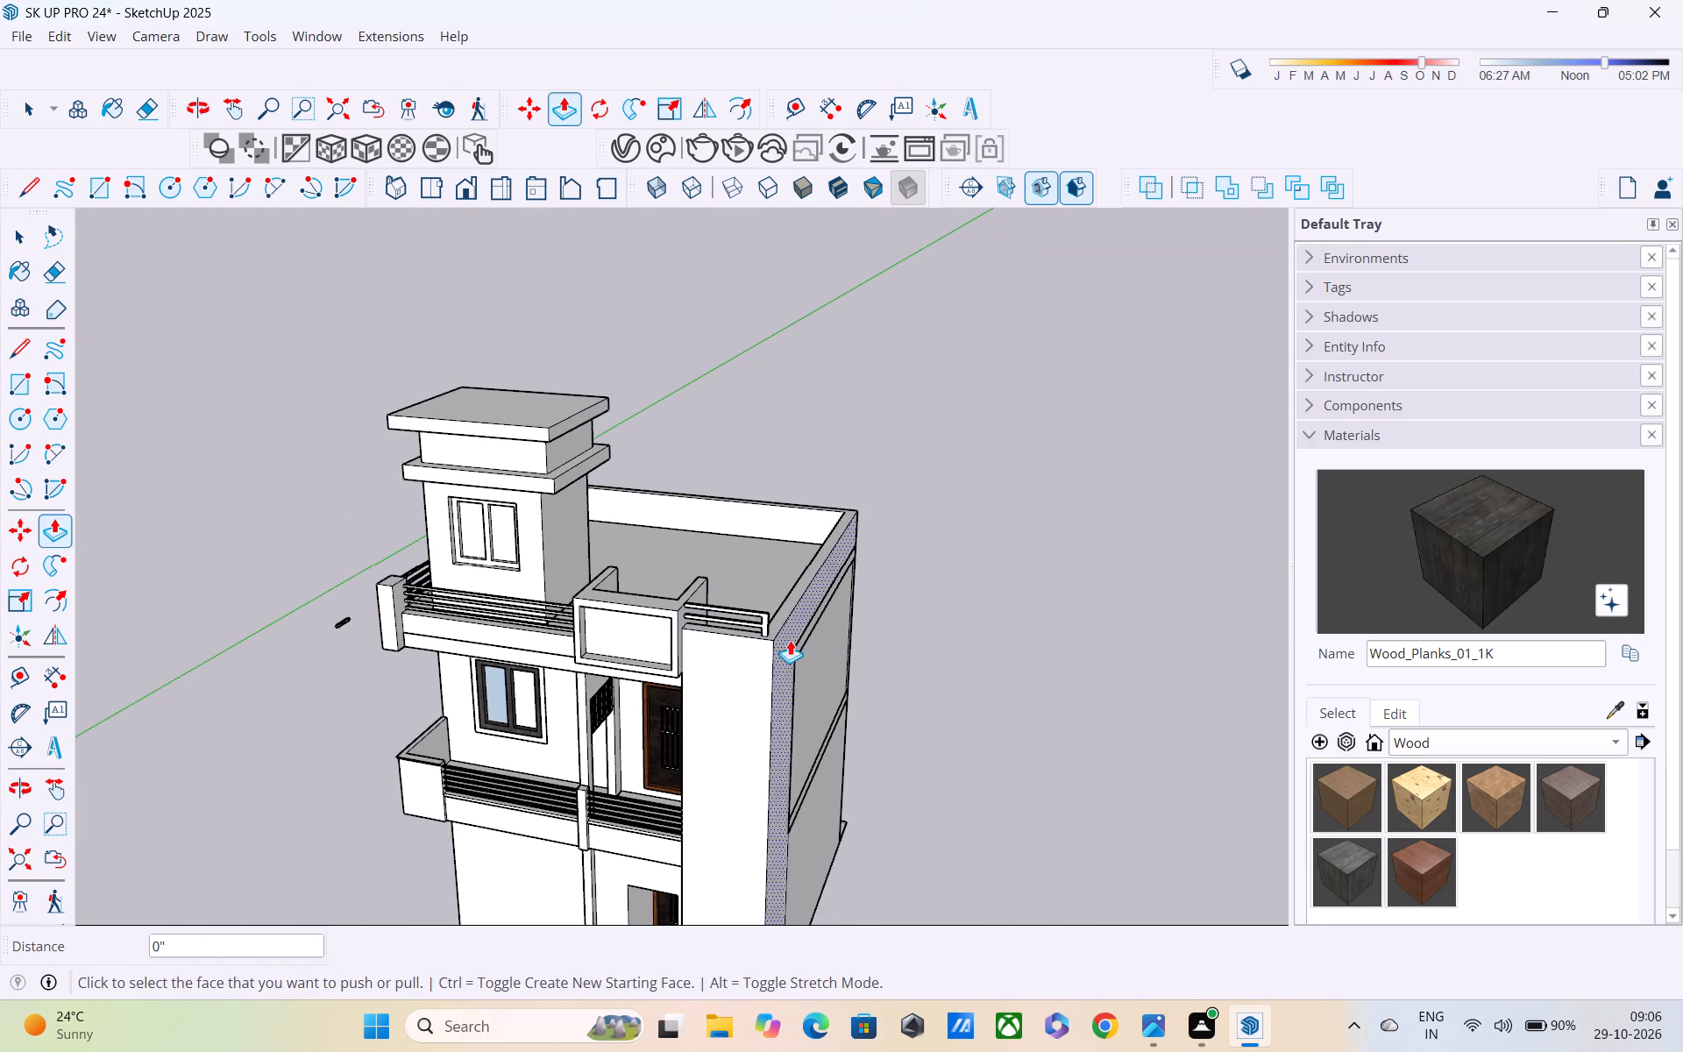
key(space)
click(948, 551)
middle_drag(947, 558, 922, 426)
scroll(906, 449, down, 3)
middle_drag(671, 530, 707, 558)
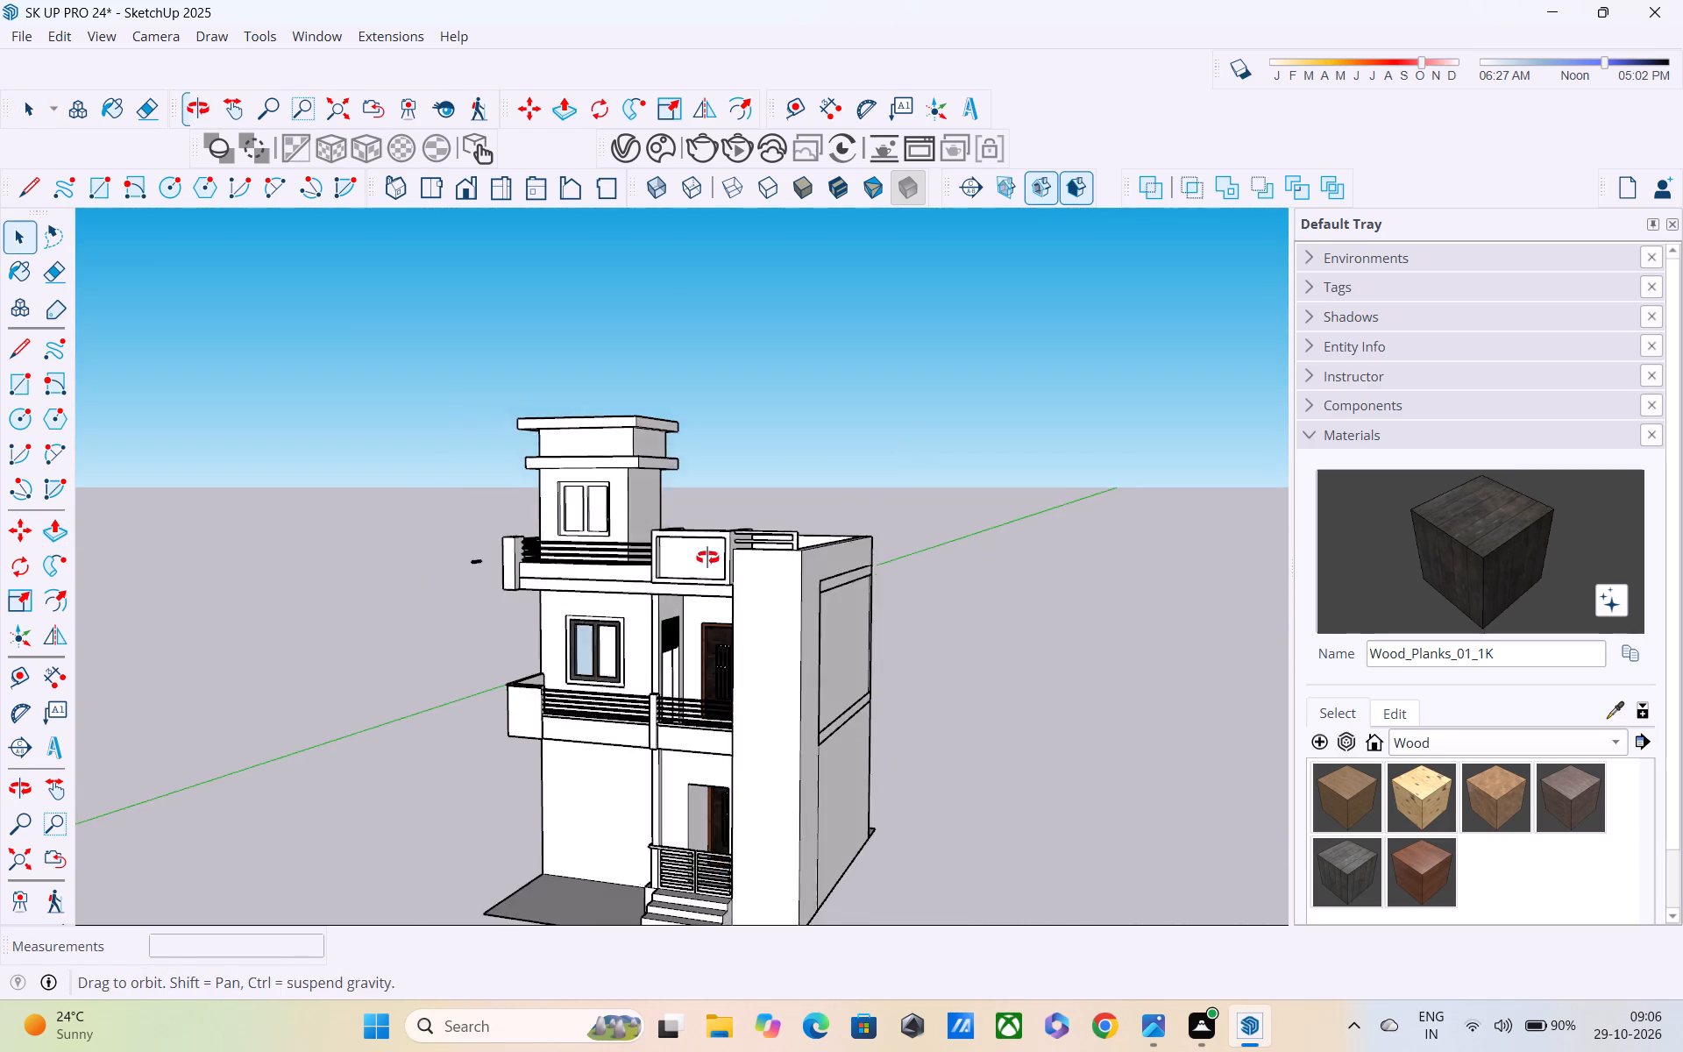
middle_drag(707, 558, 983, 569)
scroll(725, 555, up, 4)
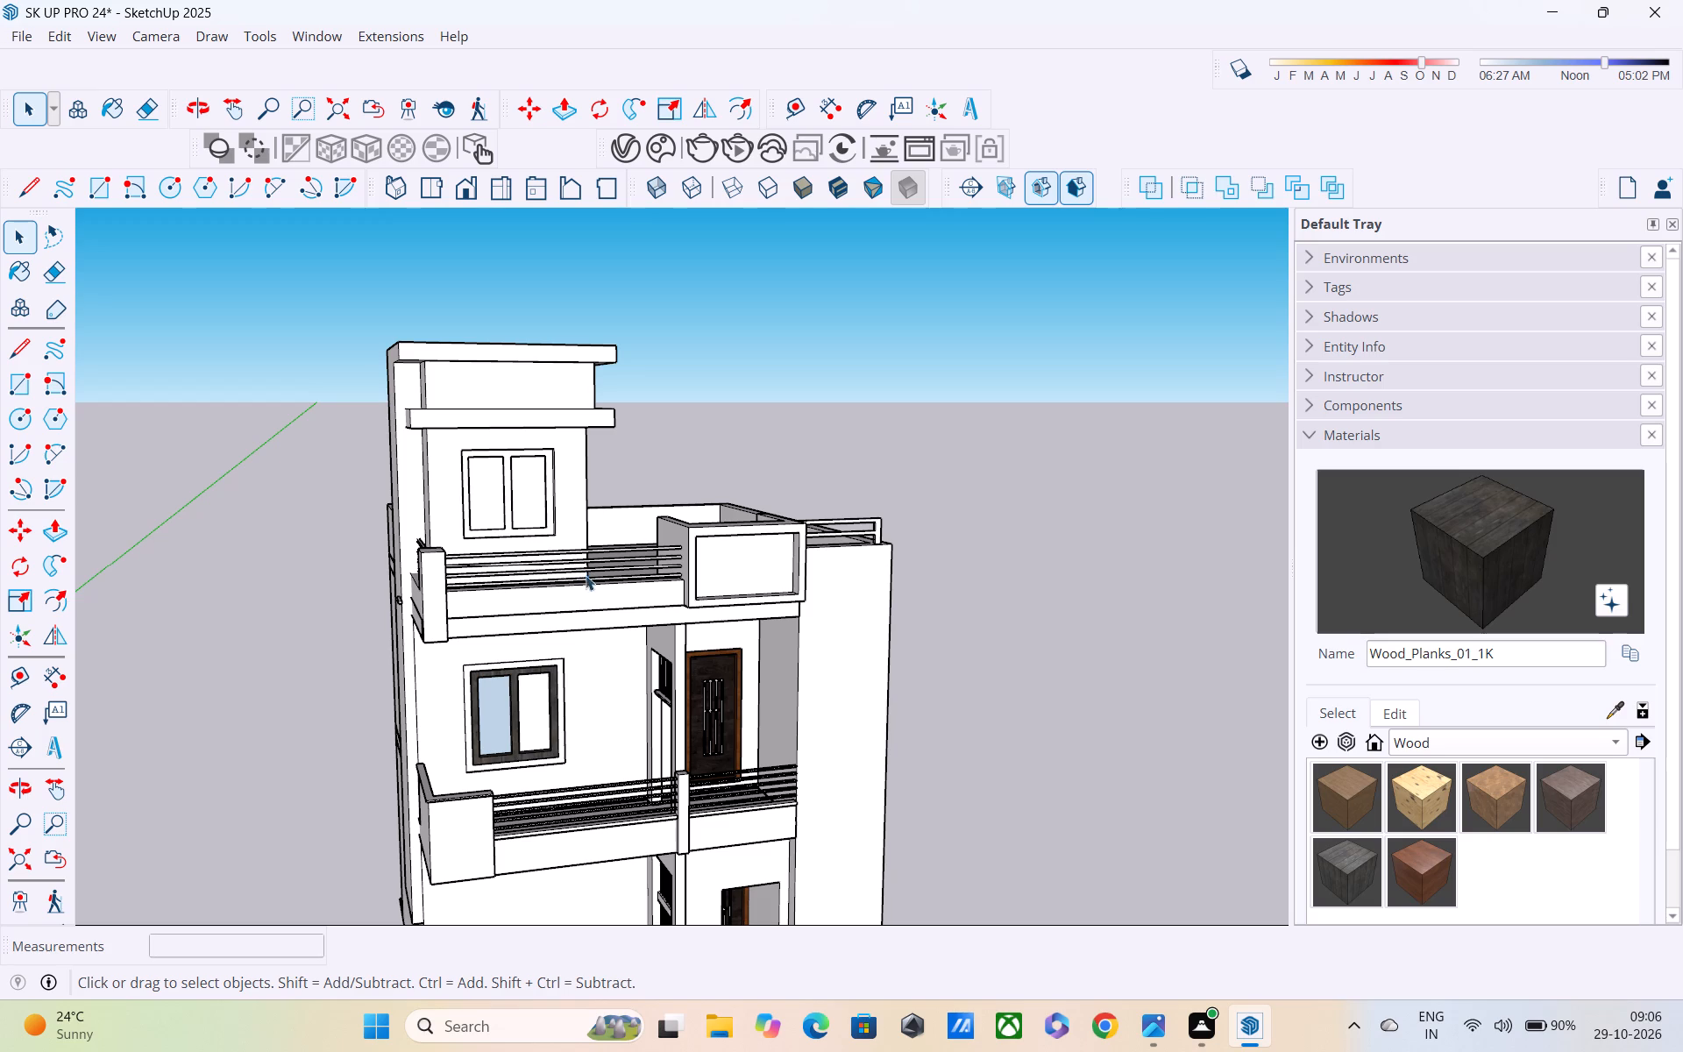
scroll(591, 594, down, 3)
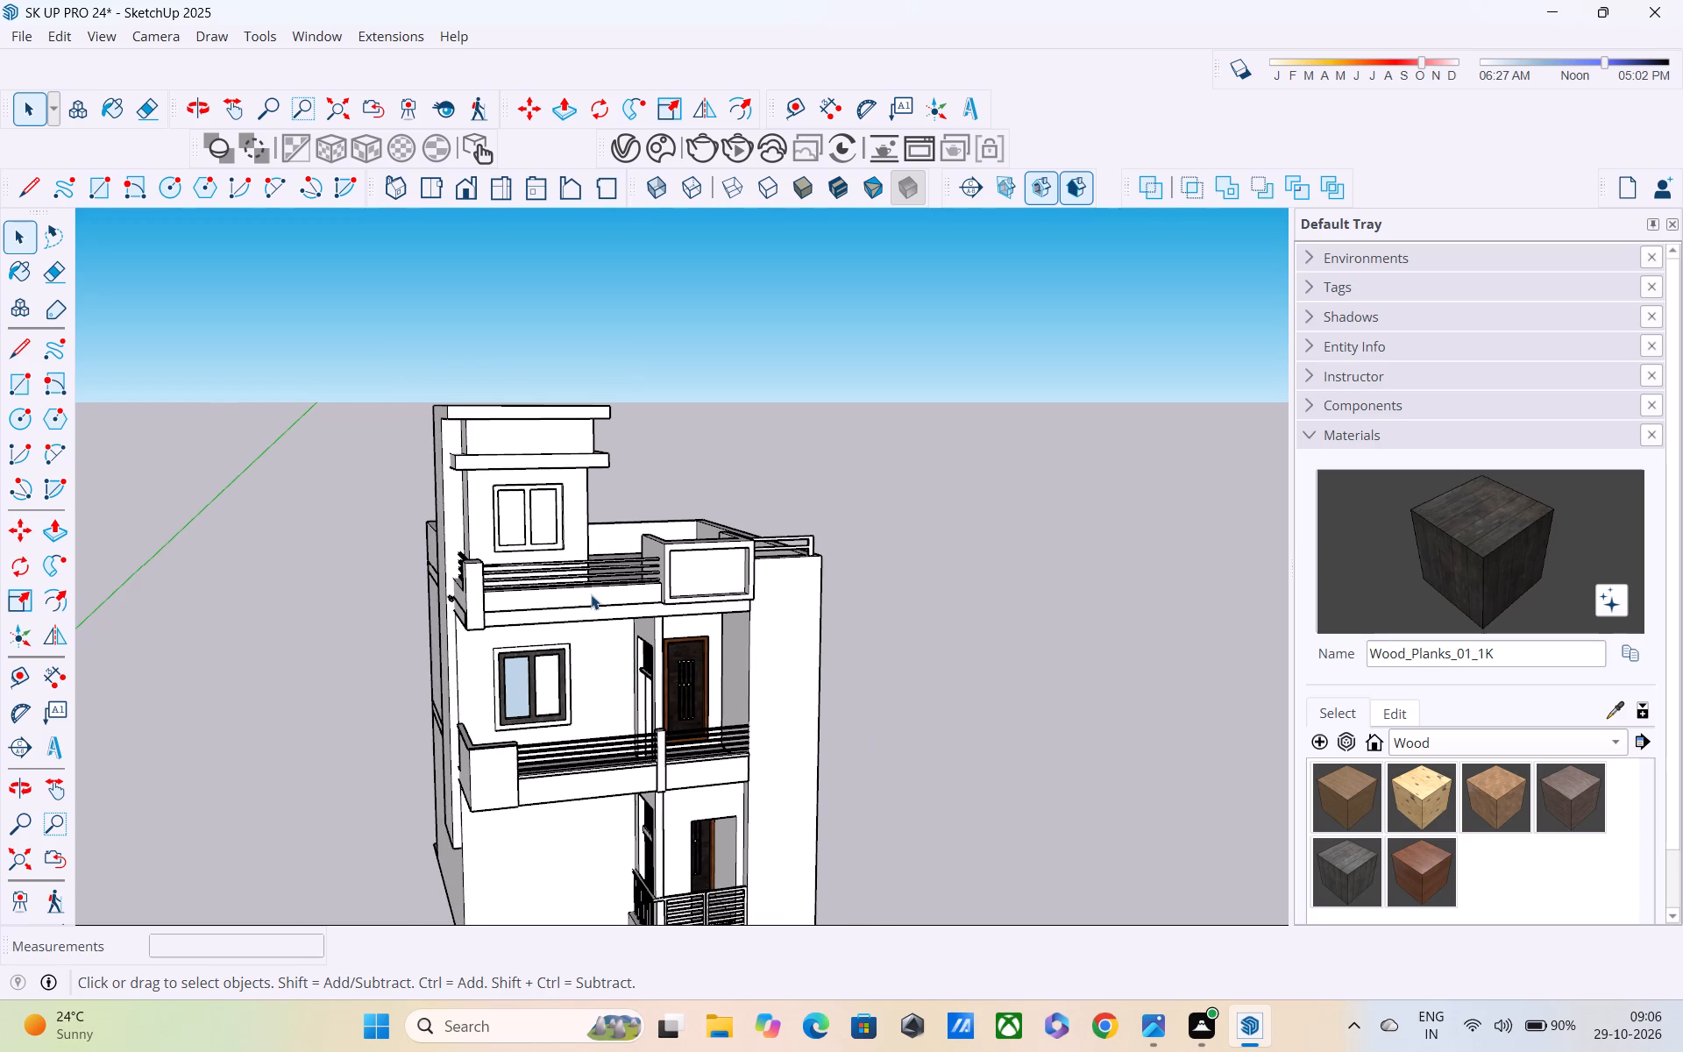
shift+middle_drag(592, 595, 662, 398)
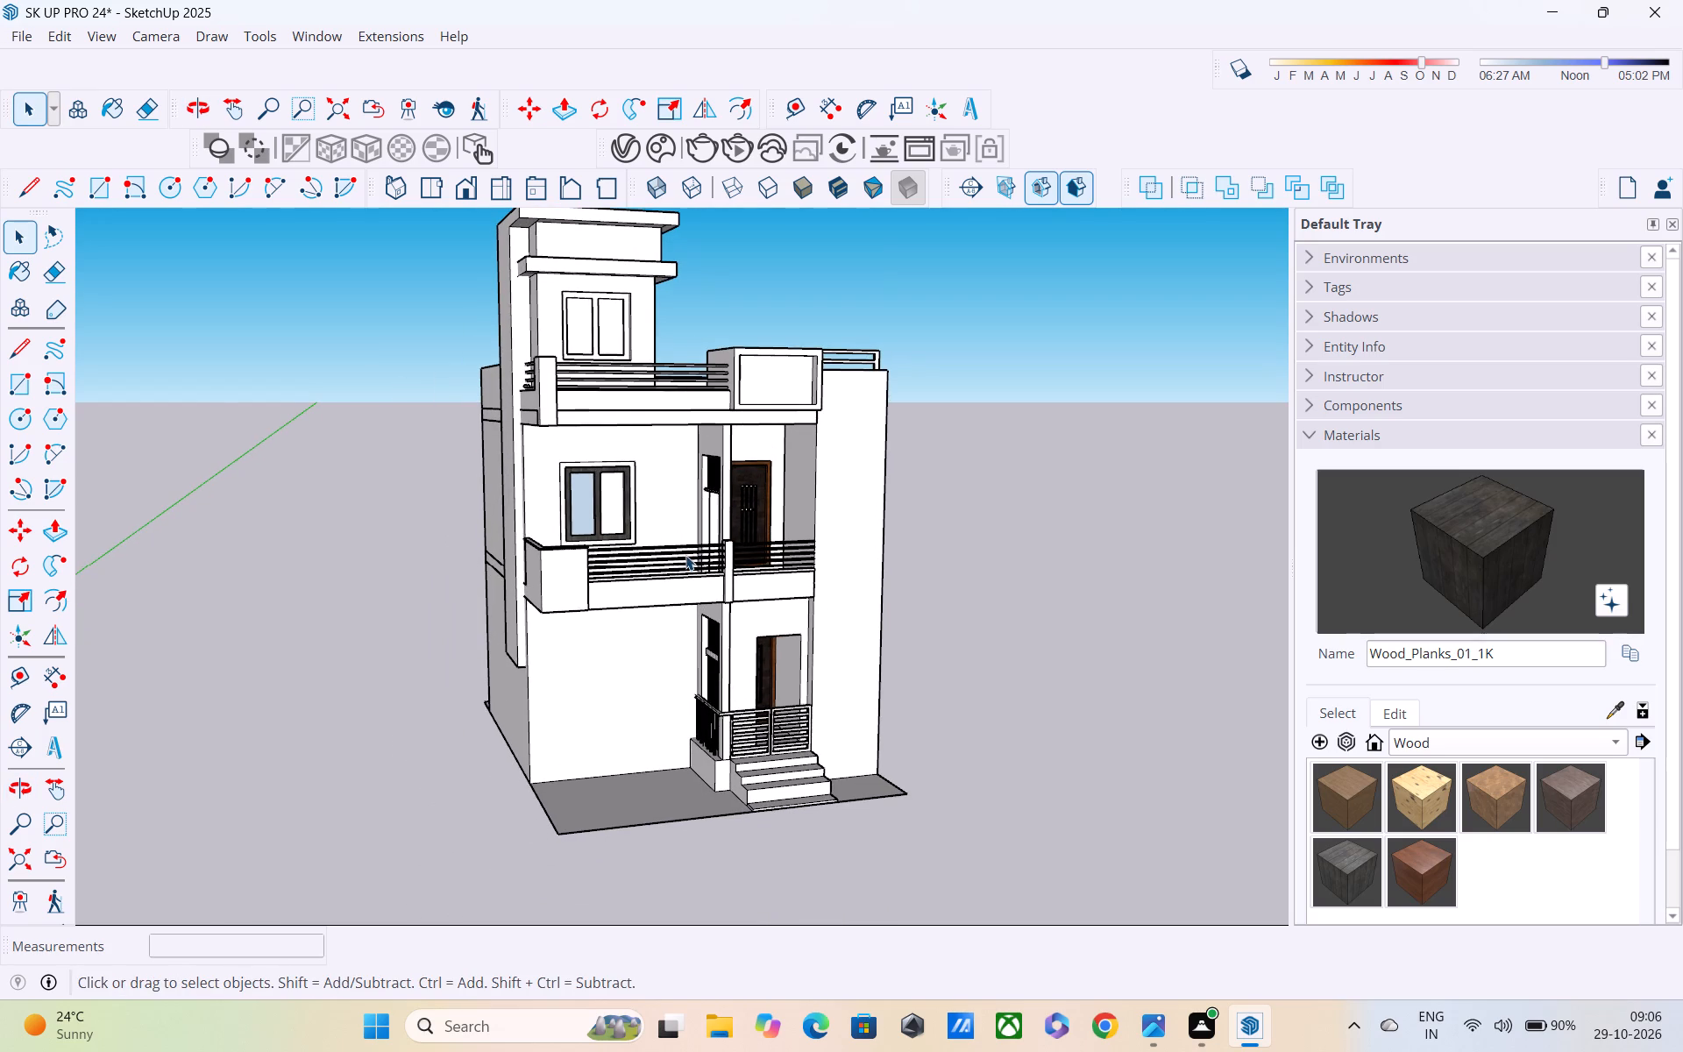
scroll(685, 555, down, 2)
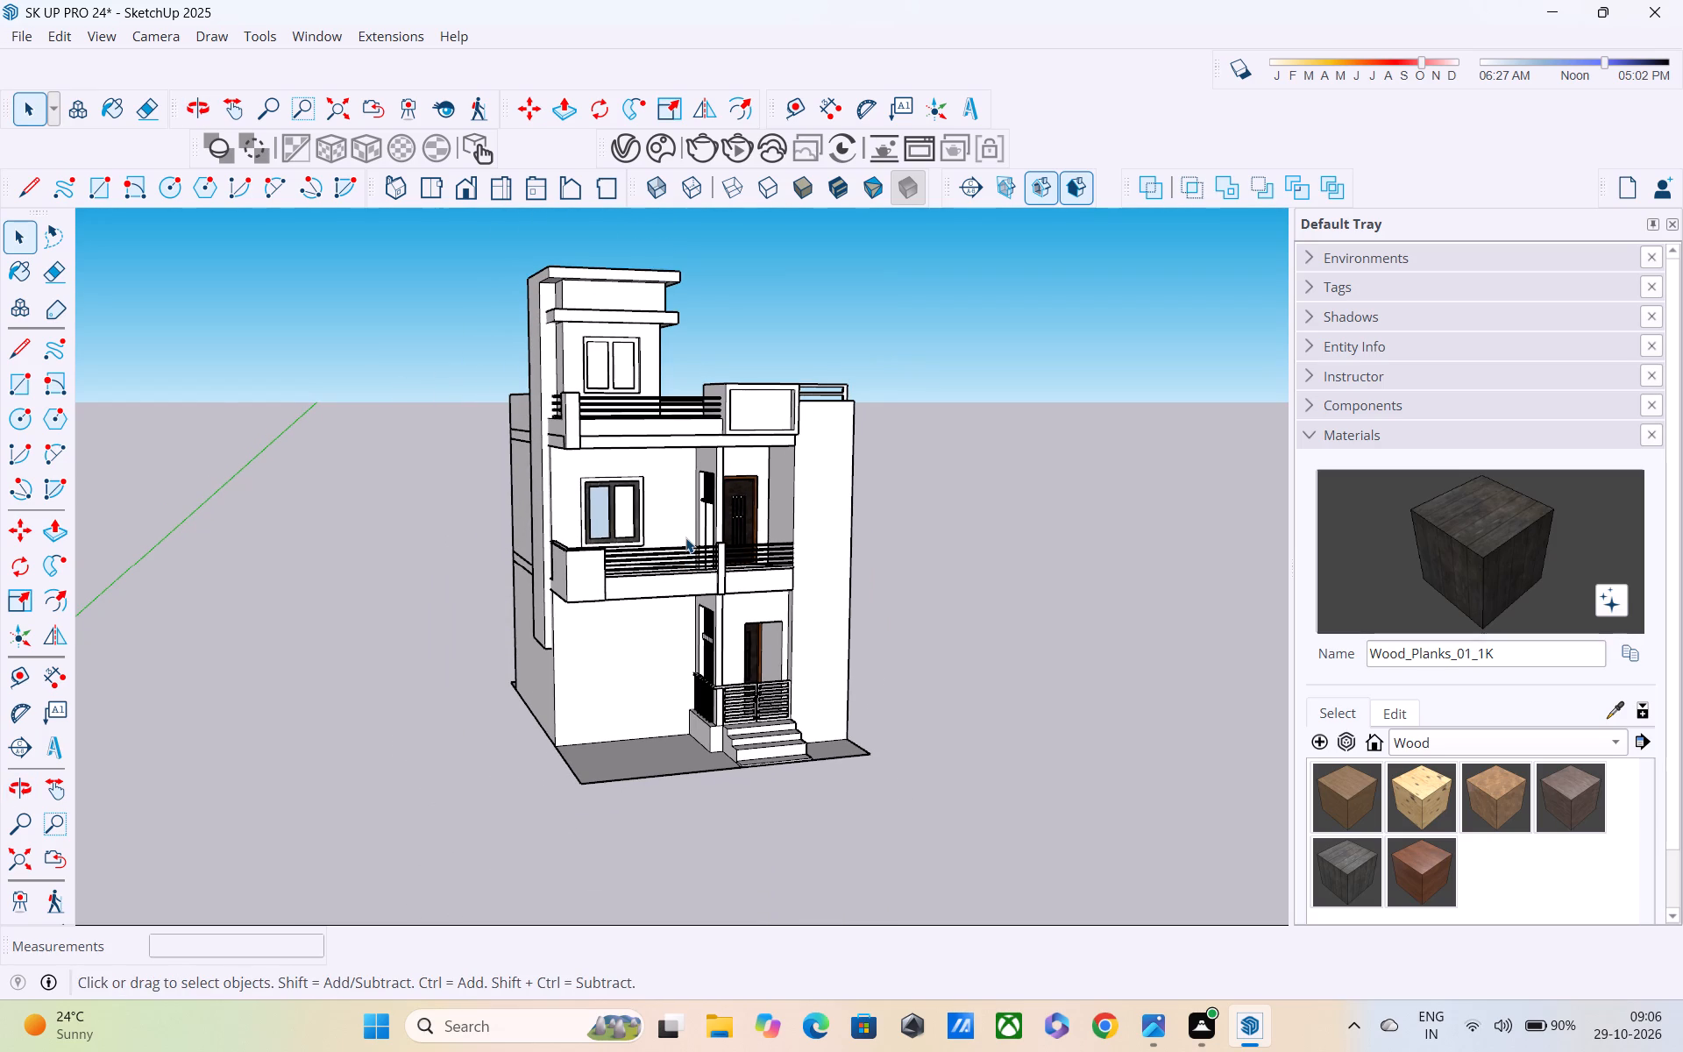
scroll(800, 336, up, 2)
middle_drag(767, 456, 716, 217)
scroll(924, 401, up, 4)
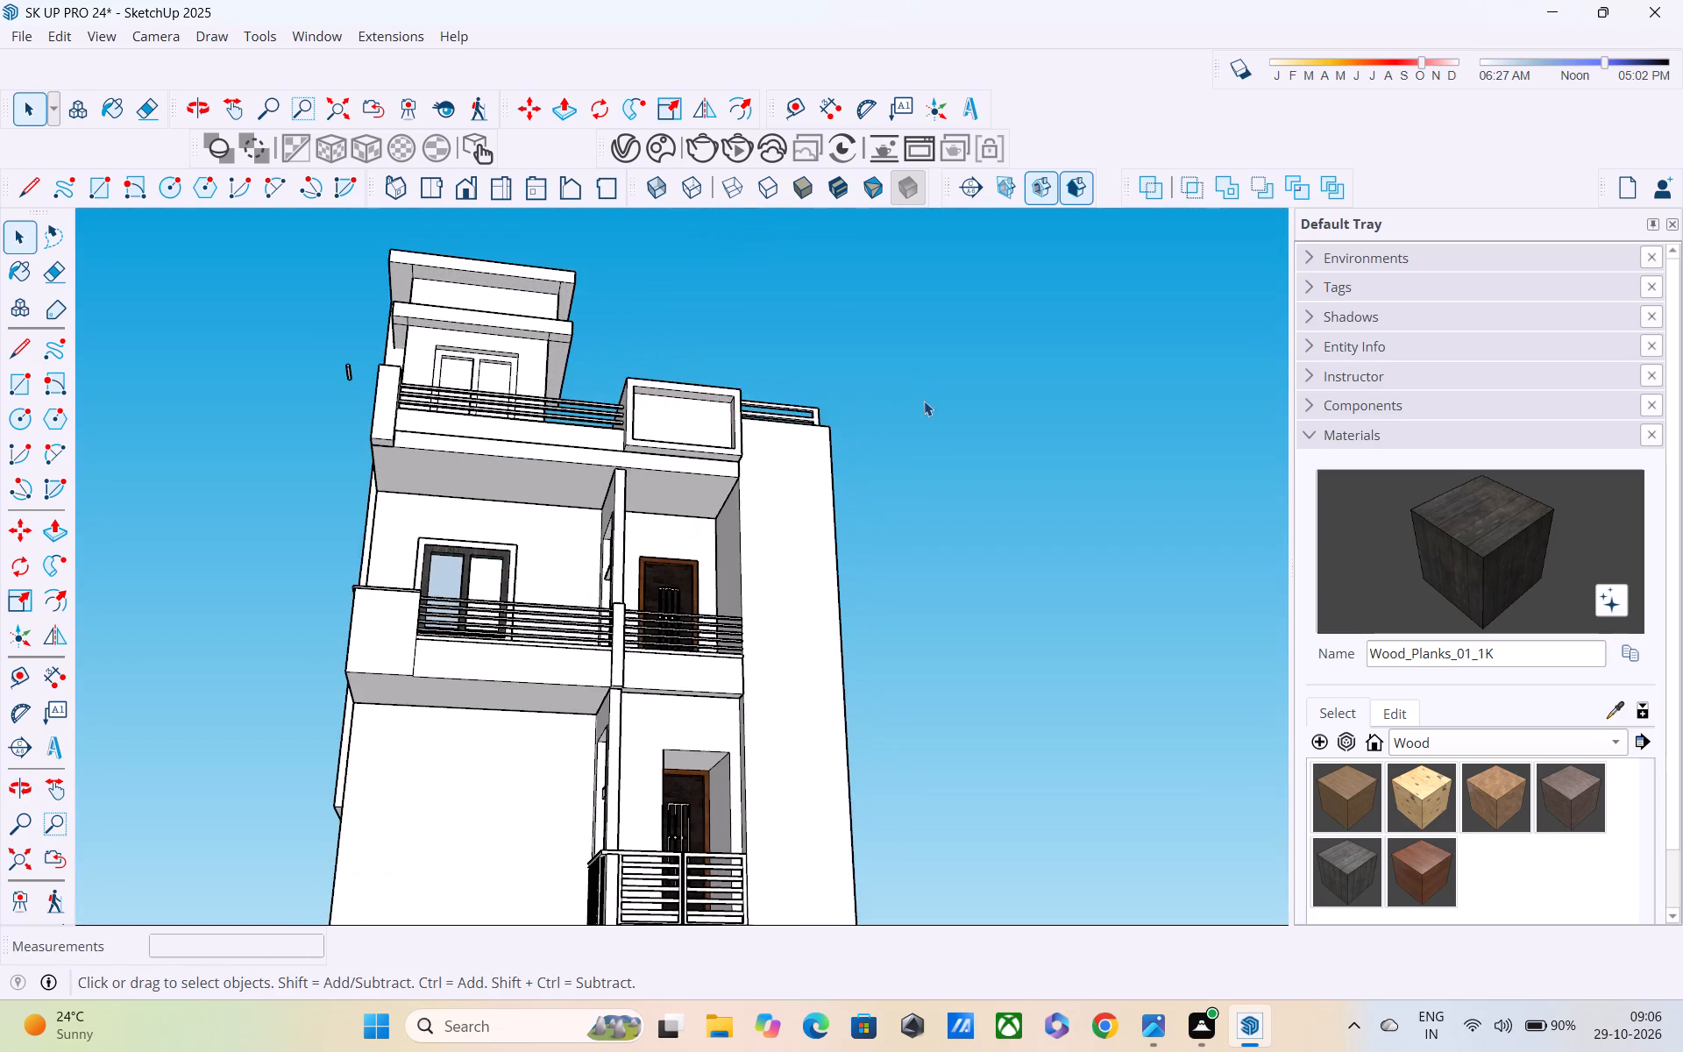
middle_drag(788, 442, 359, 561)
scroll(638, 409, up, 3)
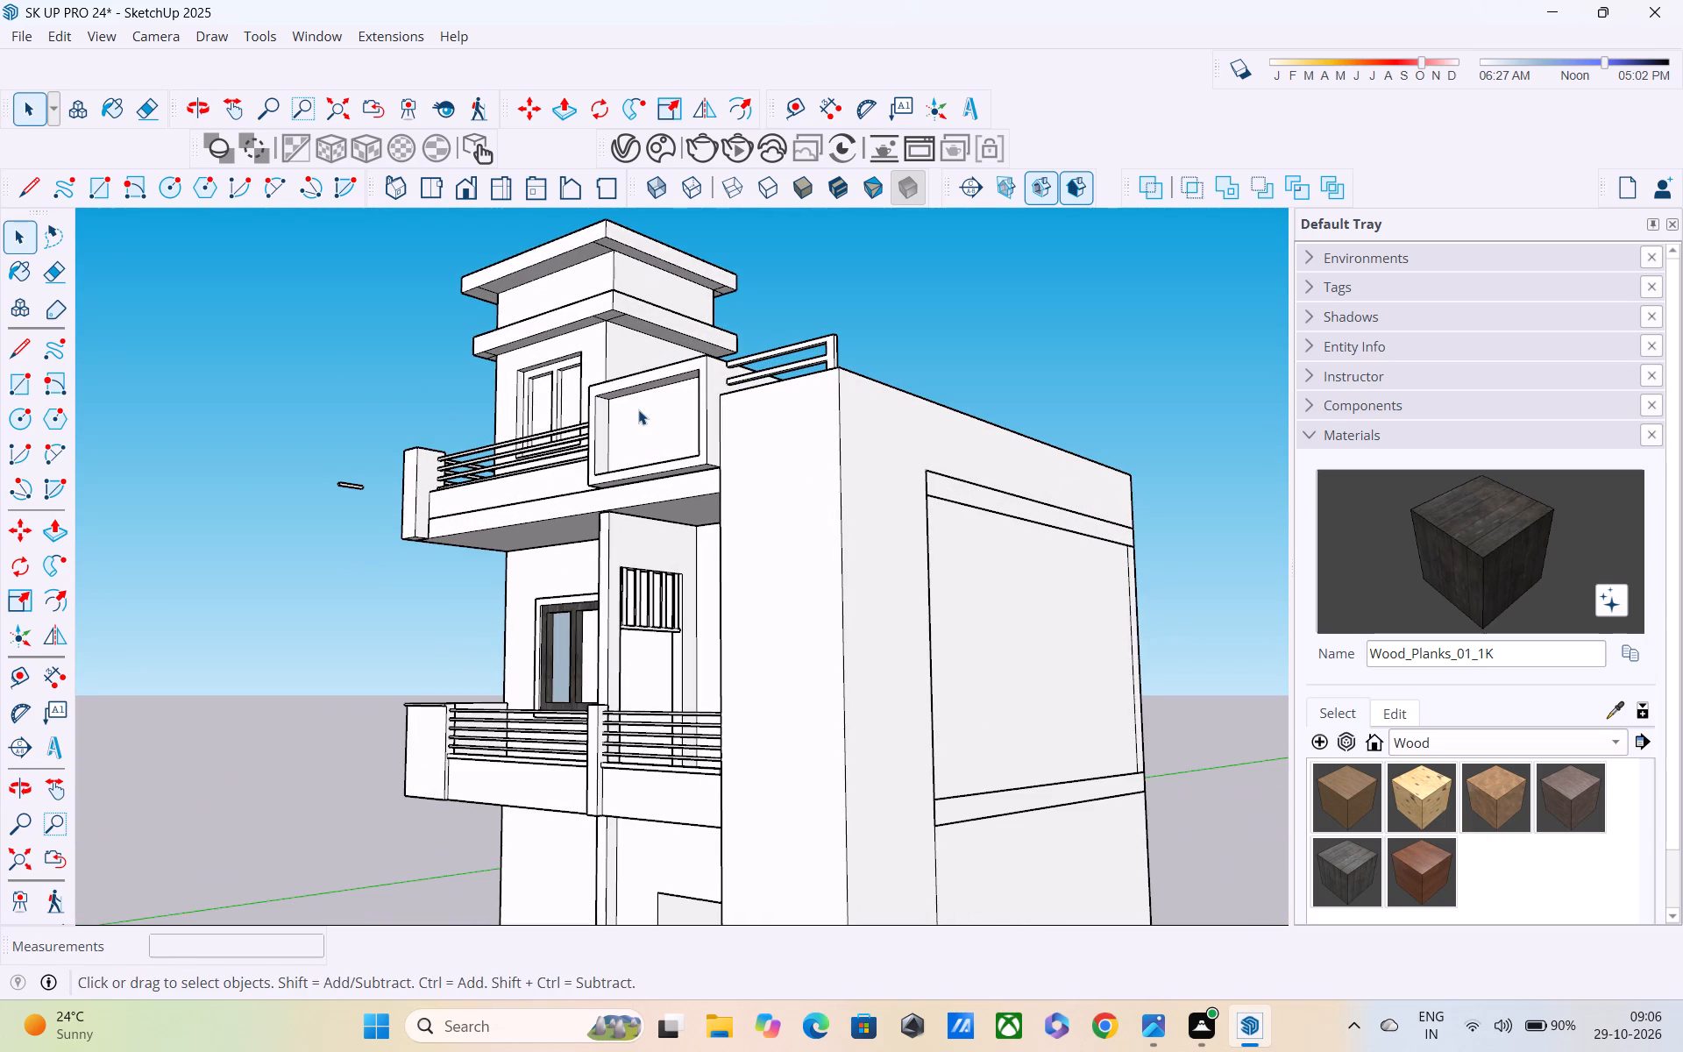
Push/Pull the outer side face of the framed parapet box about 8" toward the short corner railing.
key(p)
click(716, 403)
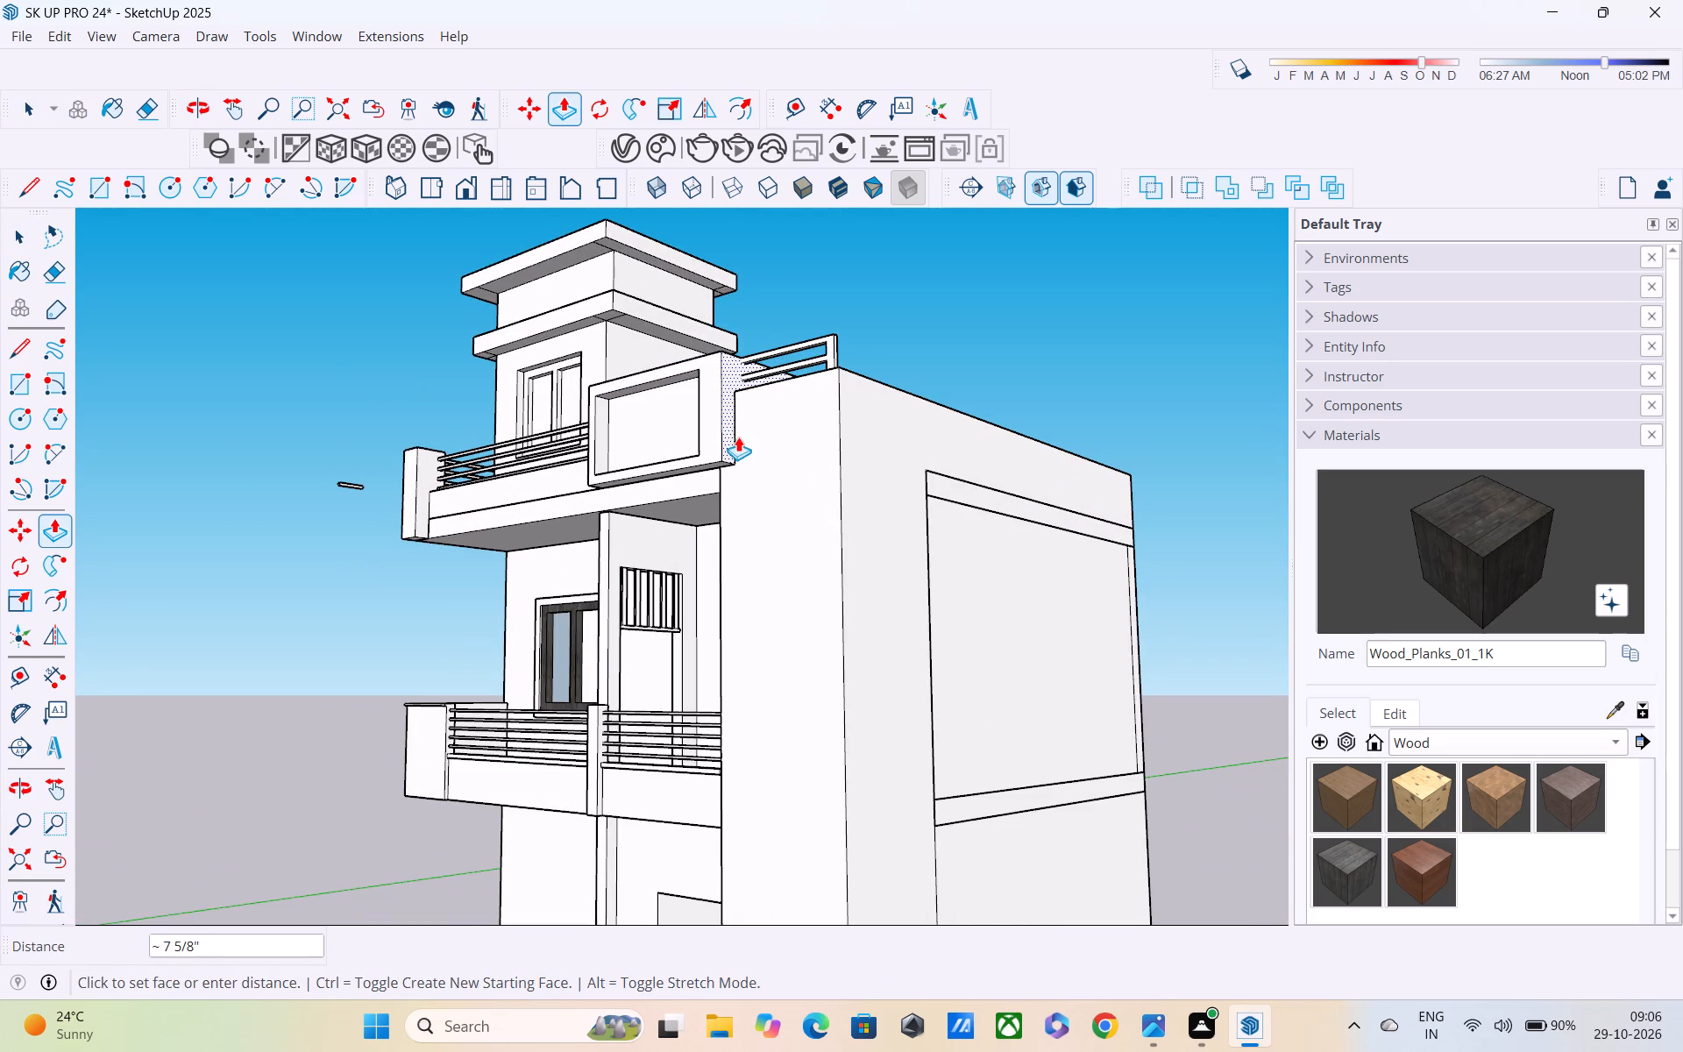
click(739, 437)
Push/Pull the inner side face of the box's recess, nearest the corner railing, about 4 11/16" outward to widen the recess.
middle_drag(740, 437, 1133, 579)
scroll(1130, 567, down, 1)
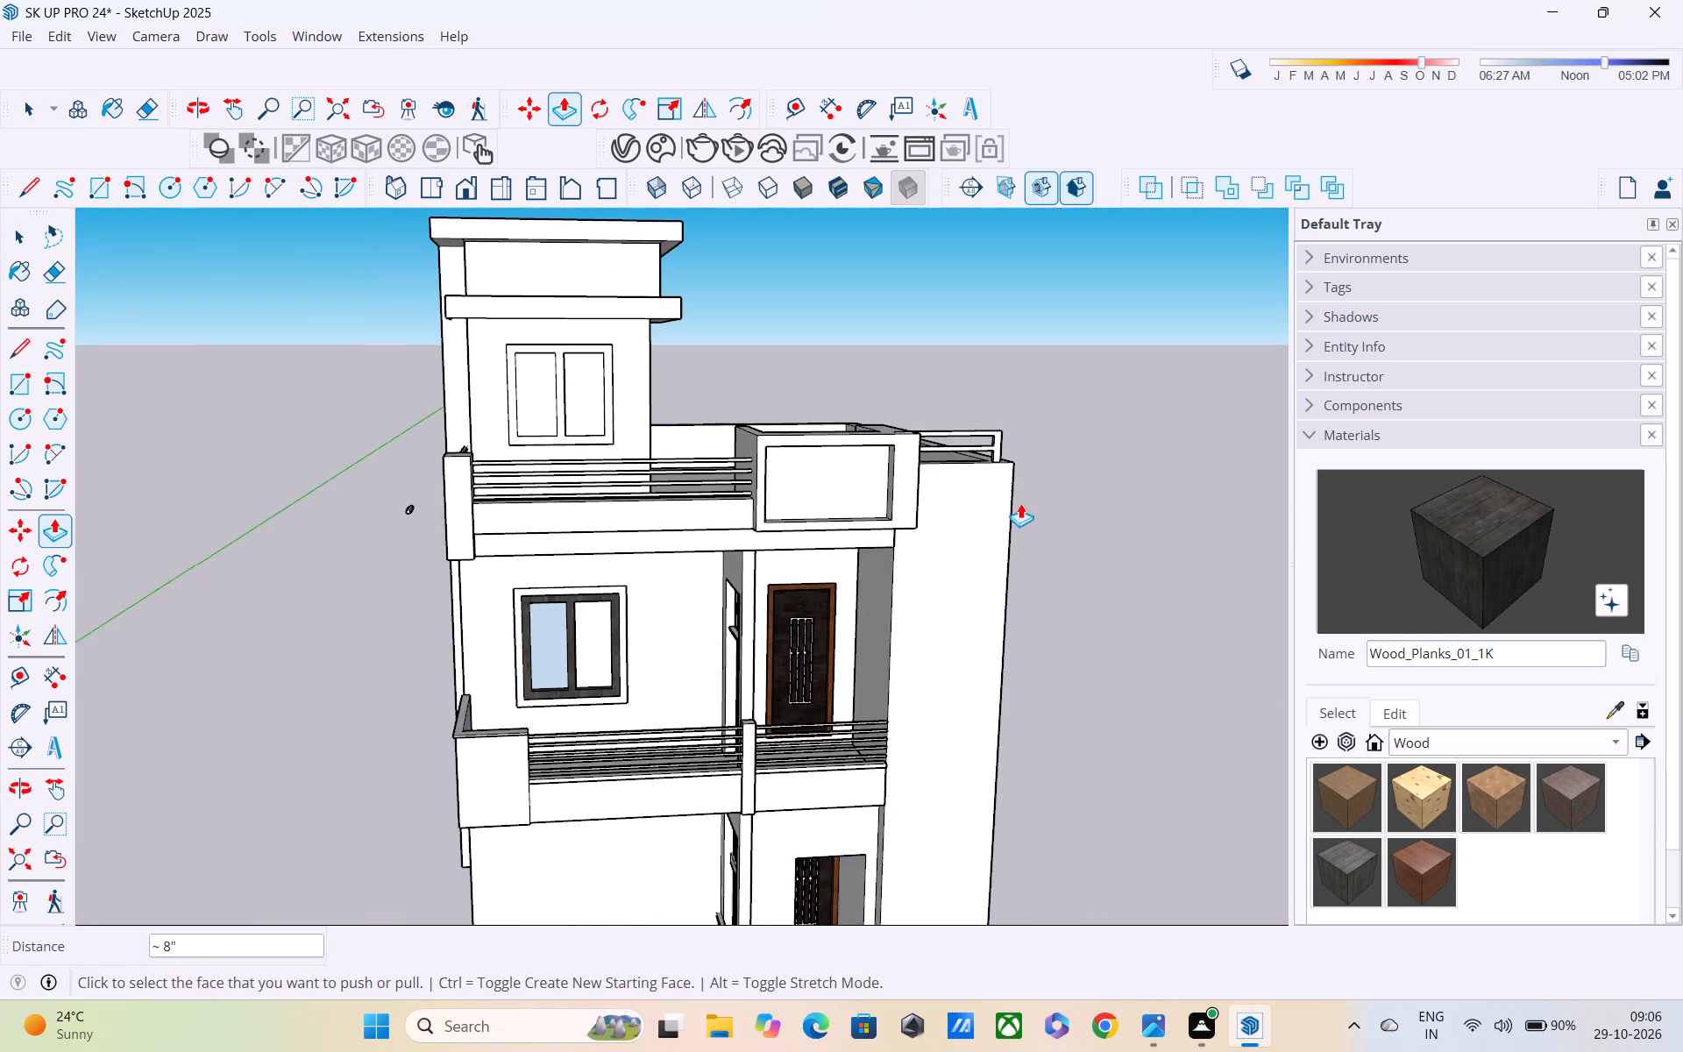
scroll(946, 474, up, 3)
middle_drag(885, 466, 1048, 492)
scroll(943, 487, up, 3)
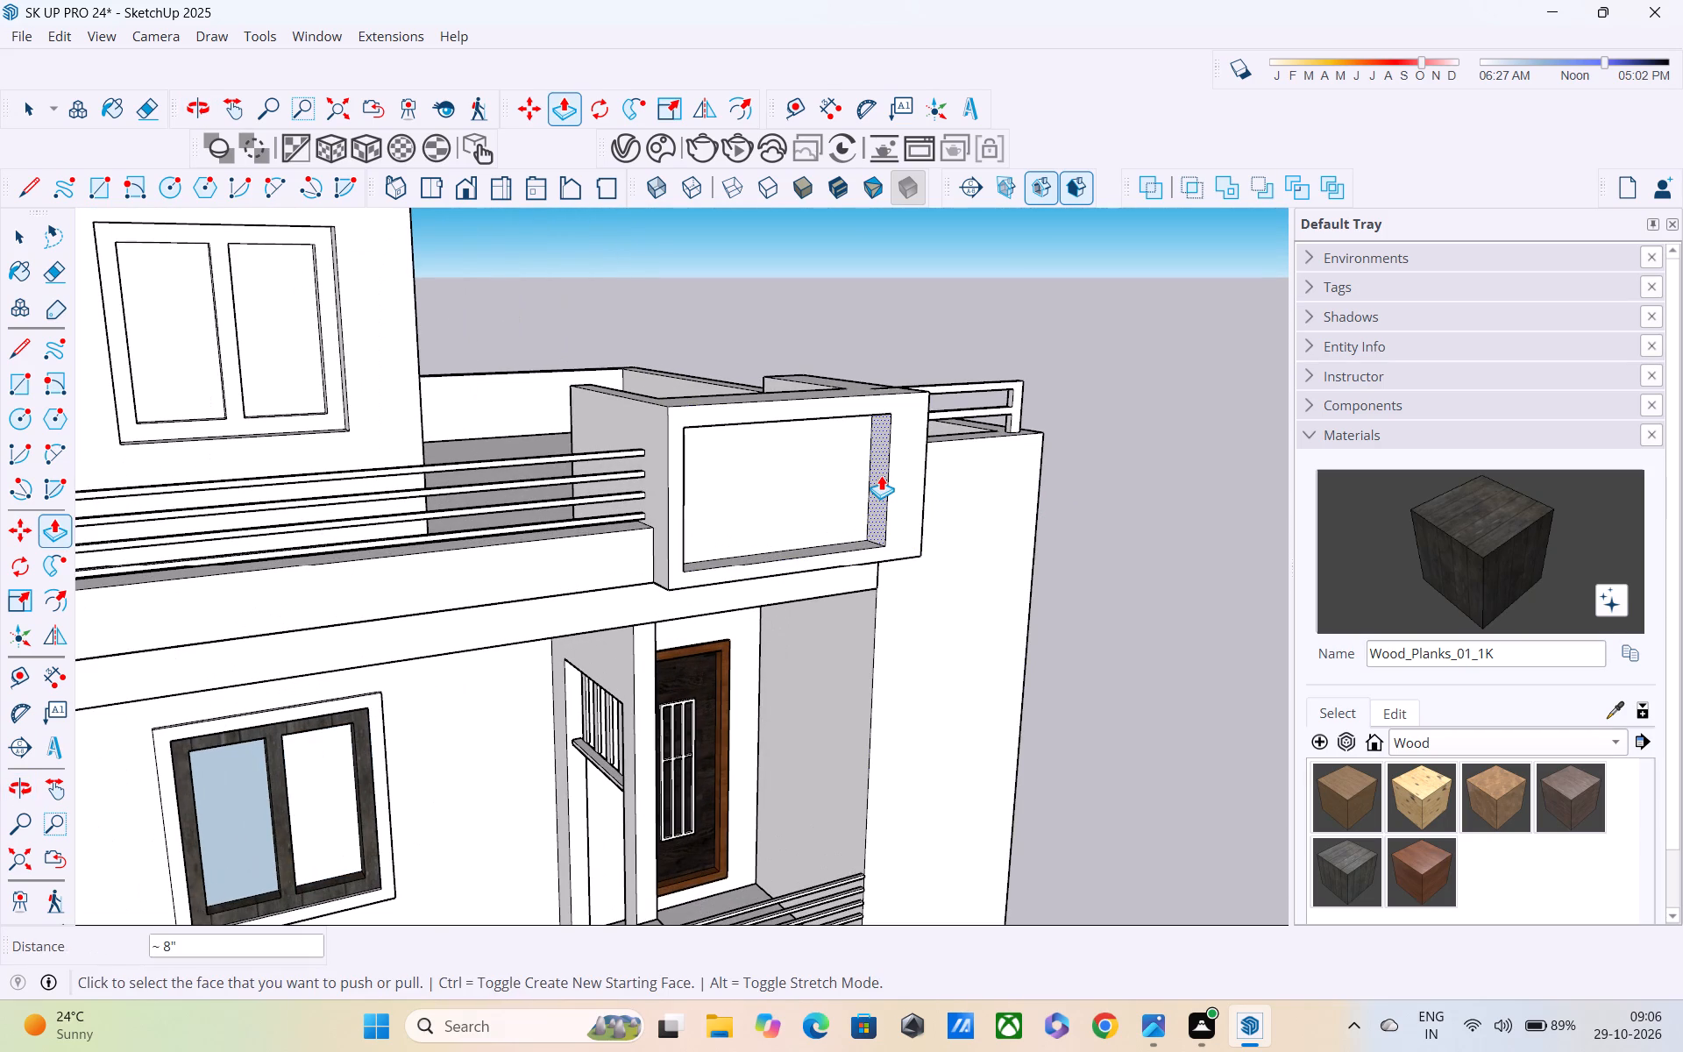
click(881, 475)
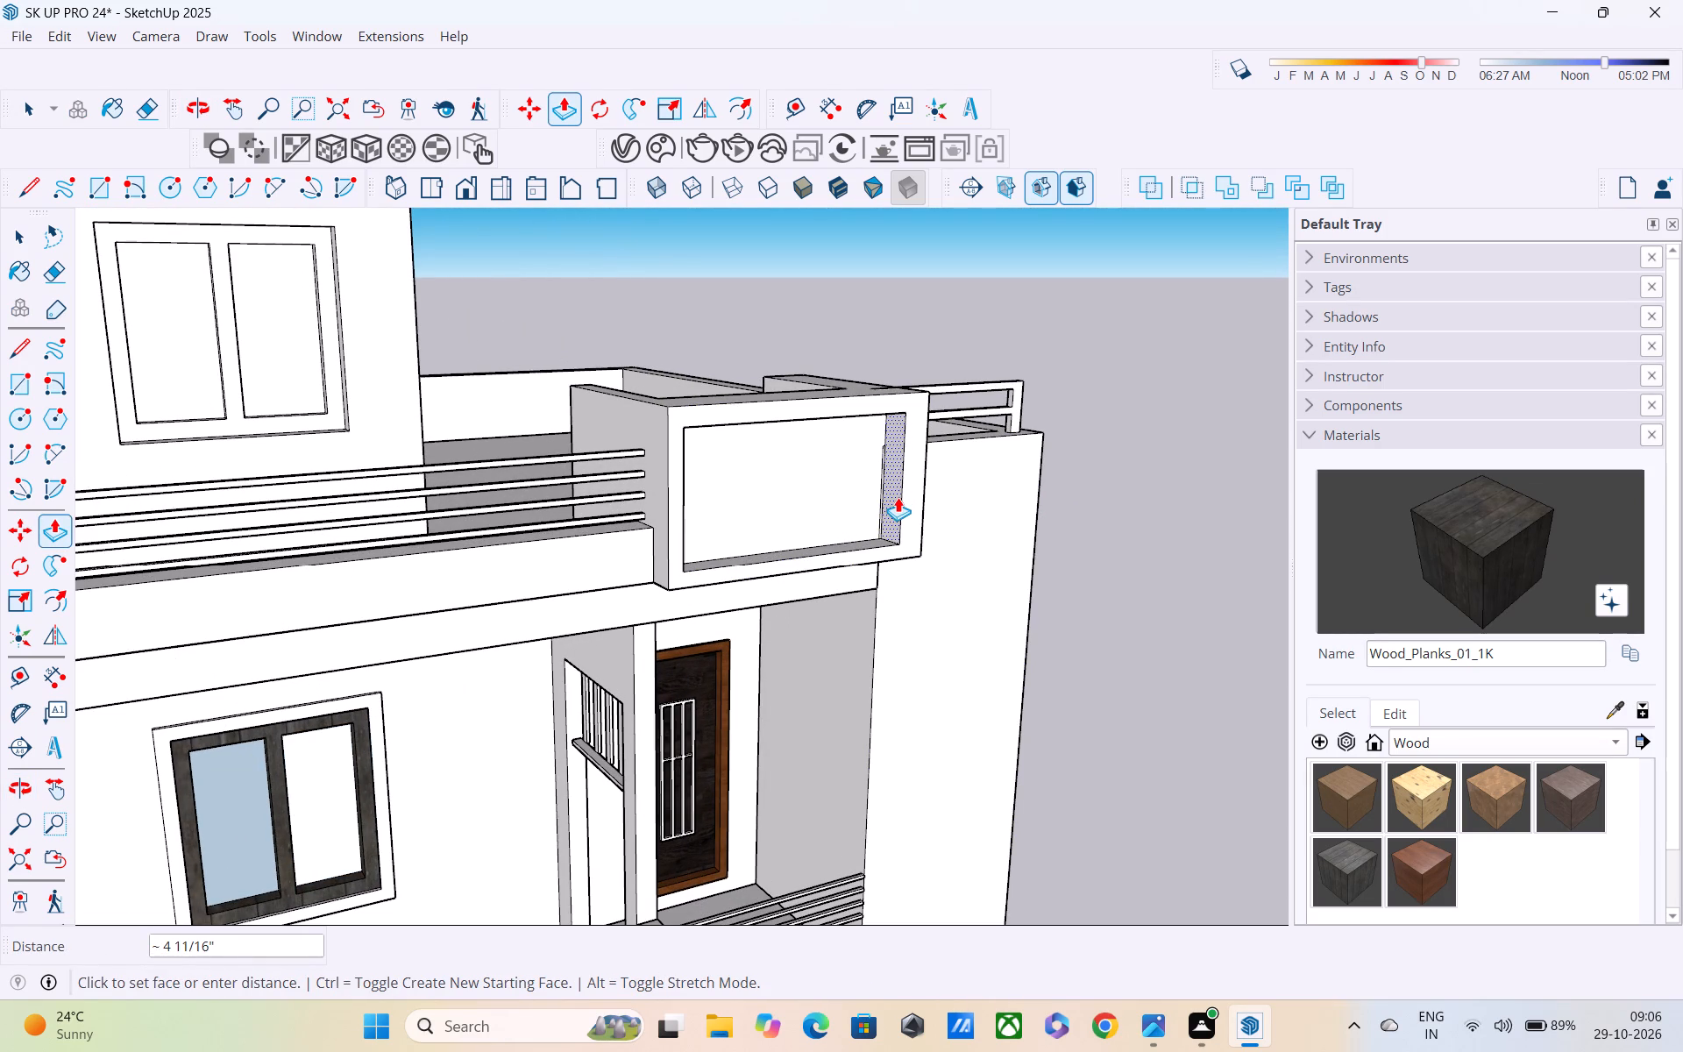
click(898, 497)
Examine the widened parapet box and its frame against the rest of the front elevation.
middle_drag(898, 500, 786, 347)
scroll(783, 365, down, 4)
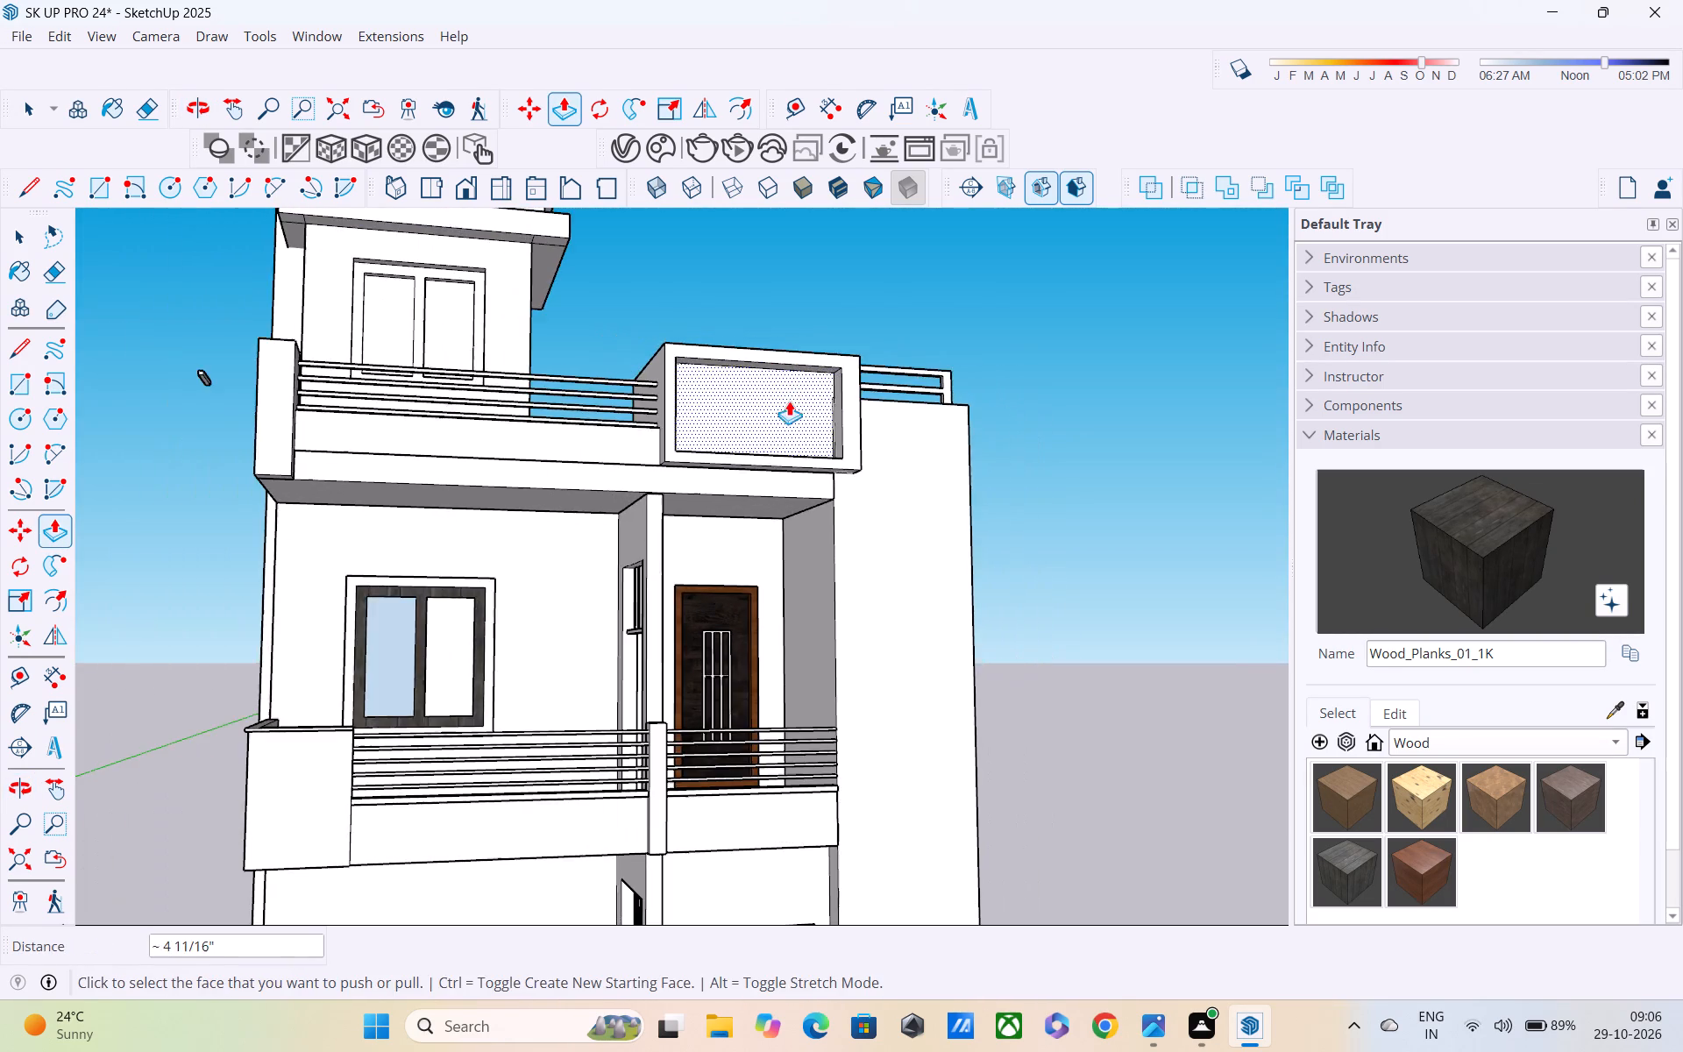
middle_drag(801, 473, 515, 501)
scroll(515, 501, up, 1)
scroll(522, 491, down, 3)
middle_drag(522, 491, 560, 545)
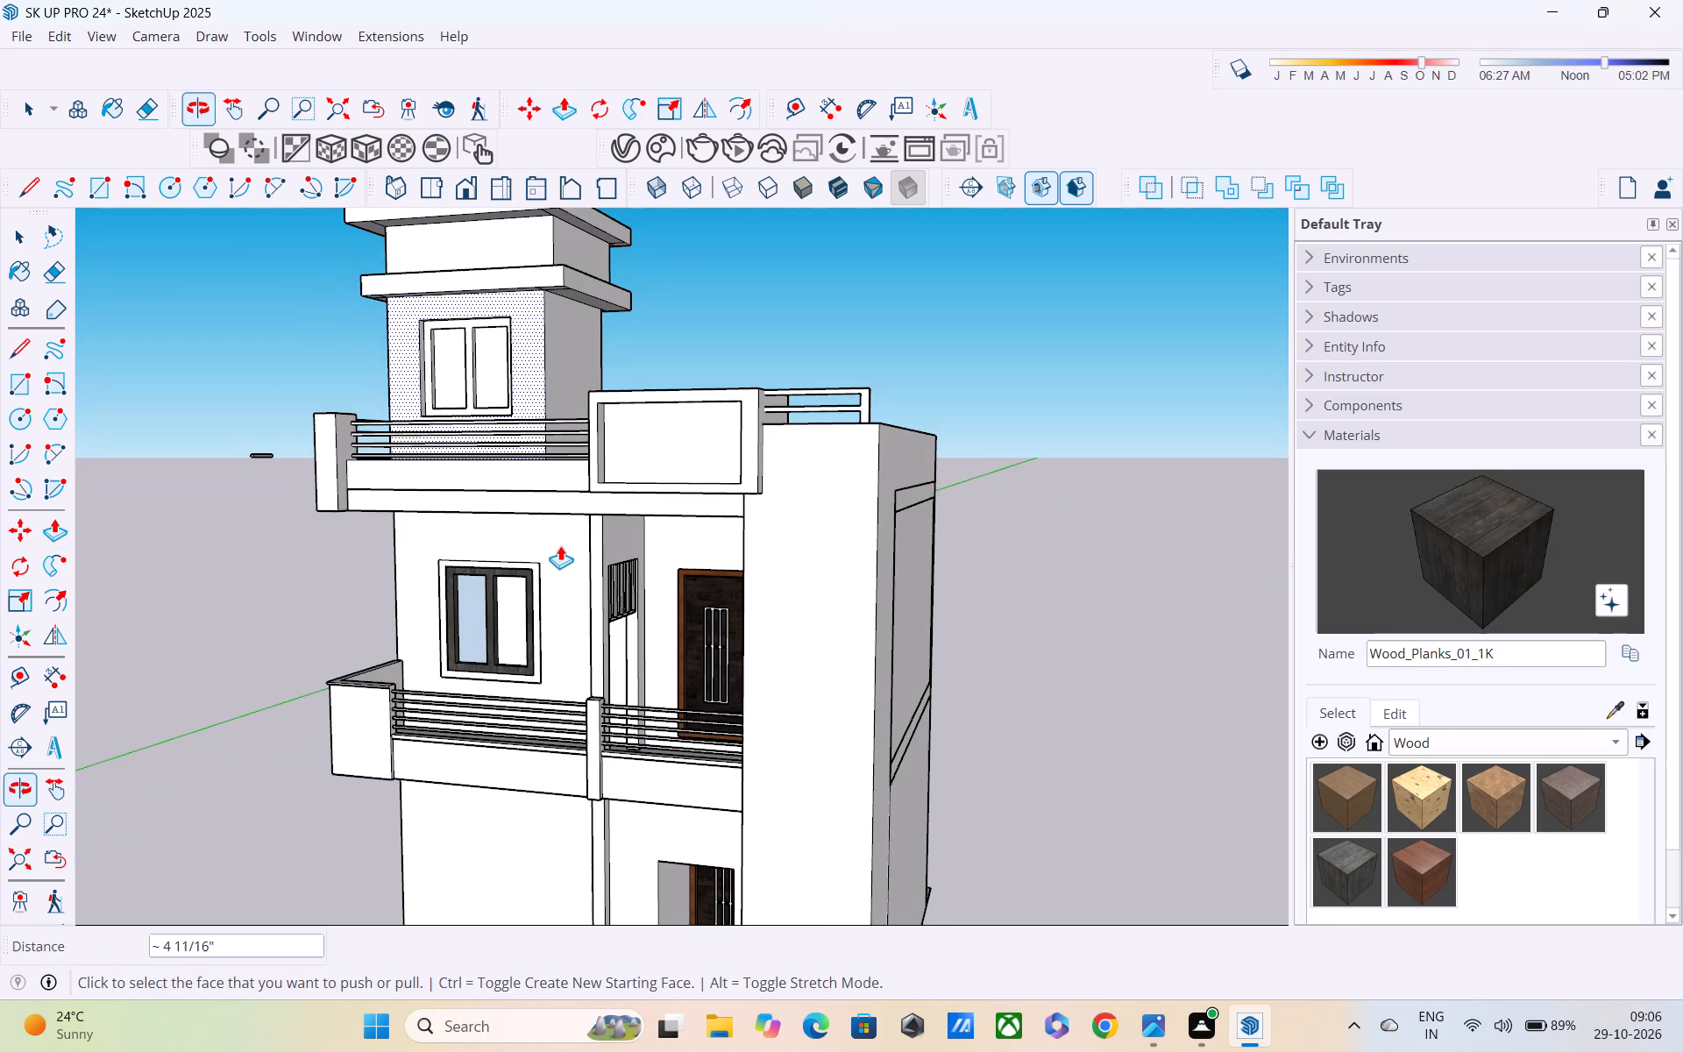
scroll(560, 545, down, 2)
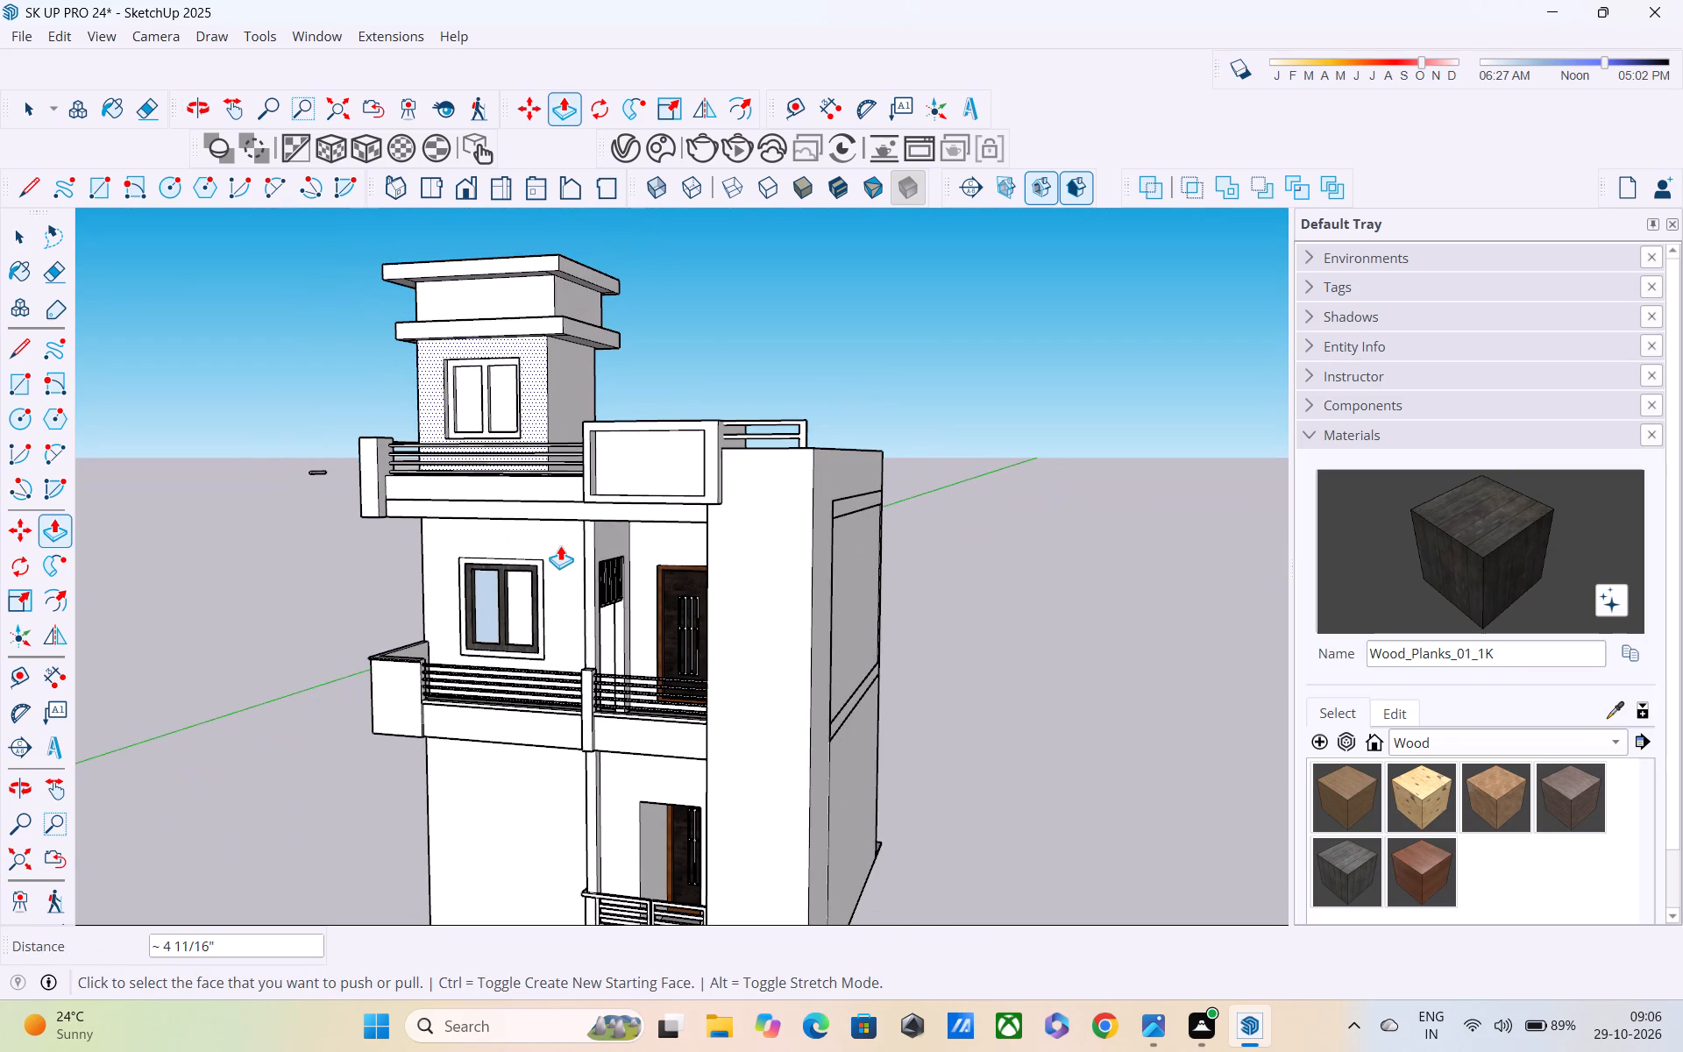
scroll(560, 545, down, 1)
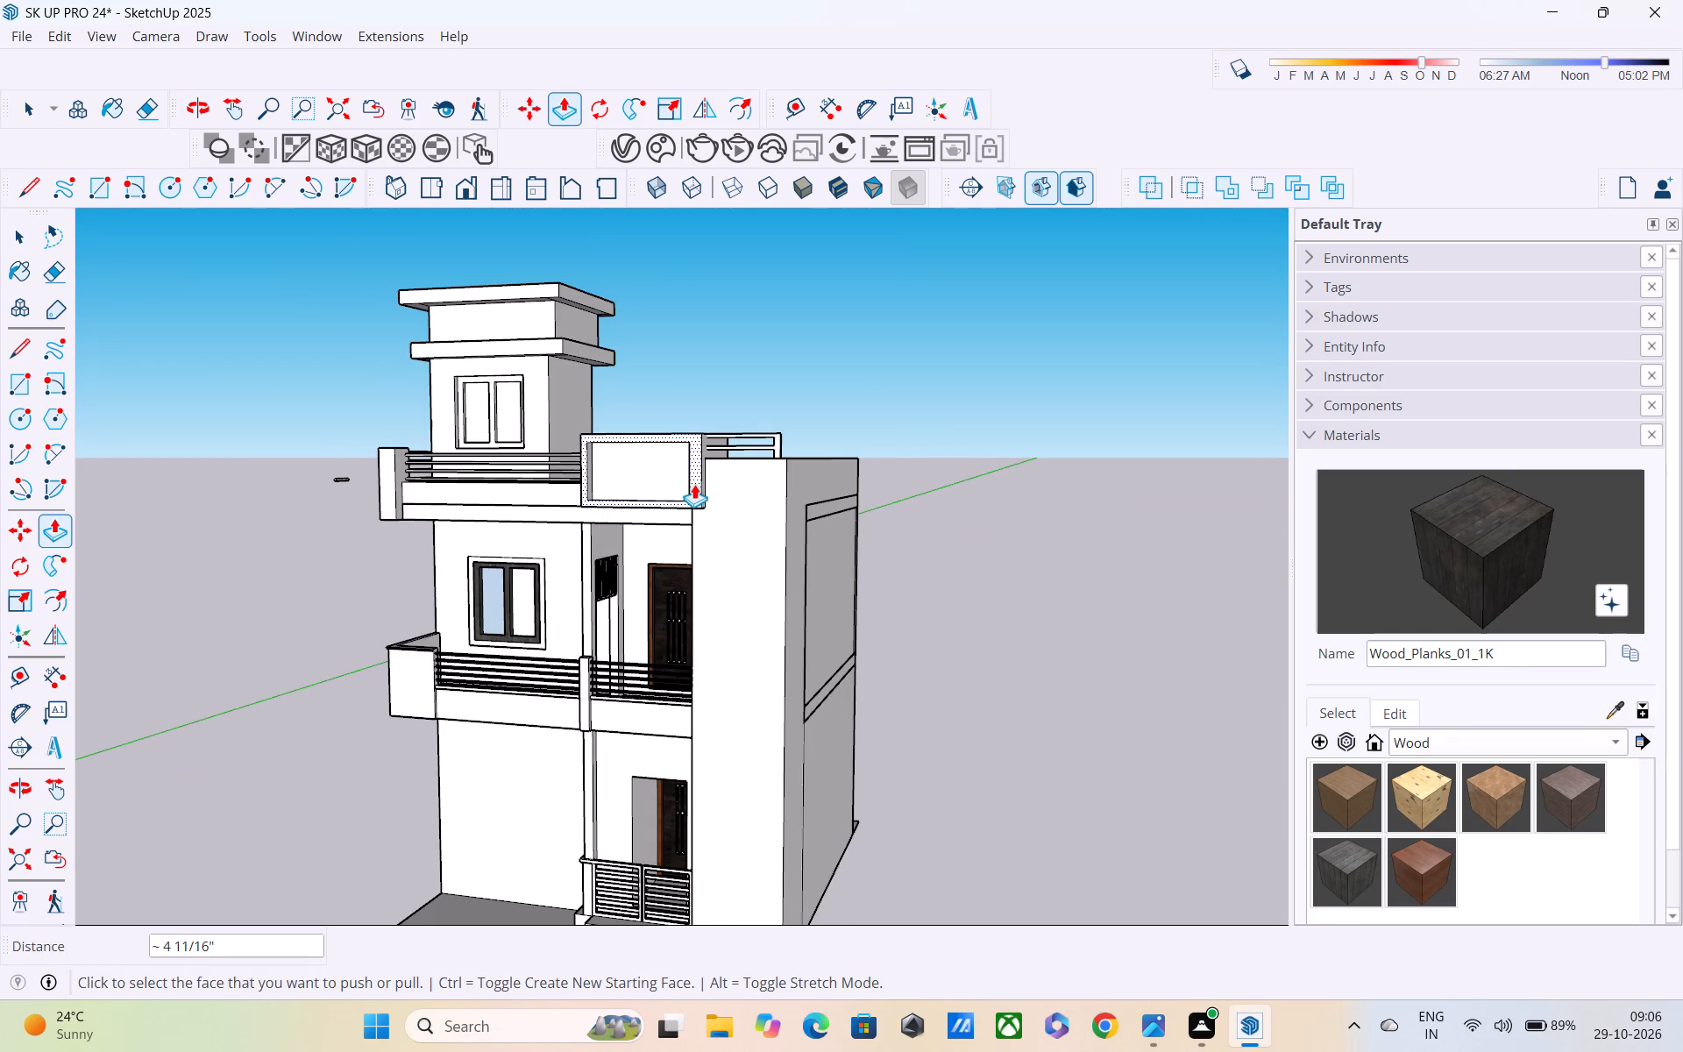
key(Escape)
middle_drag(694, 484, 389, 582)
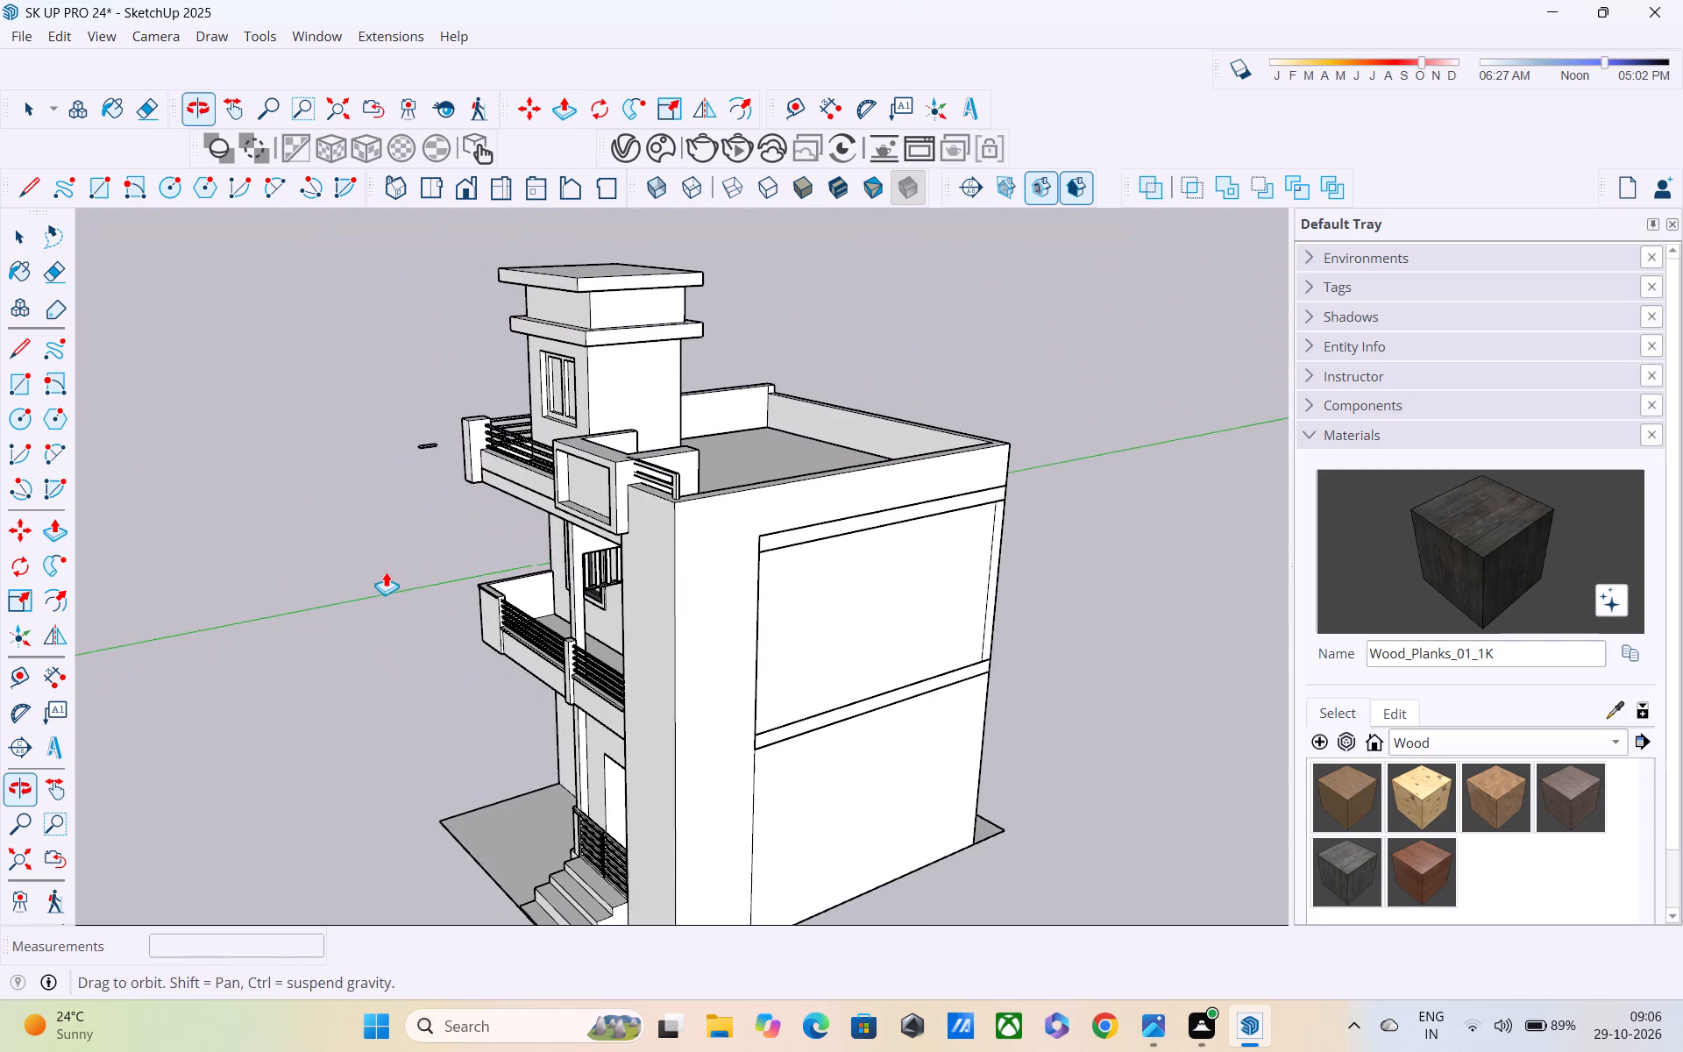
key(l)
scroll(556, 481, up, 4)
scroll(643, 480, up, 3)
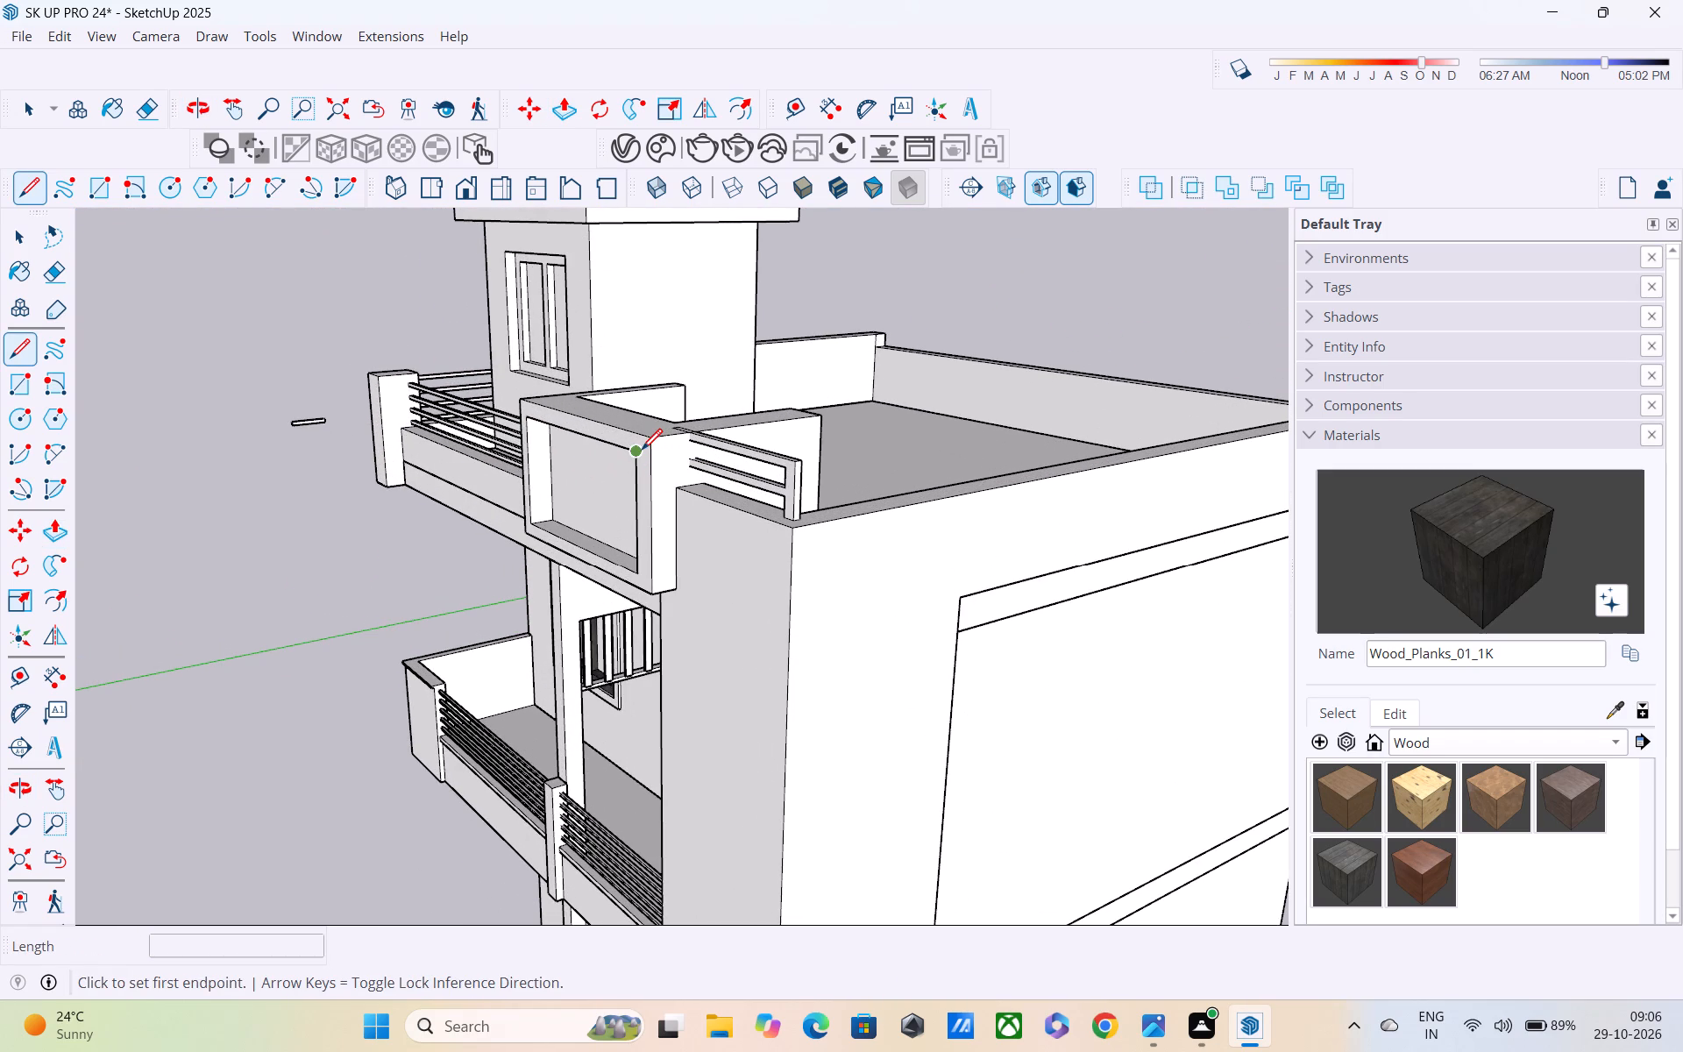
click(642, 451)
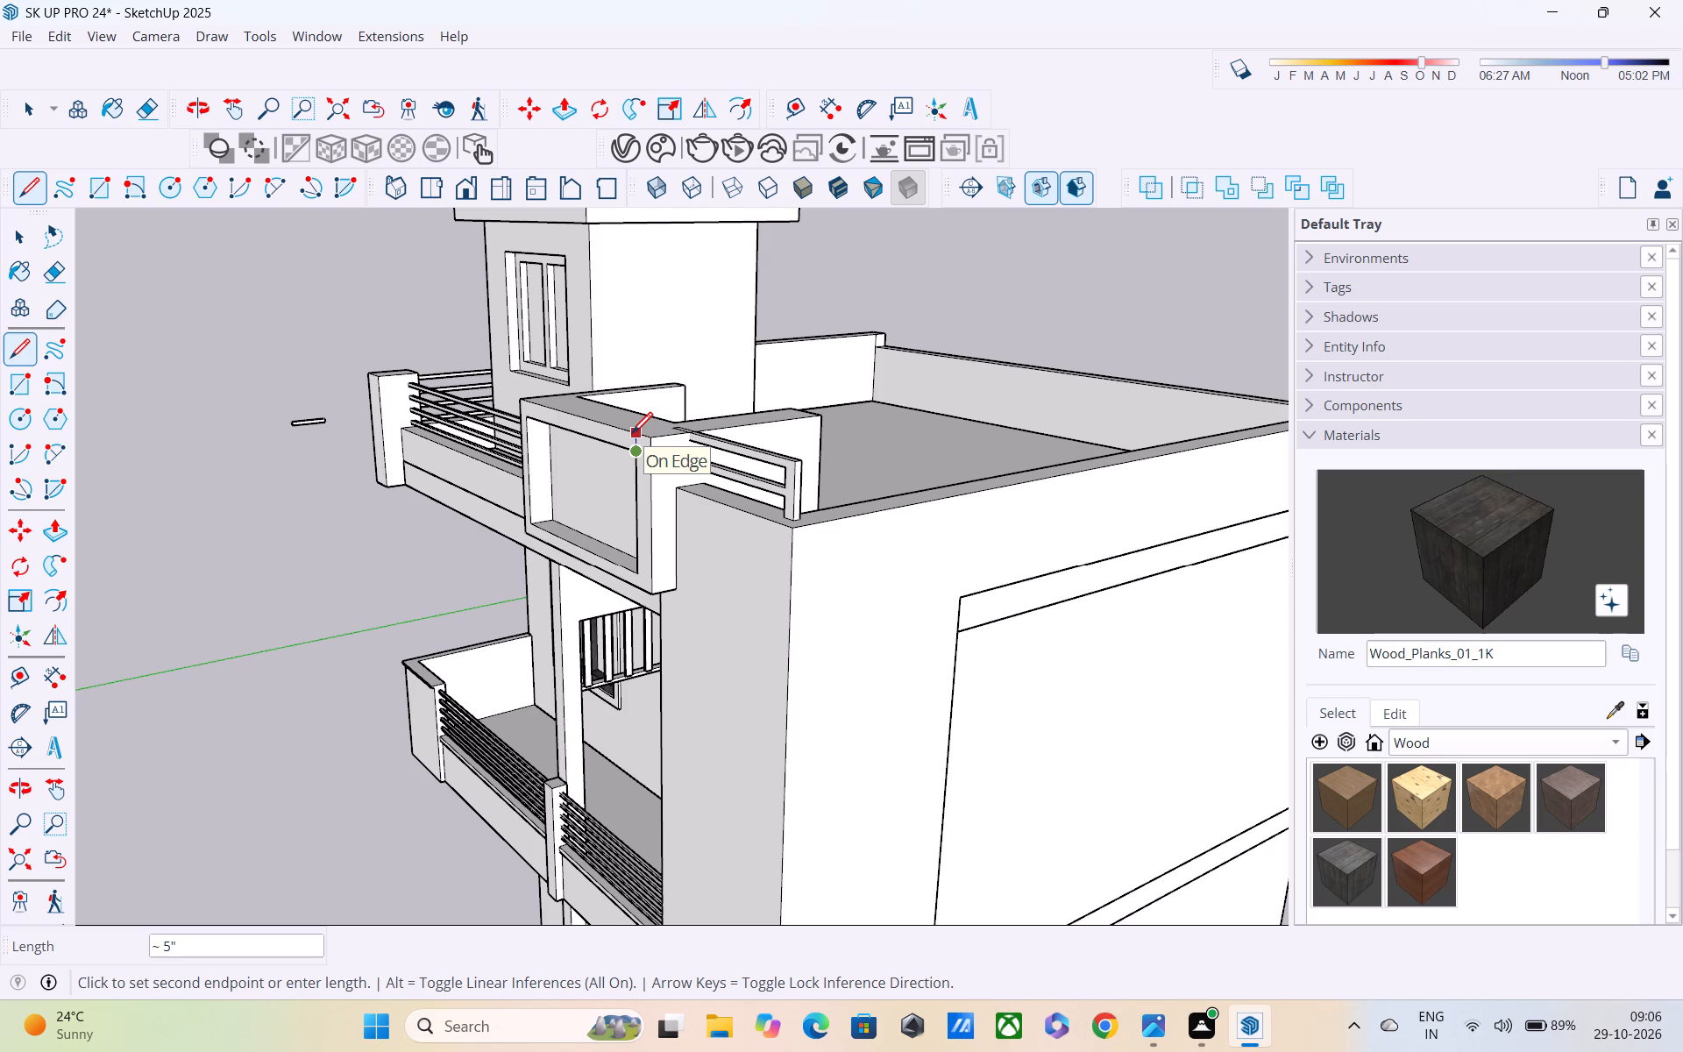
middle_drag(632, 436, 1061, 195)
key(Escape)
Delete the stray vertical edge on the recessed face of the parapet box, beside the widened side.
scroll(841, 465, up, 7)
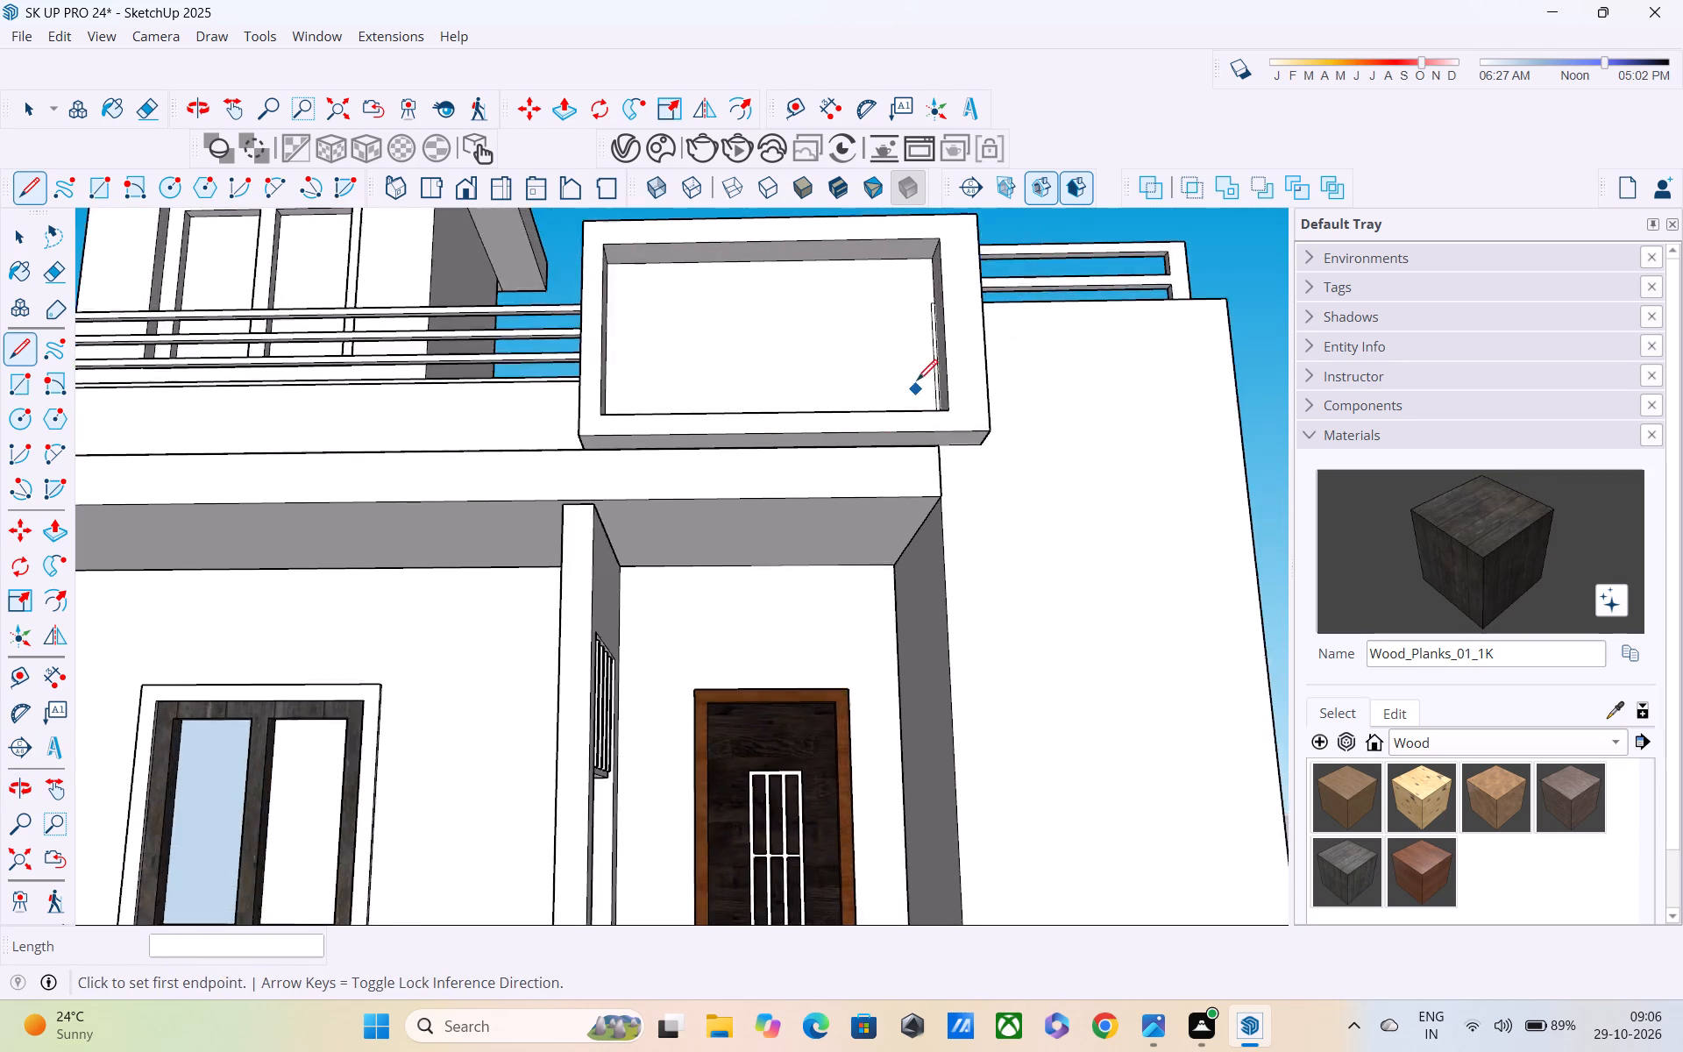
scroll(917, 382, up, 2)
key(space)
scroll(942, 302, up, 2)
click(942, 302)
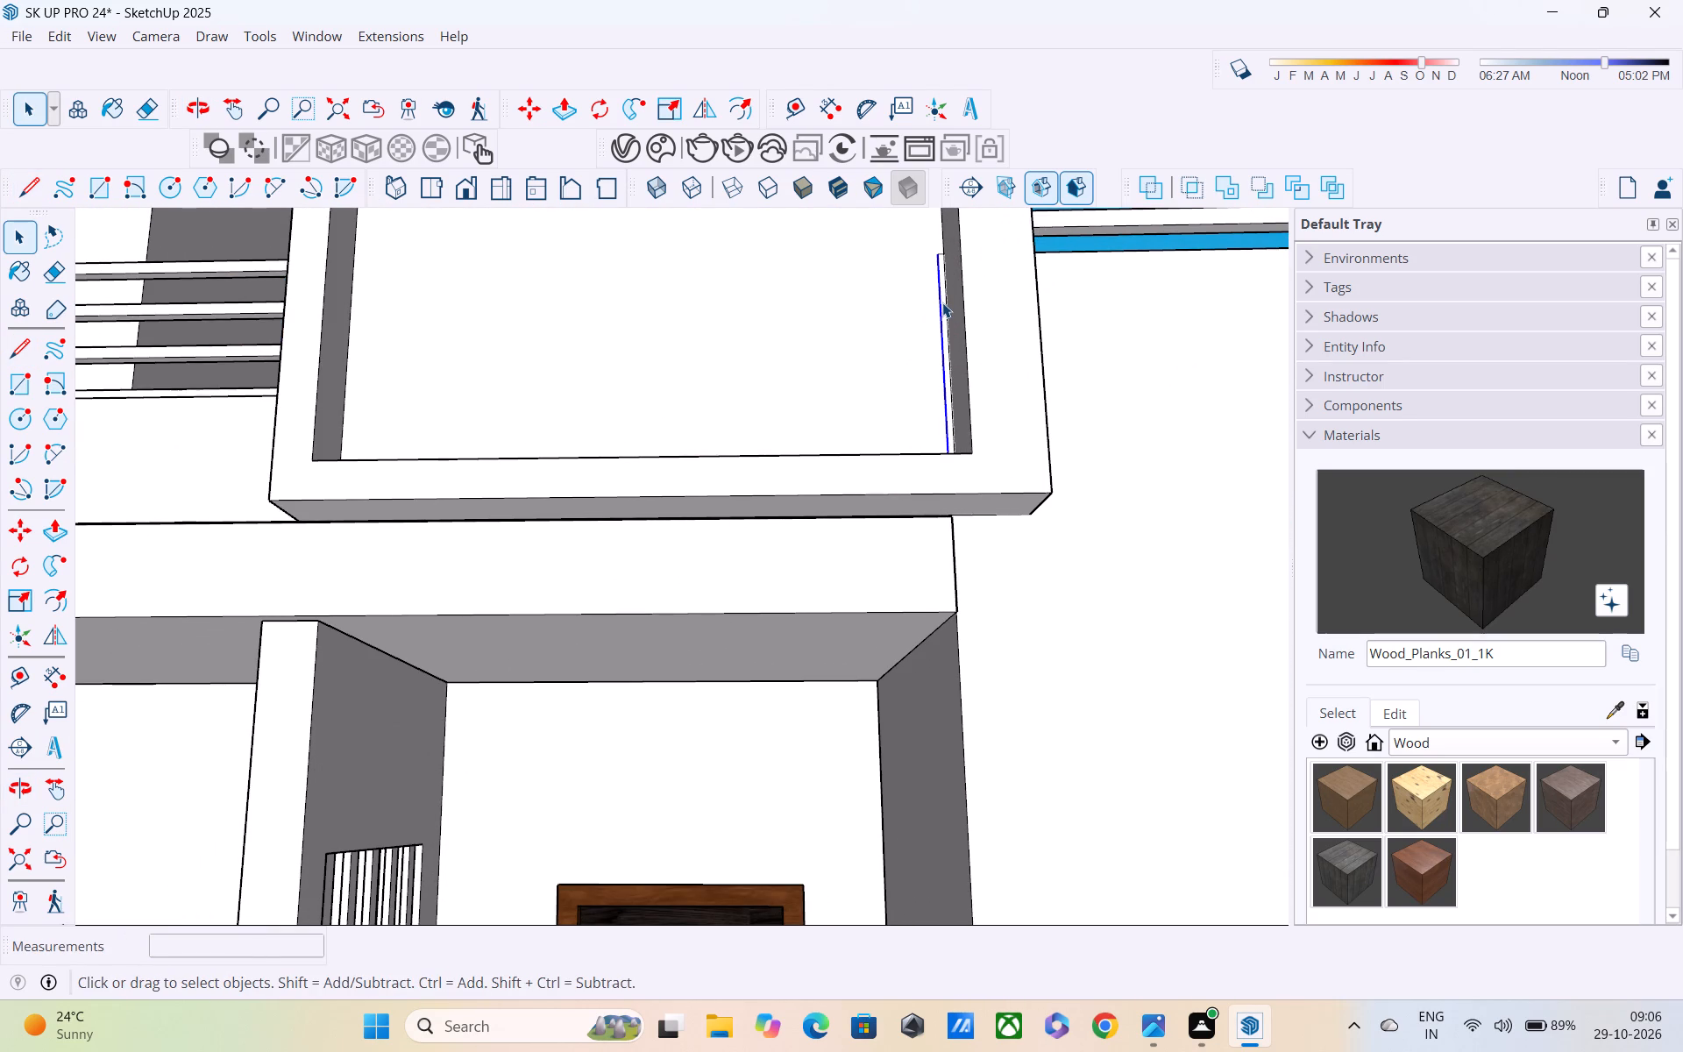
key(Delete)
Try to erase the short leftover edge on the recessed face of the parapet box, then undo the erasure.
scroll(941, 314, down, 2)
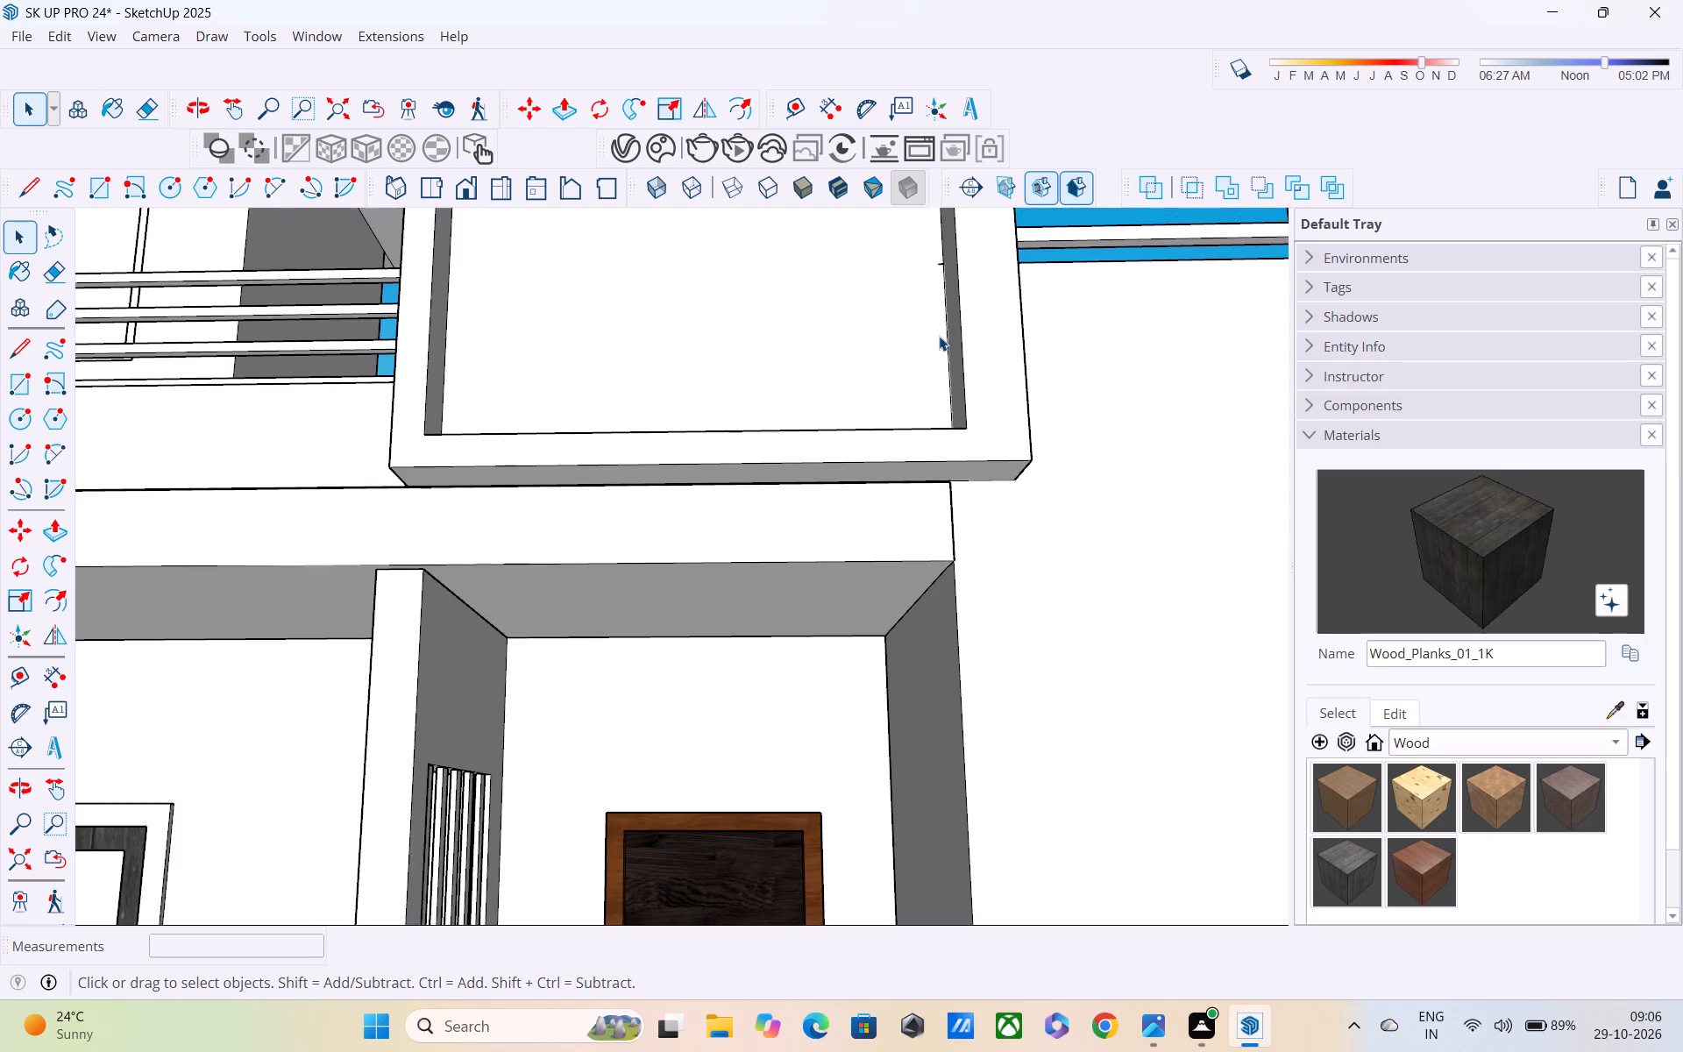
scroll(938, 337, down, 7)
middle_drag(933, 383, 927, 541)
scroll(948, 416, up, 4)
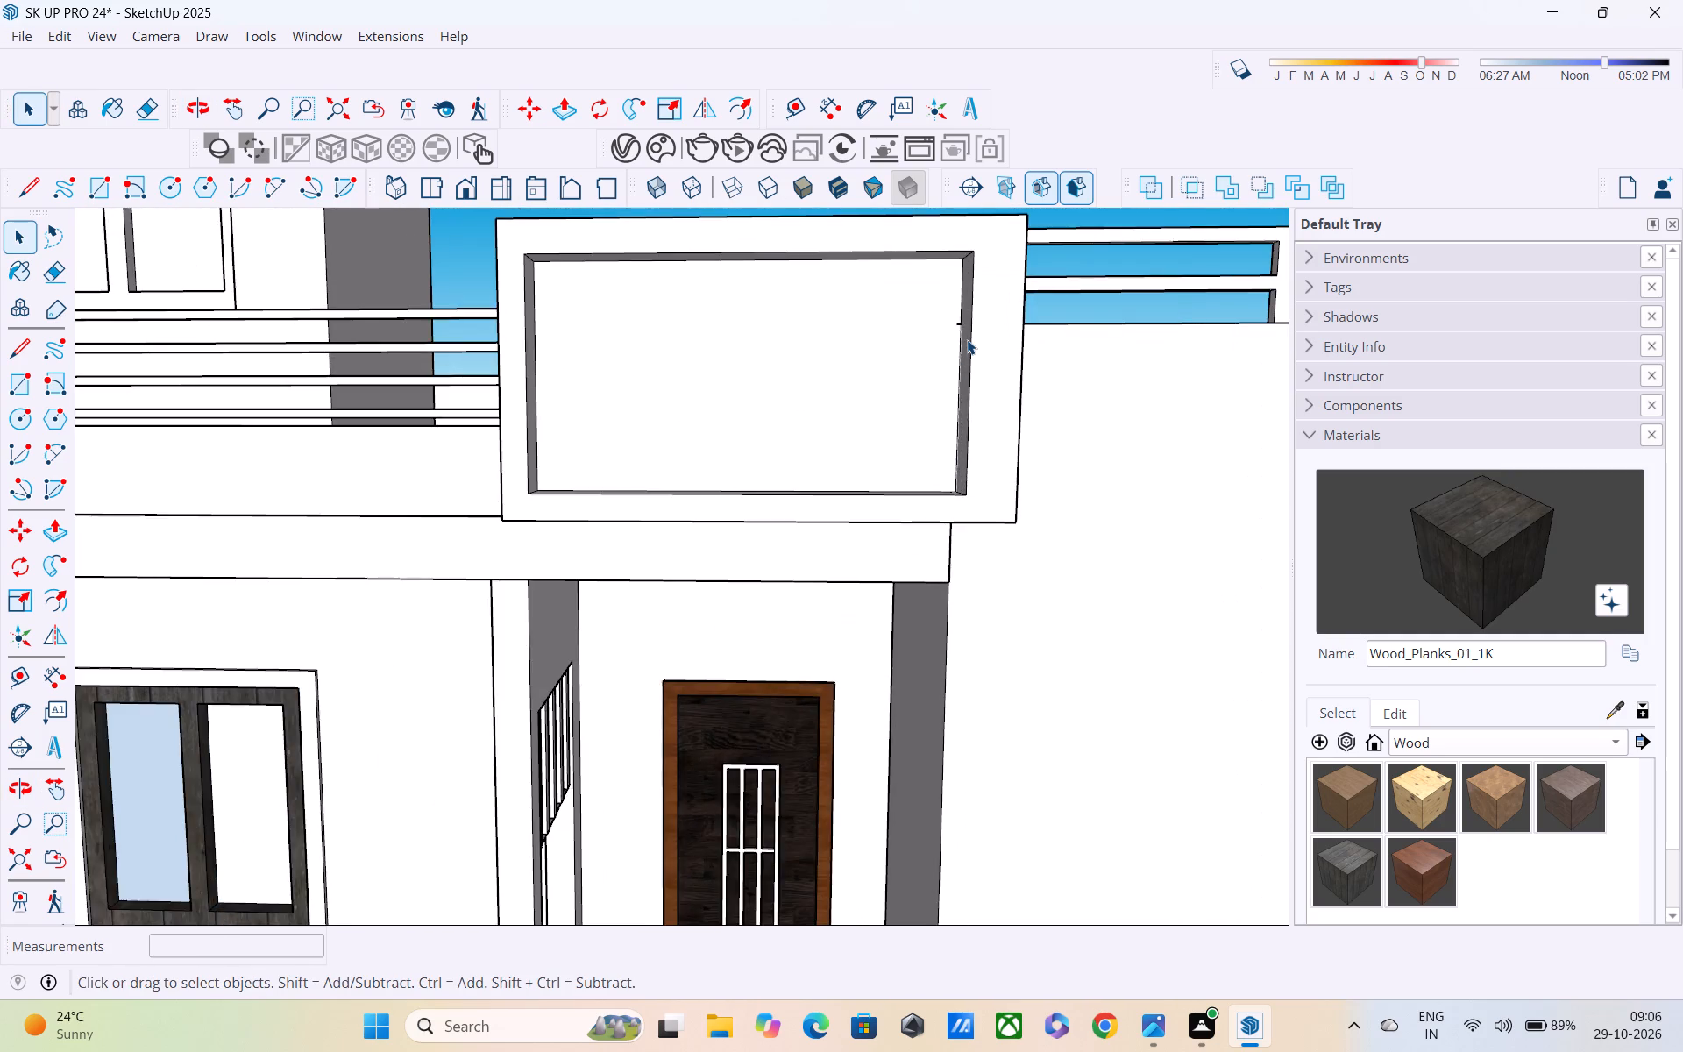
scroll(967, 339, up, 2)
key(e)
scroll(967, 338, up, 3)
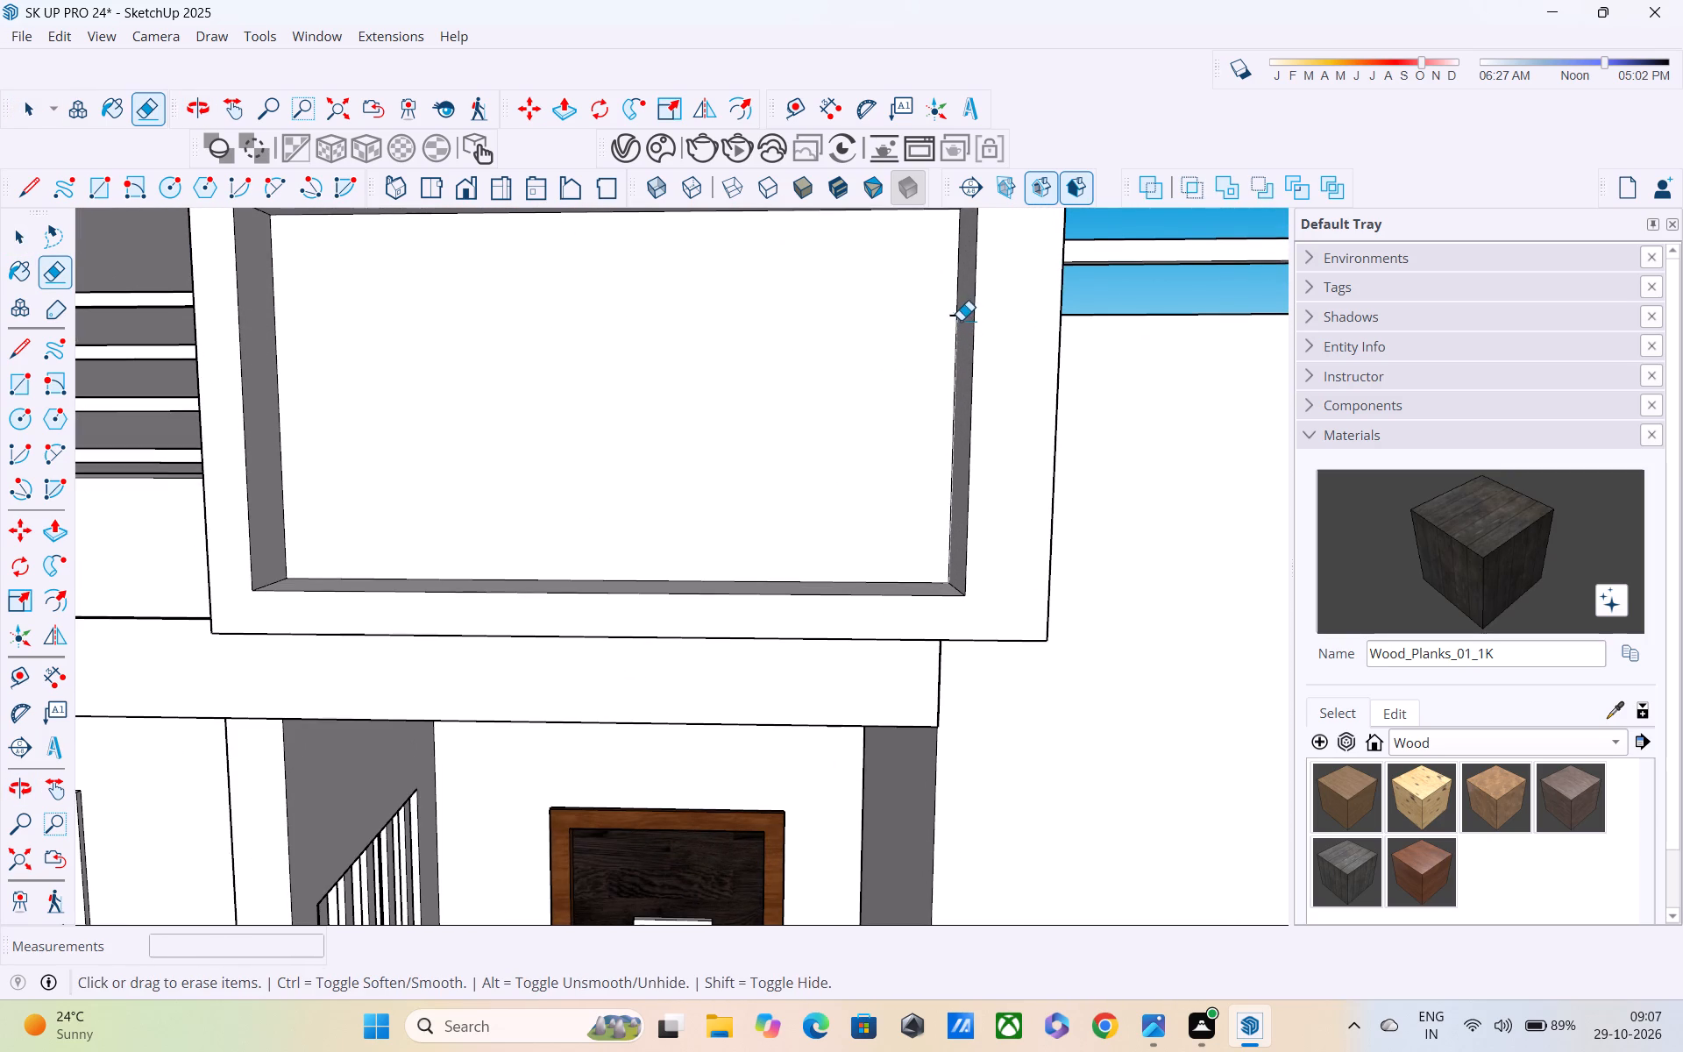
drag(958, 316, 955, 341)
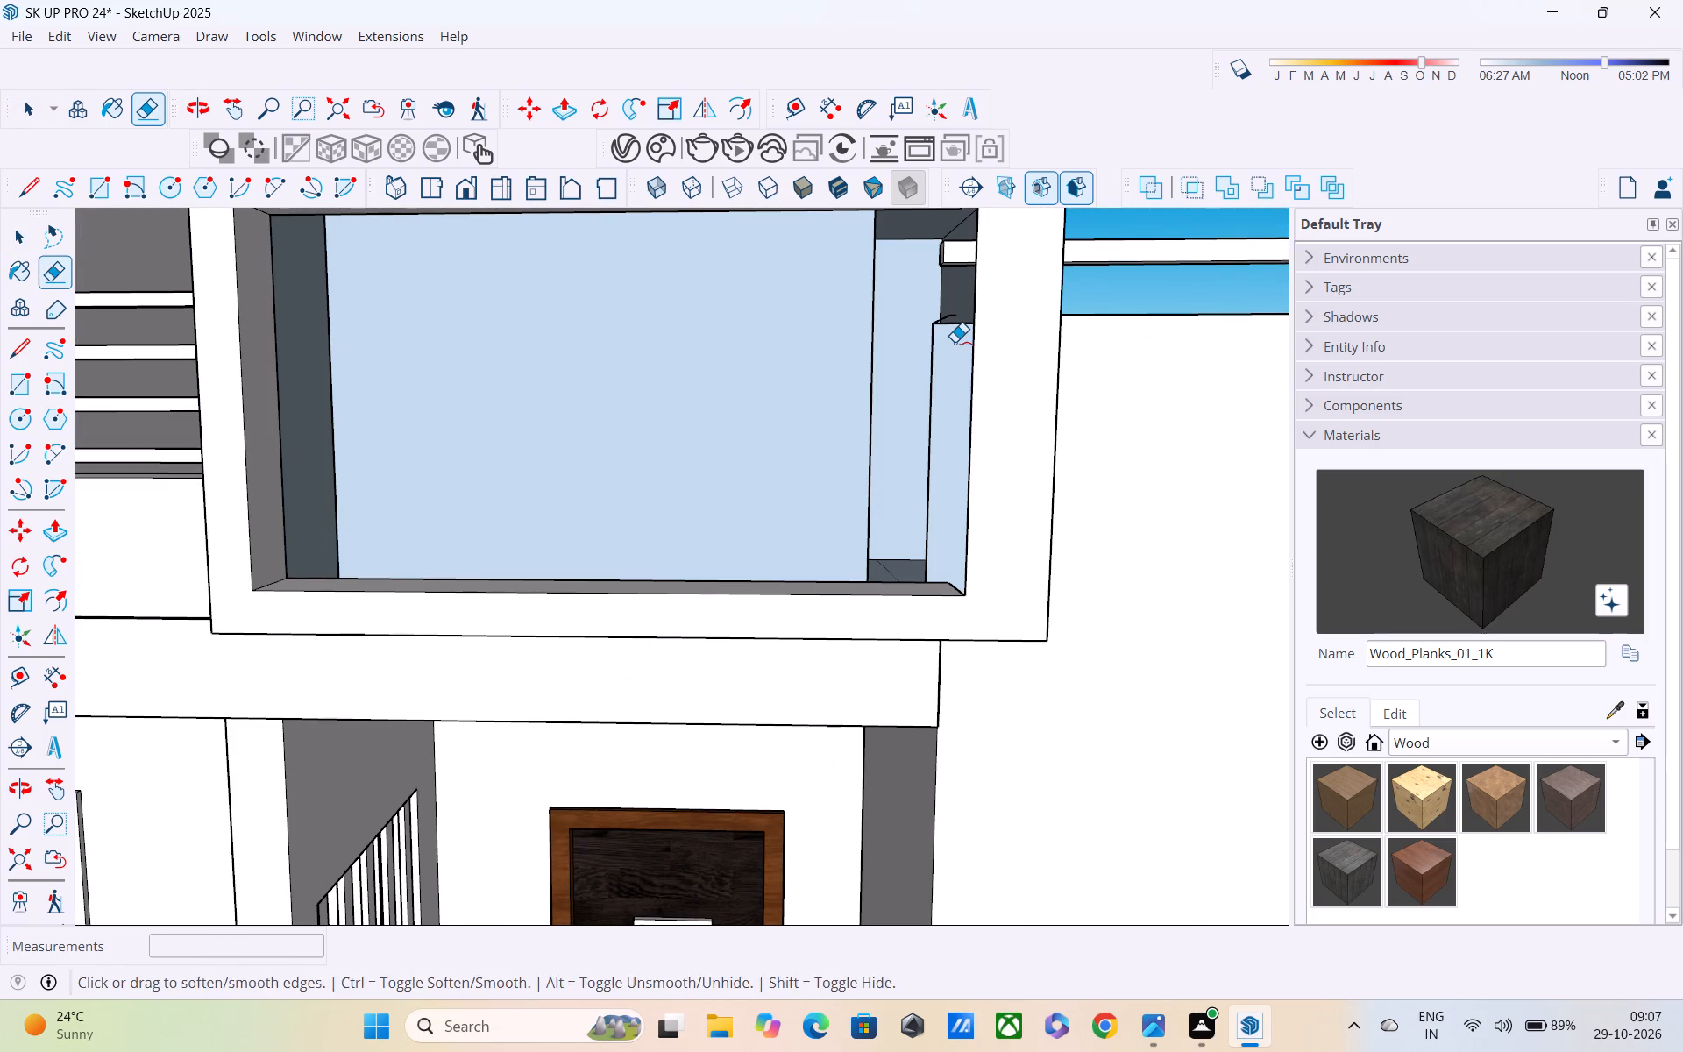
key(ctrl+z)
Examine the parapet box's recess, underside and top, and the surrounding front elevation.
scroll(893, 515, up, 3)
middle_drag(892, 514, 1170, 258)
scroll(894, 499, down, 1)
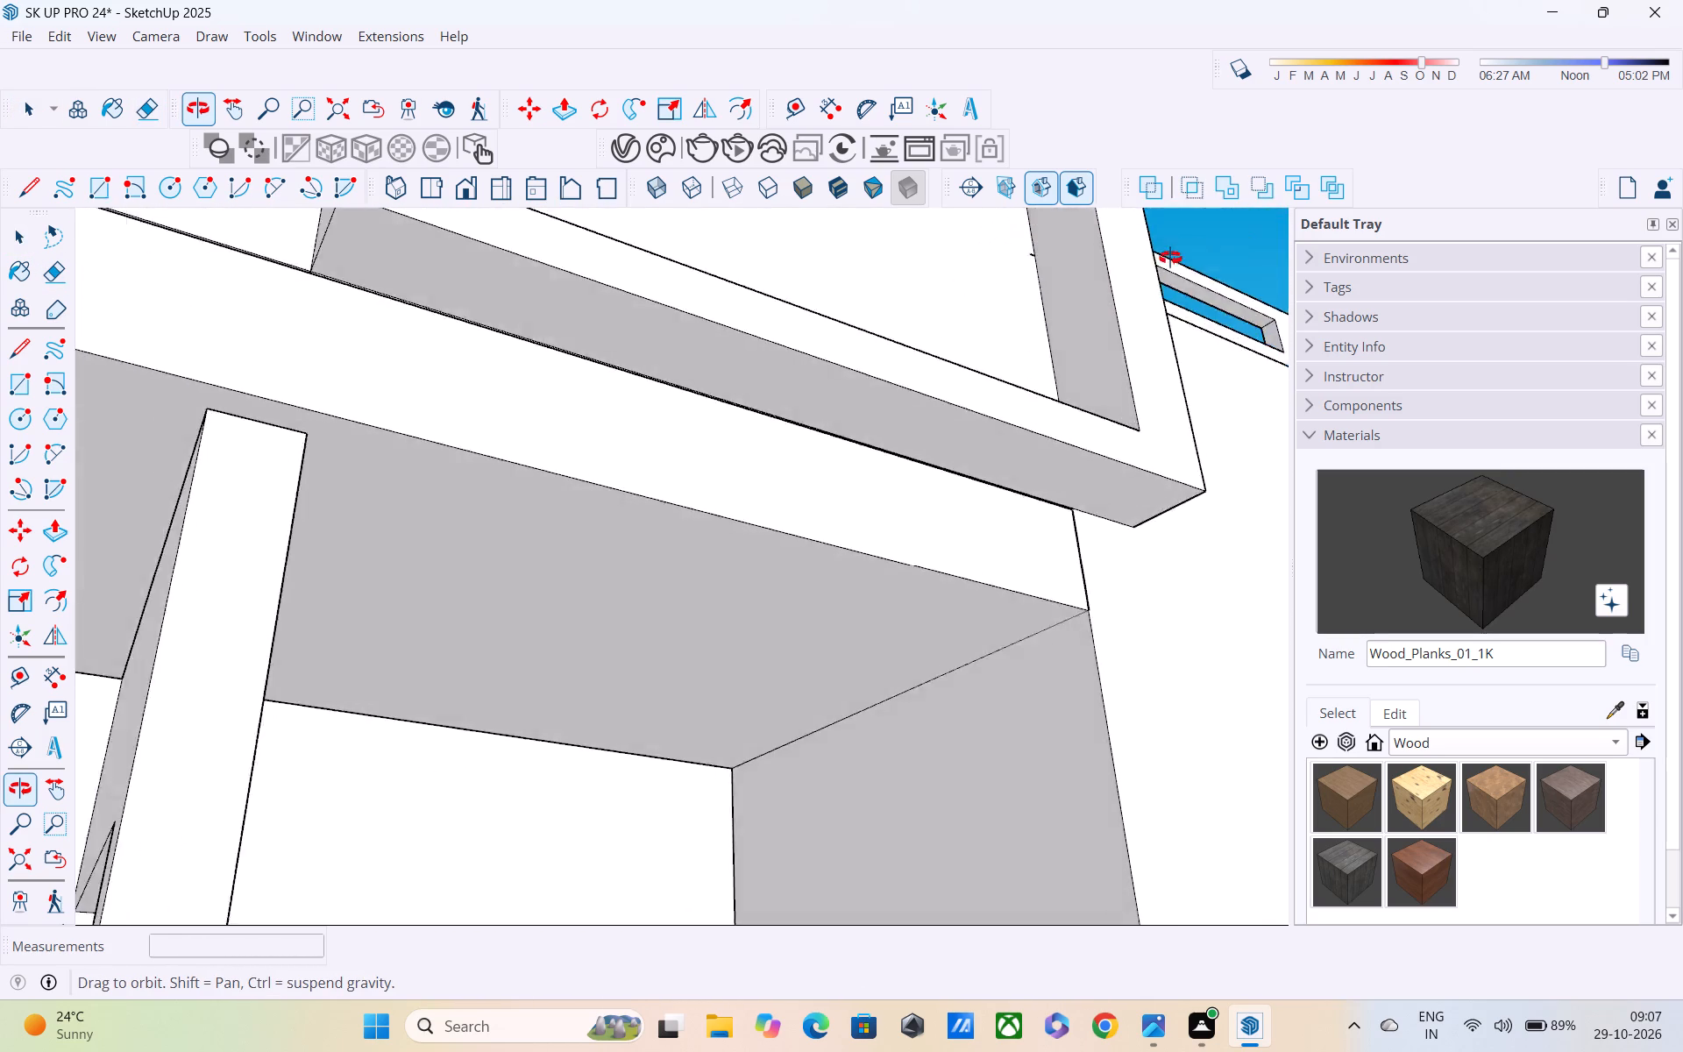
middle_drag(1170, 258, 1217, 281)
scroll(1211, 267, down, 9)
middle_drag(1126, 406, 501, 890)
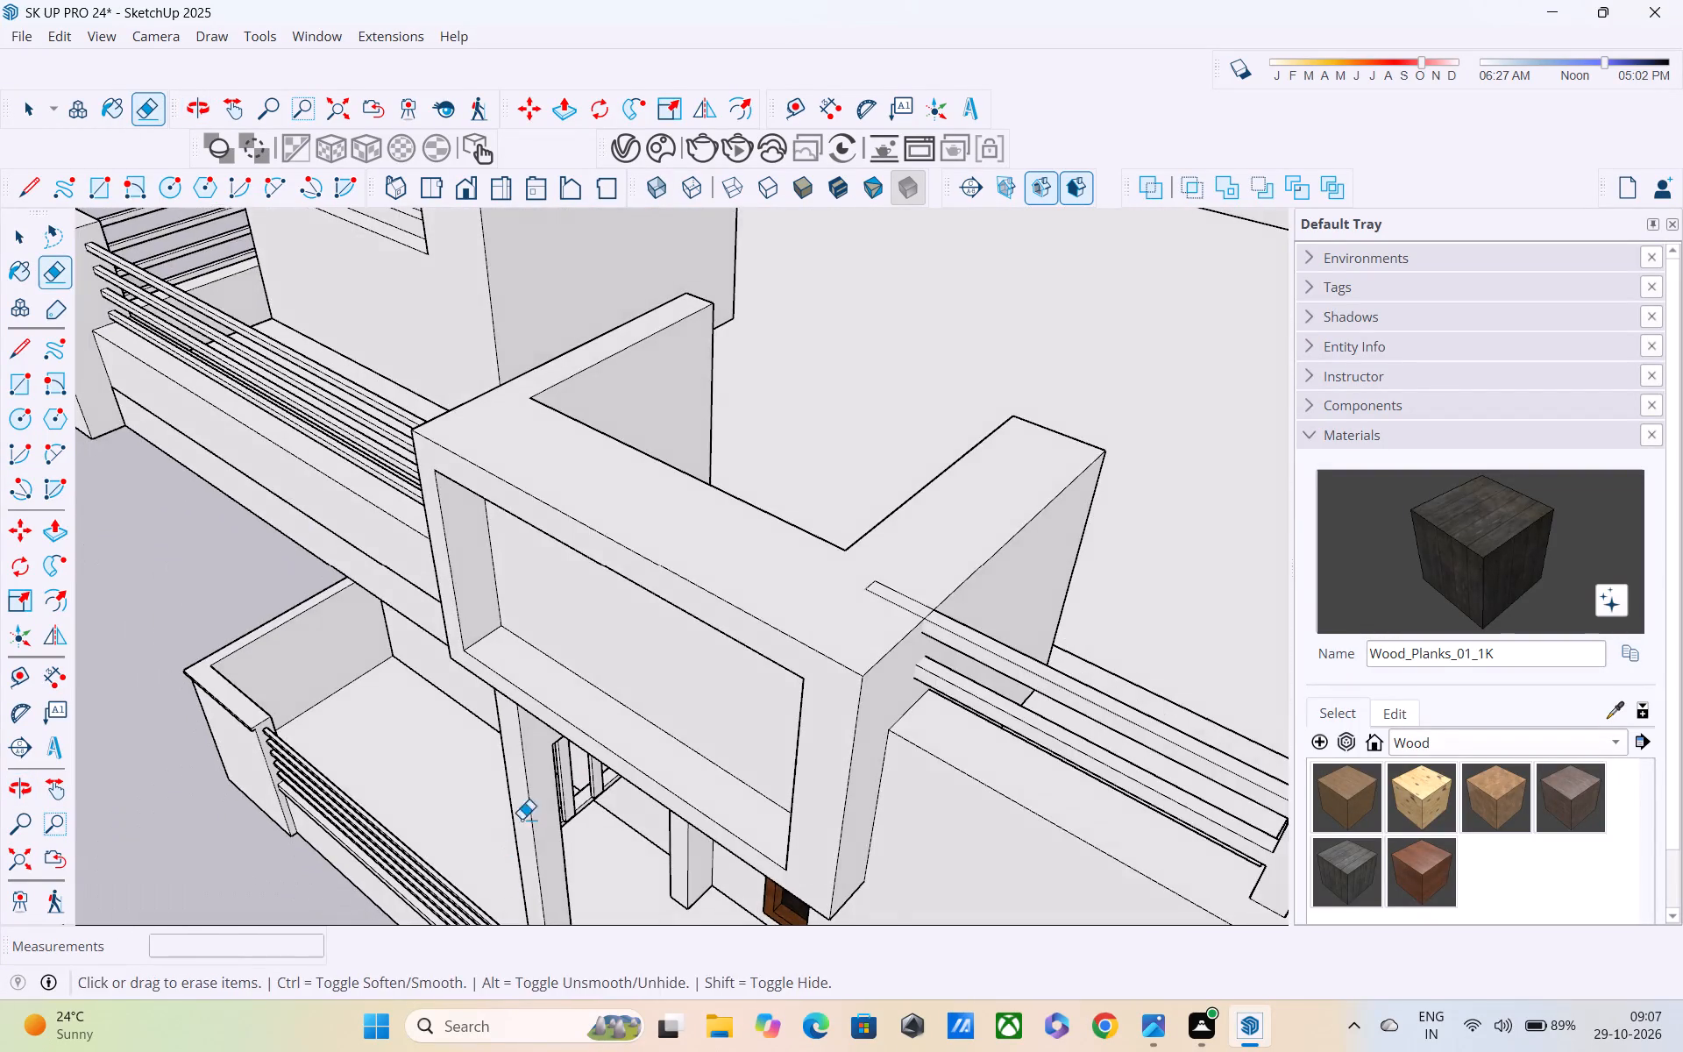
scroll(528, 810, up, 1)
middle_drag(528, 809, 872, 456)
scroll(690, 555, down, 1)
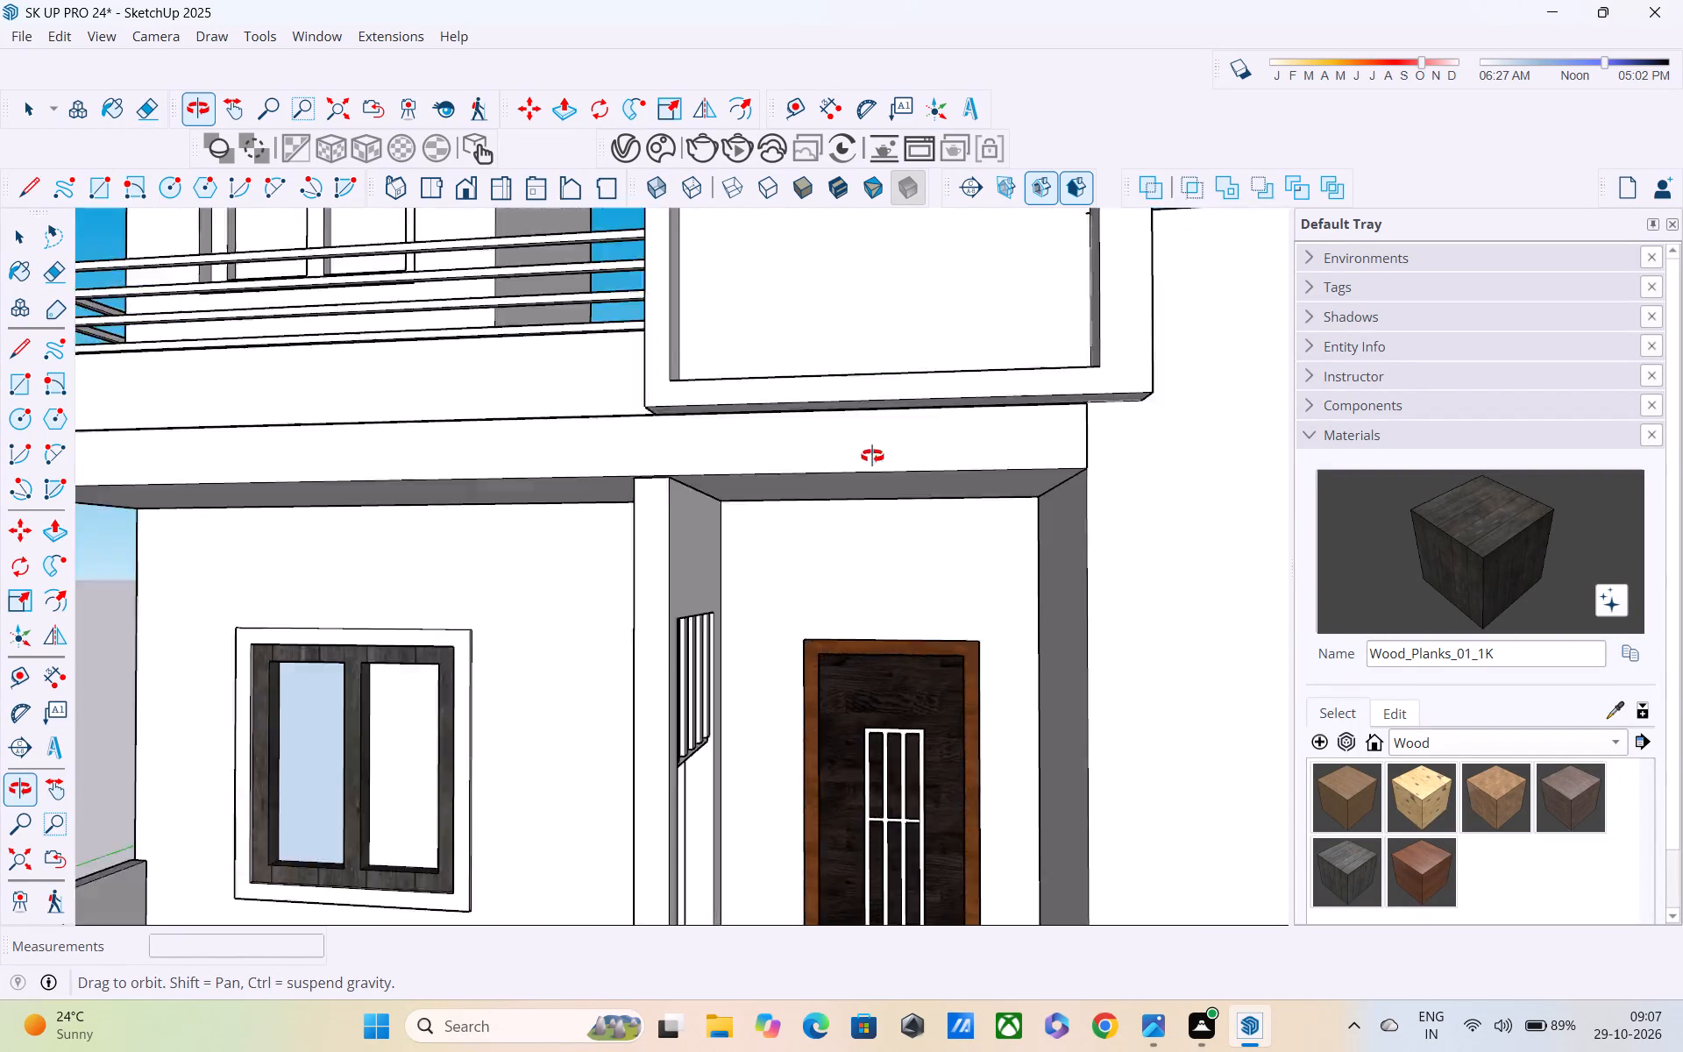
middle_drag(872, 456, 907, 415)
scroll(907, 415, up, 1)
scroll(907, 415, down, 10)
scroll(978, 430, down, 2)
key(space)
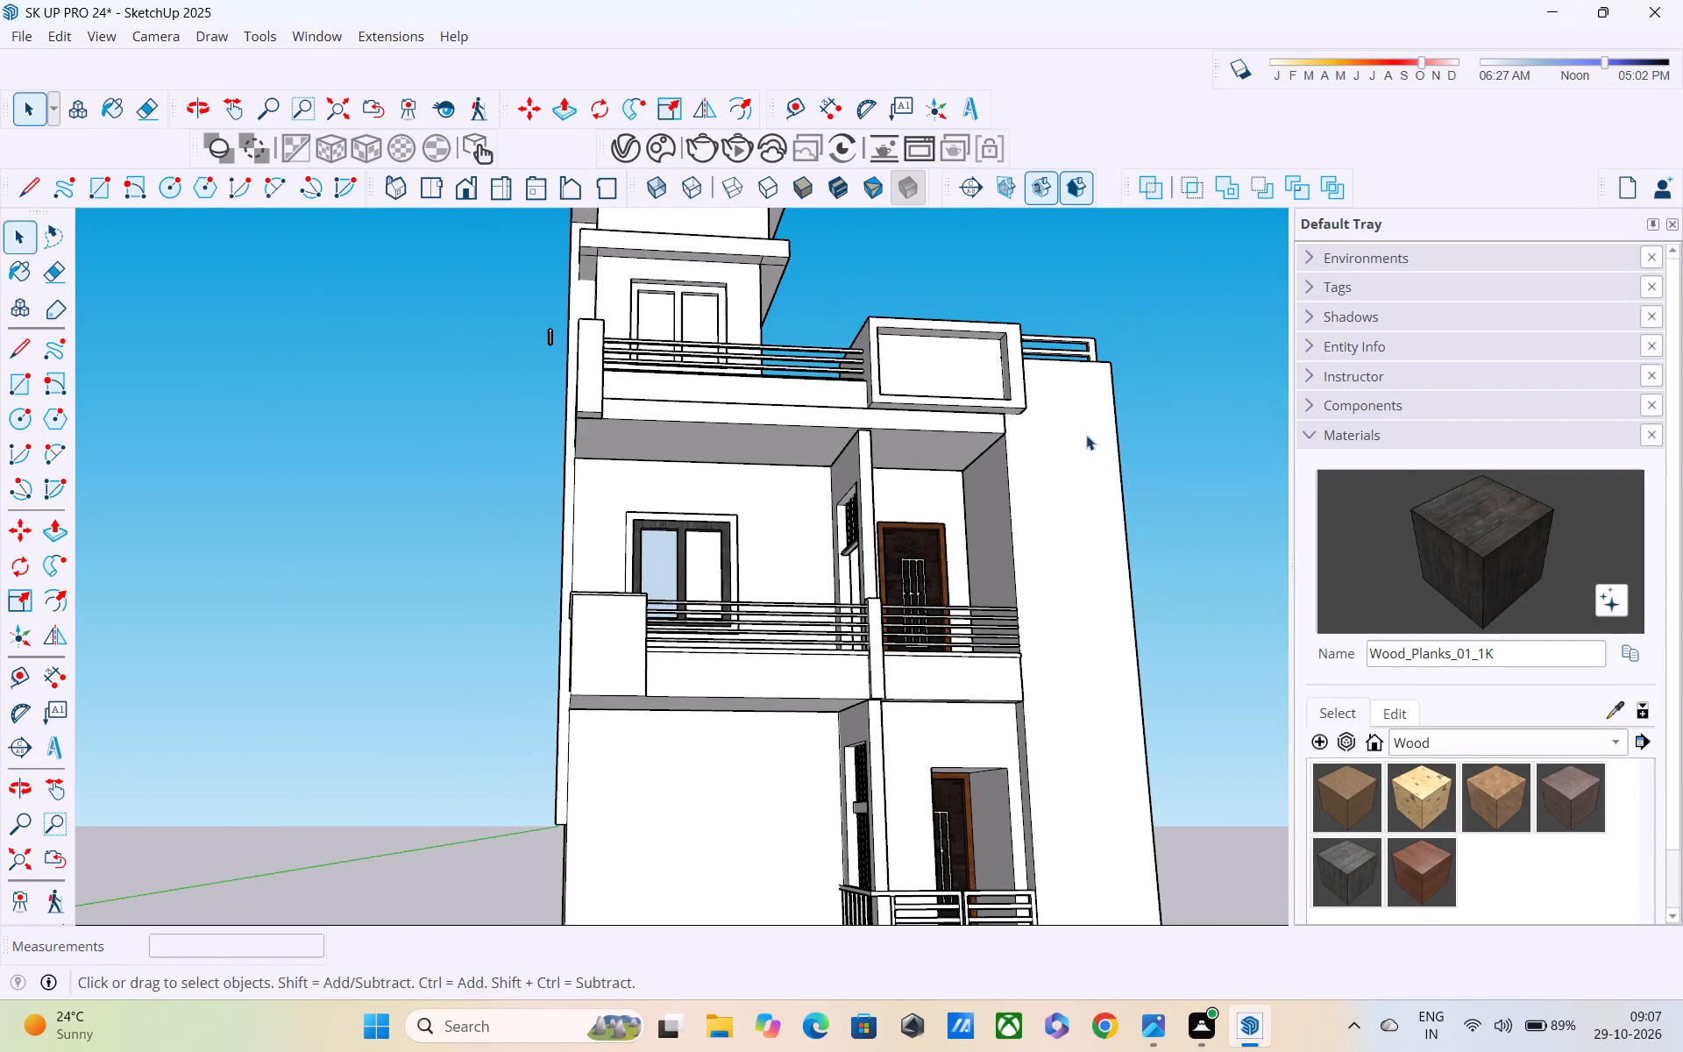
Draw a narrow vertical rectangle, about 18' 4" by 1 3/4", on the wall beside the balconies, from under the parapet box to the entrance railing.
middle_drag(1089, 433, 1038, 486)
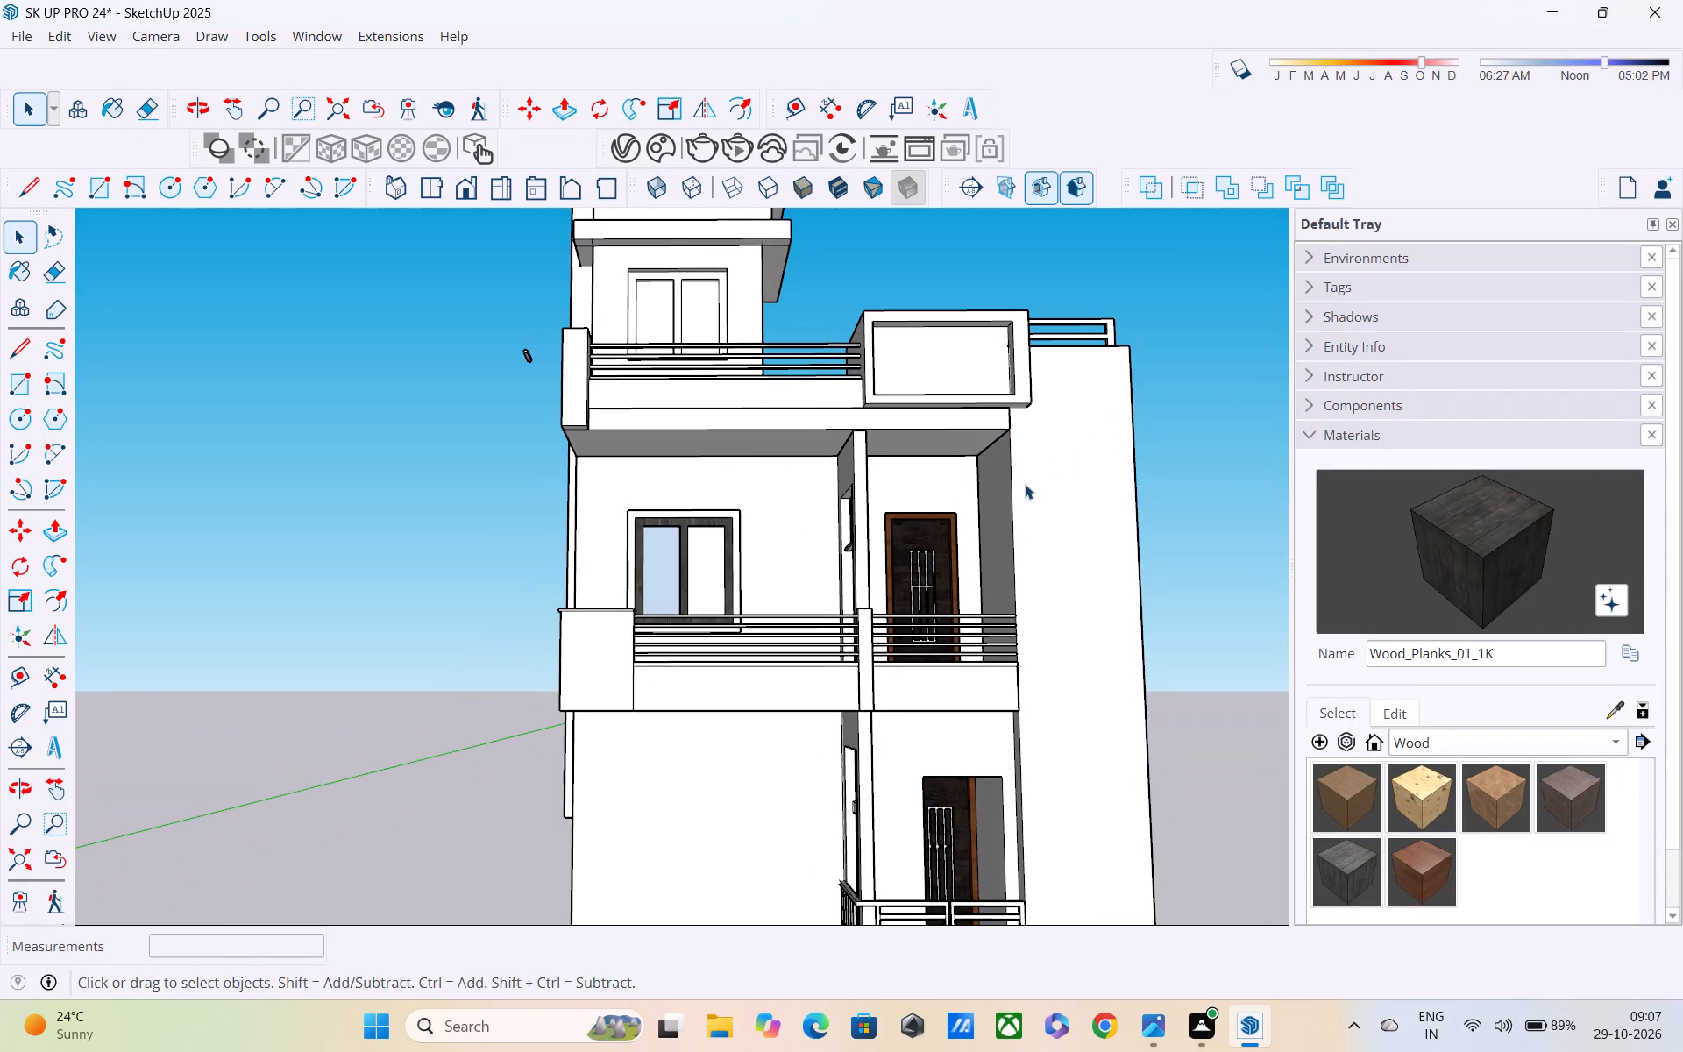
key(r)
scroll(1019, 465, up, 11)
middle_drag(998, 362, 991, 317)
scroll(990, 337, up, 2)
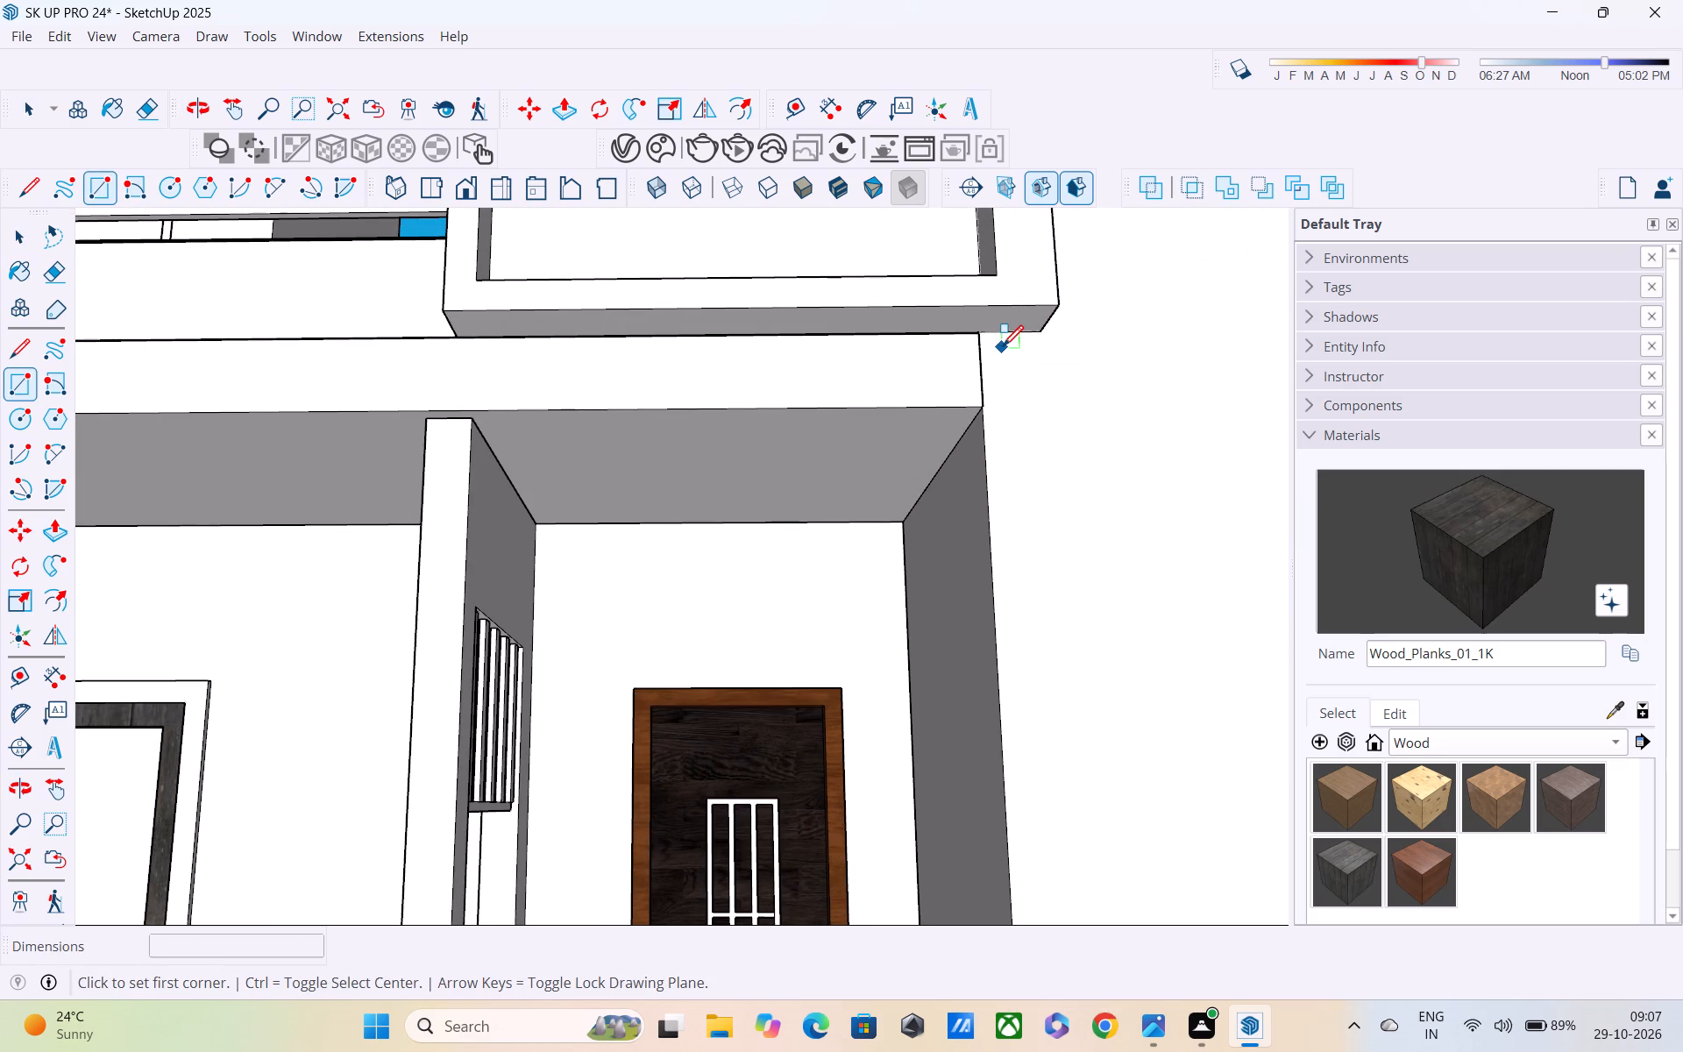
click(1003, 348)
scroll(1015, 535, down, 1)
scroll(1022, 632, down, 4)
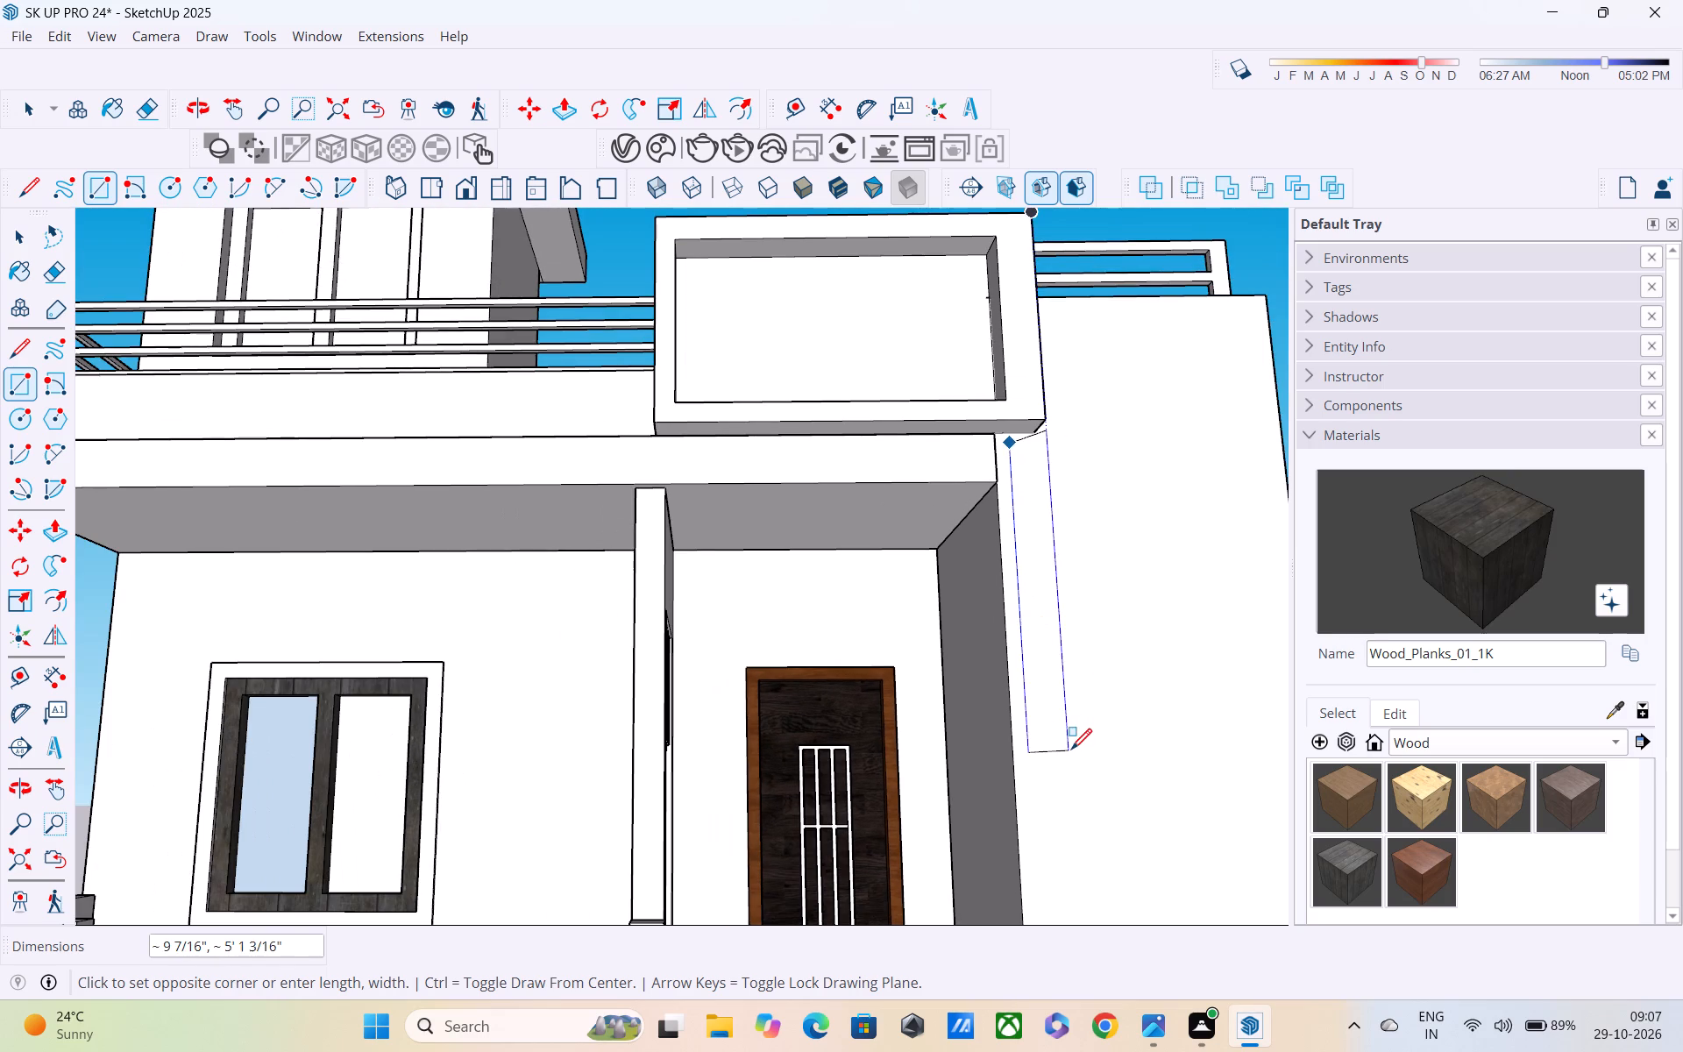
shift+middle_drag(1071, 751, 1029, 409)
middle_drag(1029, 582, 1021, 381)
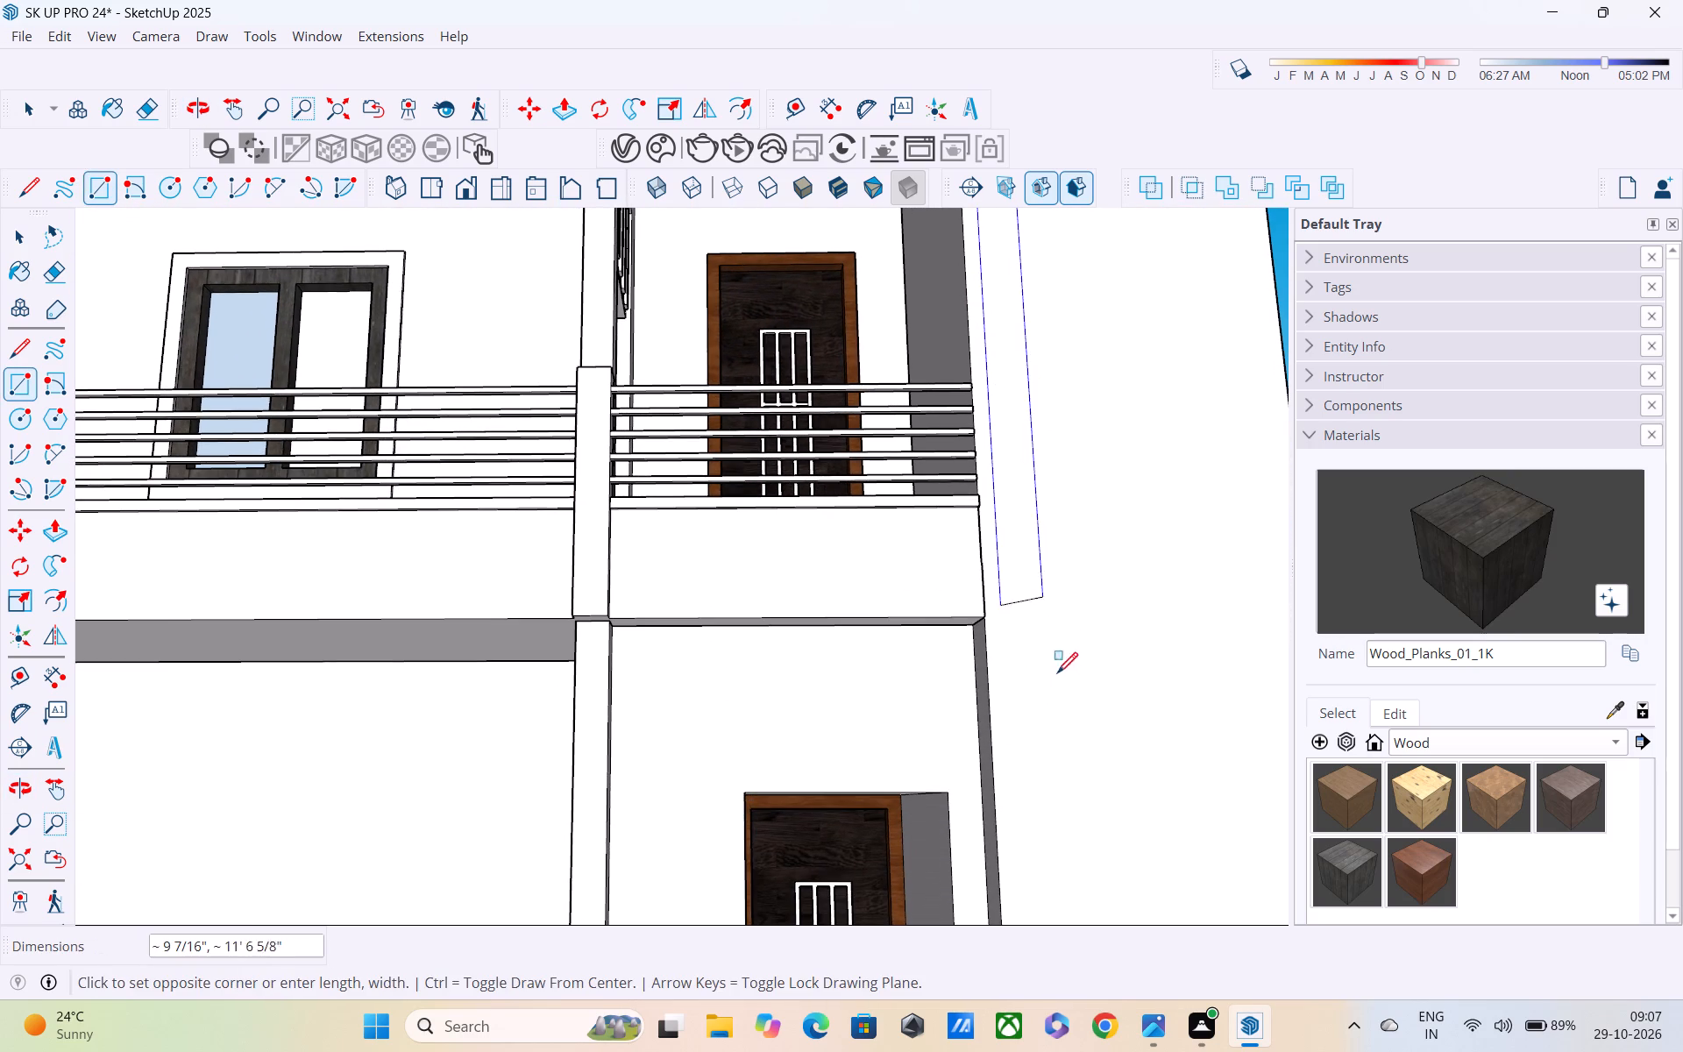
middle_drag(1075, 731, 612, 807)
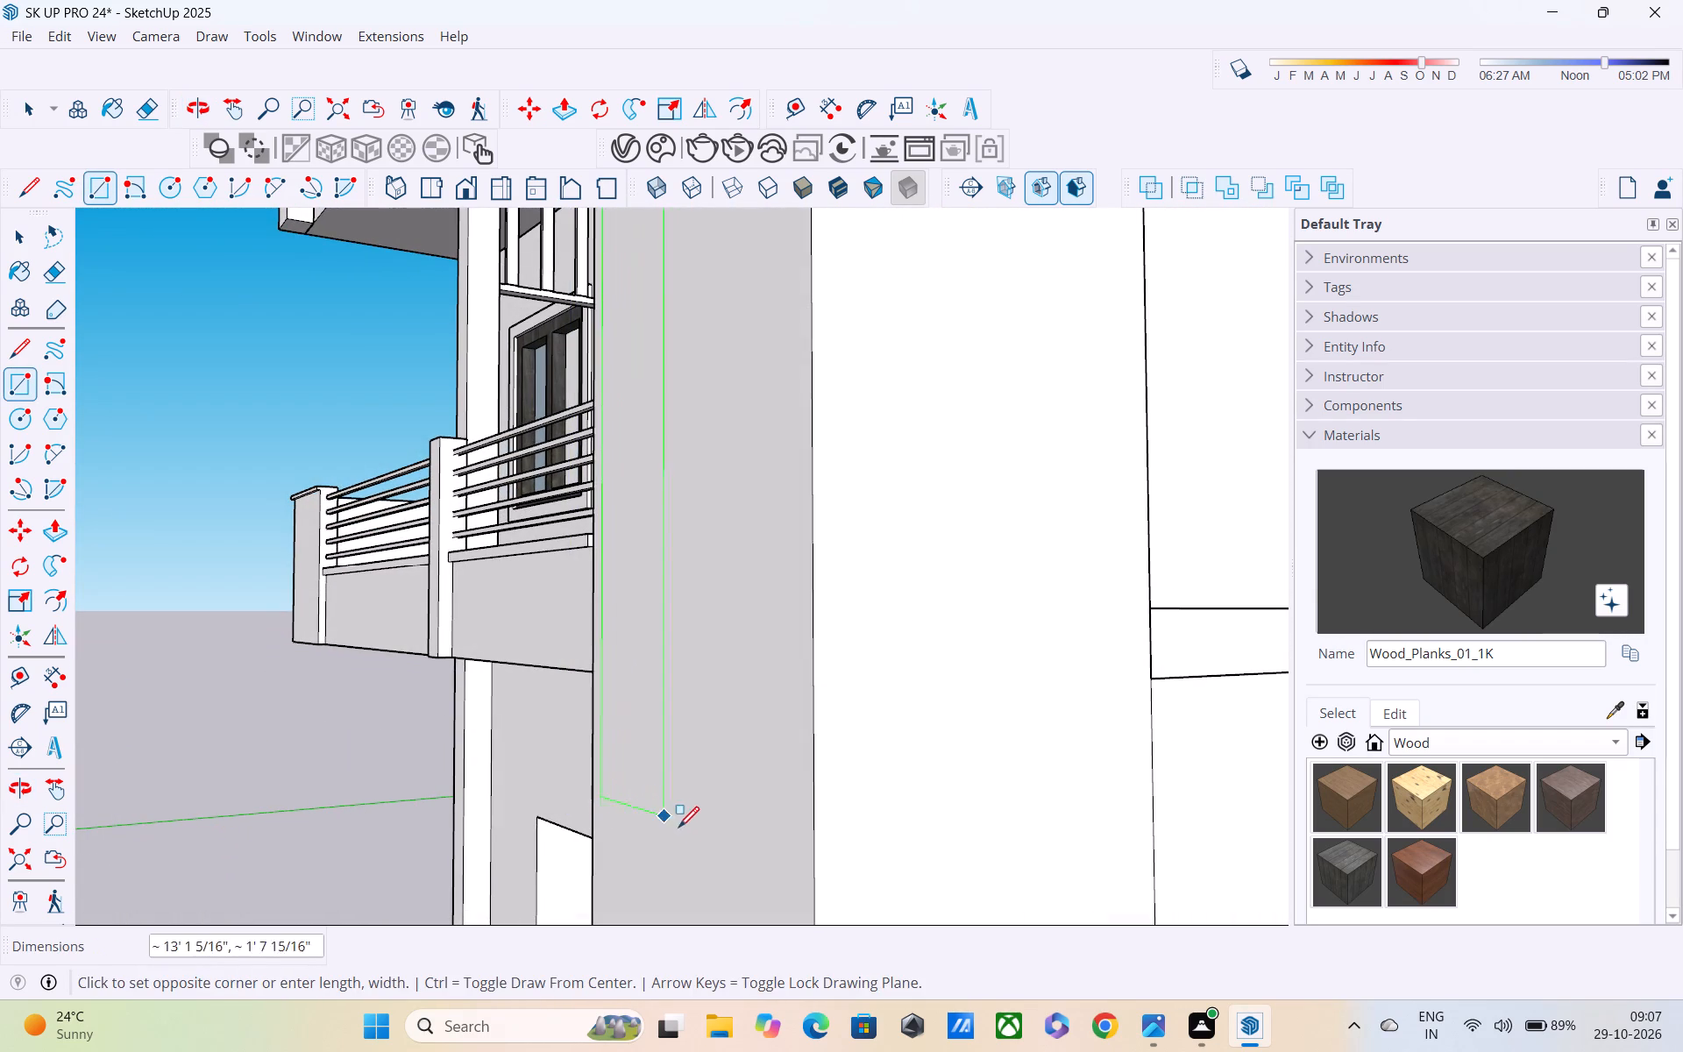
middle_drag(683, 838, 1052, 636)
shift+middle_drag(996, 747, 1035, 602)
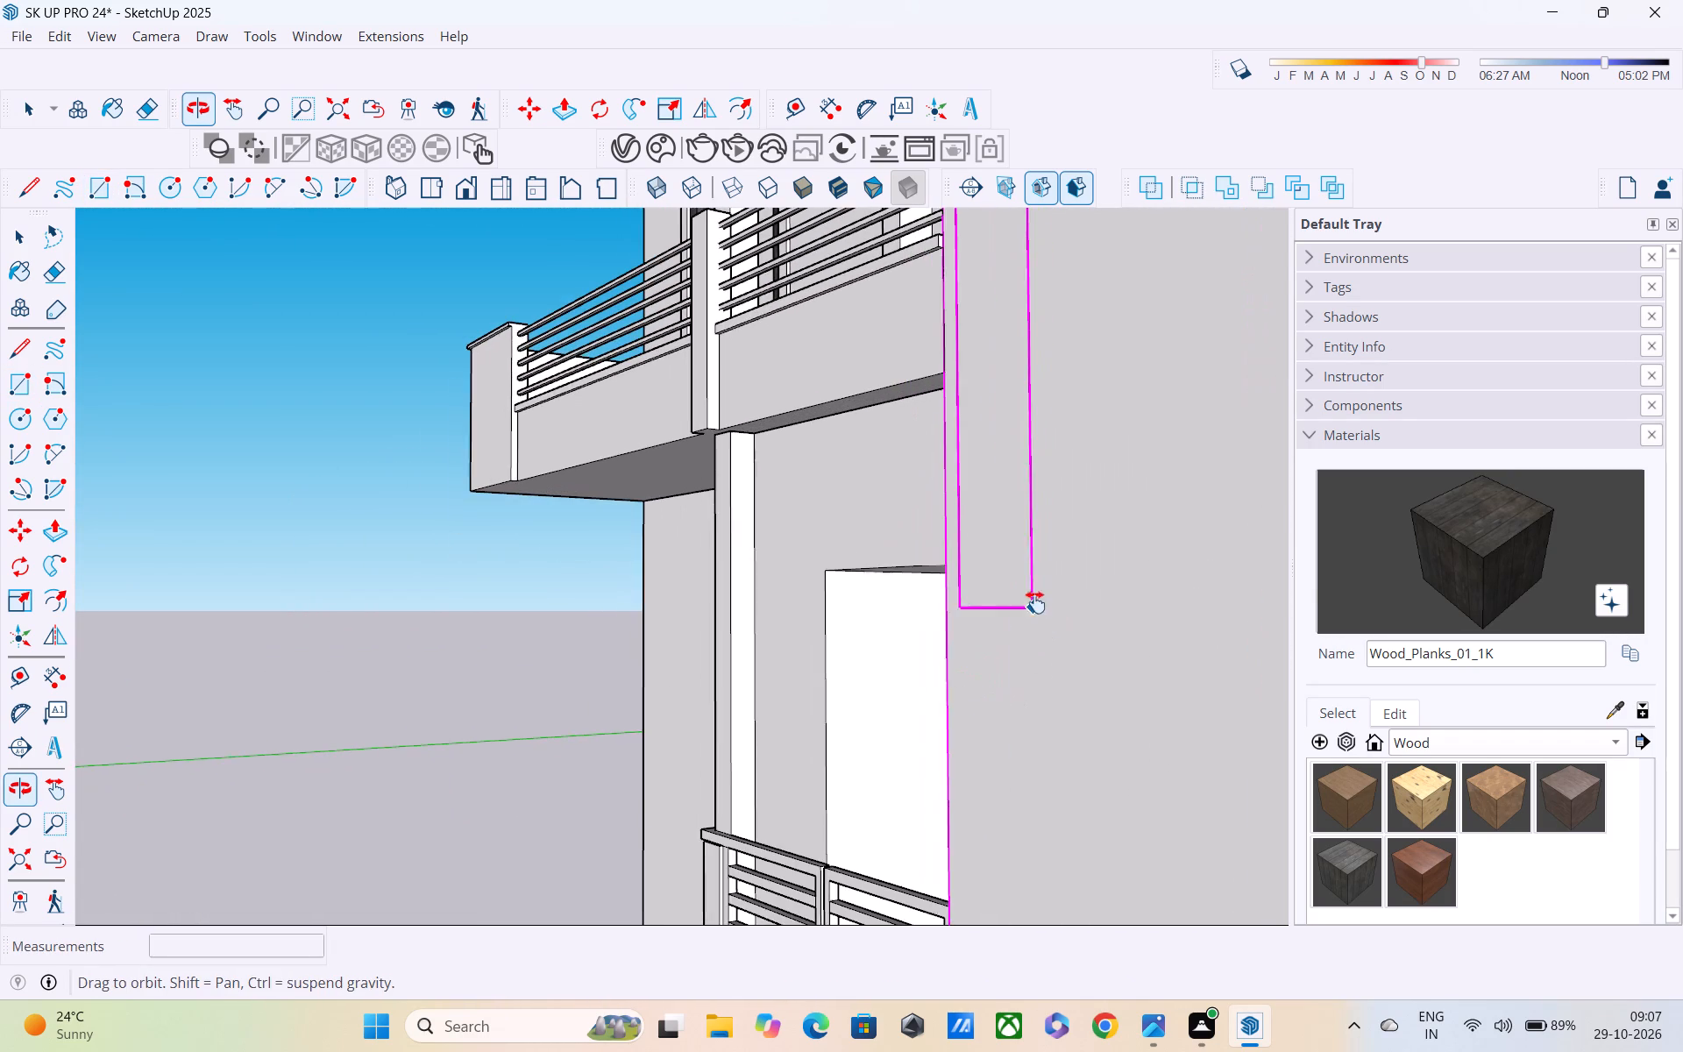
shift+middle_drag(1035, 602, 1036, 602)
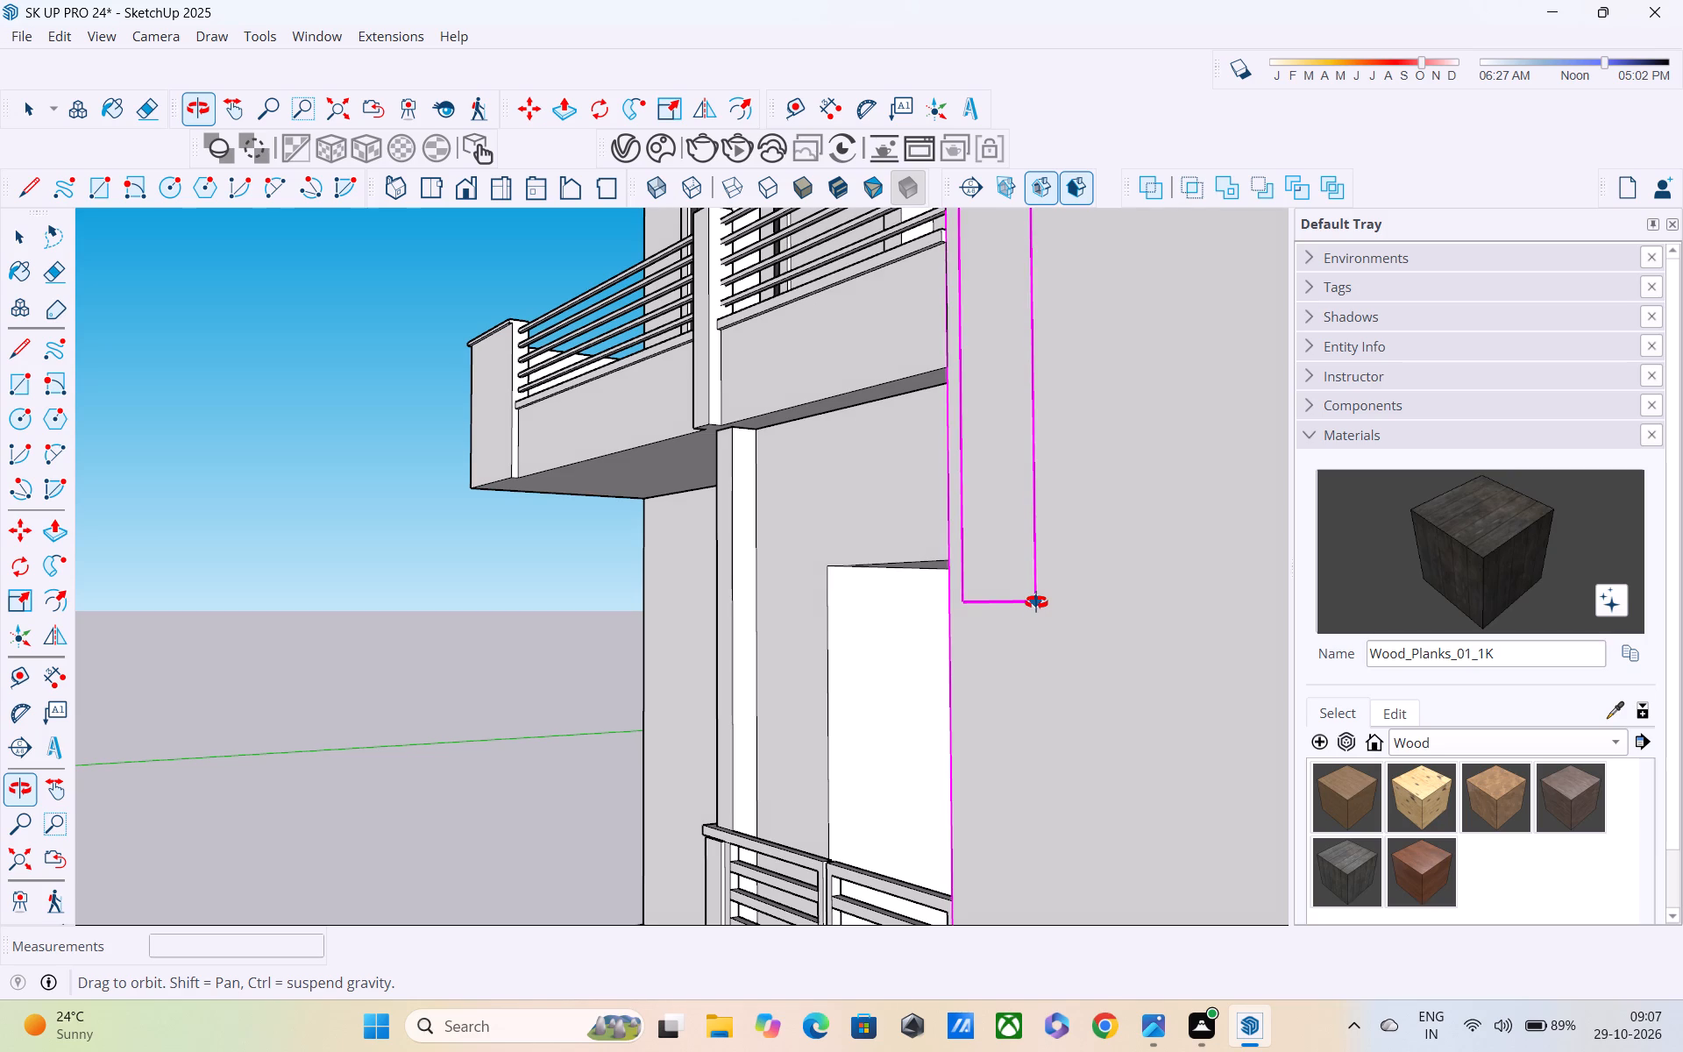
shift+middle_drag(1036, 602, 1053, 385)
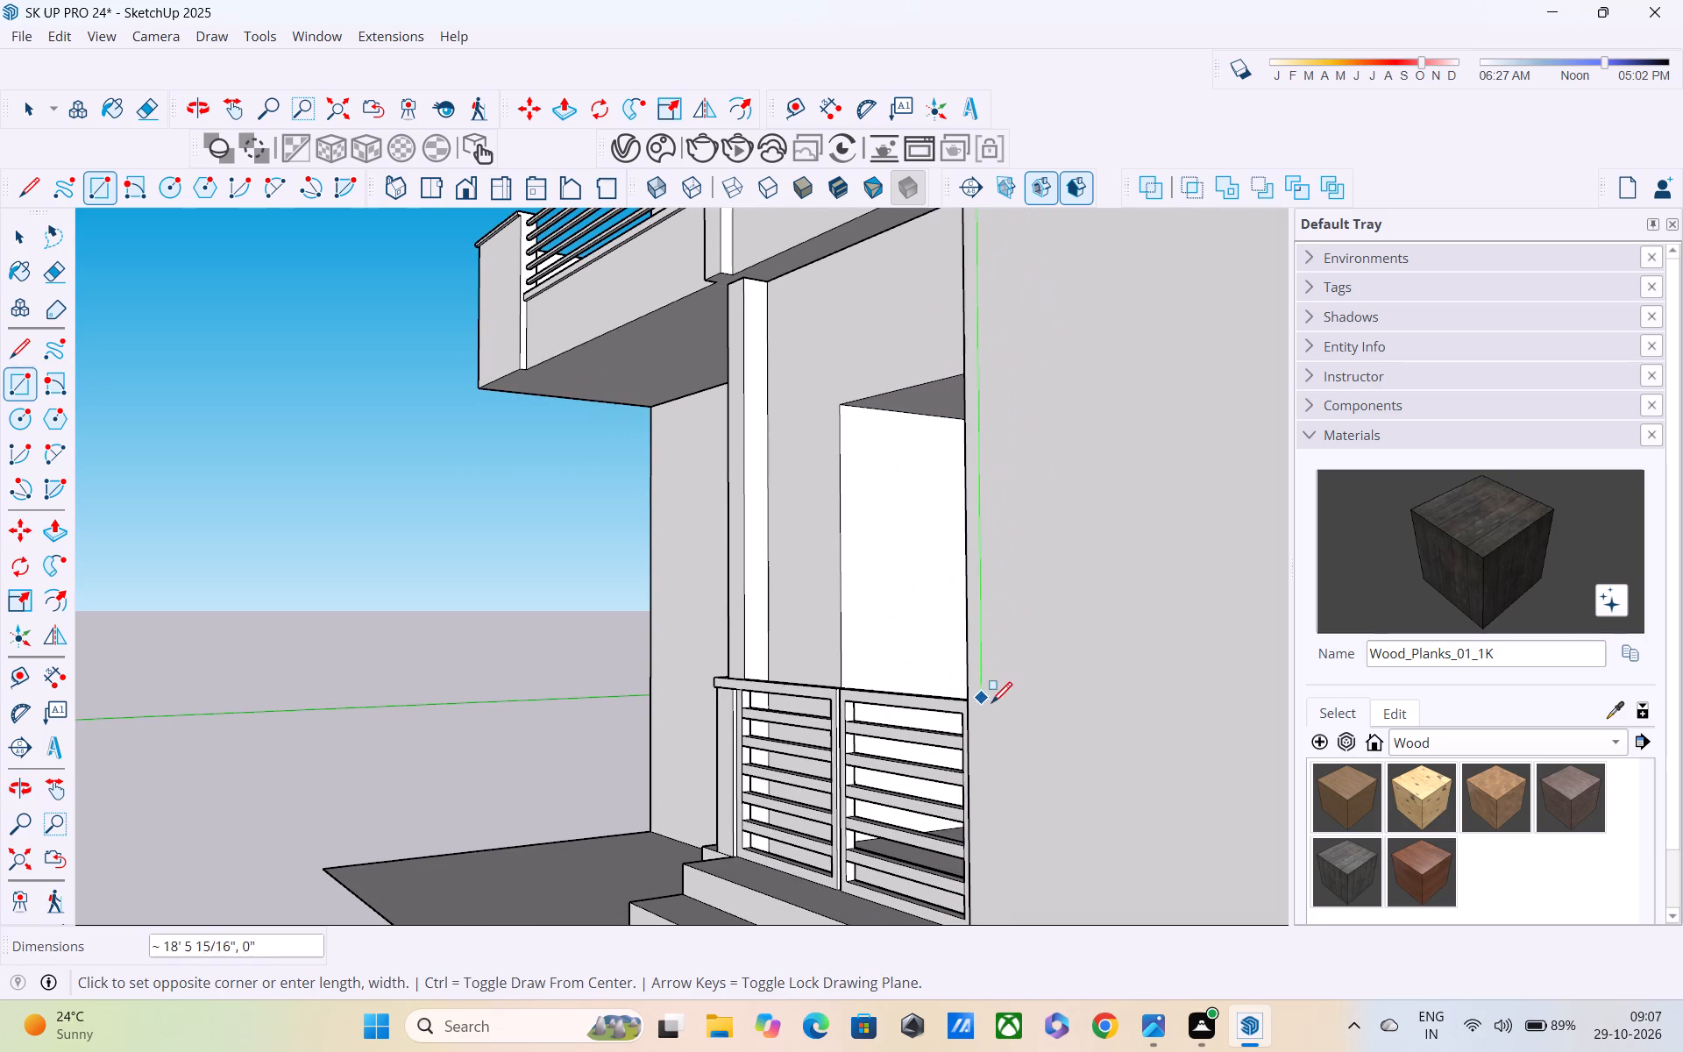
middle_drag(1010, 714, 1224, 726)
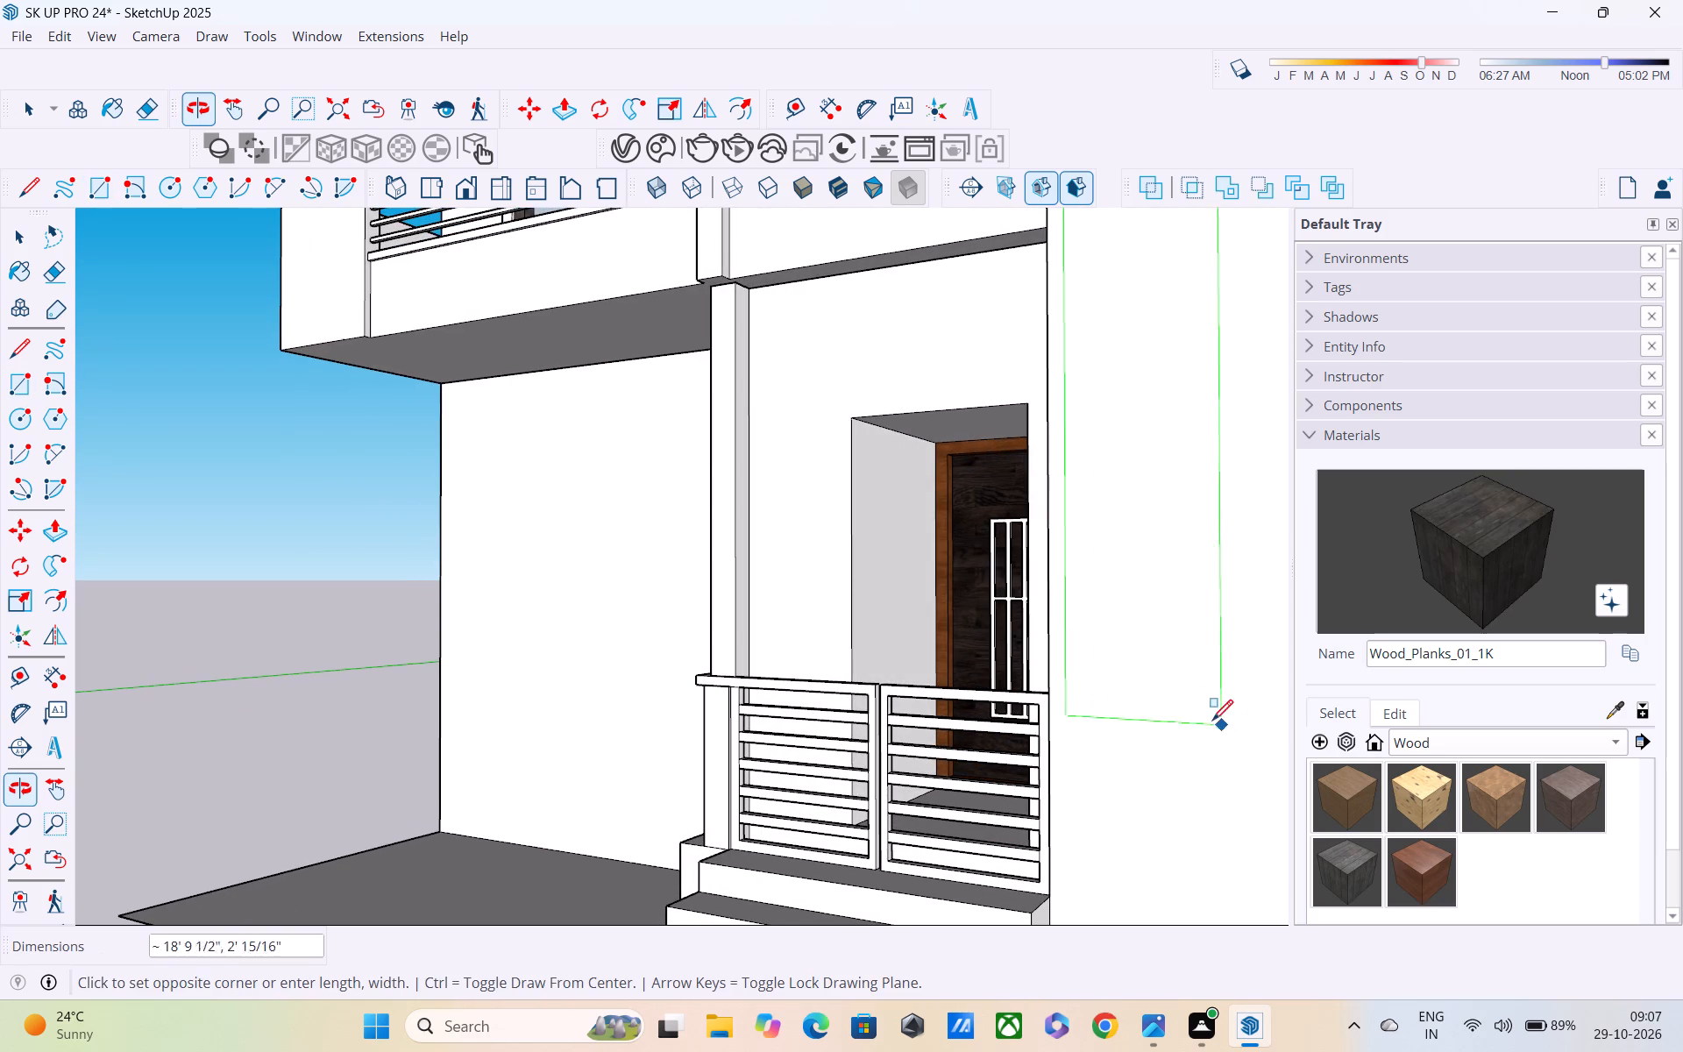
scroll(1072, 694, up, 7)
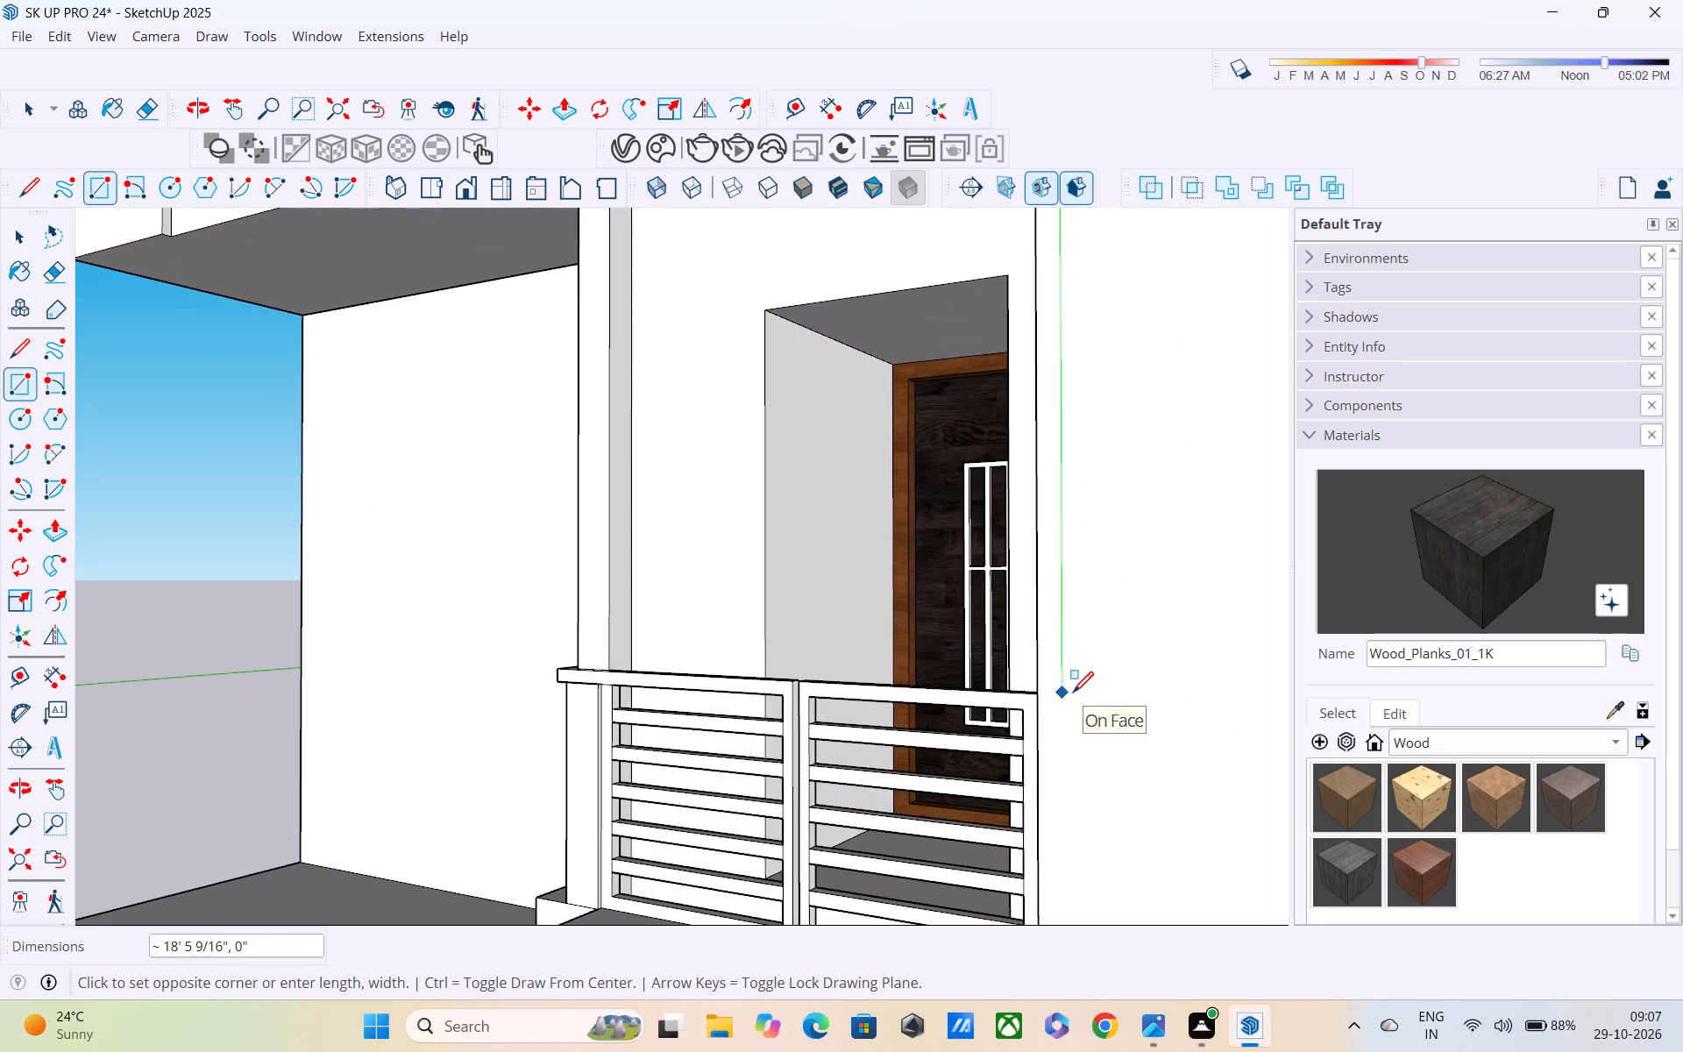
scroll(1080, 697, up, 8)
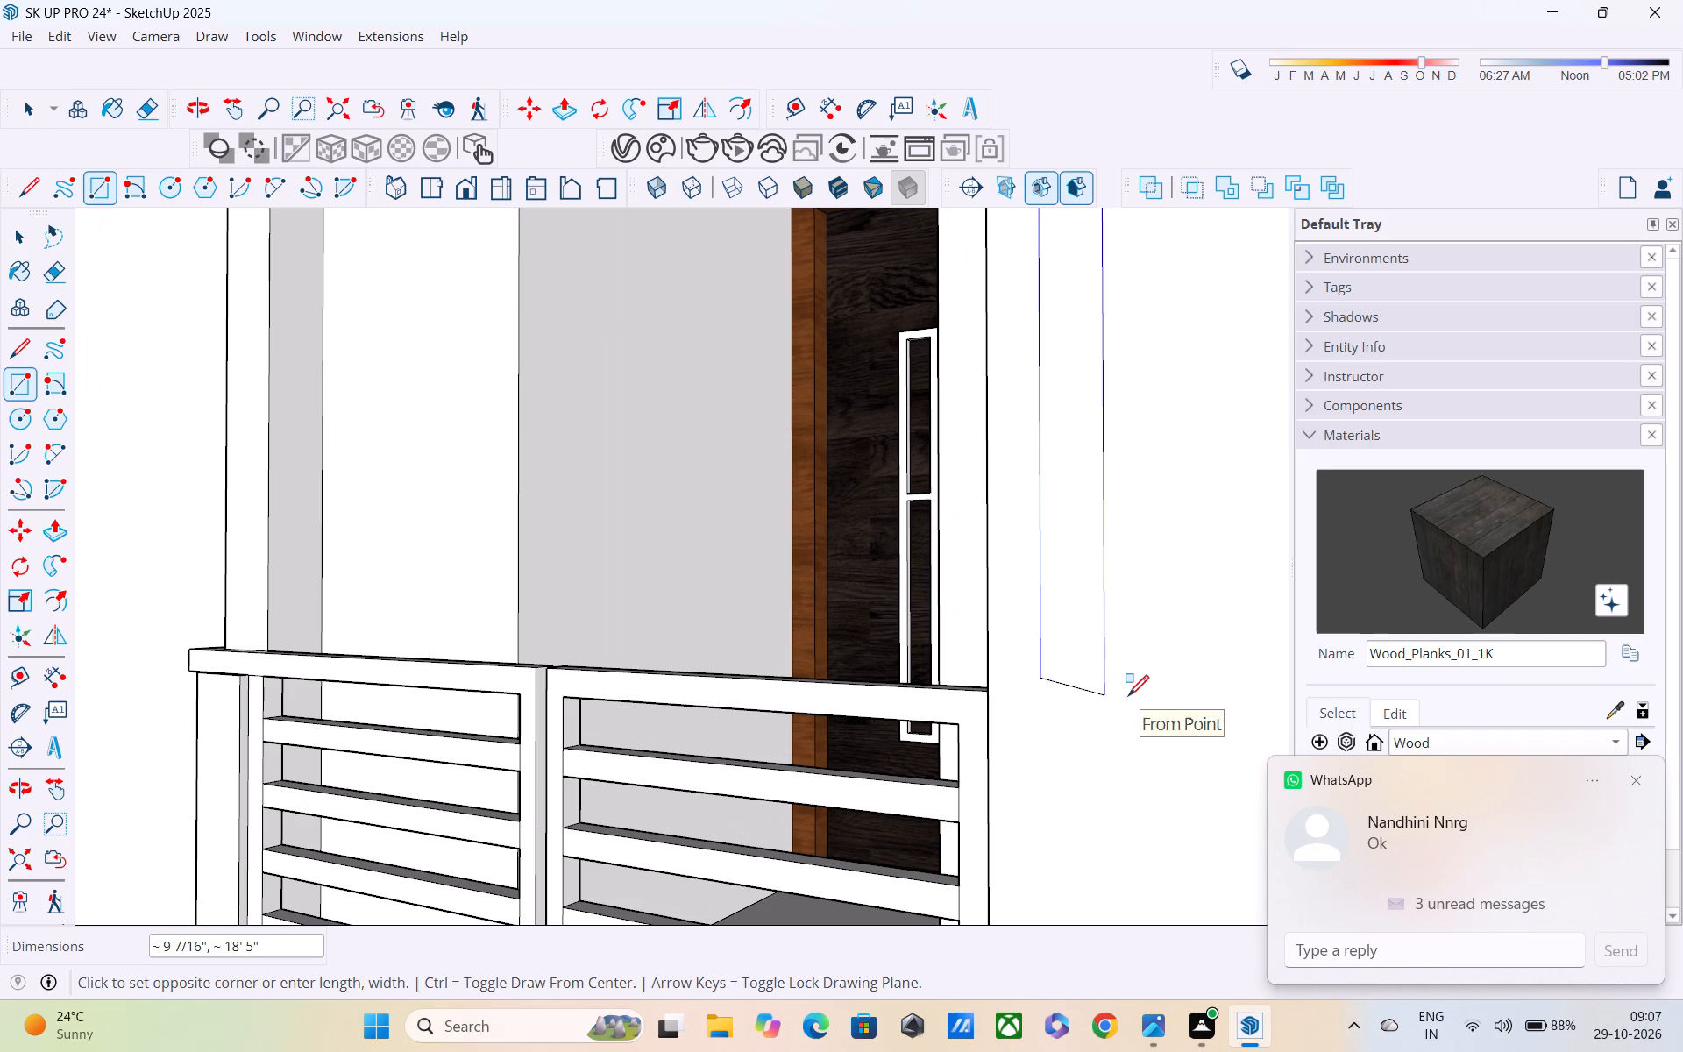
shift+middle_drag(1128, 696, 967, 700)
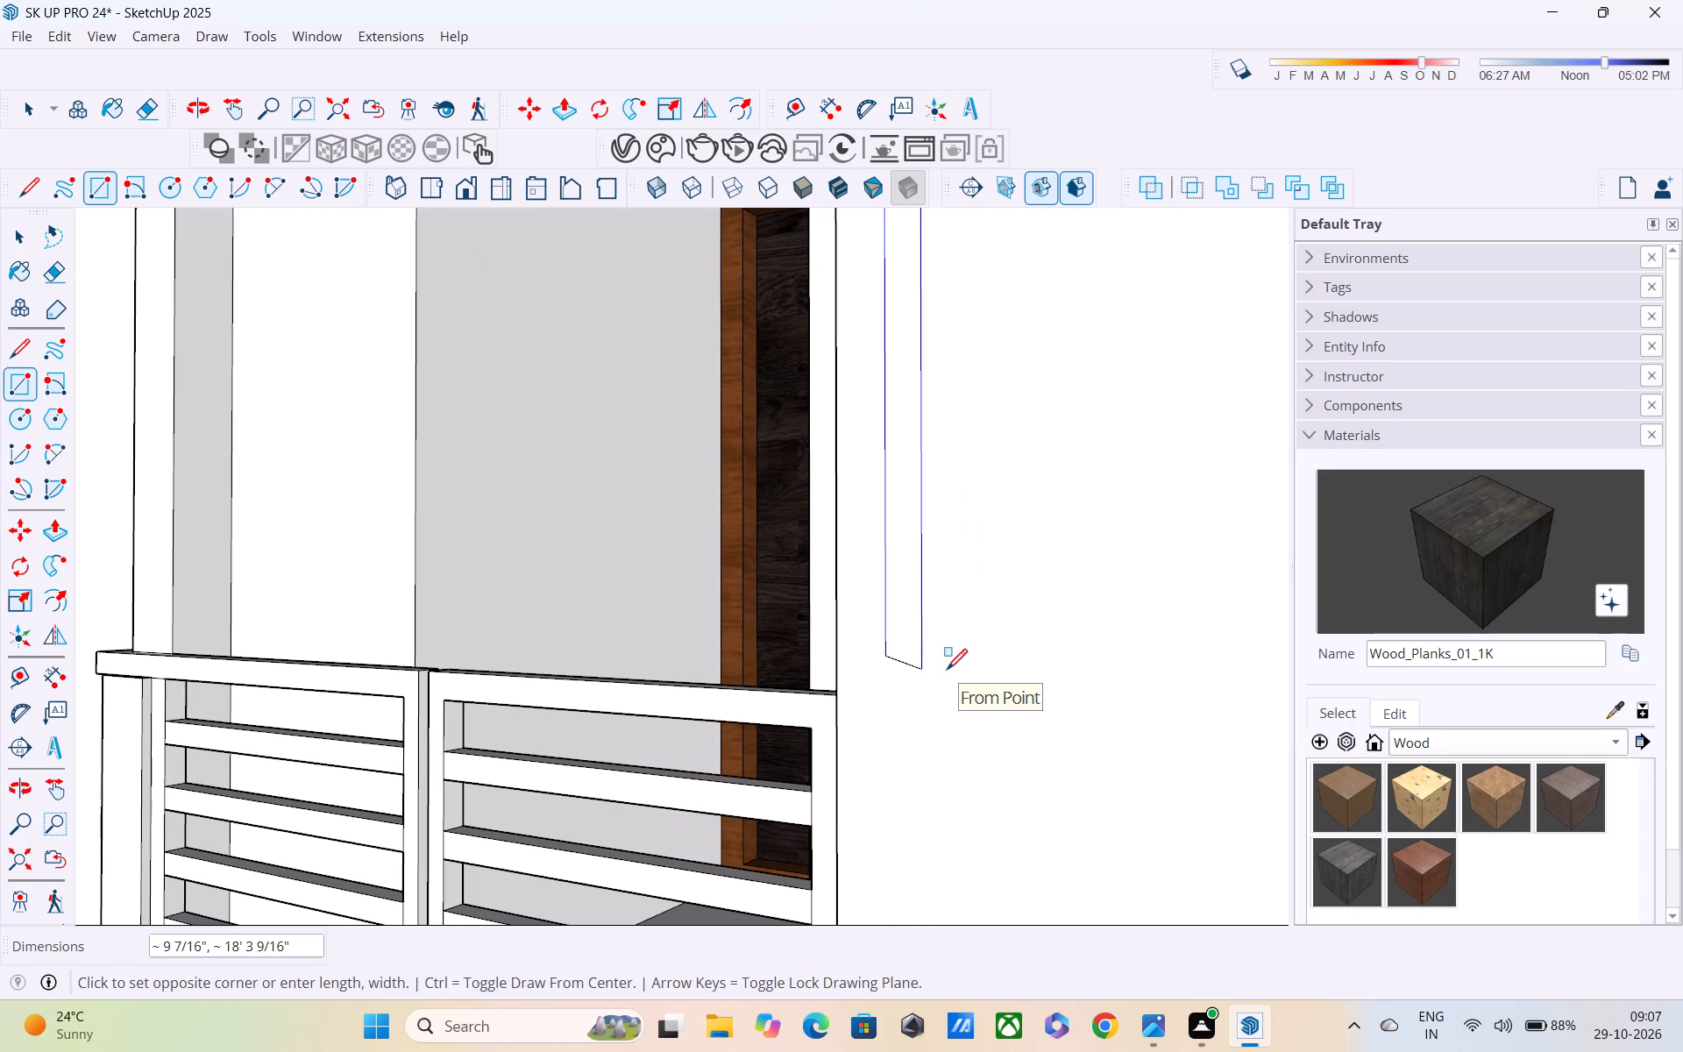
scroll(947, 672, up, 3)
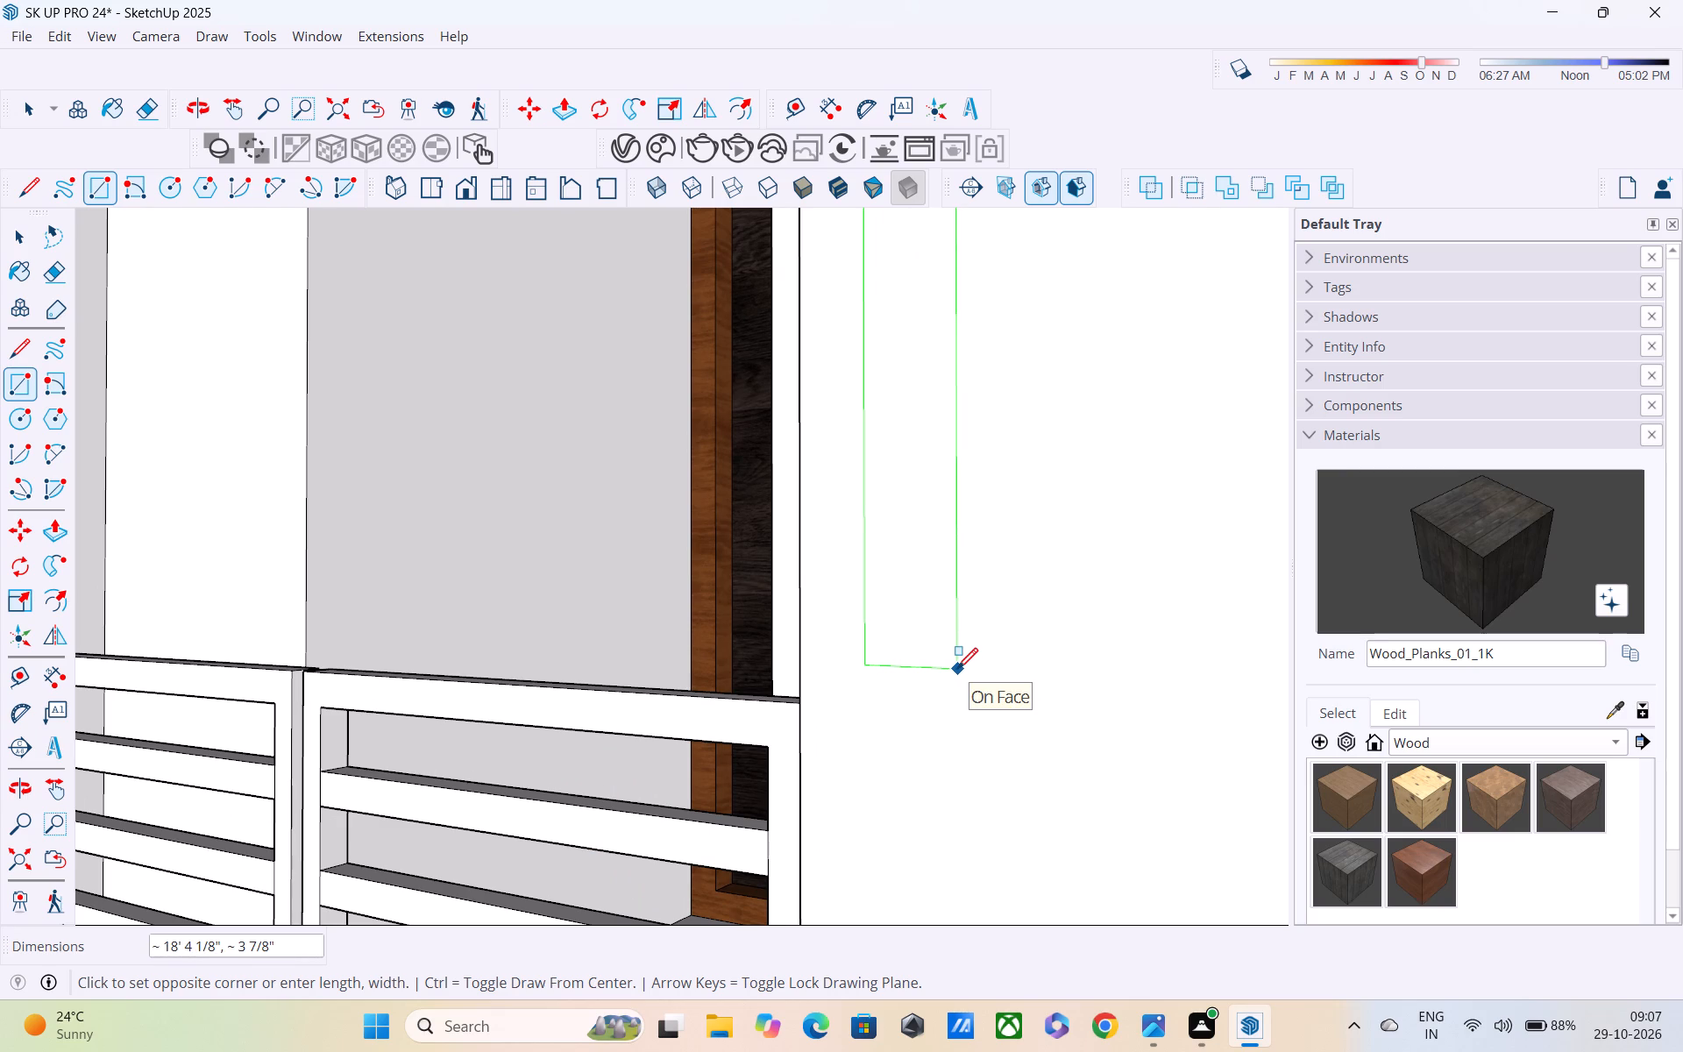
middle_drag(950, 663, 906, 663)
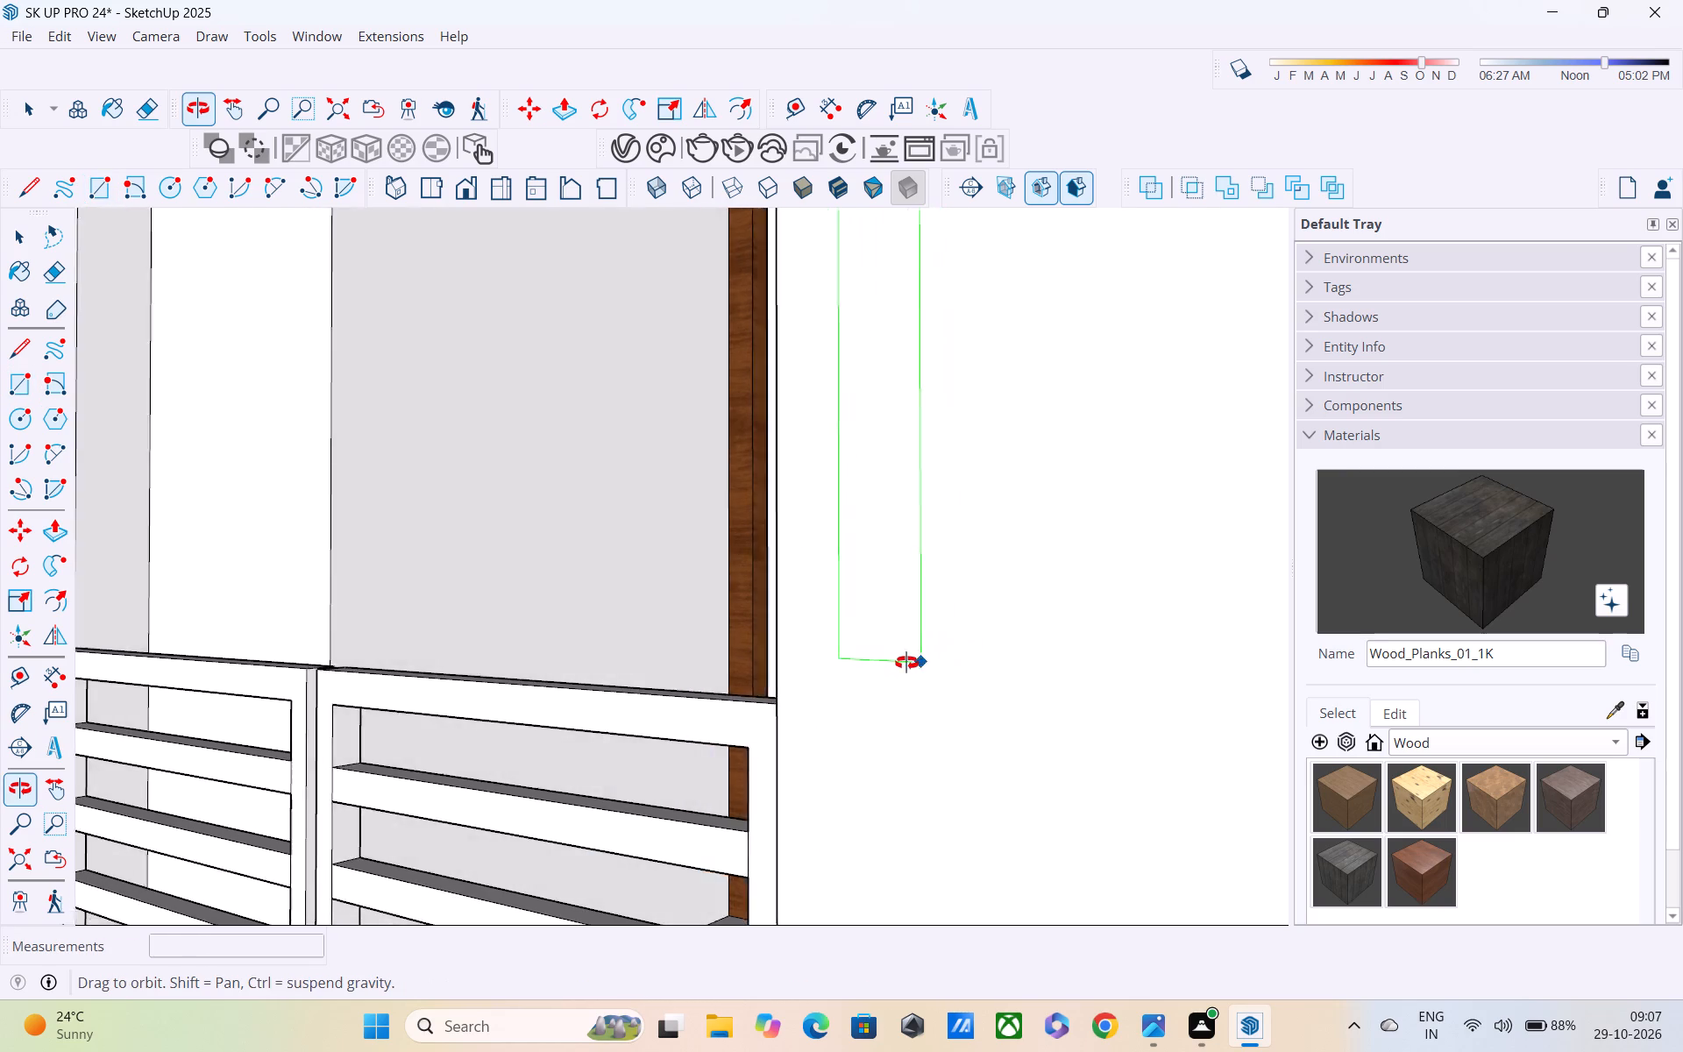
middle_drag(906, 663, 816, 687)
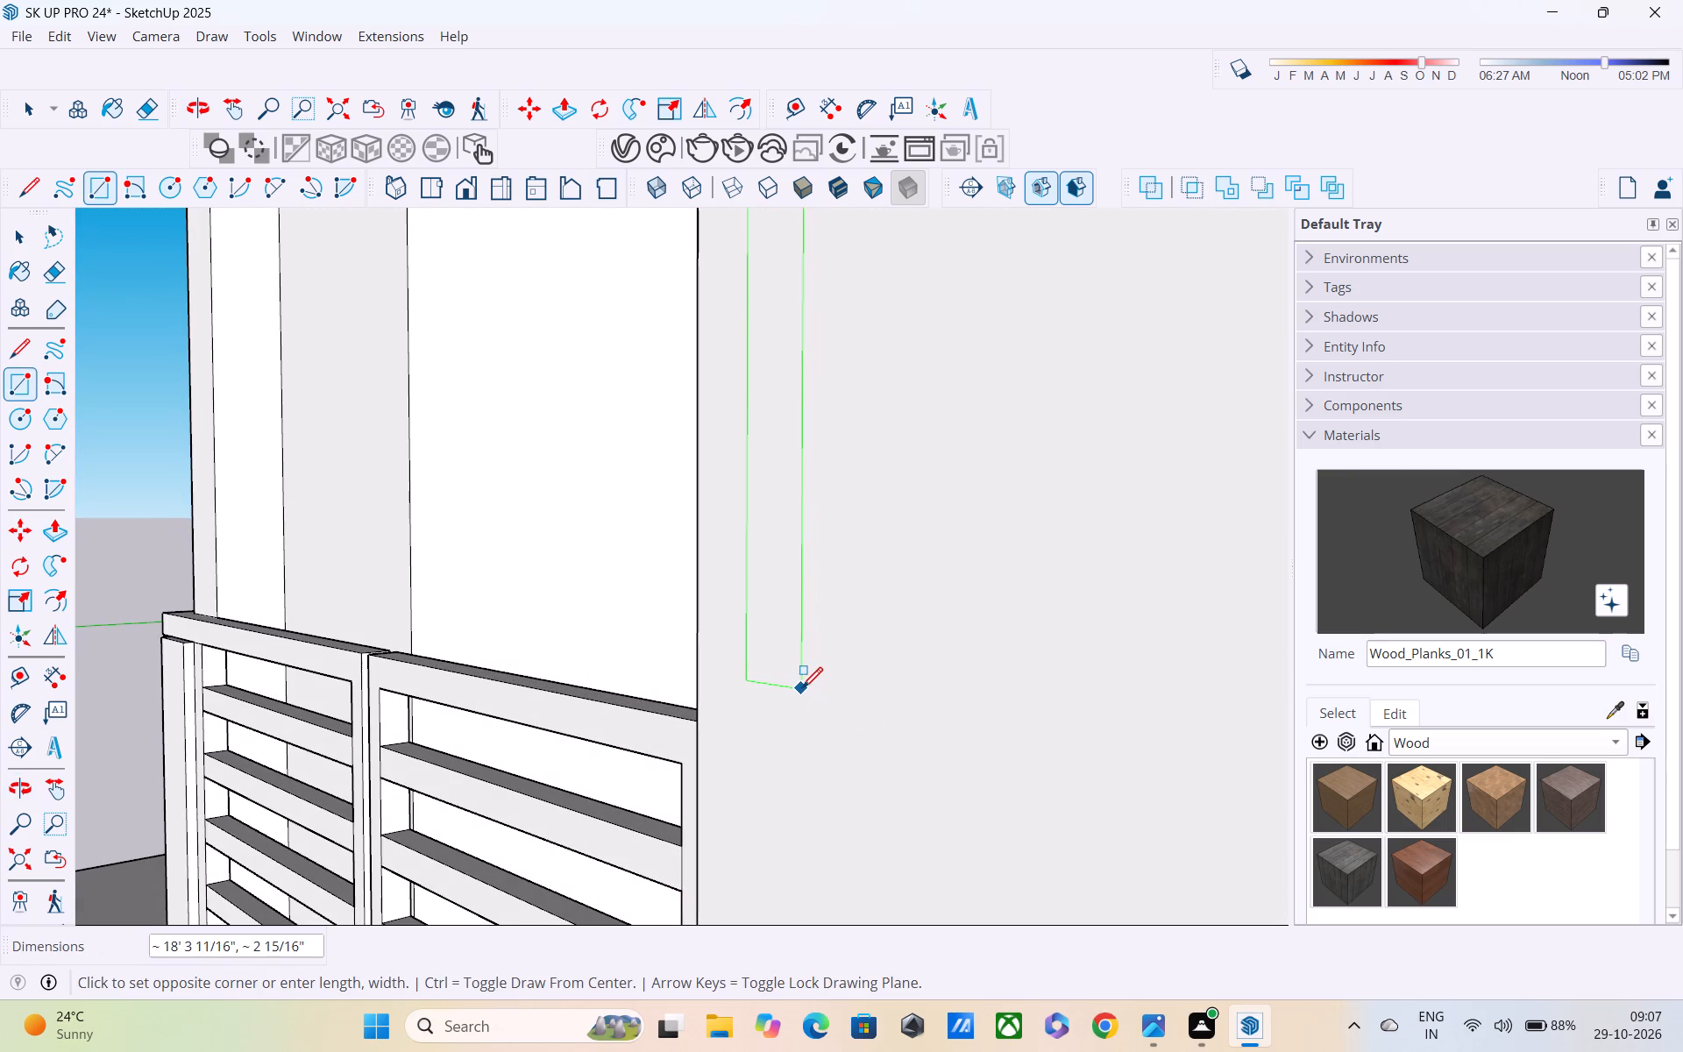
scroll(796, 687, up, 3)
middle_drag(789, 684, 693, 738)
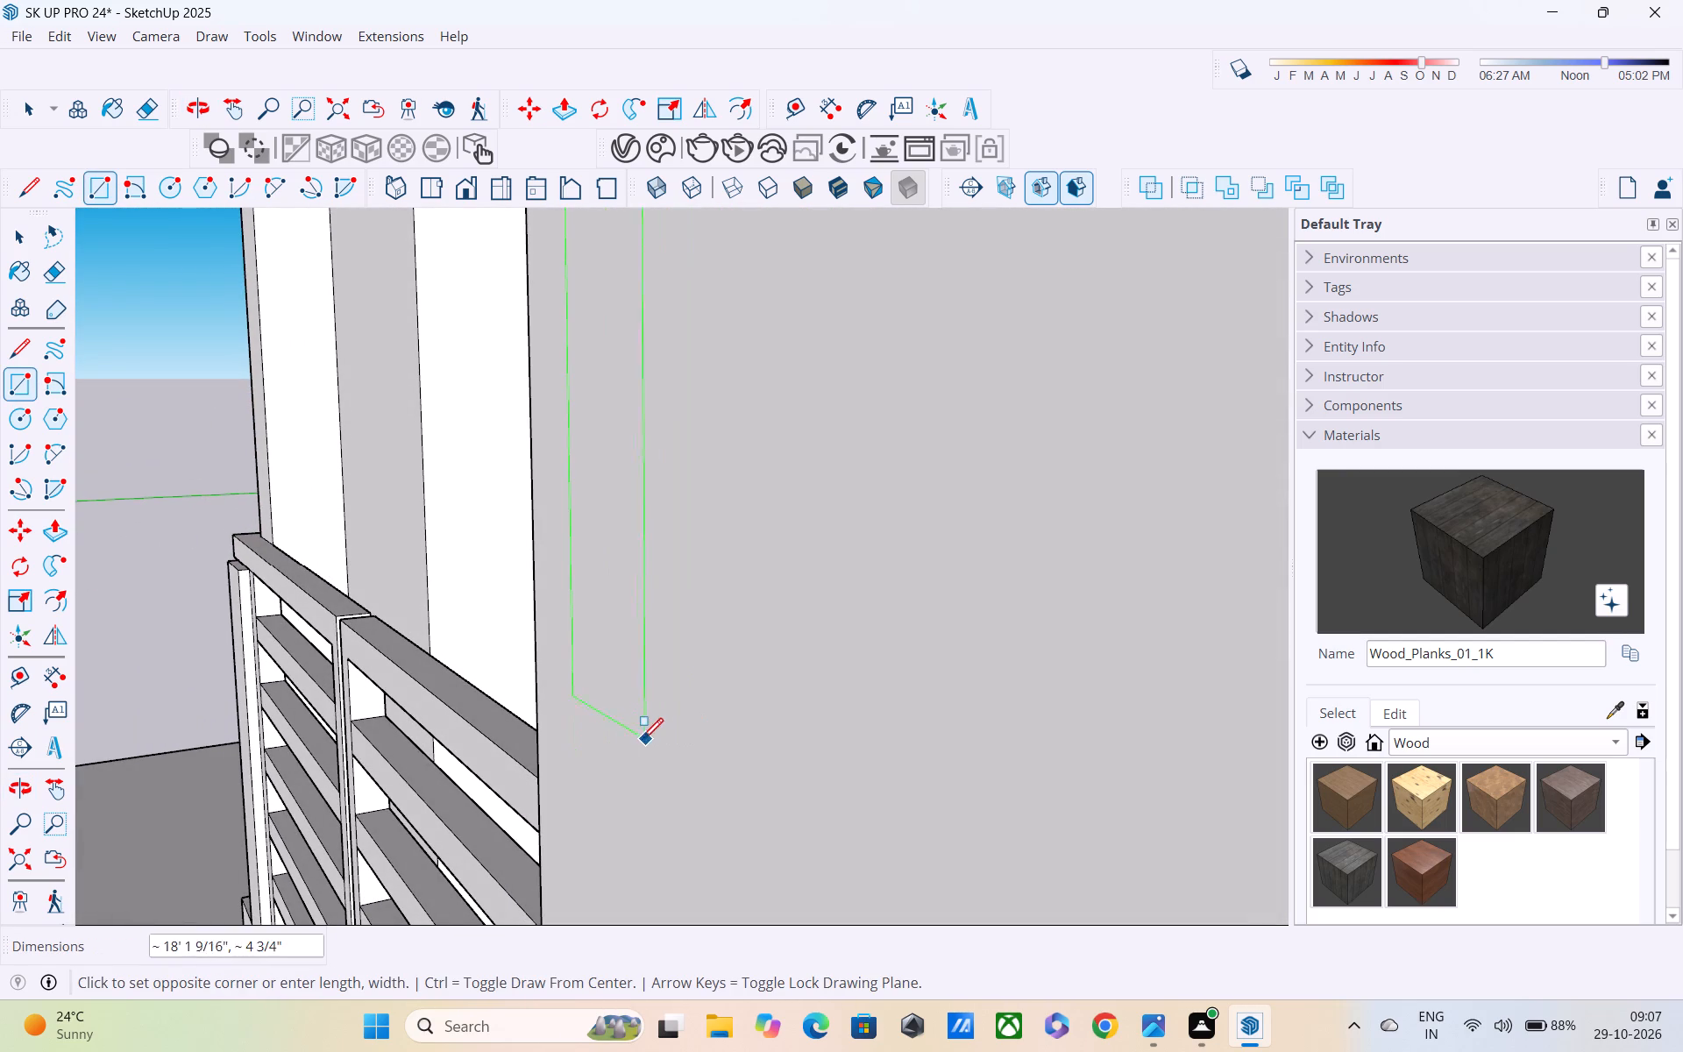
click(600, 799)
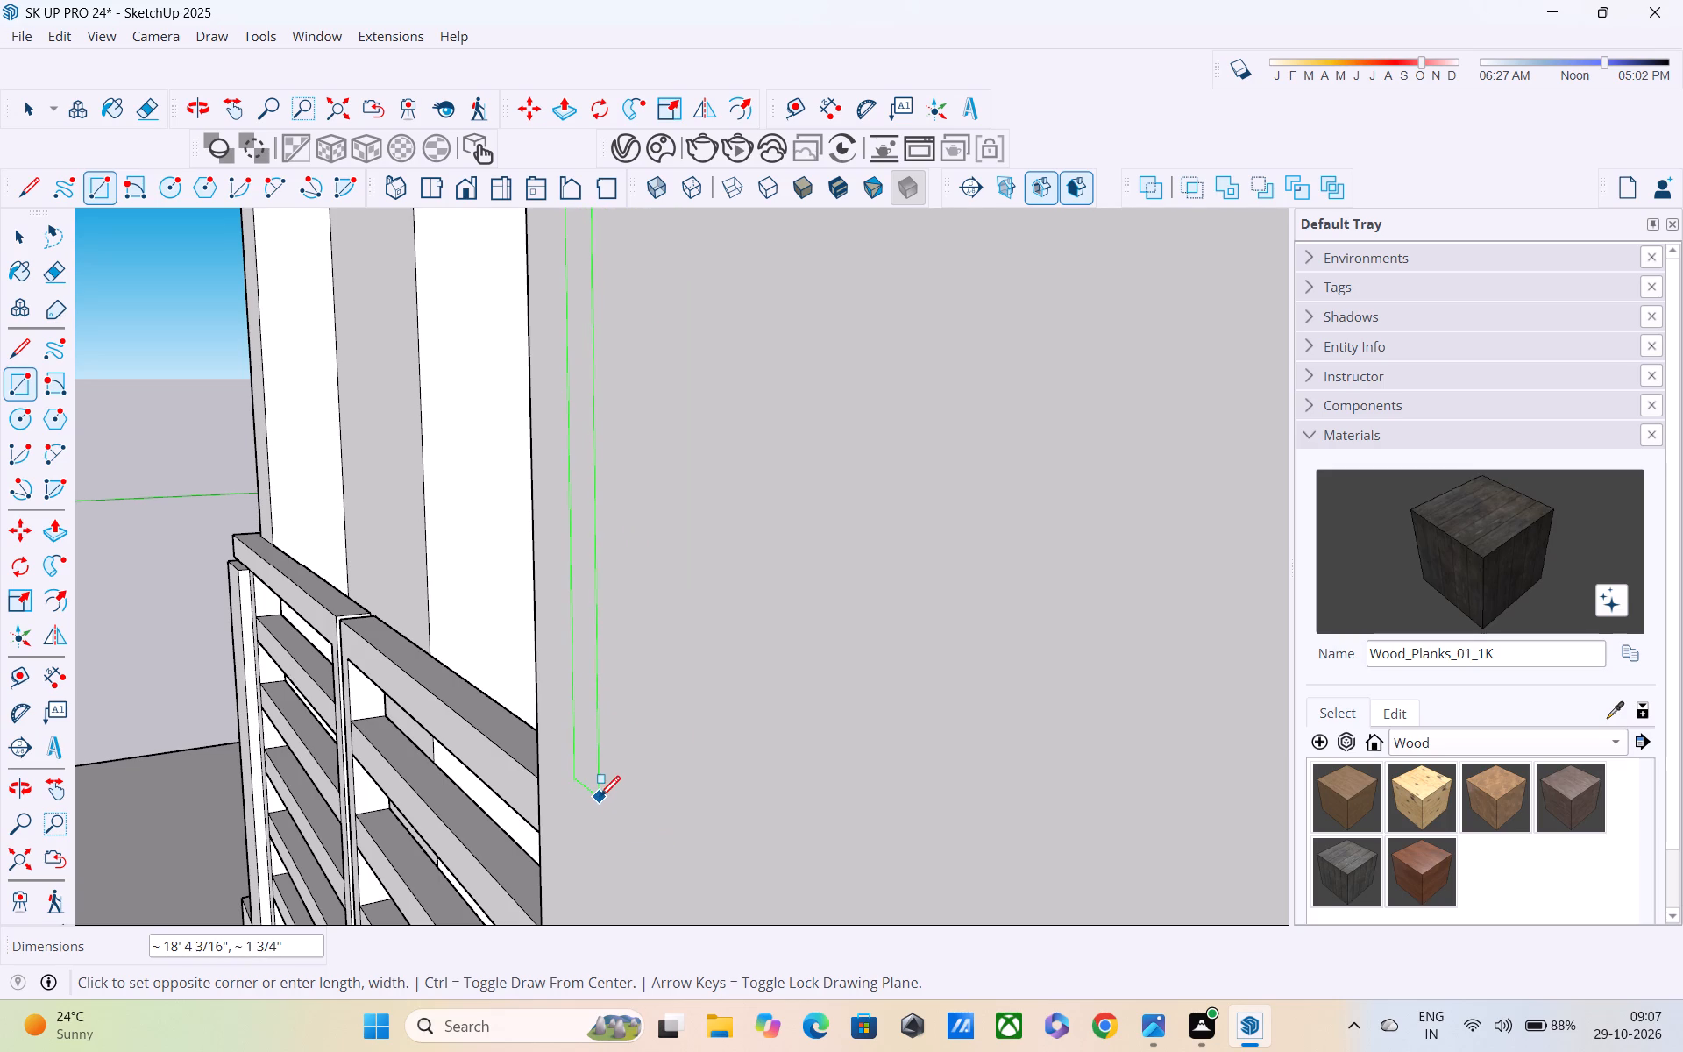
Examine the narrow rectangle on the wall against the entrance railing and the balcony above.
middle_drag(600, 799, 857, 715)
scroll(874, 681, down, 4)
scroll(874, 681, up, 1)
scroll(874, 681, down, 9)
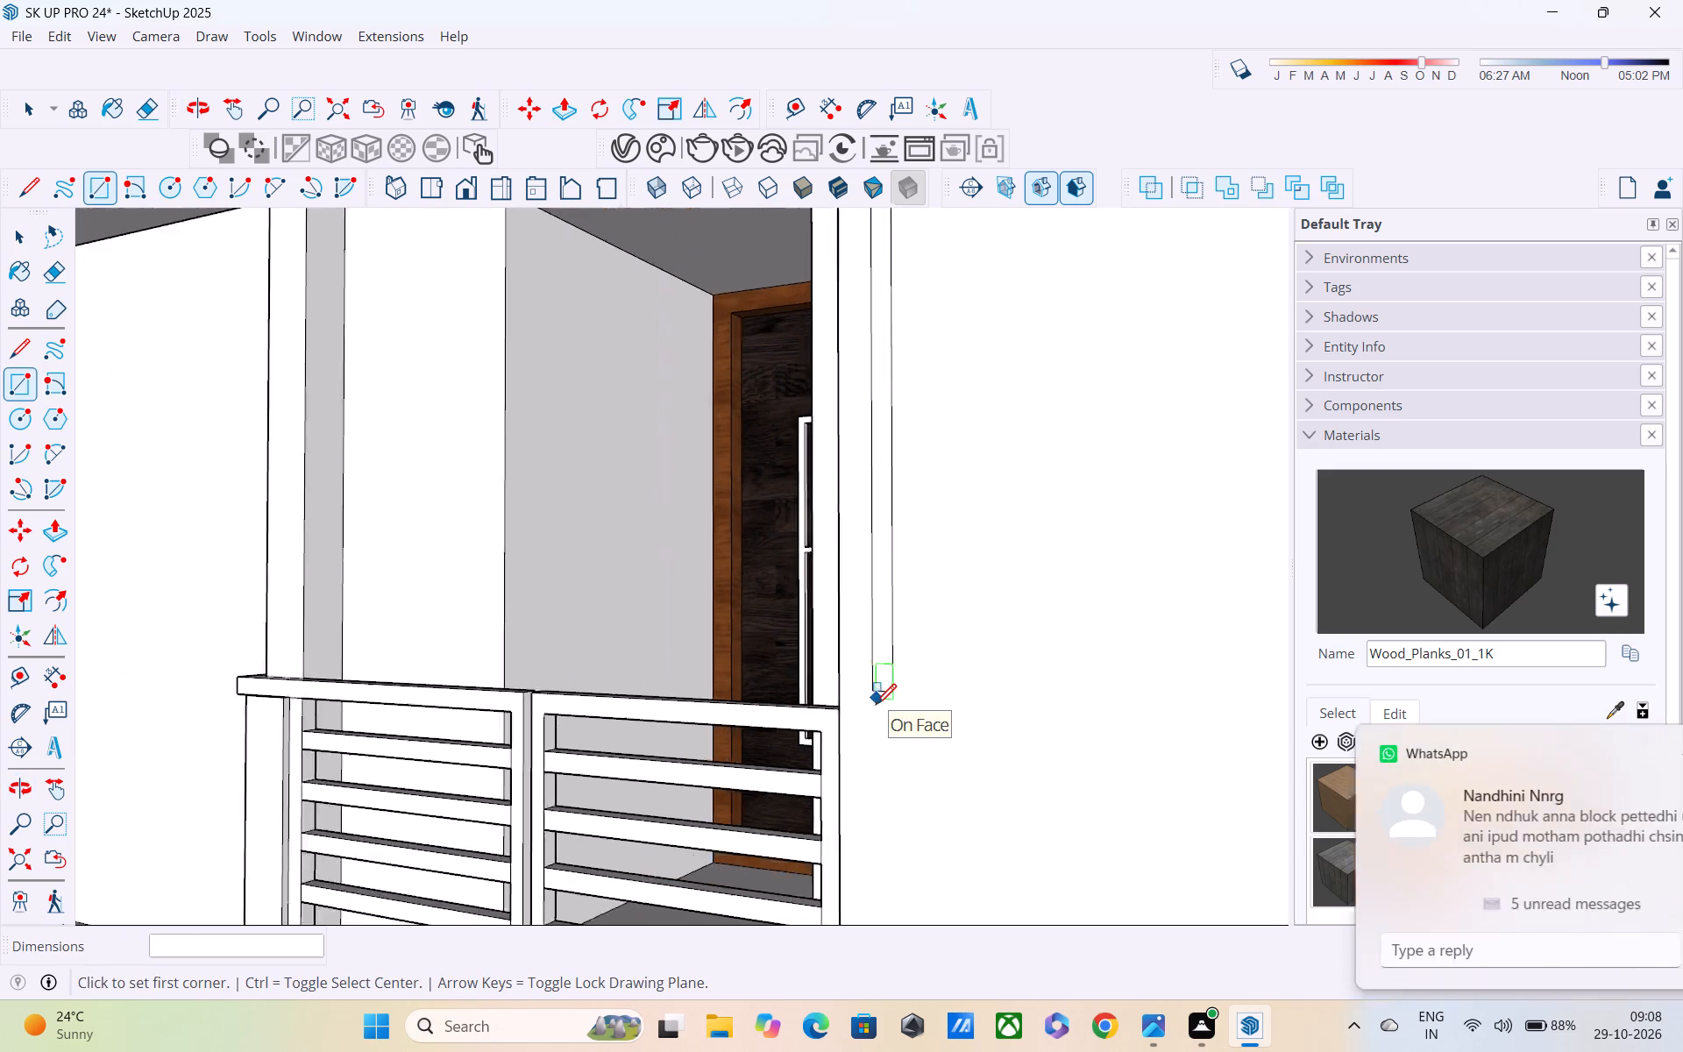
scroll(876, 707, down, 2)
shift+middle_drag(855, 771, 839, 863)
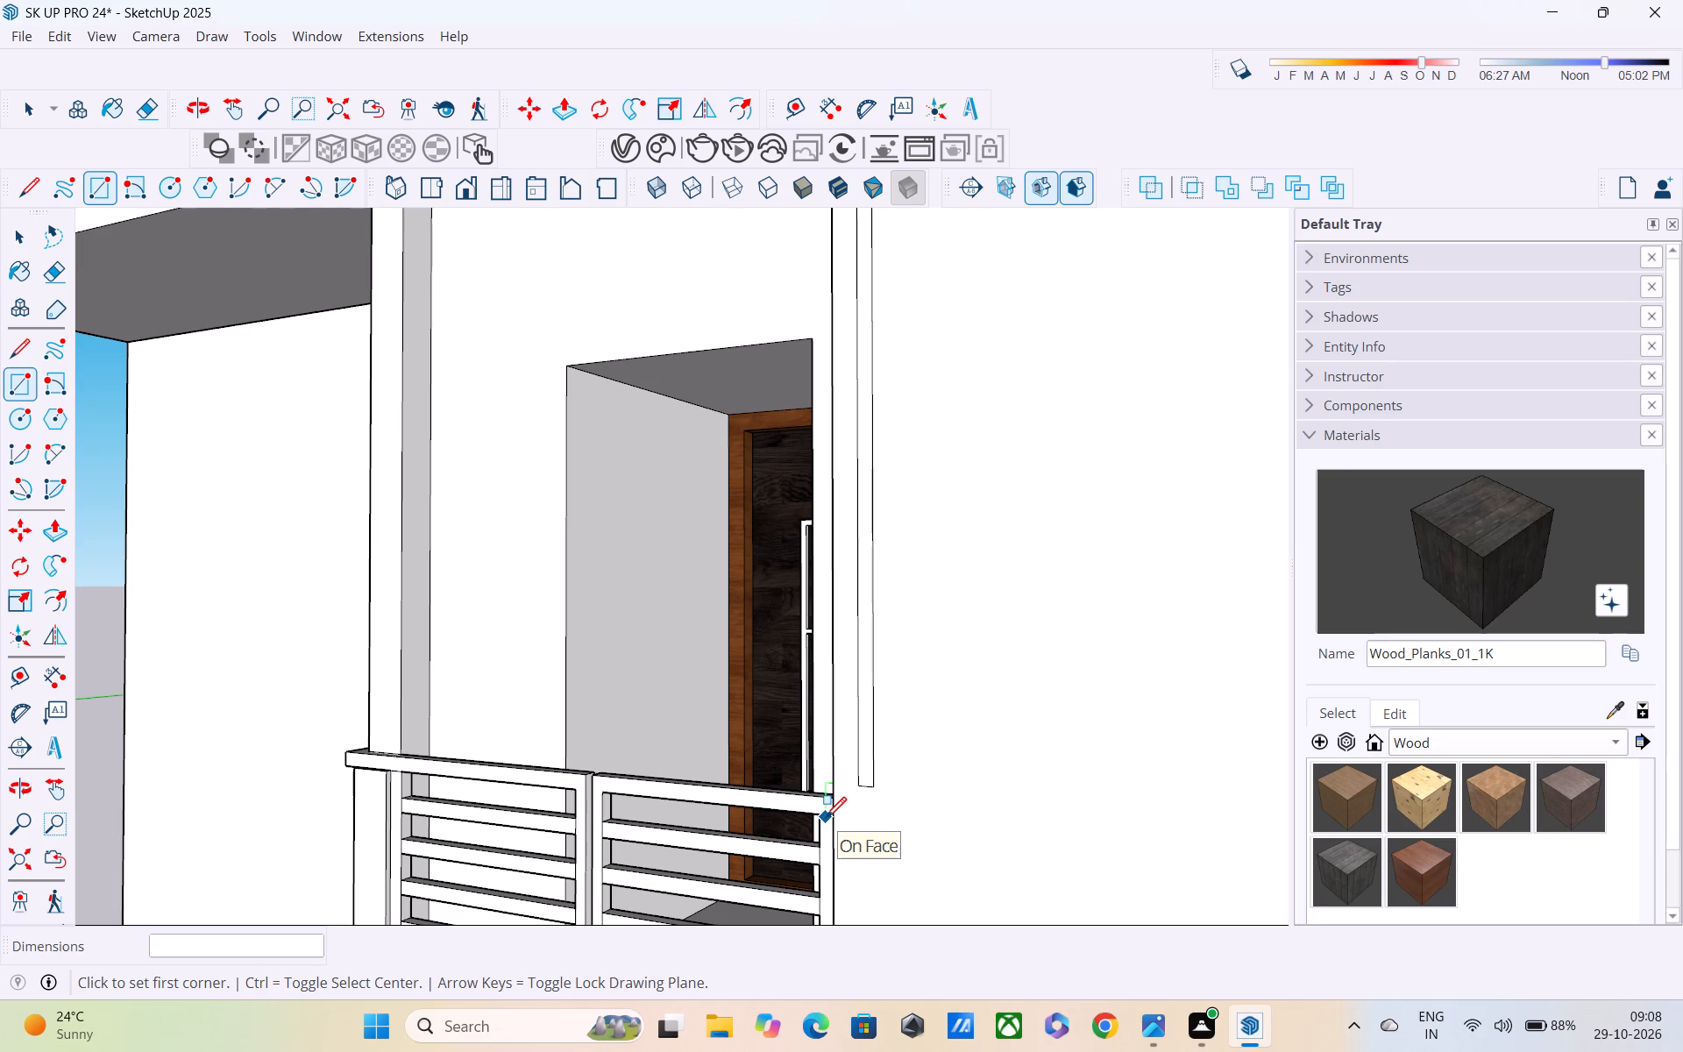
scroll(825, 818, down, 5)
middle_drag(823, 838, 824, 921)
scroll(820, 905, down, 1)
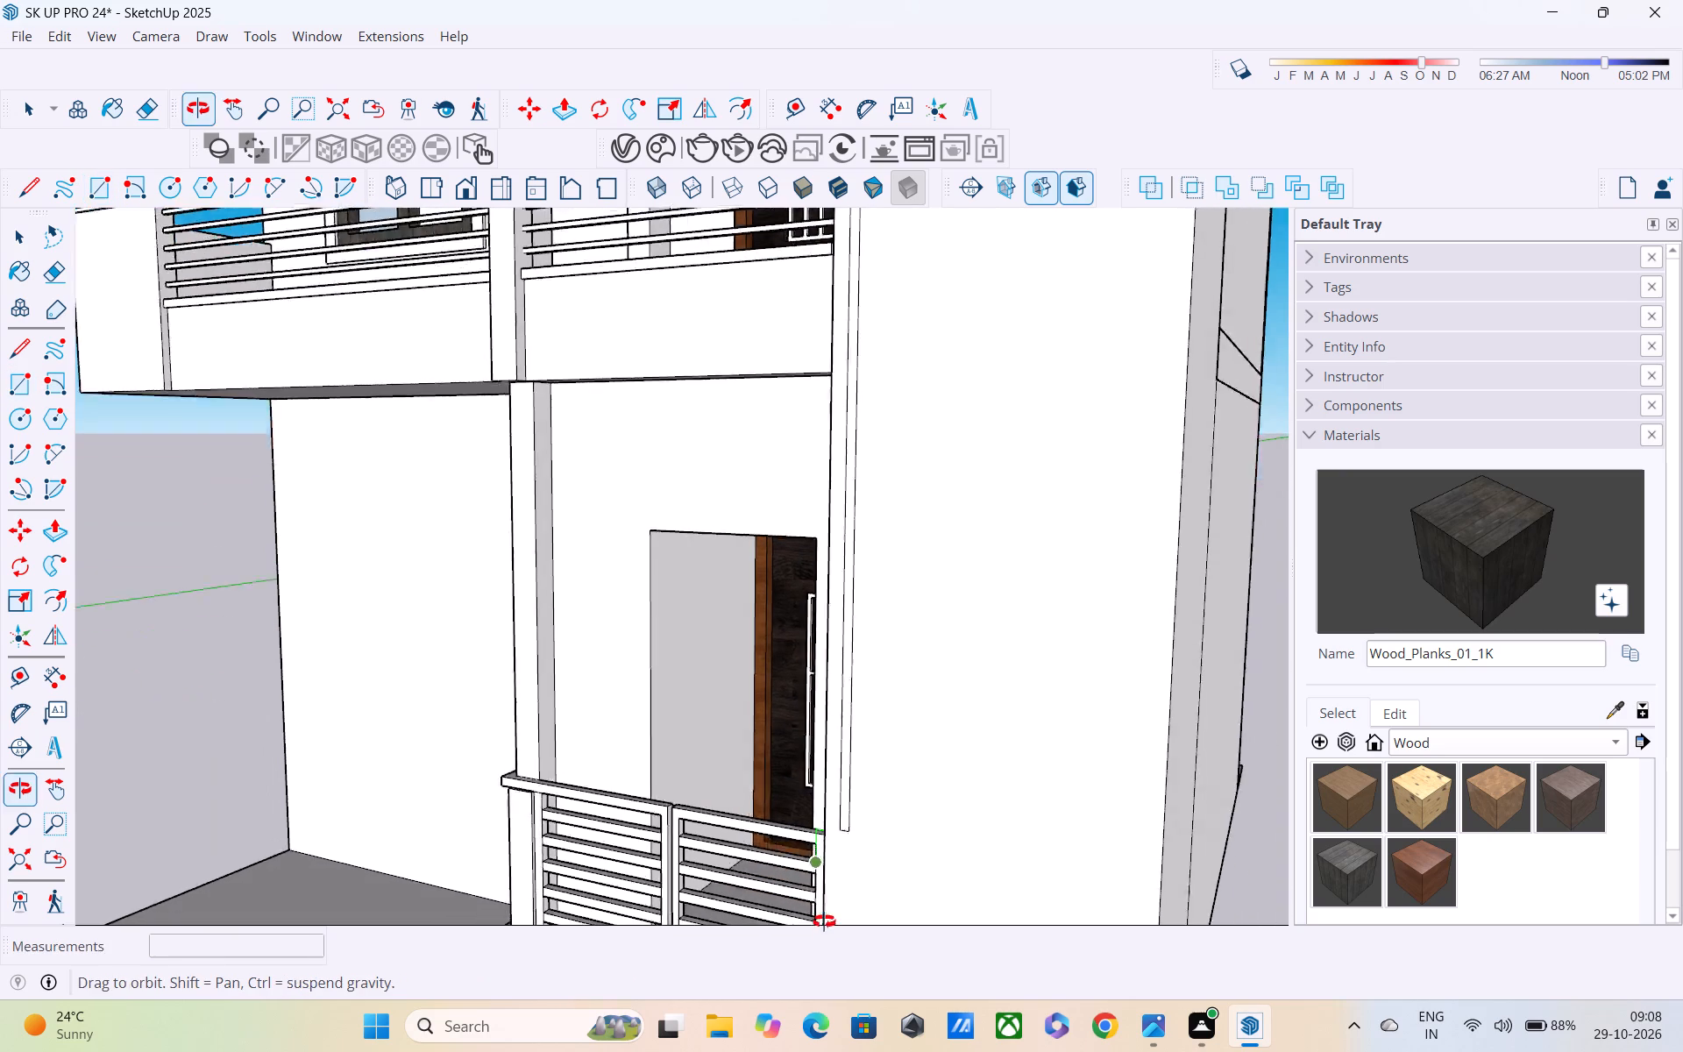
middle_drag(824, 921, 825, 928)
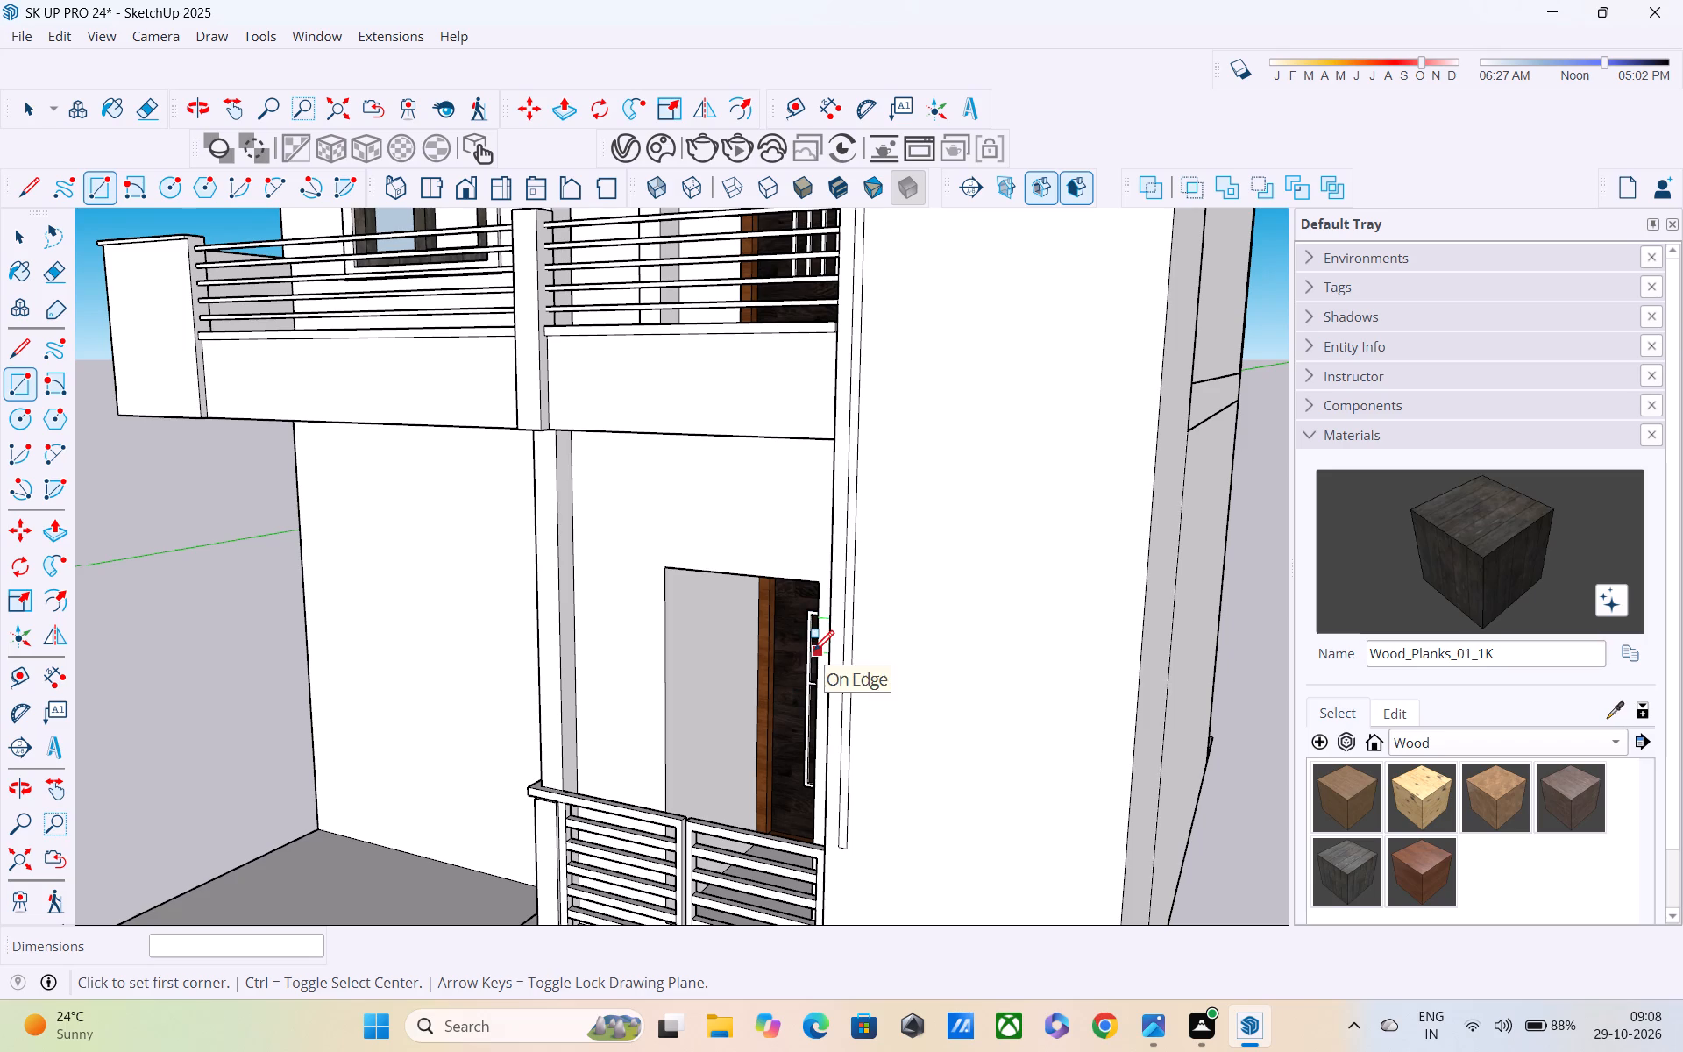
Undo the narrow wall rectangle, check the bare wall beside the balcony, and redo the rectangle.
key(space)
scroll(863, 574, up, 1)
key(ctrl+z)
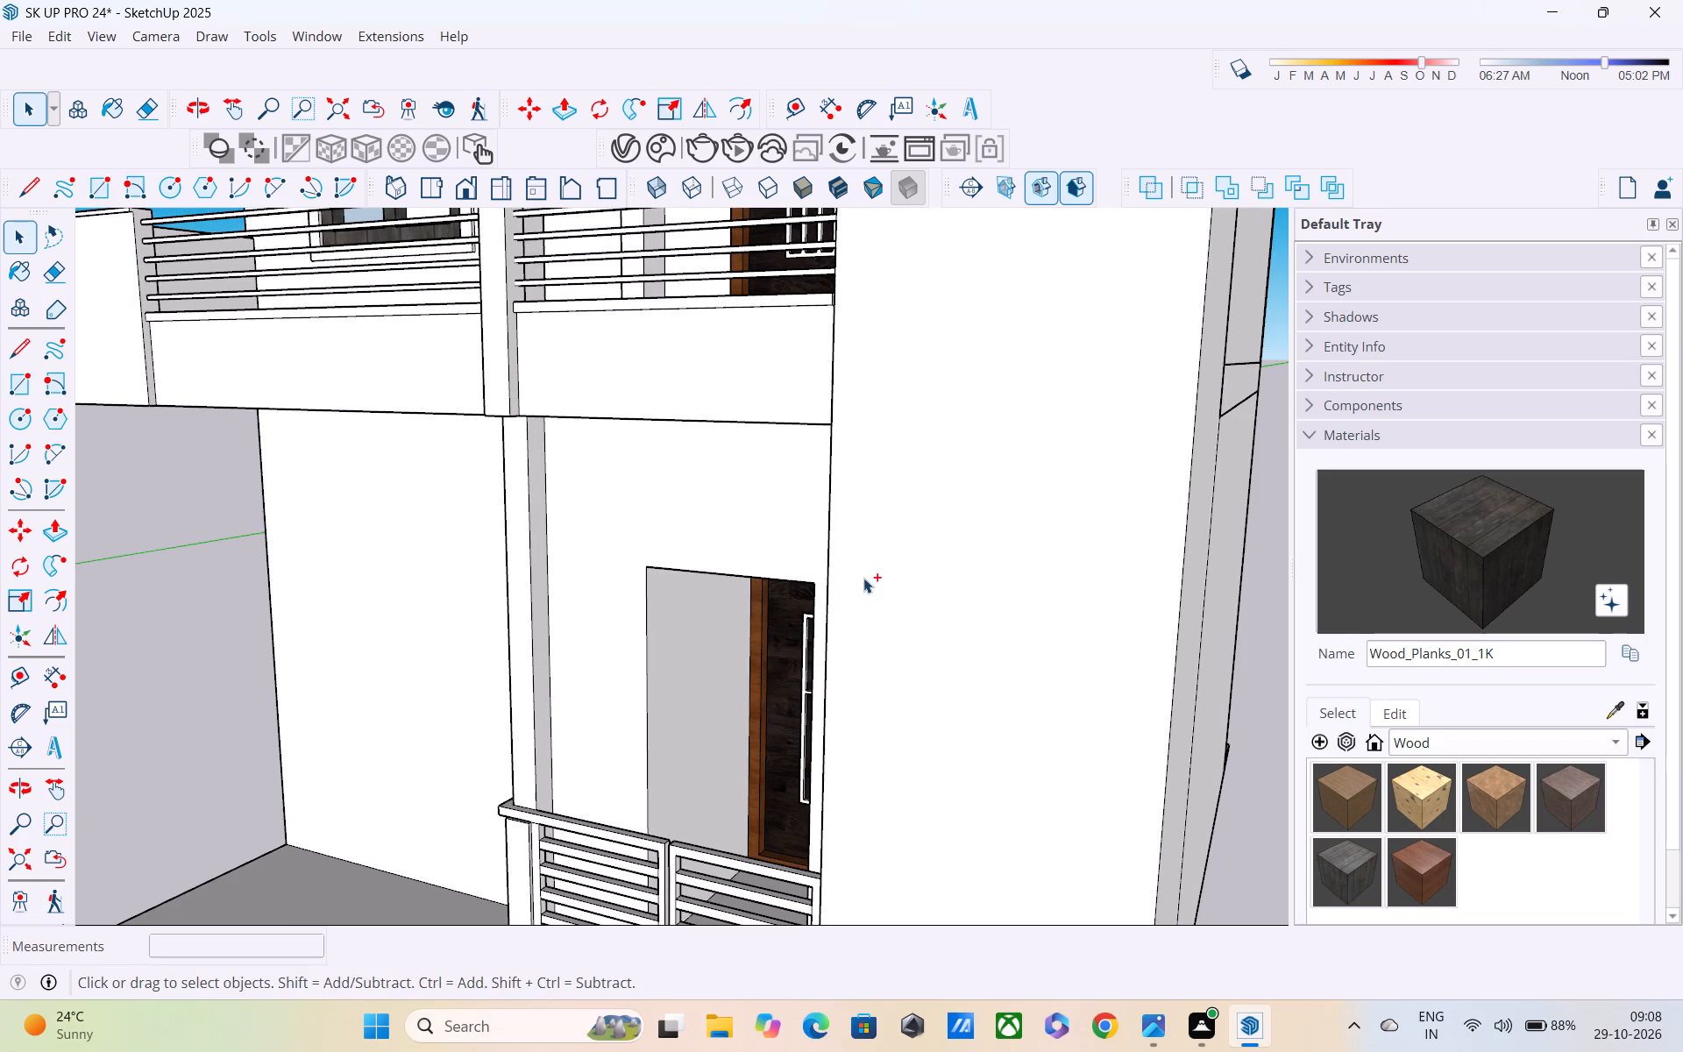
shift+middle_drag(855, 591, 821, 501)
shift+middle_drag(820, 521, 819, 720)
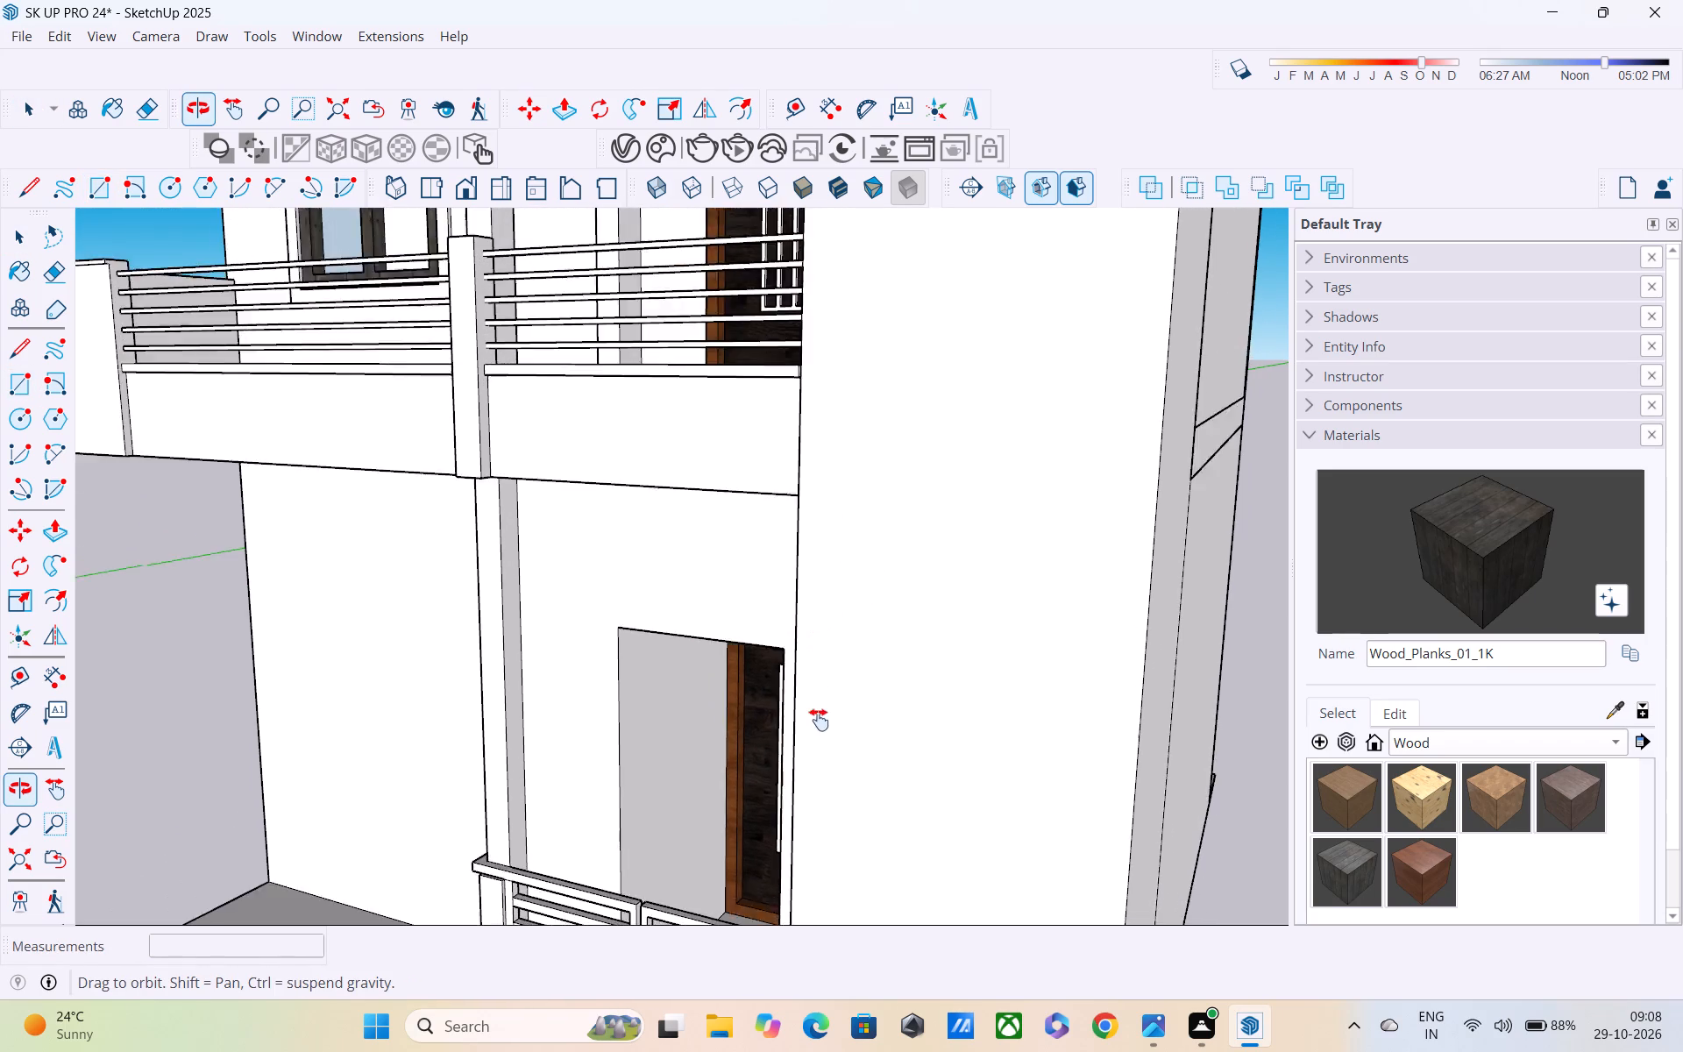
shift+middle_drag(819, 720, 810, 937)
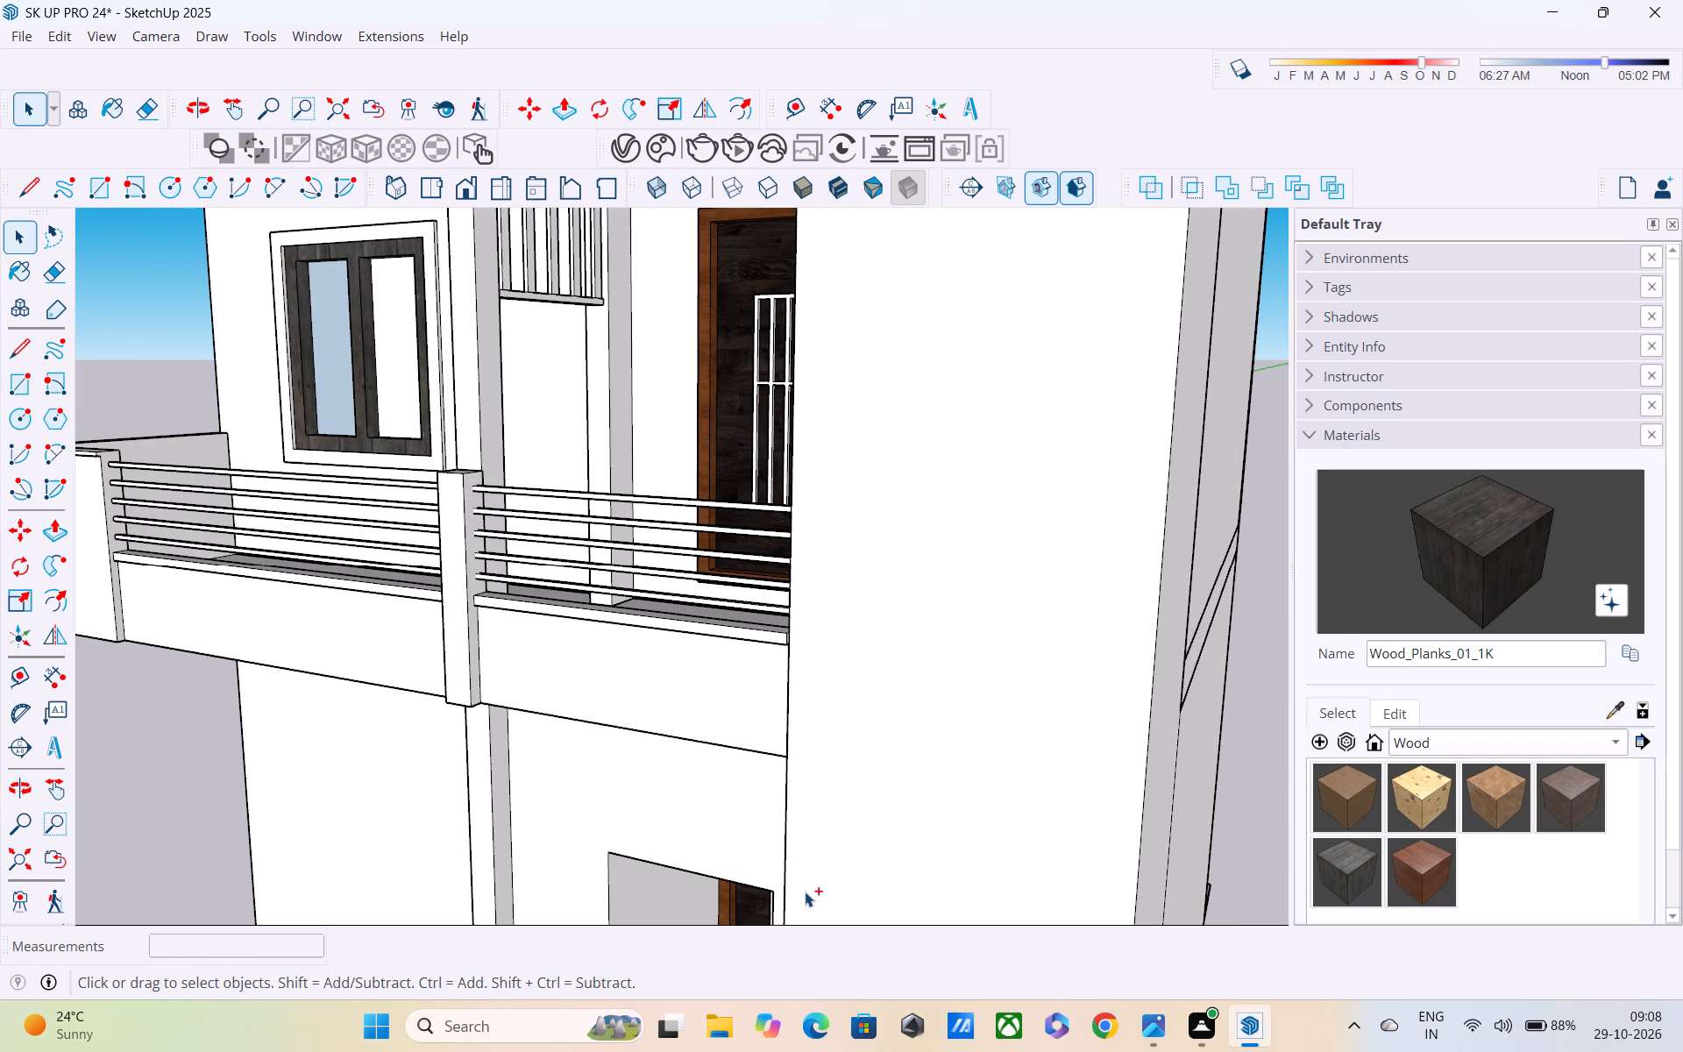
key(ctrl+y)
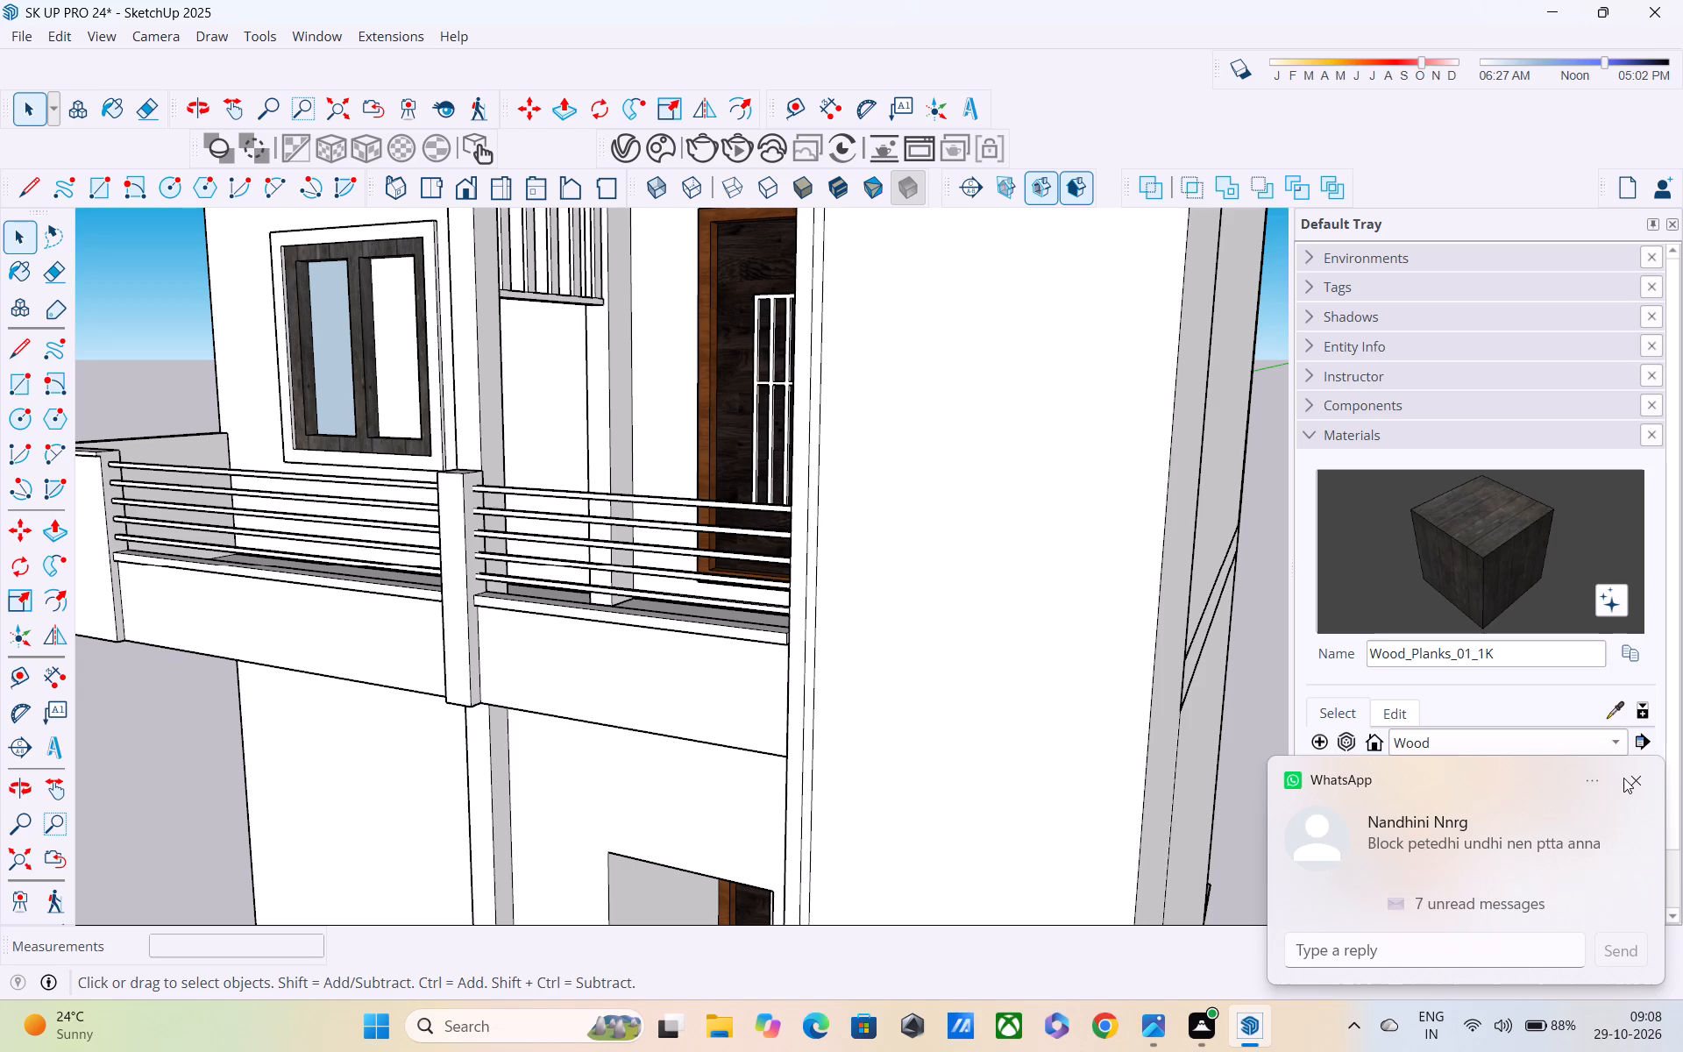
Widen the narrow wall strip beside the balconies by scaling its four edges along the red axis by about 1.61.
click(1630, 777)
shift+middle_drag(906, 665, 908, 746)
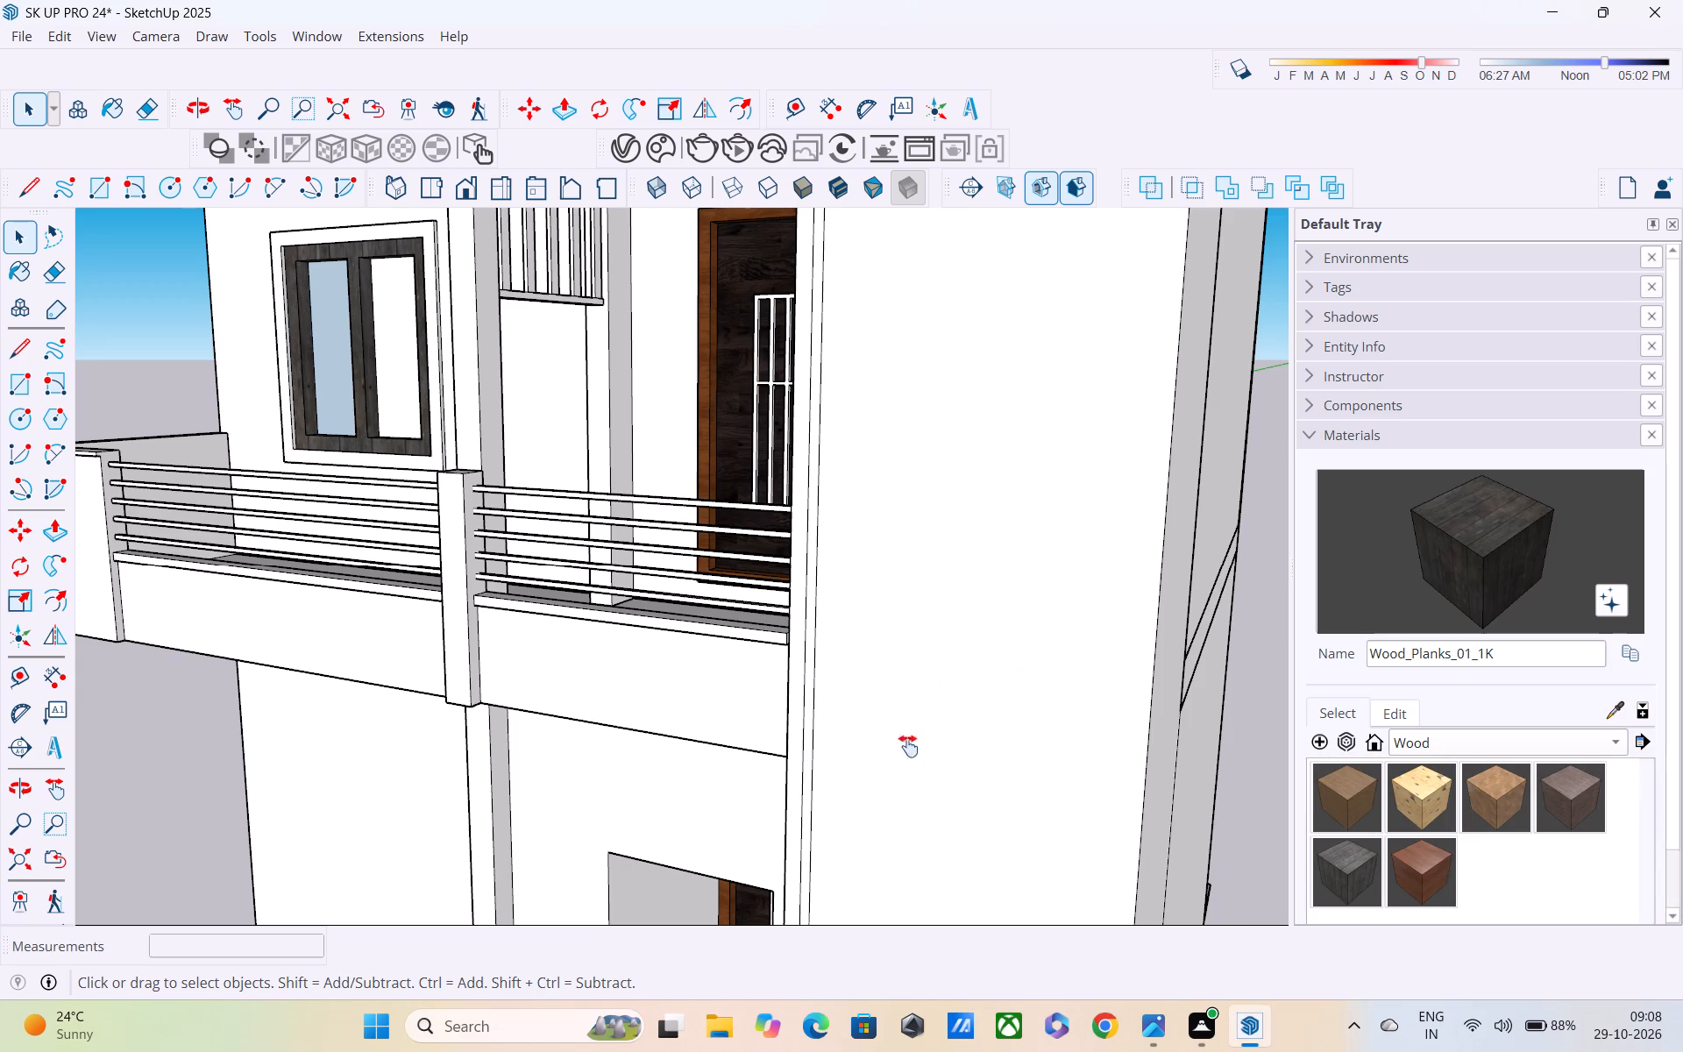
shift+middle_drag(908, 746, 911, 842)
shift+middle_drag(883, 678, 898, 829)
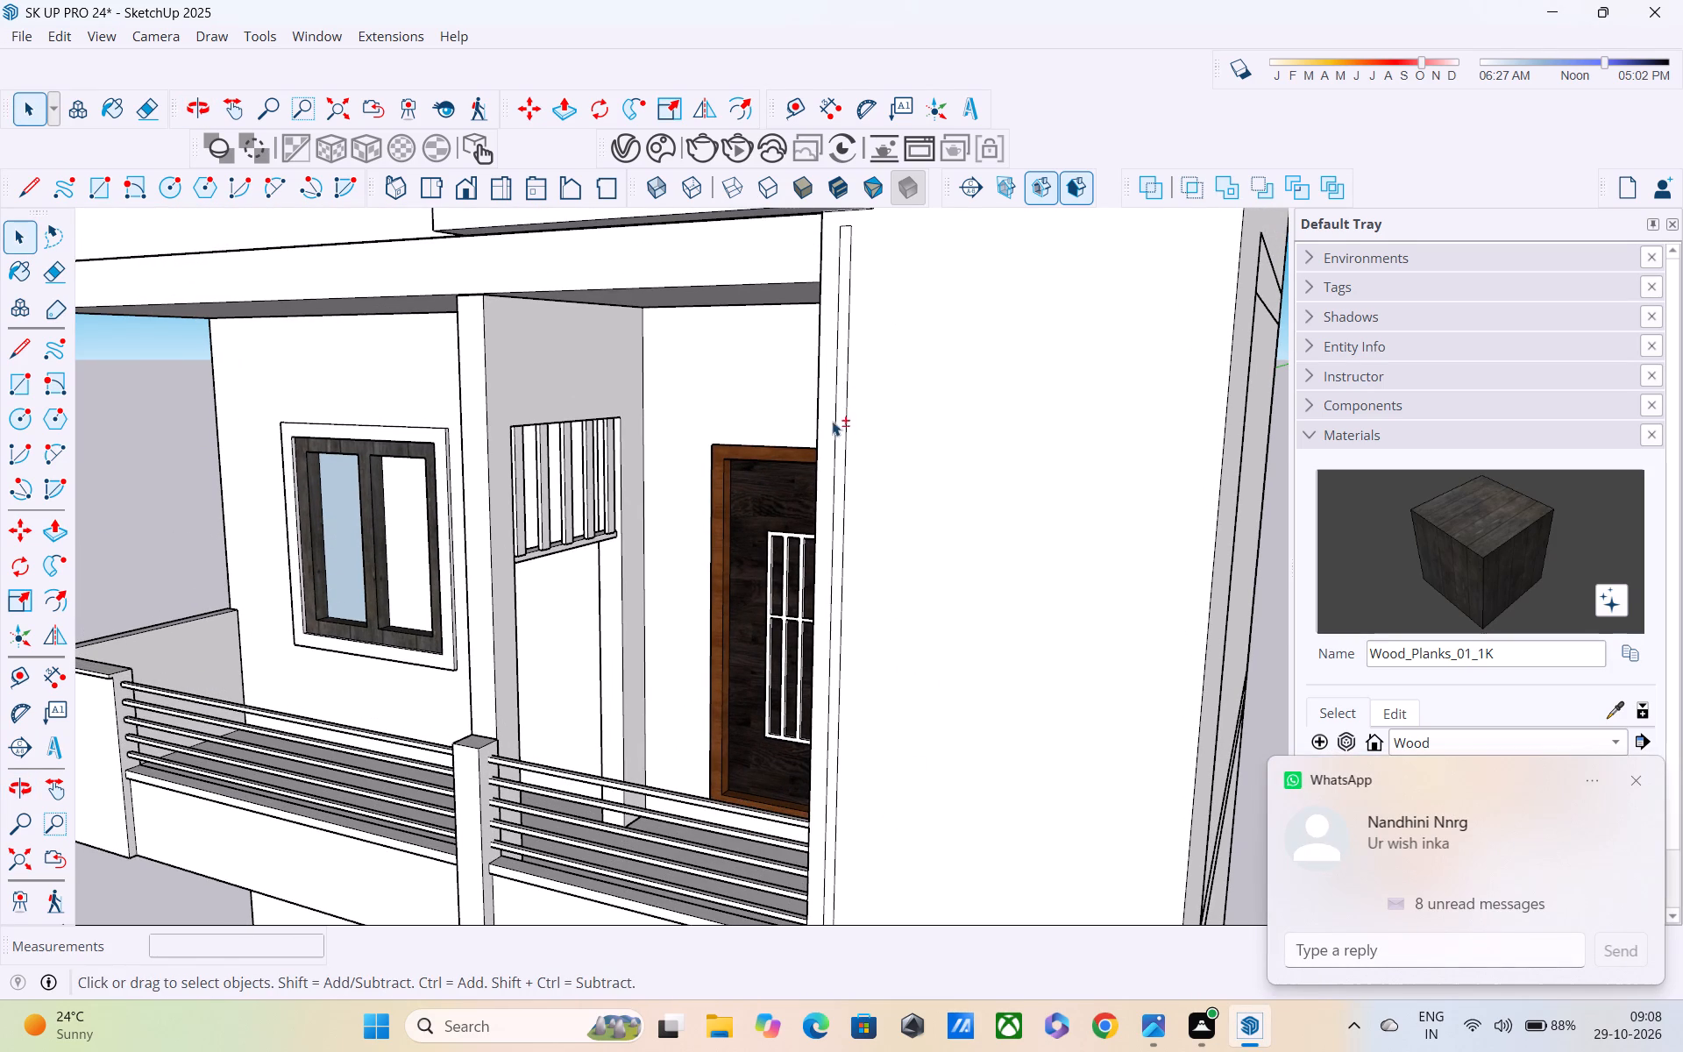
shift+click(844, 511)
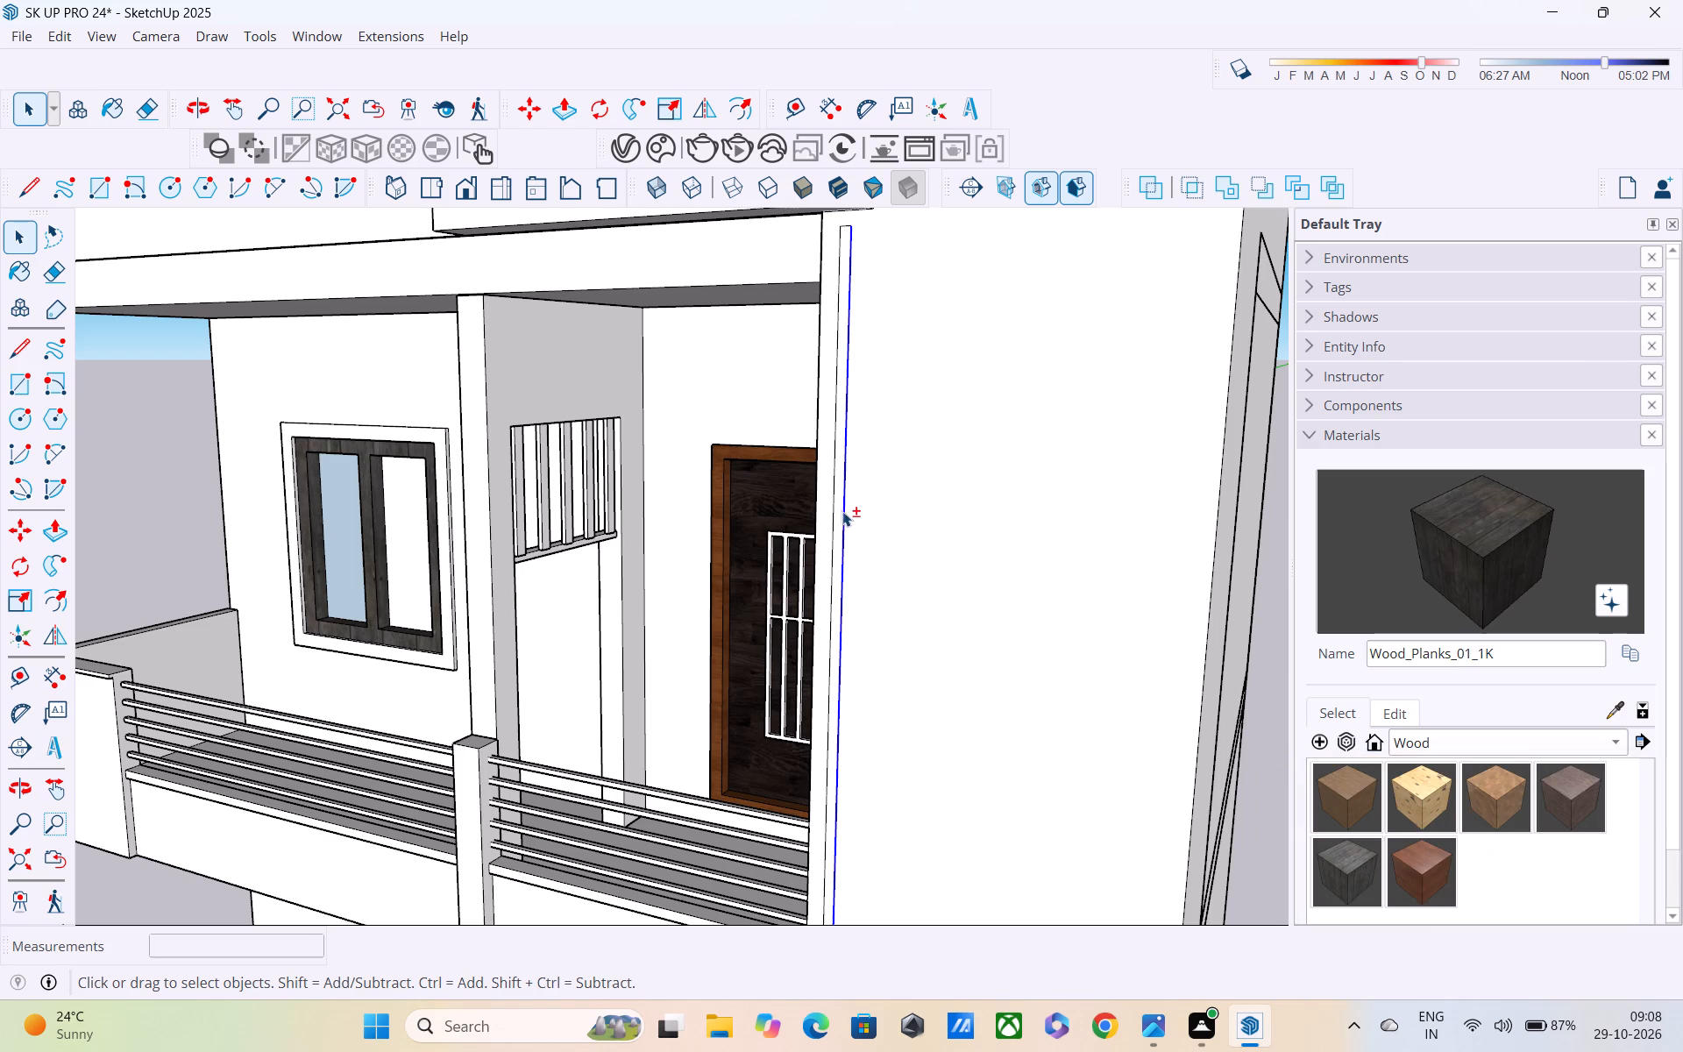
shift+click(834, 500)
shift+middle_drag(841, 527, 882, 746)
scroll(933, 473, up, 2)
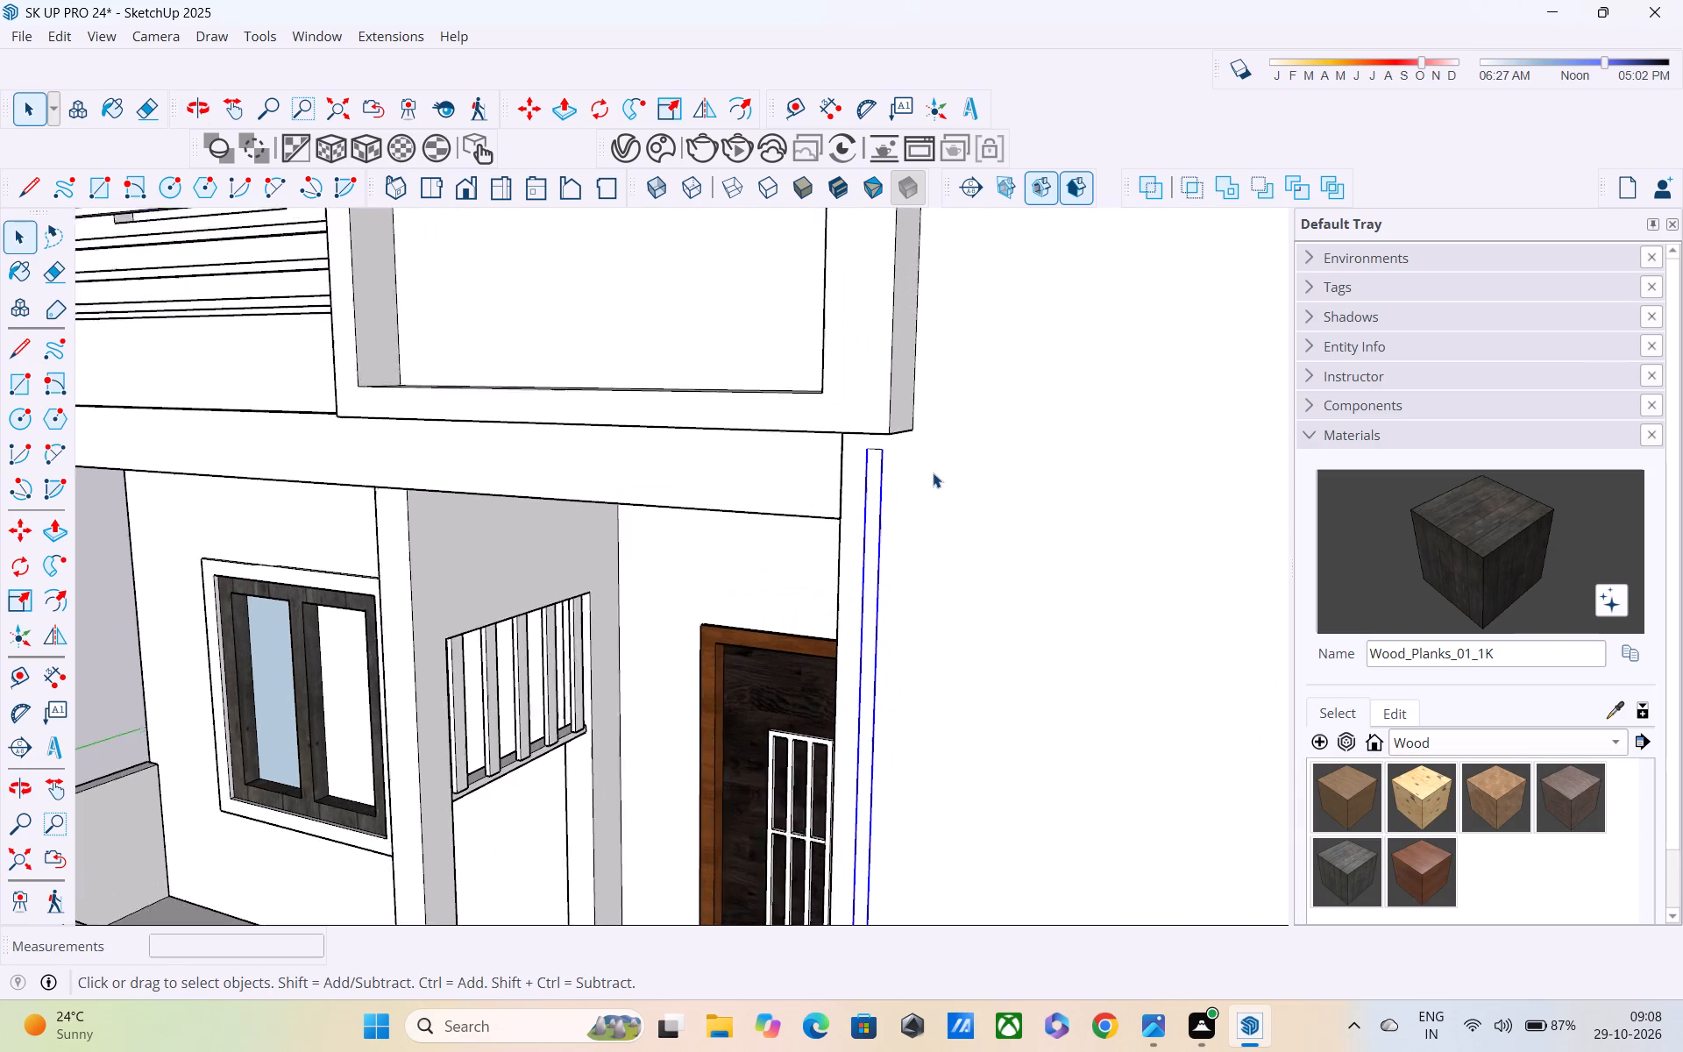
scroll(933, 473, up, 2)
scroll(931, 473, down, 1)
scroll(905, 462, up, 5)
click(864, 444)
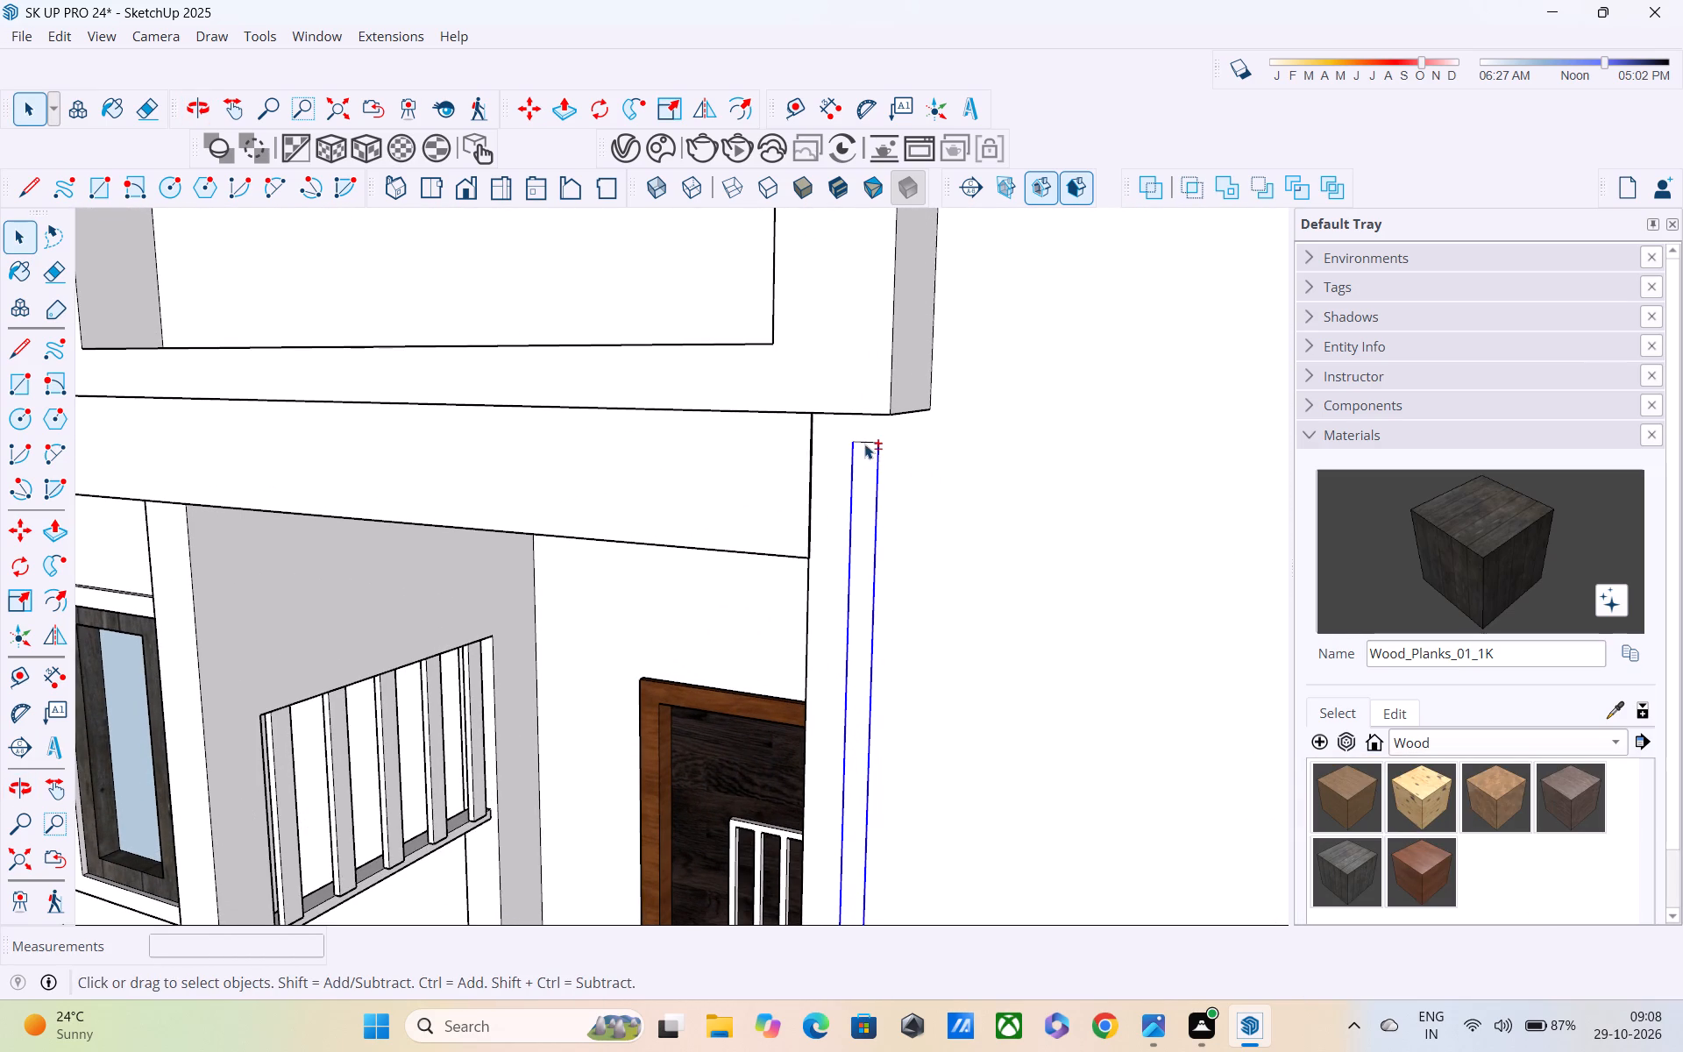
scroll(854, 471, down, 3)
middle_drag(824, 566, 822, 345)
scroll(827, 323, up, 1)
scroll(827, 356, down, 5)
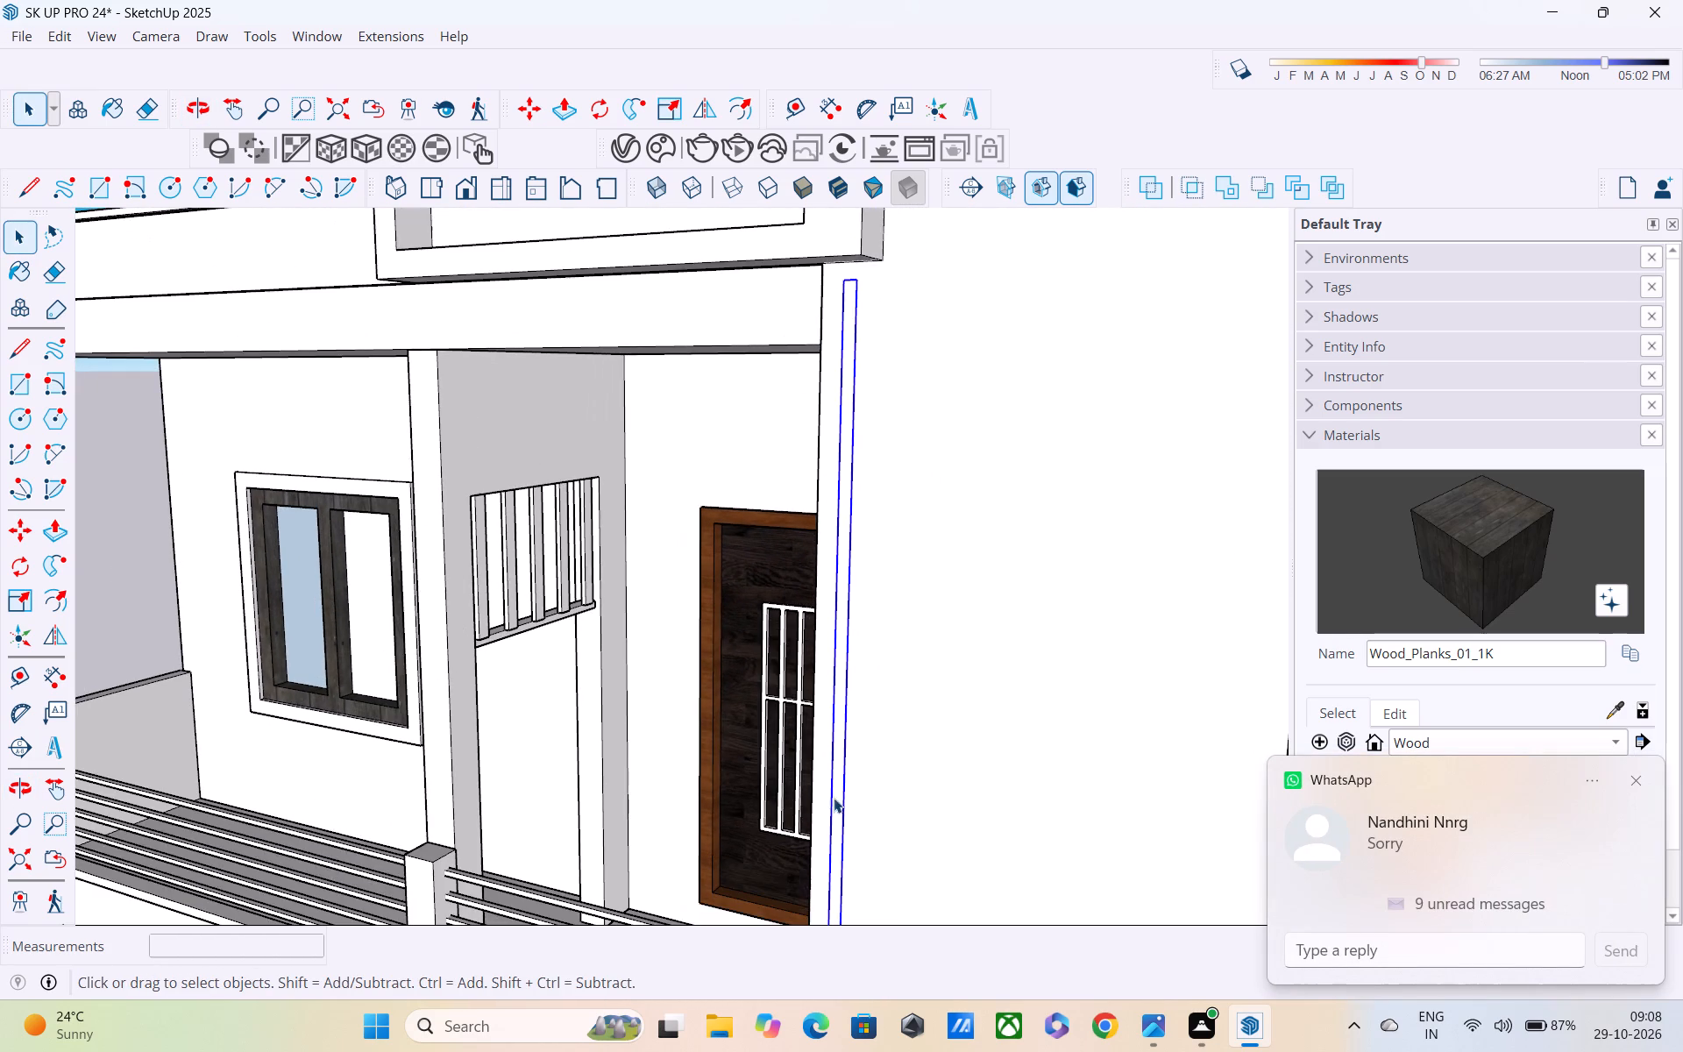
scroll(857, 388, up, 1)
scroll(863, 649, down, 1)
middle_drag(863, 692, 971, 106)
middle_drag(845, 774, 844, 347)
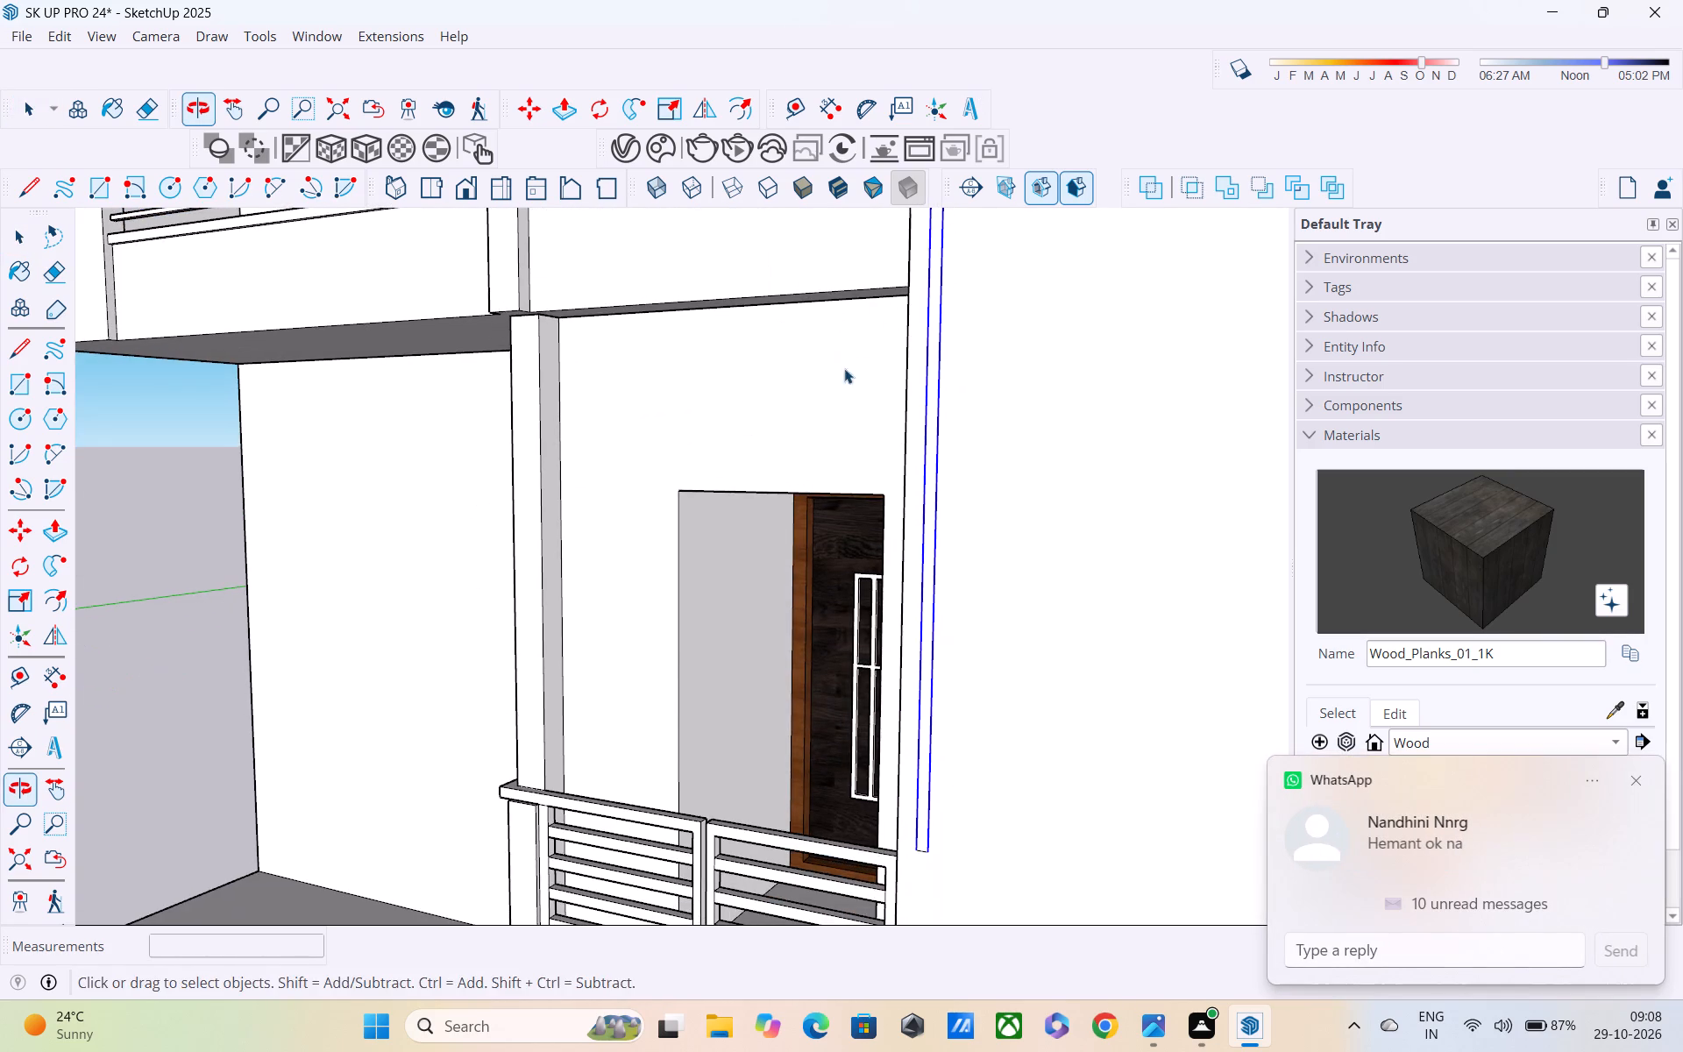
middle_drag(864, 704, 863, 421)
scroll(894, 571, up, 3)
scroll(941, 408, up, 2)
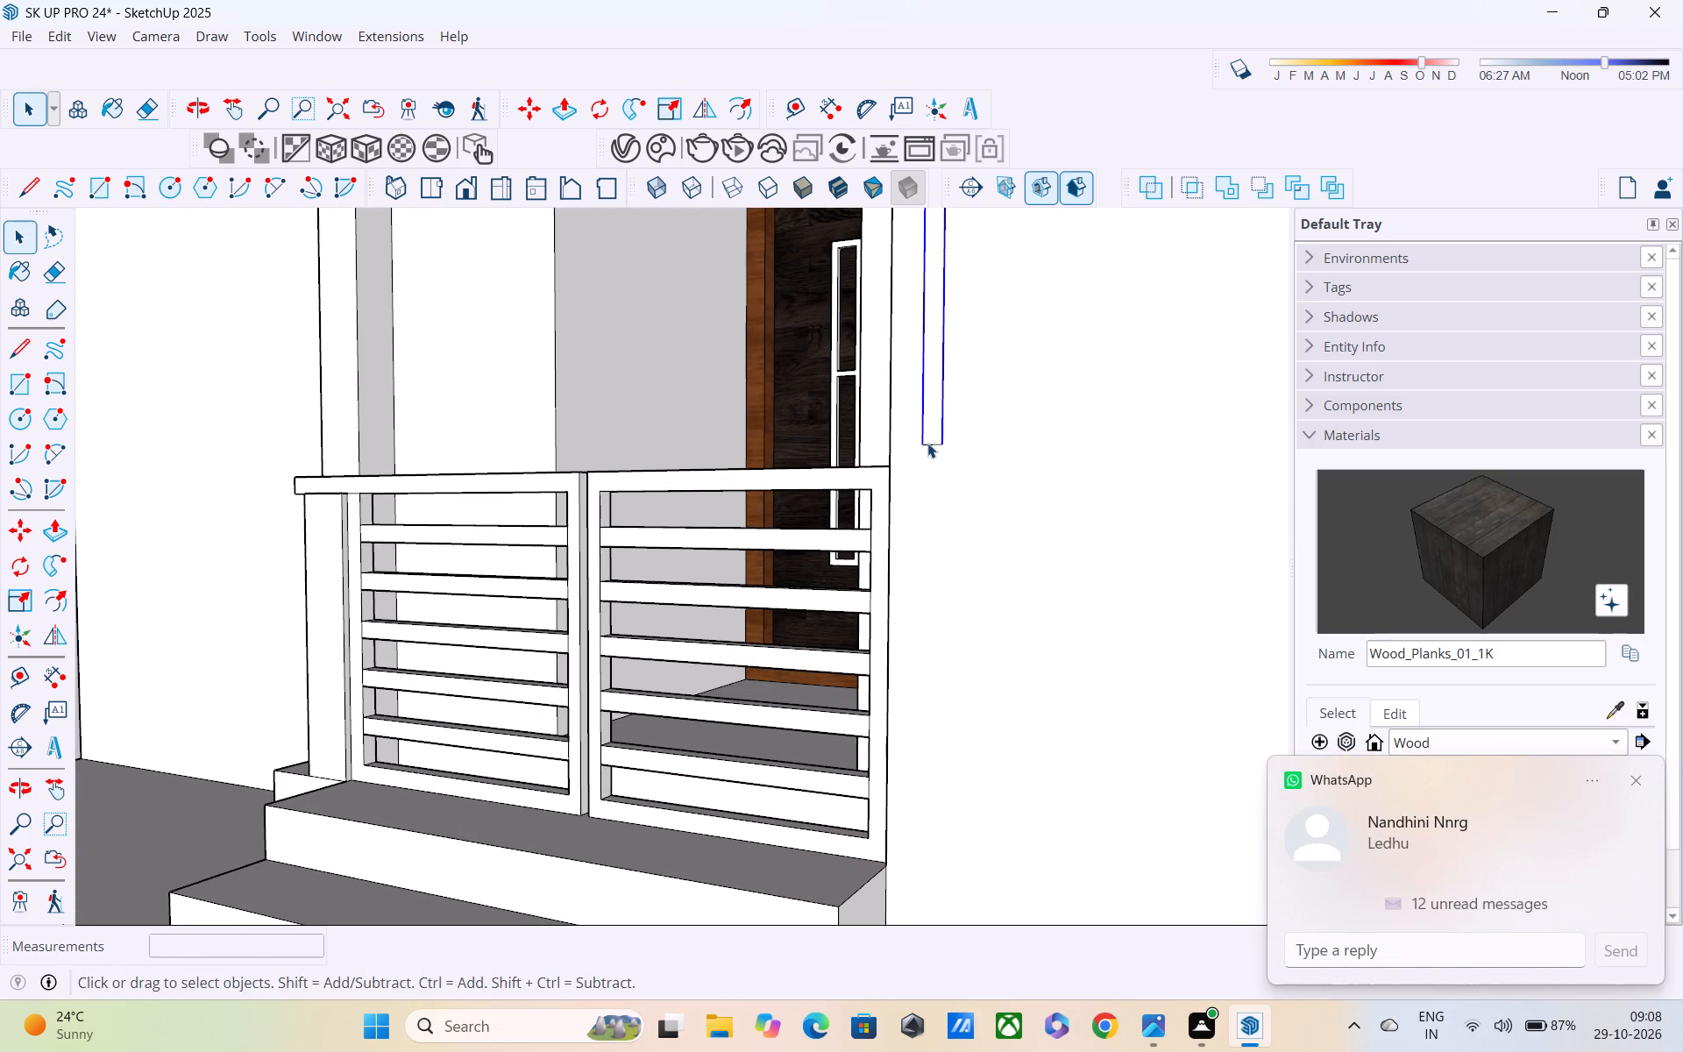
shift+click(927, 443)
key(s)
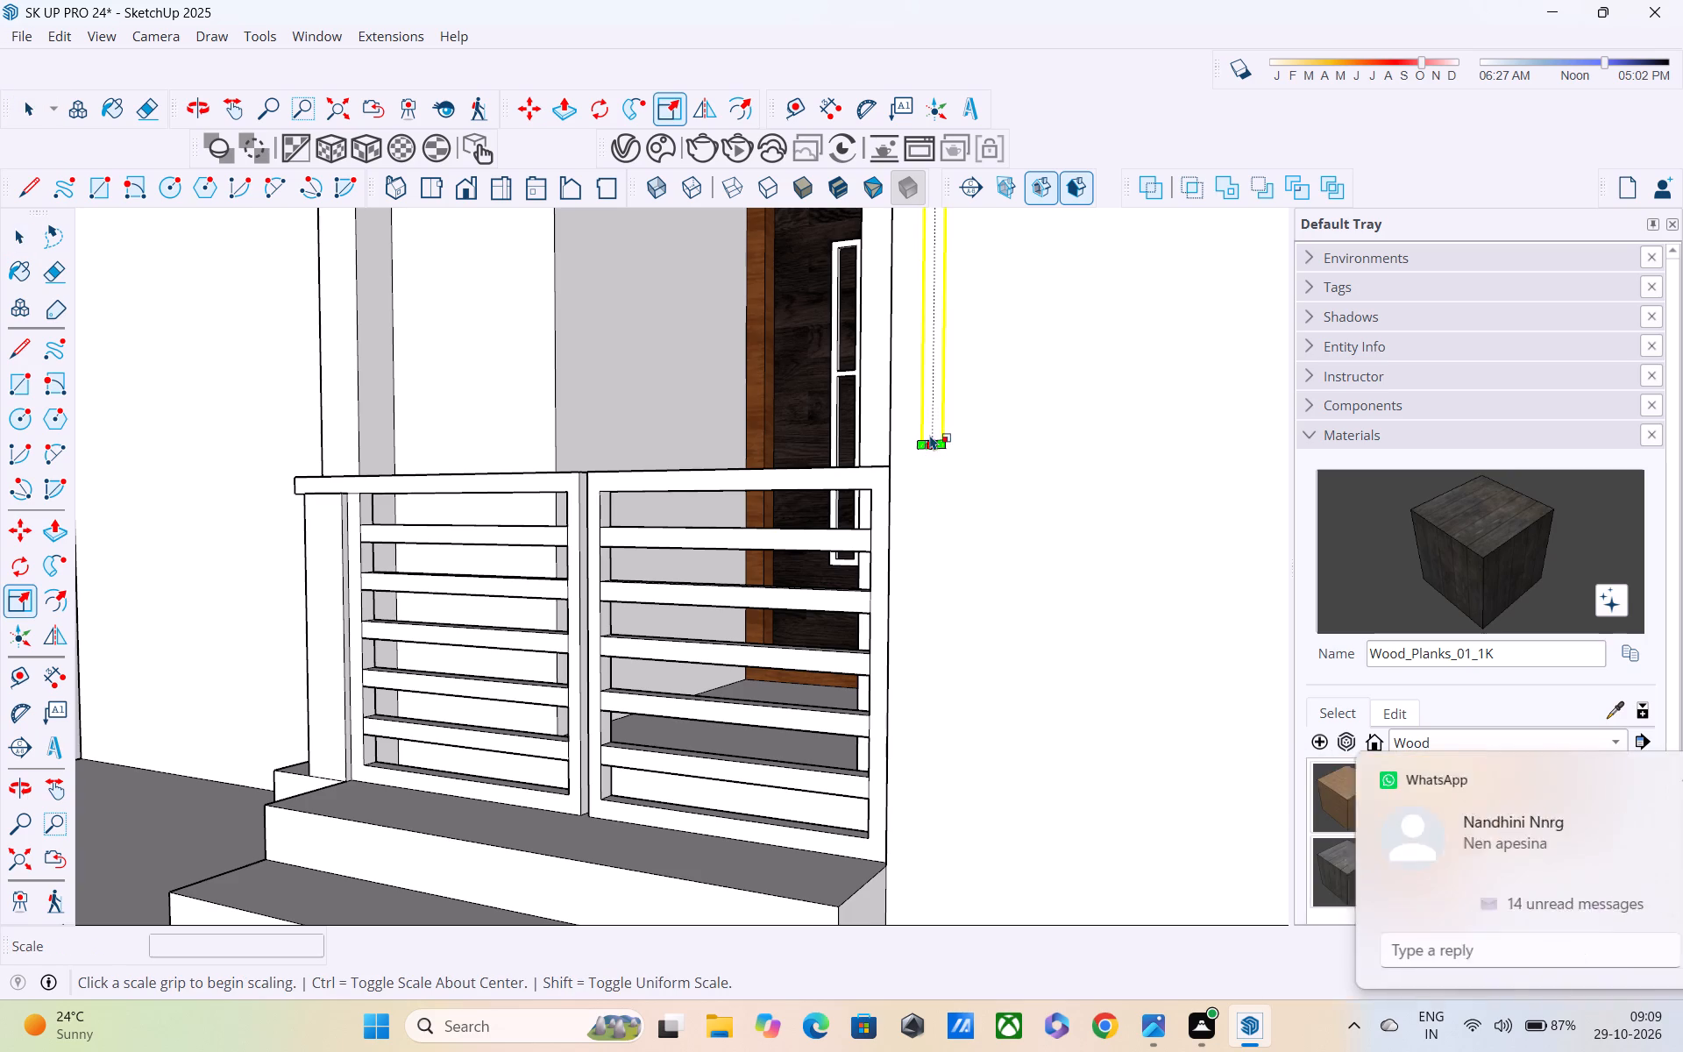
scroll(932, 430, up, 1)
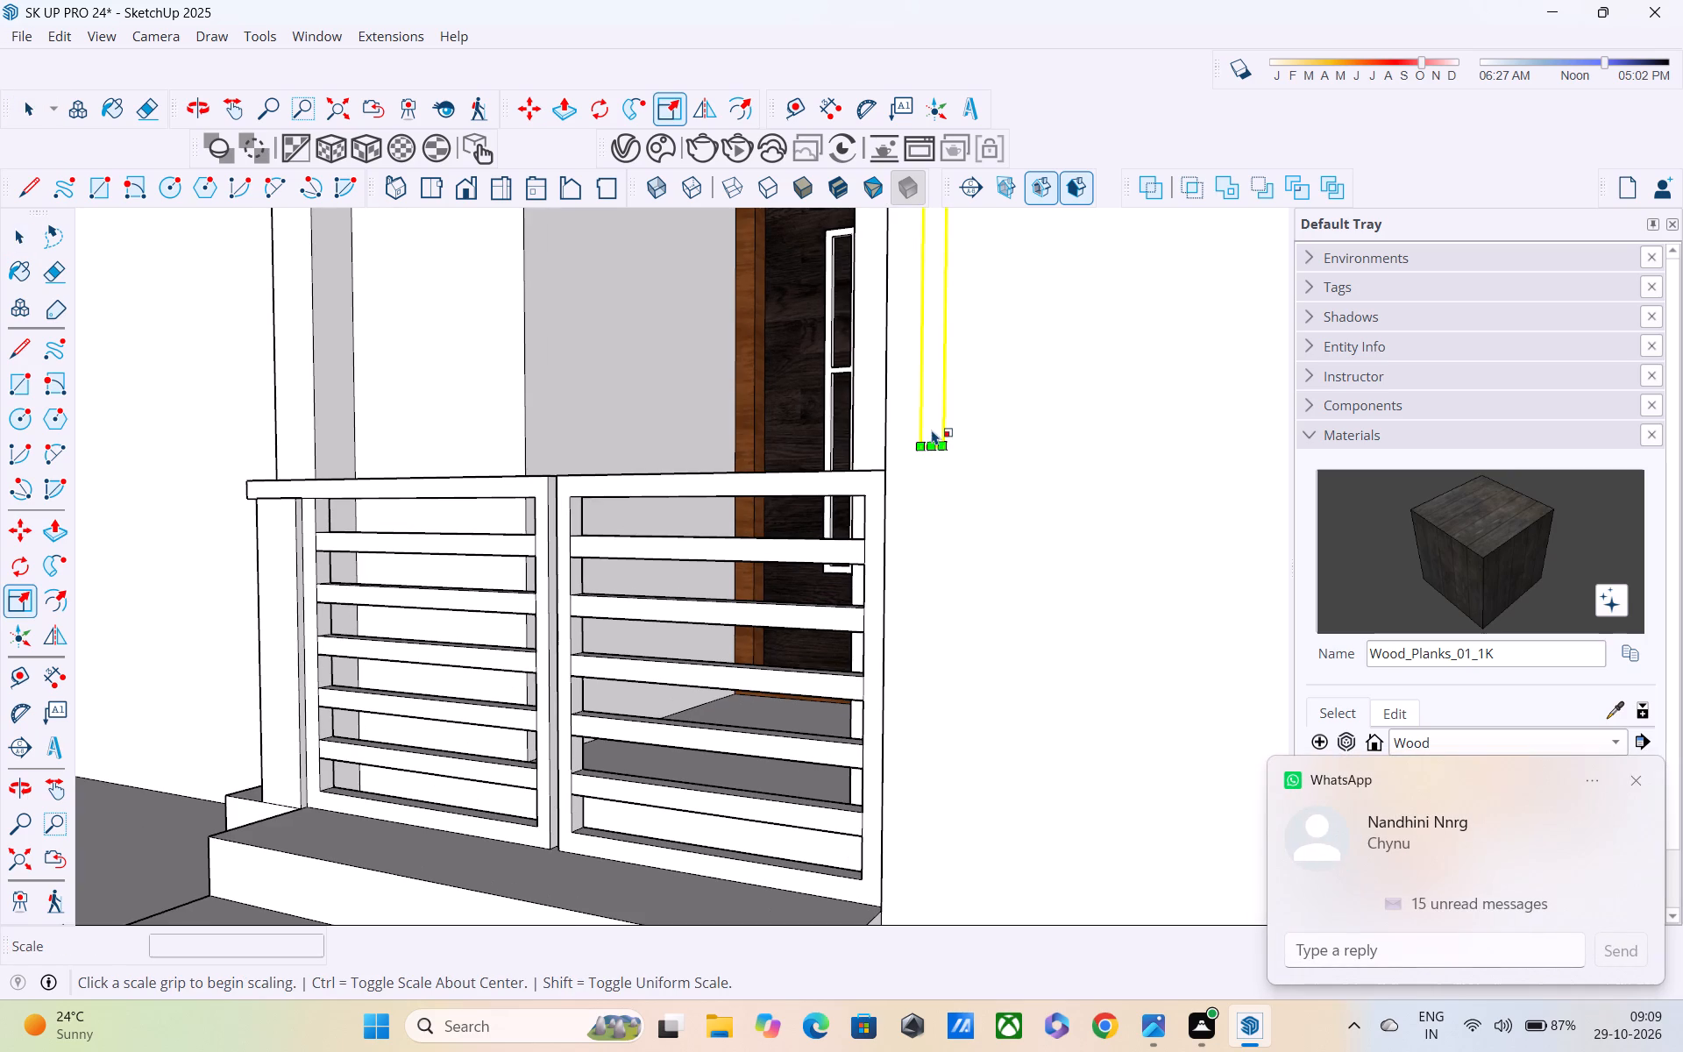
shift+middle_drag(932, 430, 897, 843)
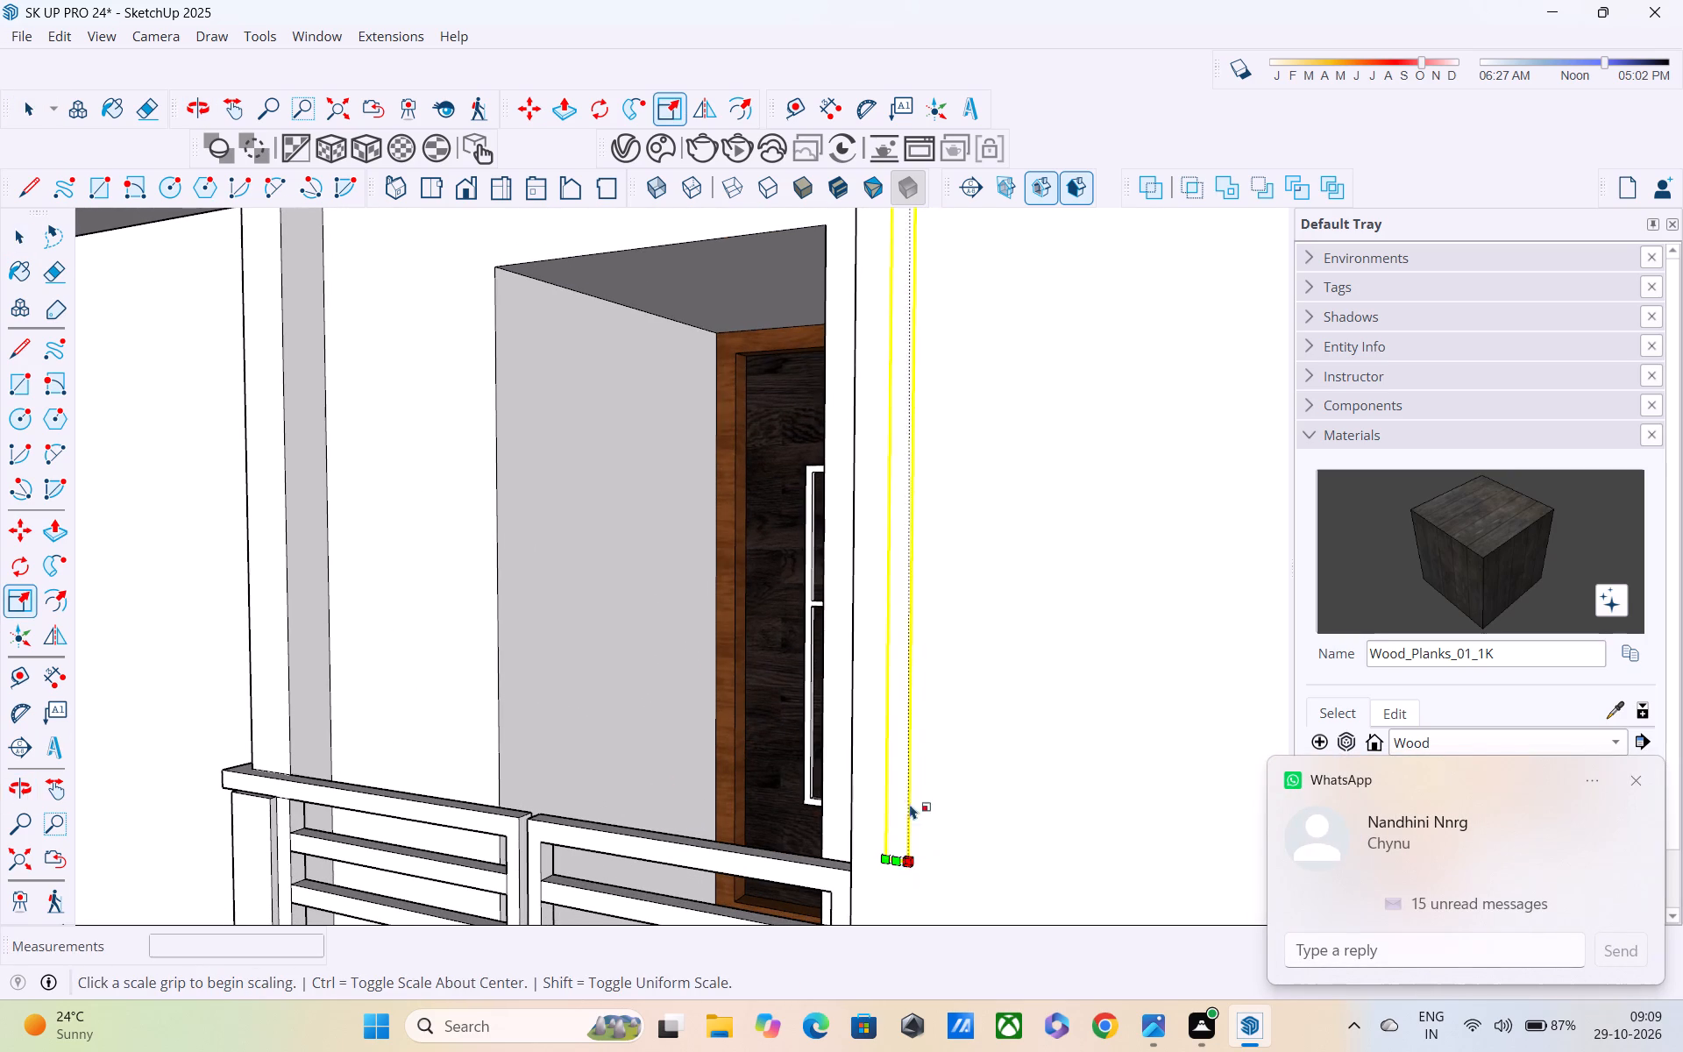
shift+scroll(910, 804, down, 1)
middle_drag(906, 789, 904, 1006)
scroll(926, 802, down, 4)
middle_drag(931, 782, 935, 1004)
middle_drag(952, 430, 972, 734)
scroll(968, 692, up, 3)
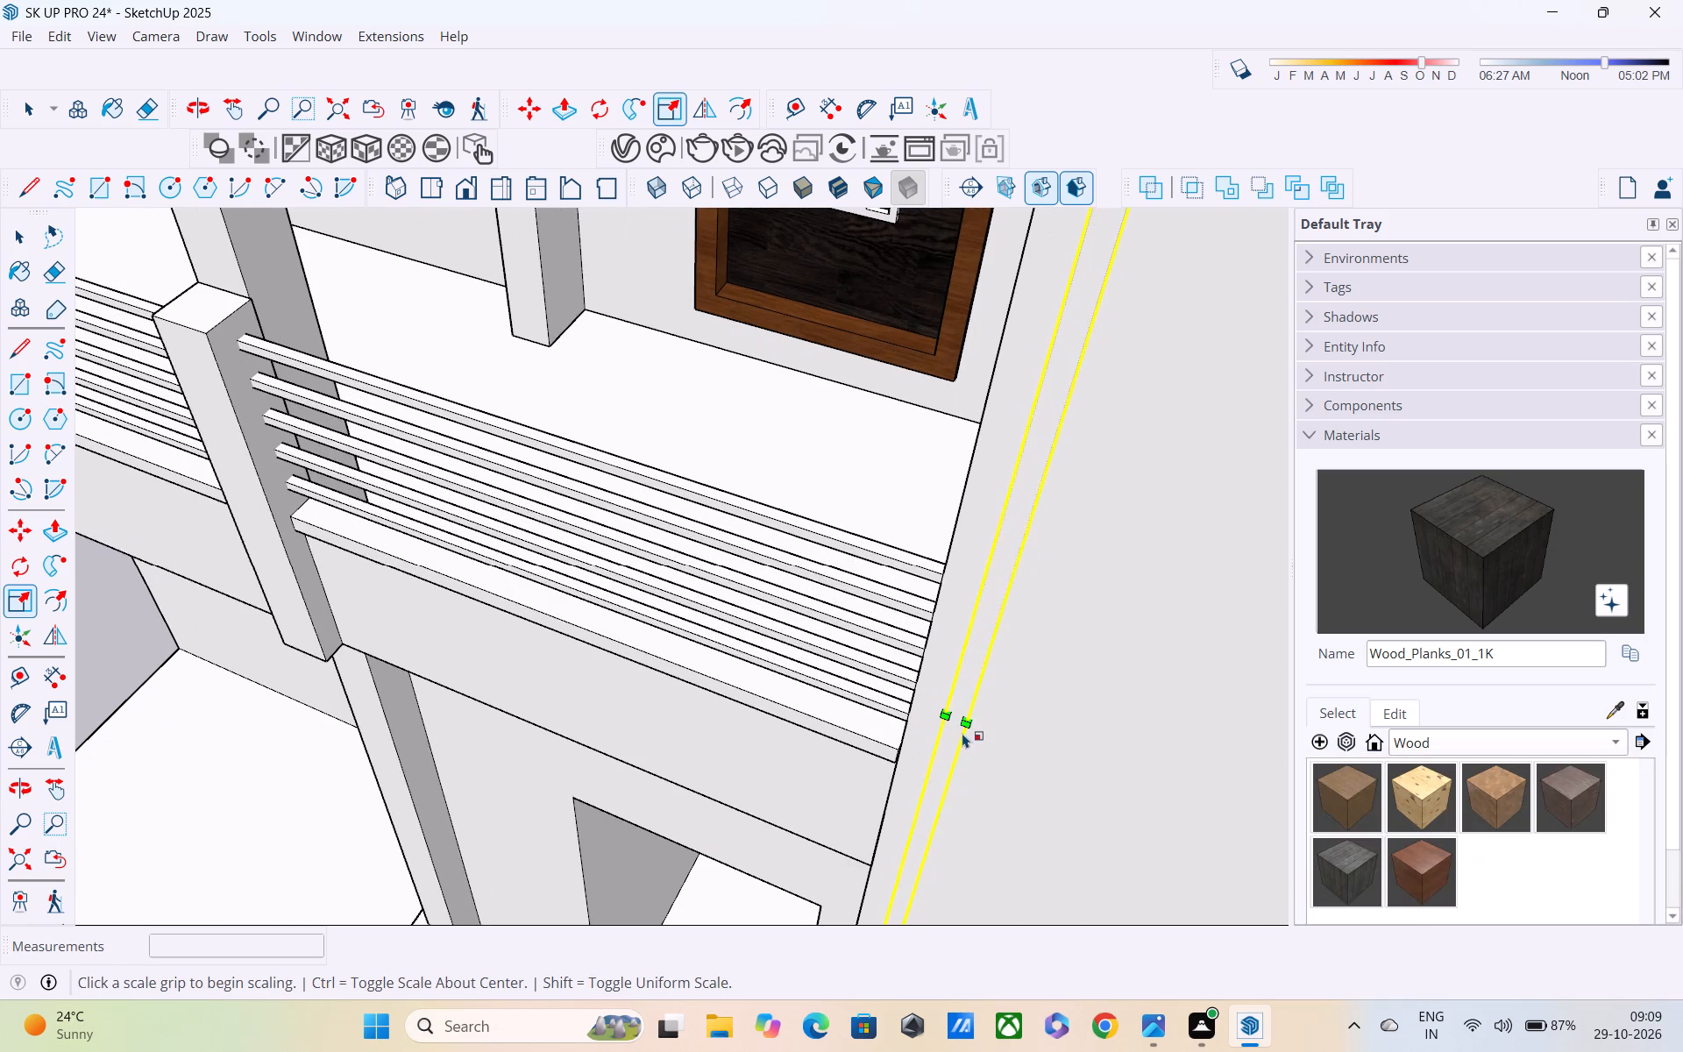
scroll(972, 707, up, 2)
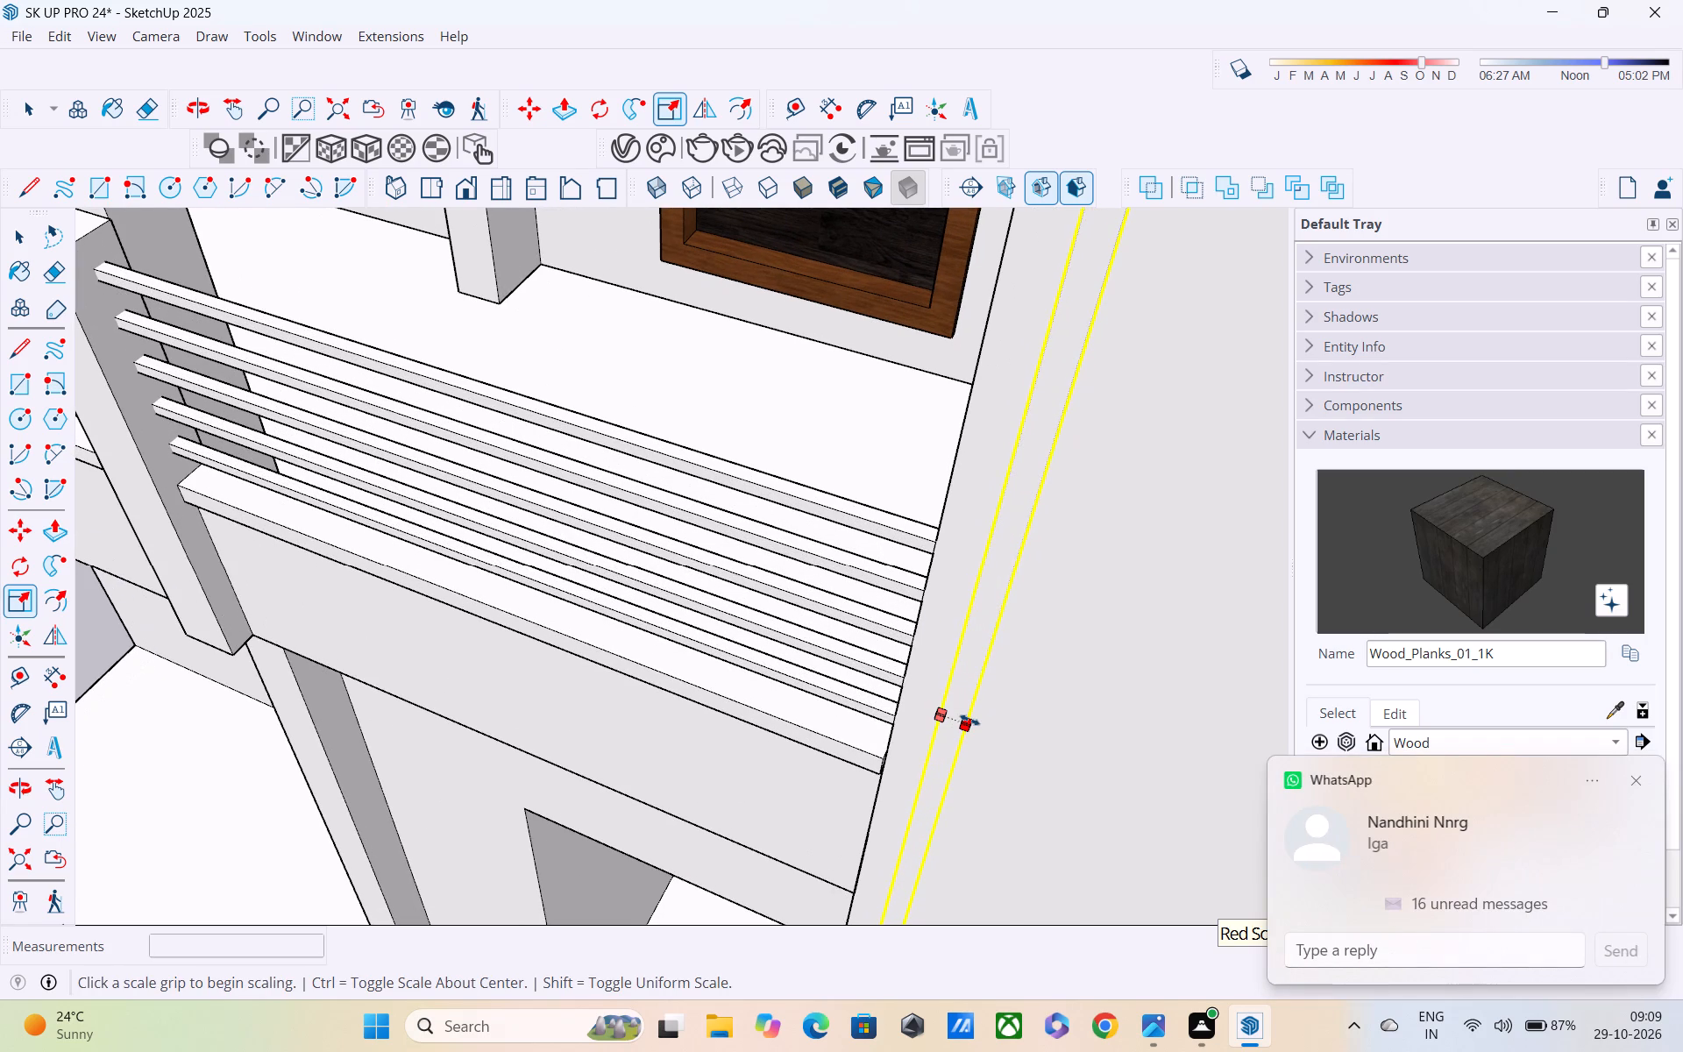
click(970, 728)
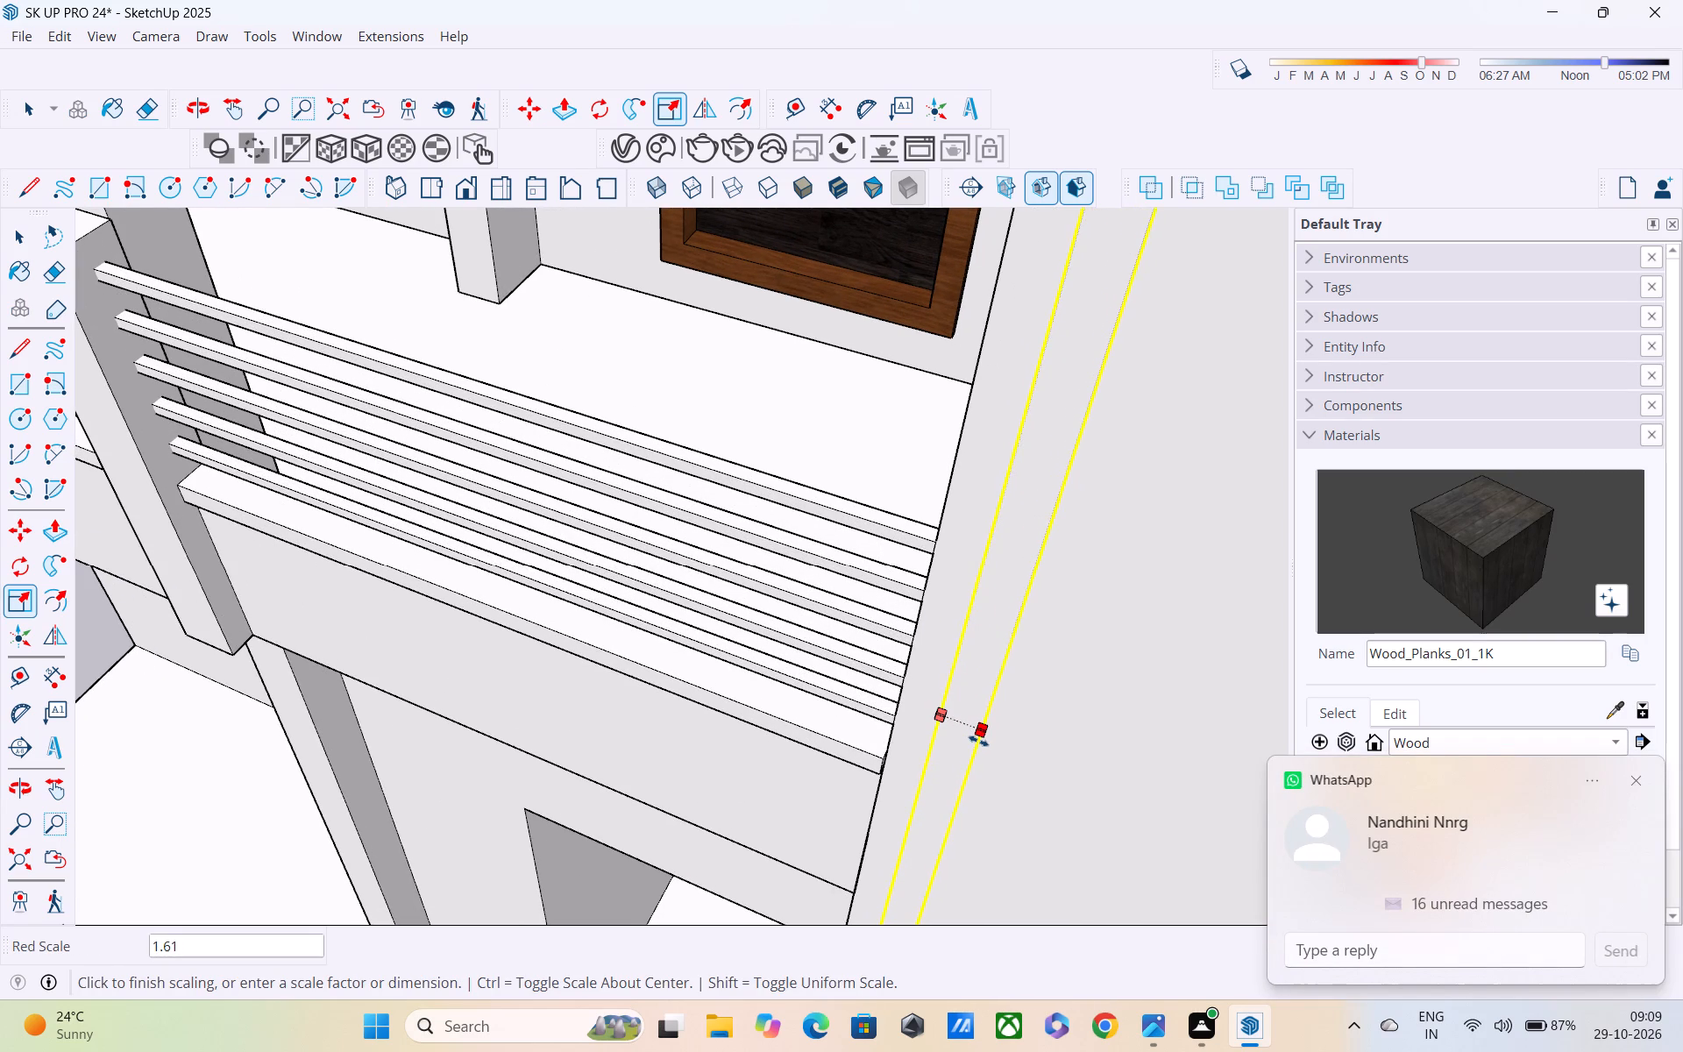
click(978, 741)
Scale the wall strip slightly wider again along the red axis, away from the balcony.
scroll(982, 721, down, 9)
middle_drag(990, 691, 1021, 399)
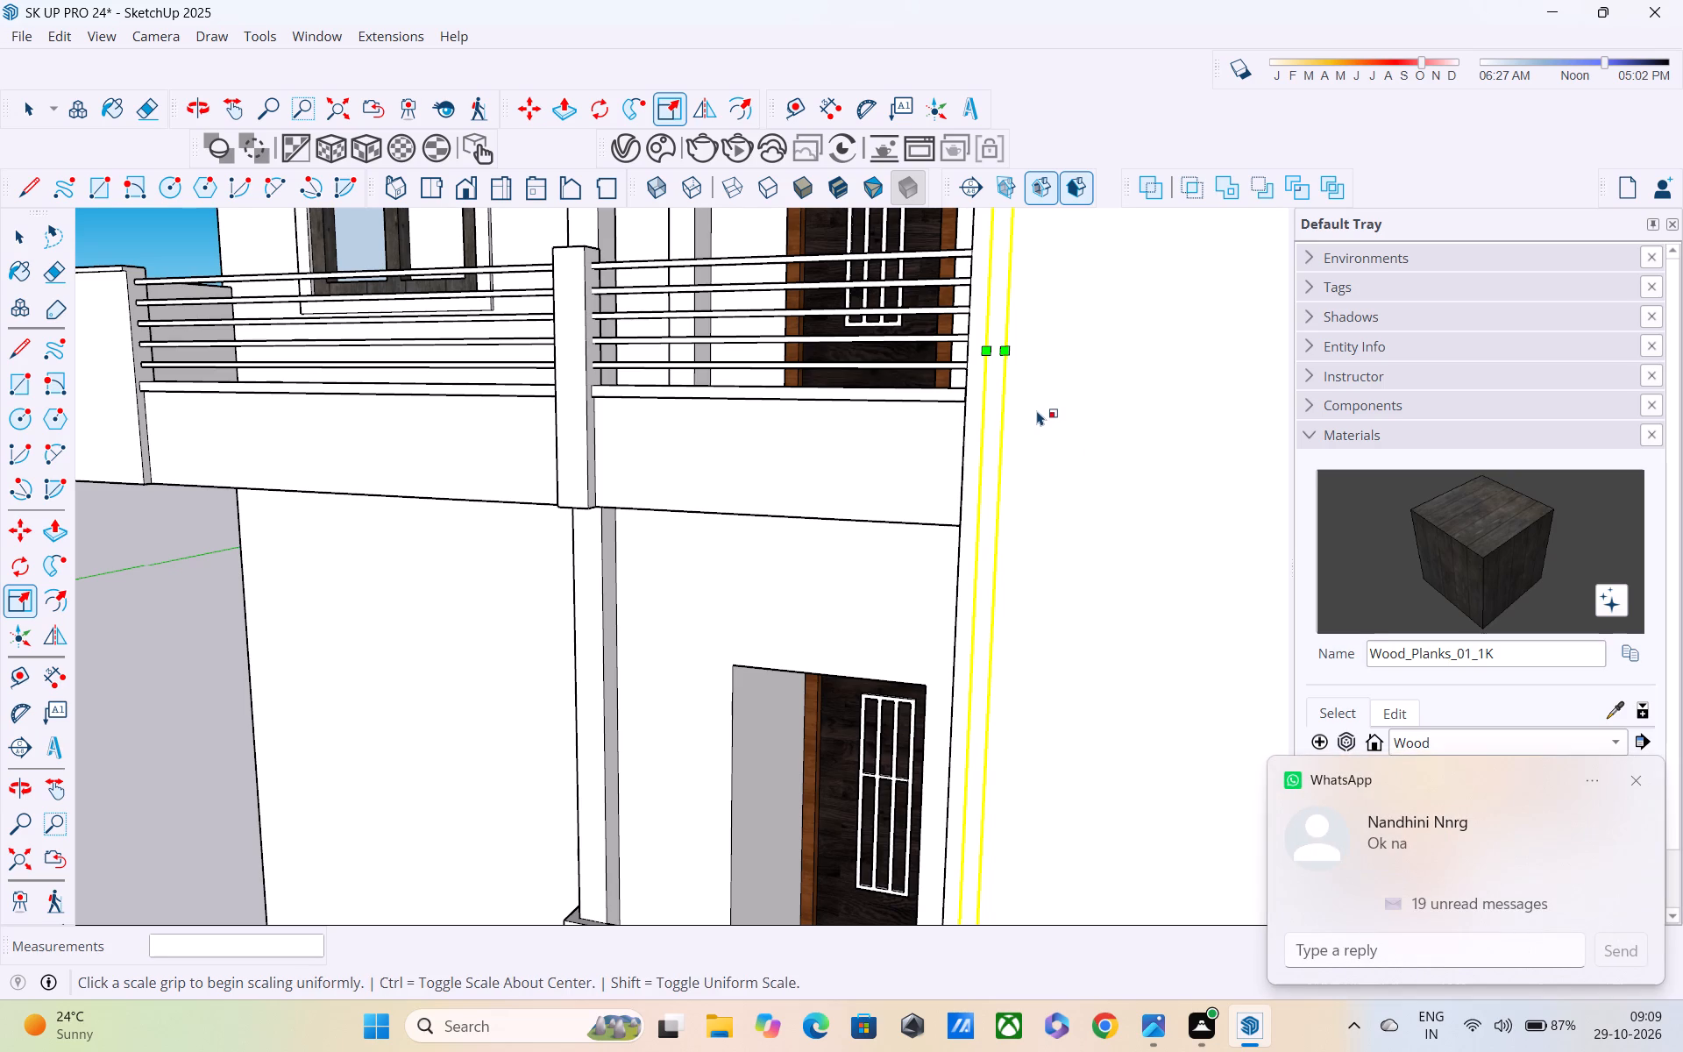
shift+middle_drag(1037, 410, 1052, 604)
scroll(1039, 457, up, 1)
shift+middle_drag(1038, 456, 1038, 530)
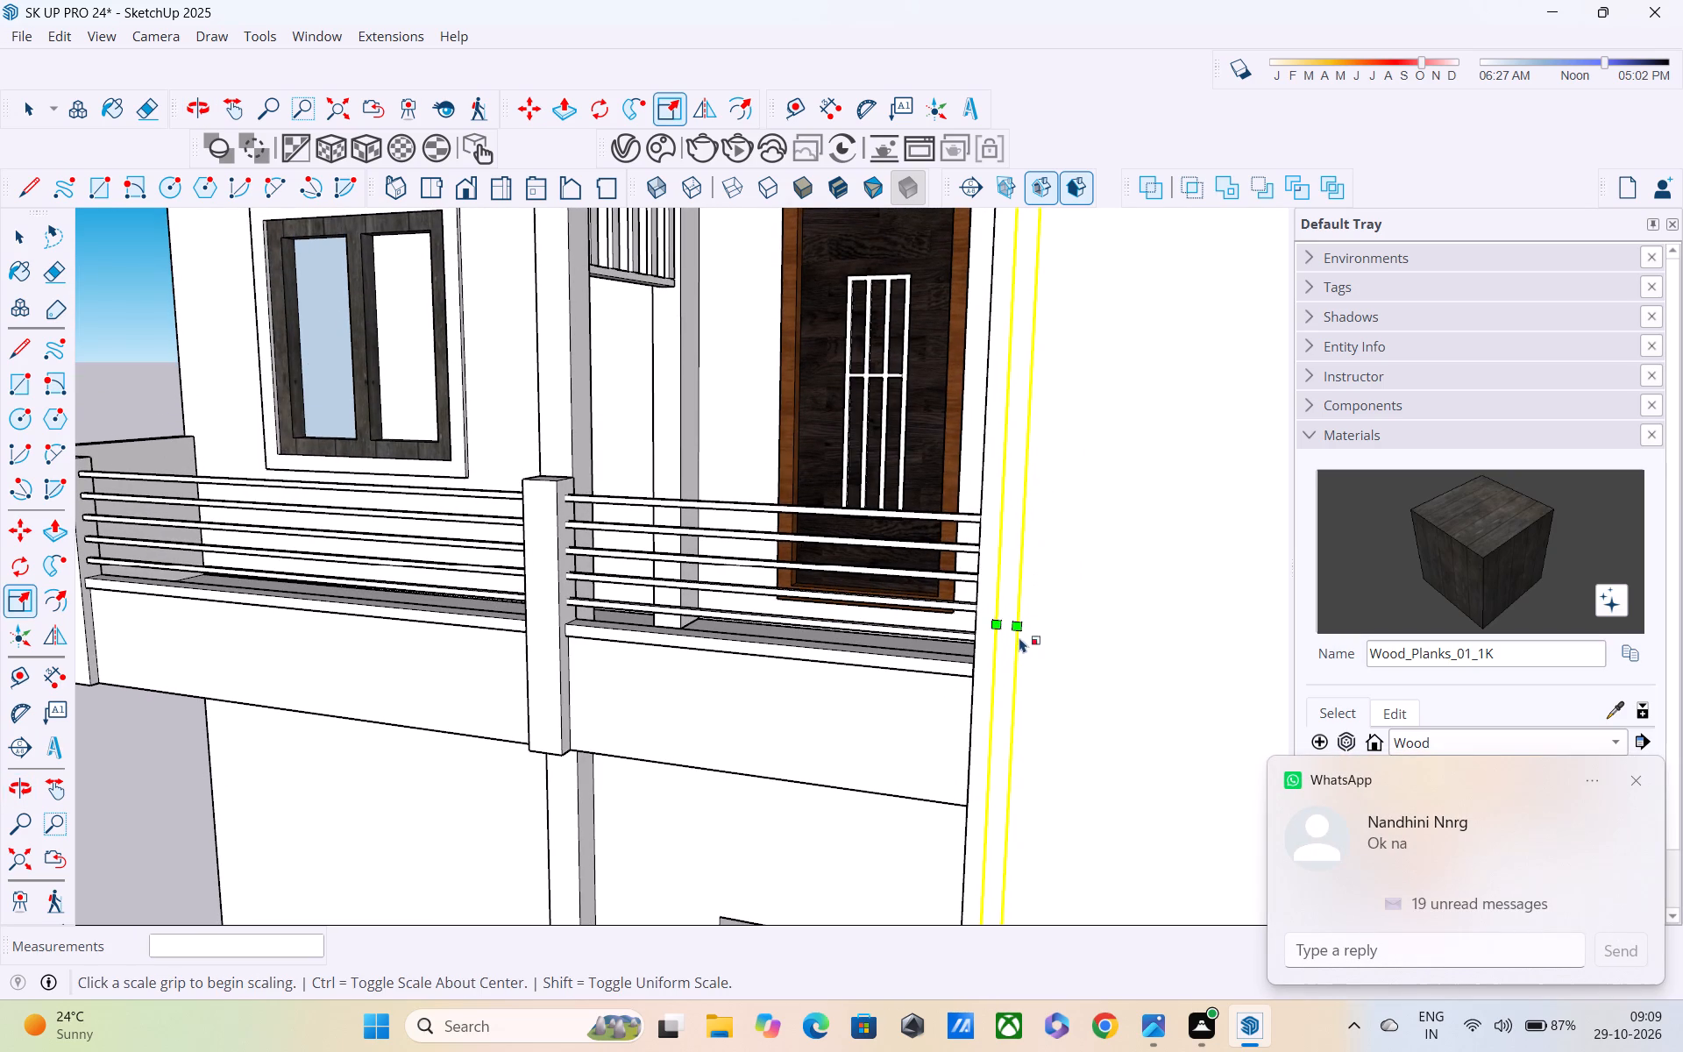
click(1019, 626)
click(1028, 637)
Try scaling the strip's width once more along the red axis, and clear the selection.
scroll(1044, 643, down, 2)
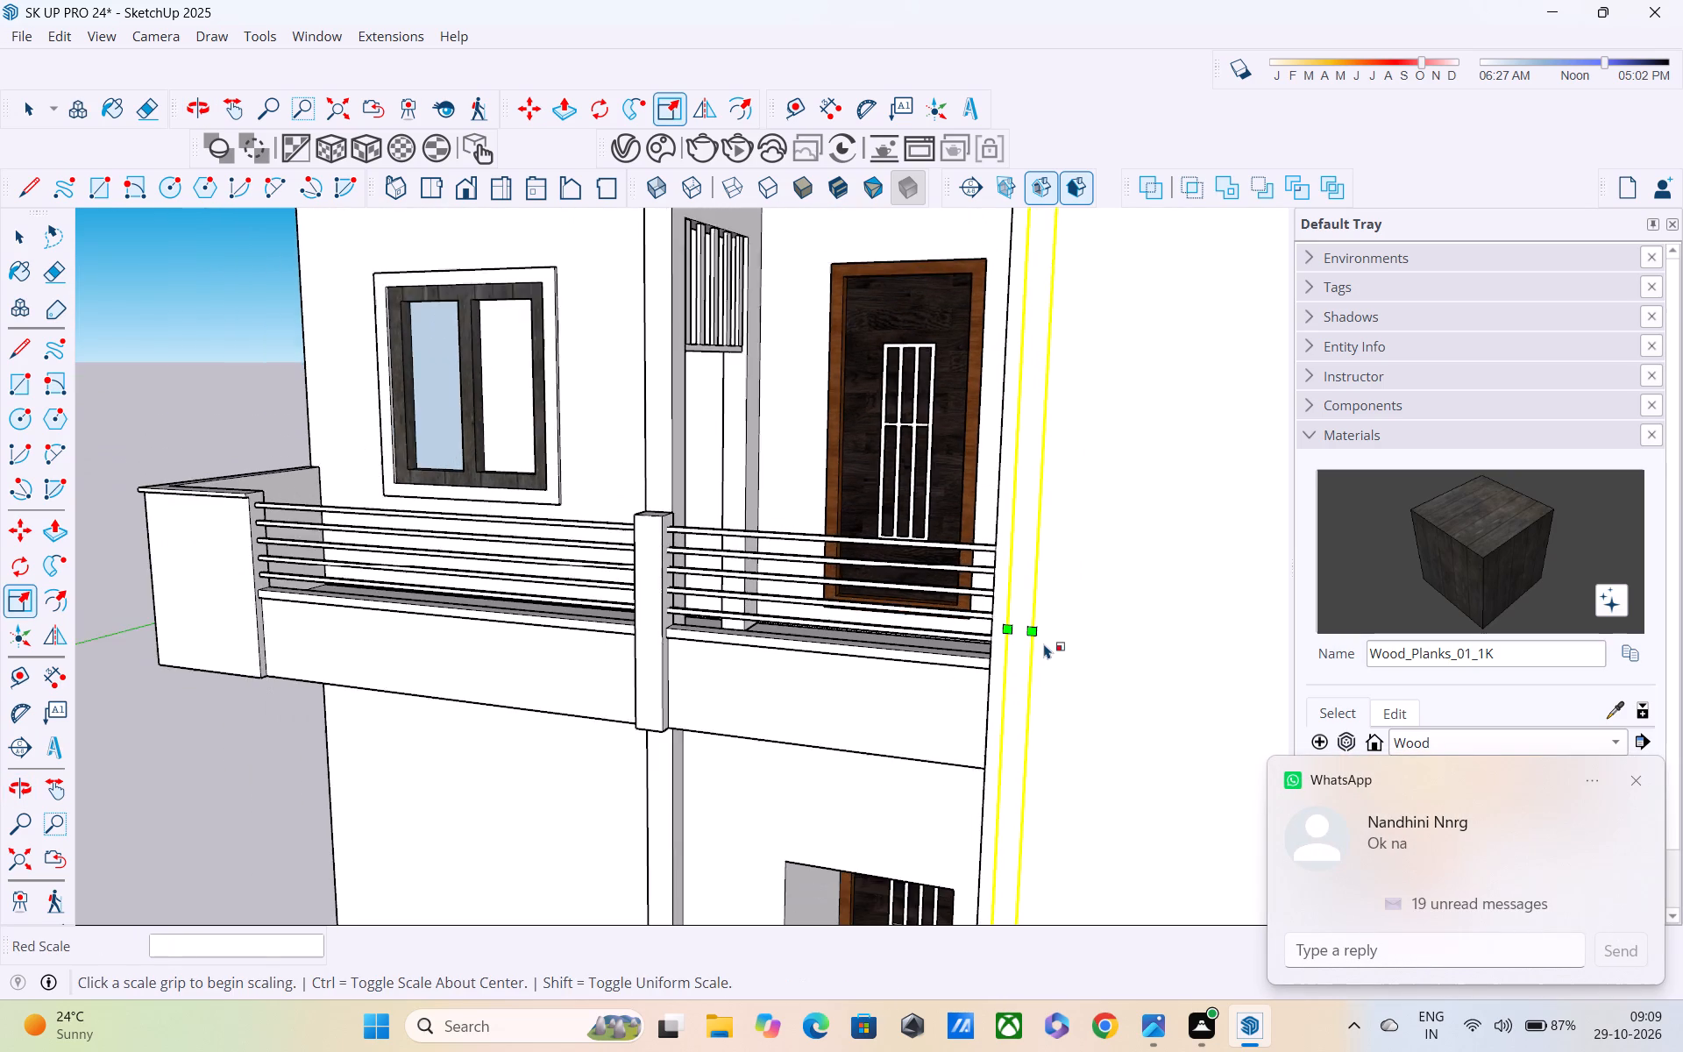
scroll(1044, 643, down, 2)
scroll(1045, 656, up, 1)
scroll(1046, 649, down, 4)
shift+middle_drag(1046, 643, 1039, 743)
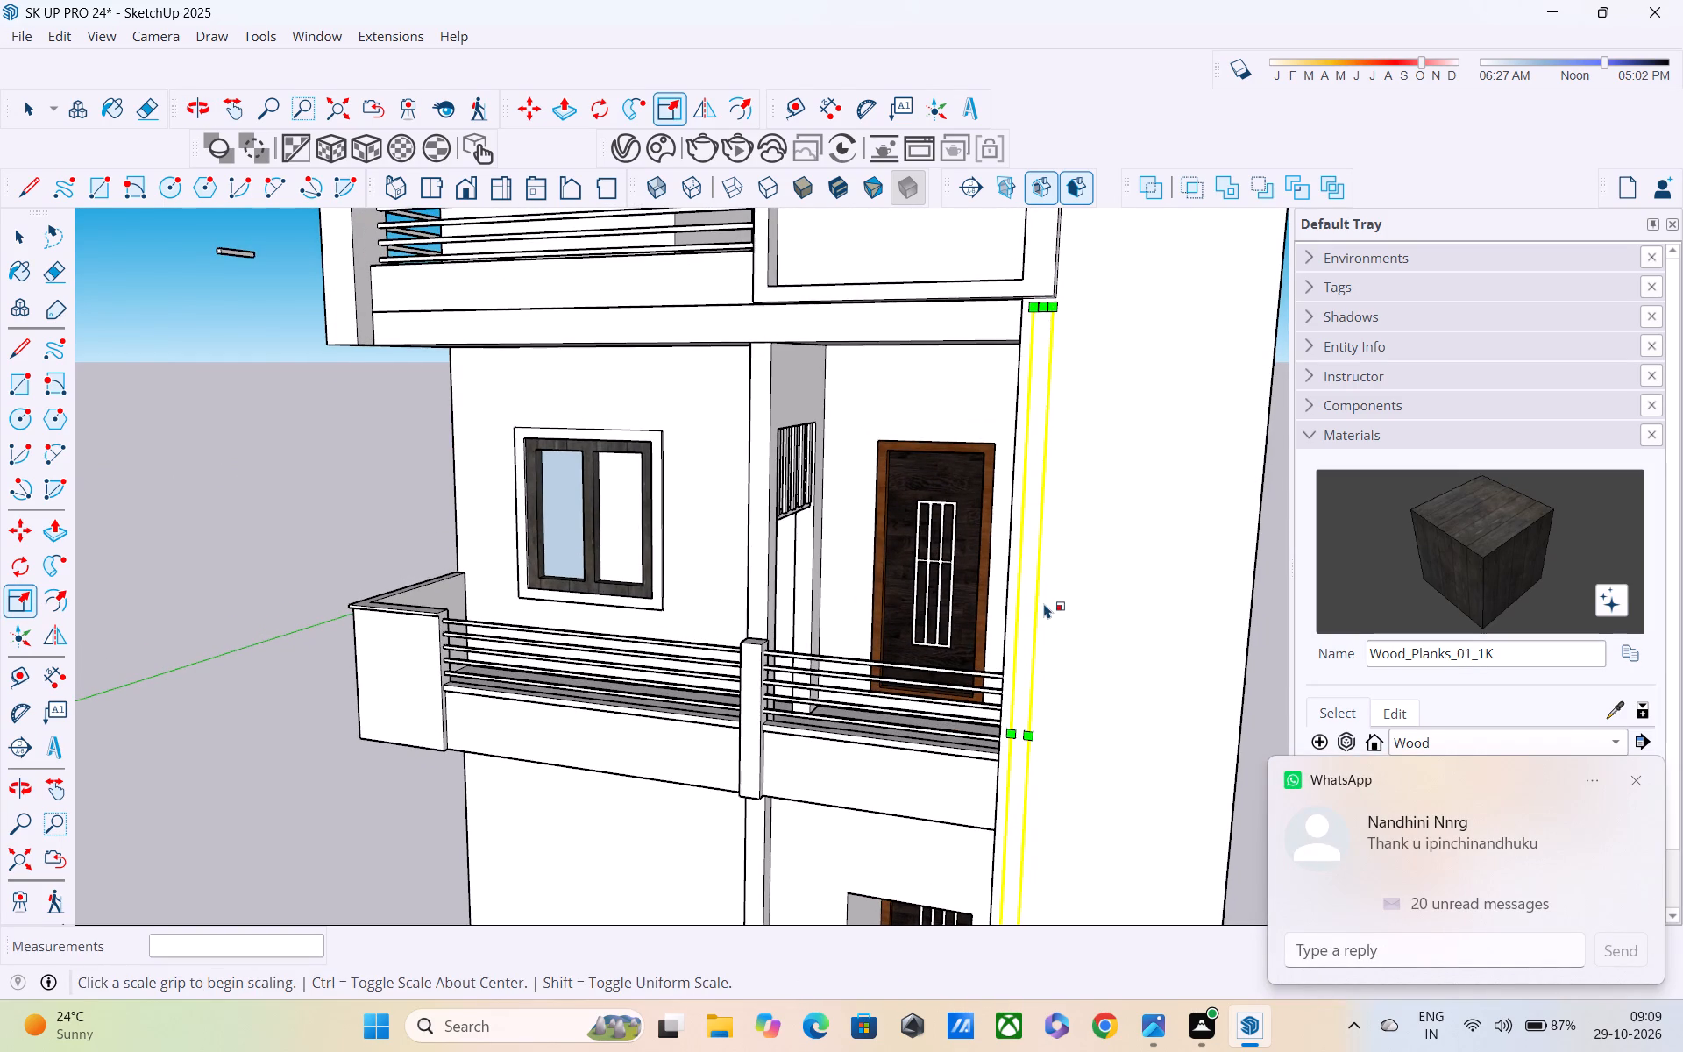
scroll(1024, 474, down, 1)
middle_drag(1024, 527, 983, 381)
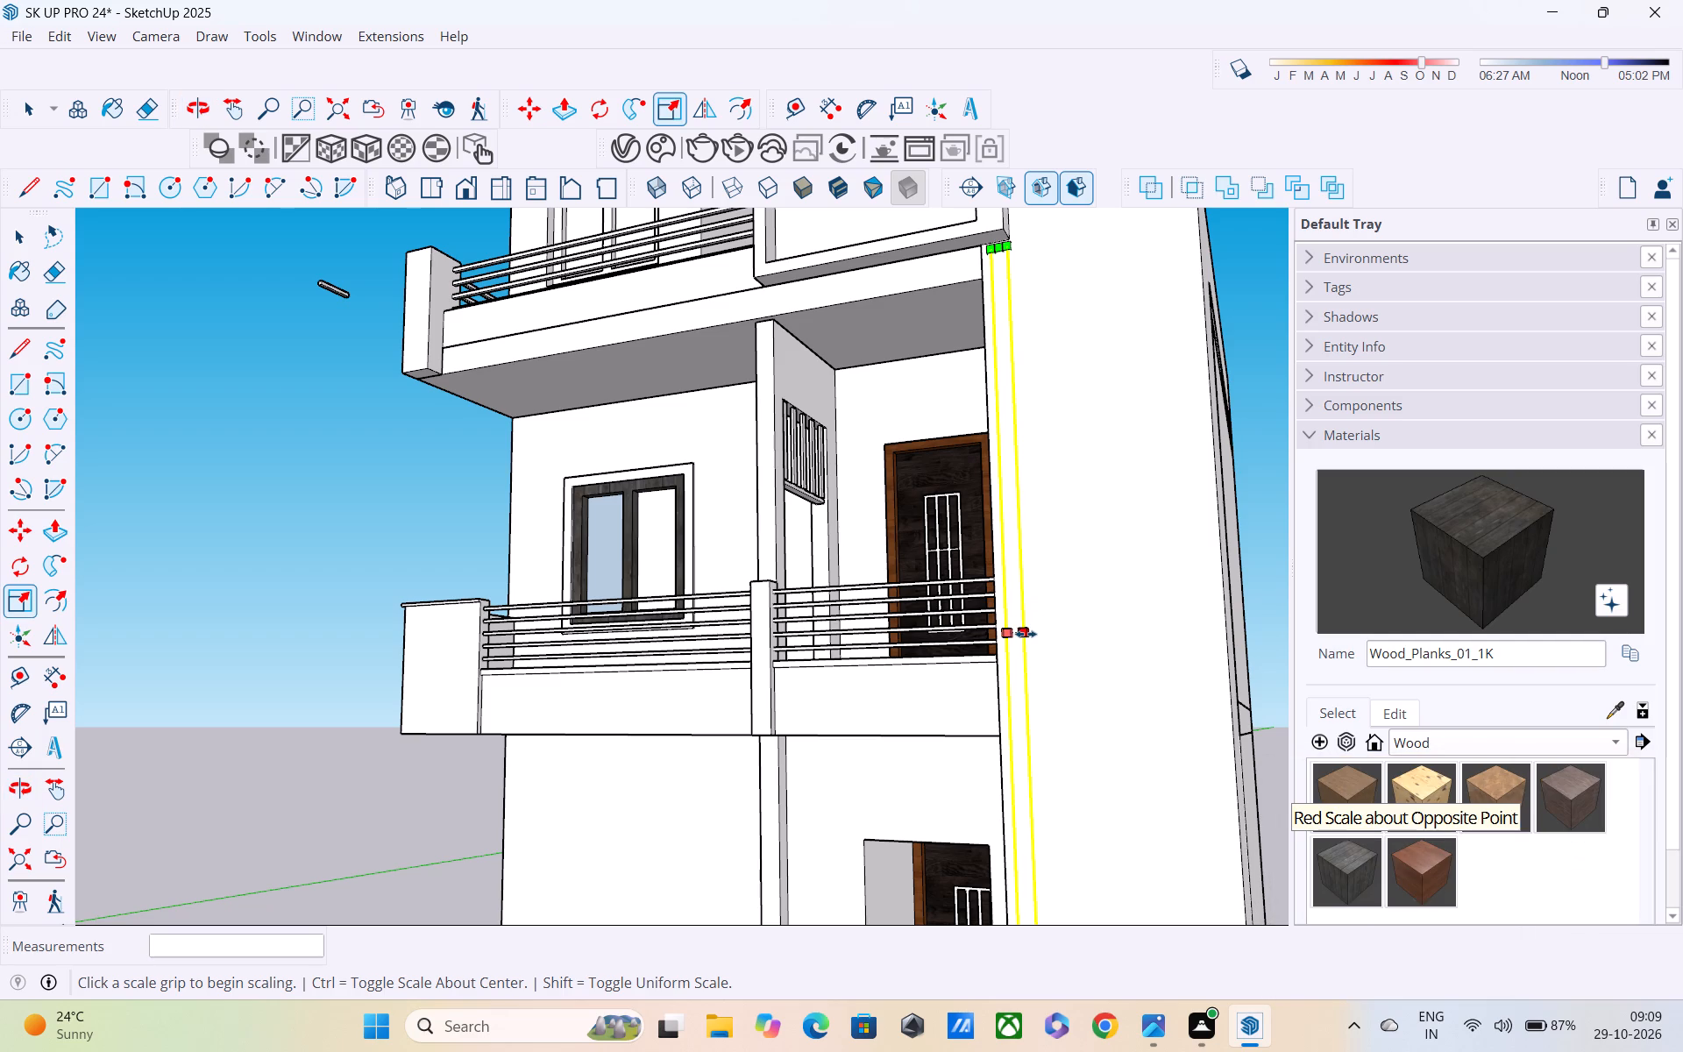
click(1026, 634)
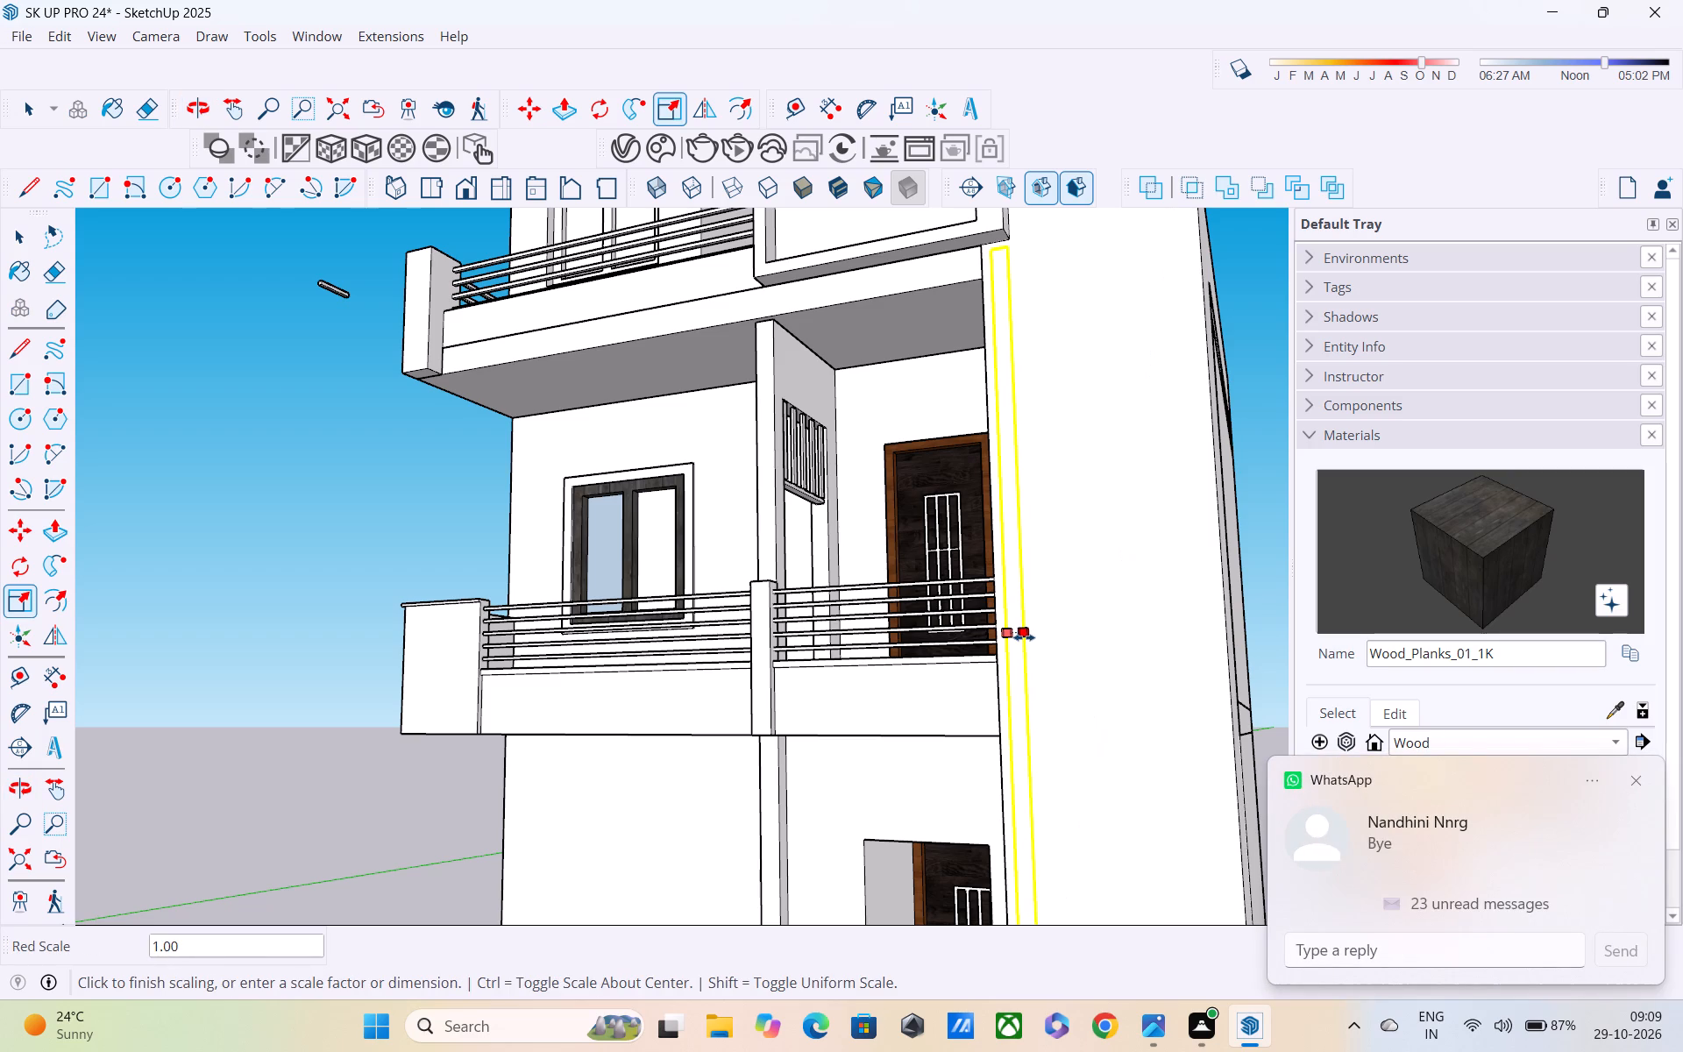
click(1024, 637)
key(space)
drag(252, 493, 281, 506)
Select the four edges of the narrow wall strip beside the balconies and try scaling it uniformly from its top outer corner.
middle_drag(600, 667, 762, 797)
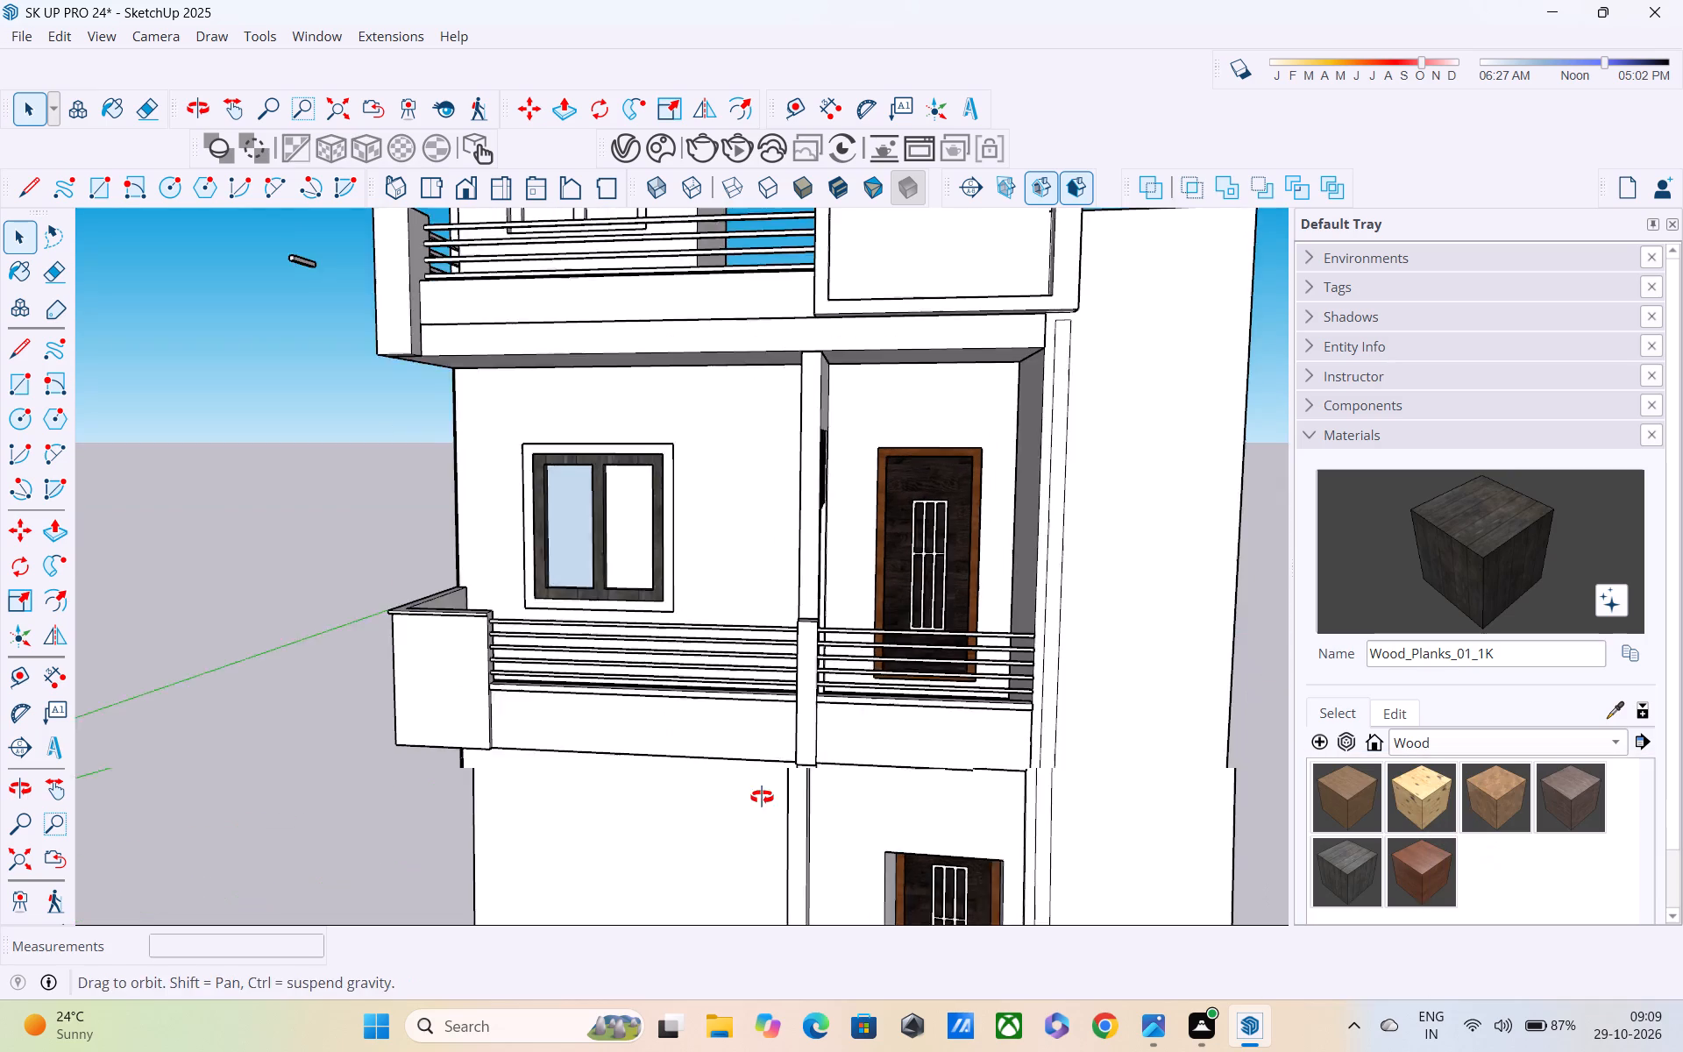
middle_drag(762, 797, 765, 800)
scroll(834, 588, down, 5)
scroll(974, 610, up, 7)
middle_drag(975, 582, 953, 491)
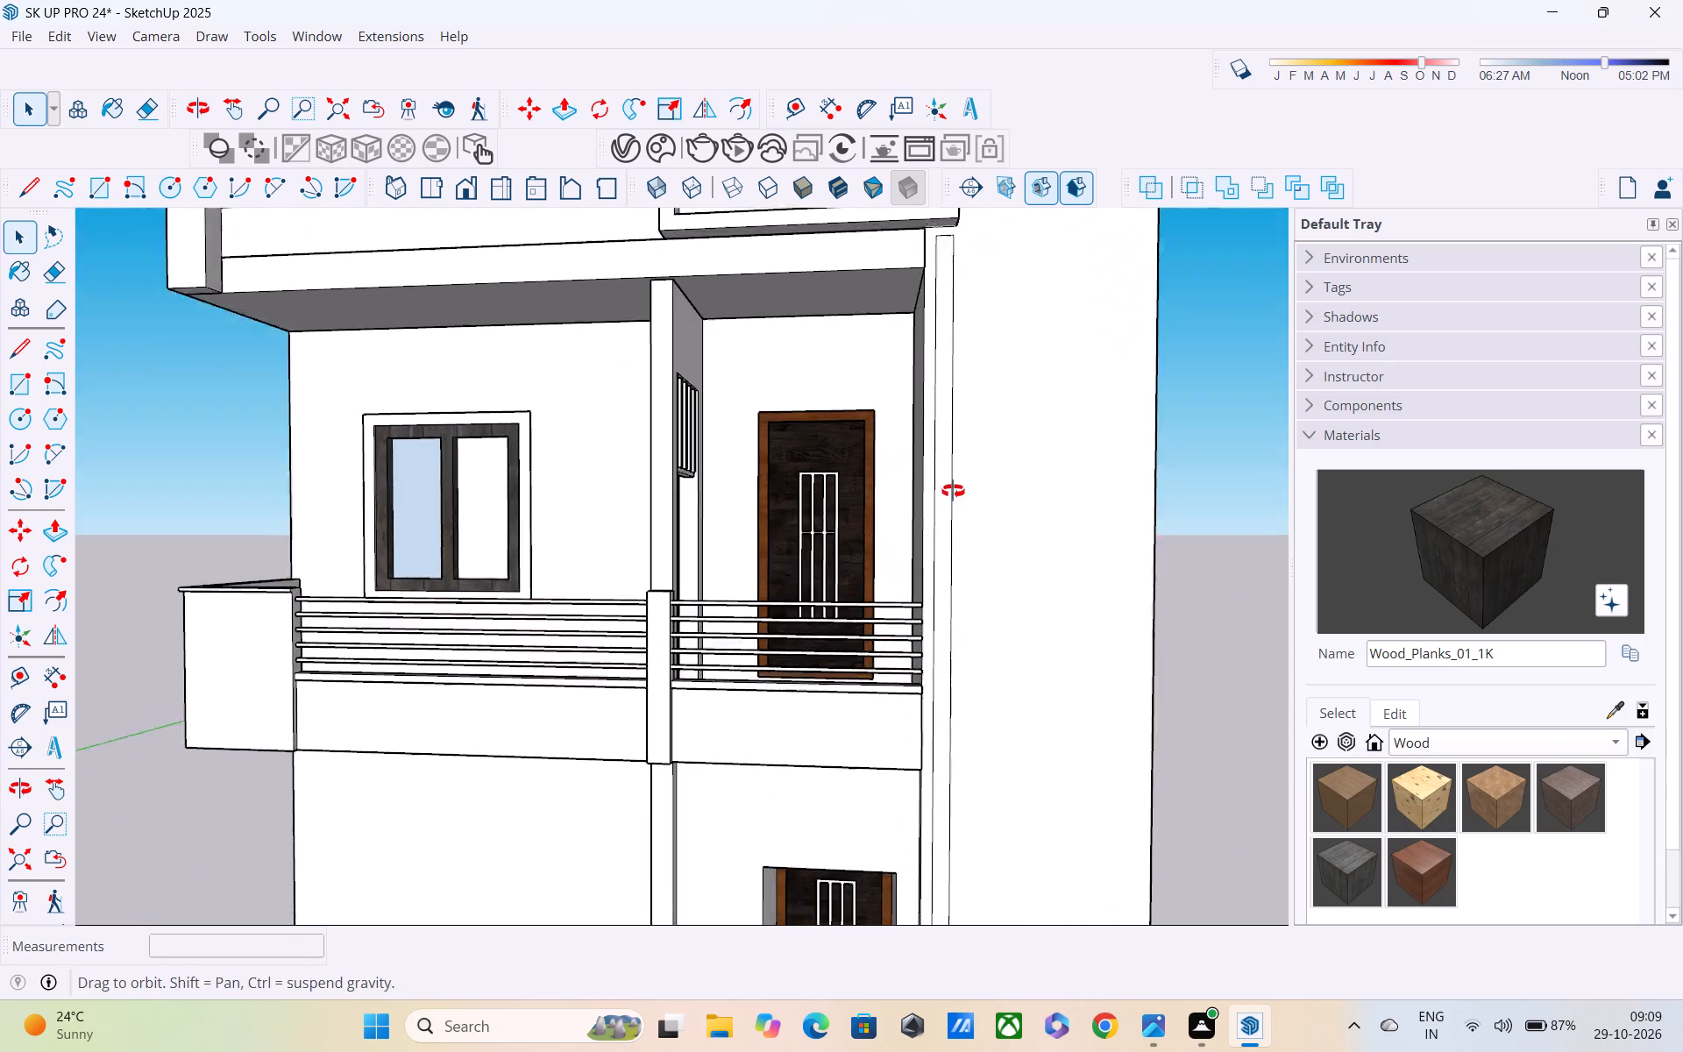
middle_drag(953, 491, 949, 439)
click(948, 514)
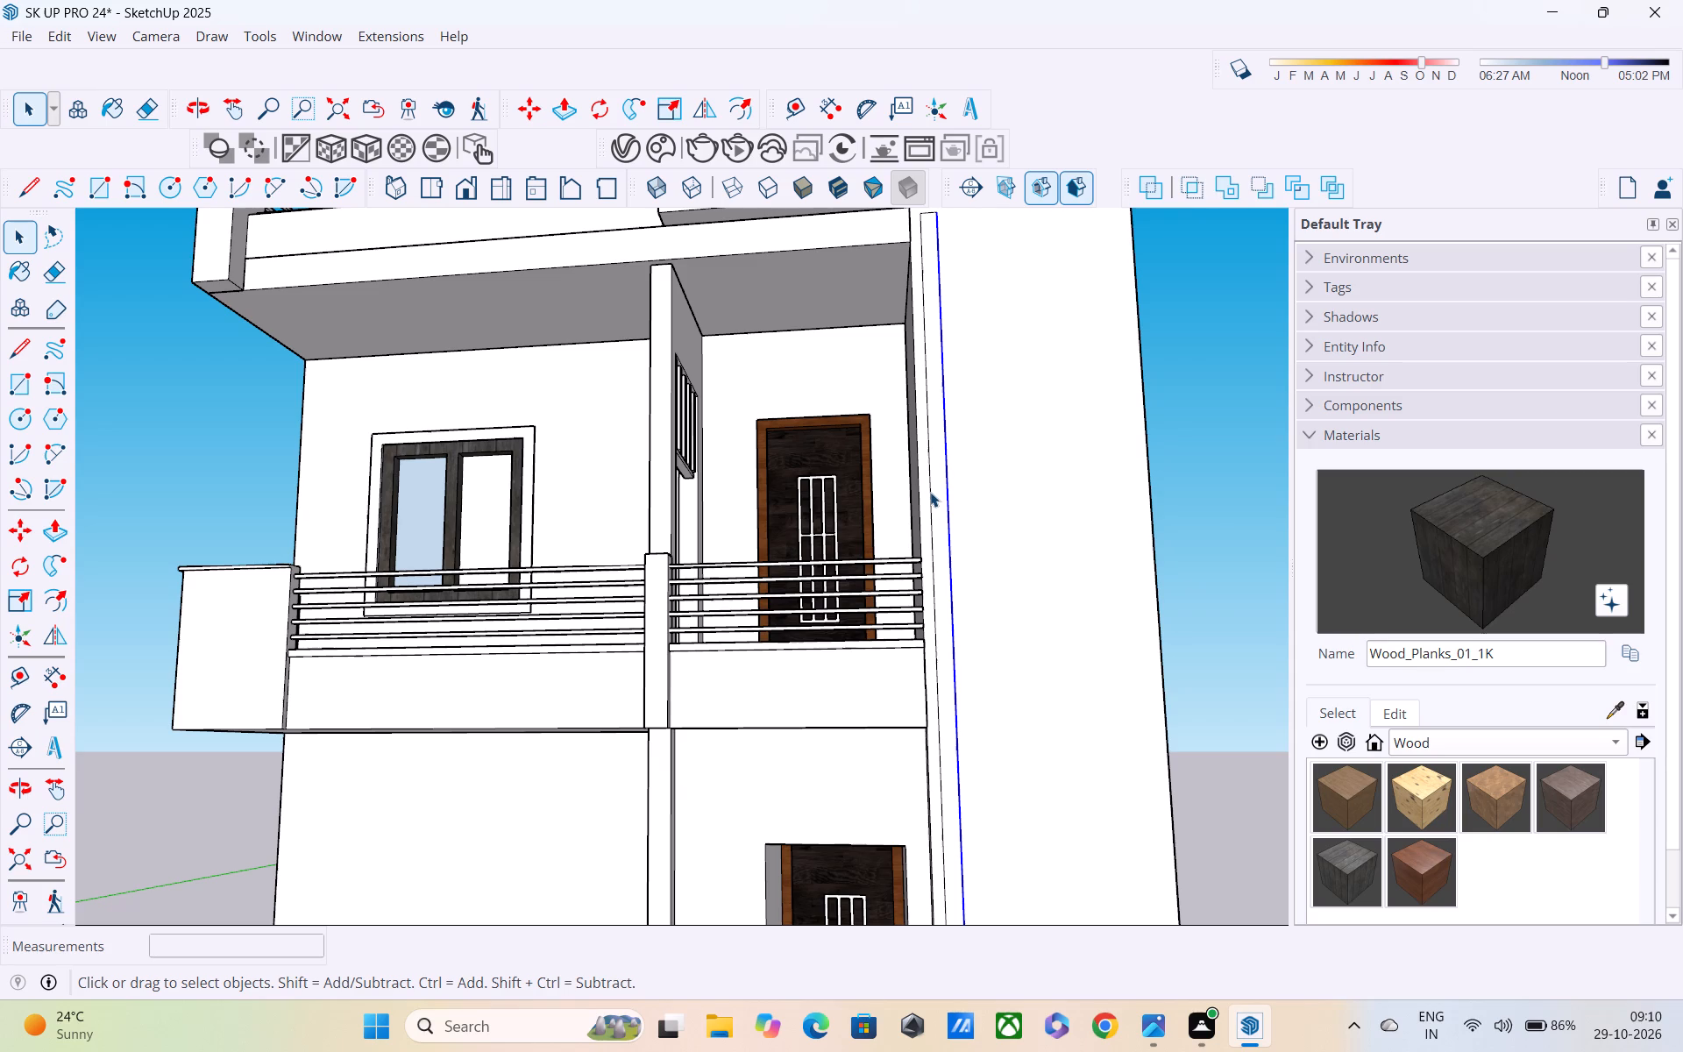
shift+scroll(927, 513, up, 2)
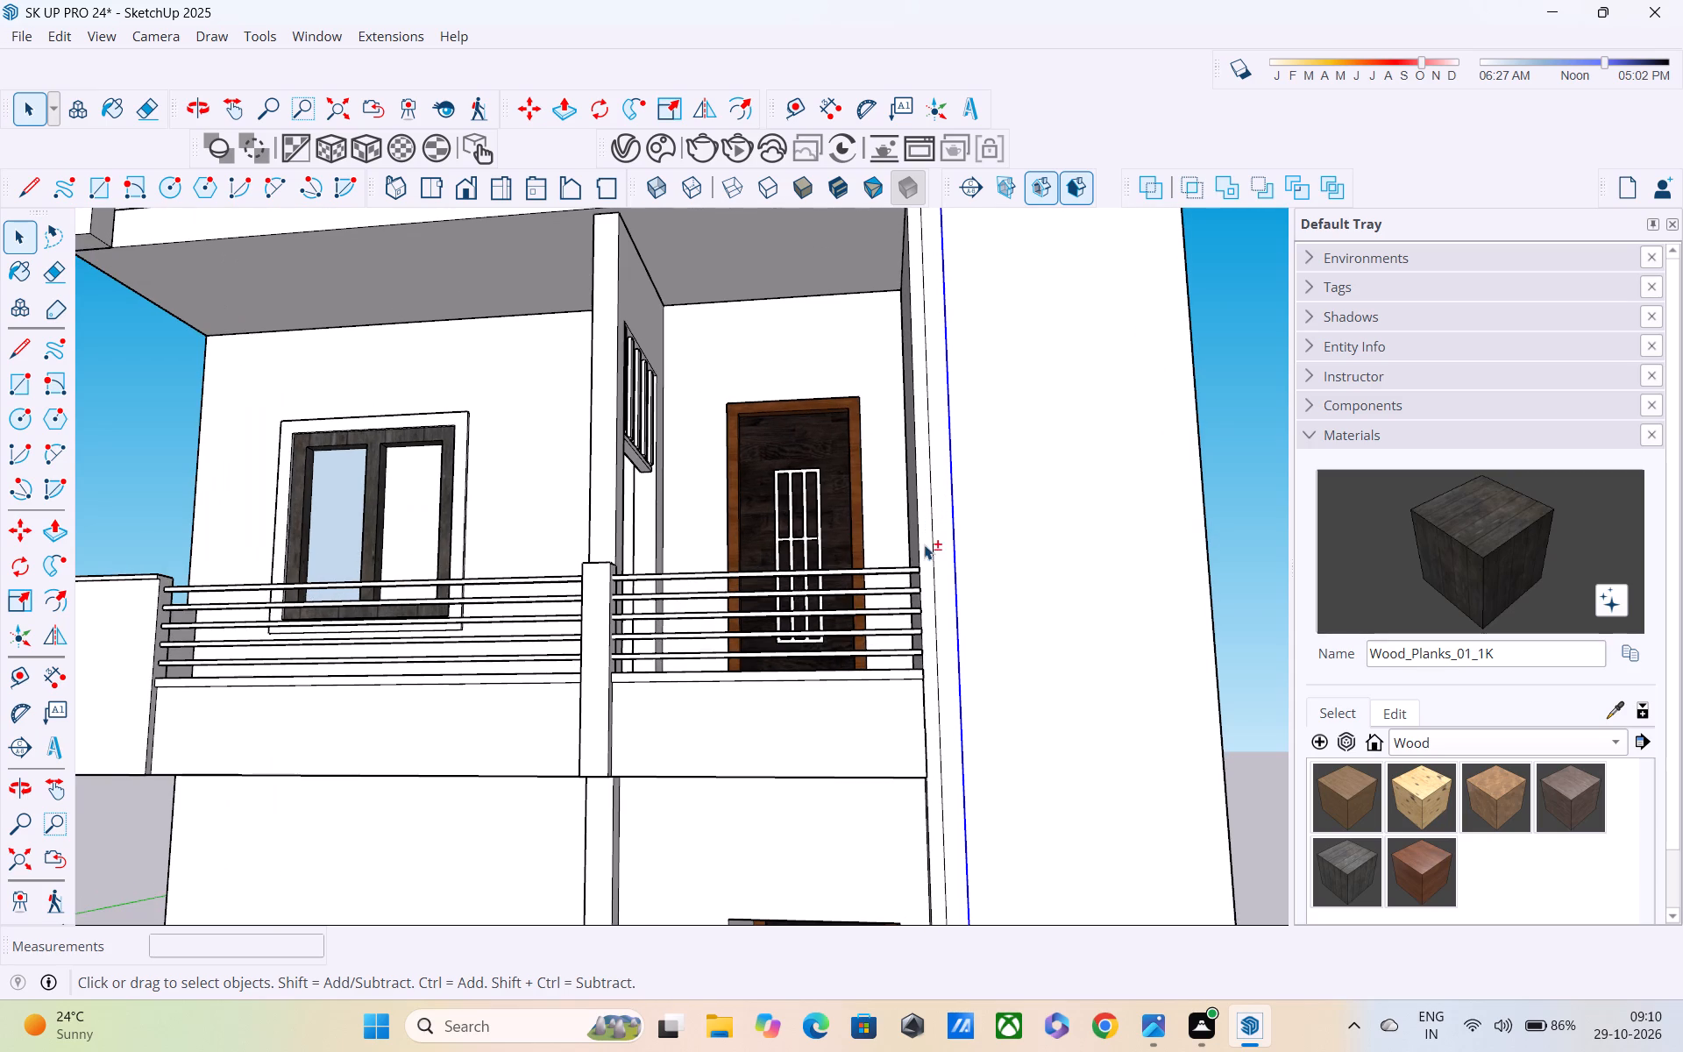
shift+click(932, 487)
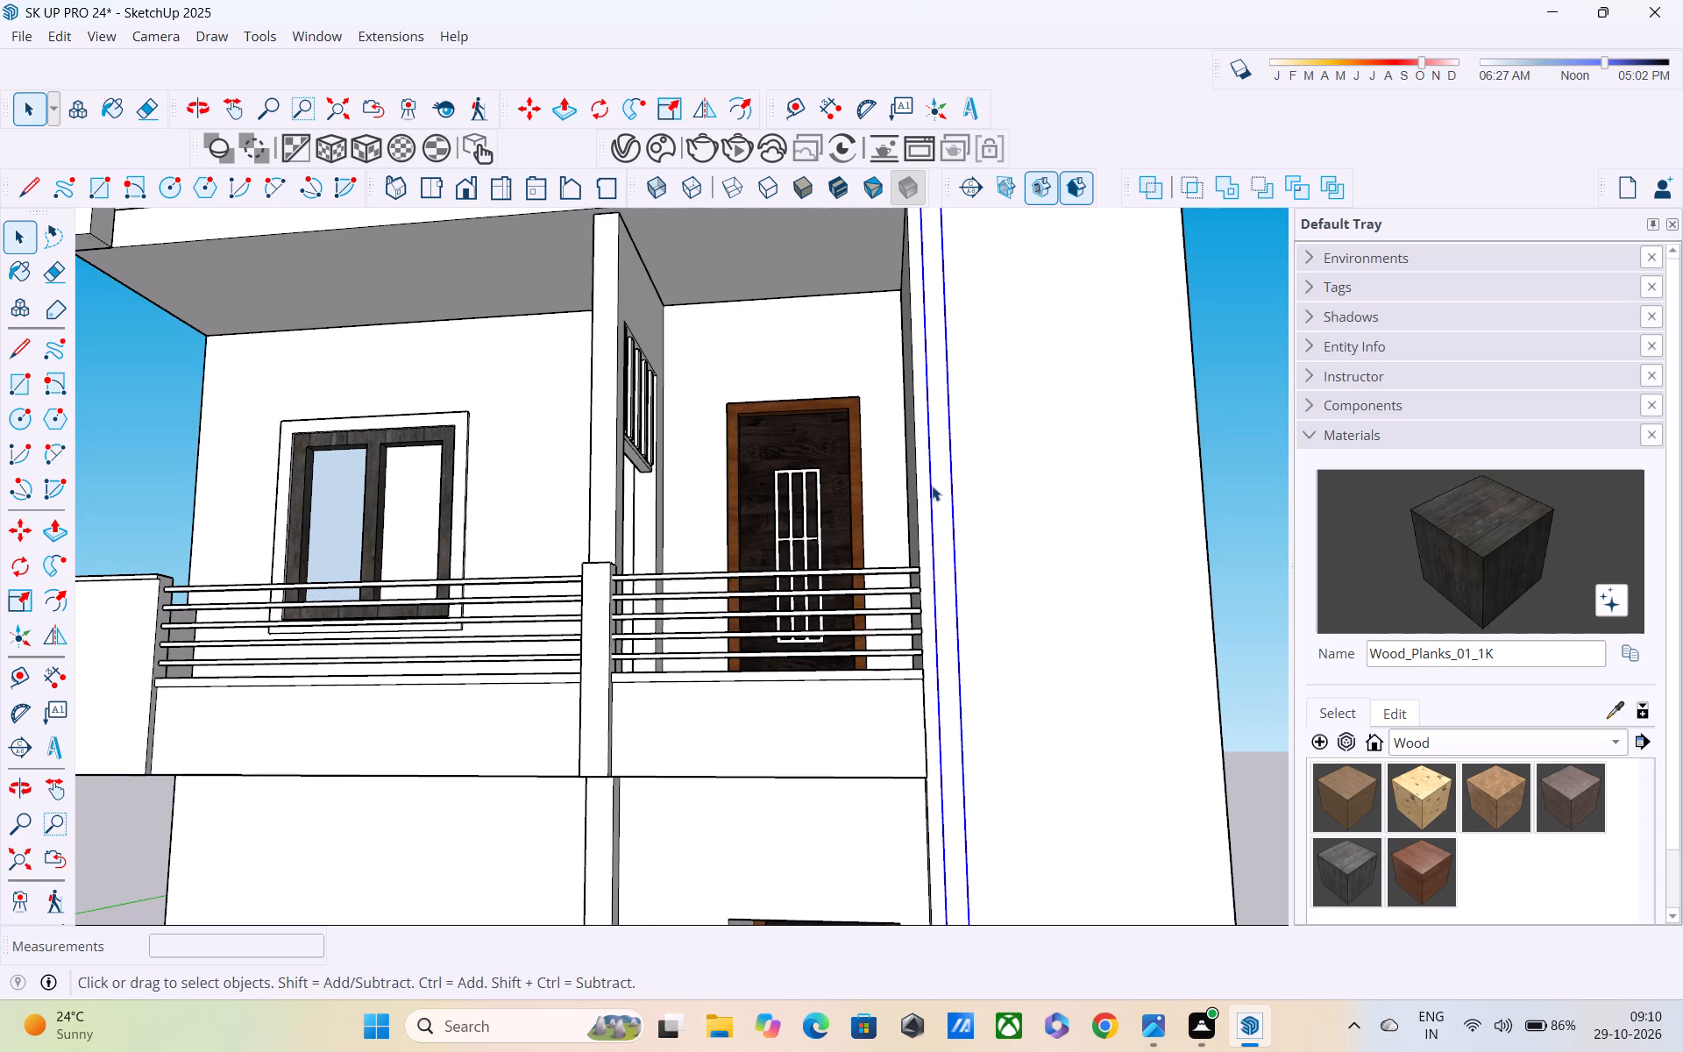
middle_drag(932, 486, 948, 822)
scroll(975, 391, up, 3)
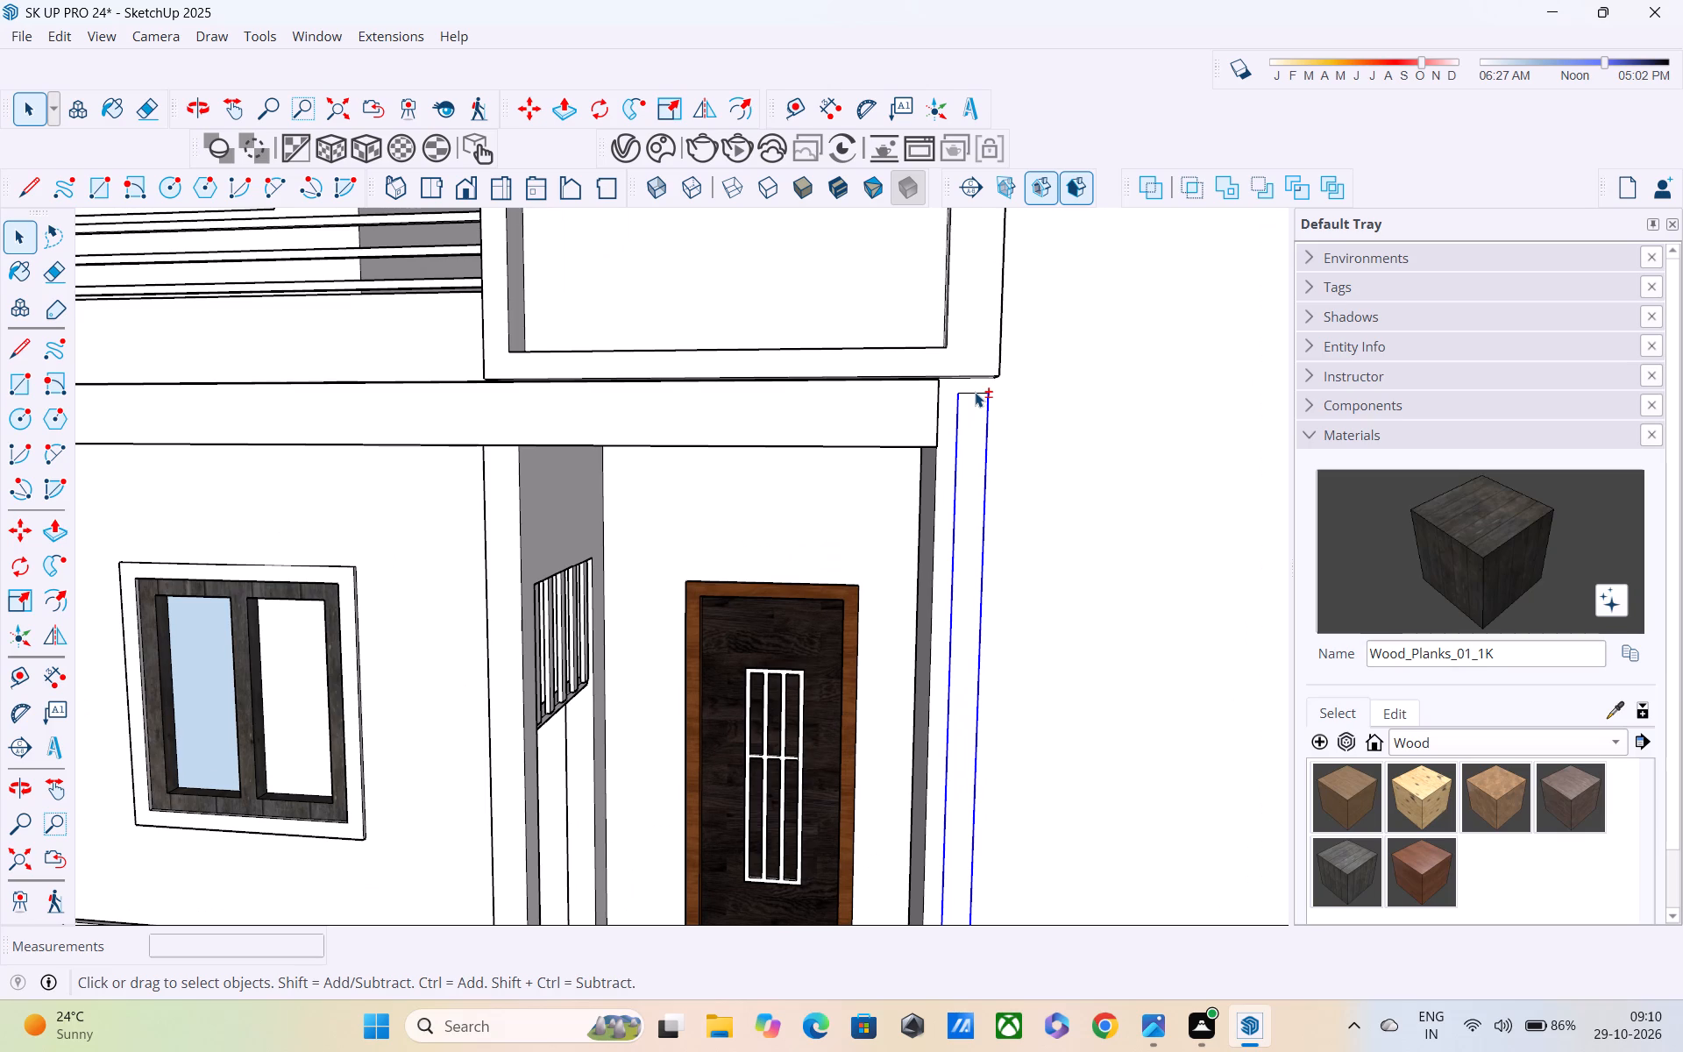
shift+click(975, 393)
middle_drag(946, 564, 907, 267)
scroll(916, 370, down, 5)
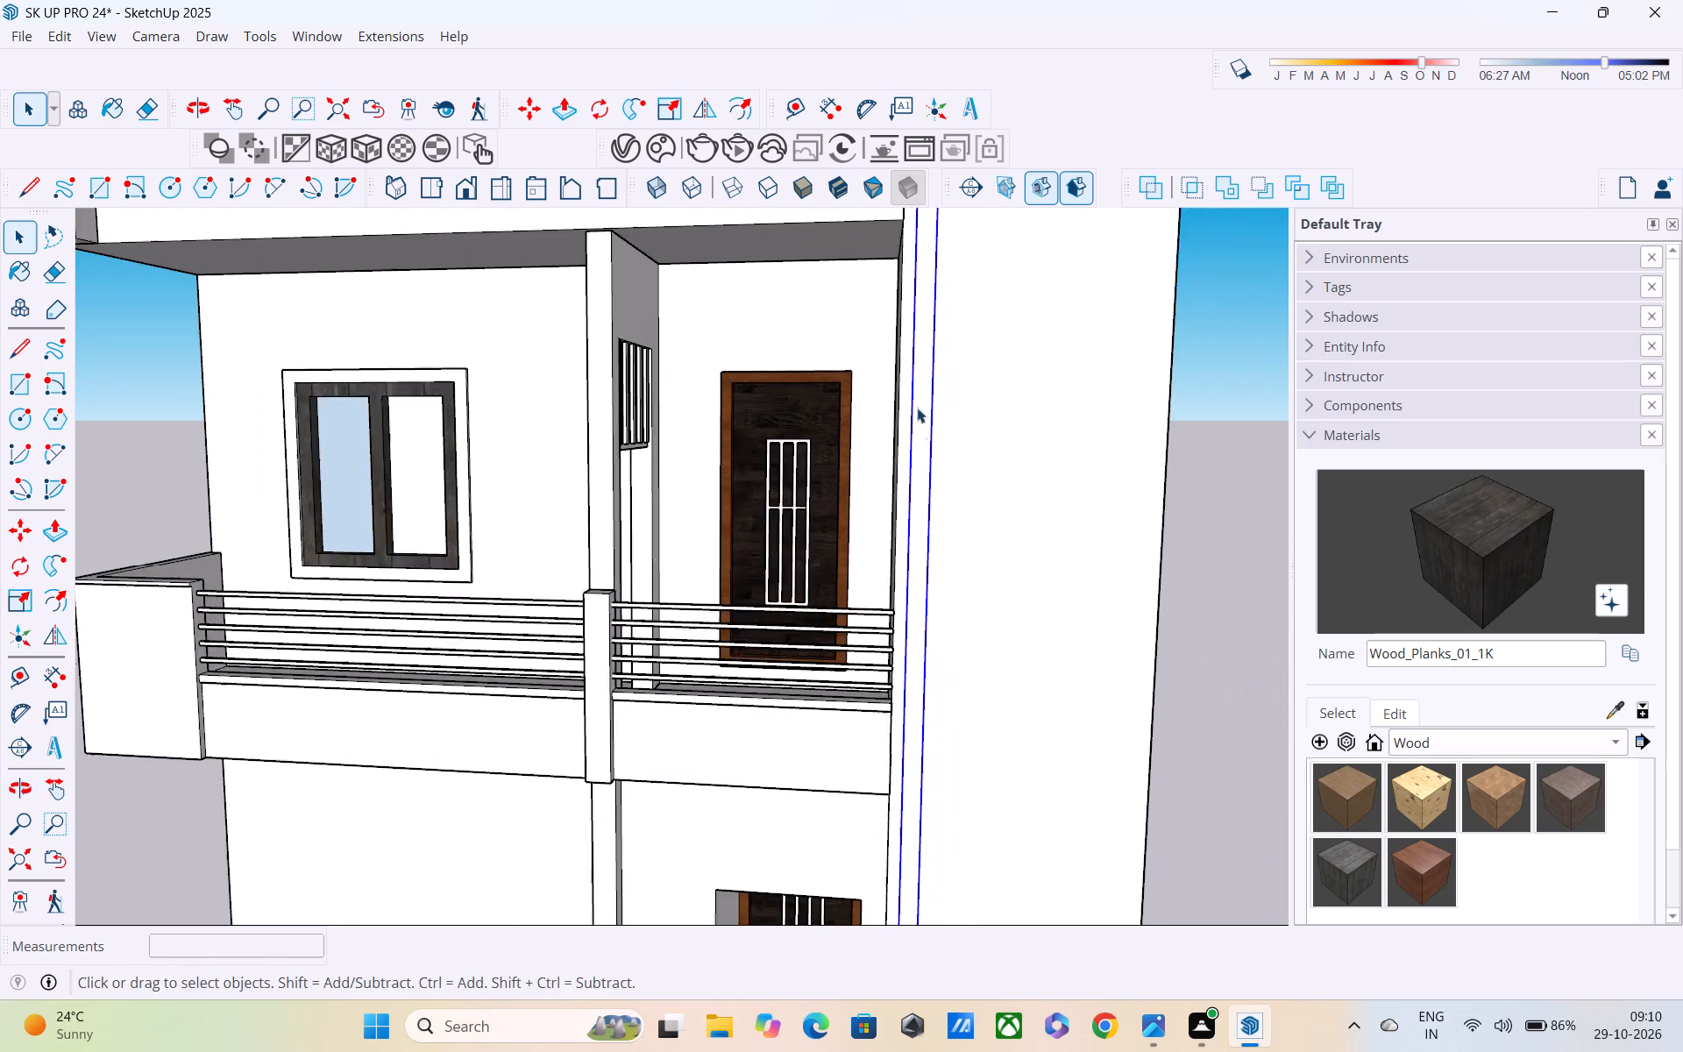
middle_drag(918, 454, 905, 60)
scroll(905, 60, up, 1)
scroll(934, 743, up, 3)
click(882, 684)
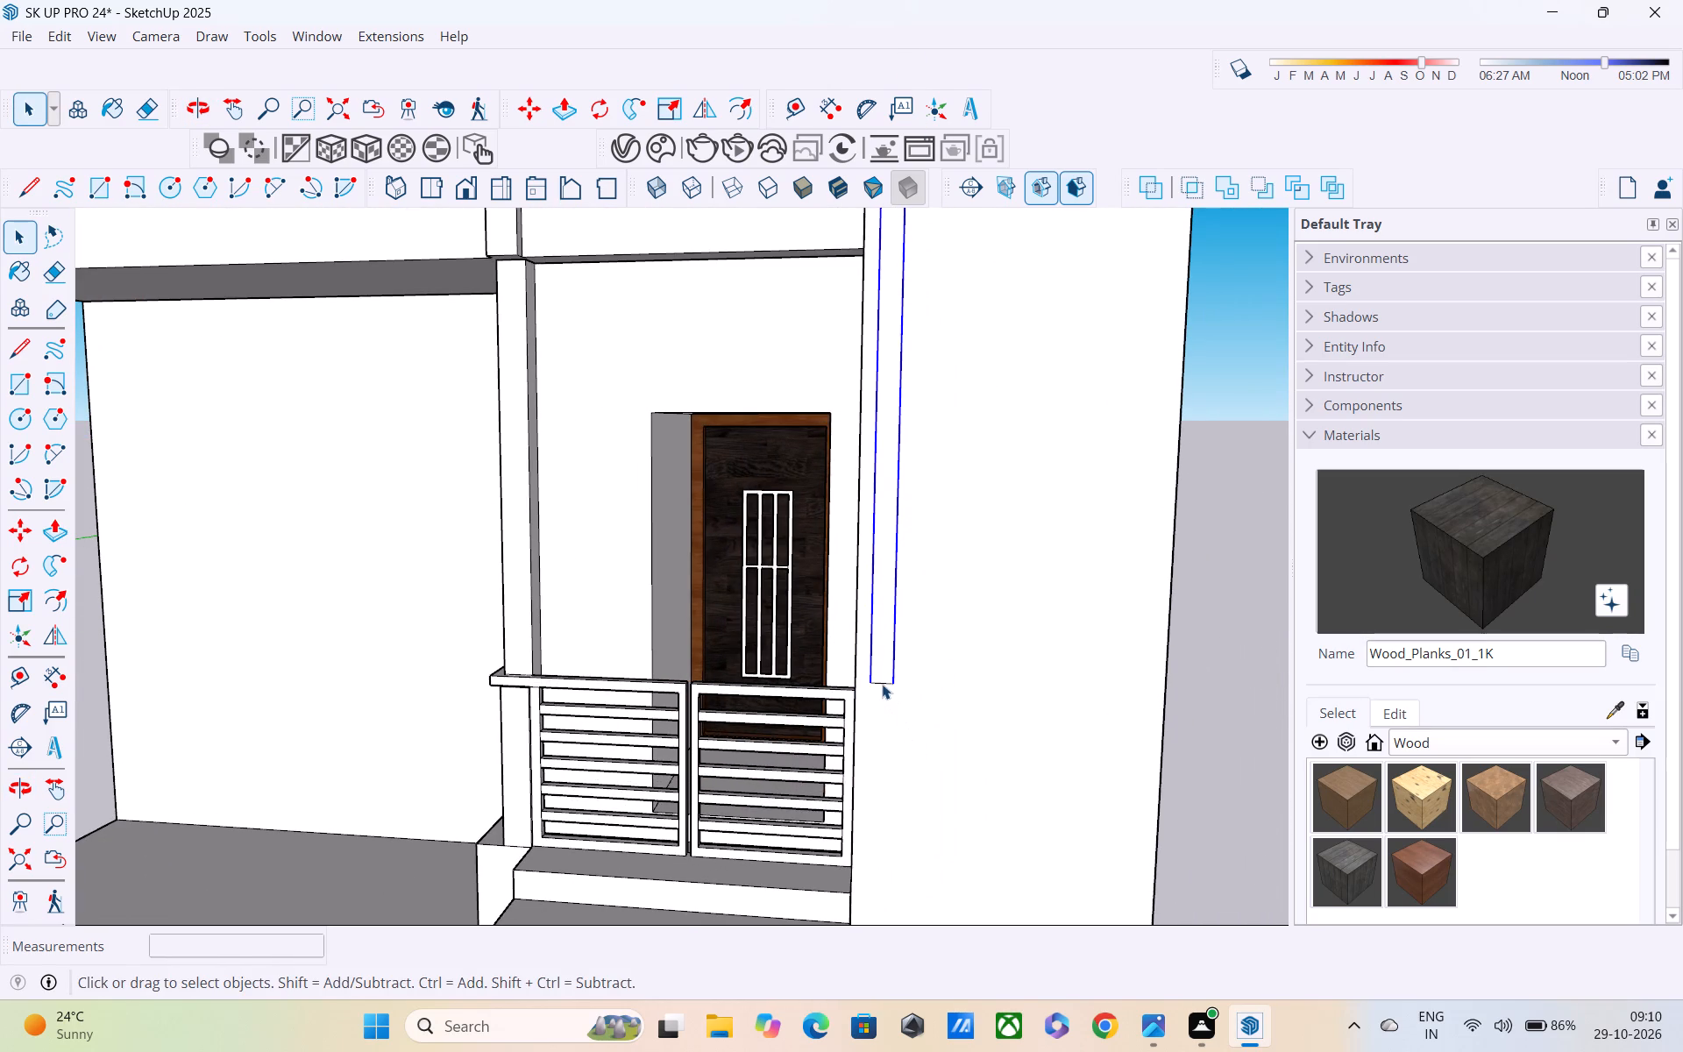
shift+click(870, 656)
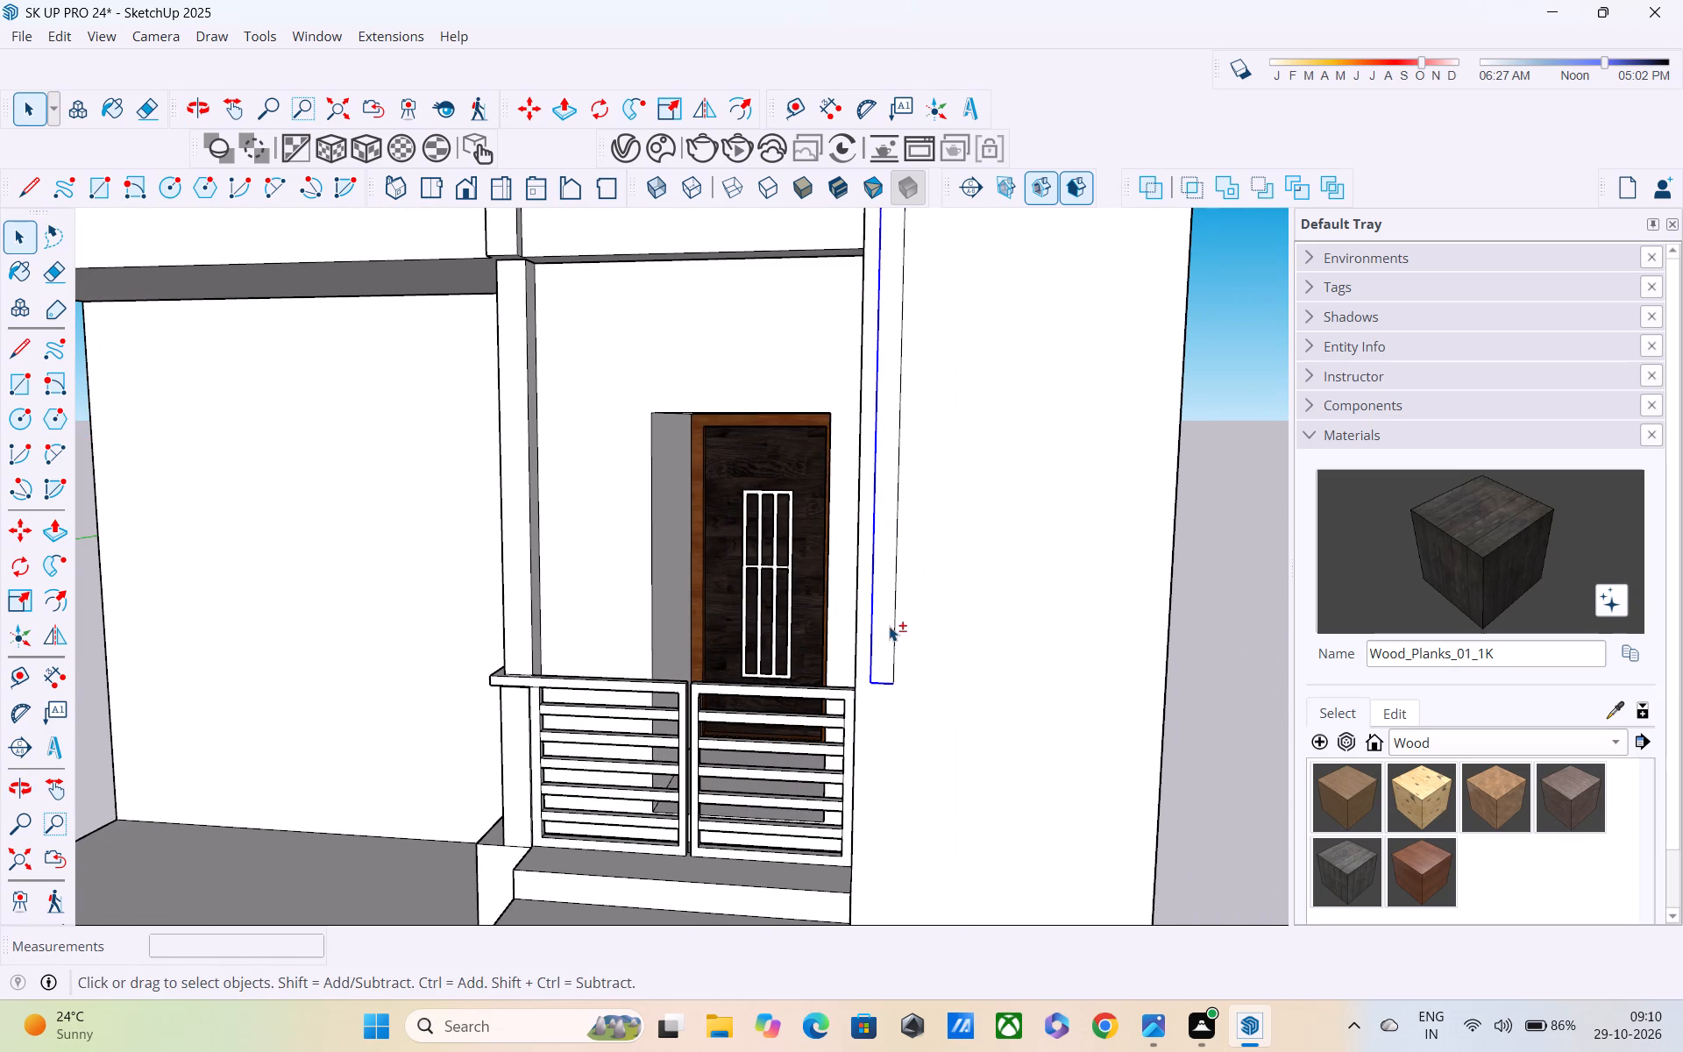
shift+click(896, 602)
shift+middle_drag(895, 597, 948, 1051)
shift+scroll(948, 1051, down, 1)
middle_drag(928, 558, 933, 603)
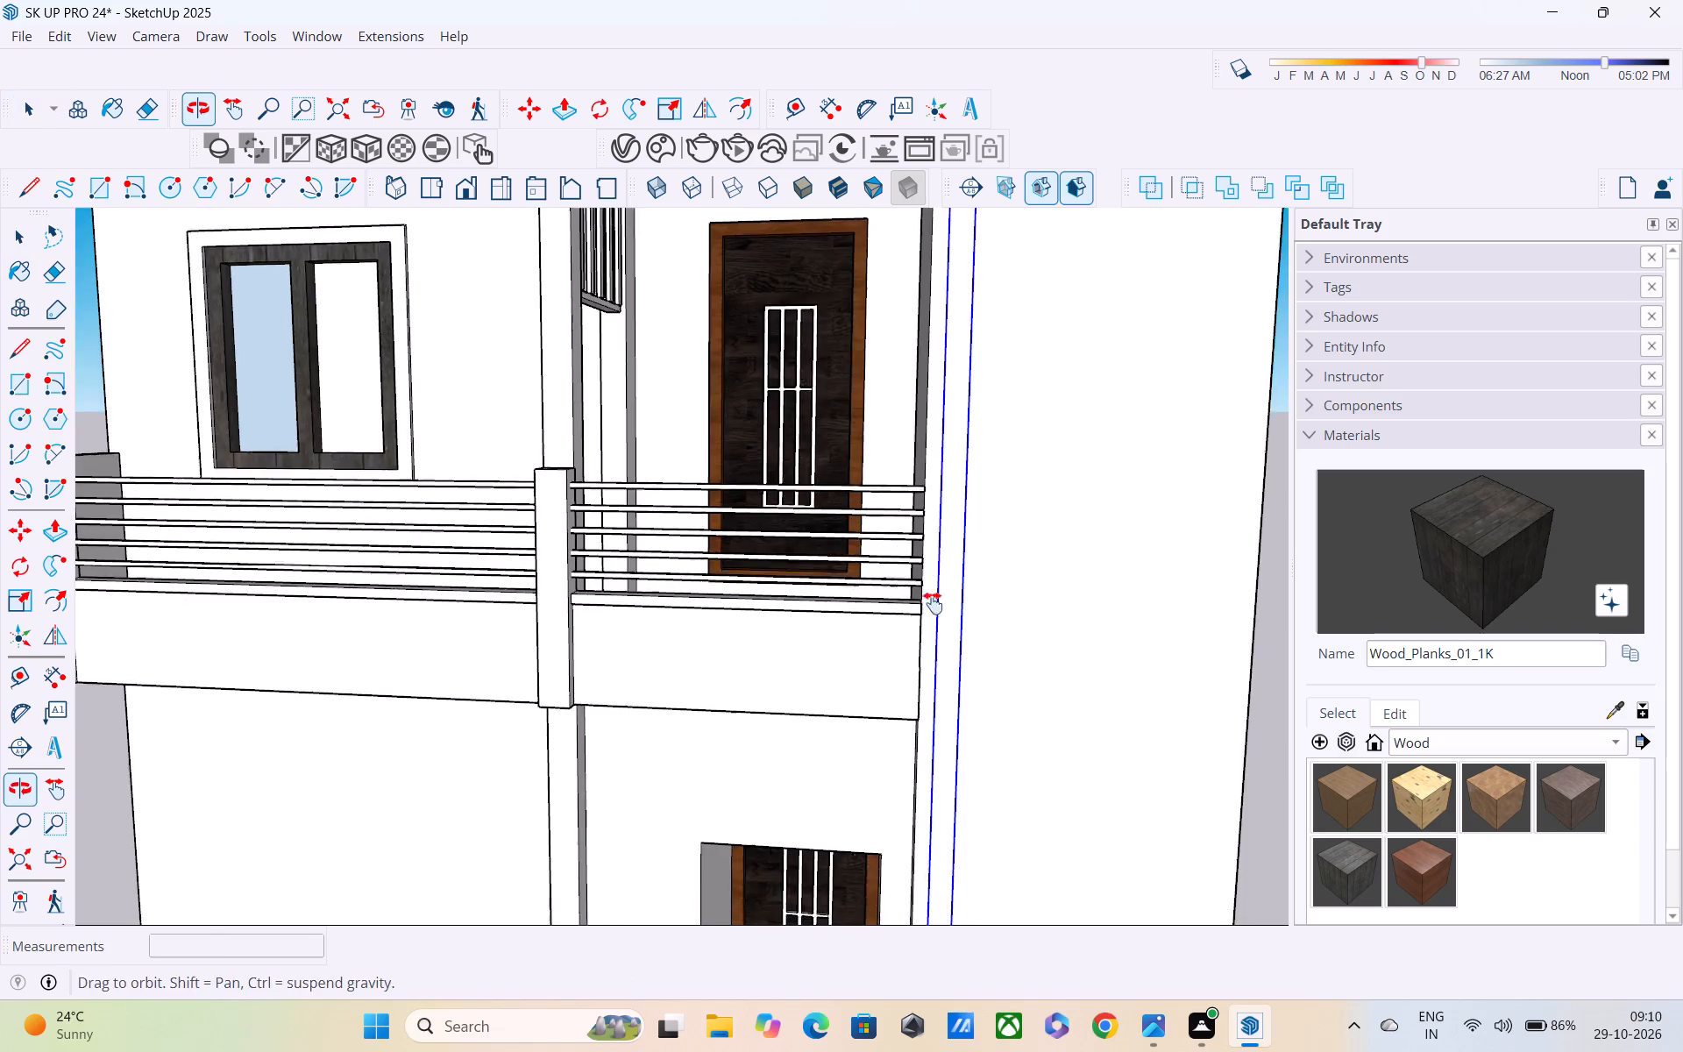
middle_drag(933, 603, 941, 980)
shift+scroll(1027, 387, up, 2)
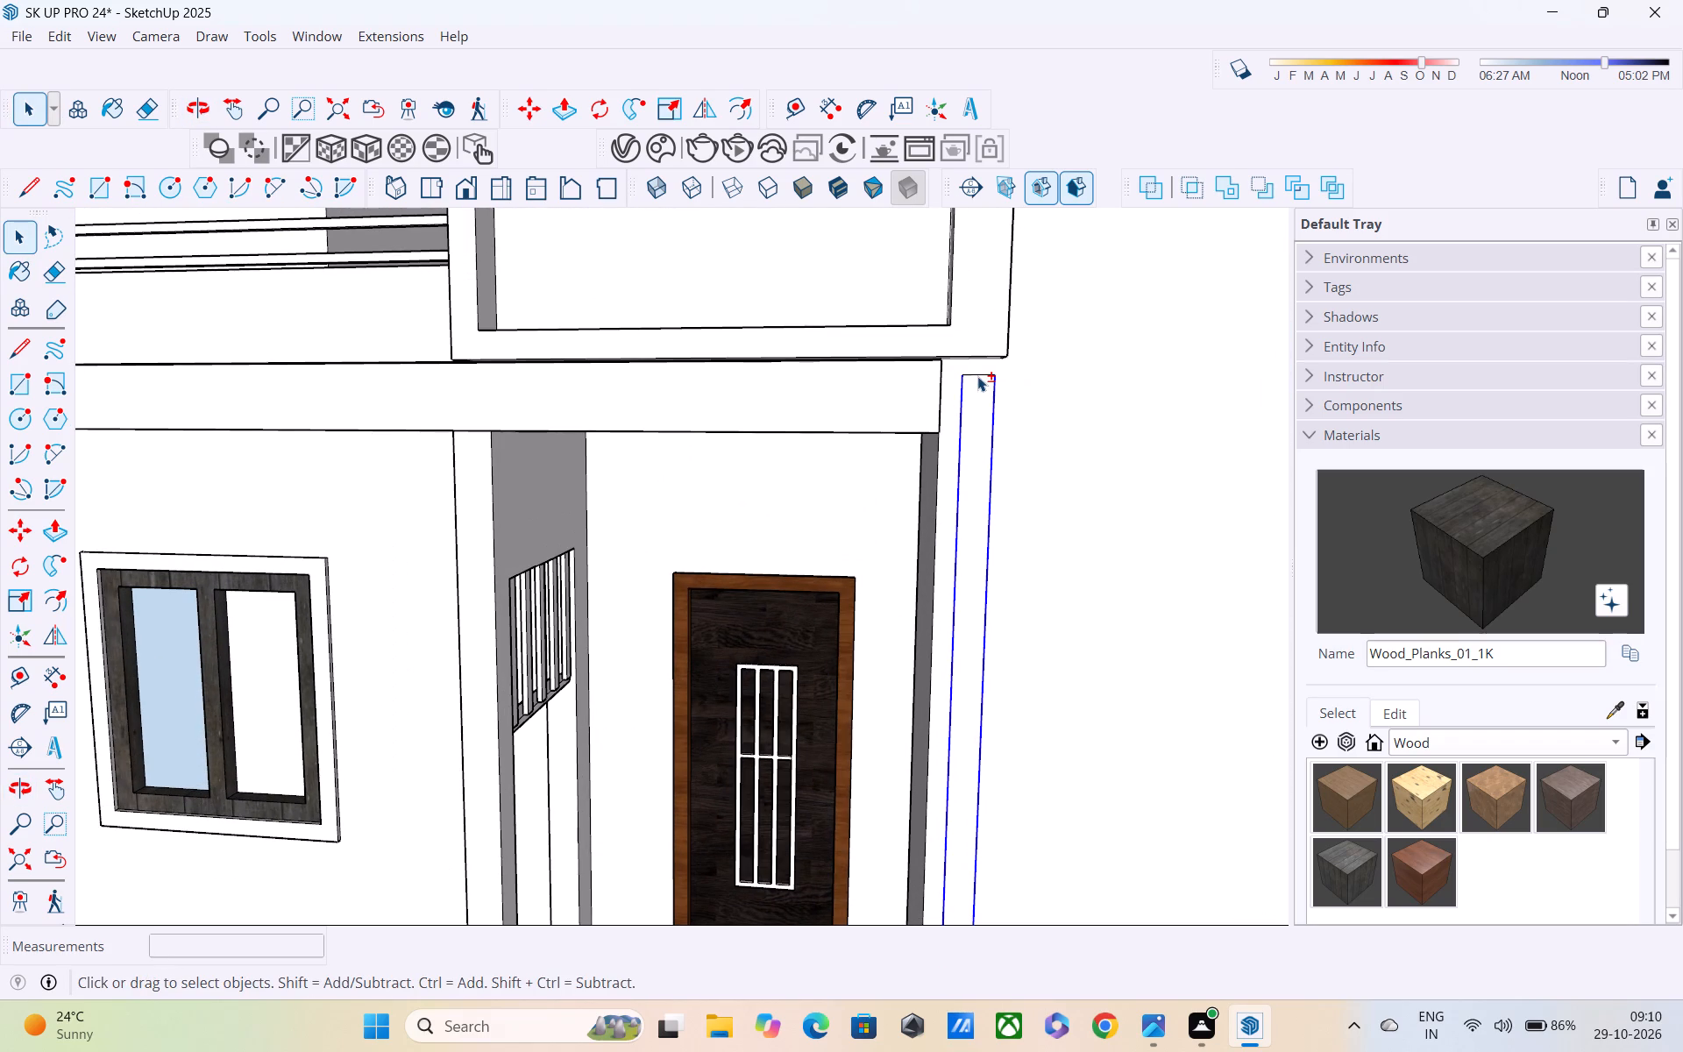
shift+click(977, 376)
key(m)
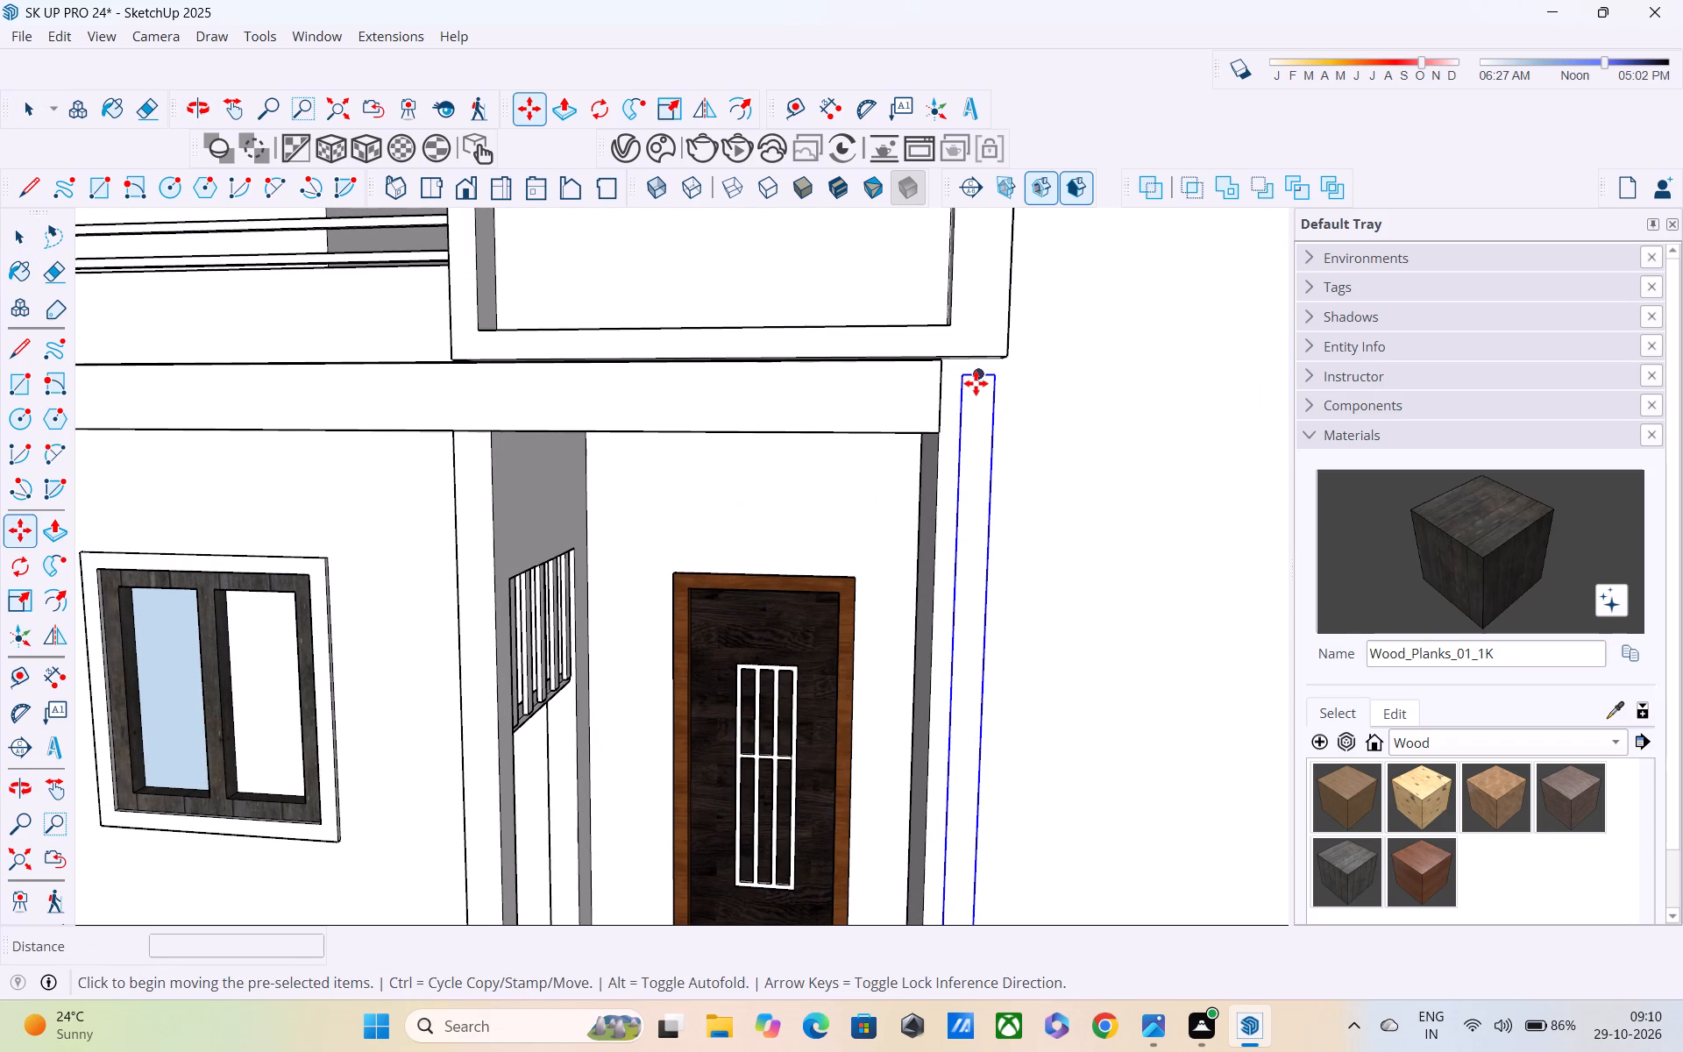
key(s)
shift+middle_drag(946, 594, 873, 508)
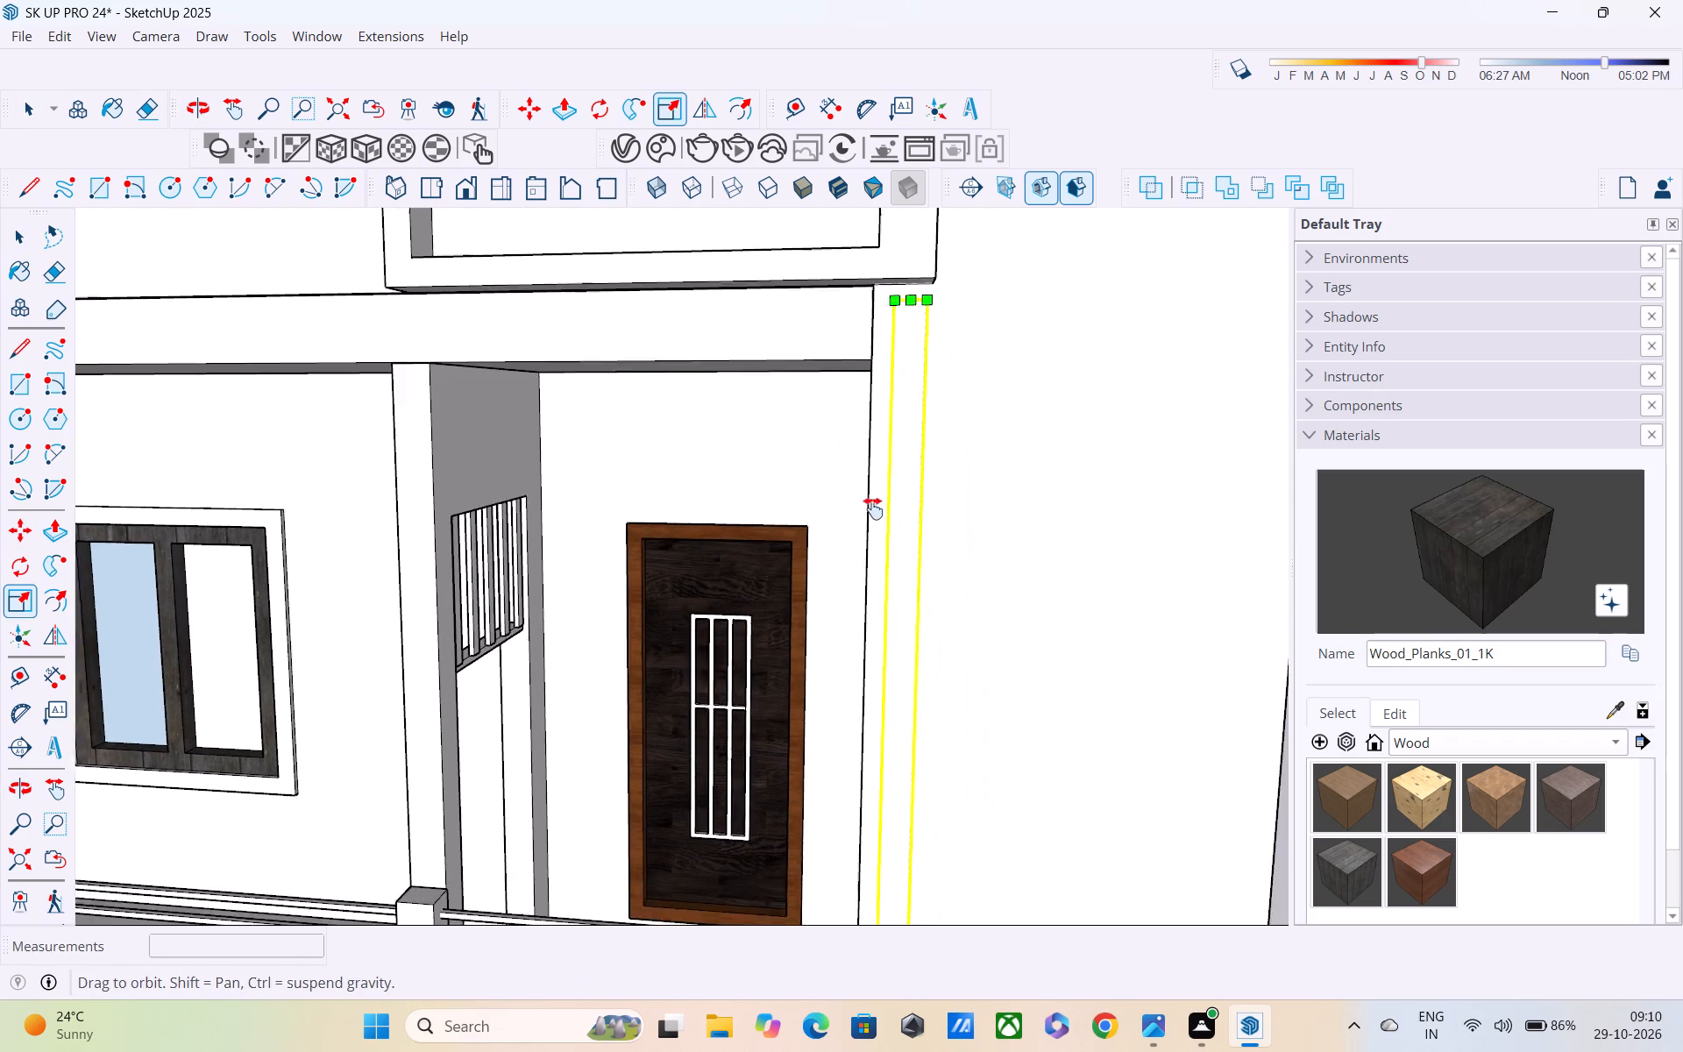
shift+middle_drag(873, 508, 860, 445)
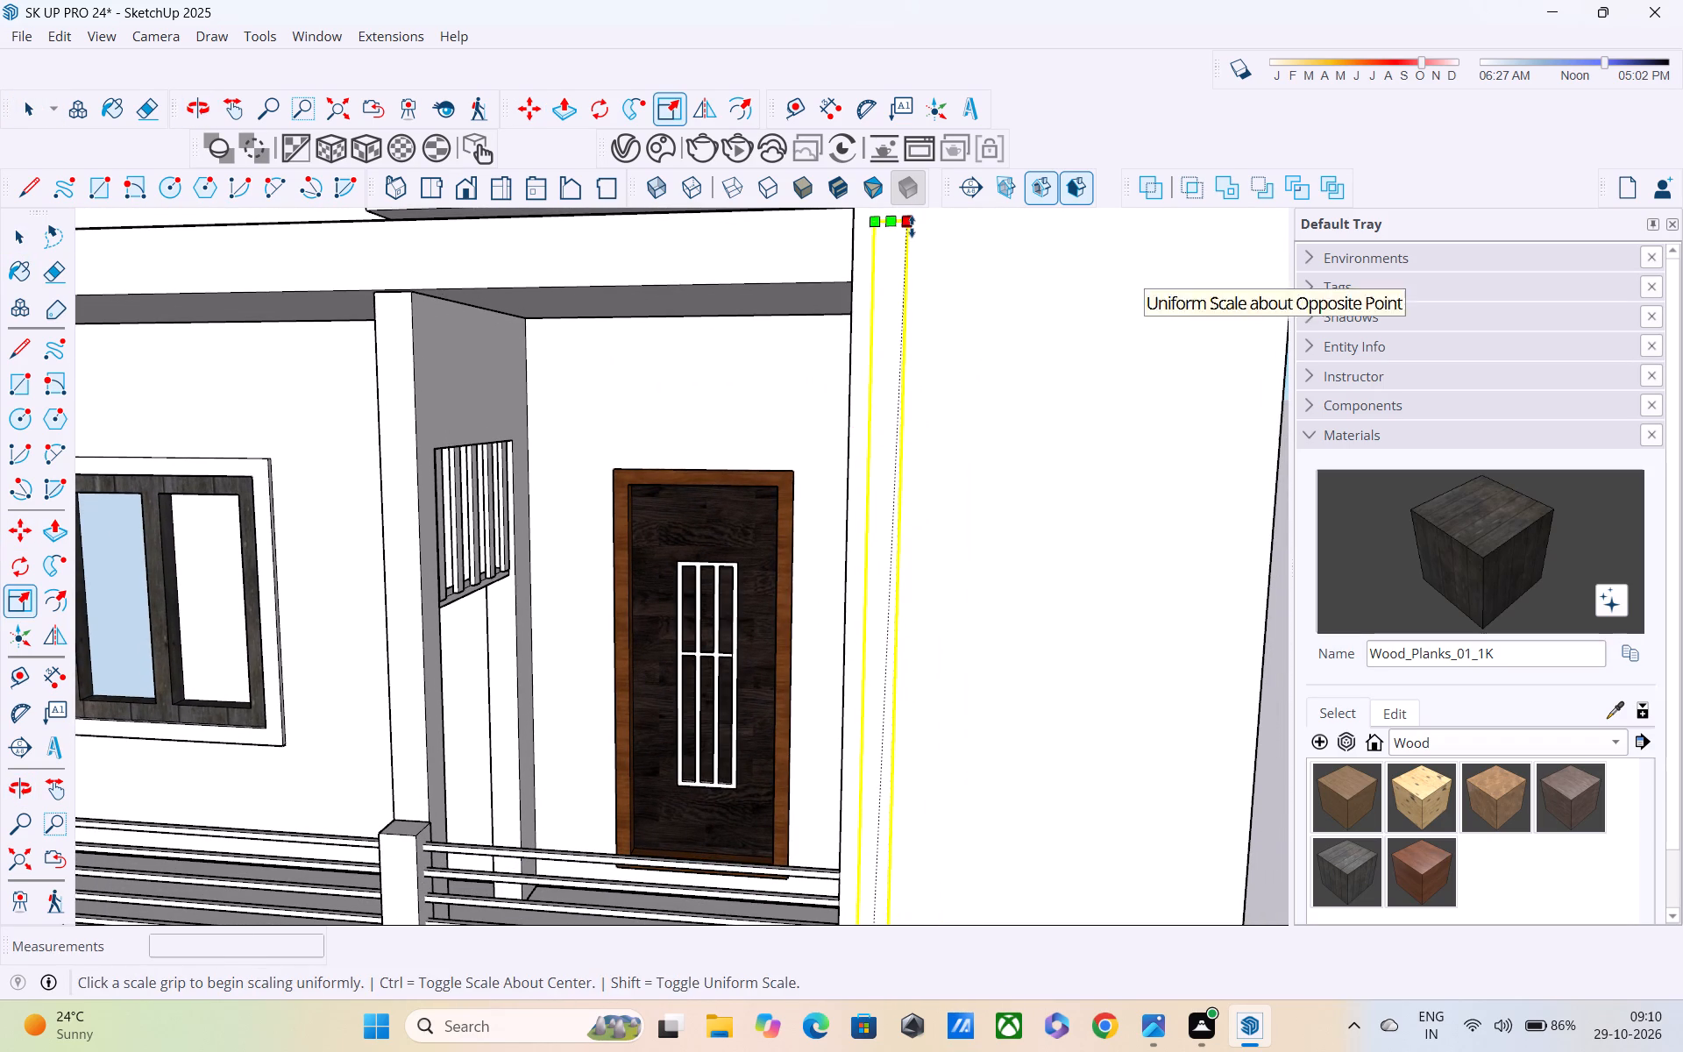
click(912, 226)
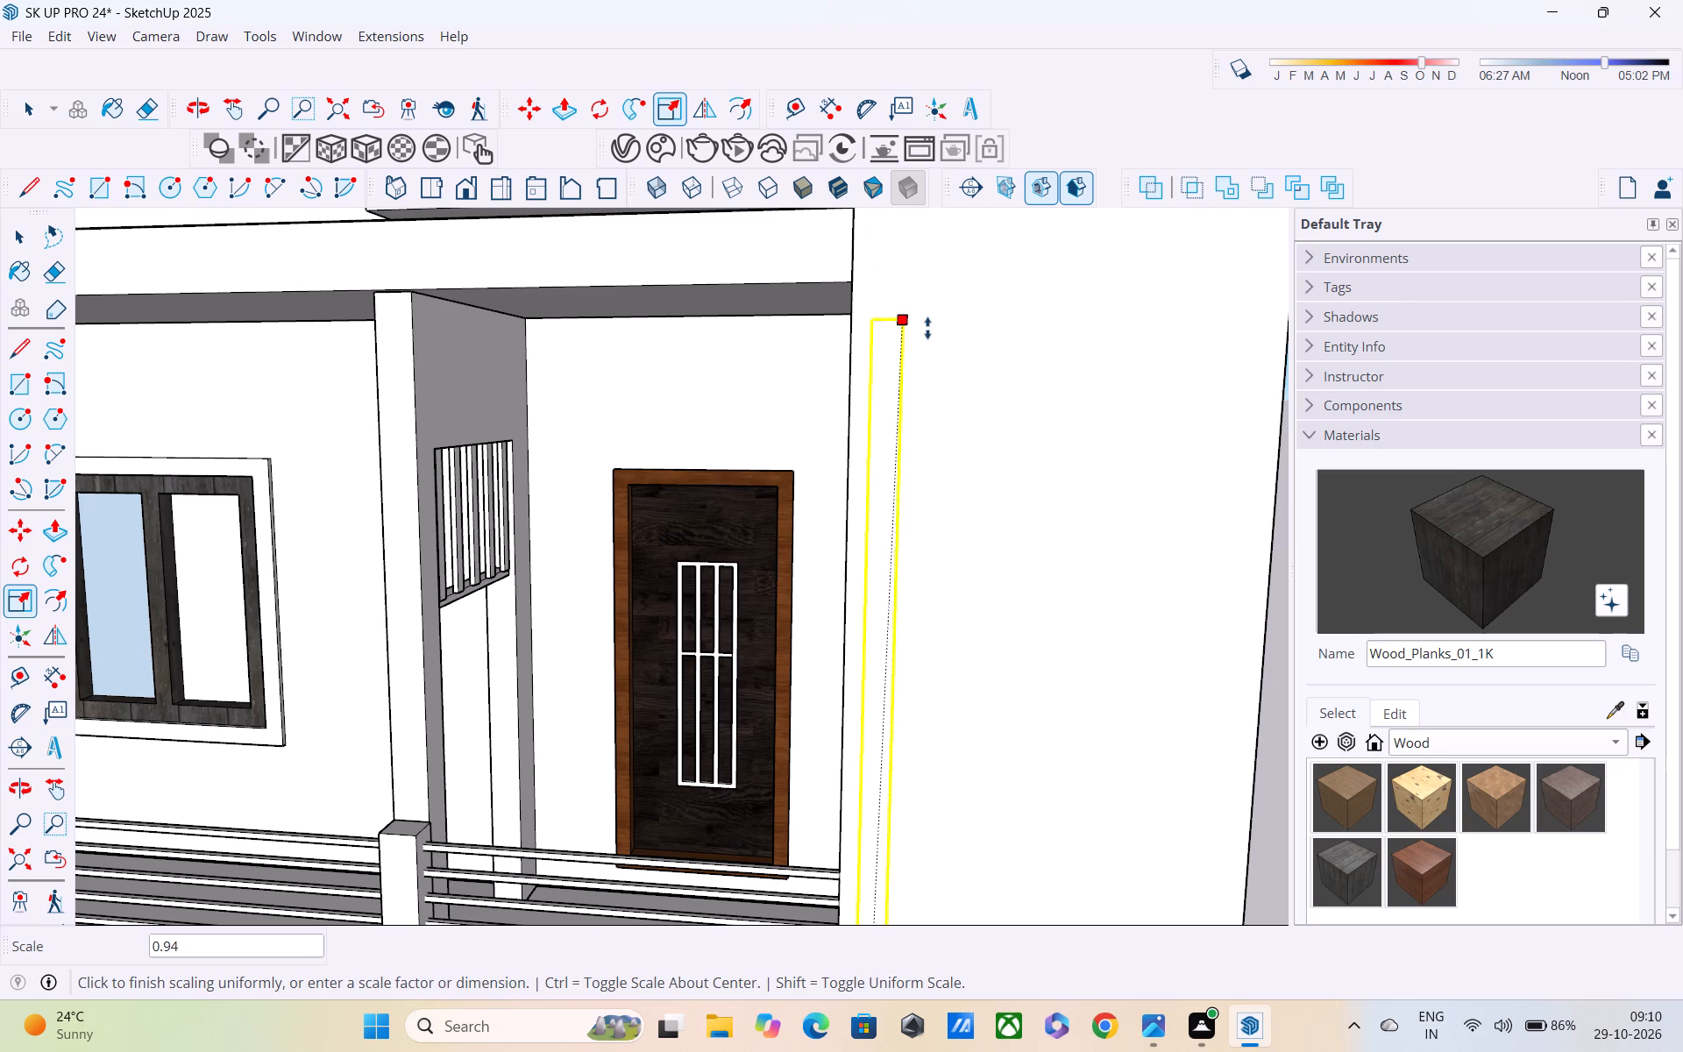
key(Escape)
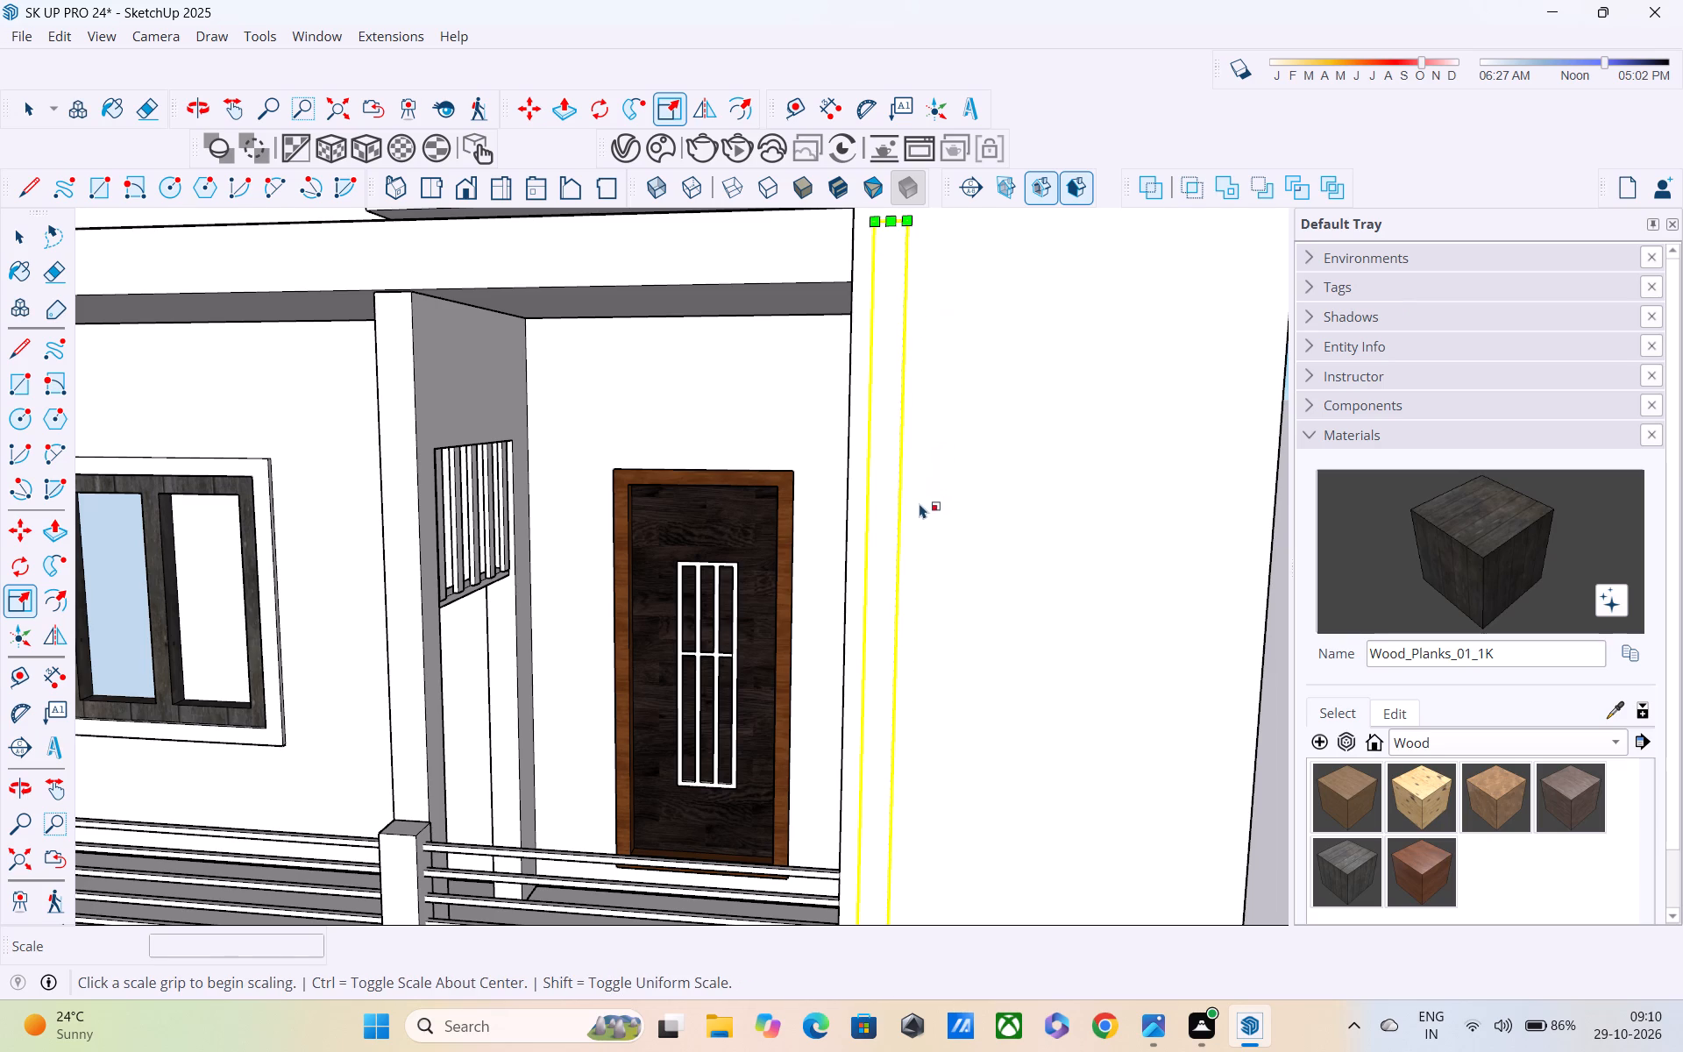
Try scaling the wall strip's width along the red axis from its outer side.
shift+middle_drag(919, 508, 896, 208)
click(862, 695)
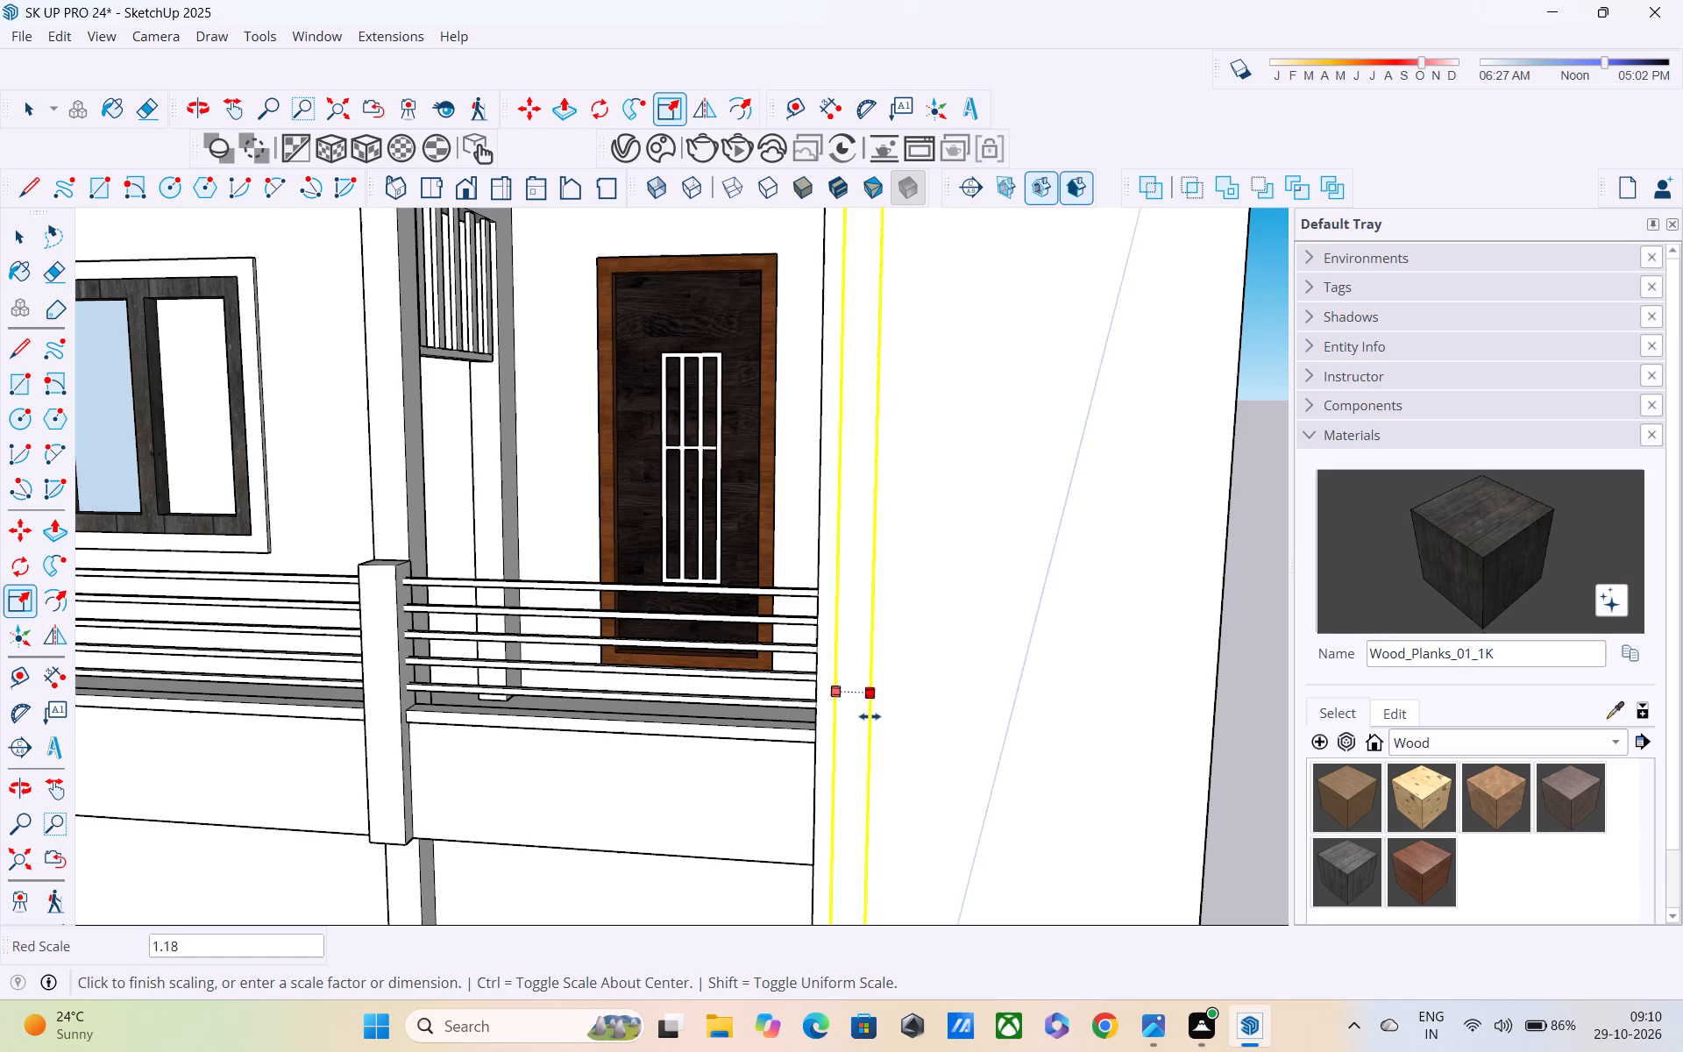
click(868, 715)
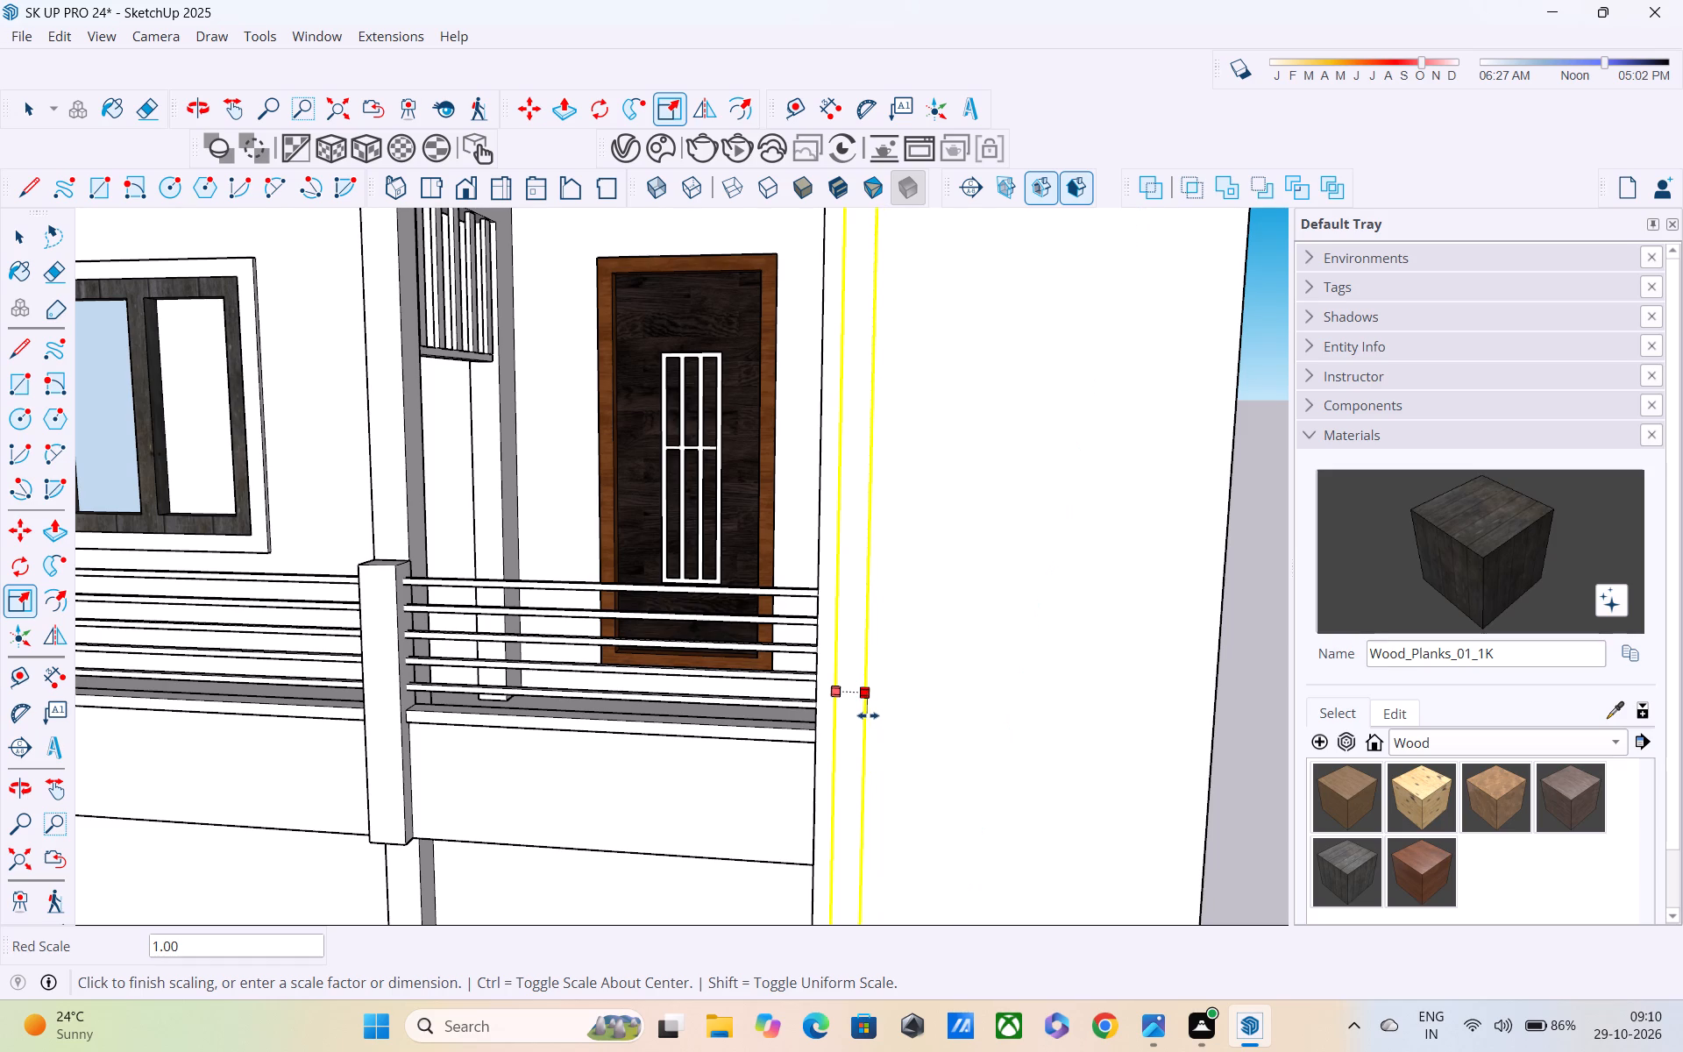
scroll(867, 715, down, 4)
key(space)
Copy the wall strip's four edges about 2' 1 3/4" across the same wall face, away from the balconies.
scroll(978, 680, down, 4)
middle_drag(1017, 657, 1027, 529)
scroll(1027, 529, up, 1)
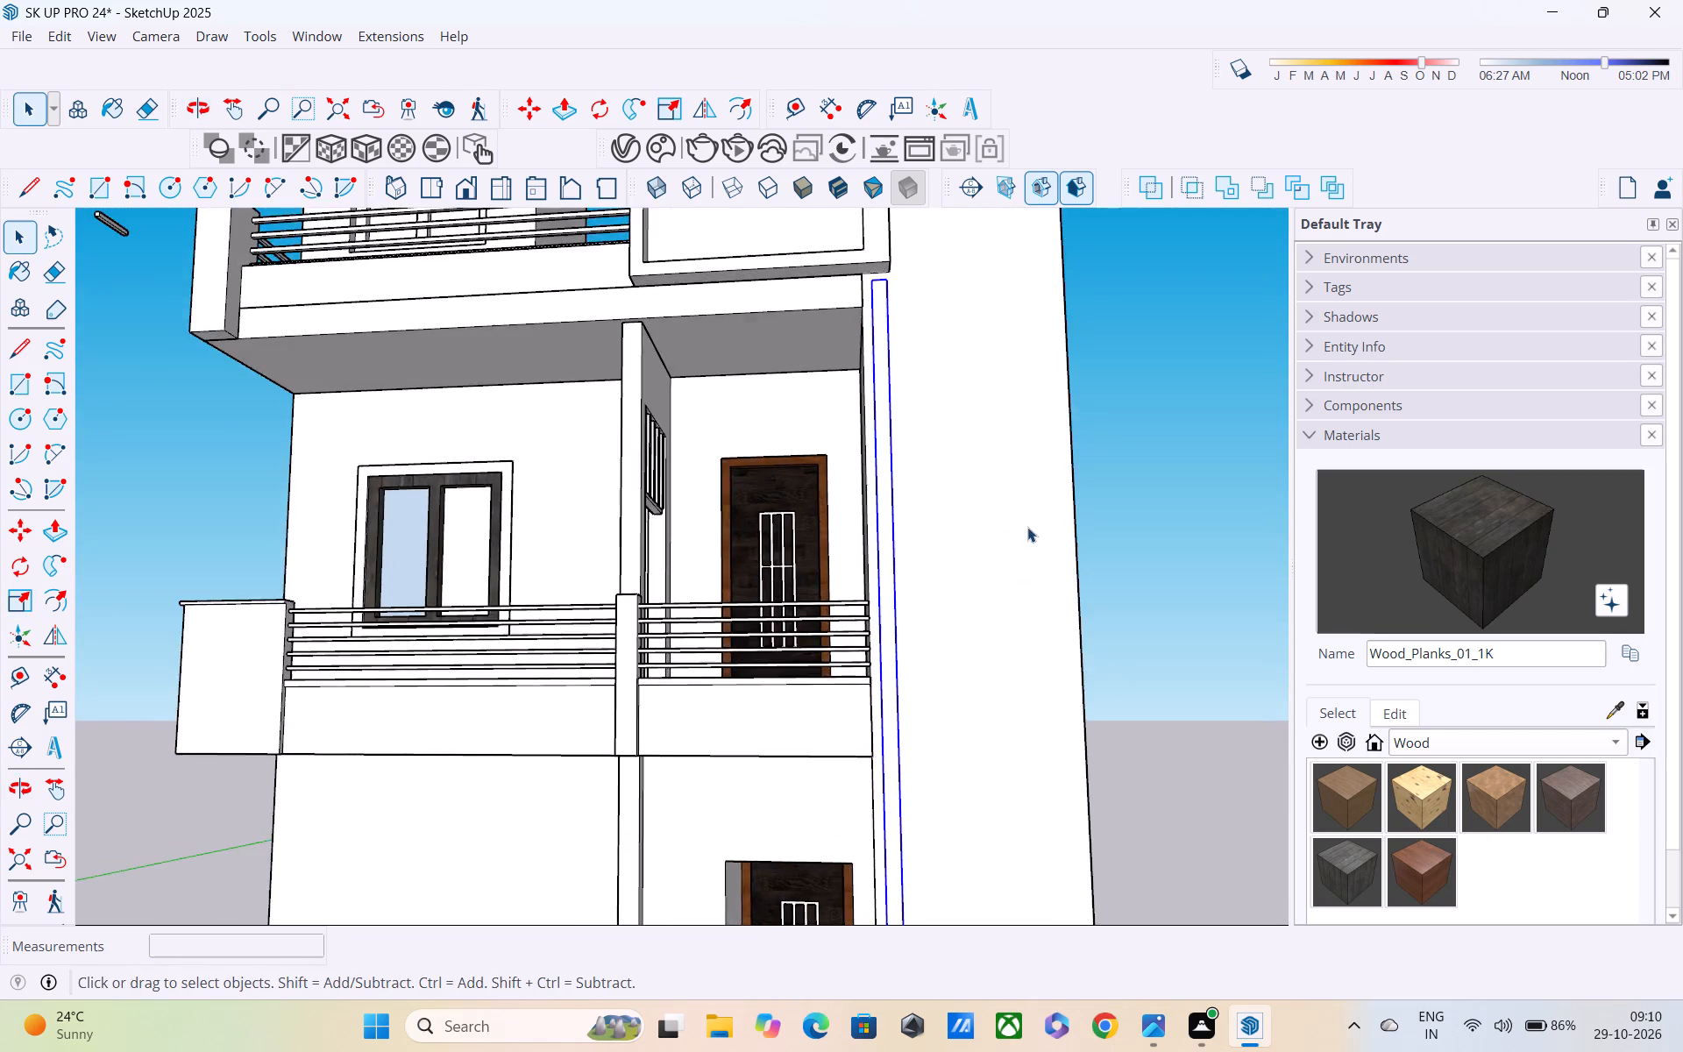
scroll(1027, 531, down, 4)
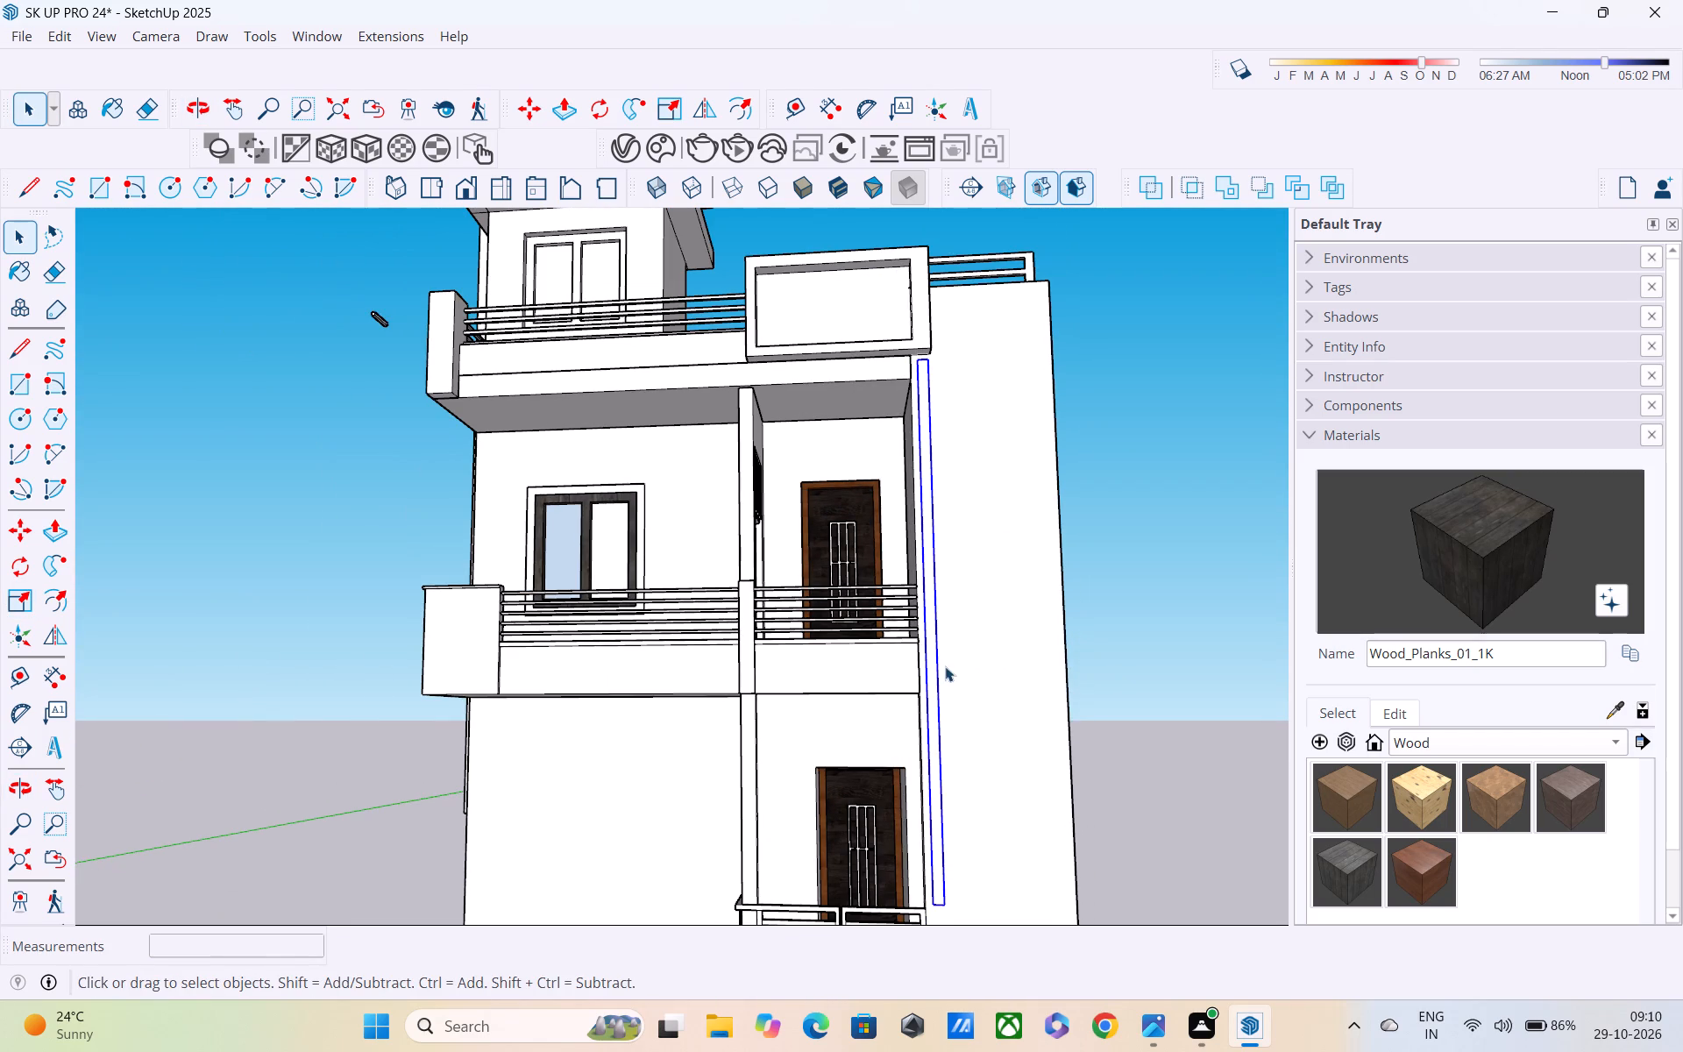
click(939, 655)
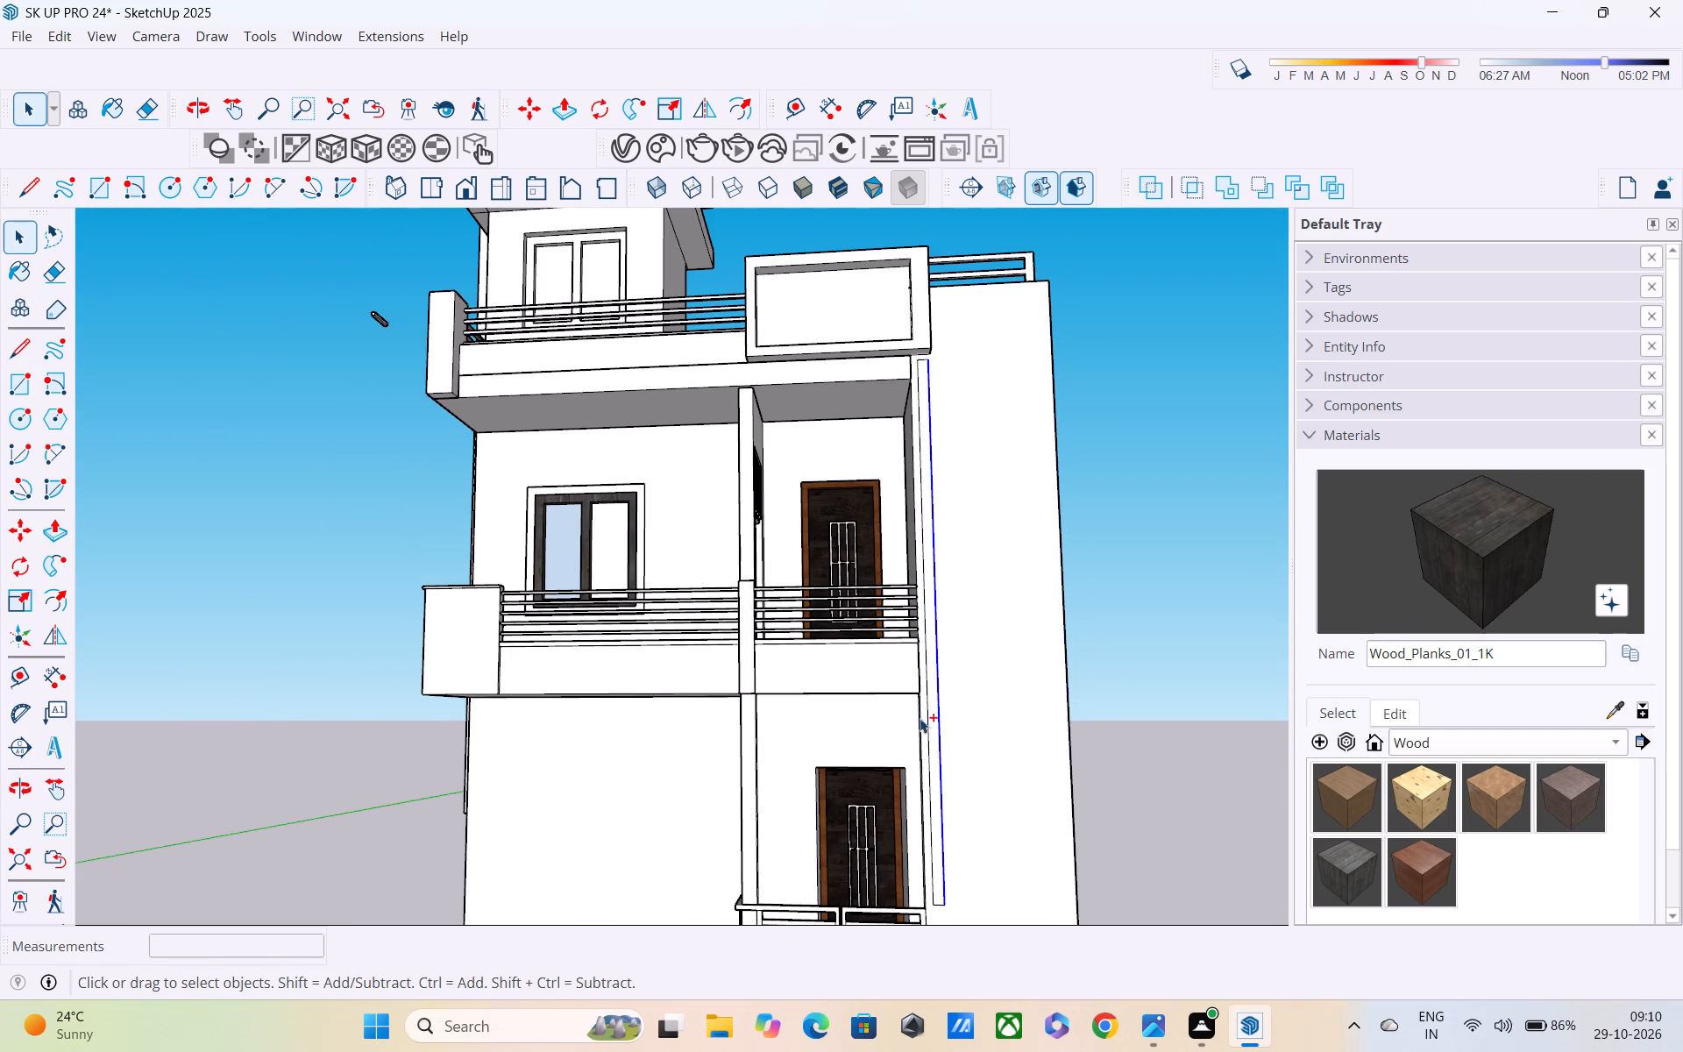
ctrl+click(931, 746)
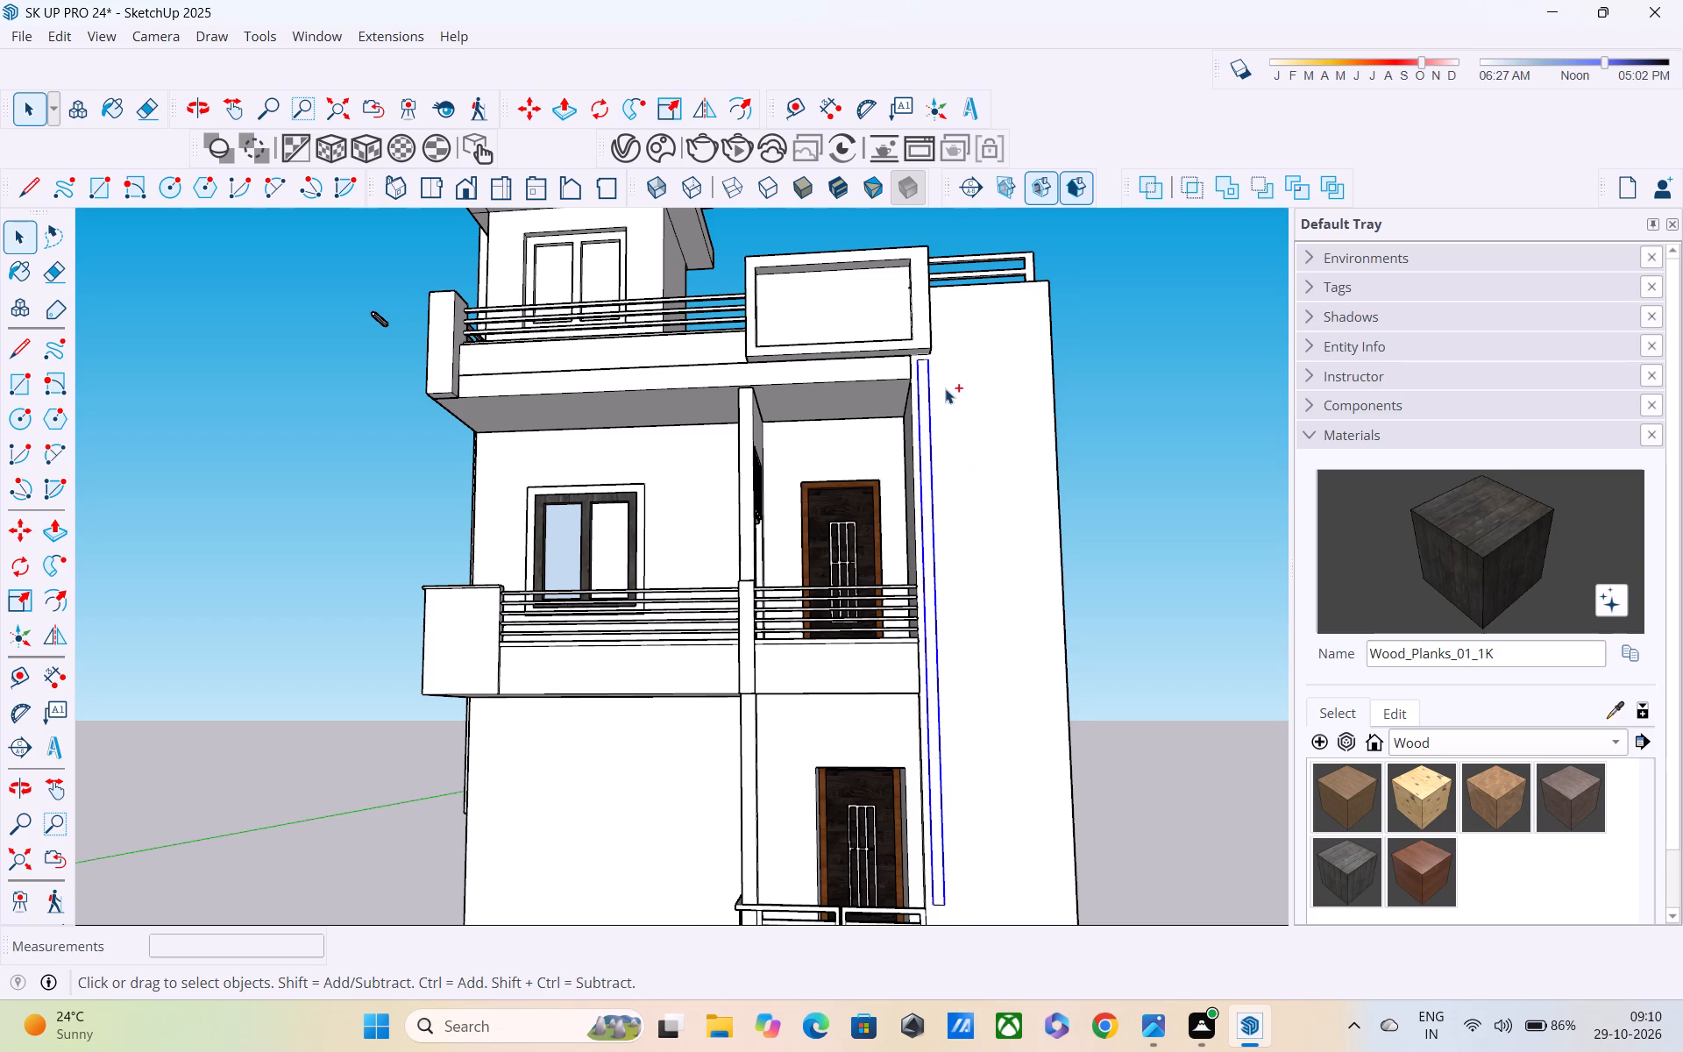
ctrl+scroll(943, 387, up, 2)
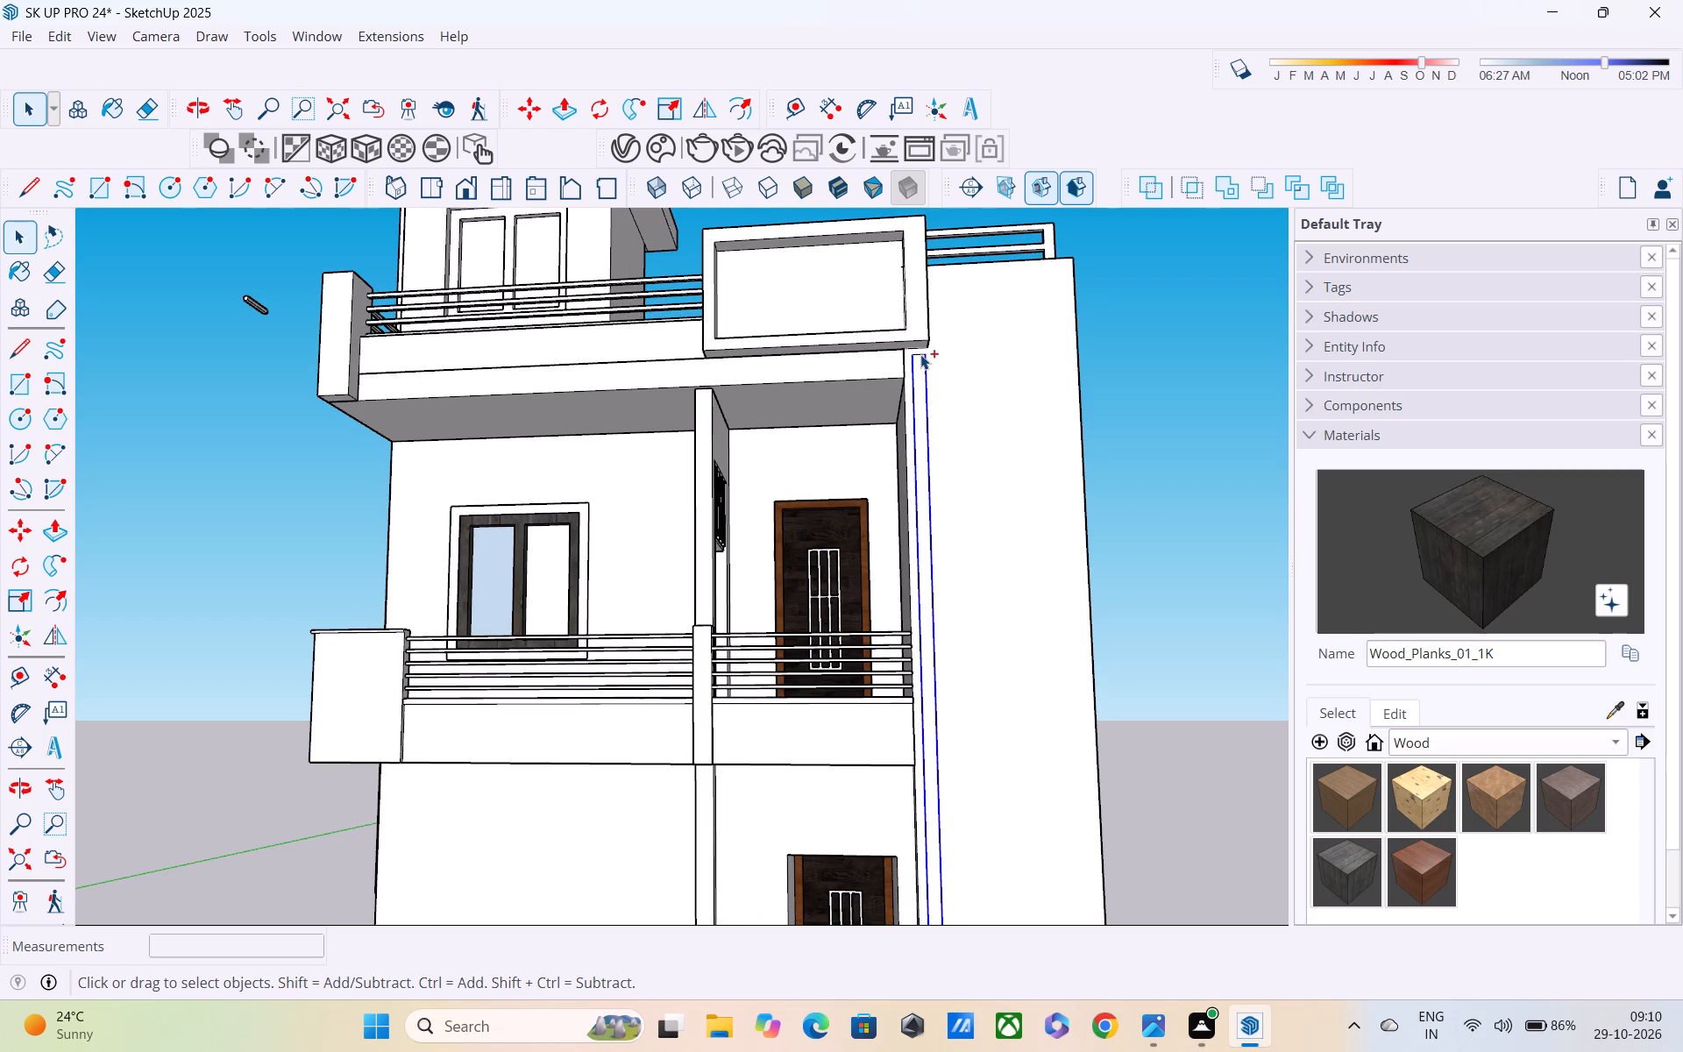
ctrl+click(920, 354)
shift+middle_drag(908, 620, 876, 288)
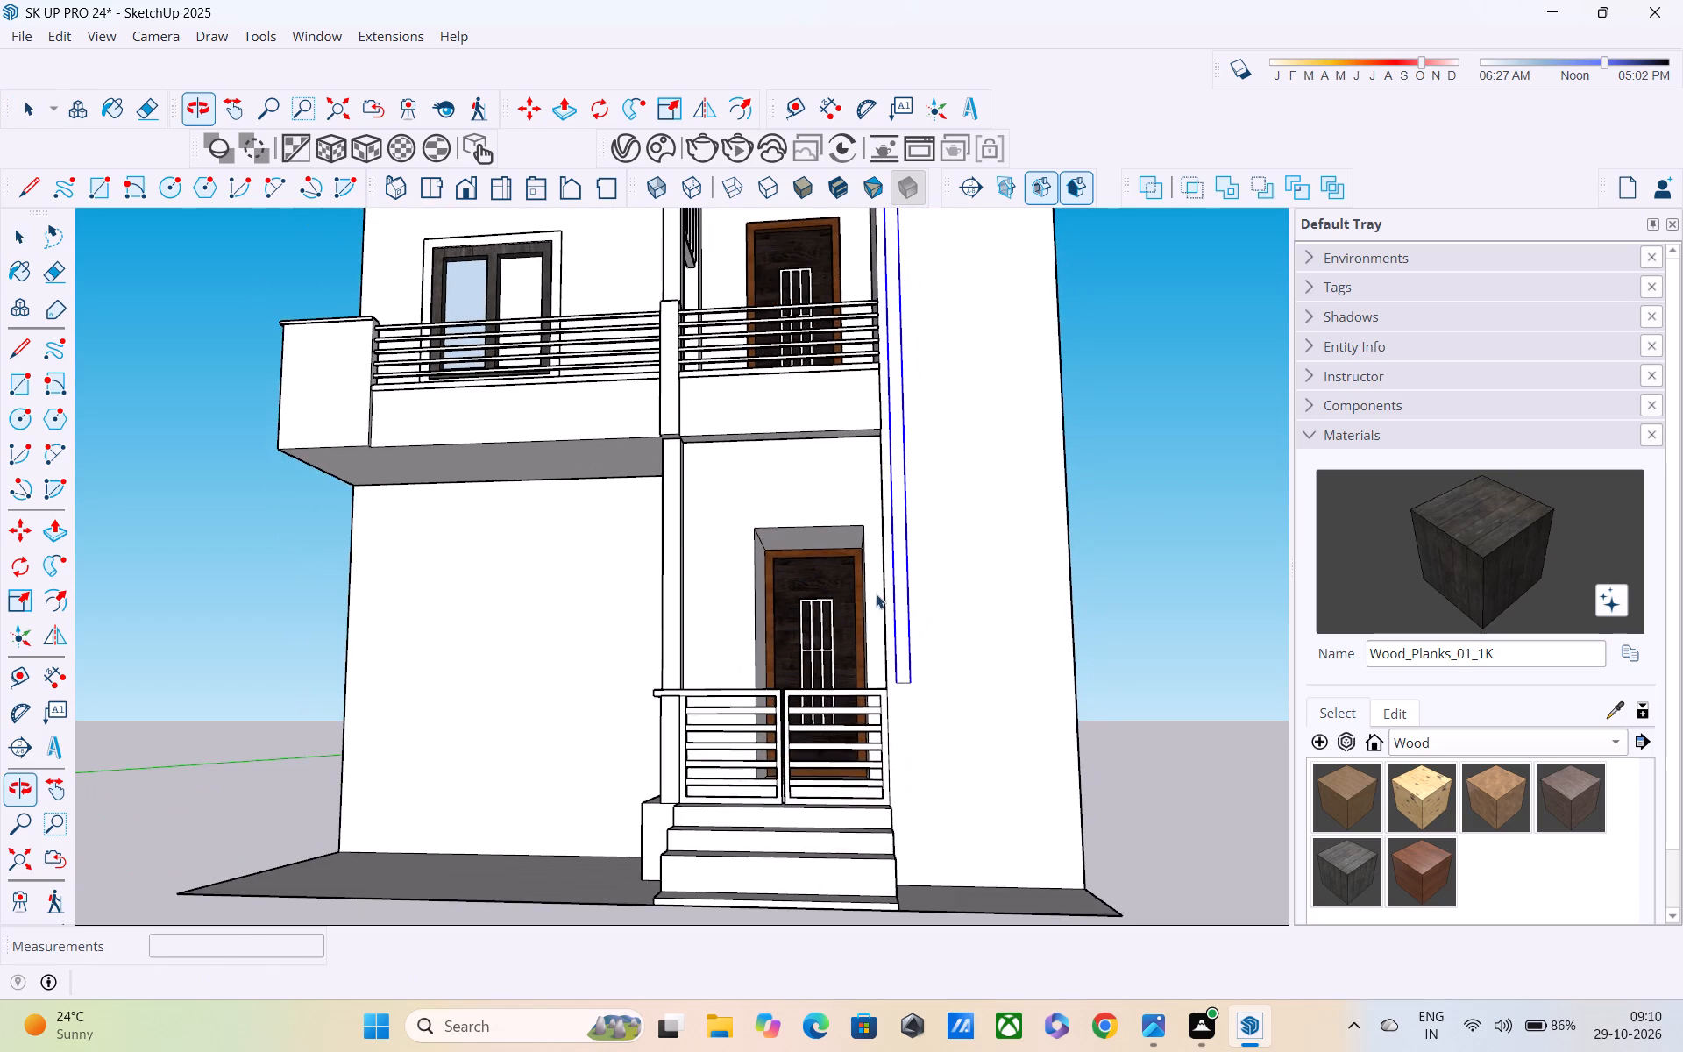
scroll(876, 770, up, 3)
scroll(921, 633, up, 3)
scroll(902, 700, up, 3)
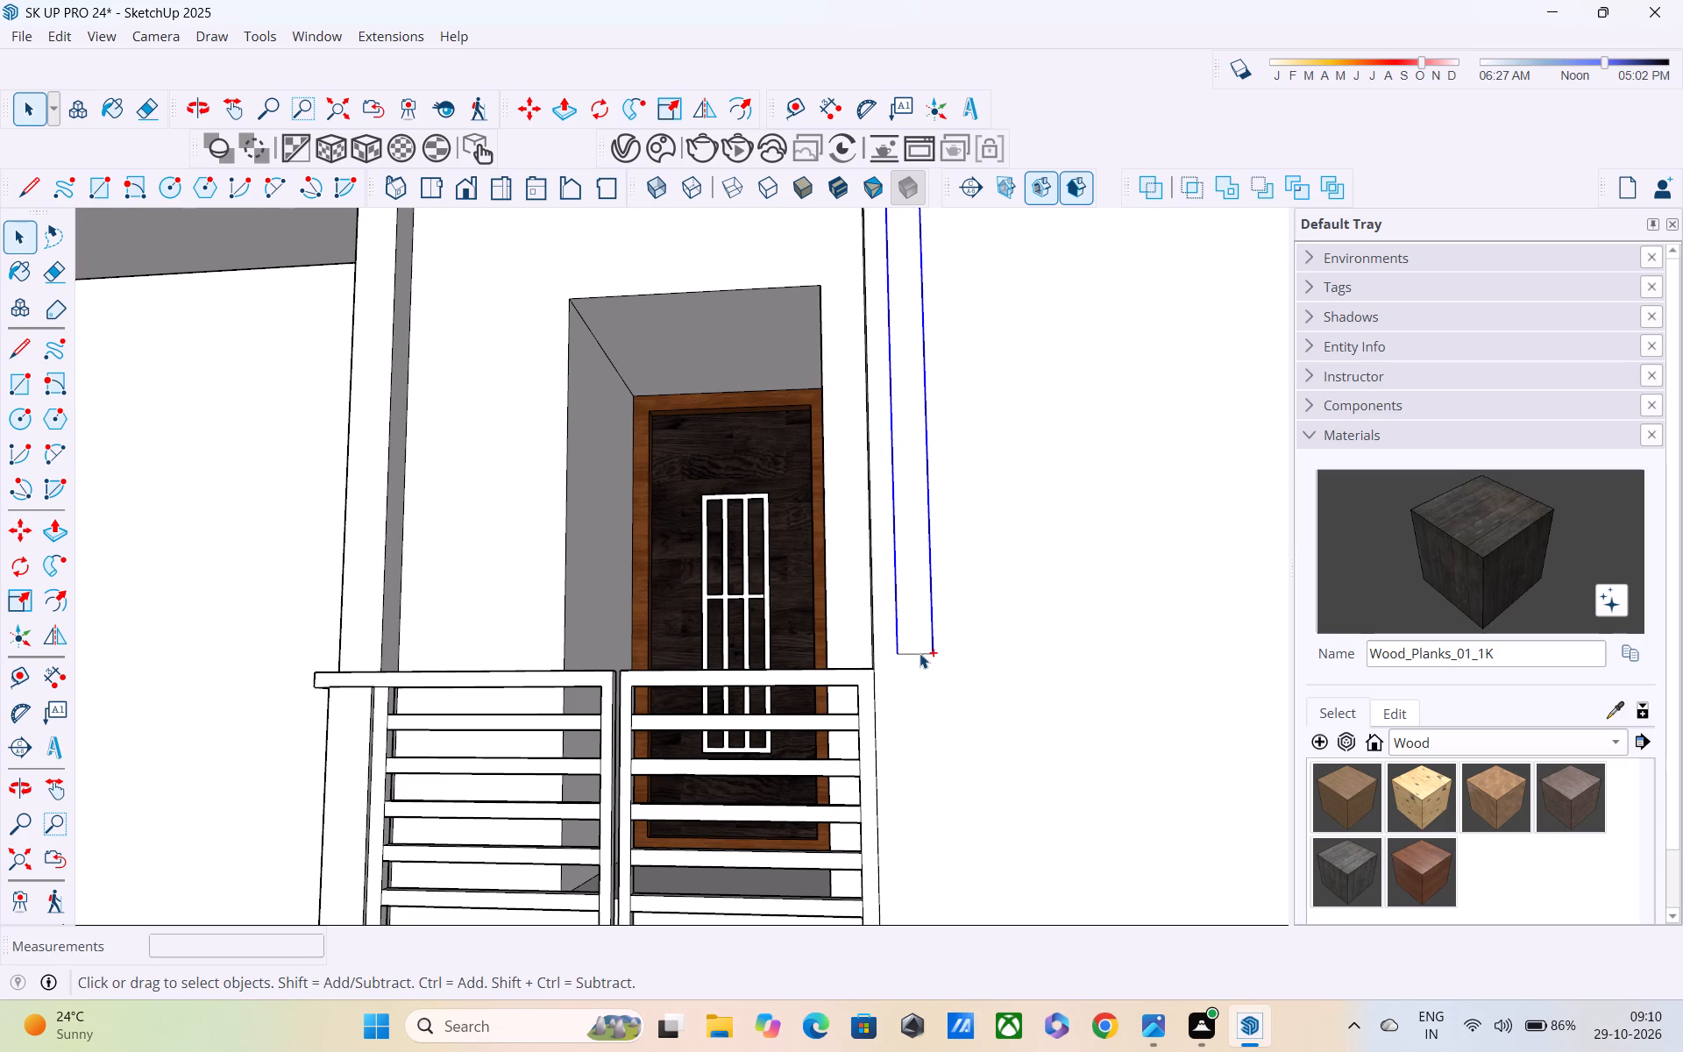
ctrl+click(920, 653)
key(m)
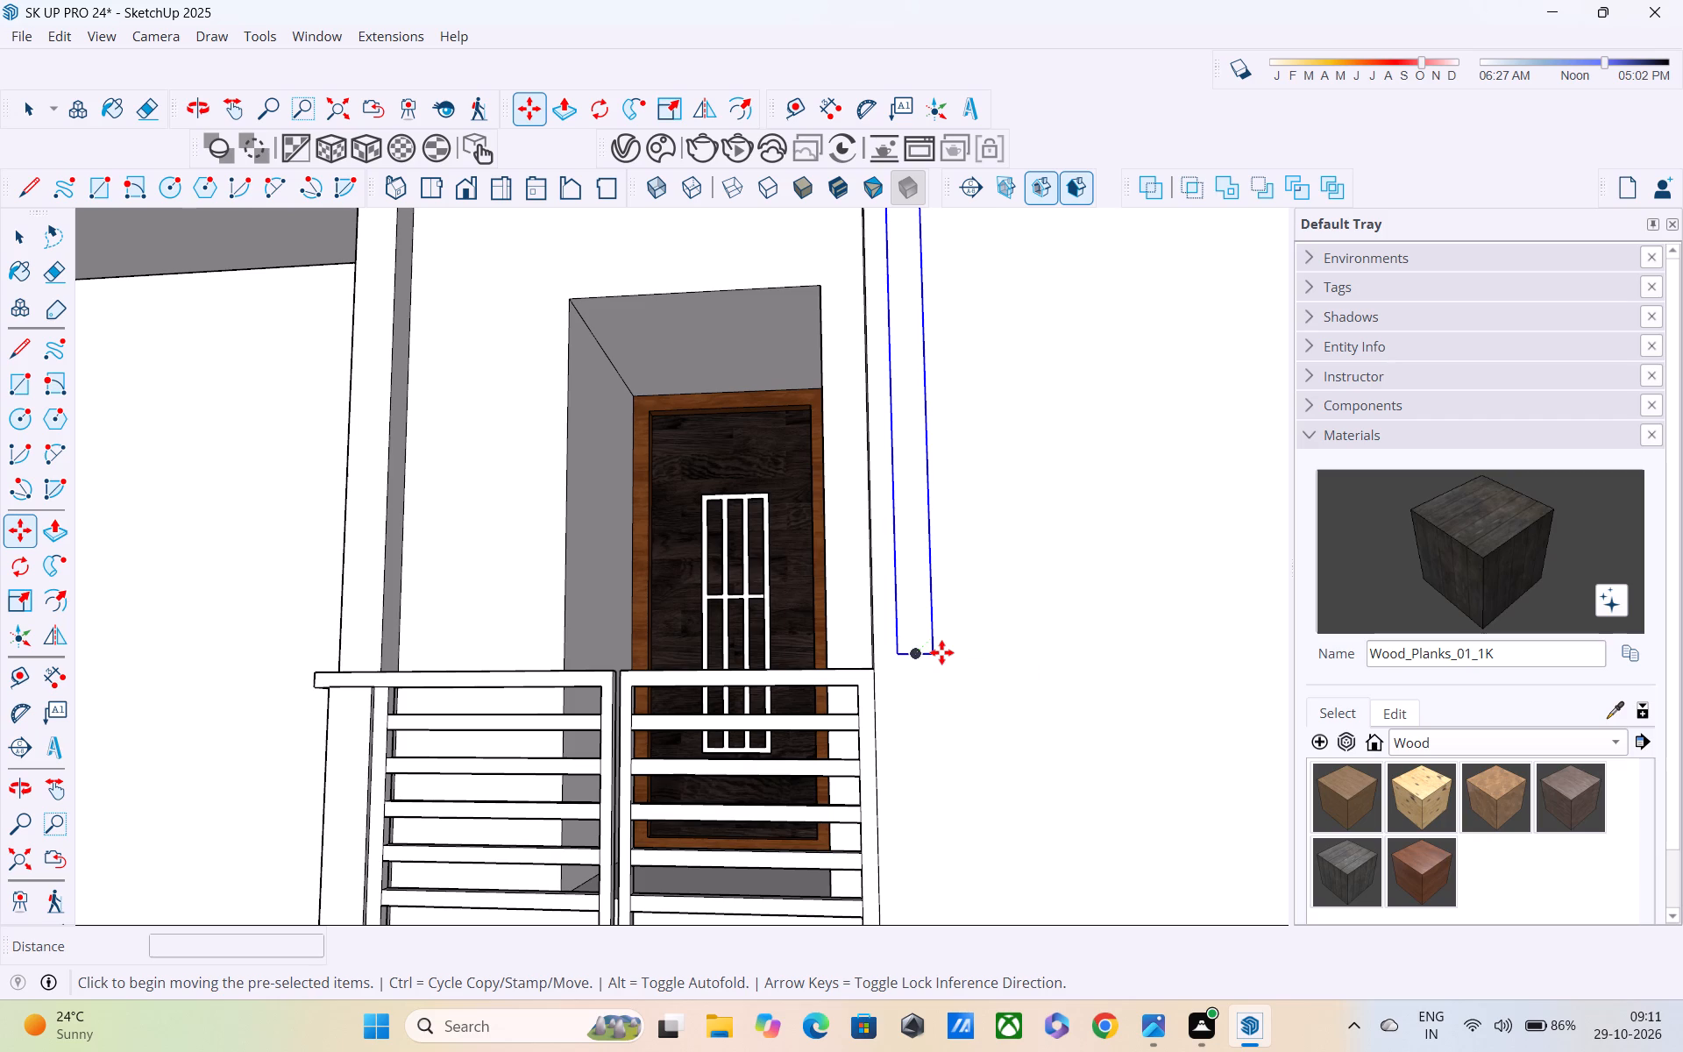
click(938, 654)
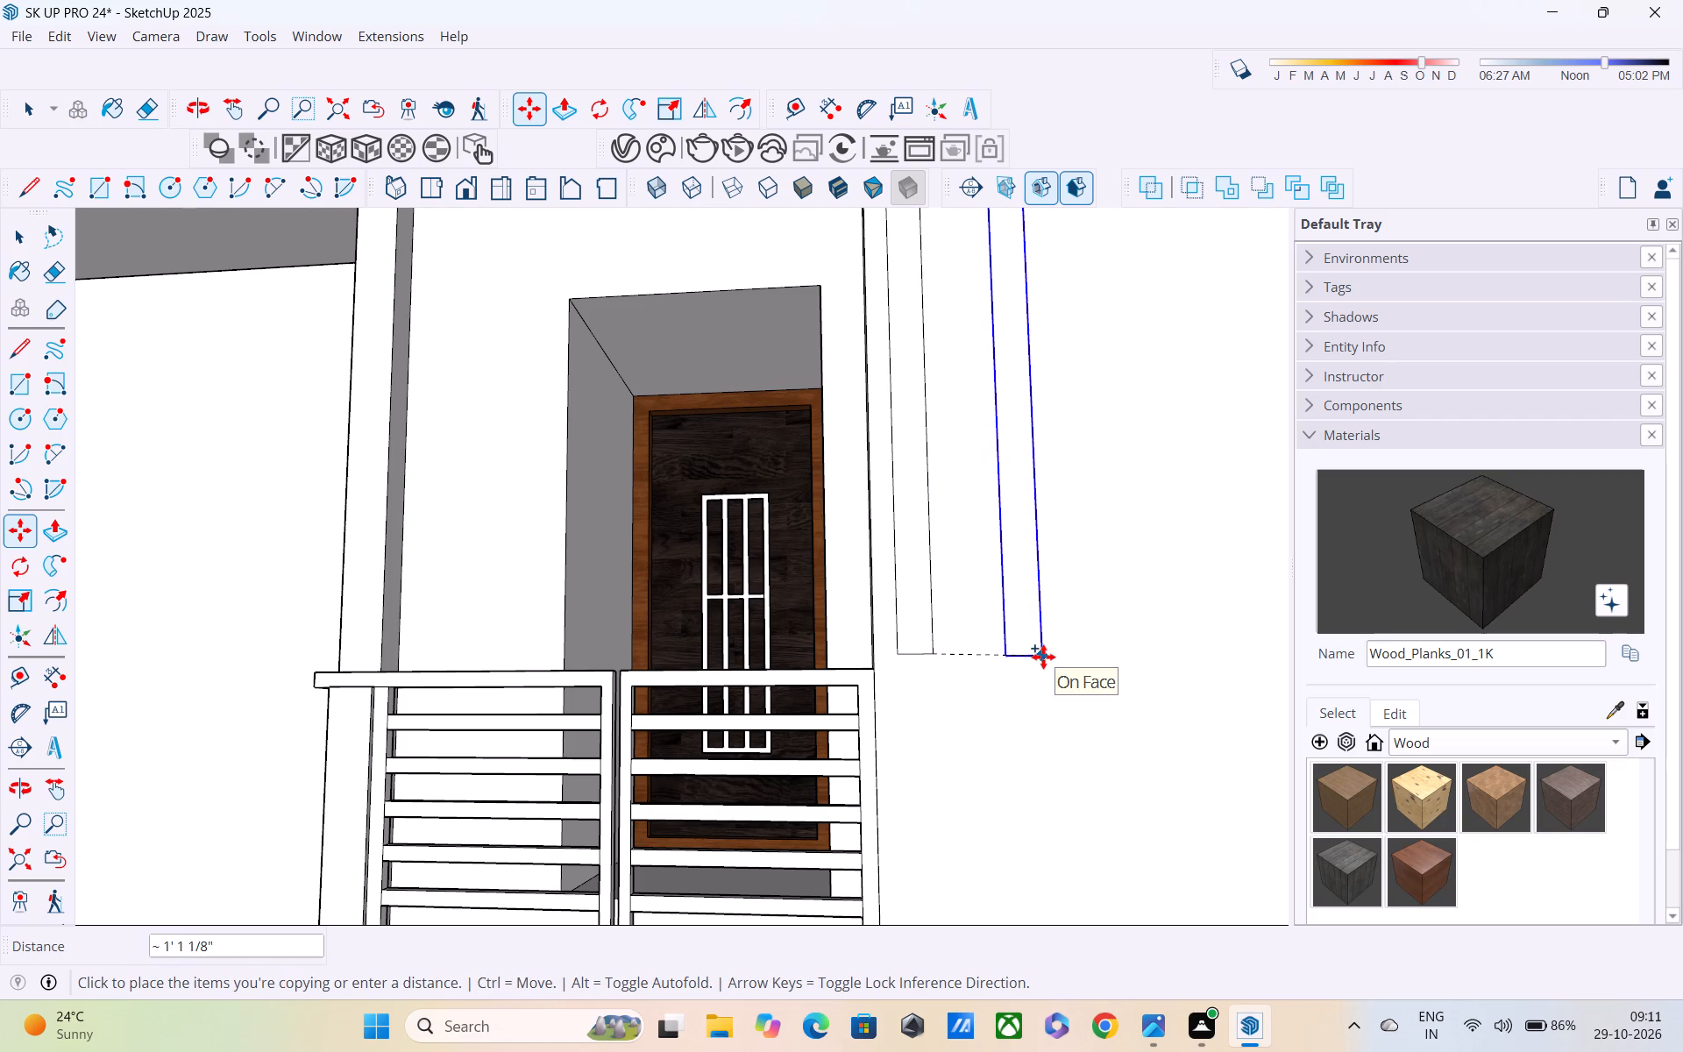
shift+middle_drag(1043, 657, 715, 741)
middle_drag(738, 720, 725, 737)
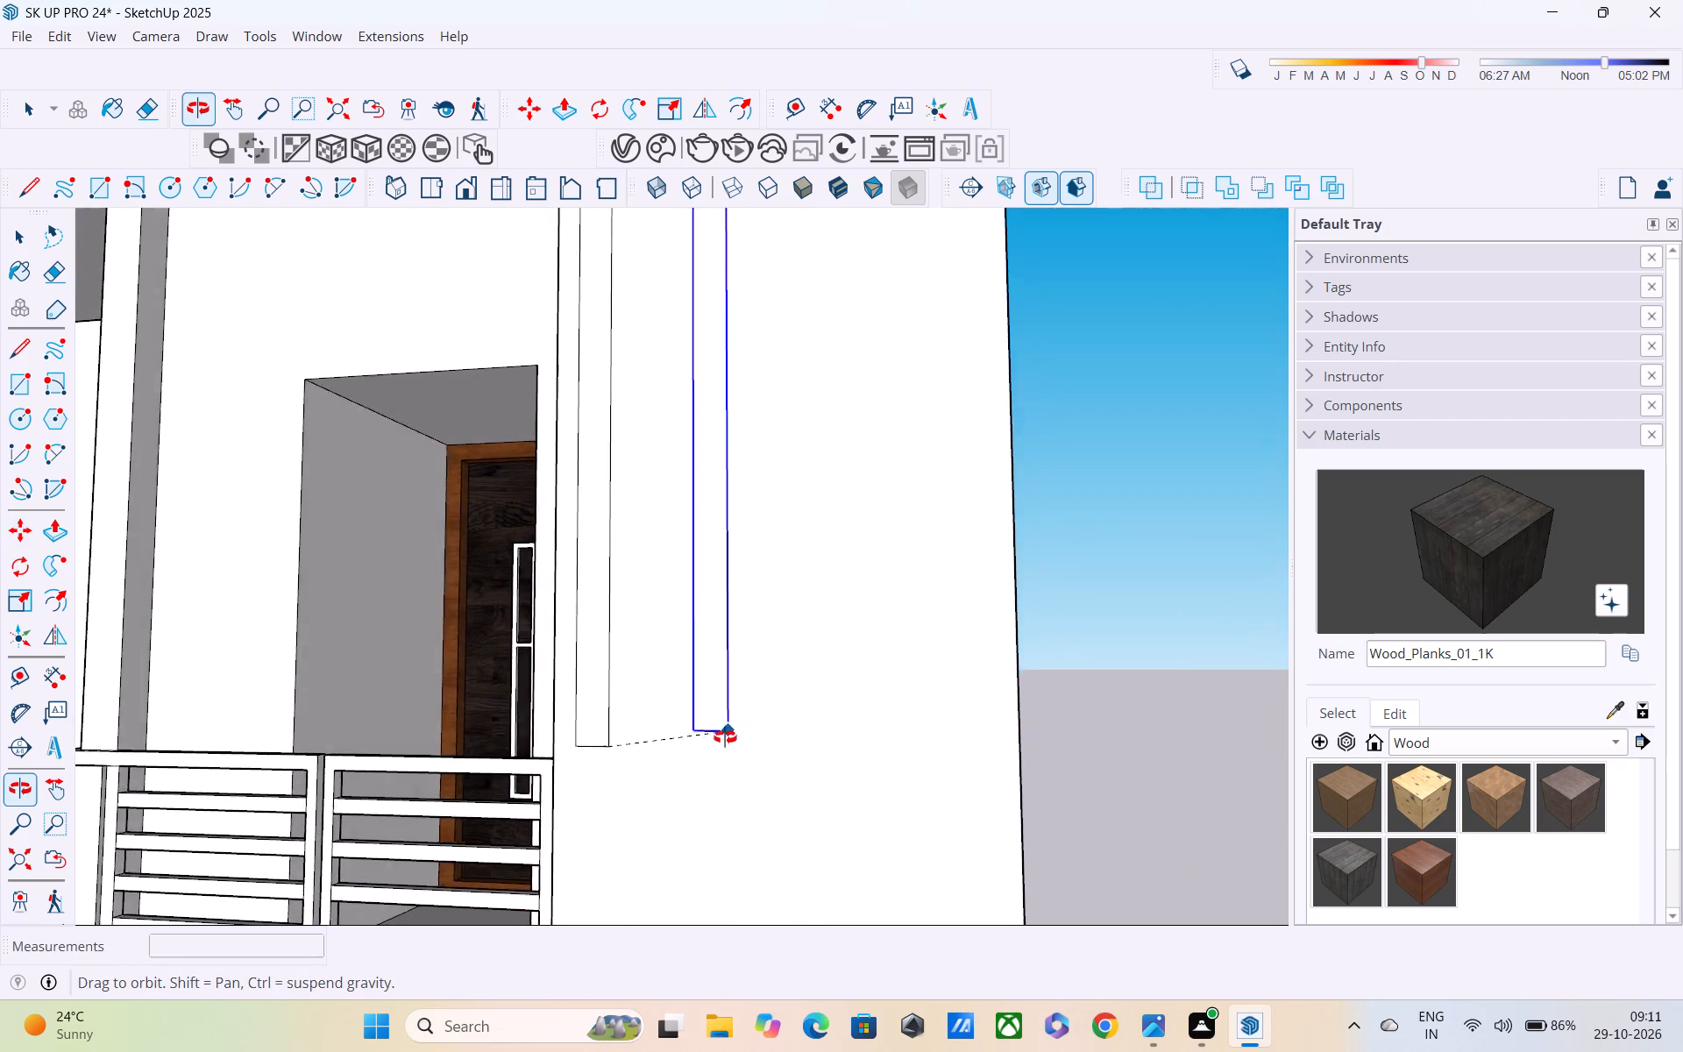
middle_drag(725, 737, 516, 783)
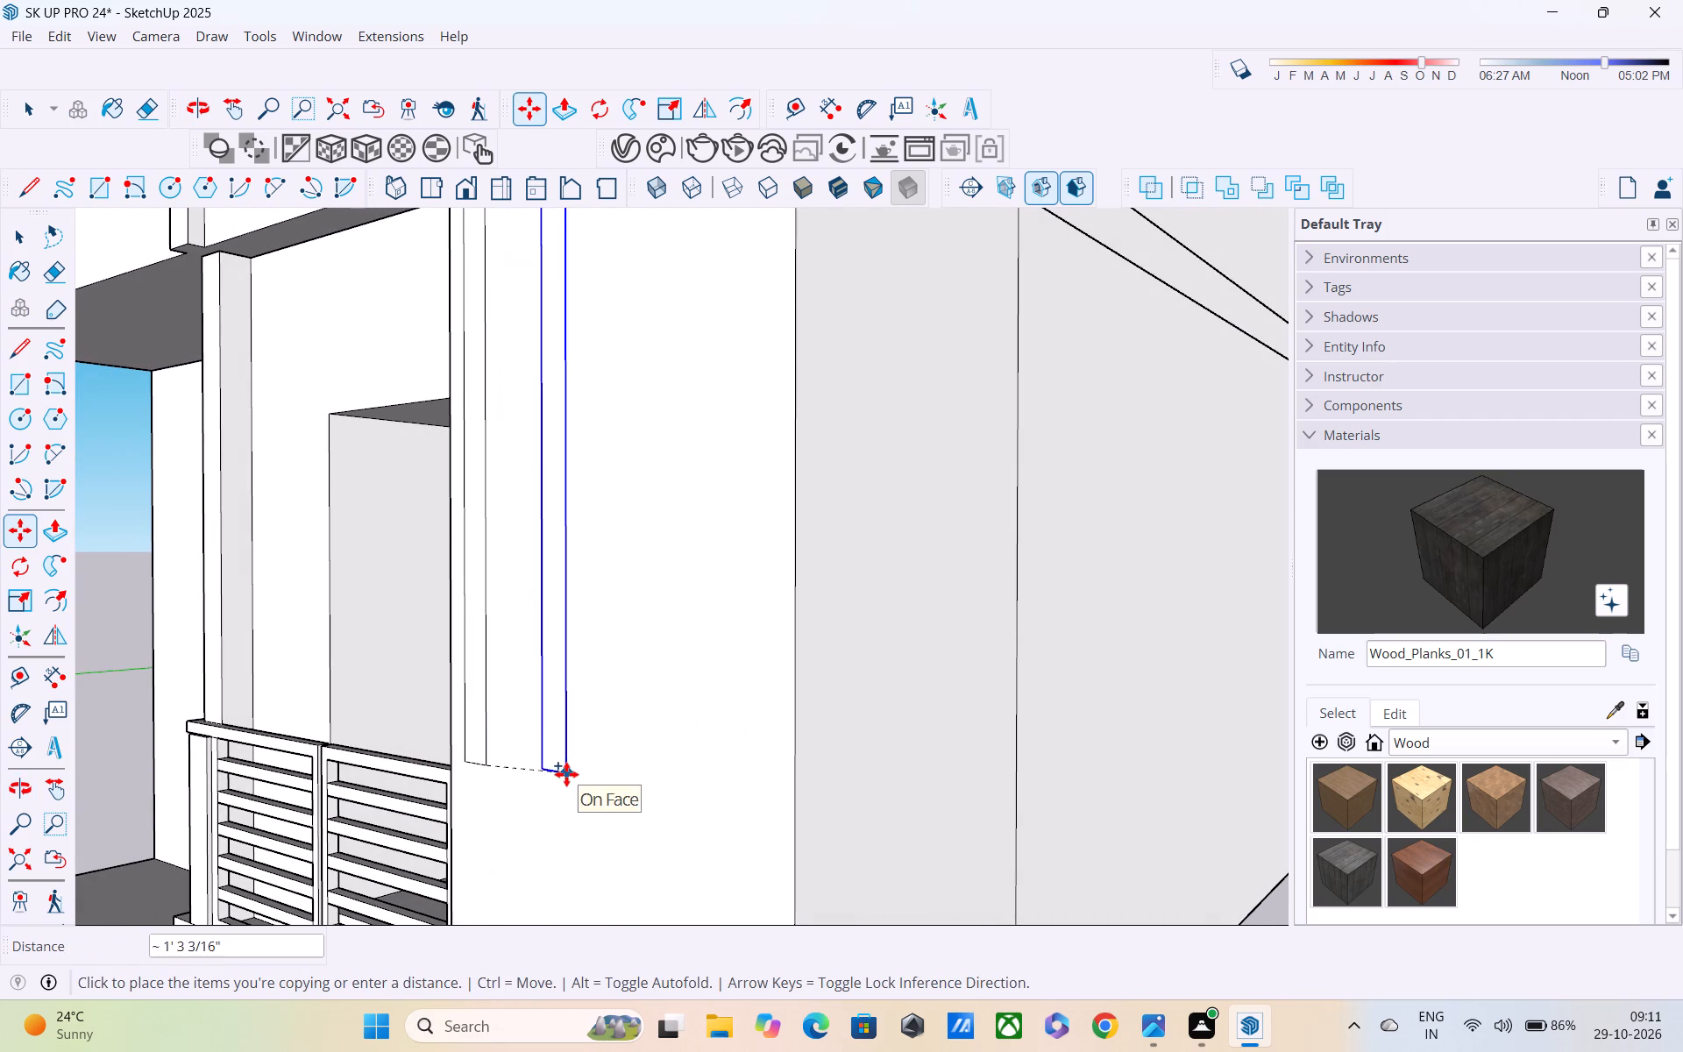
middle_drag(566, 774, 380, 753)
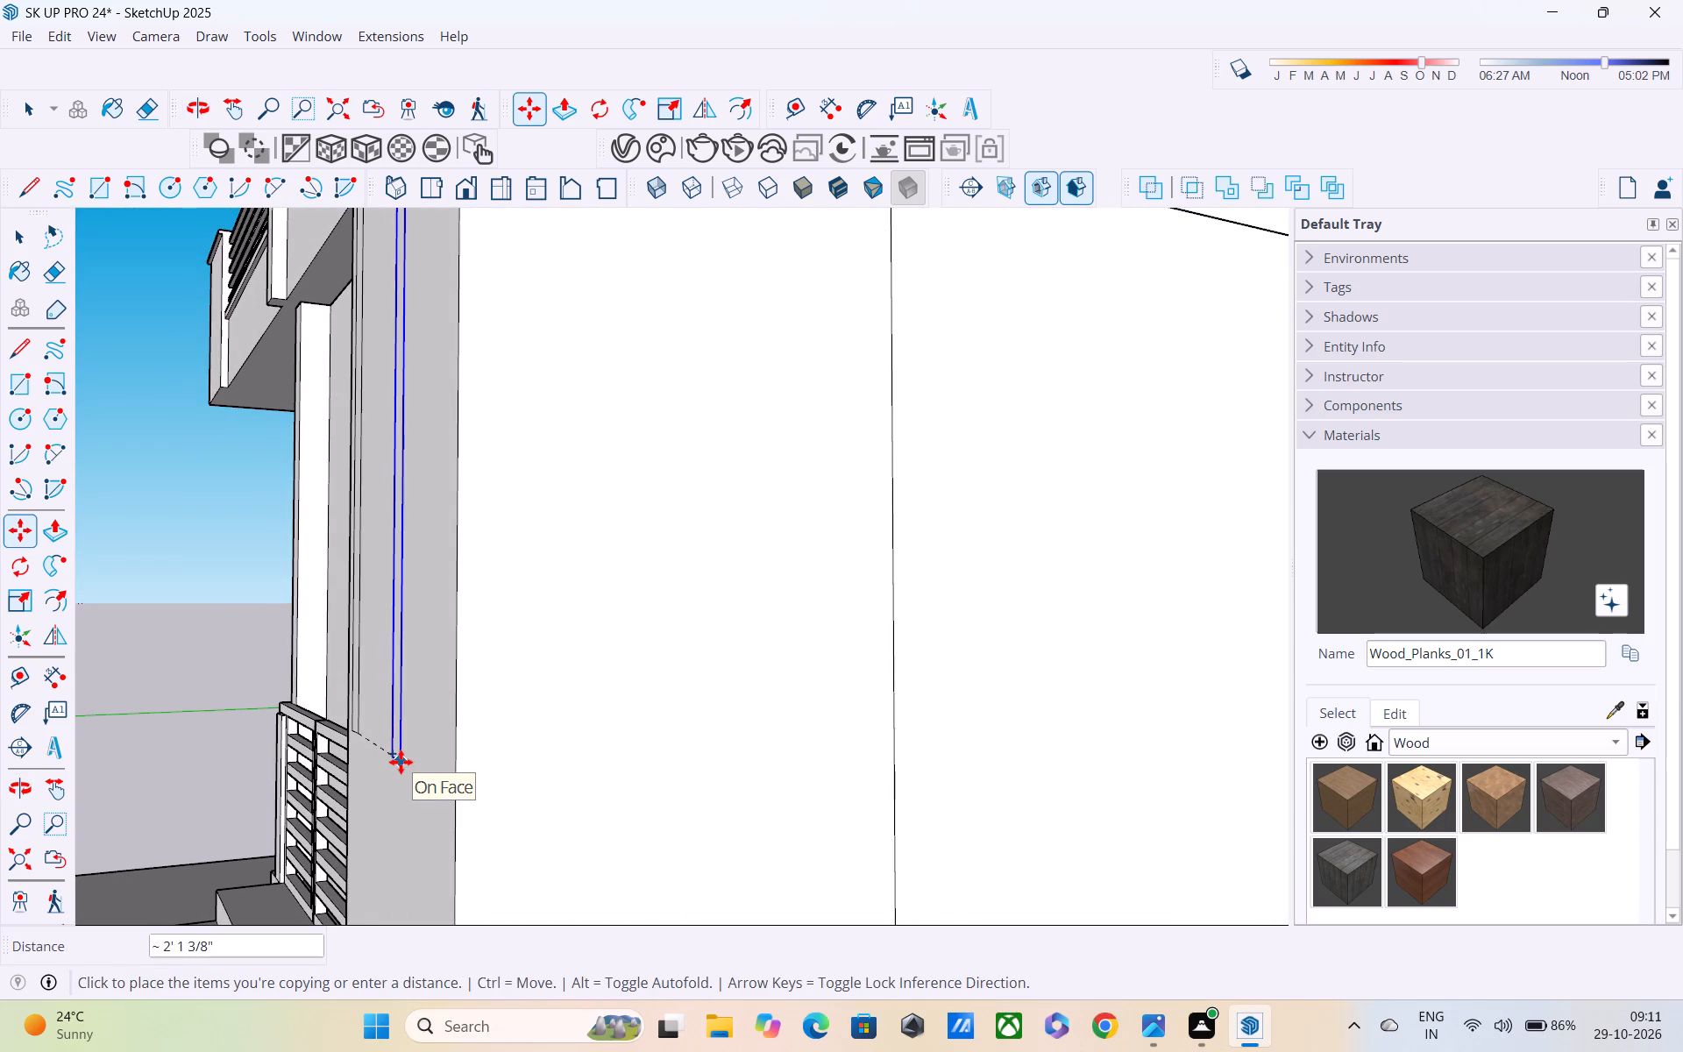
shift+middle_drag(401, 762, 687, 866)
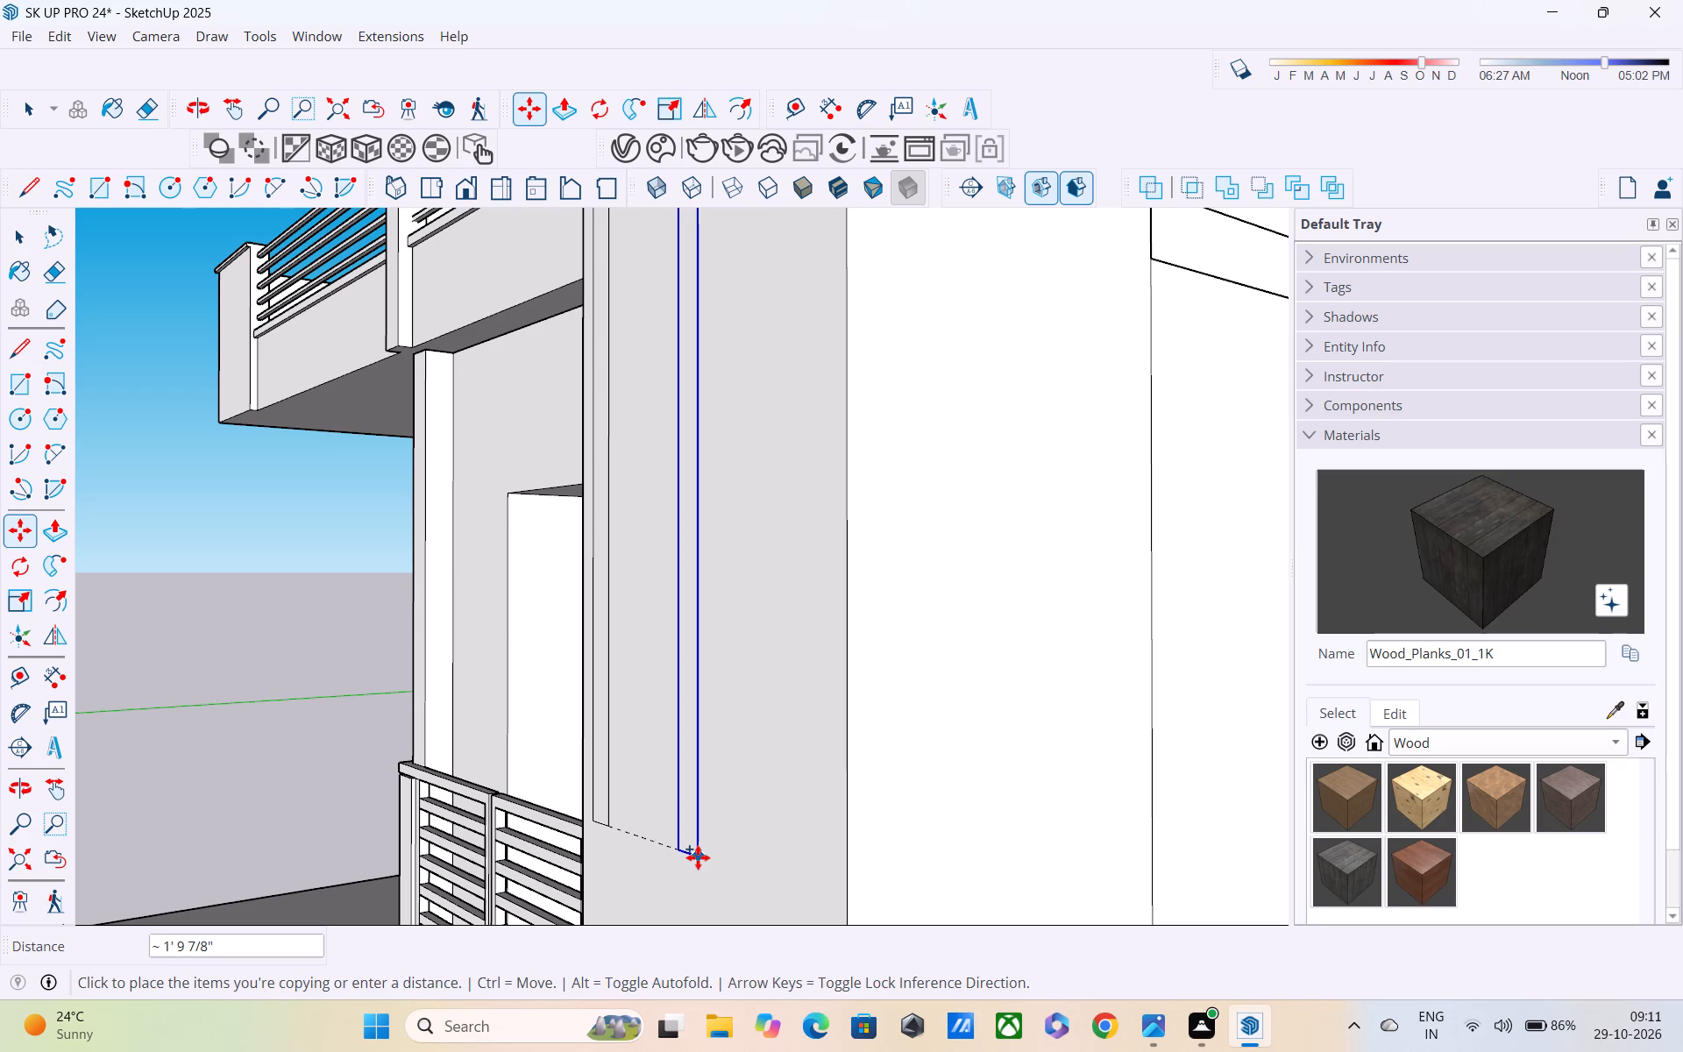
middle_drag(698, 857, 991, 828)
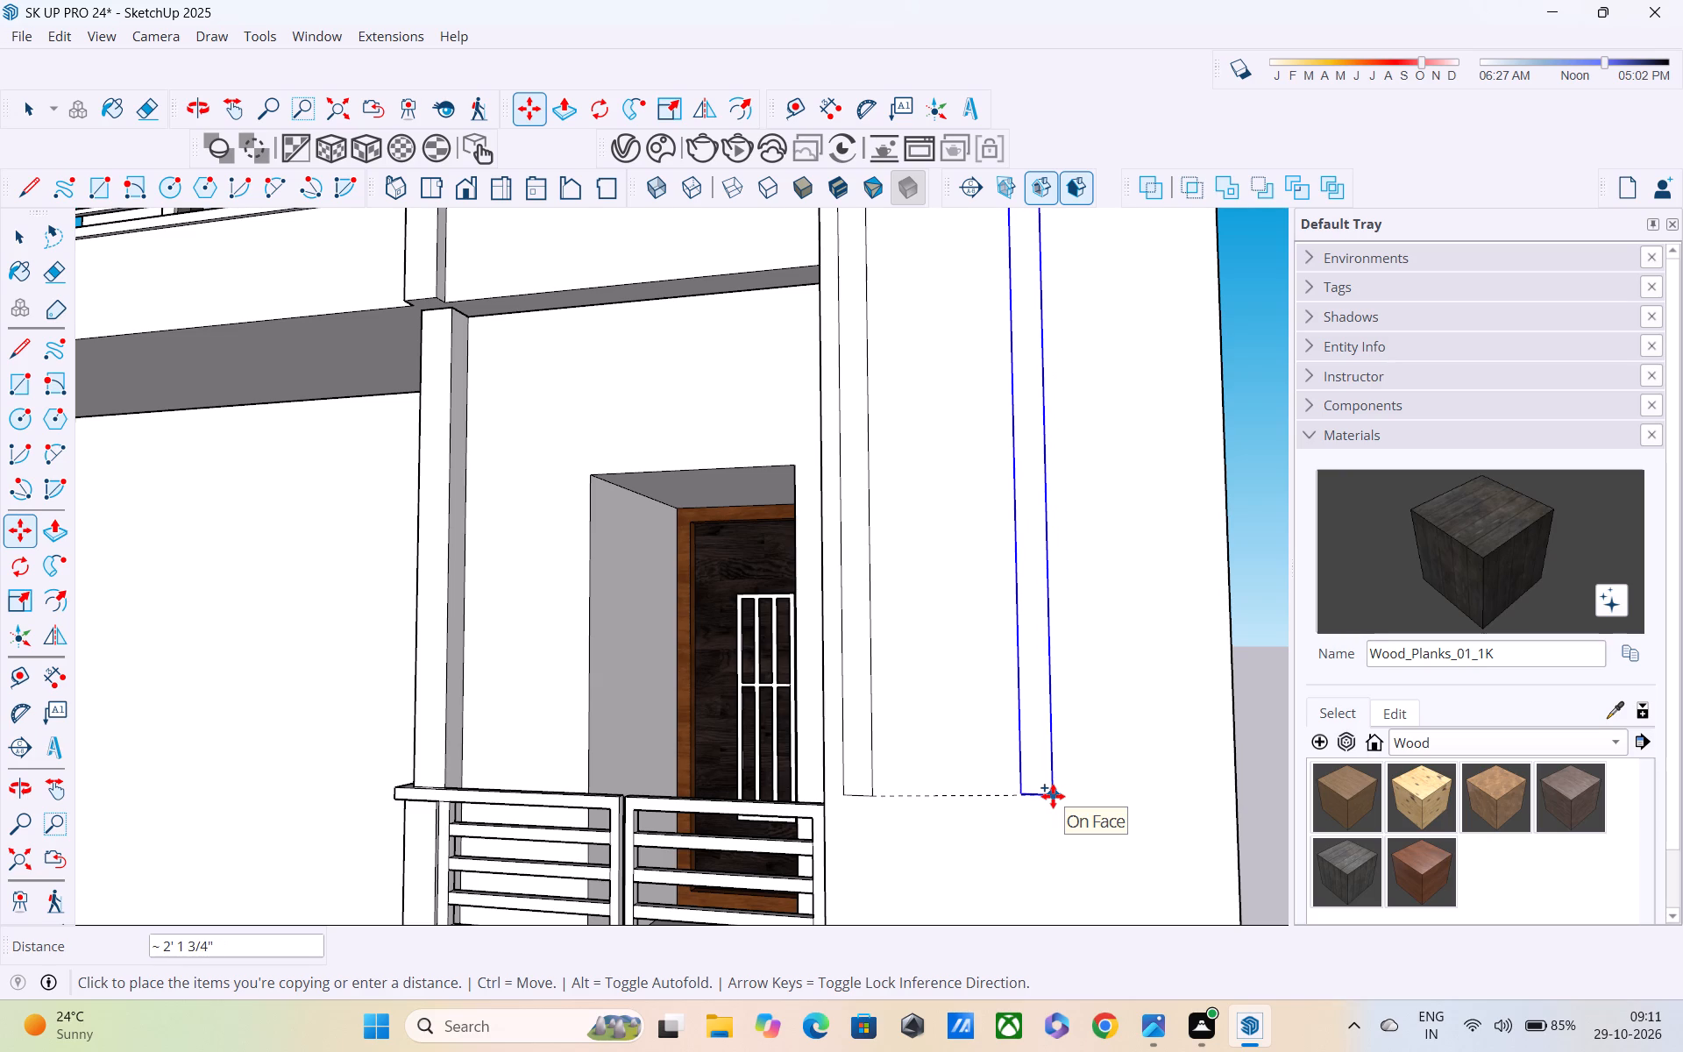
click(1053, 796)
Divide the copy distance by 2 so another strip sits midway between the original and its copy.
key(slash)
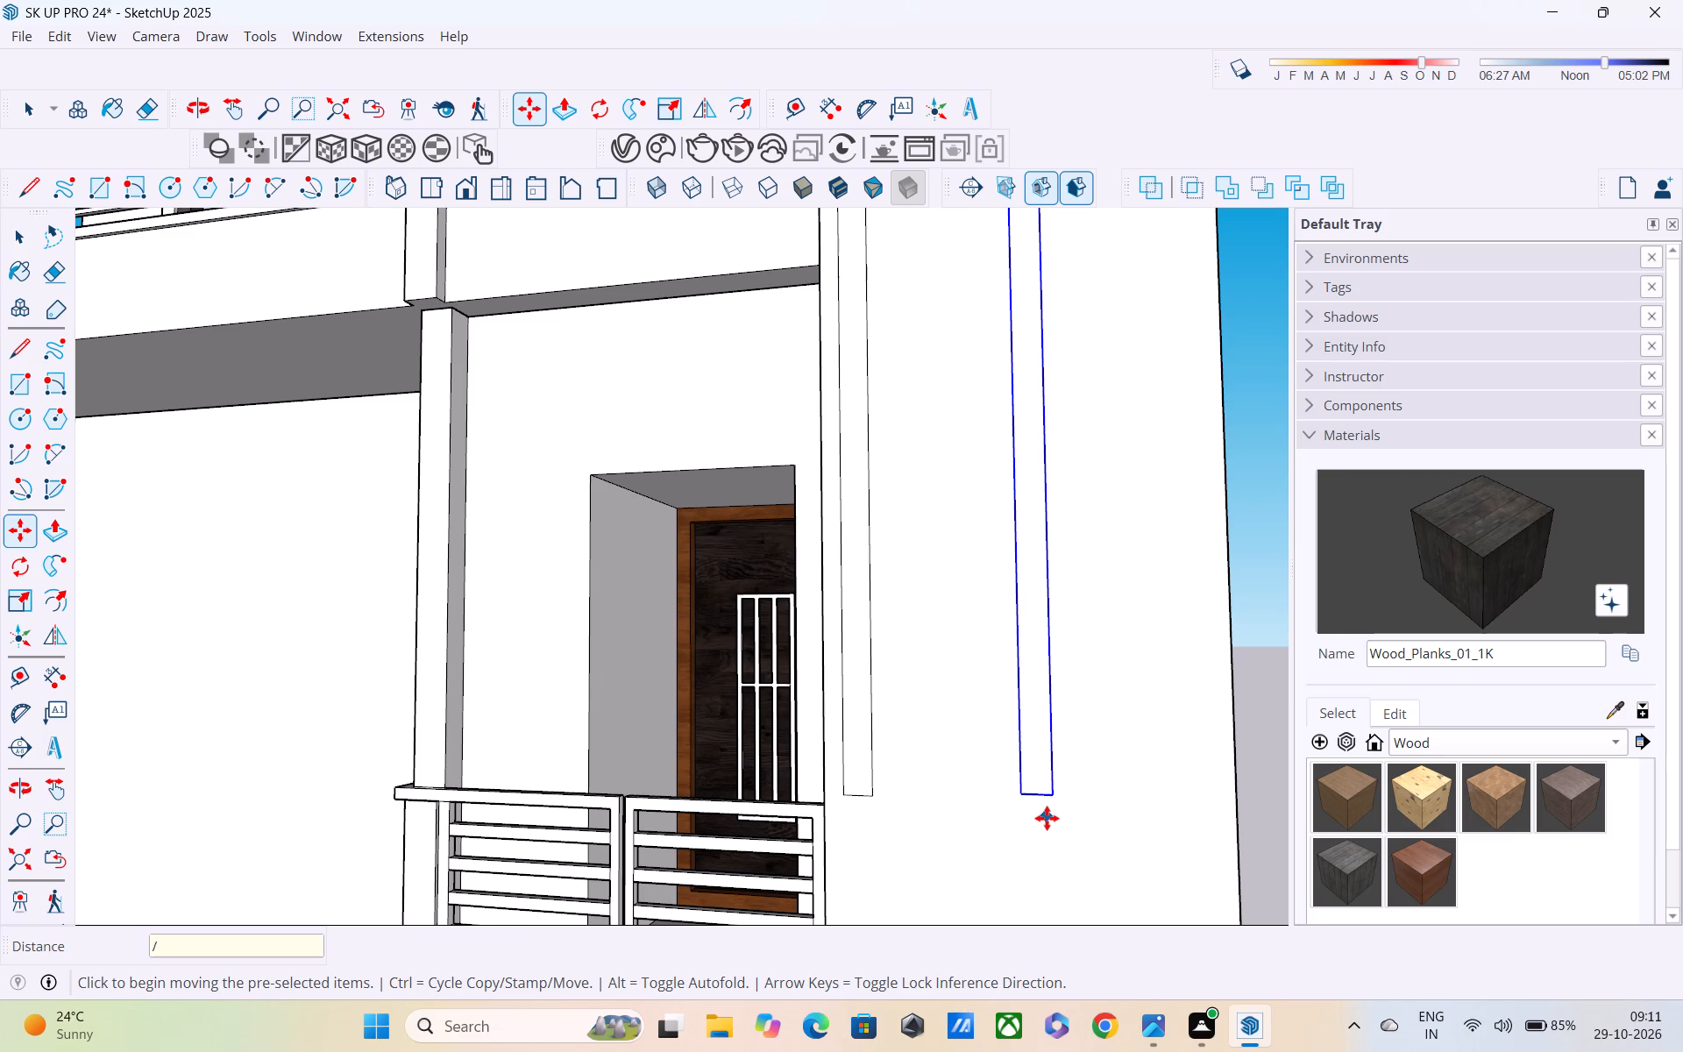
key(2)
key(Return)
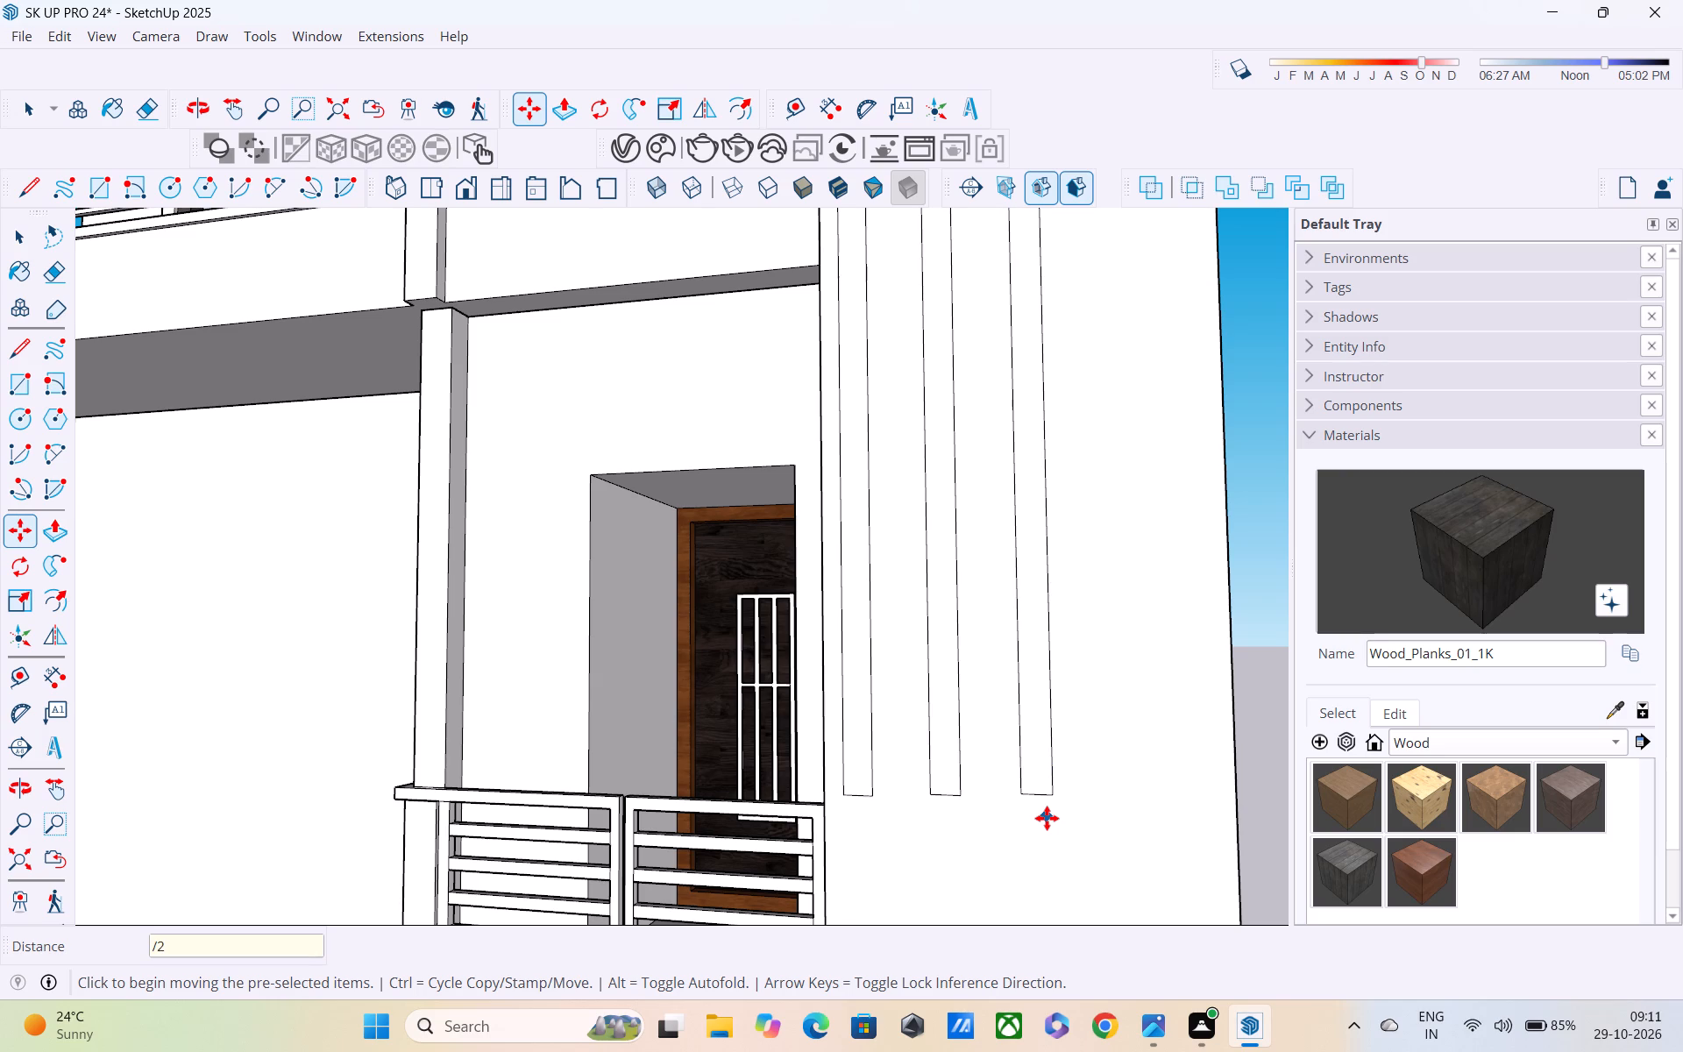
scroll(1051, 830, down, 13)
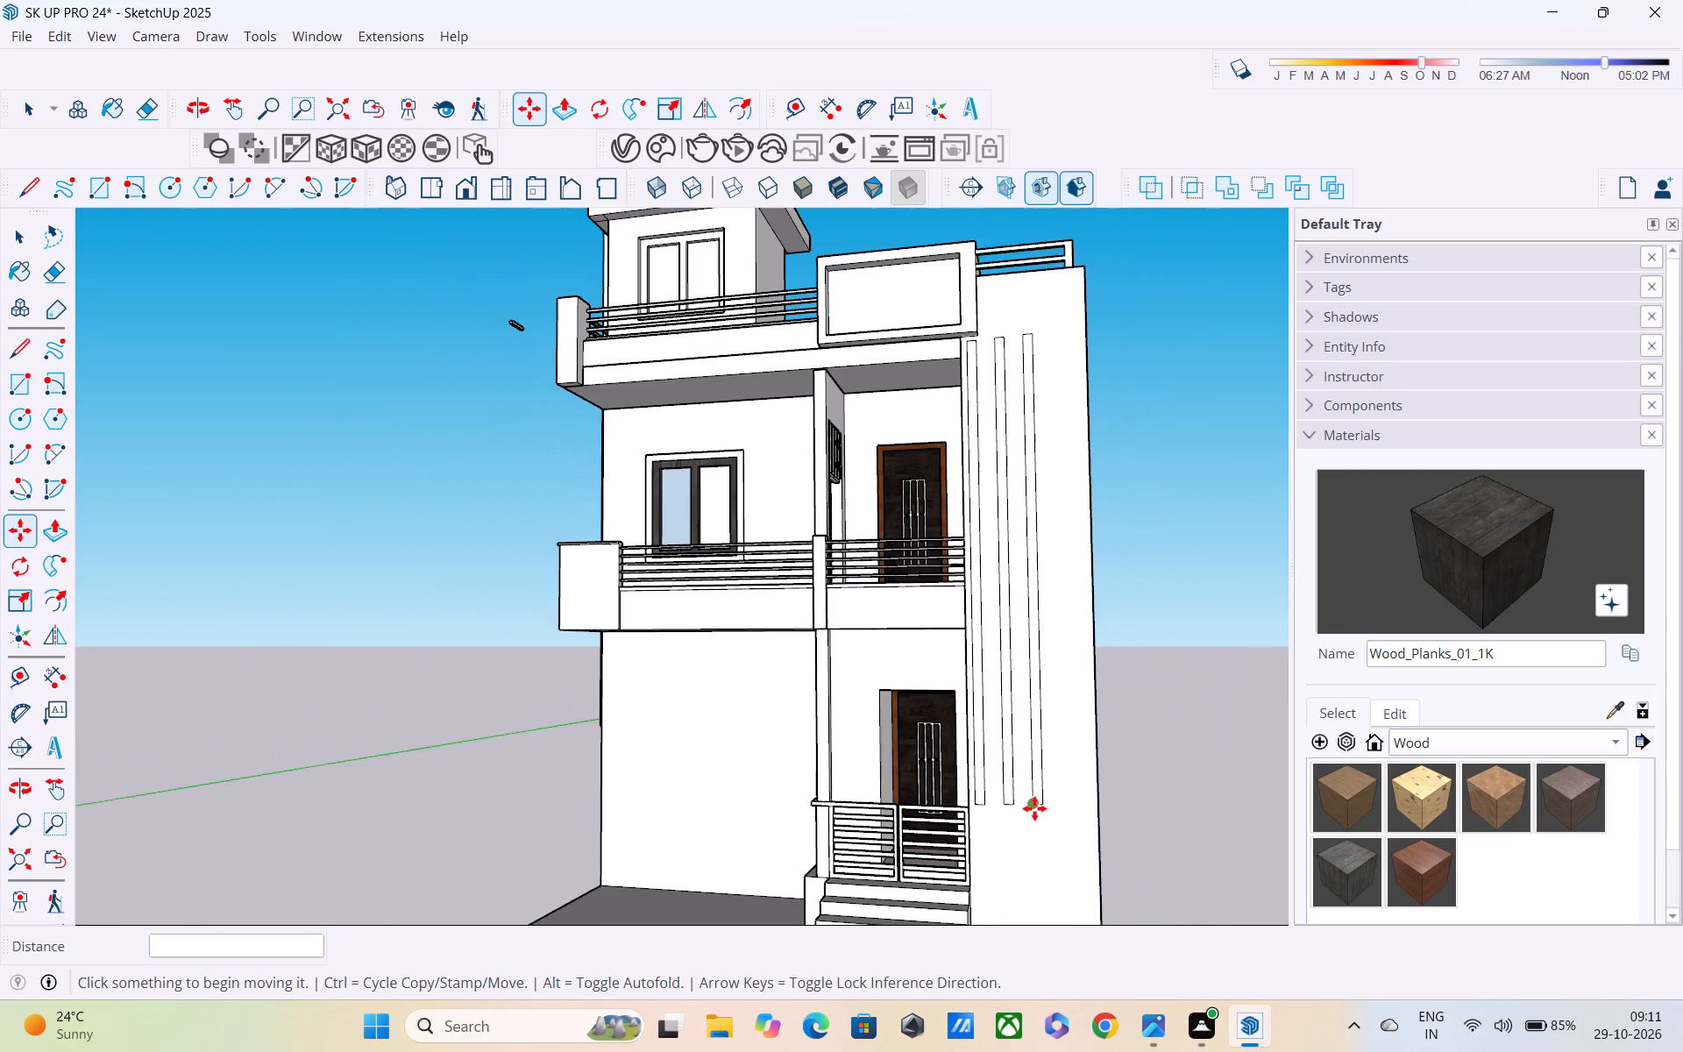
Undo the strip copies made across the wall face.
scroll(1034, 808, down, 3)
key(ctrl+z)
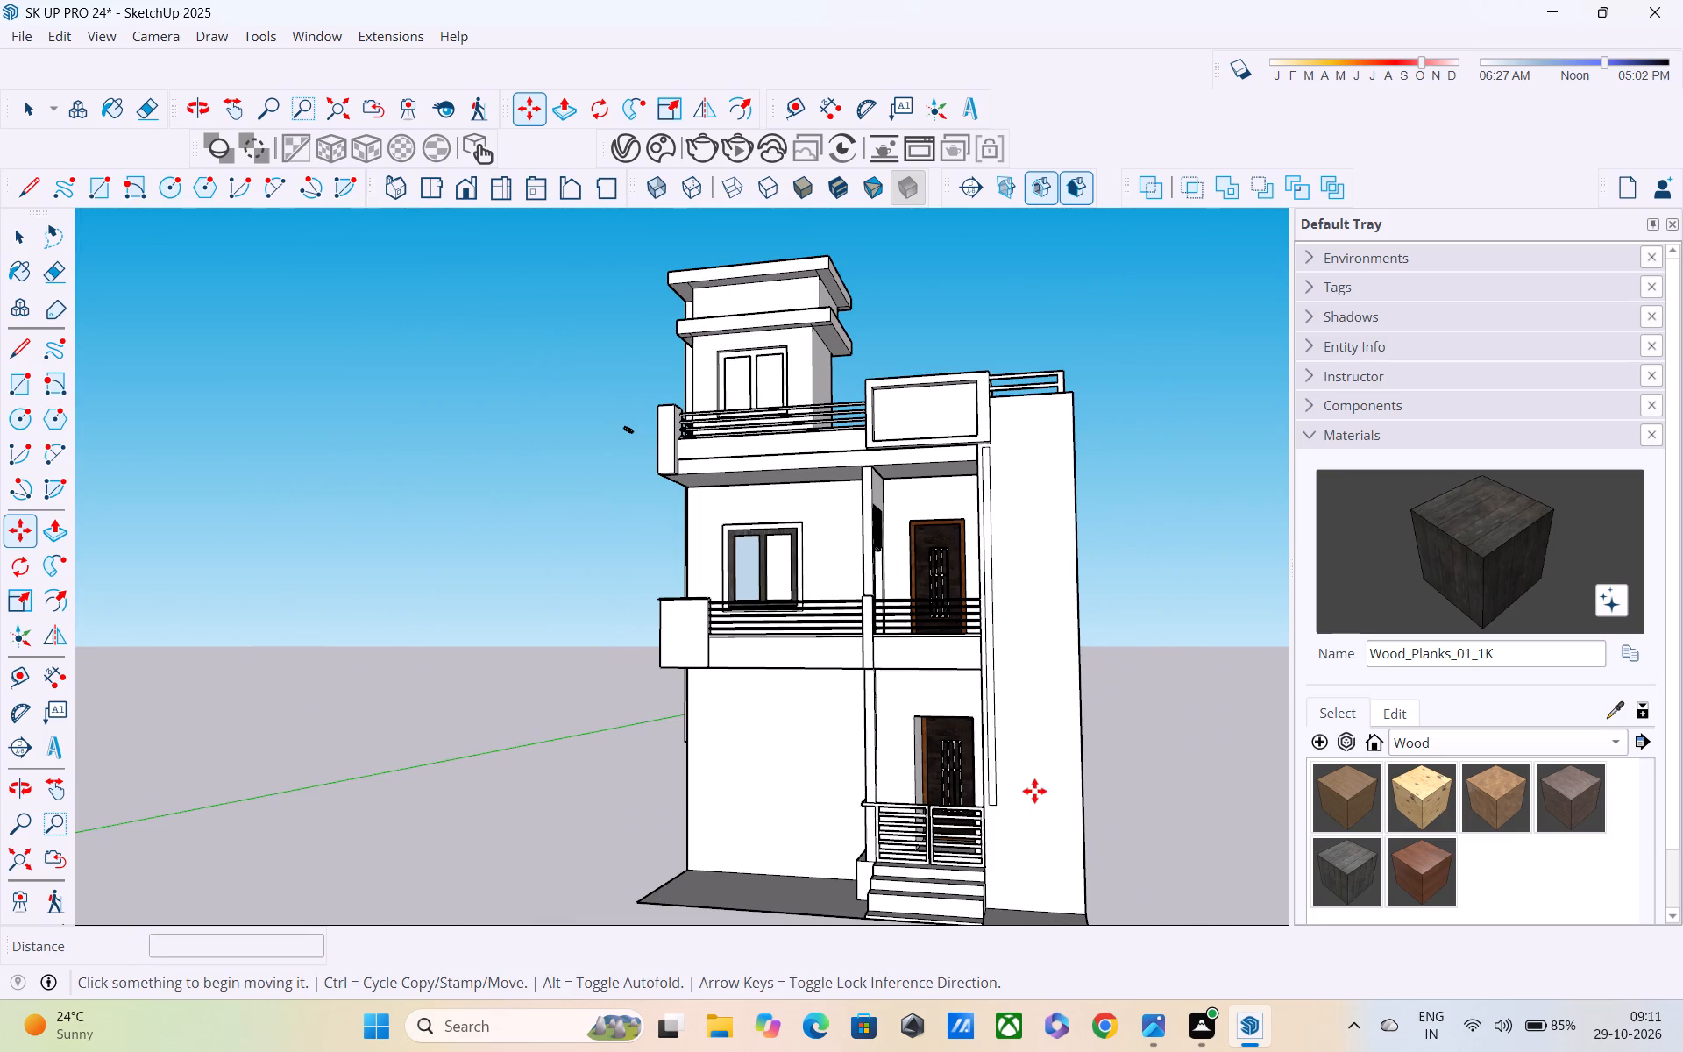
Select the four edges of the narrow wall strip and copy them about 1' 3 7/8" across the wall face, away from the balconies.
scroll(1032, 761, up, 3)
key(space)
scroll(978, 802, up, 8)
click(988, 731)
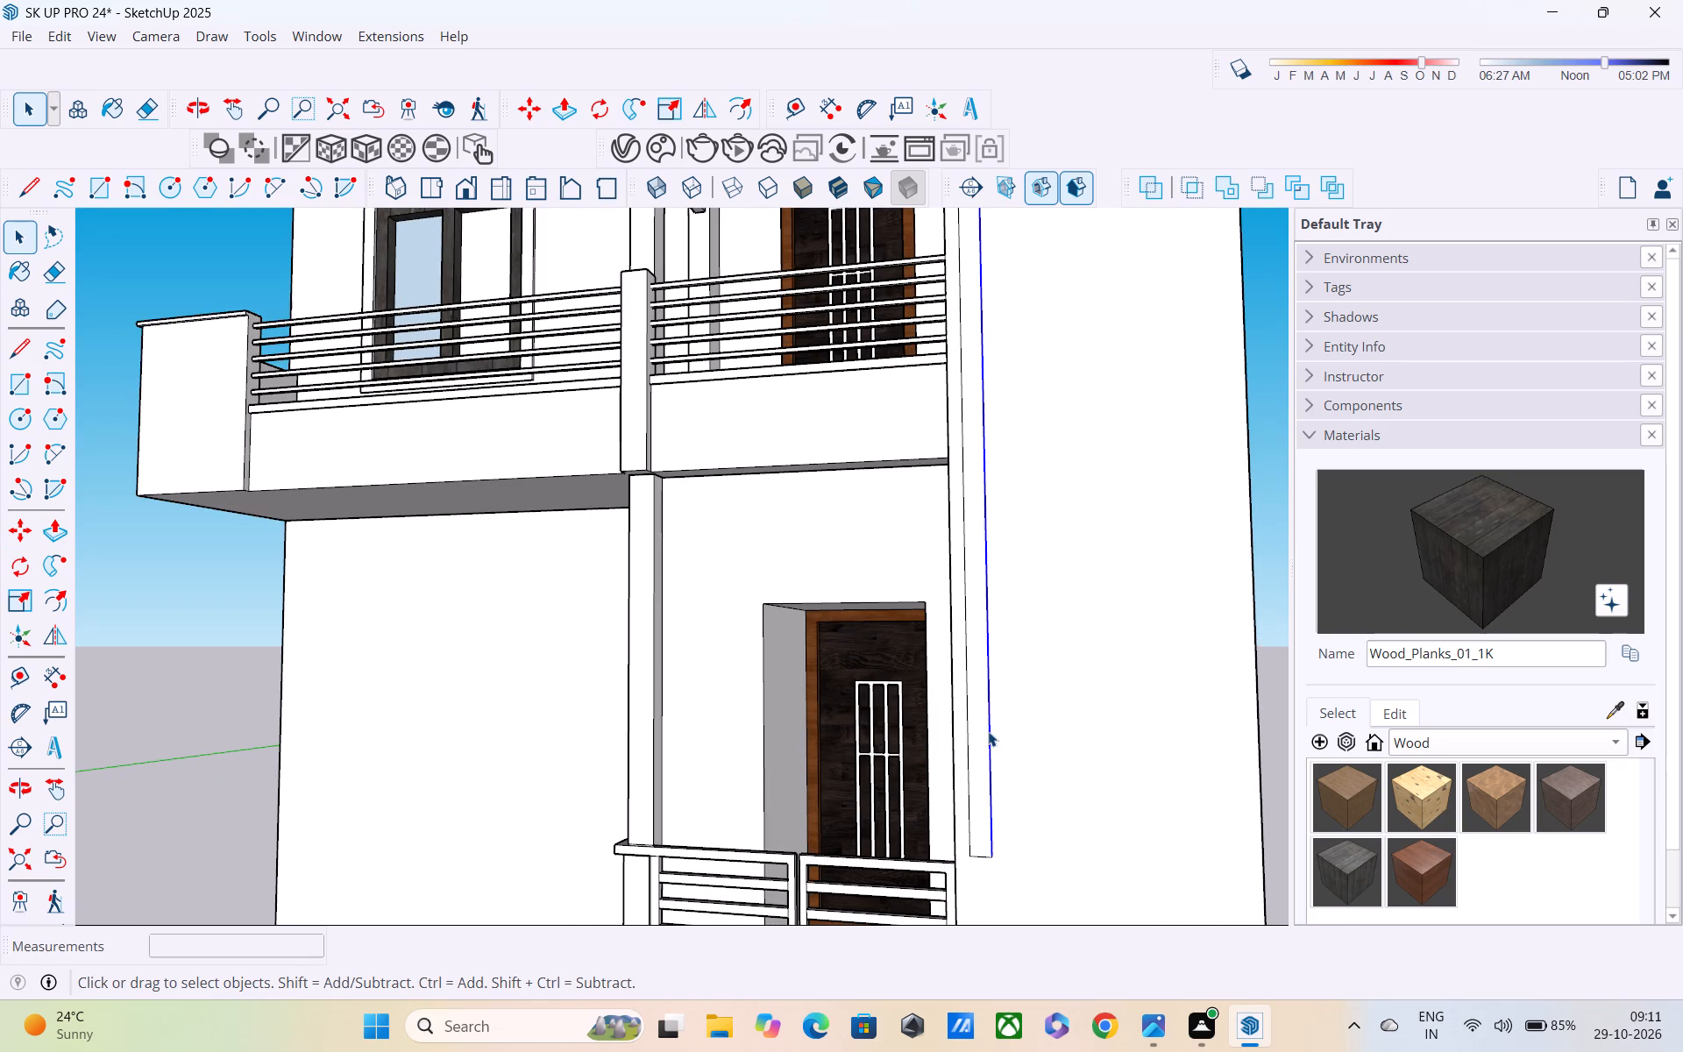
scroll(981, 792, up, 3)
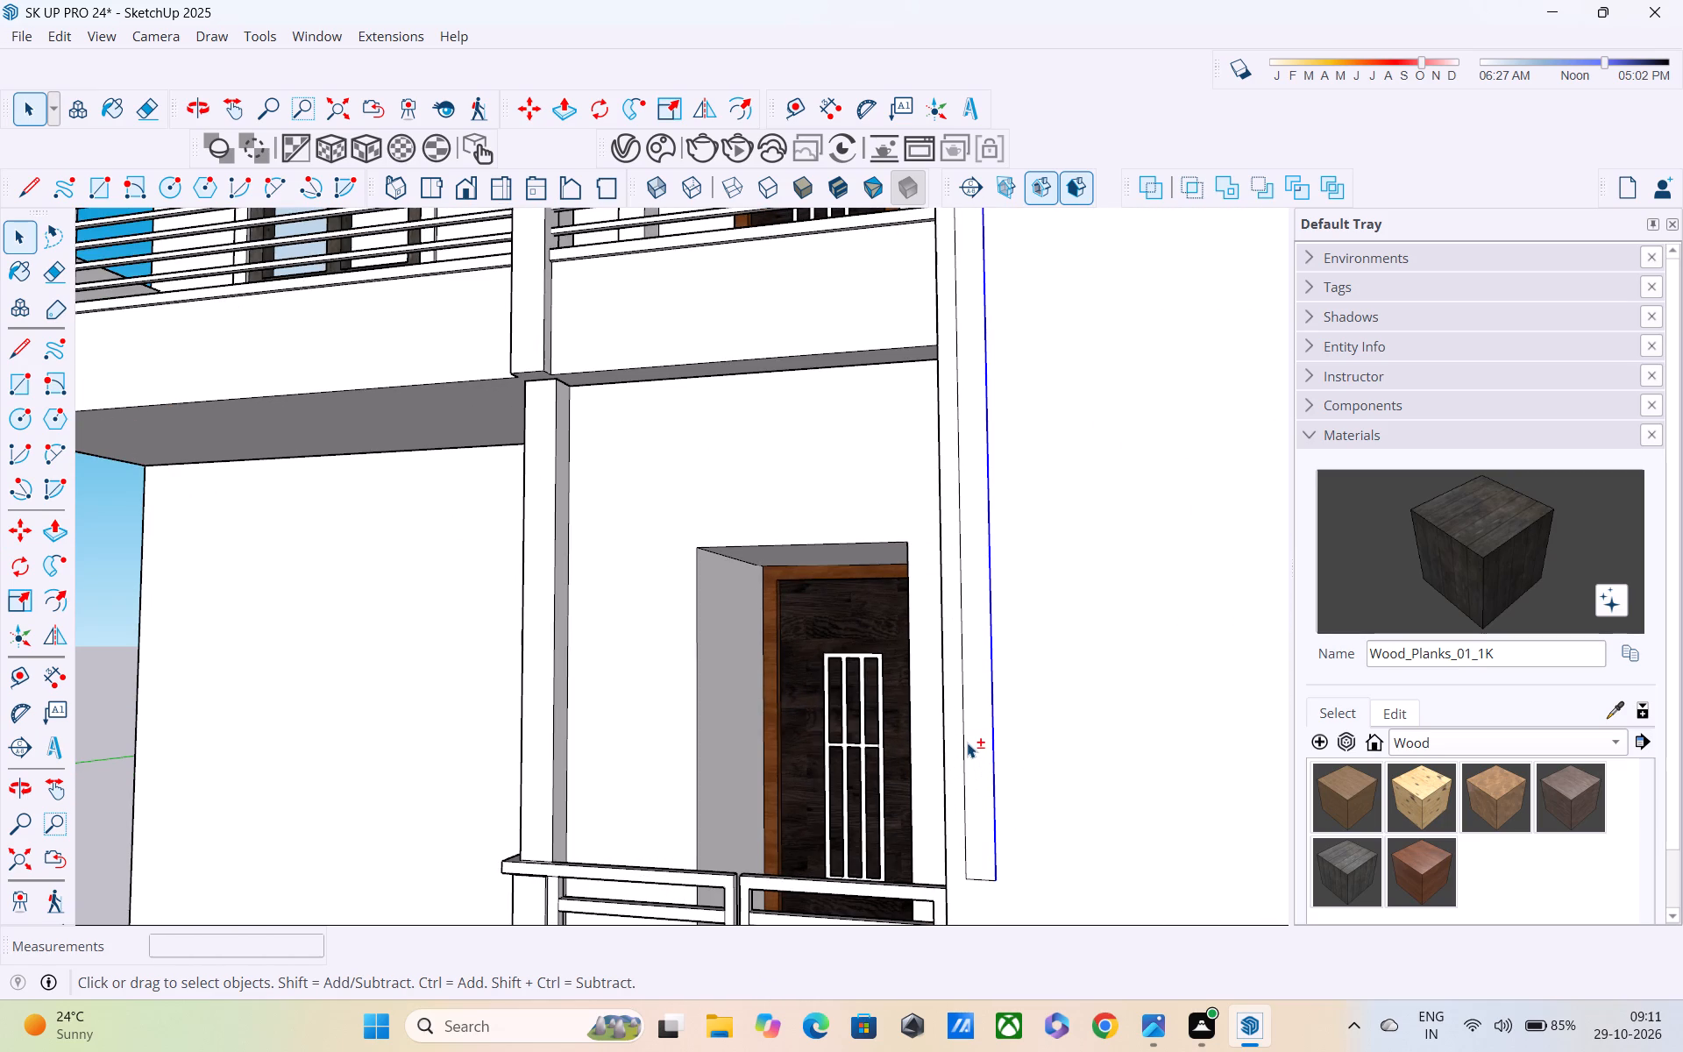
shift+click(967, 742)
shift+click(972, 807)
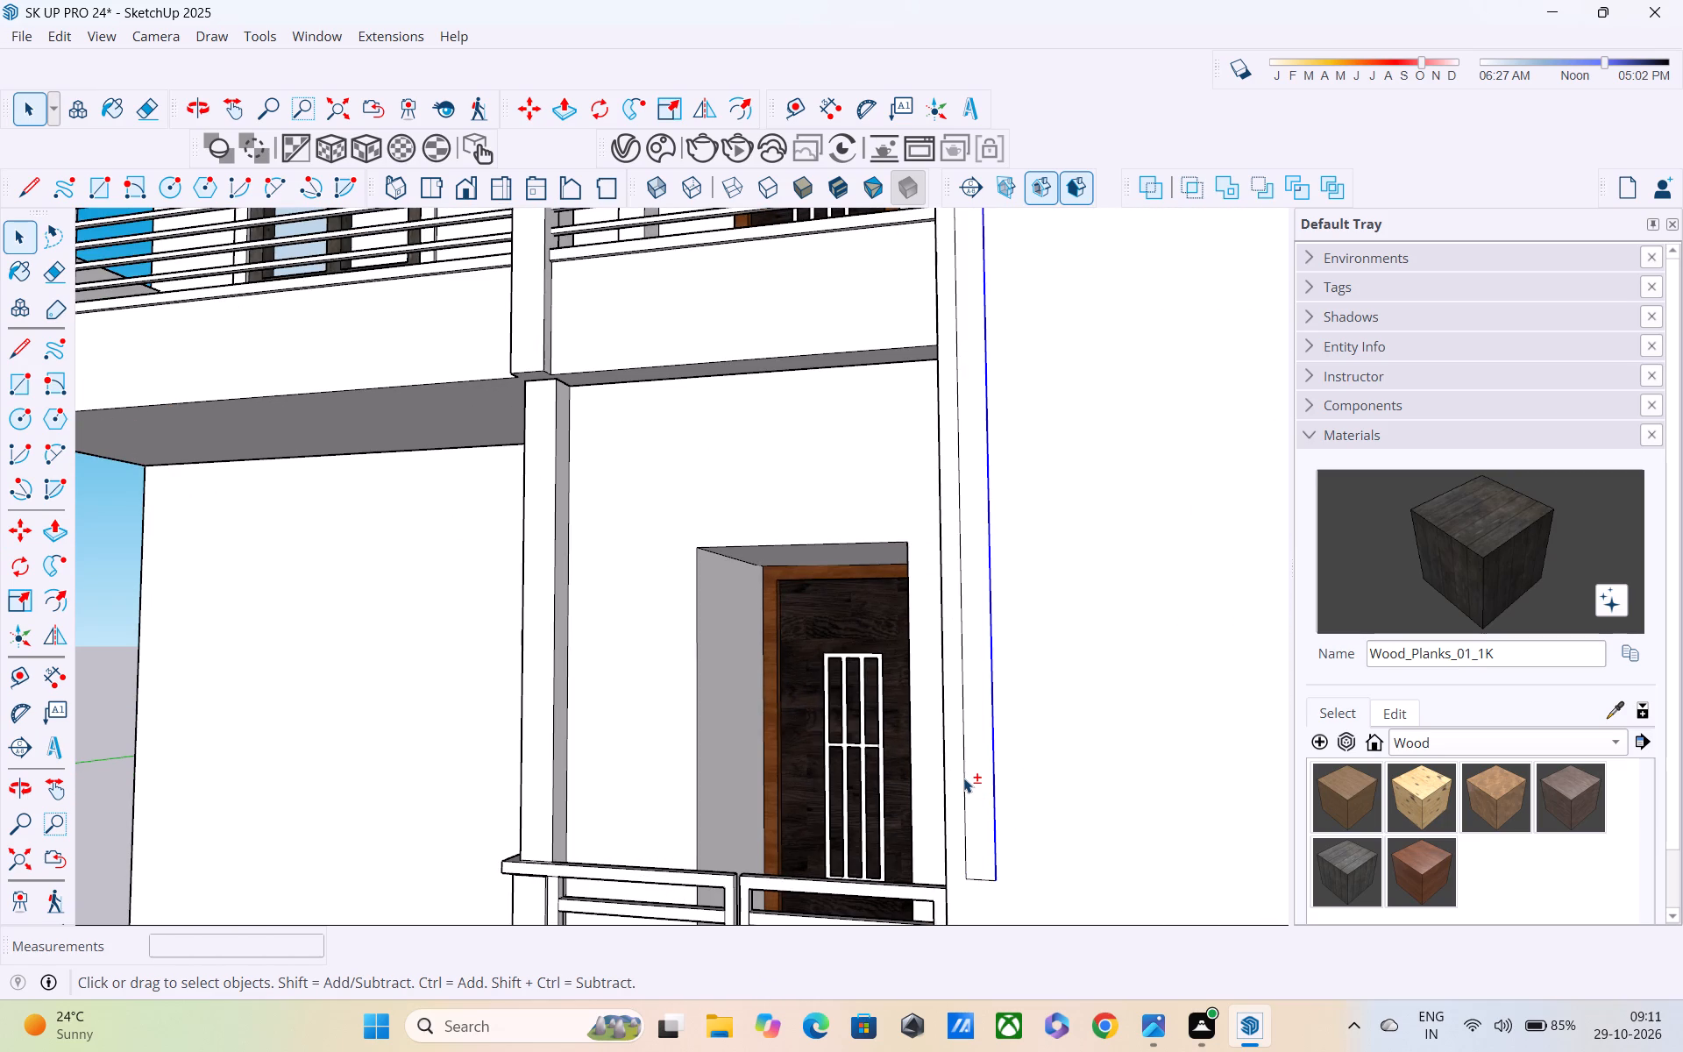
shift+click(965, 784)
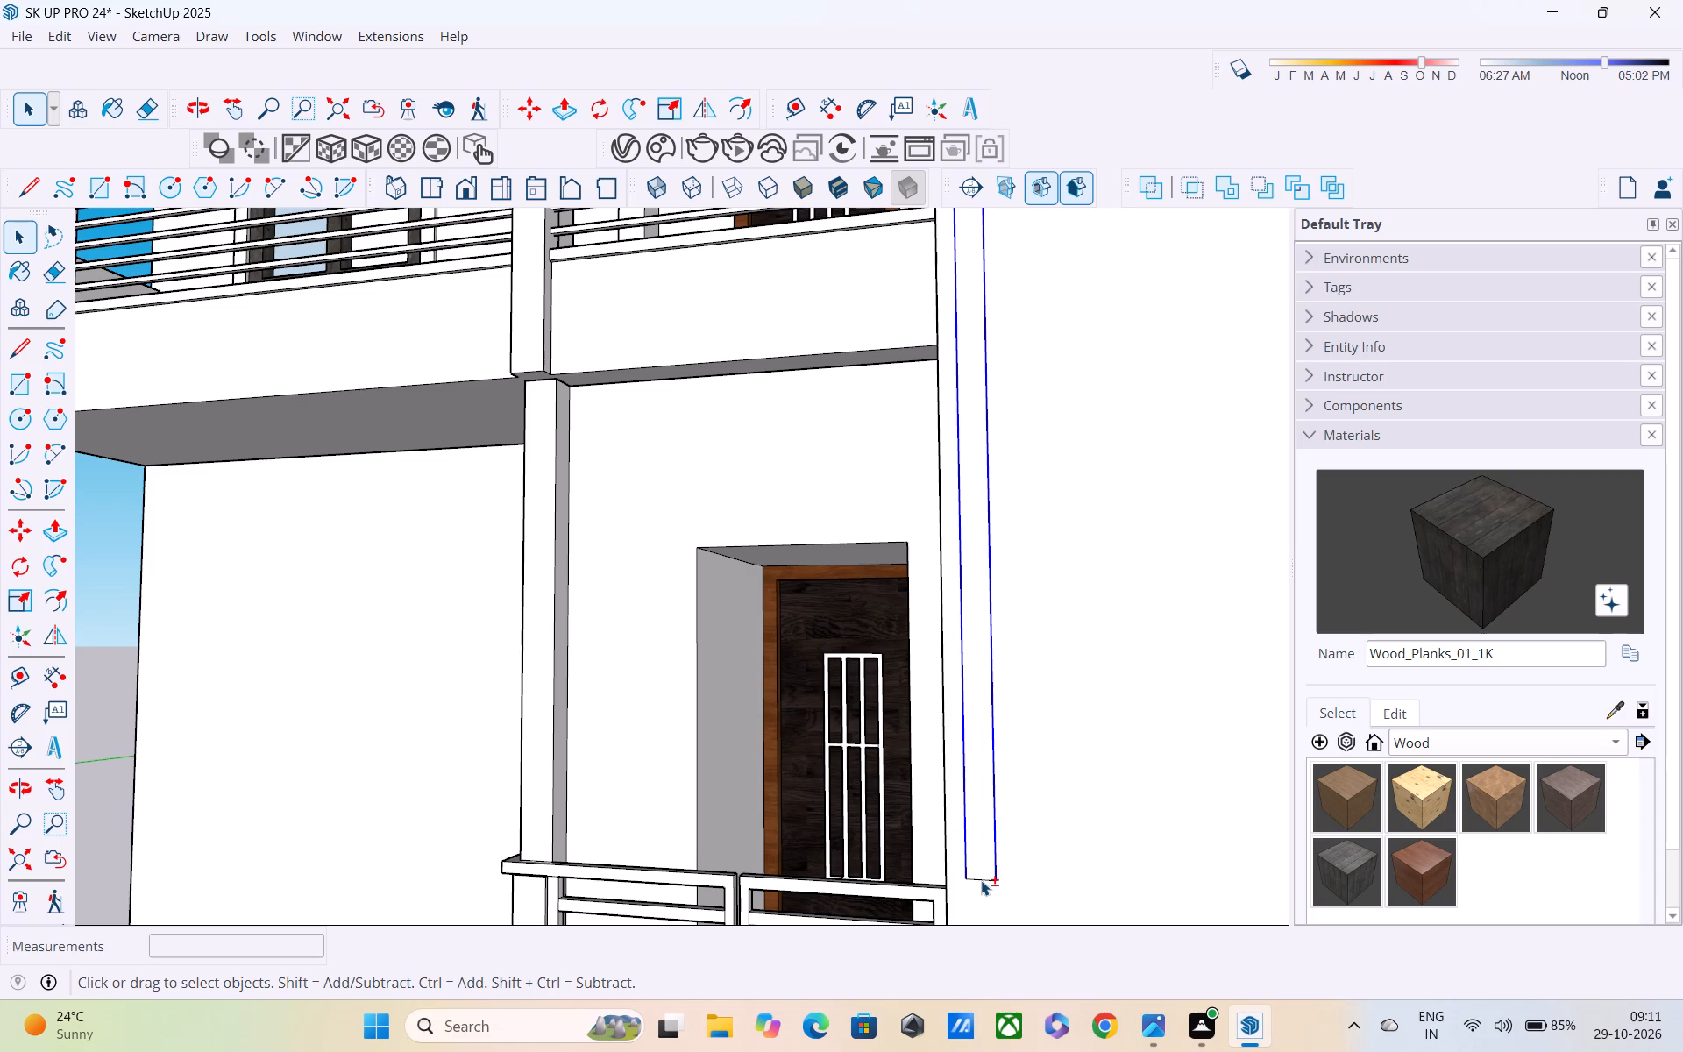
shift+click(981, 880)
shift+middle_drag(959, 626, 1011, 1051)
shift+scroll(1011, 1051, down, 1)
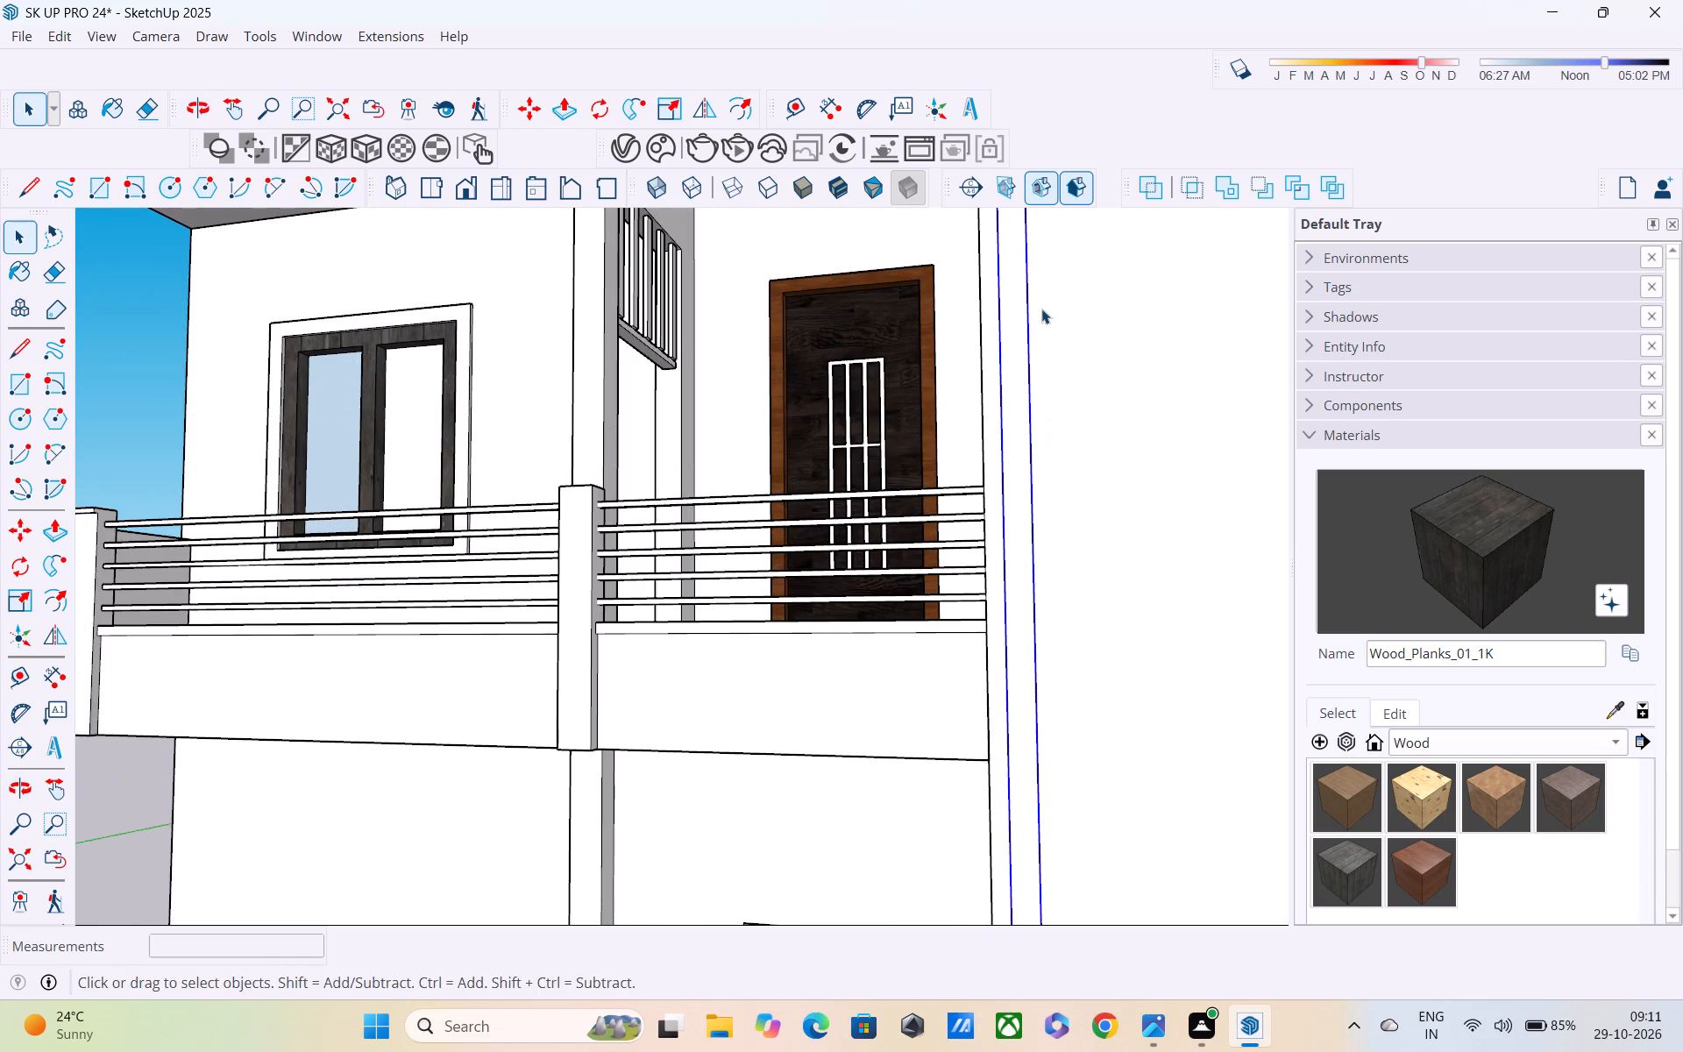
shift+middle_drag(1045, 332, 1071, 665)
shift+click(1034, 234)
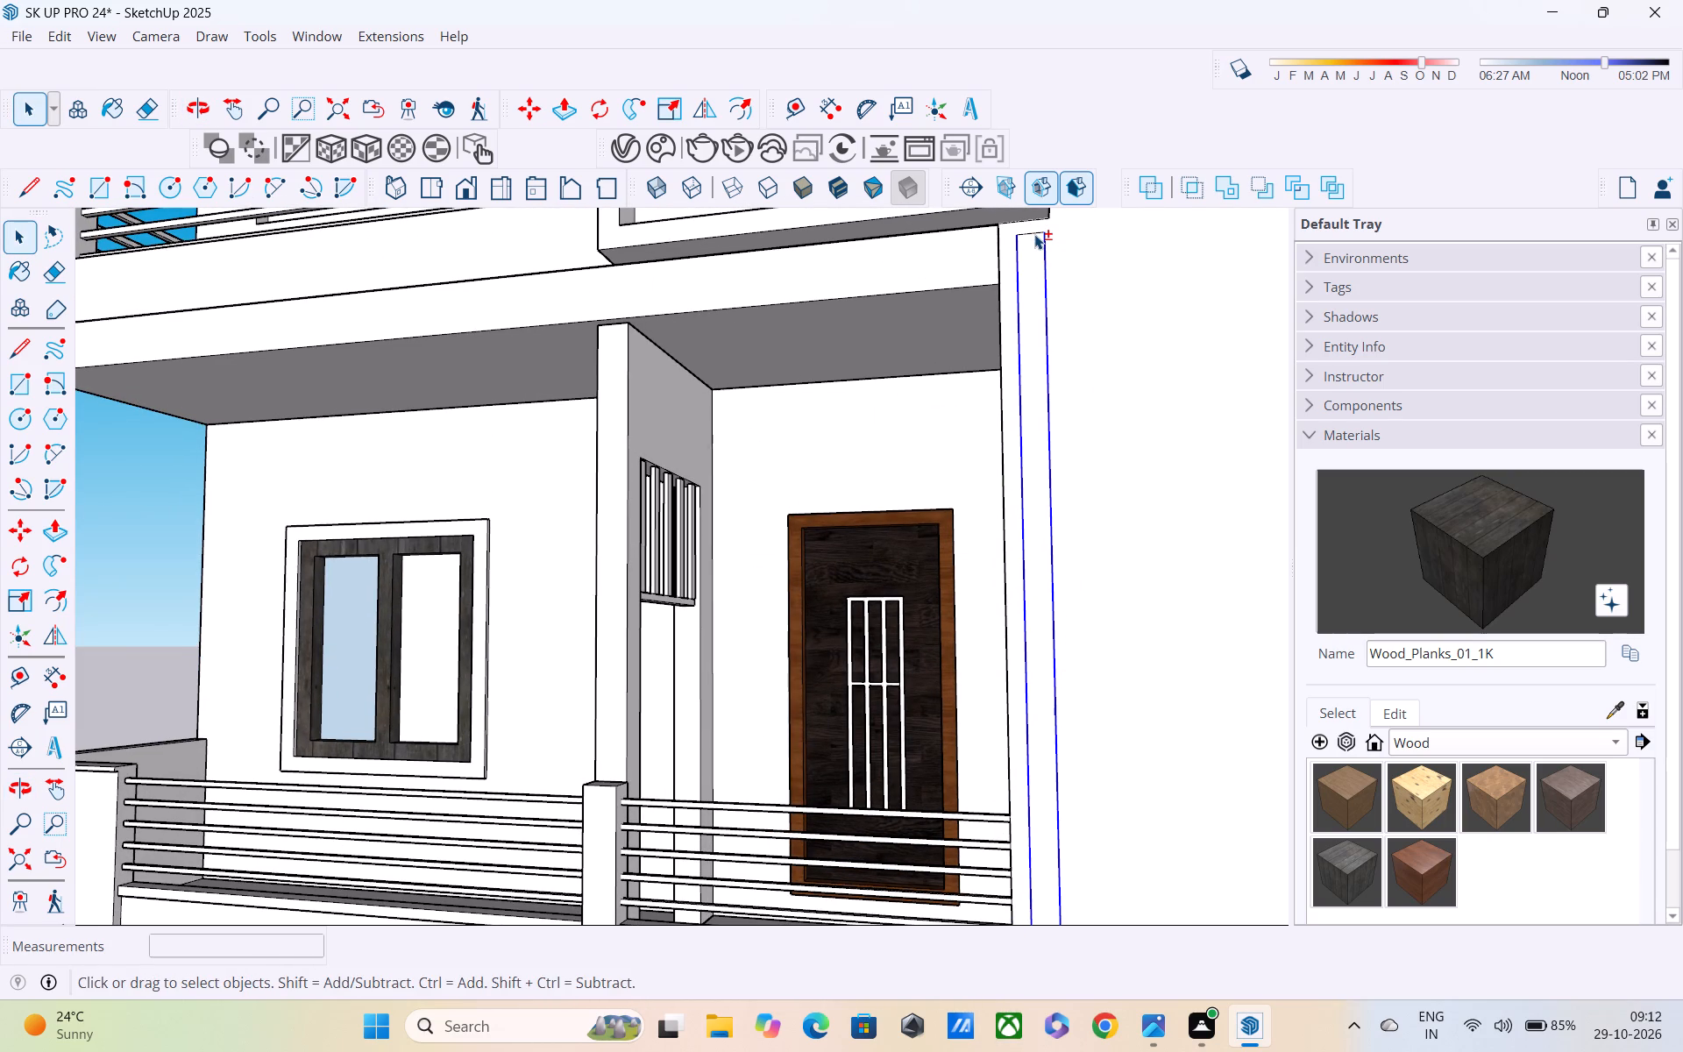
key(m)
scroll(1035, 360, up, 1)
scroll(1035, 360, down, 4)
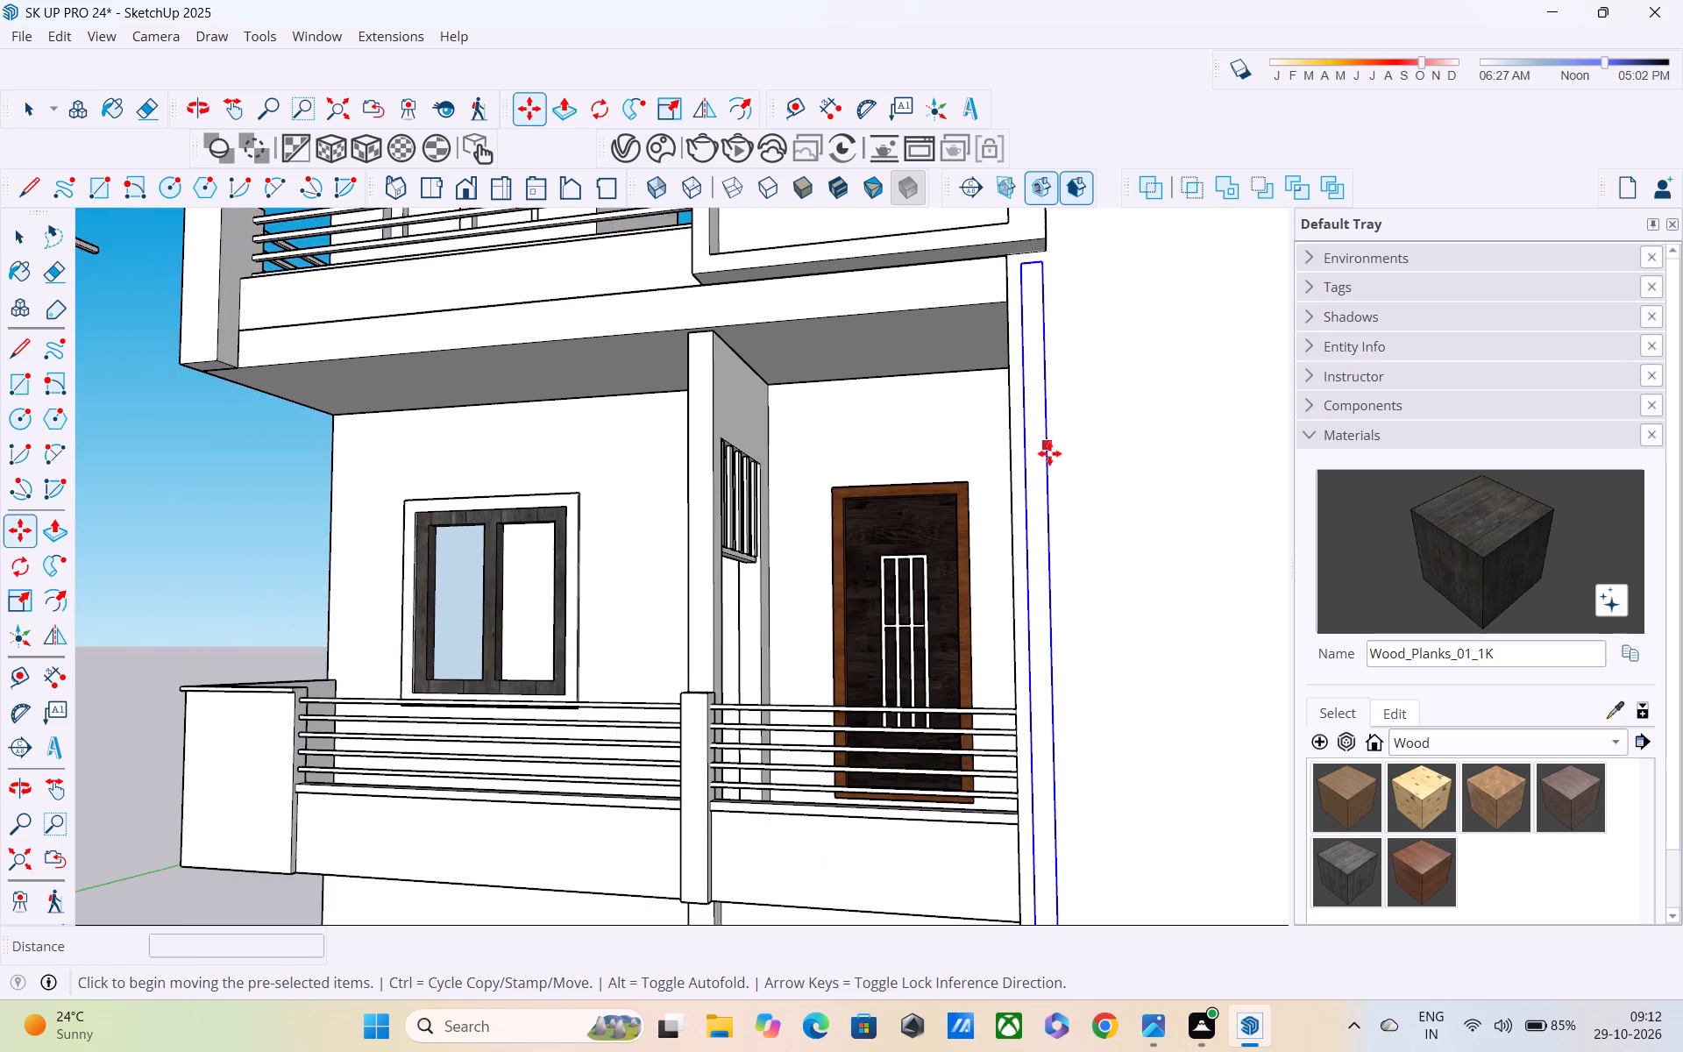
middle_drag(1049, 453, 1009, 117)
scroll(1009, 117, up, 1)
scroll(1004, 259, down, 3)
middle_drag(1003, 295, 850, 18)
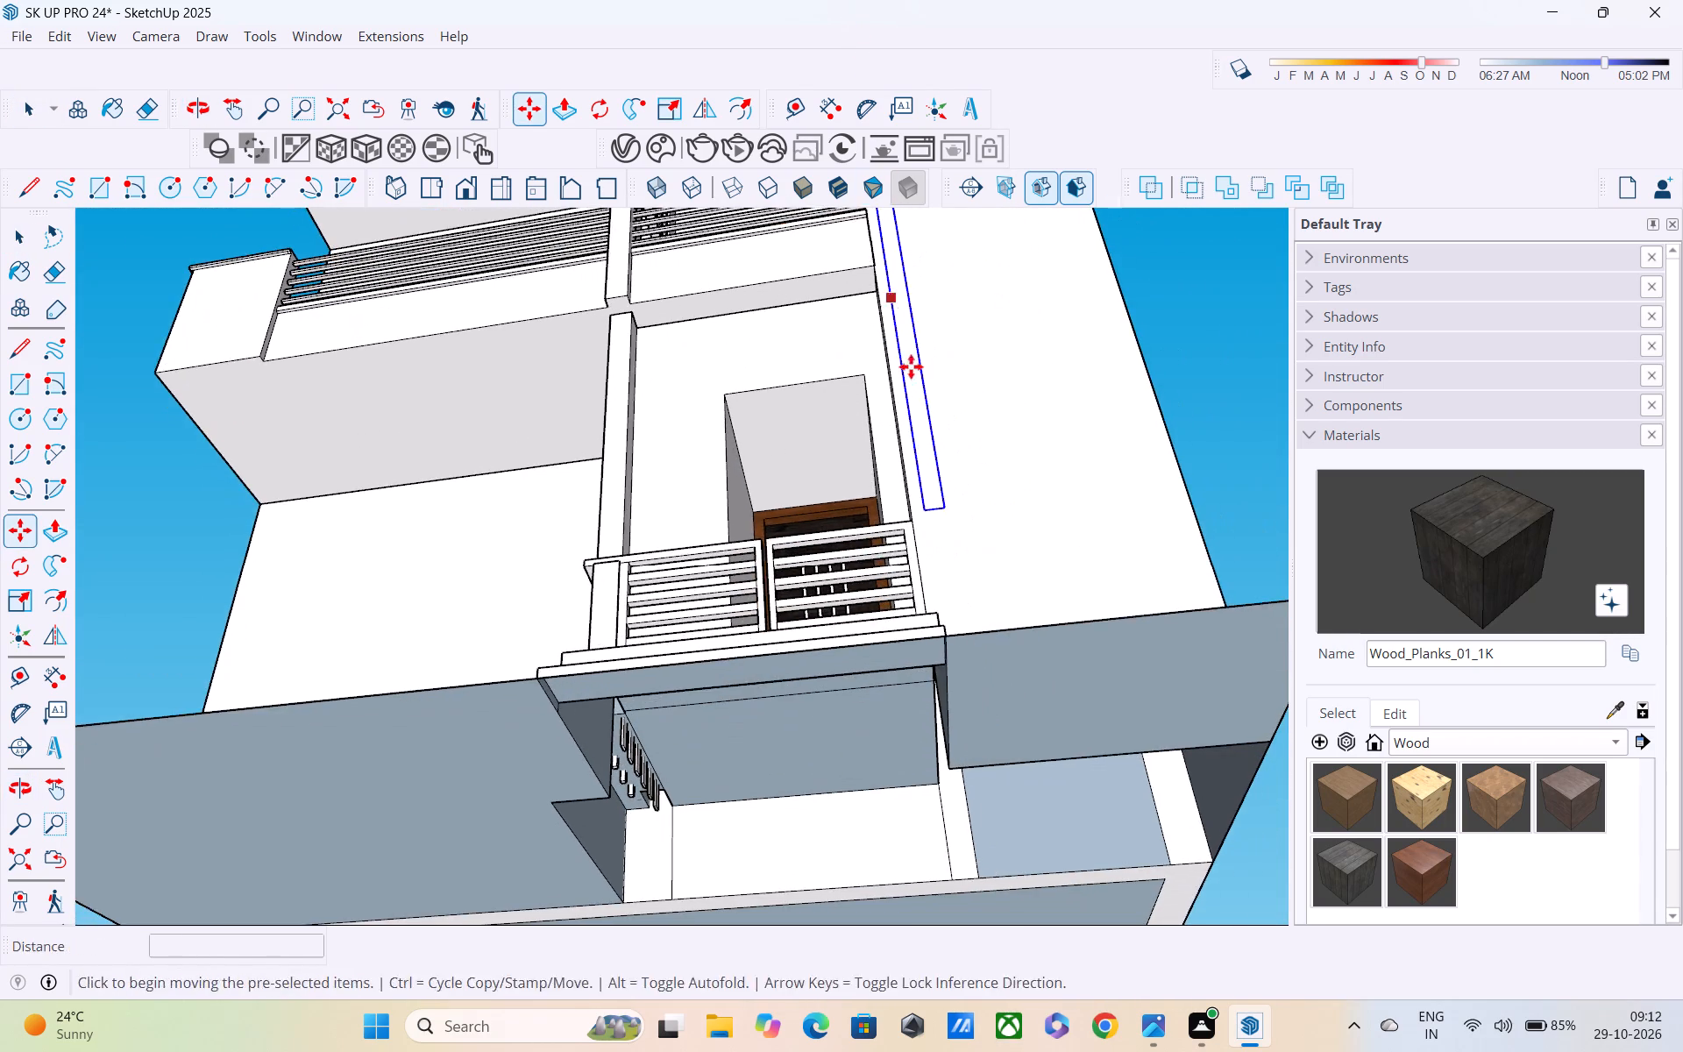
middle_drag(912, 374, 943, 577)
scroll(957, 618, up, 4)
click(959, 640)
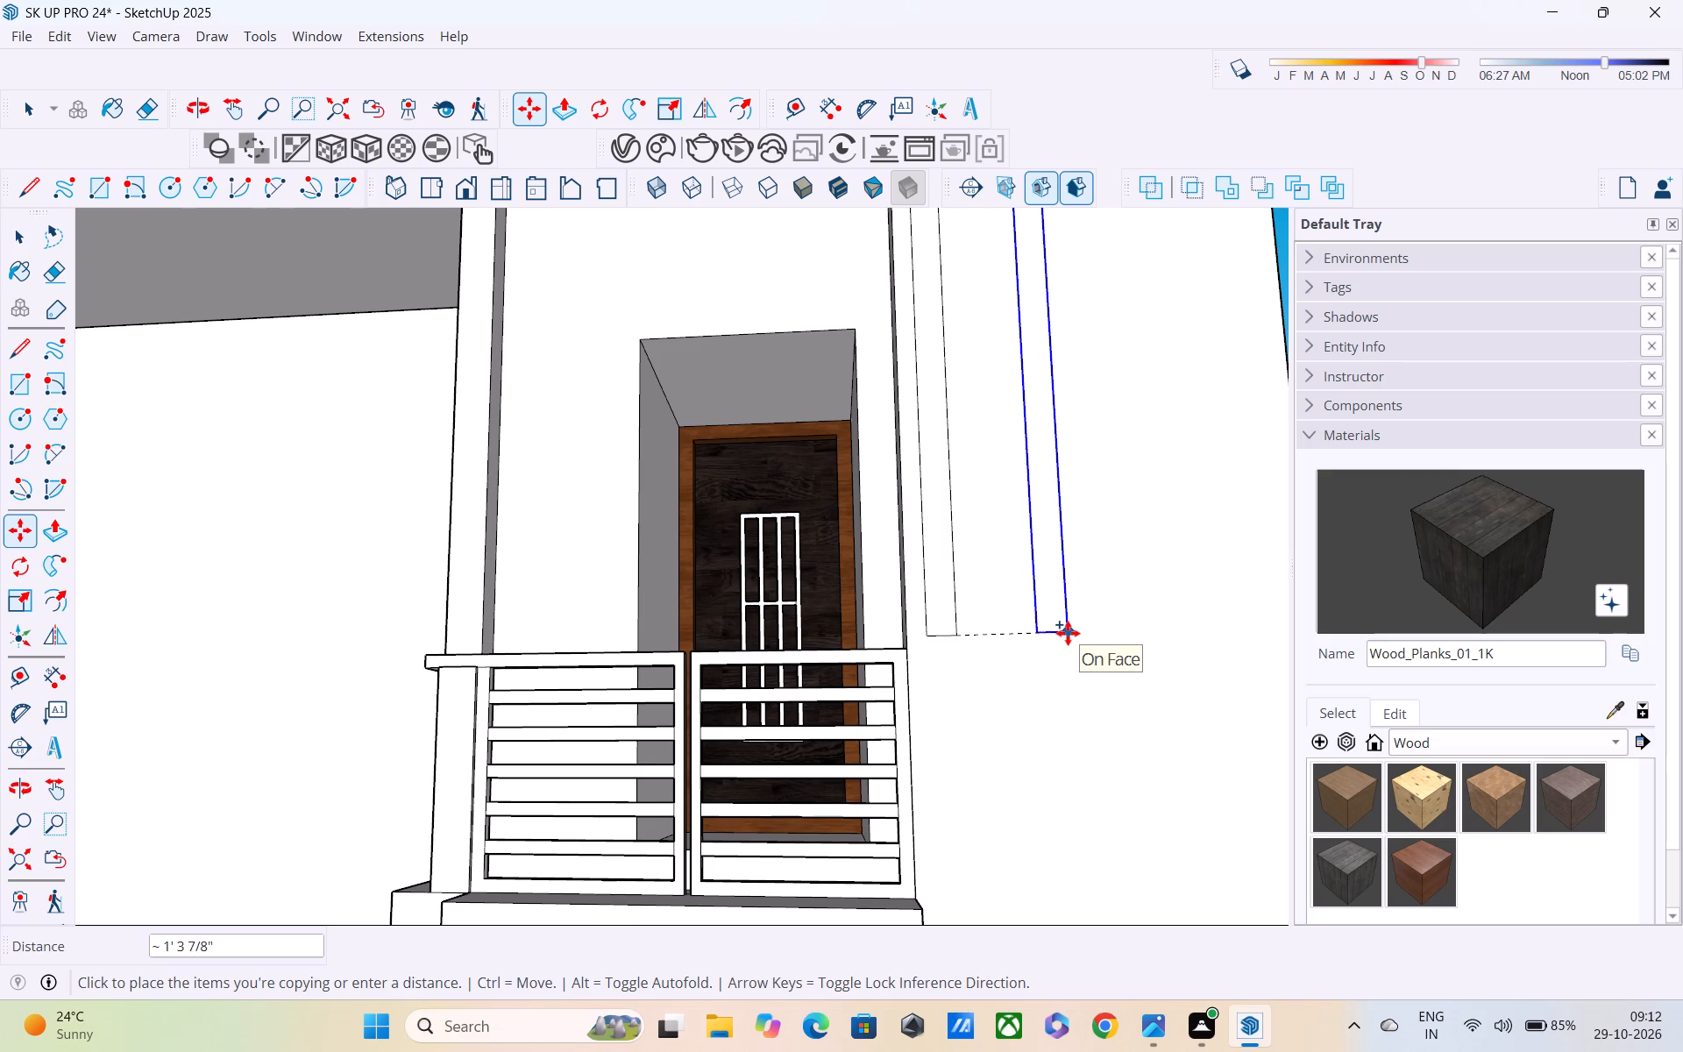
click(1067, 633)
Divide the copy distance by 2 so a third strip sits midway between the original and its copy.
text(/2)
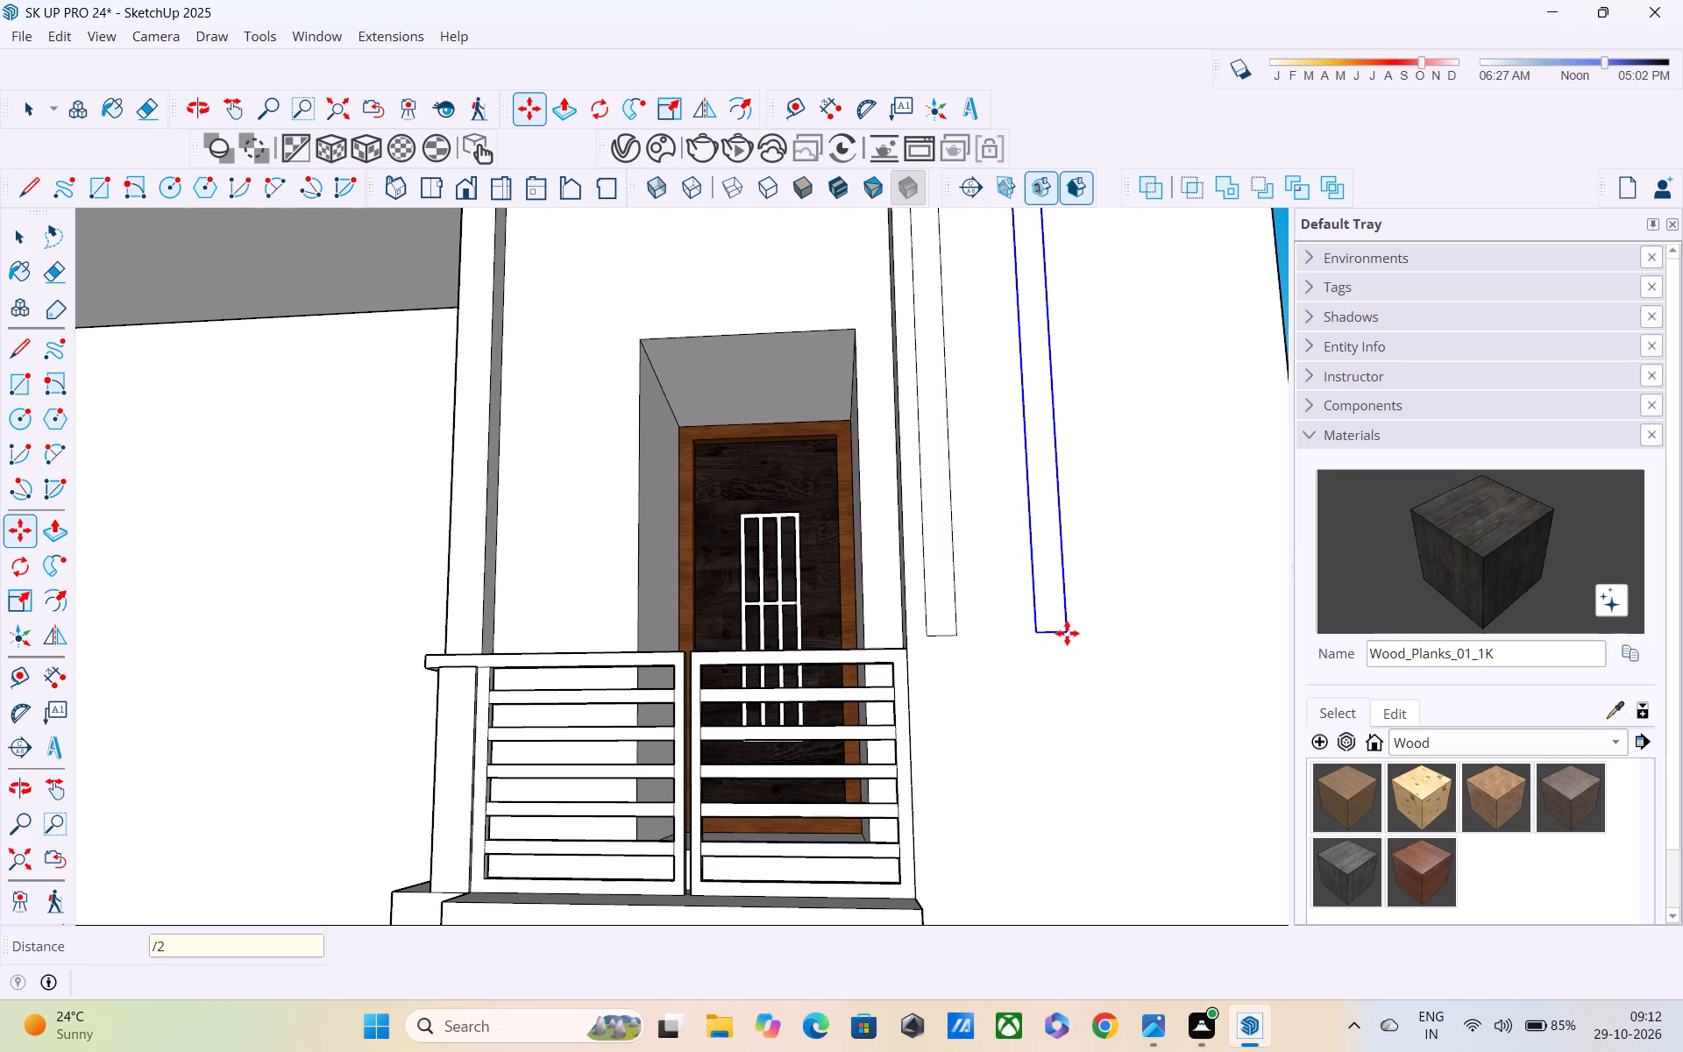
key(Return)
Push/Pull the strip nearest the balconies outward from the wall, trying 3" and settling on 5".
scroll(1067, 633, down, 3)
scroll(1065, 552, down, 5)
middle_drag(1062, 601, 1019, 748)
scroll(1019, 748, down, 6)
middle_drag(1022, 635, 1022, 721)
scroll(1038, 456, up, 1)
key(p)
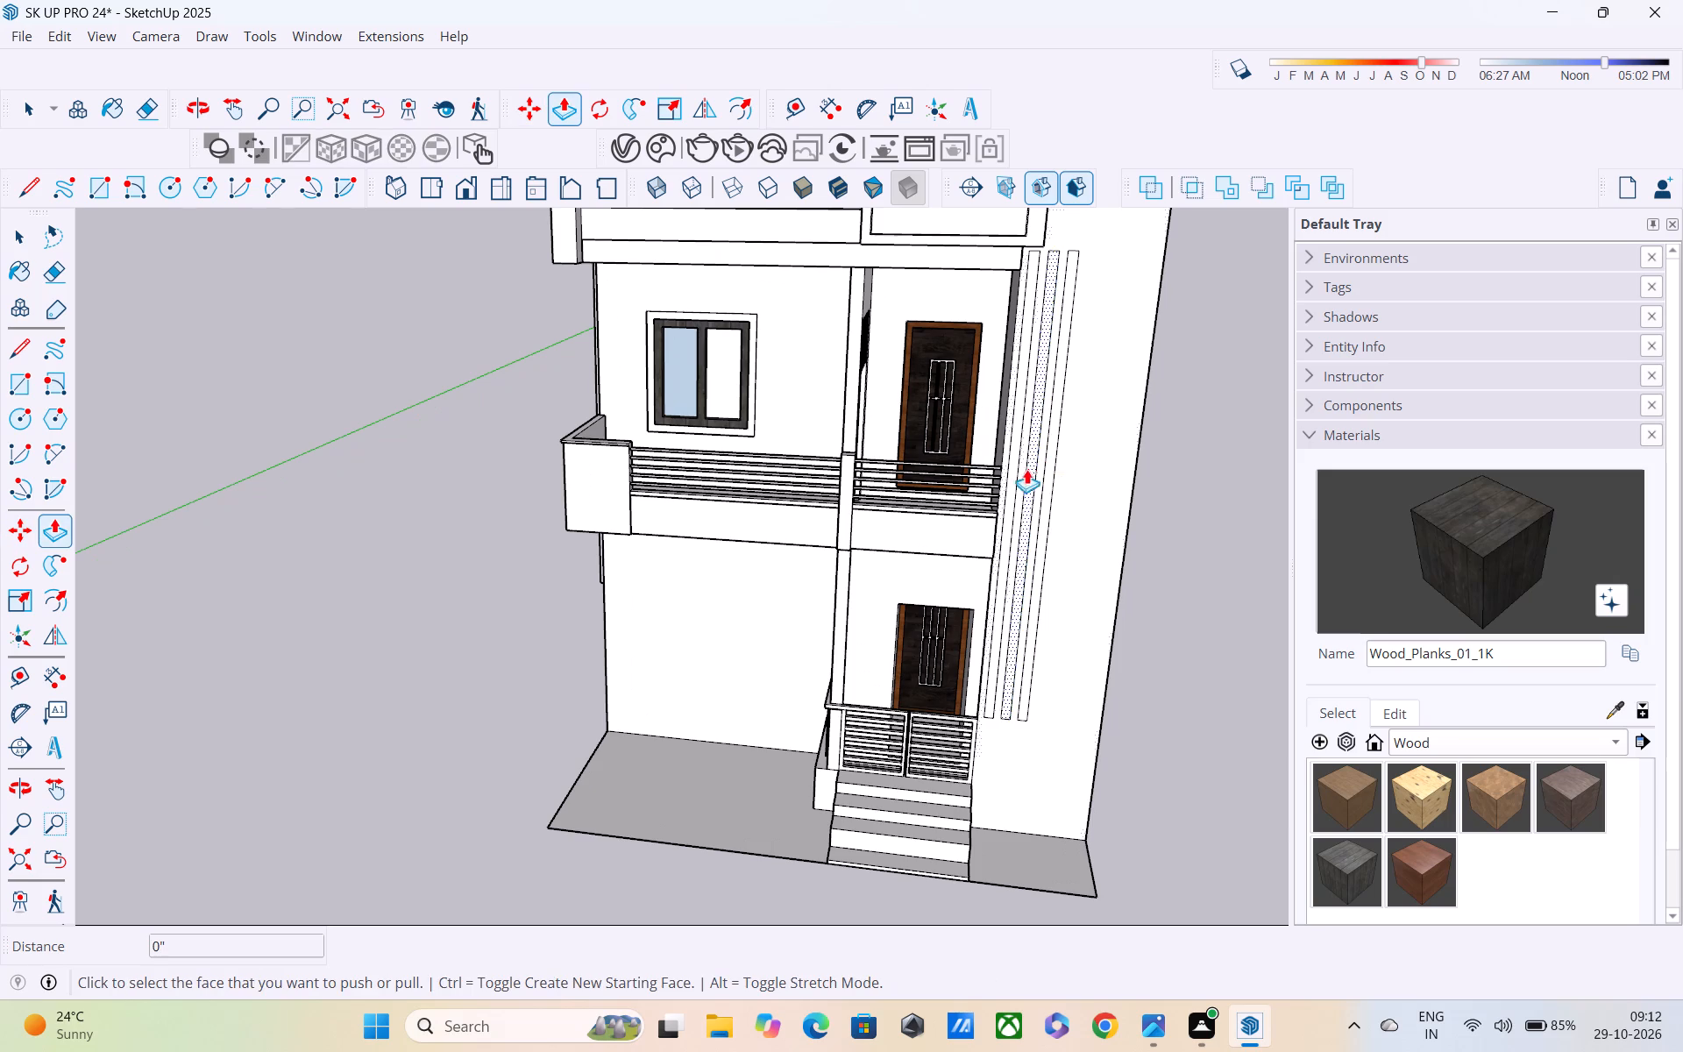
scroll(1021, 476, up, 3)
click(1011, 477)
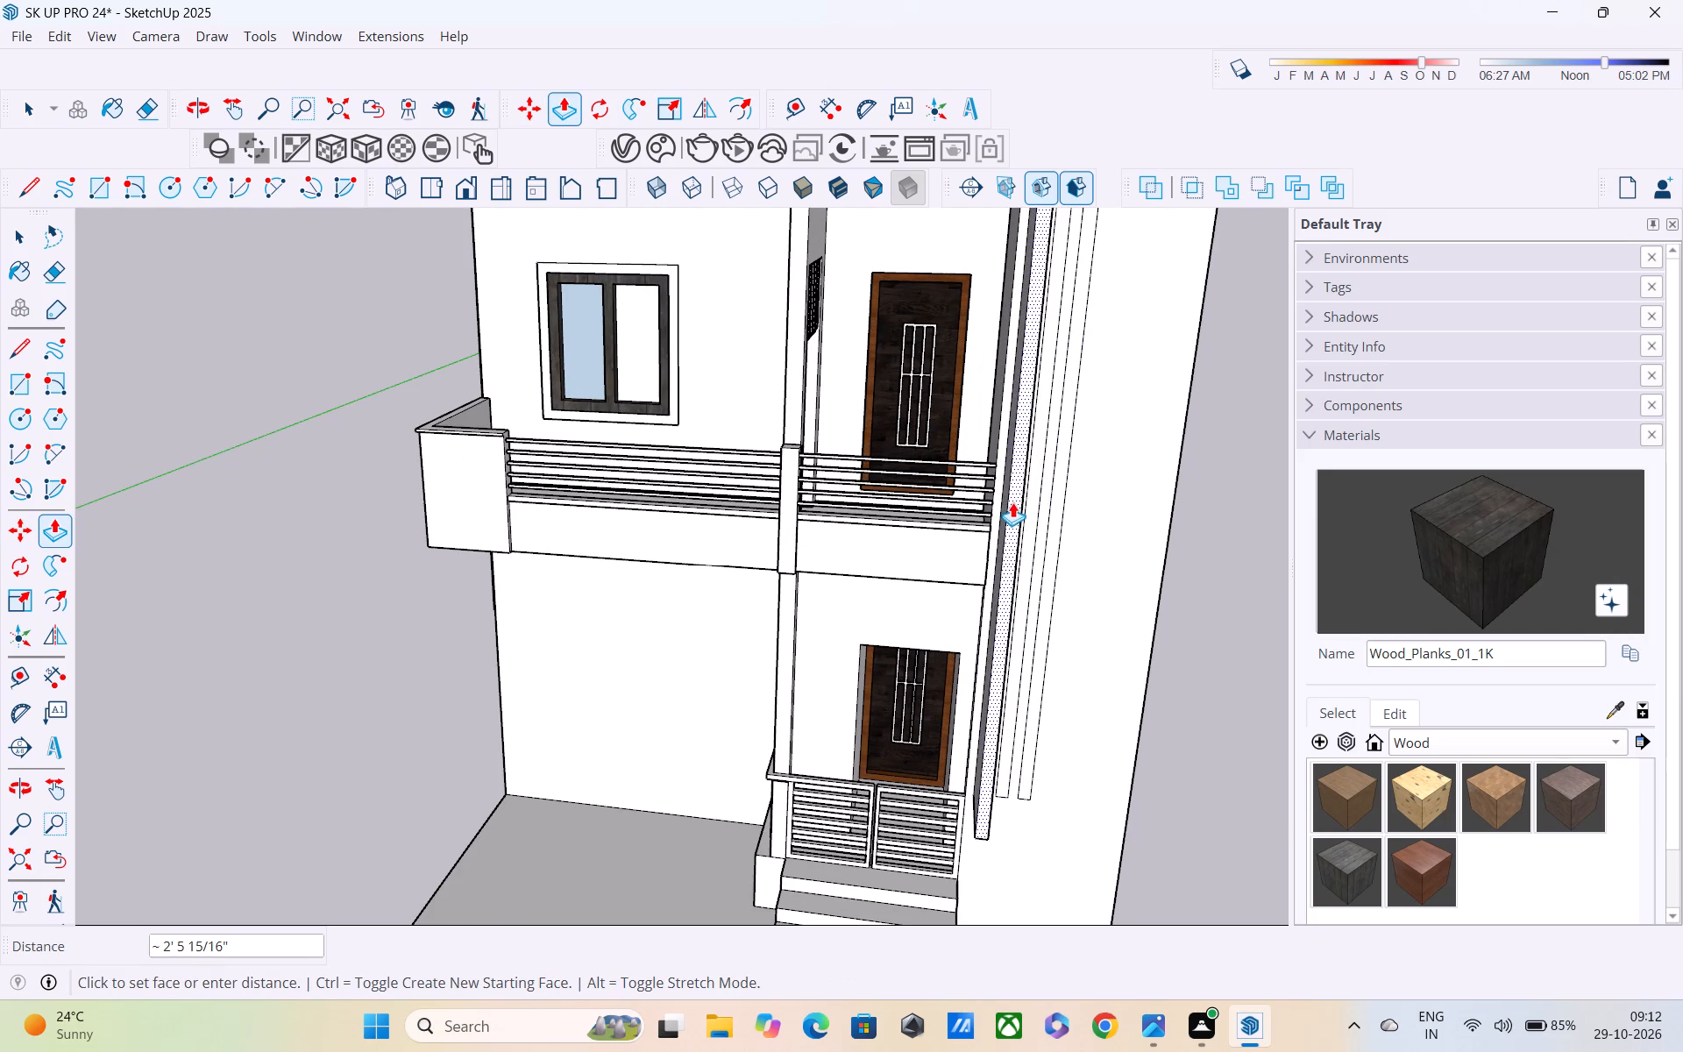
text(3")
key(Return)
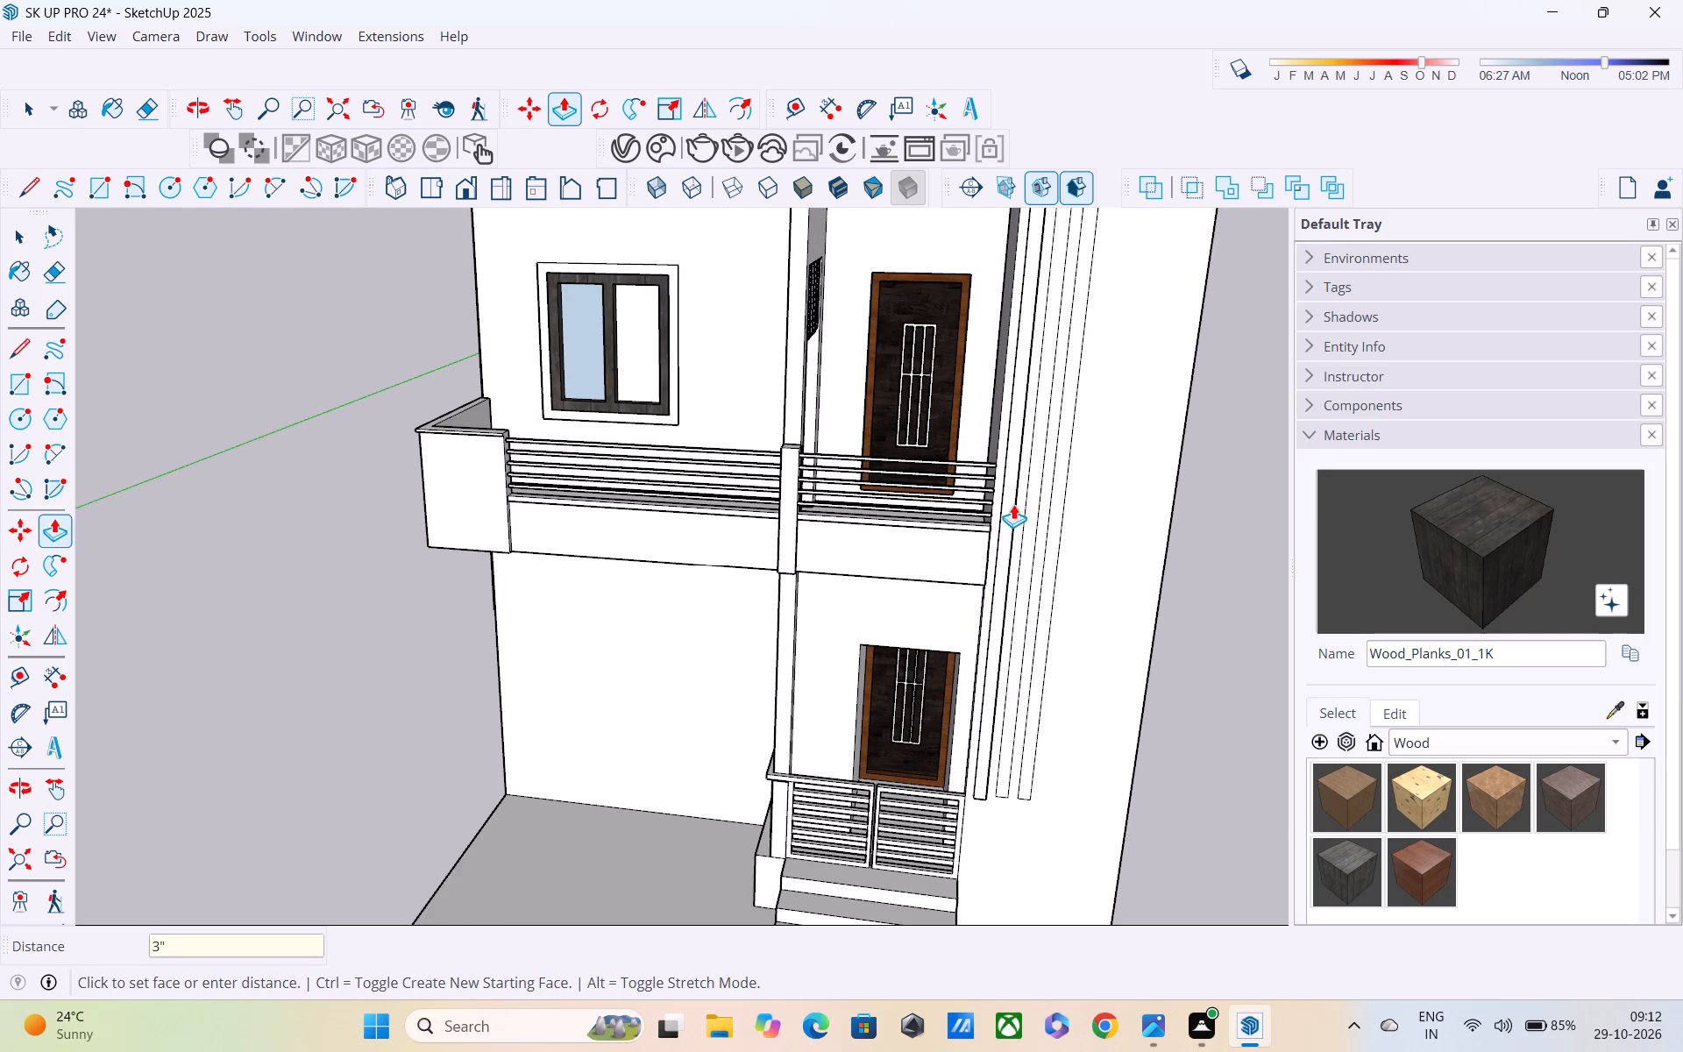
text(5")
key(Return)
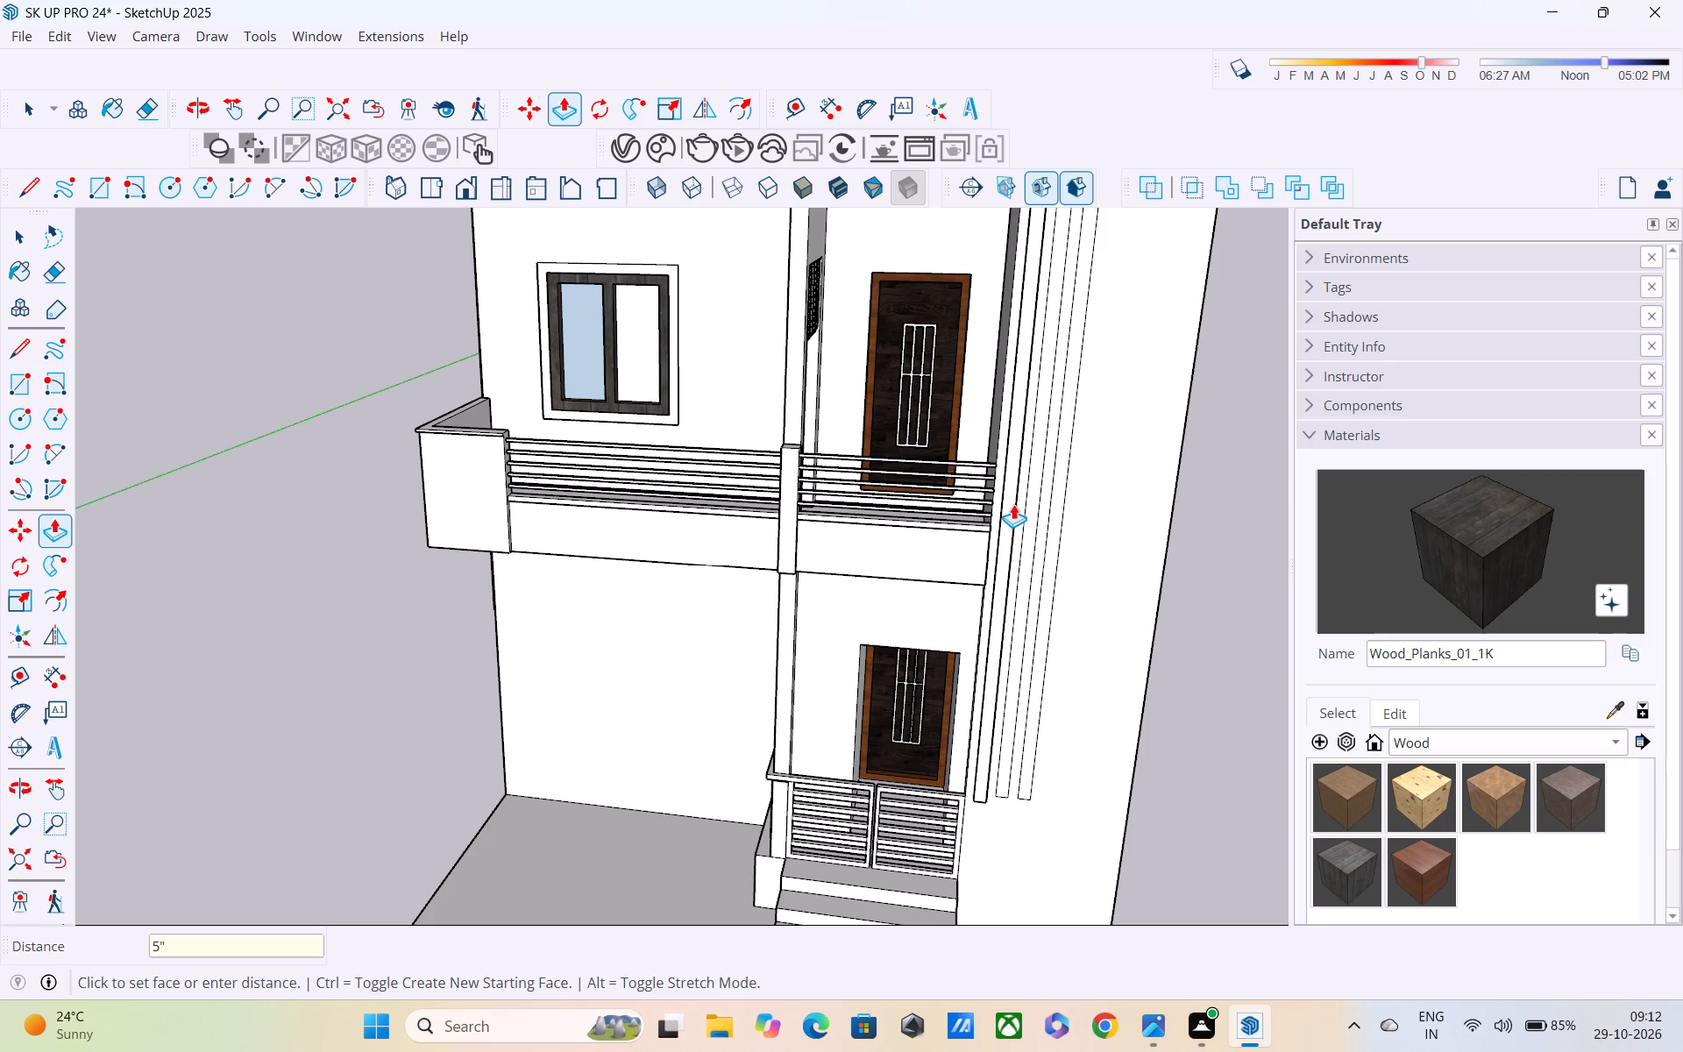
Push/Pull the middle and outer strips out from the wall by 5" to match the first strip.
middle_drag(969, 498, 1214, 419)
scroll(1059, 594, up, 4)
scroll(988, 664, up, 3)
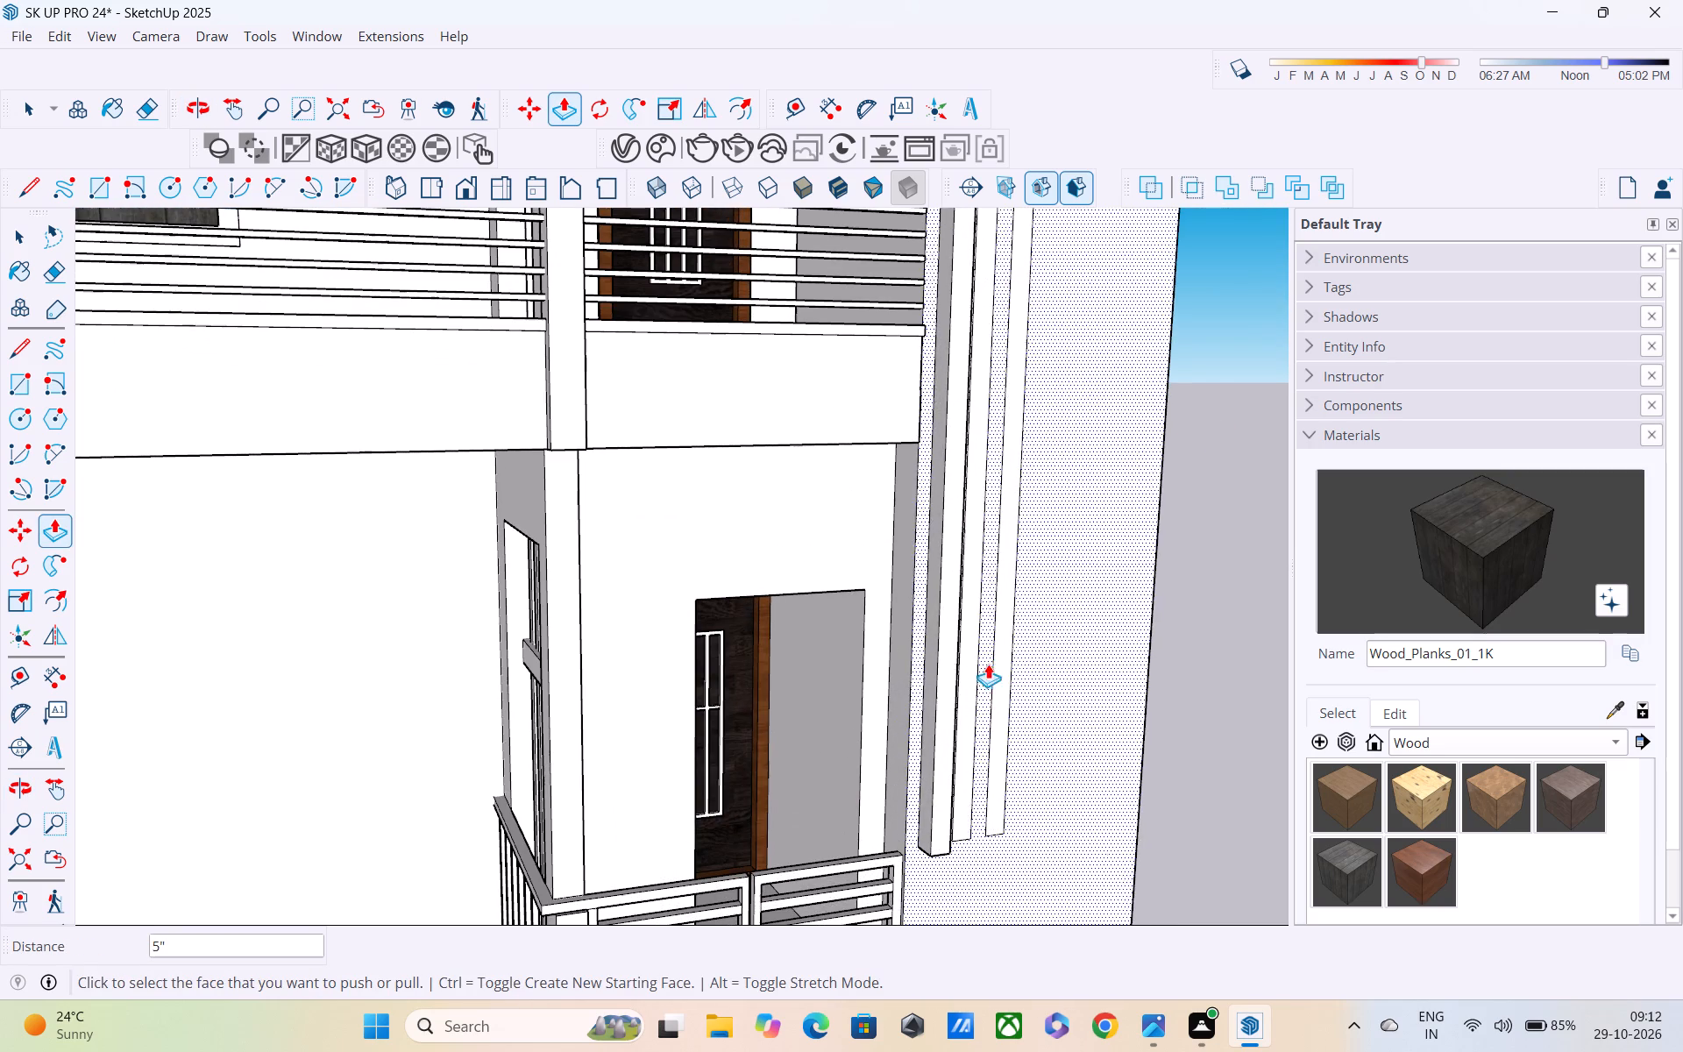
click(969, 701)
click(954, 732)
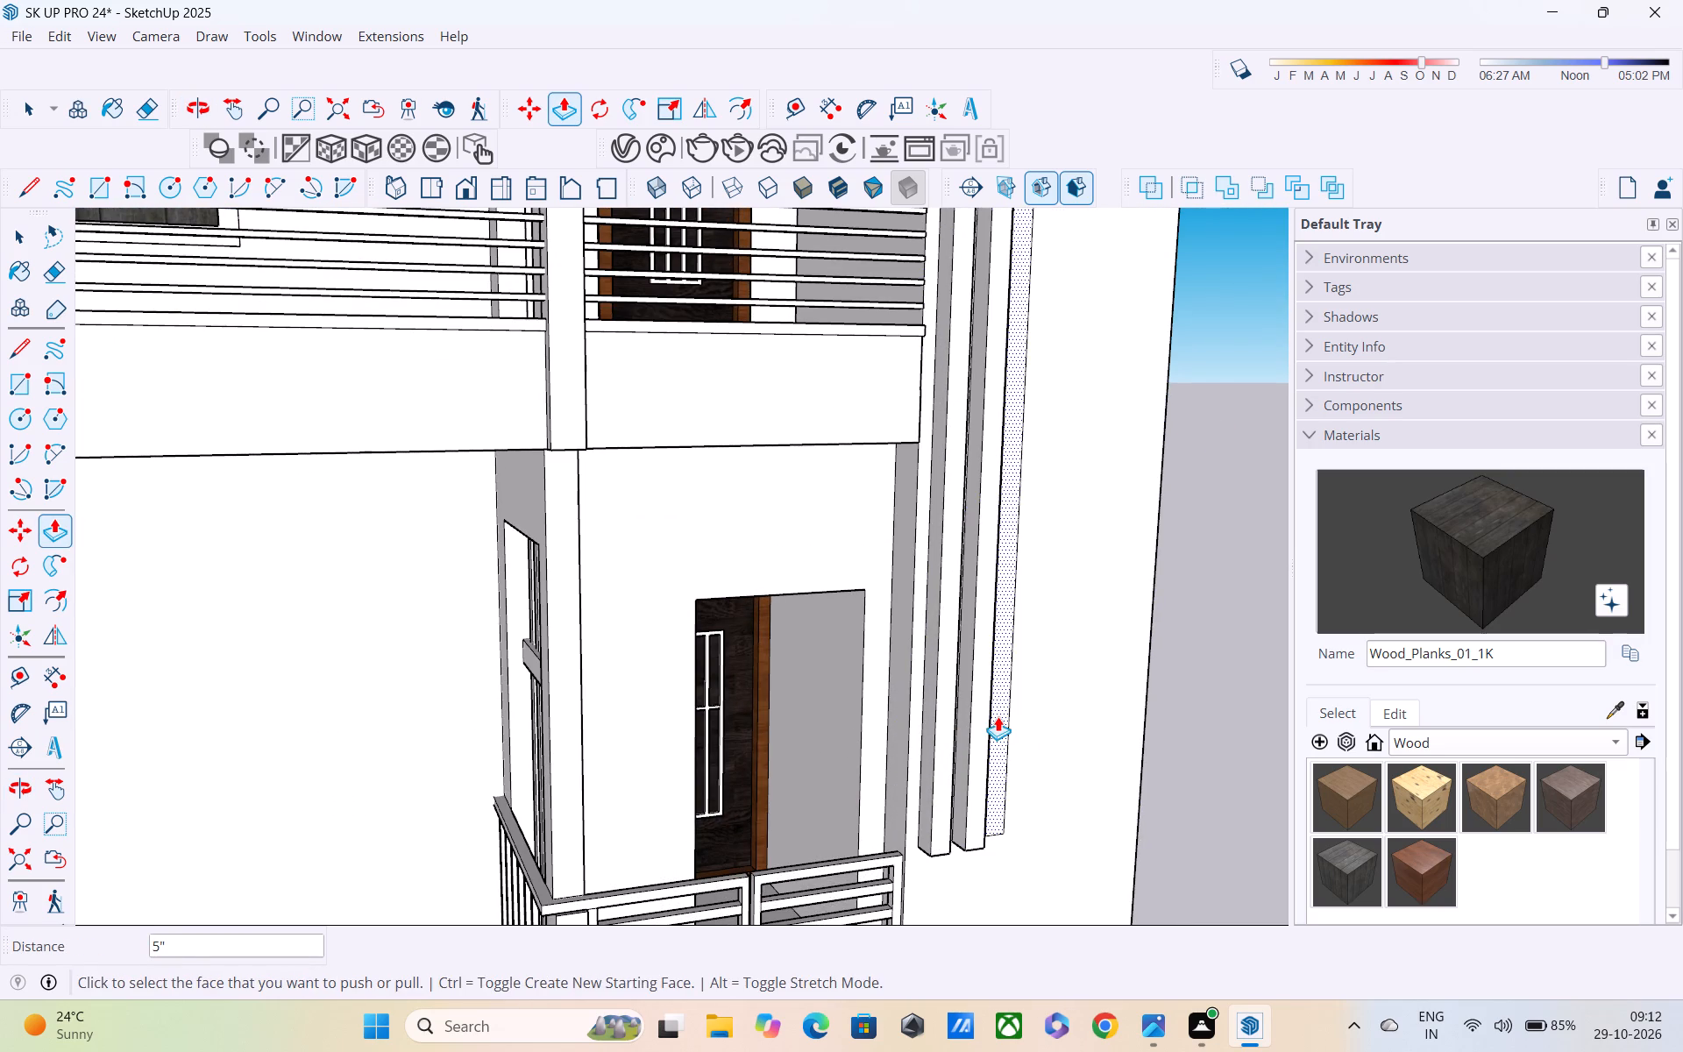
click(998, 714)
click(975, 724)
Push the top face of the outermost strip down by about 2' 6" to shorten it.
scroll(976, 719, down, 5)
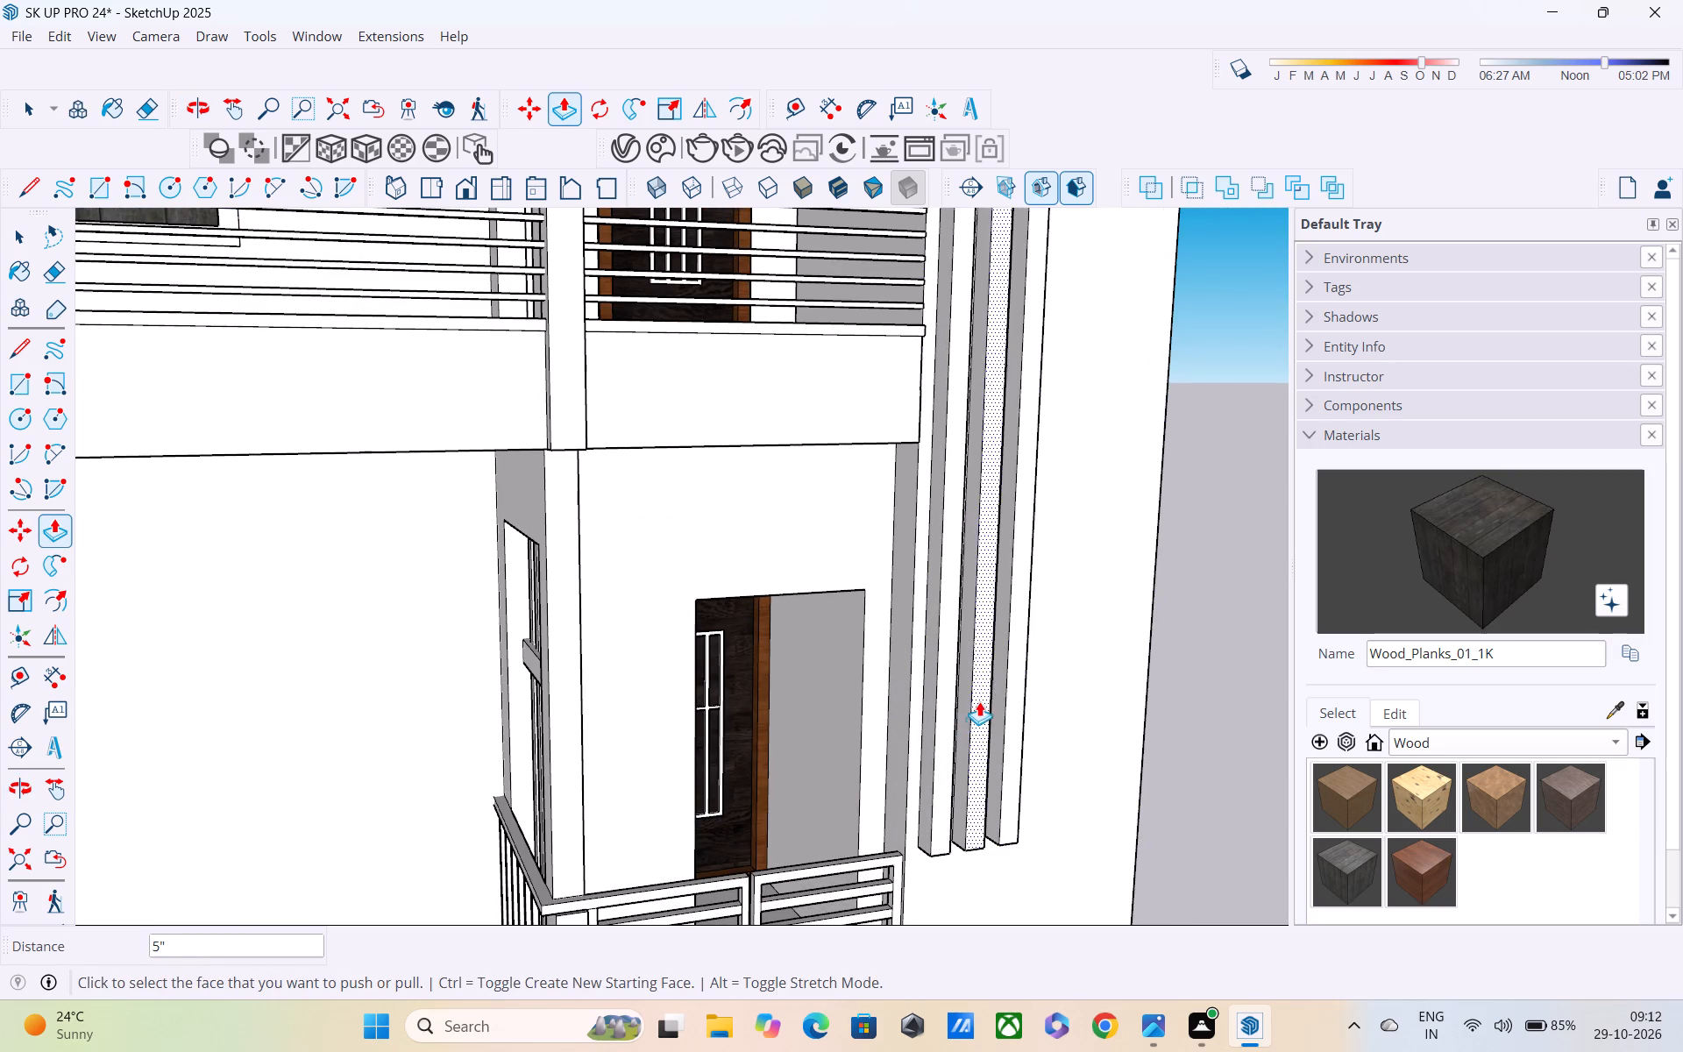
middle_drag(979, 701, 890, 735)
scroll(898, 701, down, 6)
scroll(948, 650, down, 5)
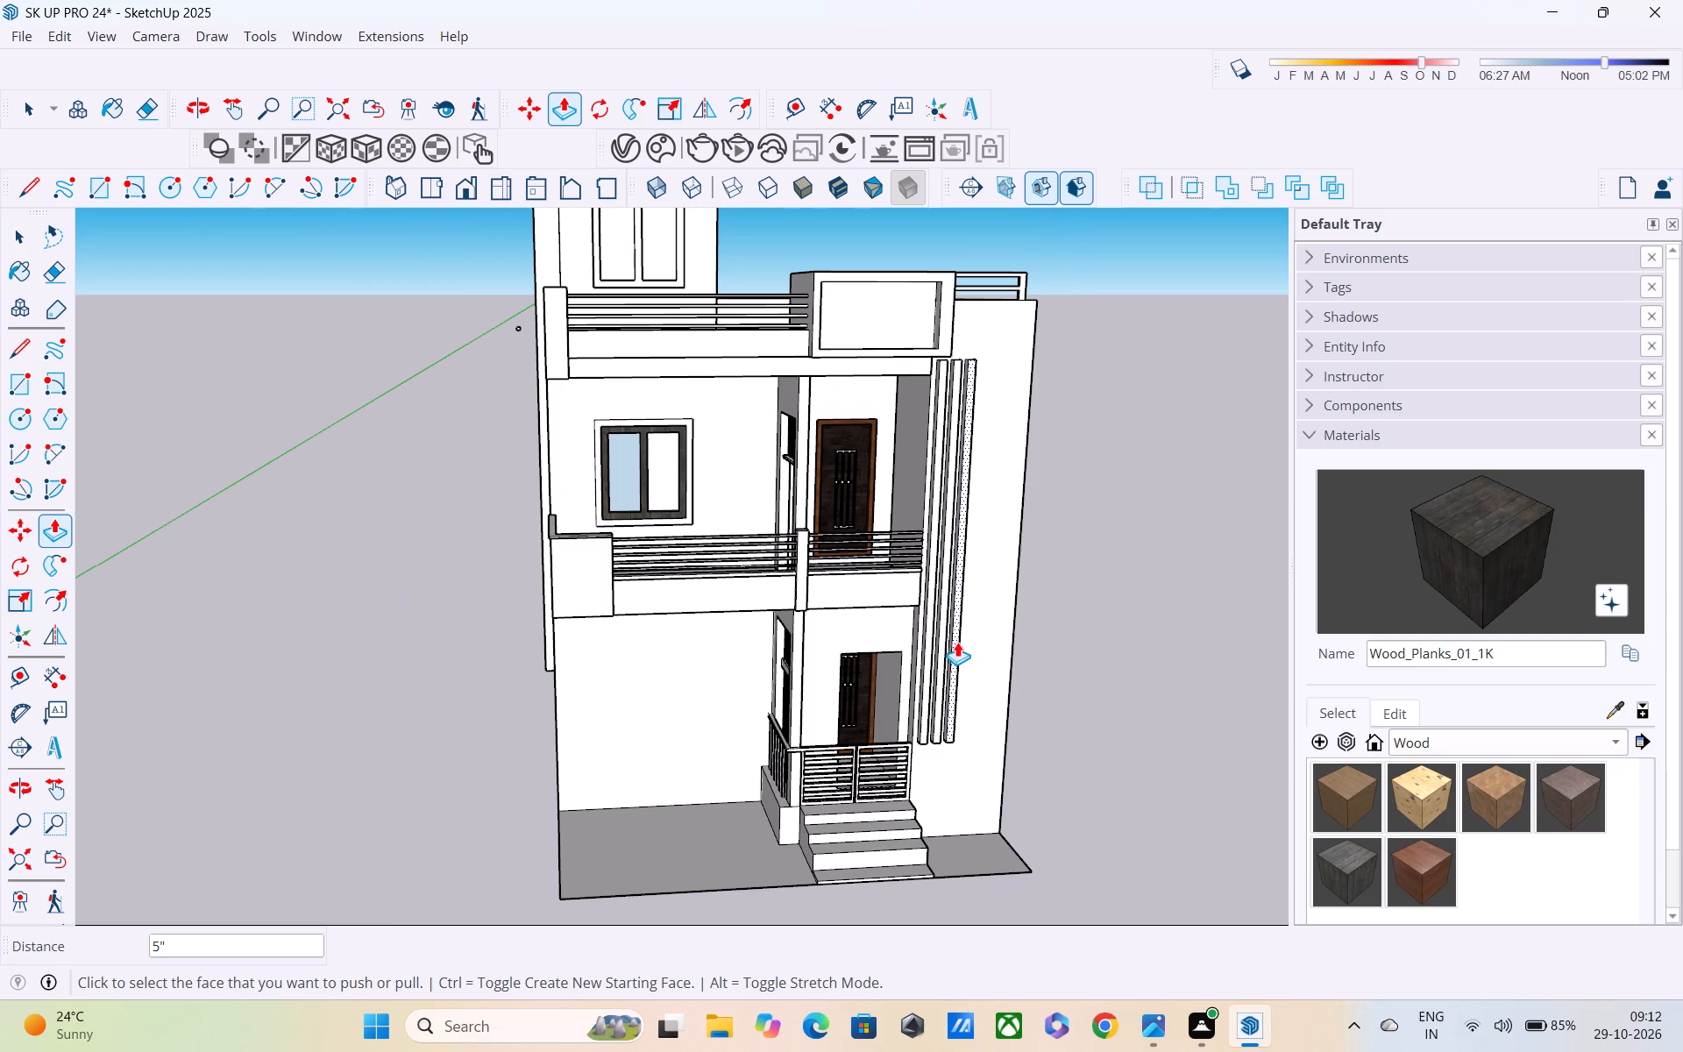
shift+middle_drag(948, 608, 968, 780)
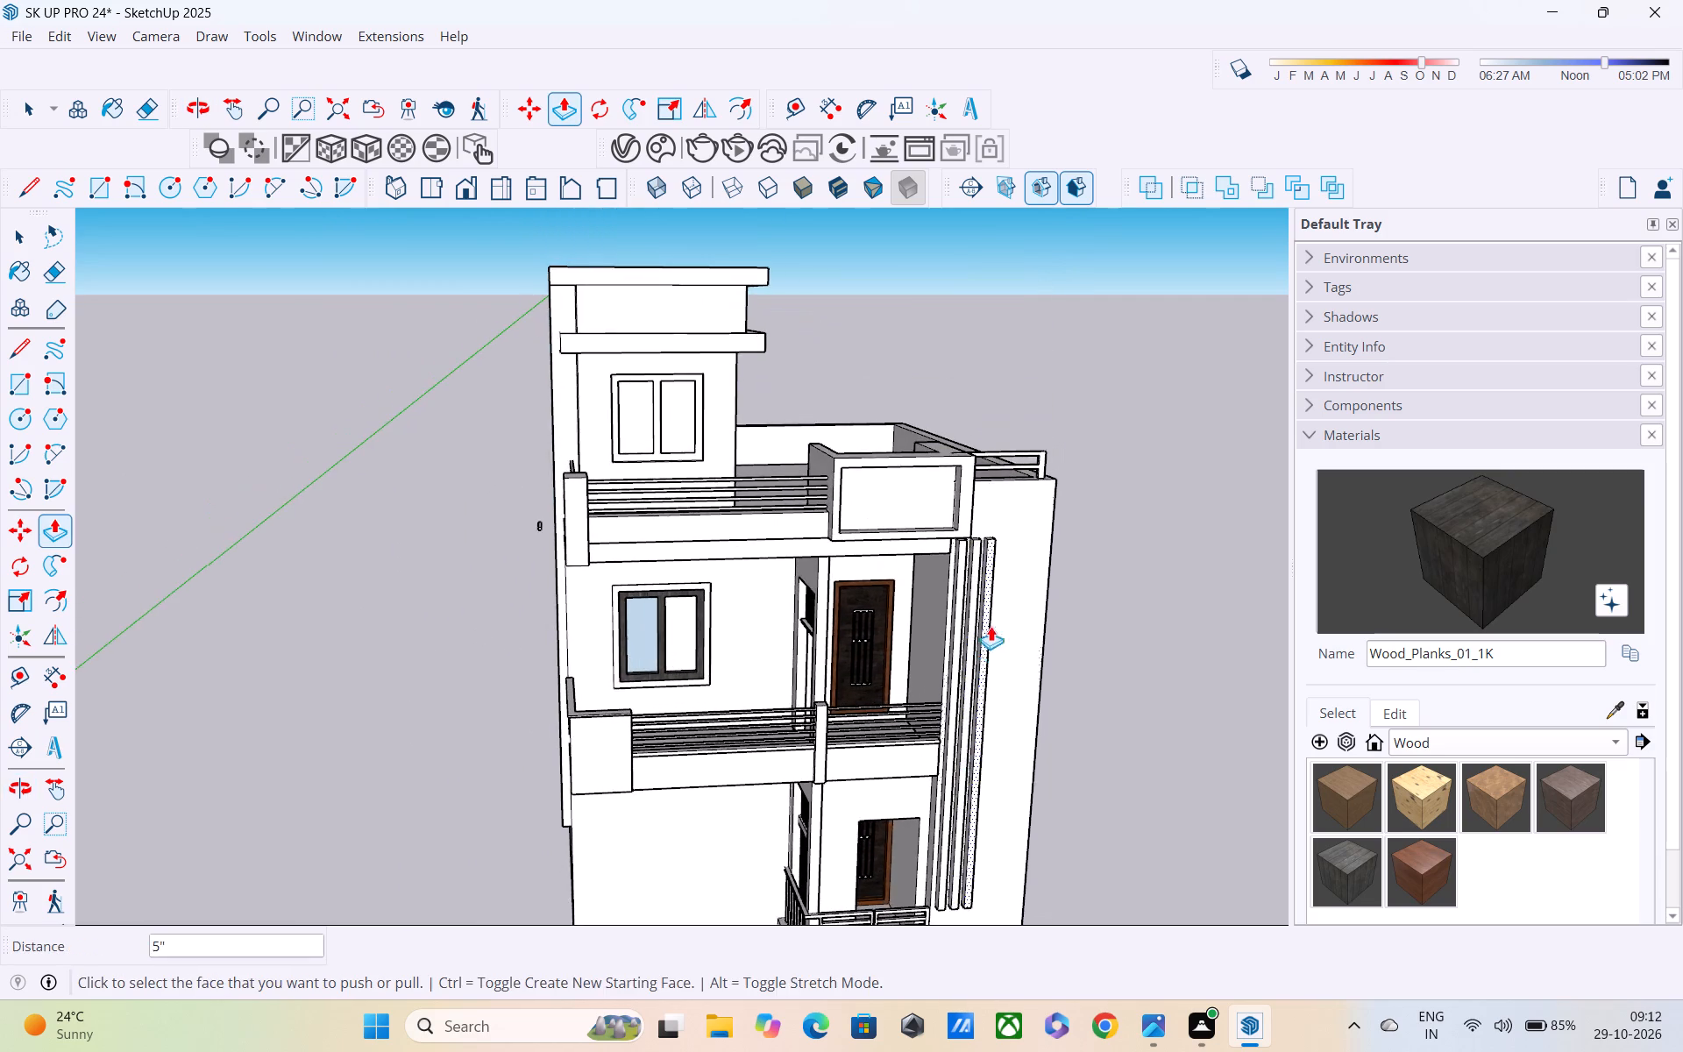
scroll(992, 622, up, 3)
middle_drag(977, 619, 763, 738)
scroll(936, 525, up, 4)
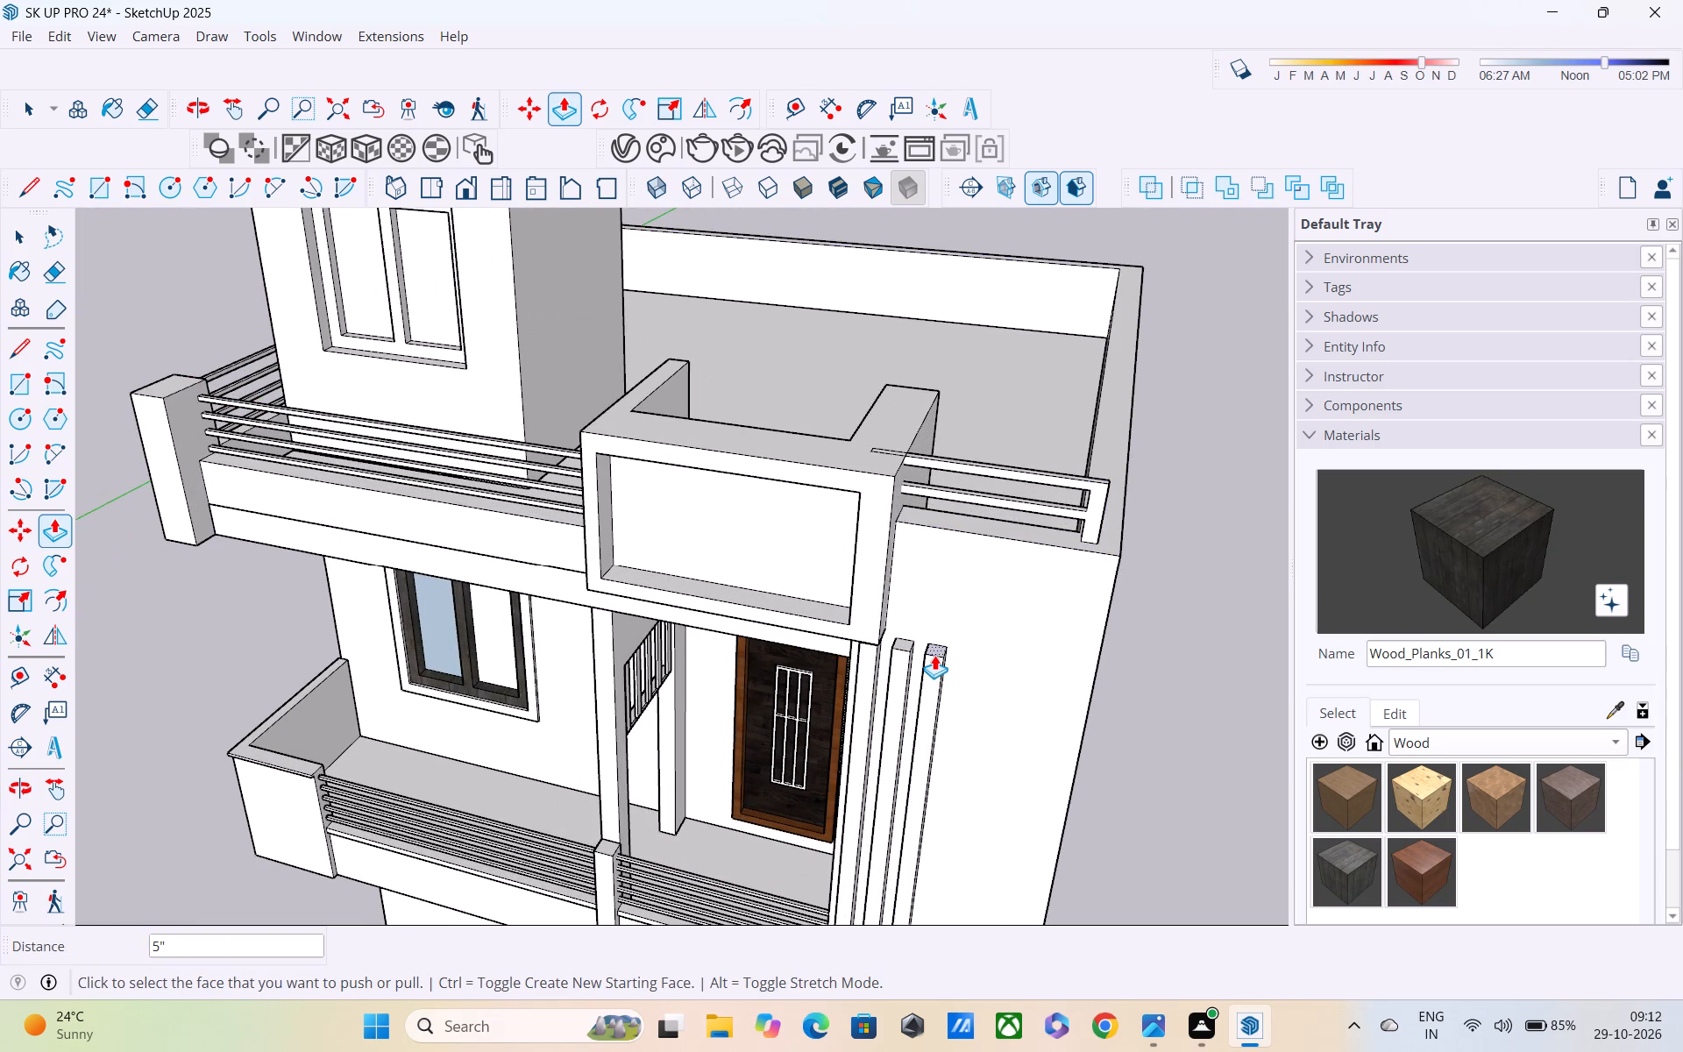
click(934, 653)
middle_drag(931, 711, 949, 491)
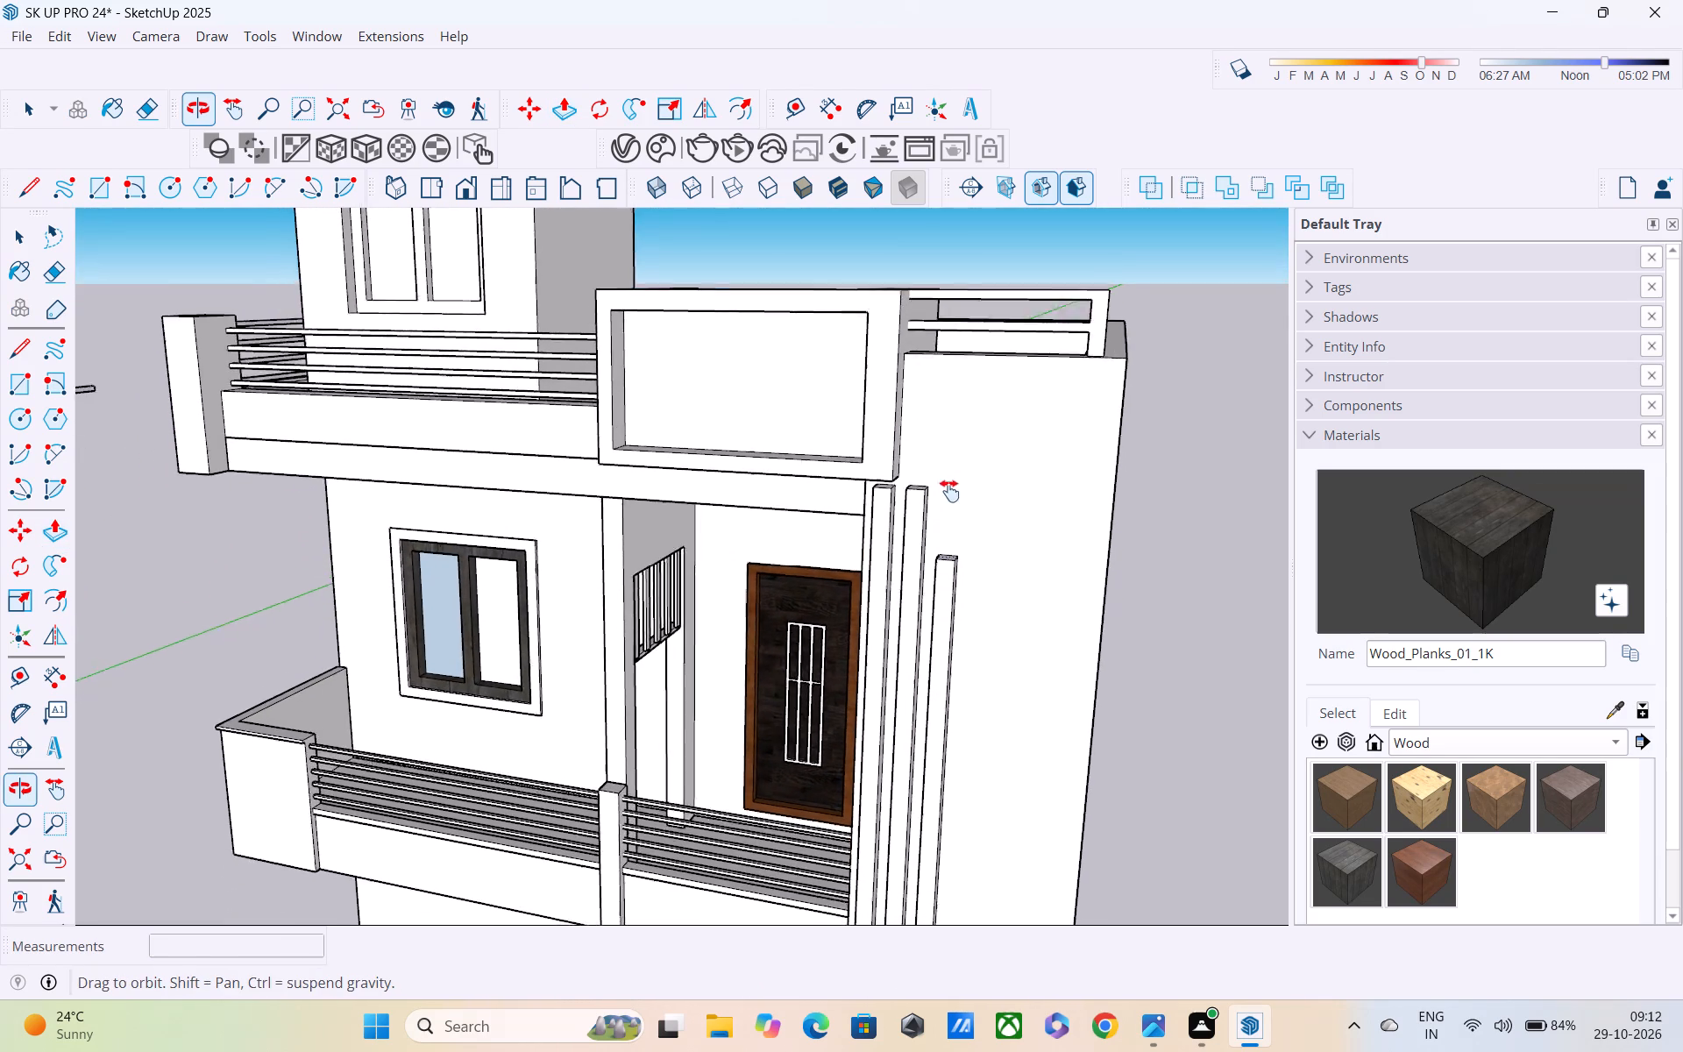
middle_drag(949, 491, 952, 478)
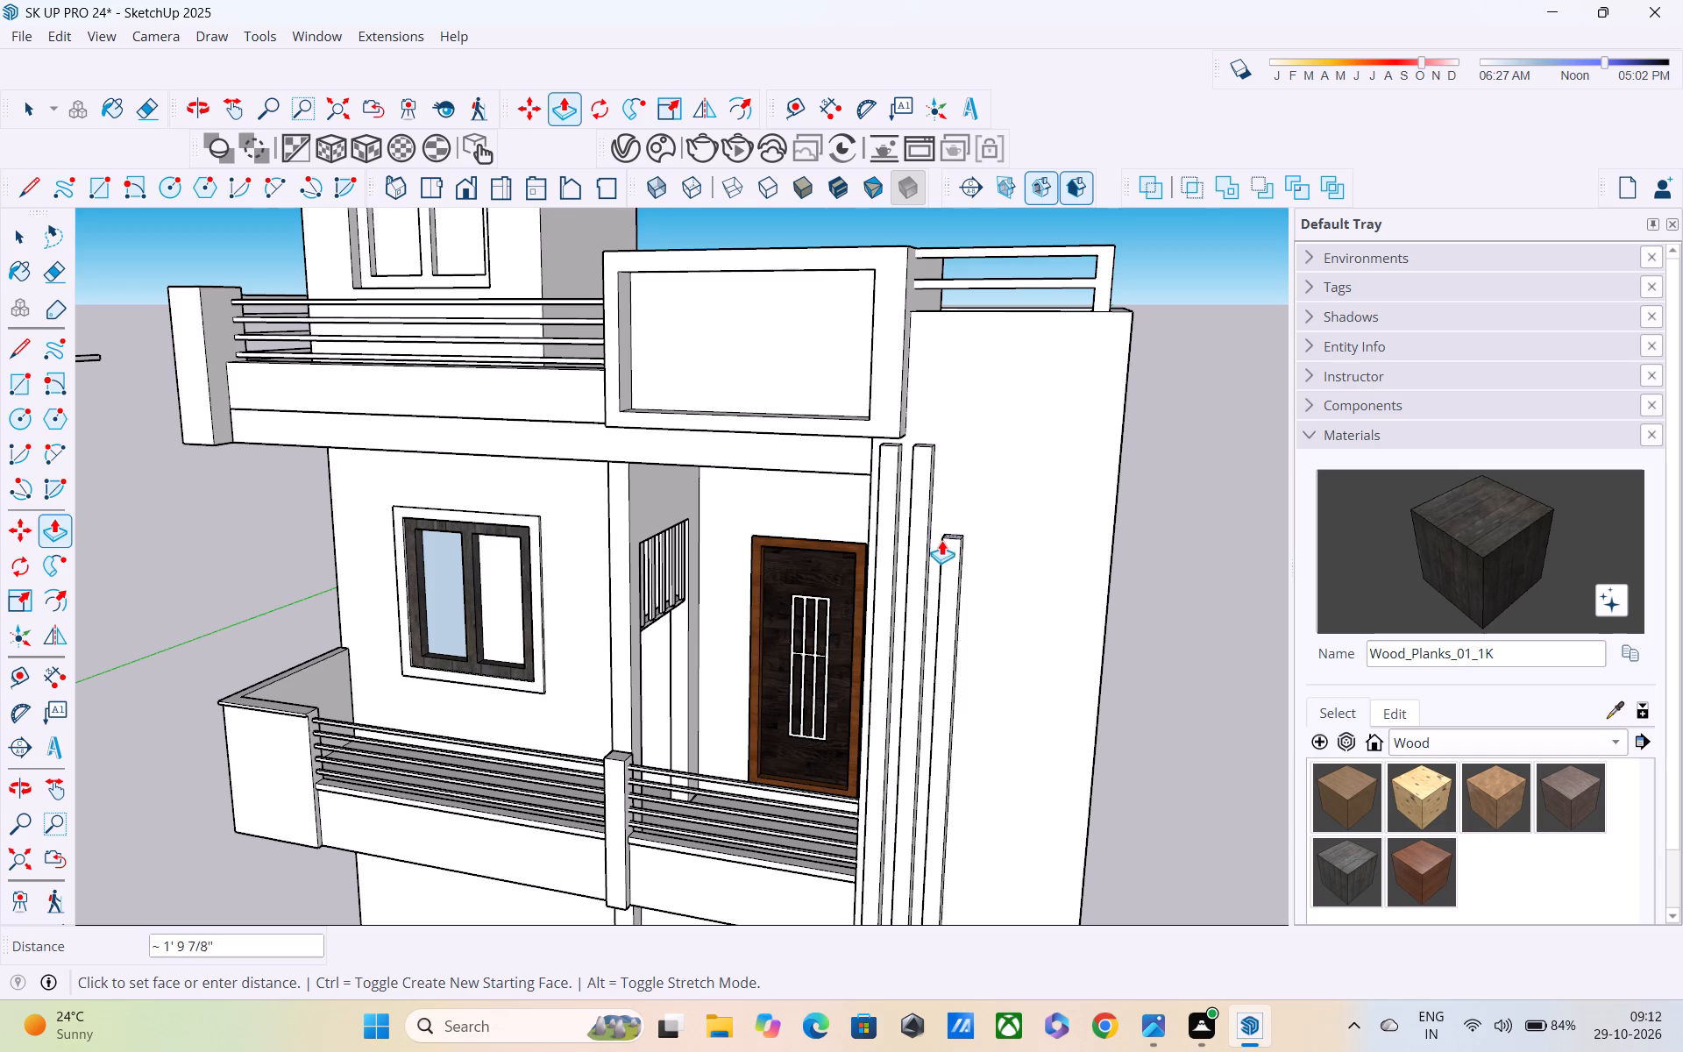
click(943, 569)
Push the top face of the middle strip down about 2' 6", level with the outermost strip's top.
middle_drag(924, 457, 913, 613)
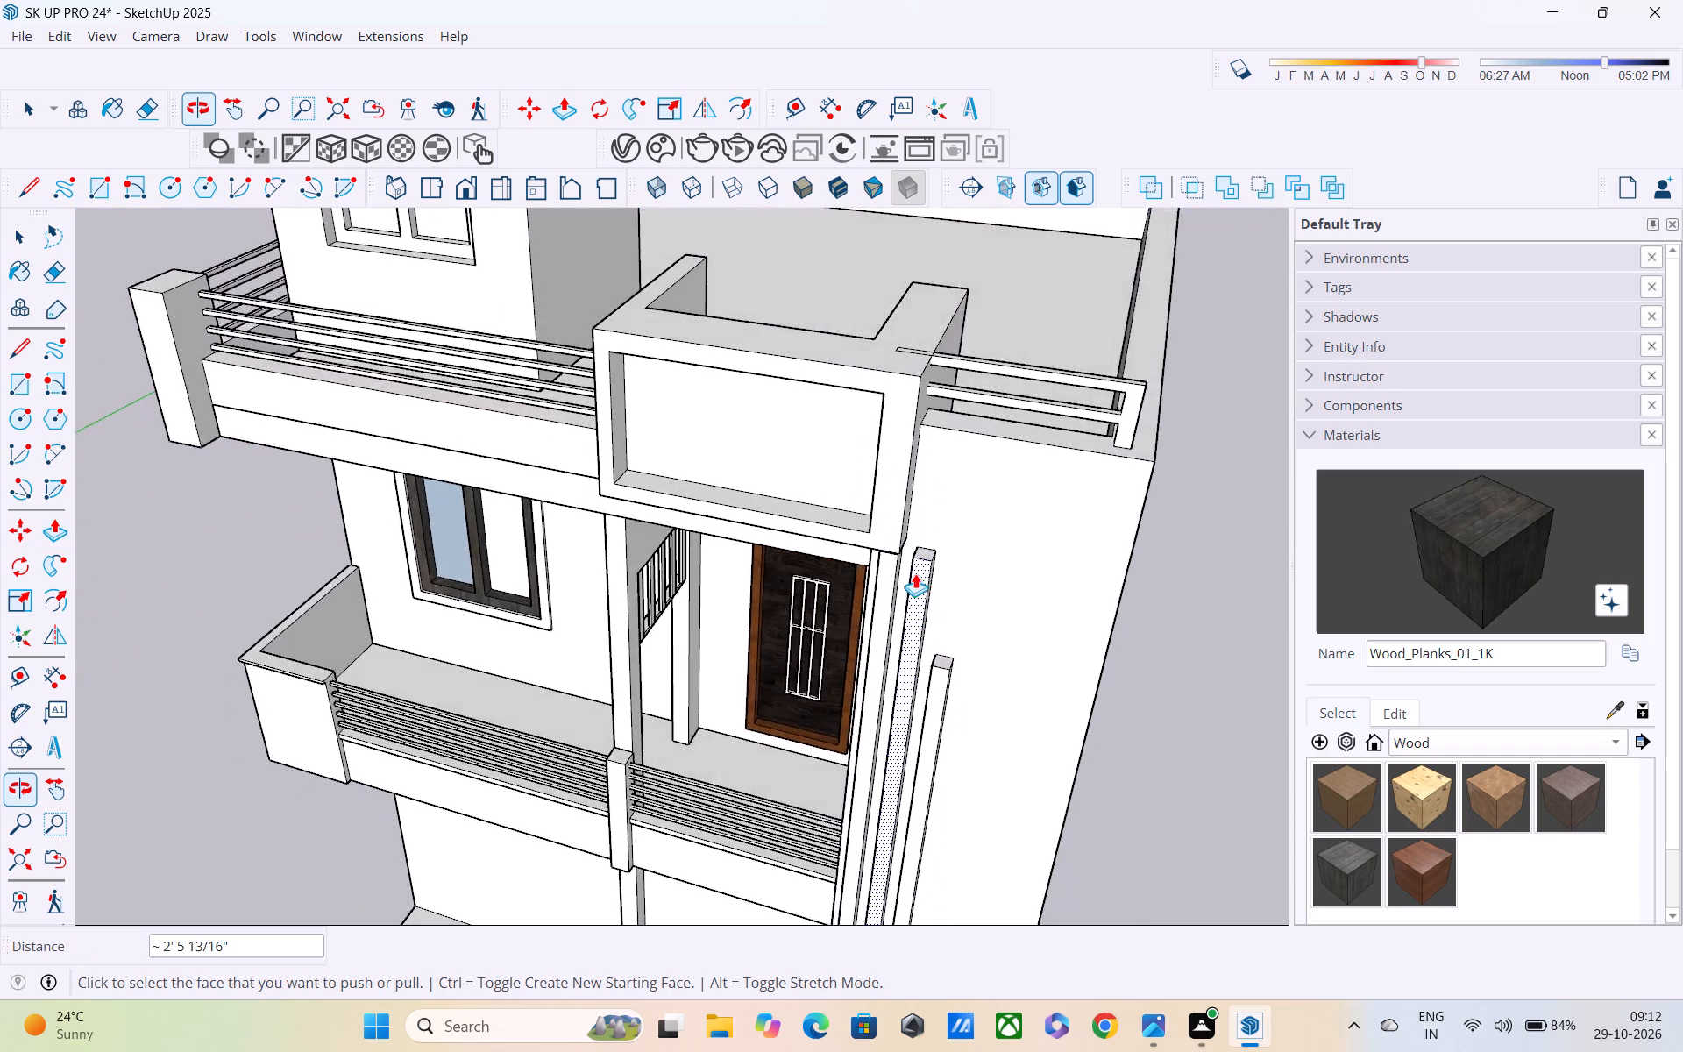
scroll(920, 552, up, 4)
click(920, 546)
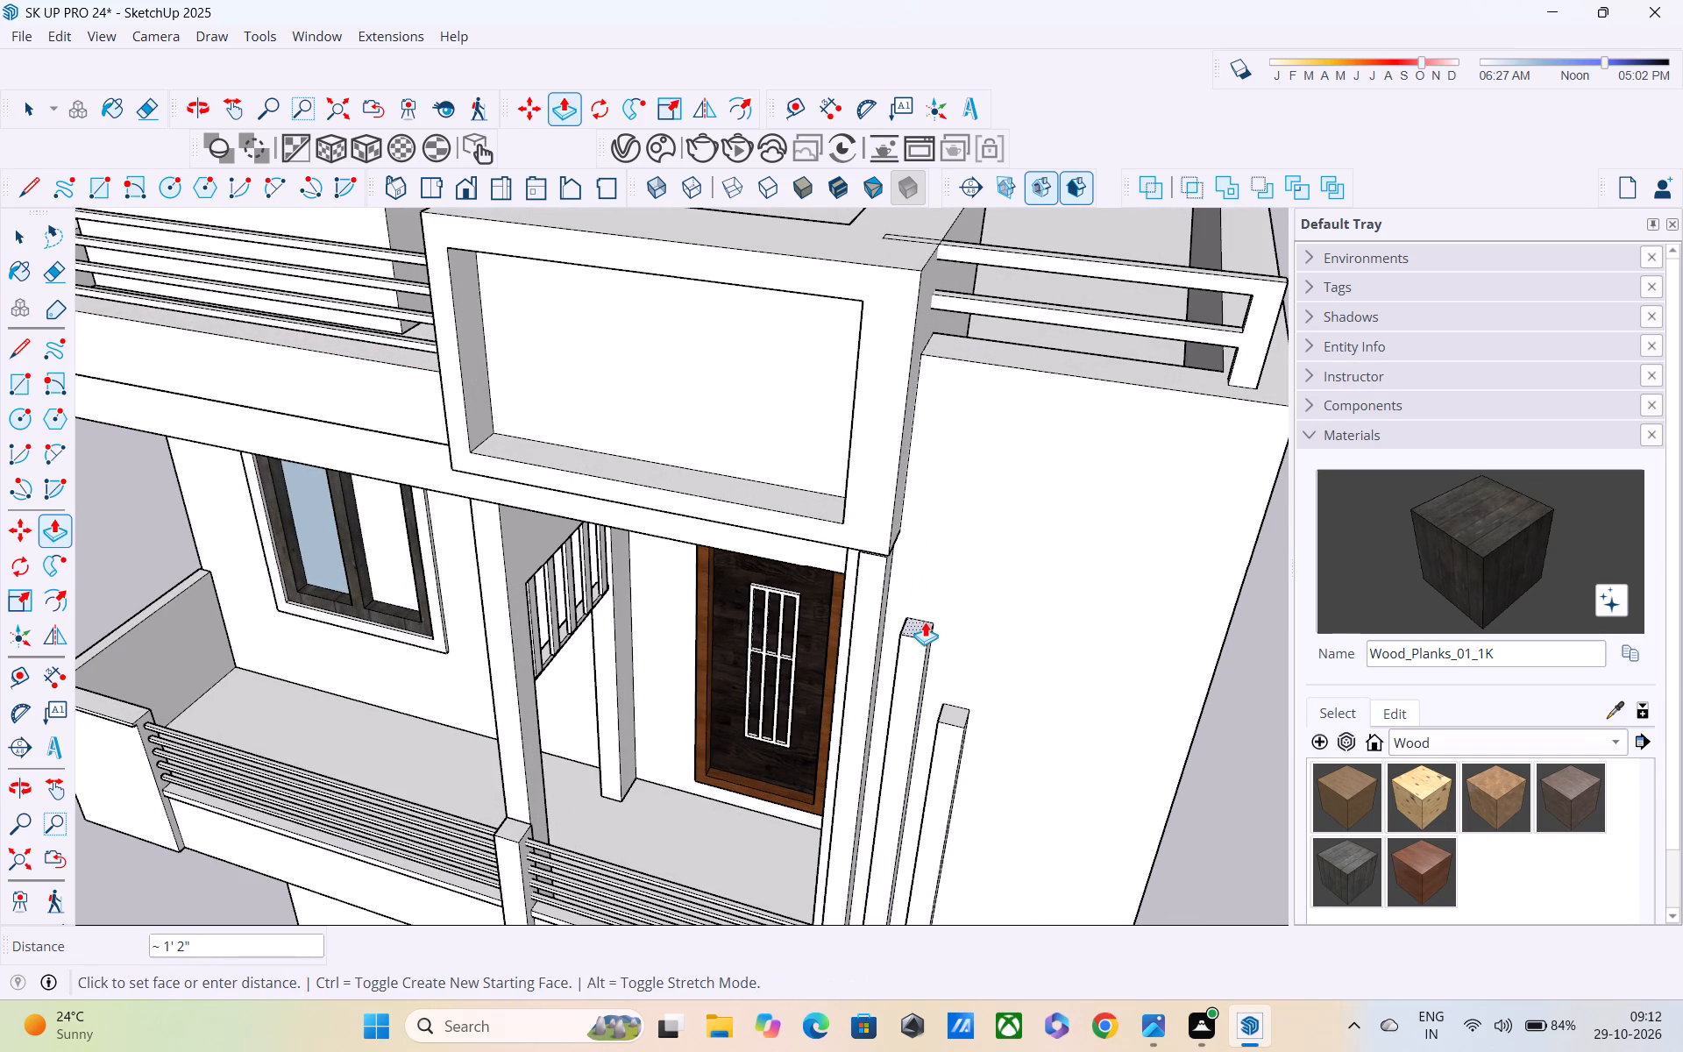
click(939, 717)
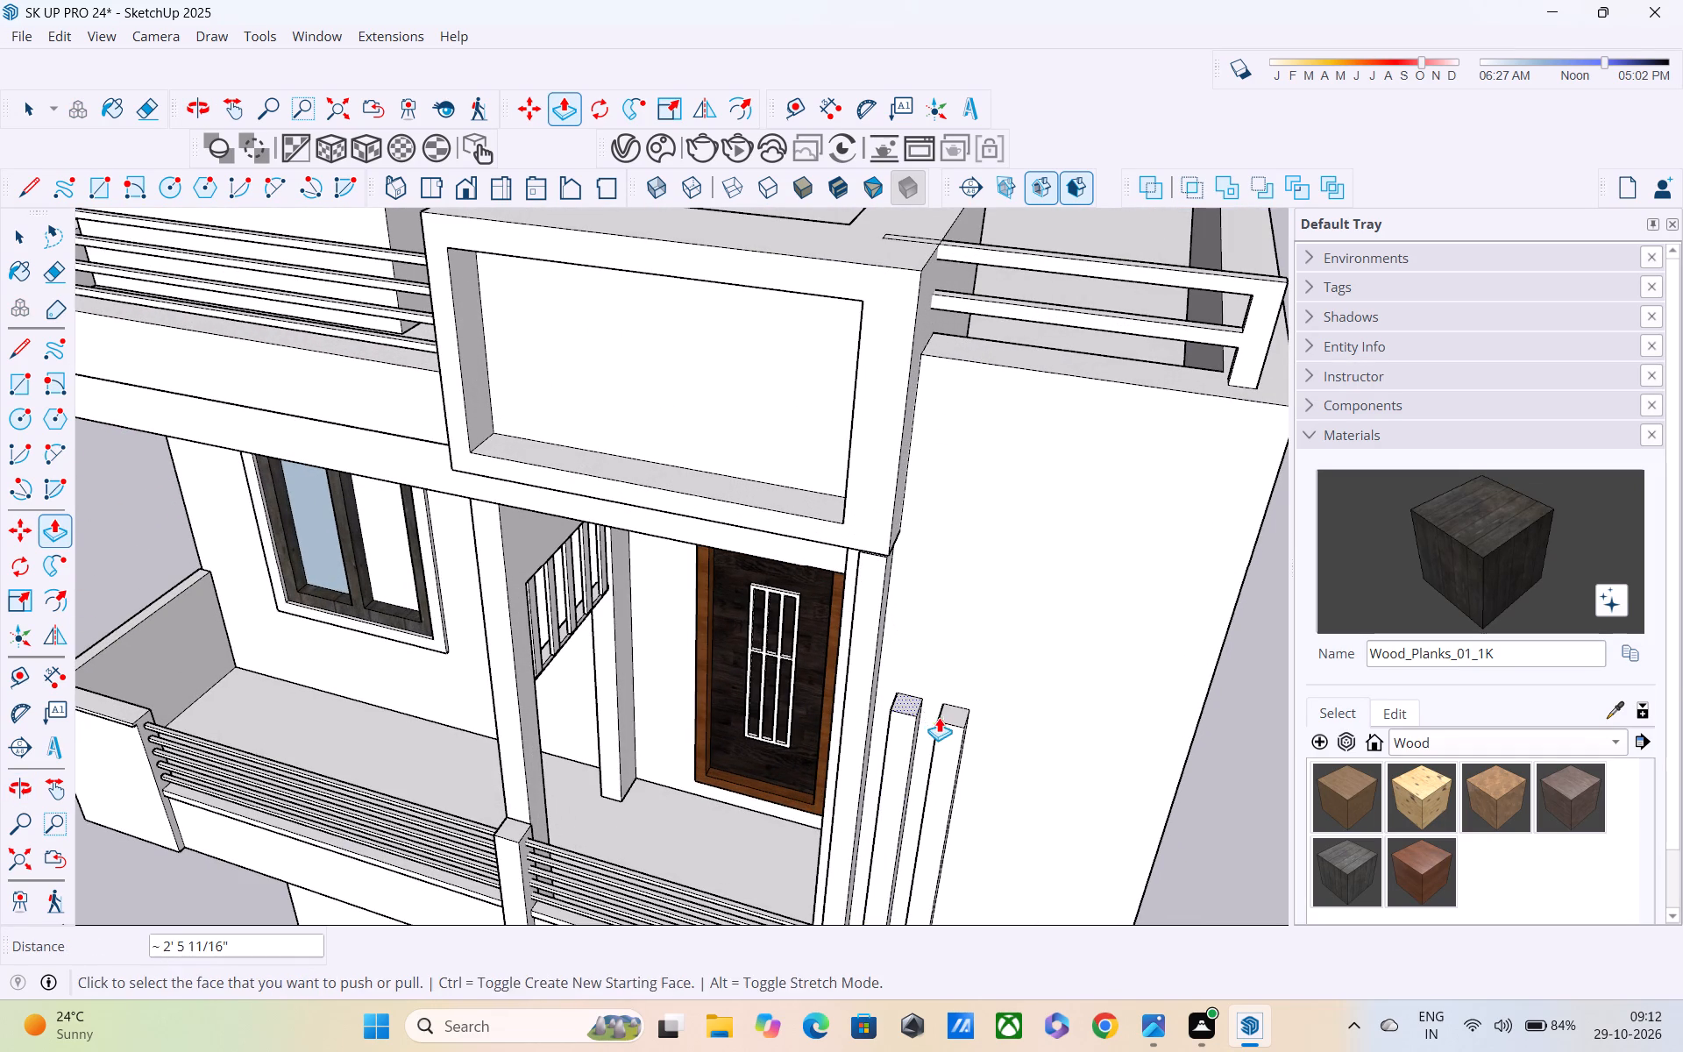
Clear the selection and examine the vertical strips, front elevation, balconies and side wall of the house from several angles.
middle_drag(937, 709, 957, 503)
scroll(959, 508, down, 7)
middle_drag(953, 557, 953, 428)
scroll(951, 428, up, 1)
scroll(922, 445, down, 7)
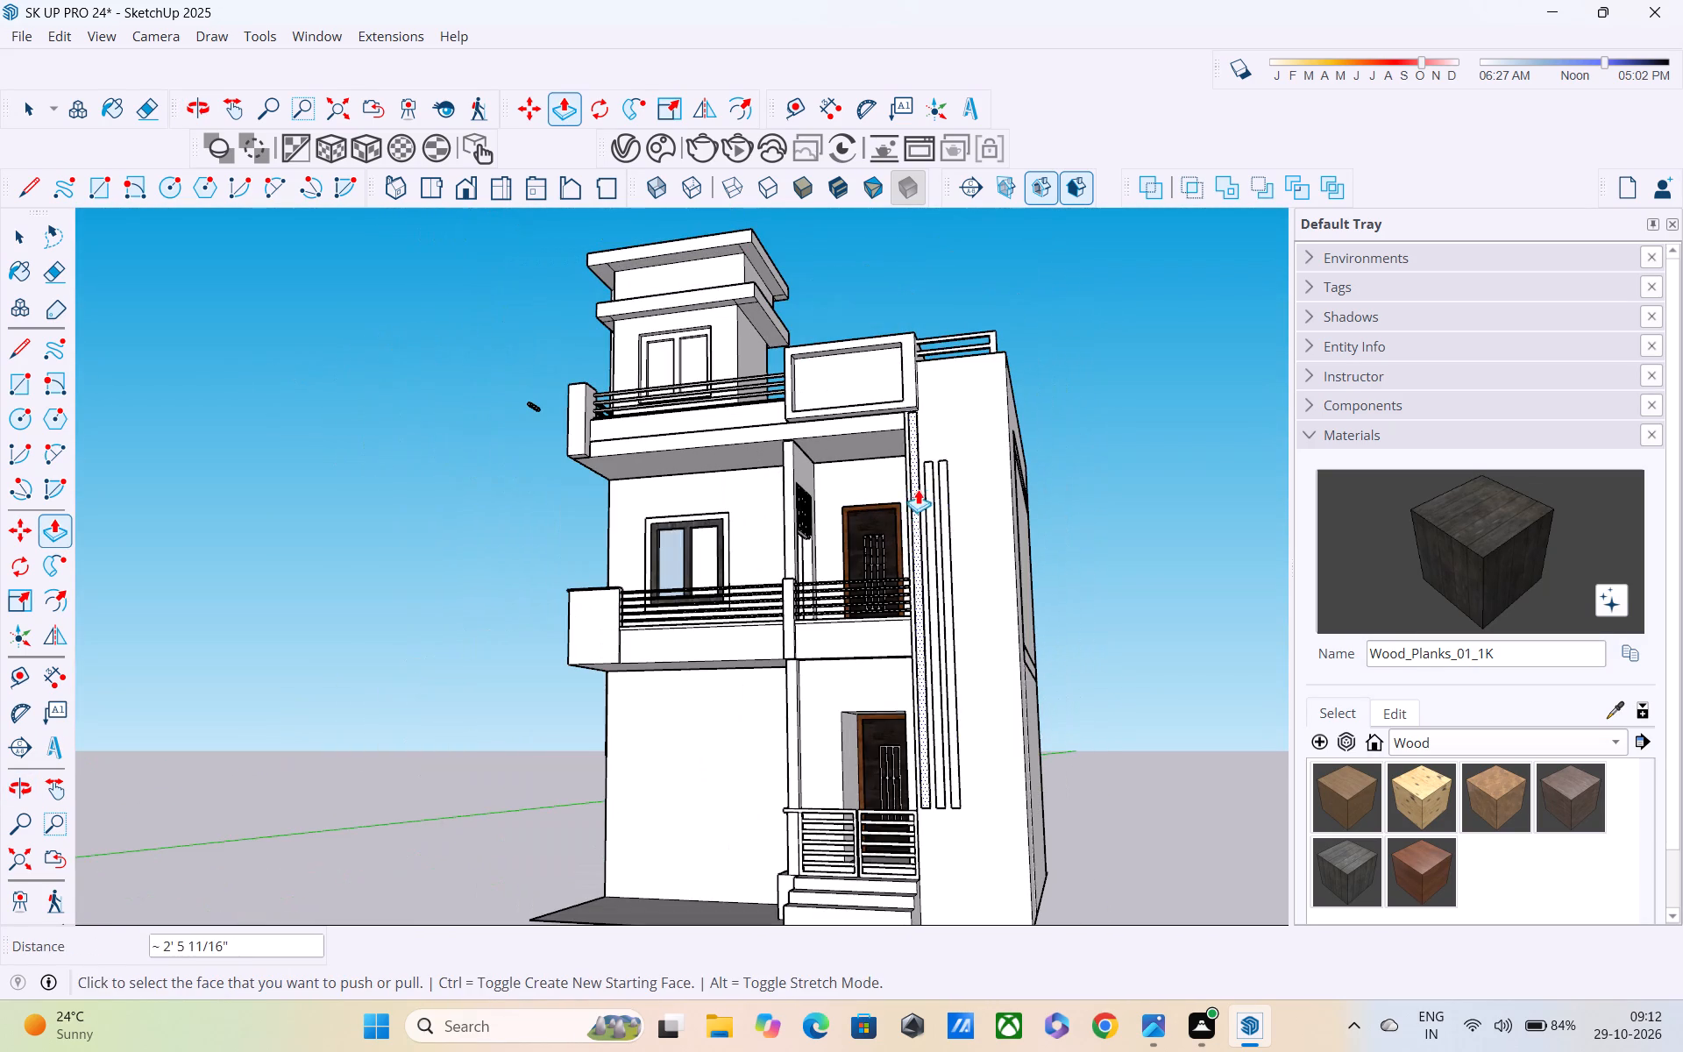
shift+middle_drag(906, 576, 873, 486)
scroll(865, 494, down, 2)
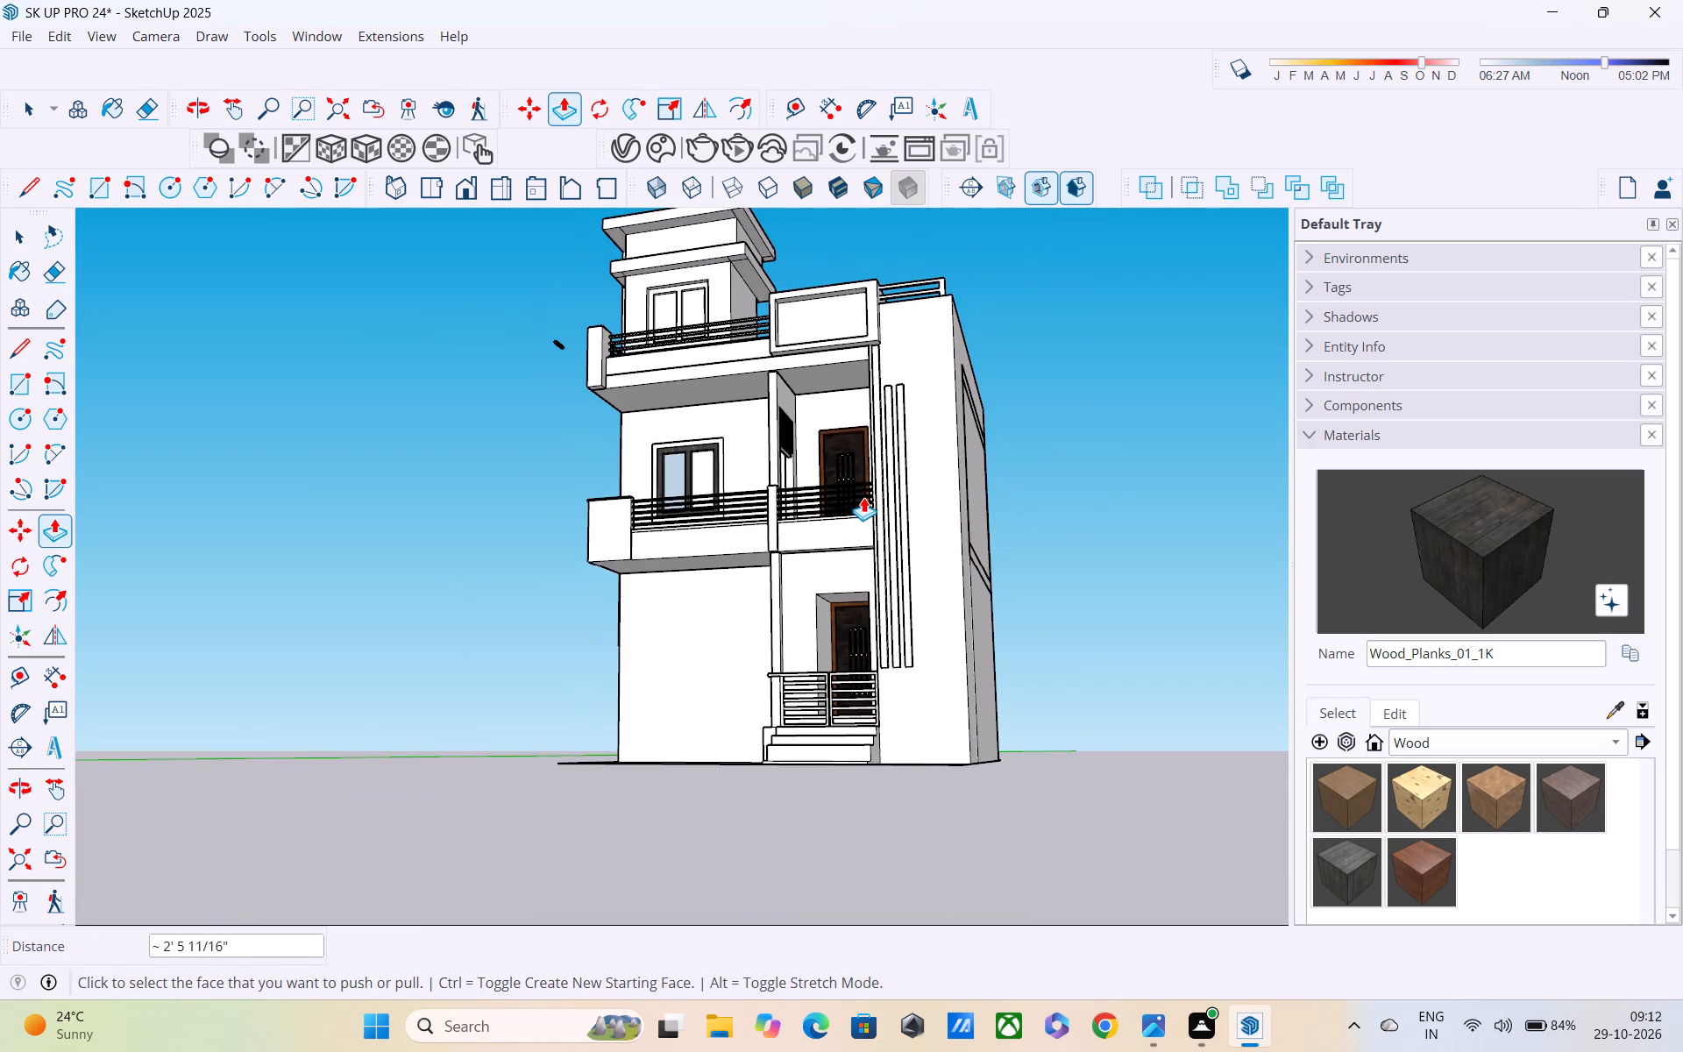
scroll(863, 497, down, 2)
middle_drag(863, 498, 870, 554)
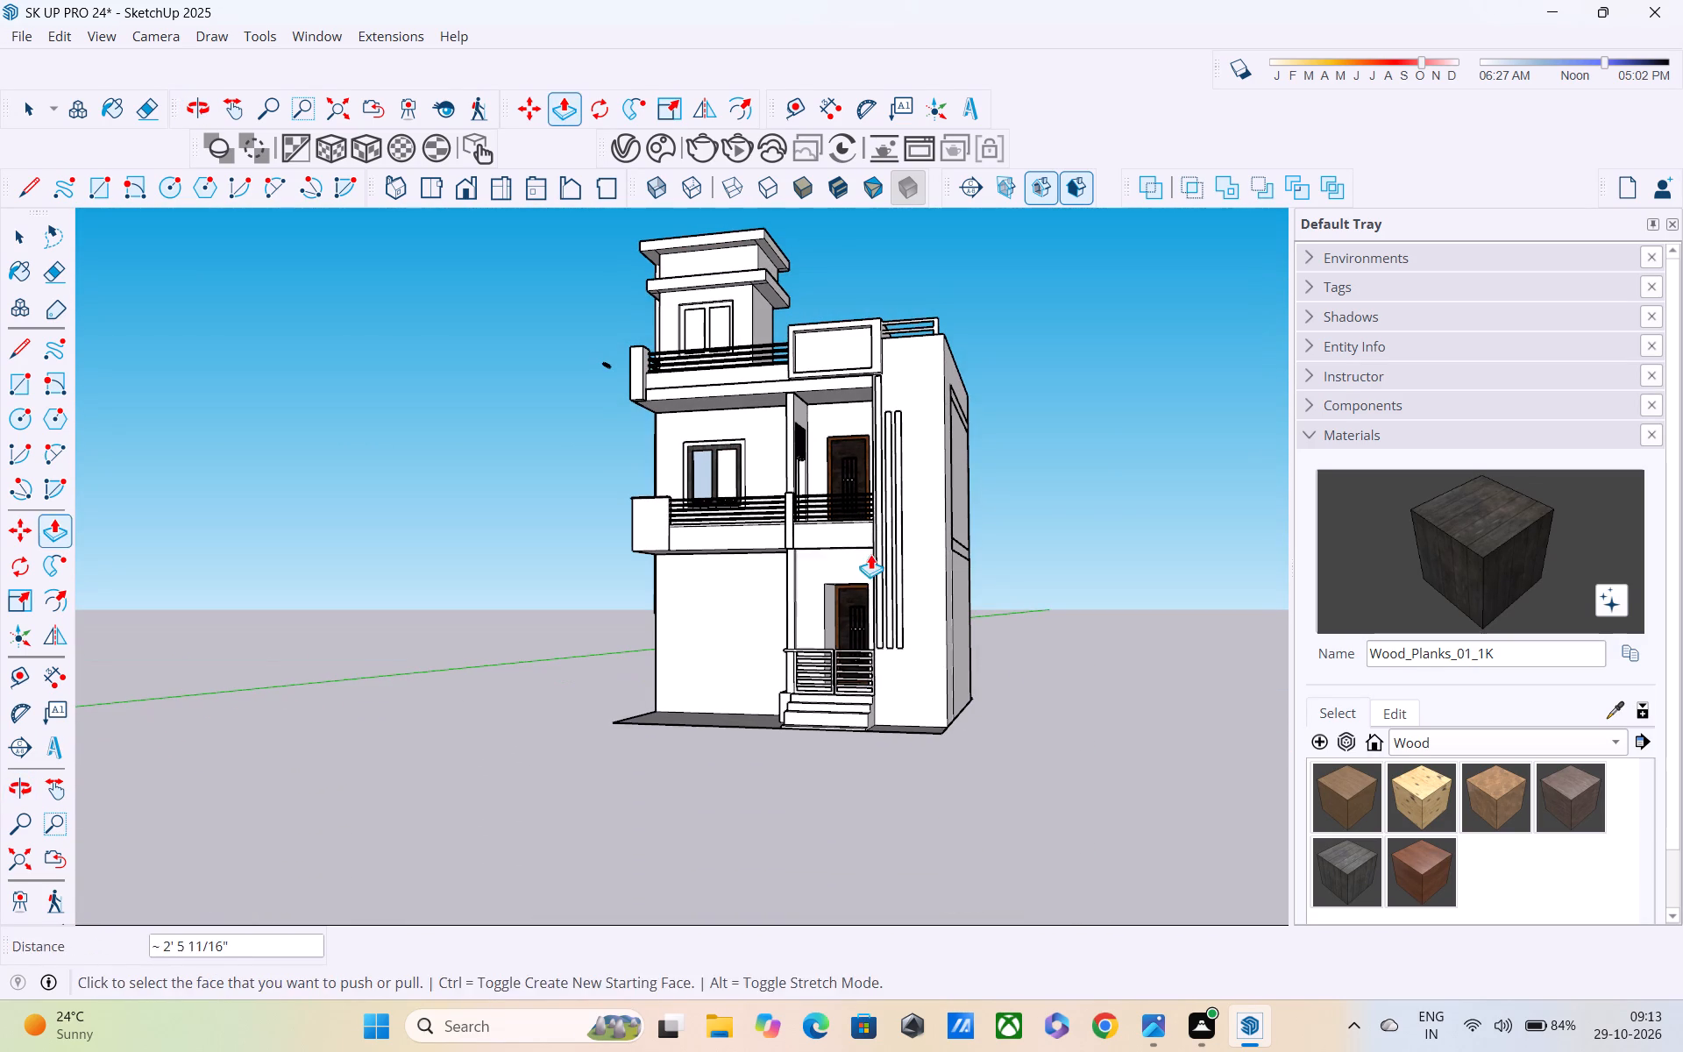
key(space)
click(1118, 490)
scroll(1047, 481, up, 3)
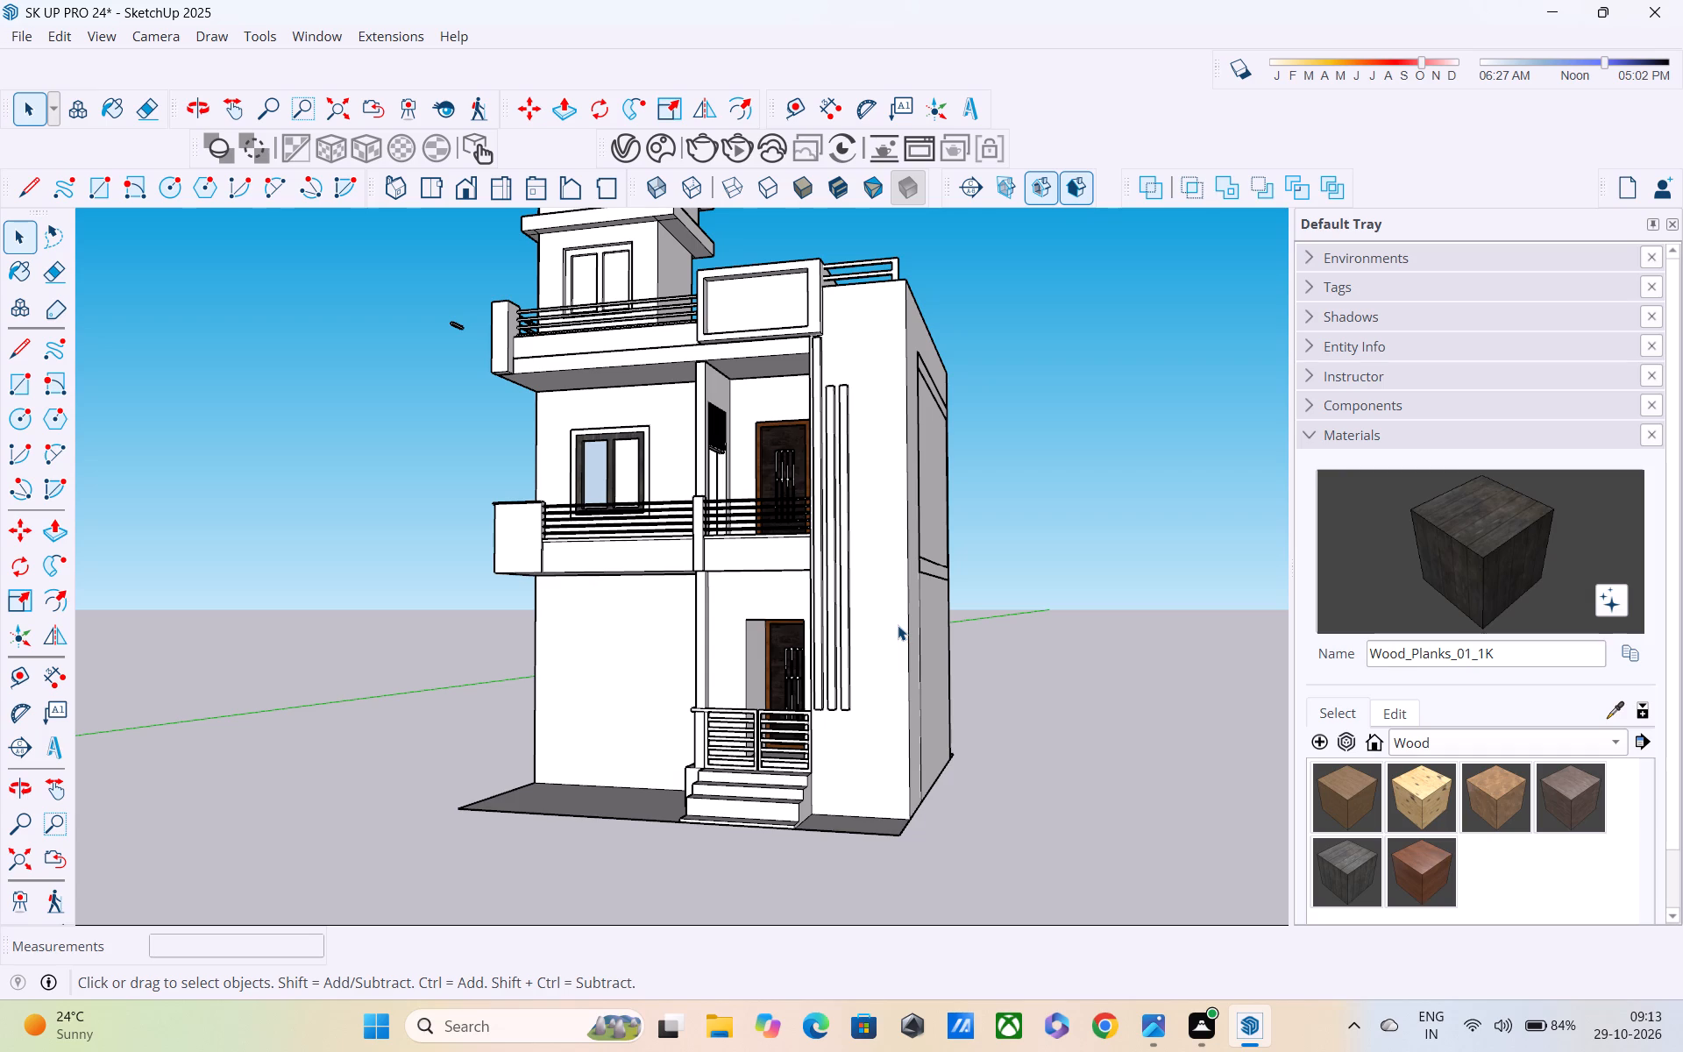
scroll(898, 625, down, 4)
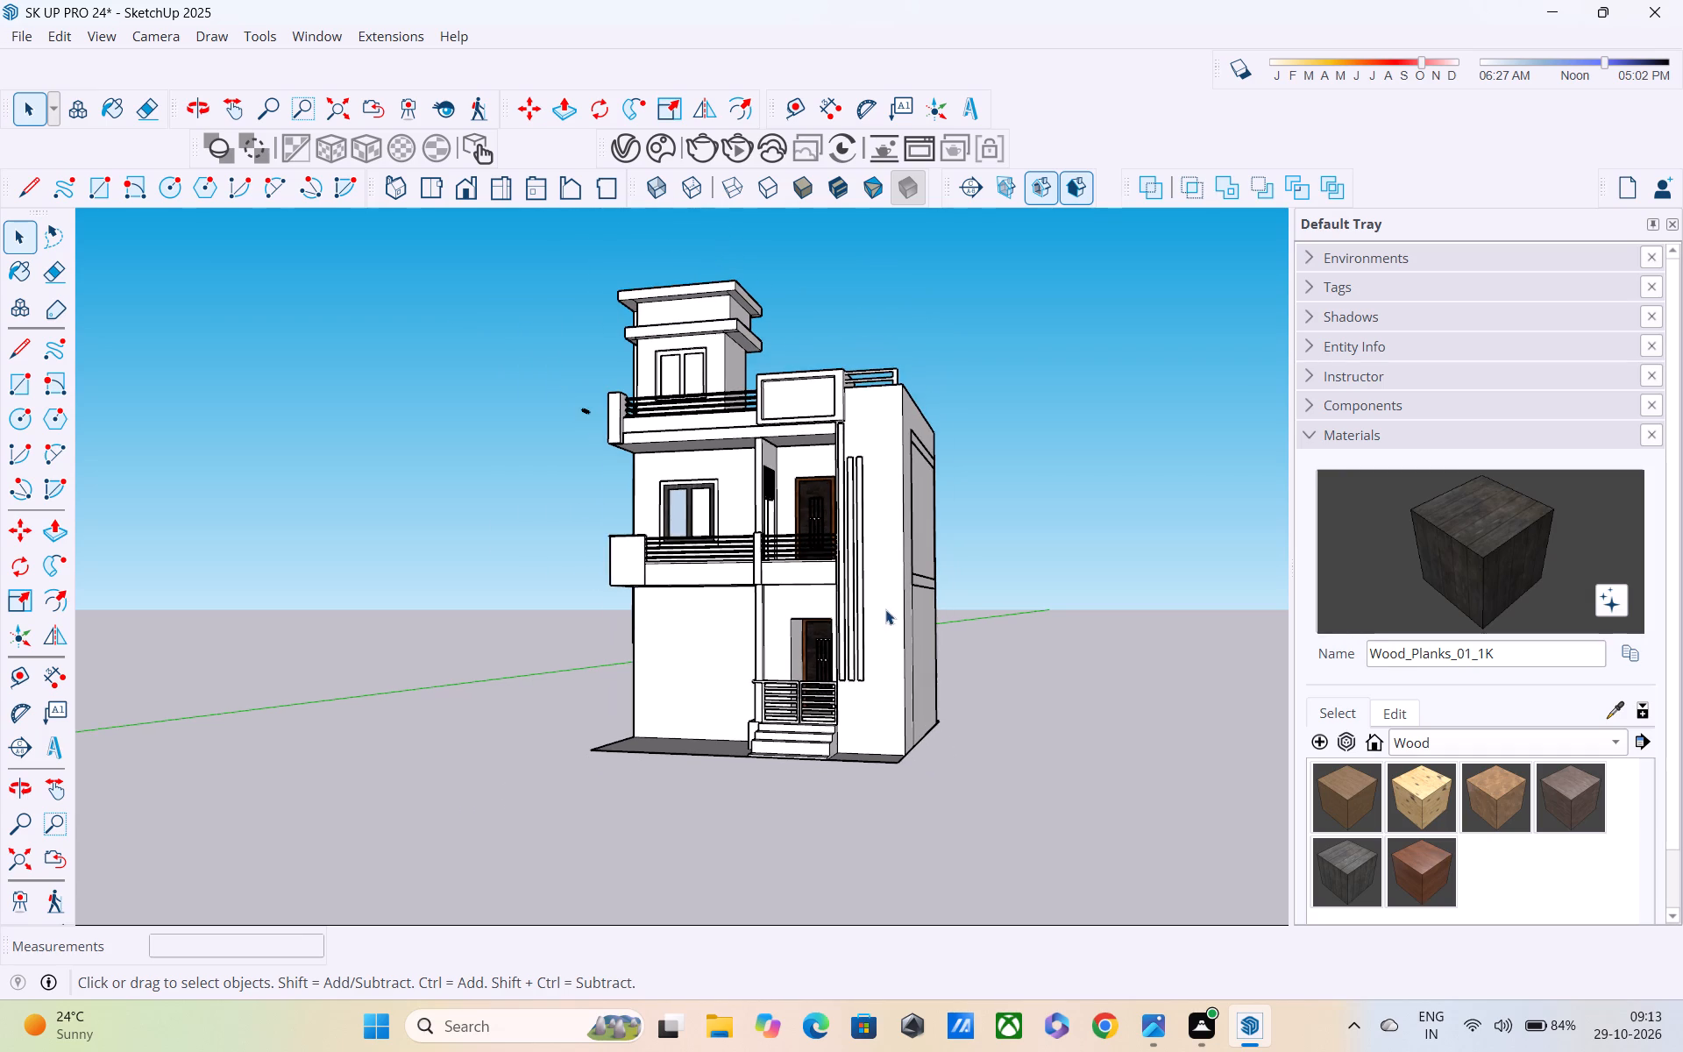
scroll(895, 607, up, 2)
middle_drag(904, 609, 1051, 784)
middle_drag(820, 473, 942, 309)
scroll(856, 501, up, 3)
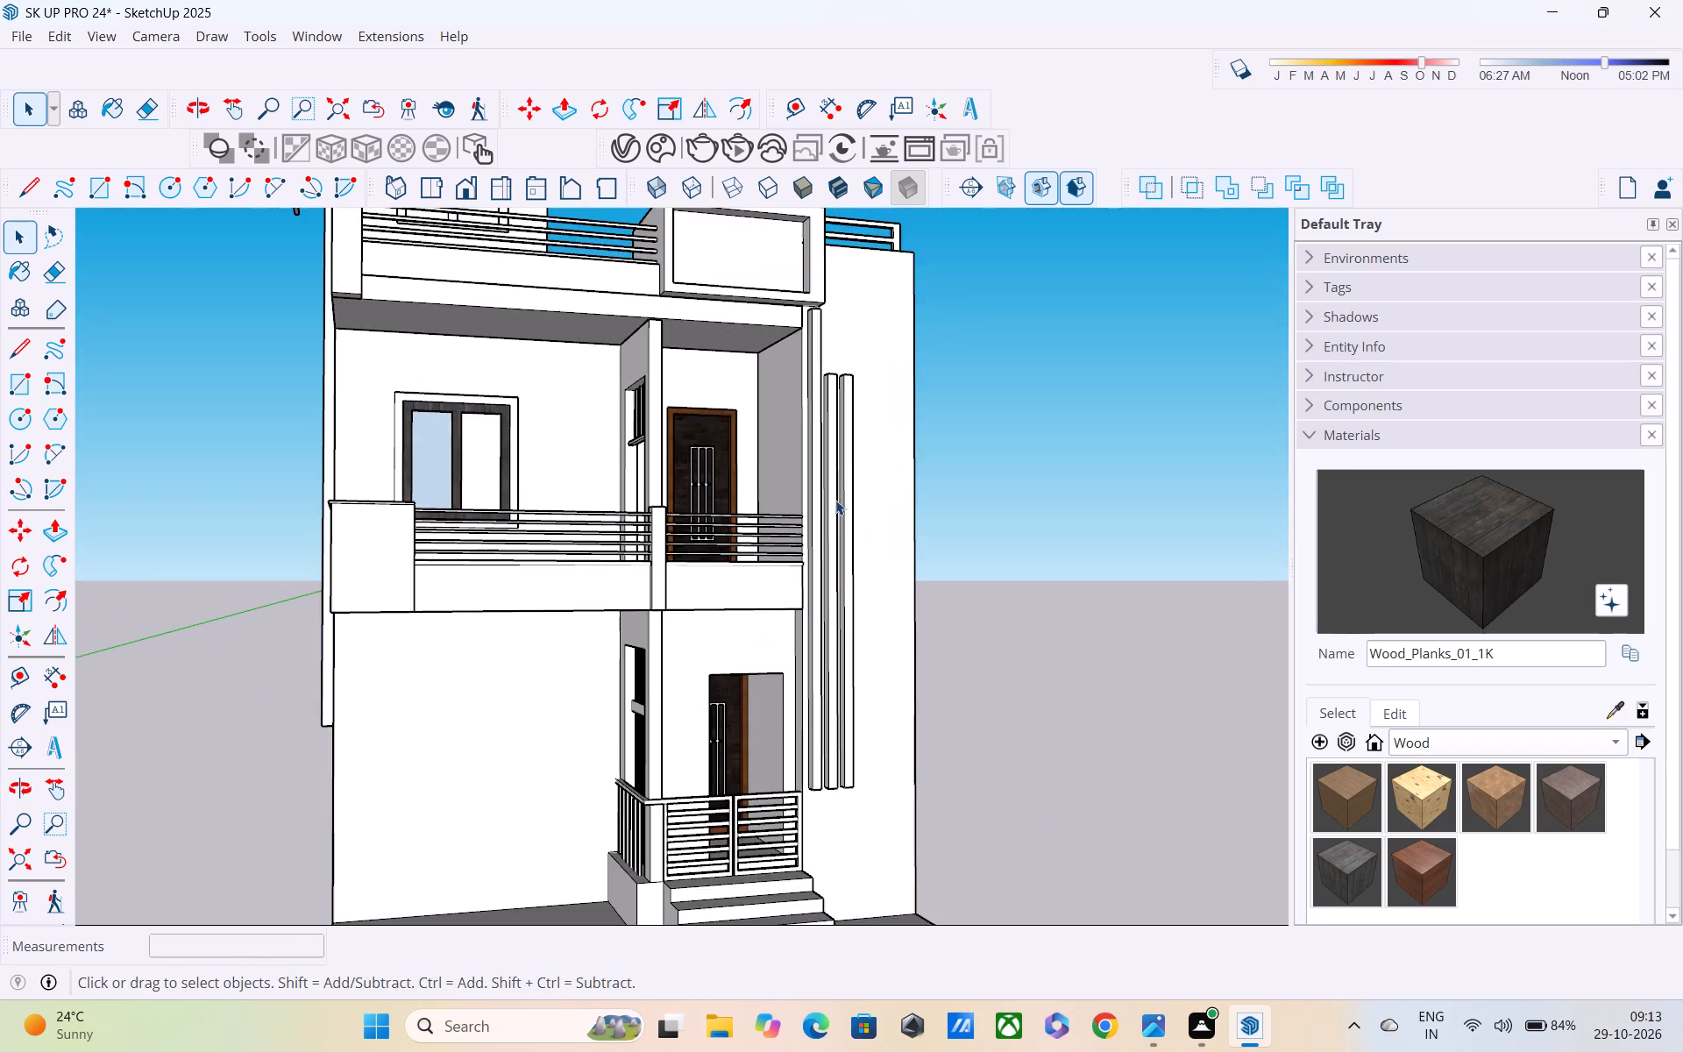
scroll(835, 500, up, 6)
middle_drag(910, 491, 1240, 491)
scroll(626, 475, down, 2)
middle_drag(627, 475, 828, 636)
scroll(828, 636, up, 1)
scroll(668, 558, down, 4)
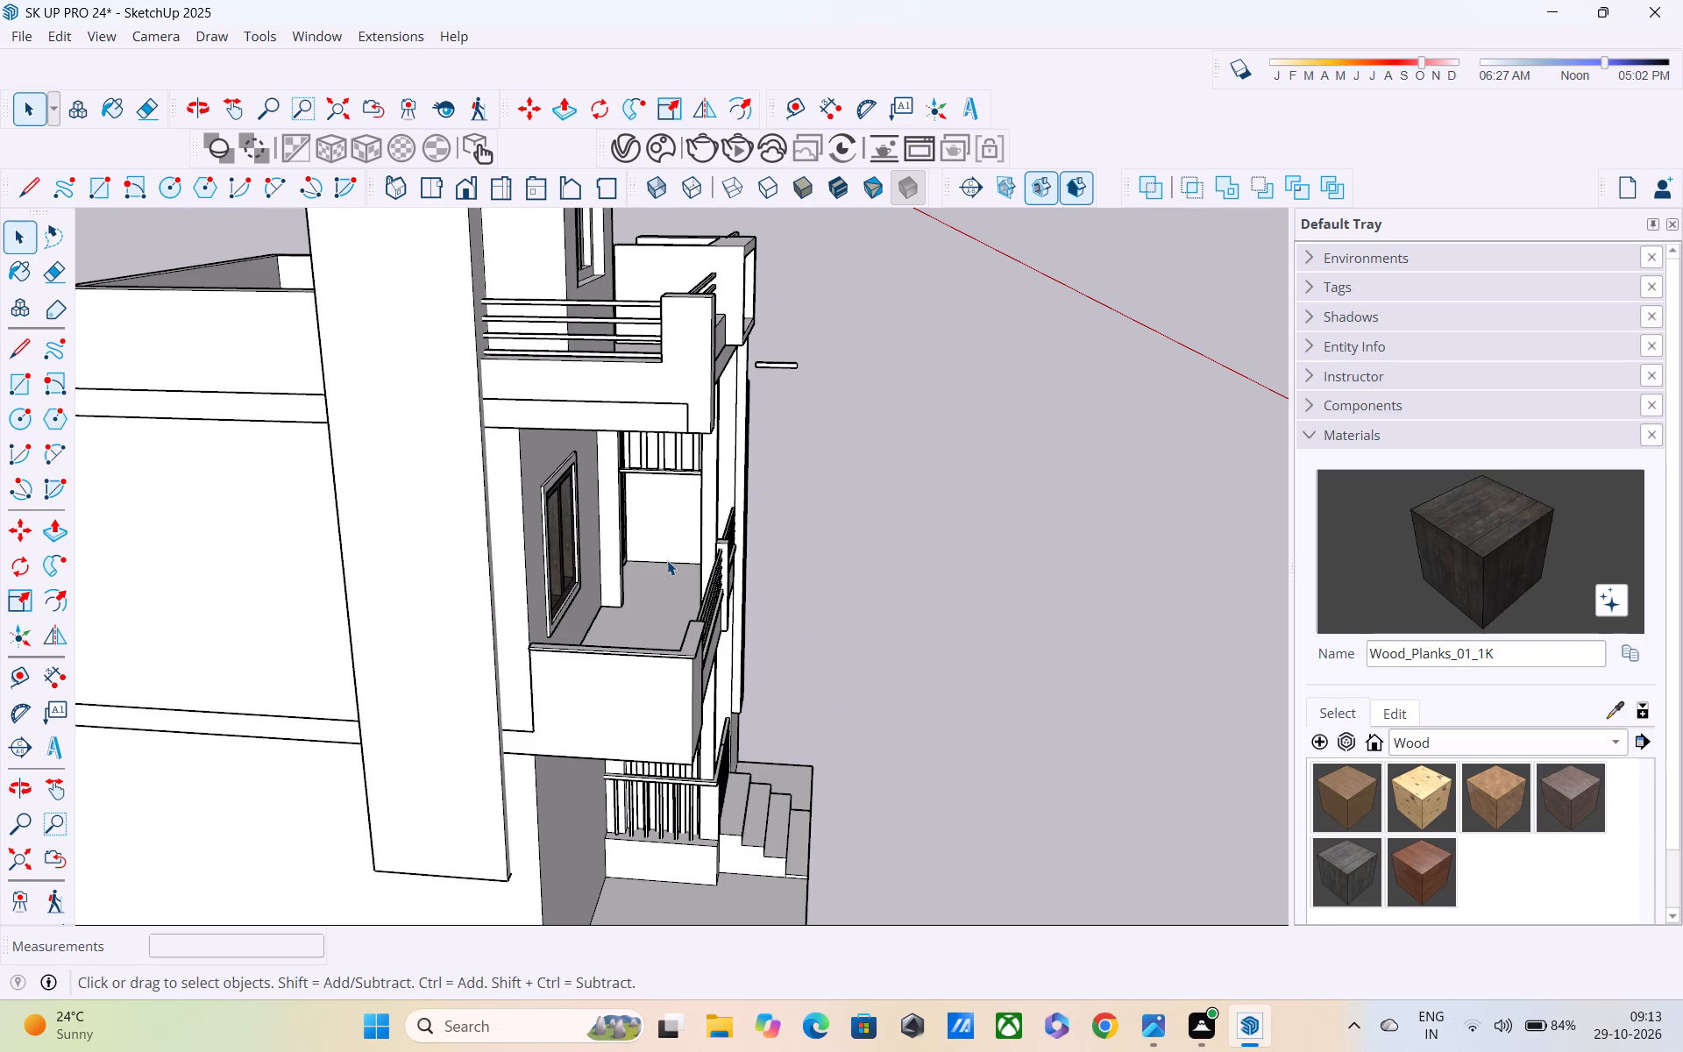
shift+middle_drag(664, 632, 667, 670)
shift+middle_drag(667, 670, 712, 866)
middle_drag(573, 530, 657, 450)
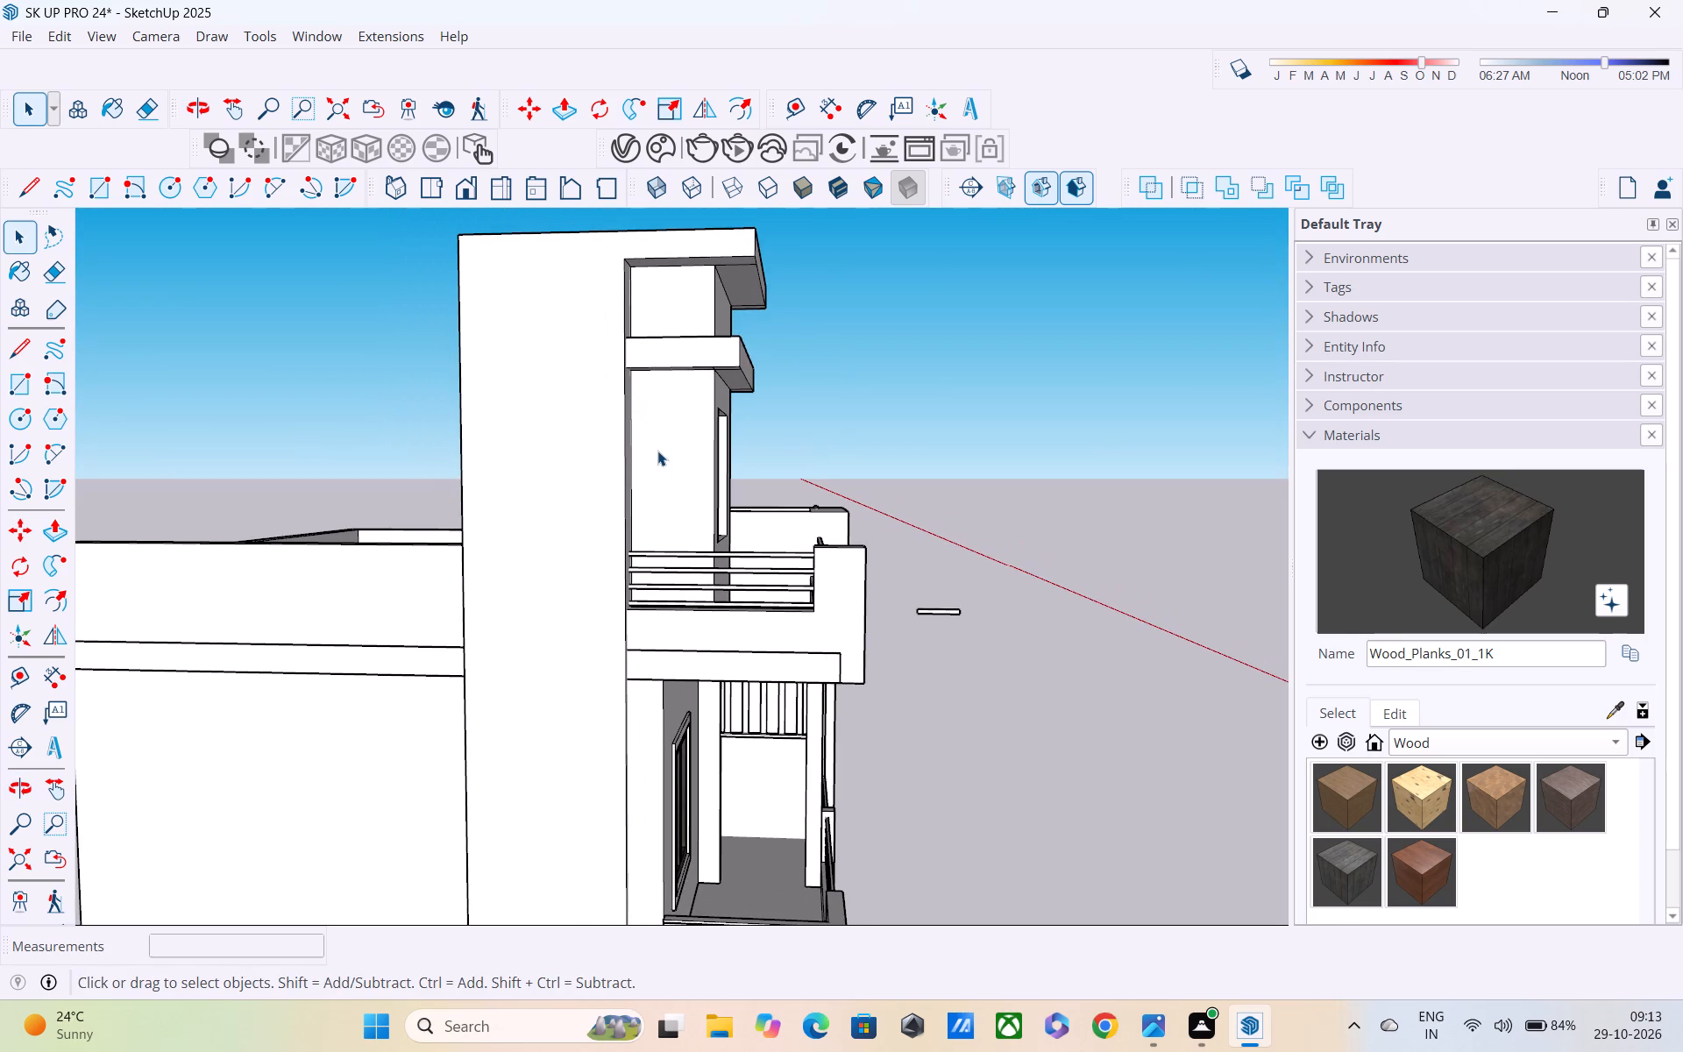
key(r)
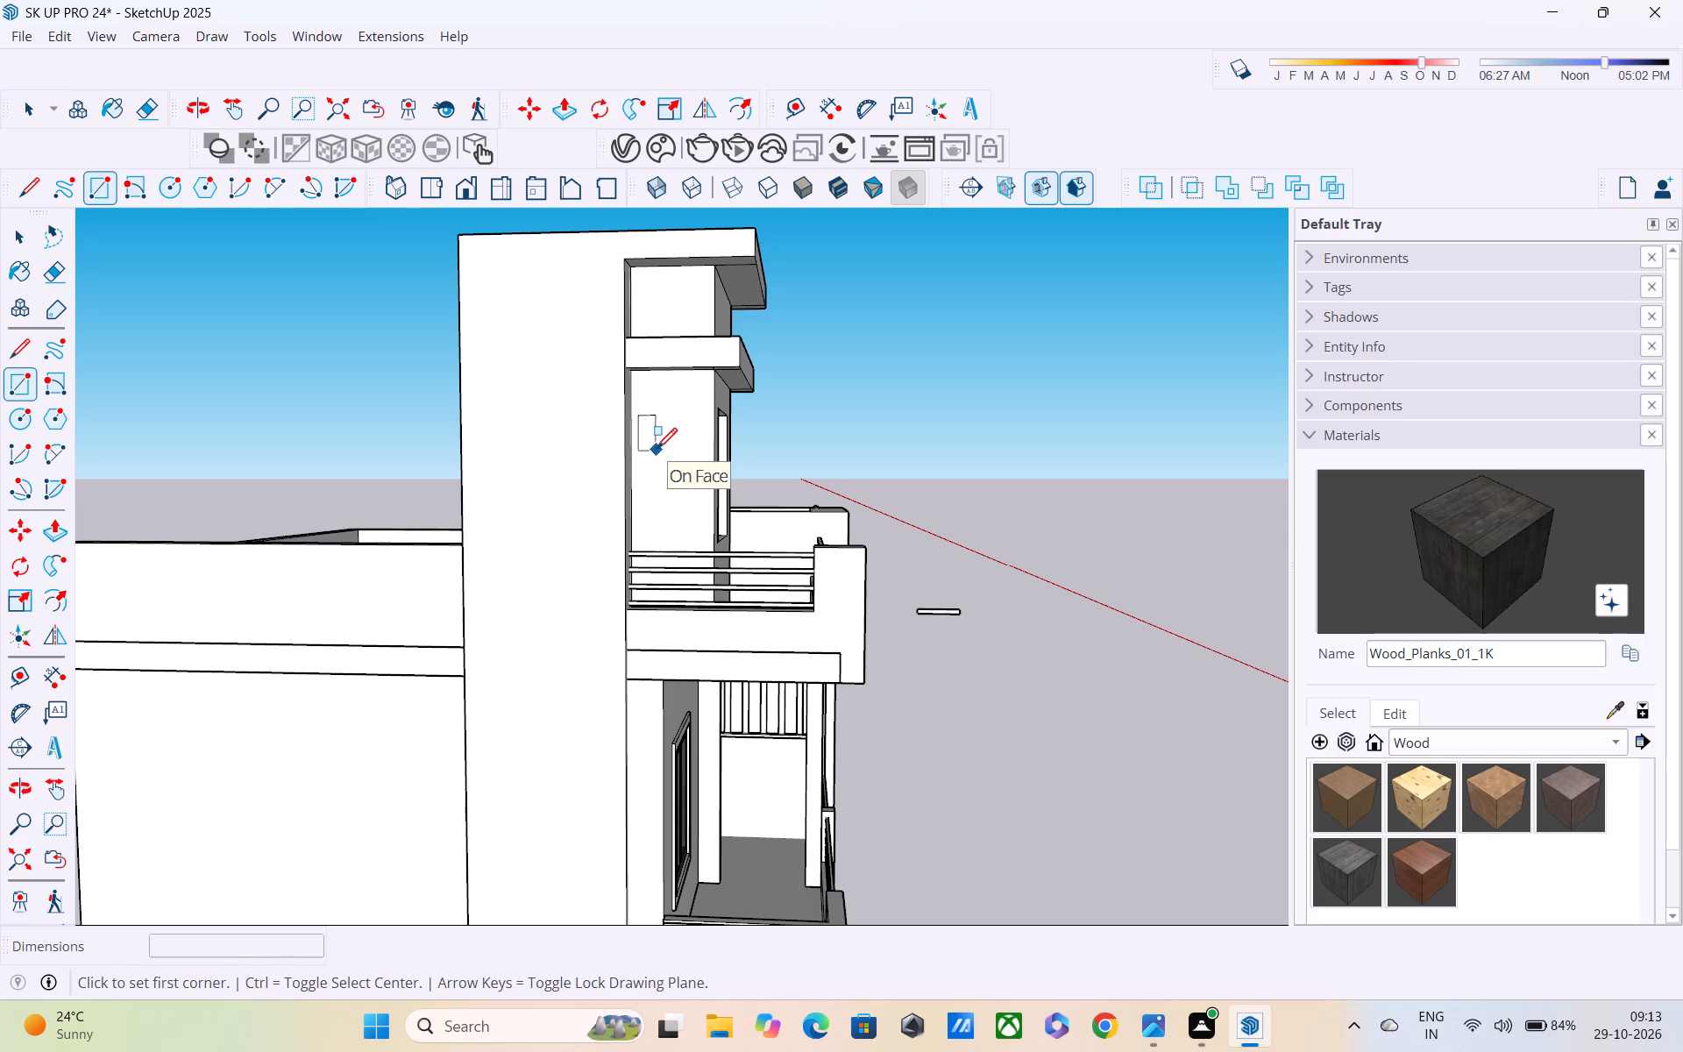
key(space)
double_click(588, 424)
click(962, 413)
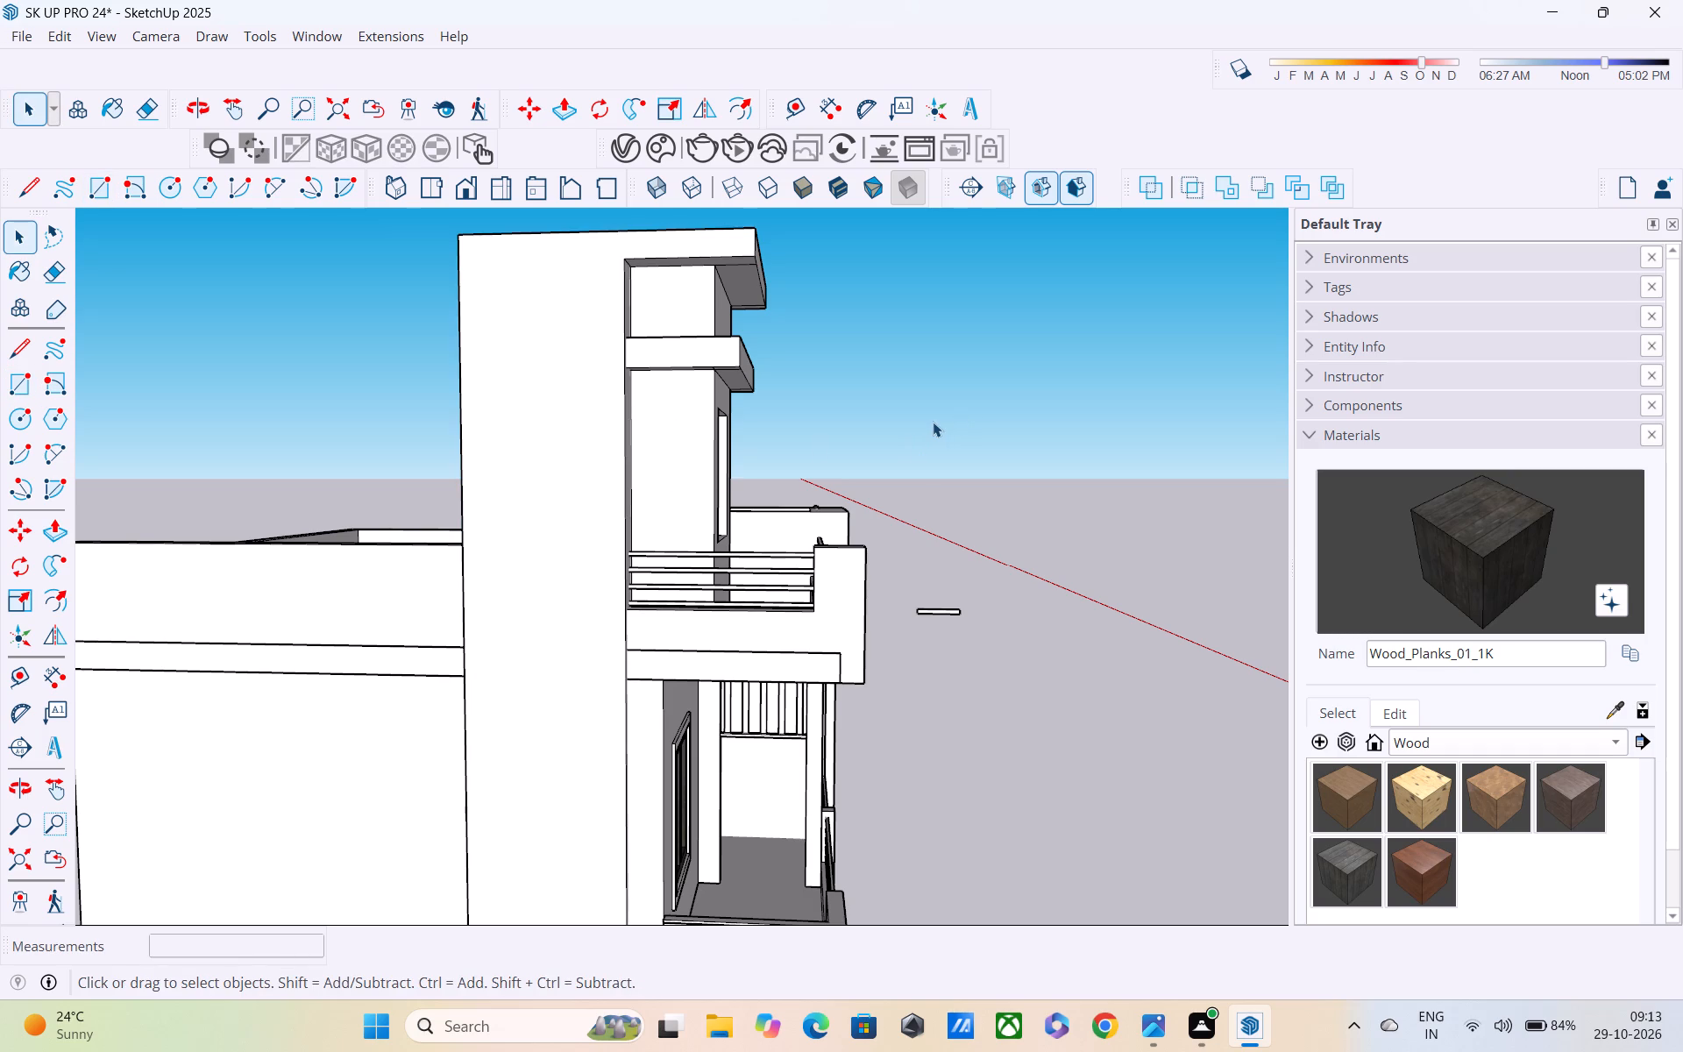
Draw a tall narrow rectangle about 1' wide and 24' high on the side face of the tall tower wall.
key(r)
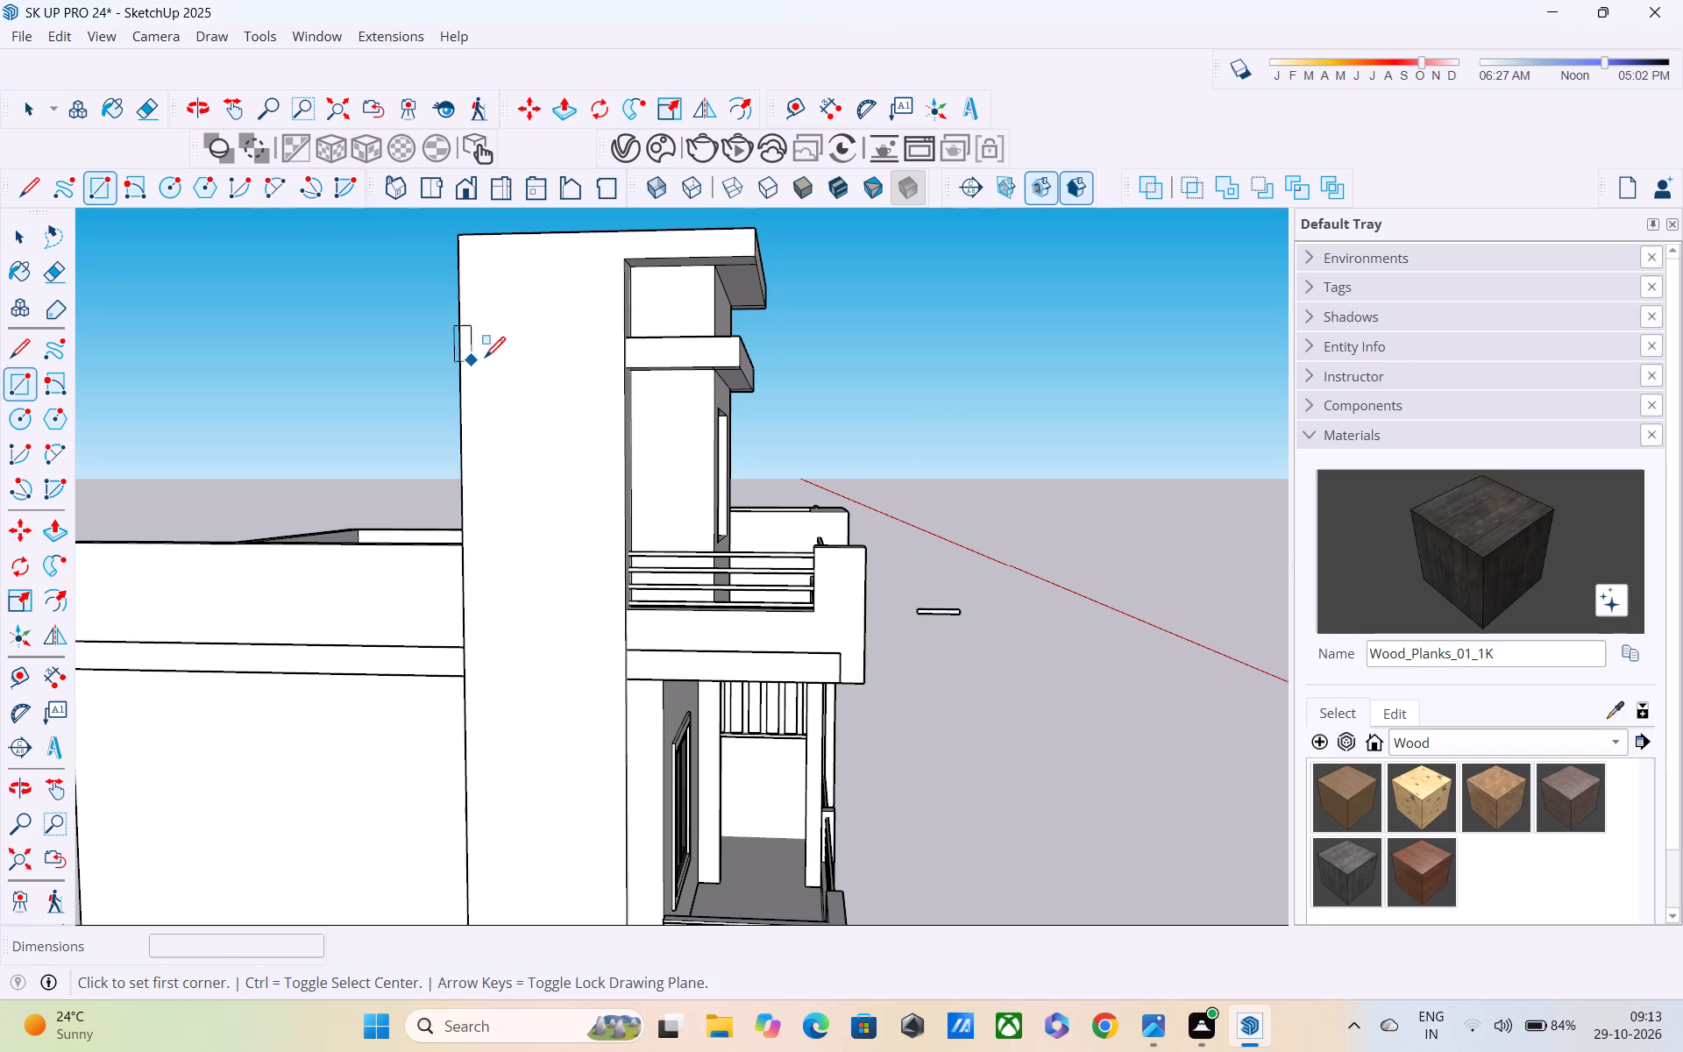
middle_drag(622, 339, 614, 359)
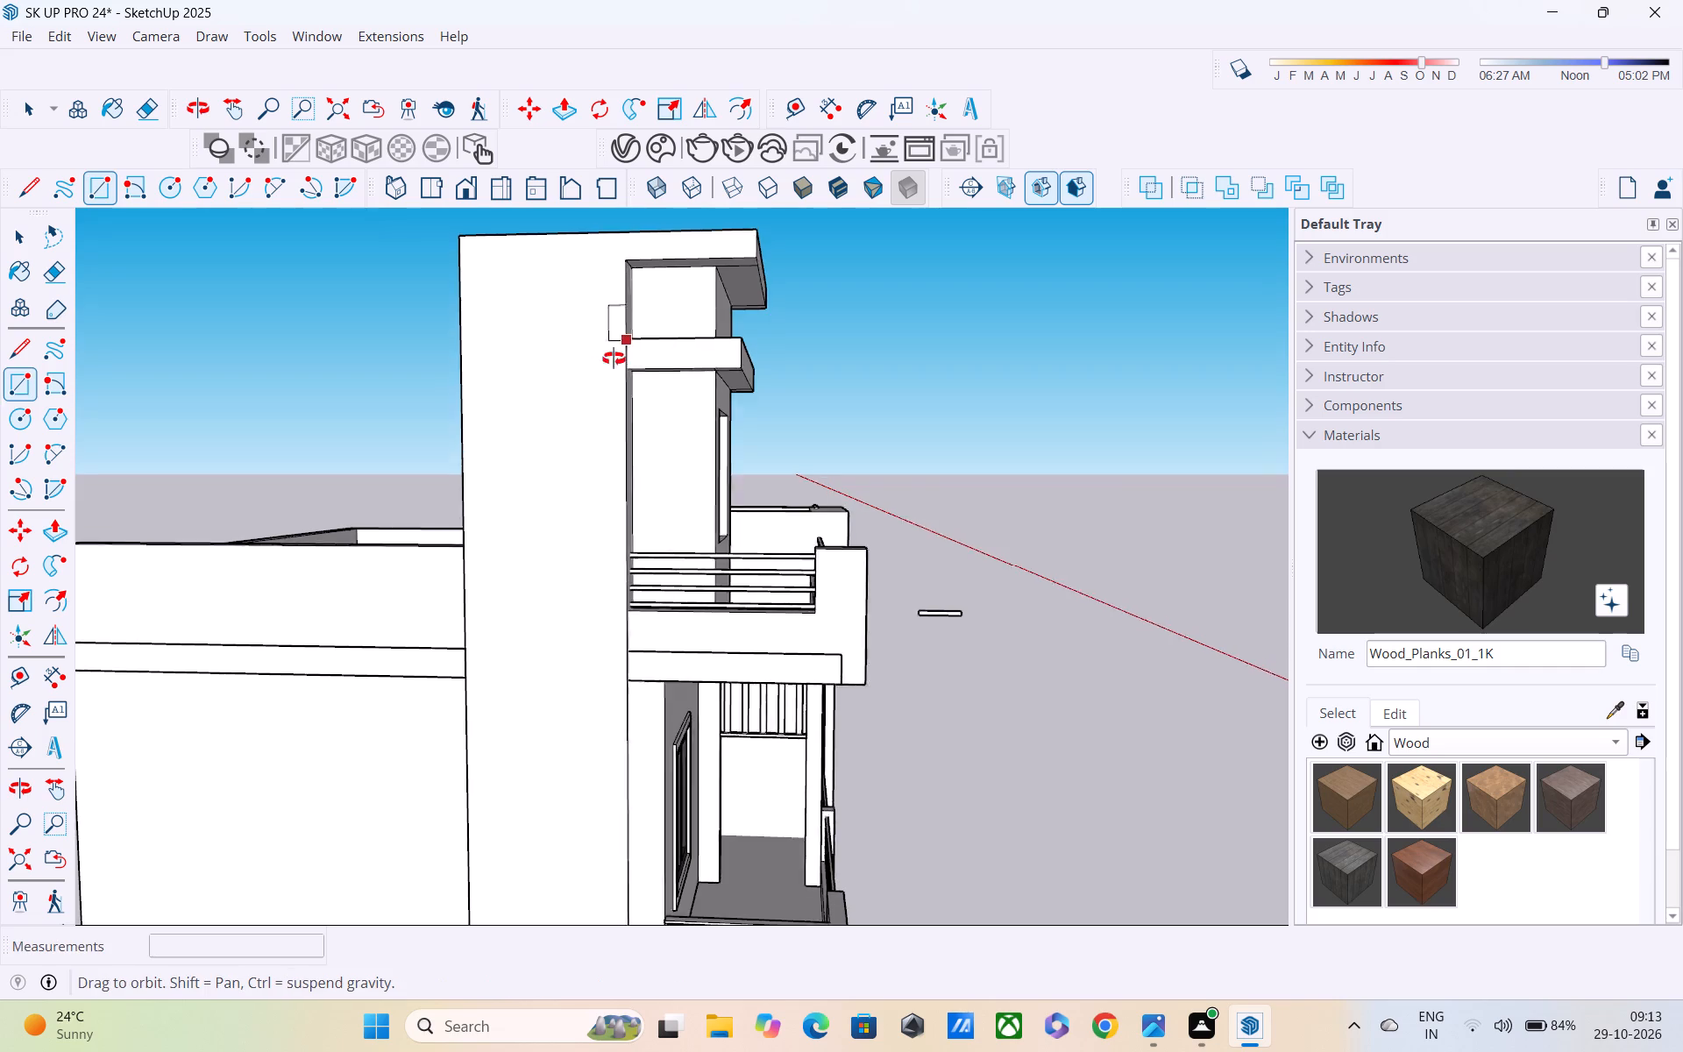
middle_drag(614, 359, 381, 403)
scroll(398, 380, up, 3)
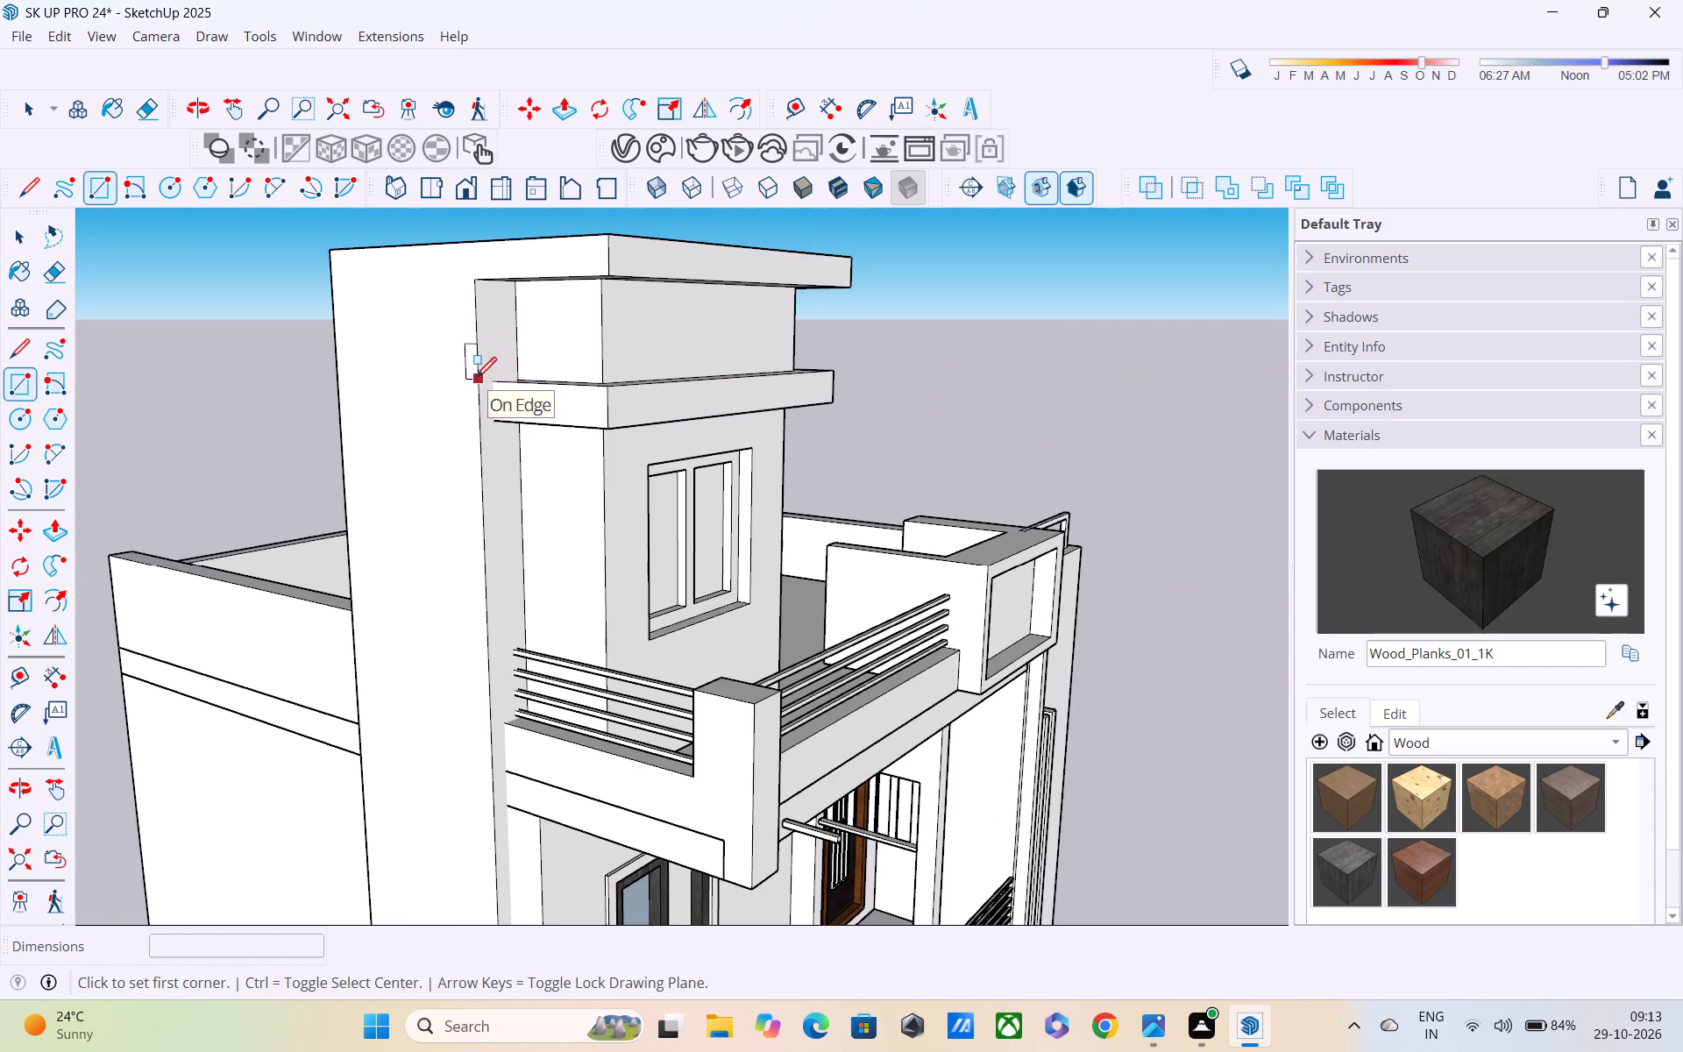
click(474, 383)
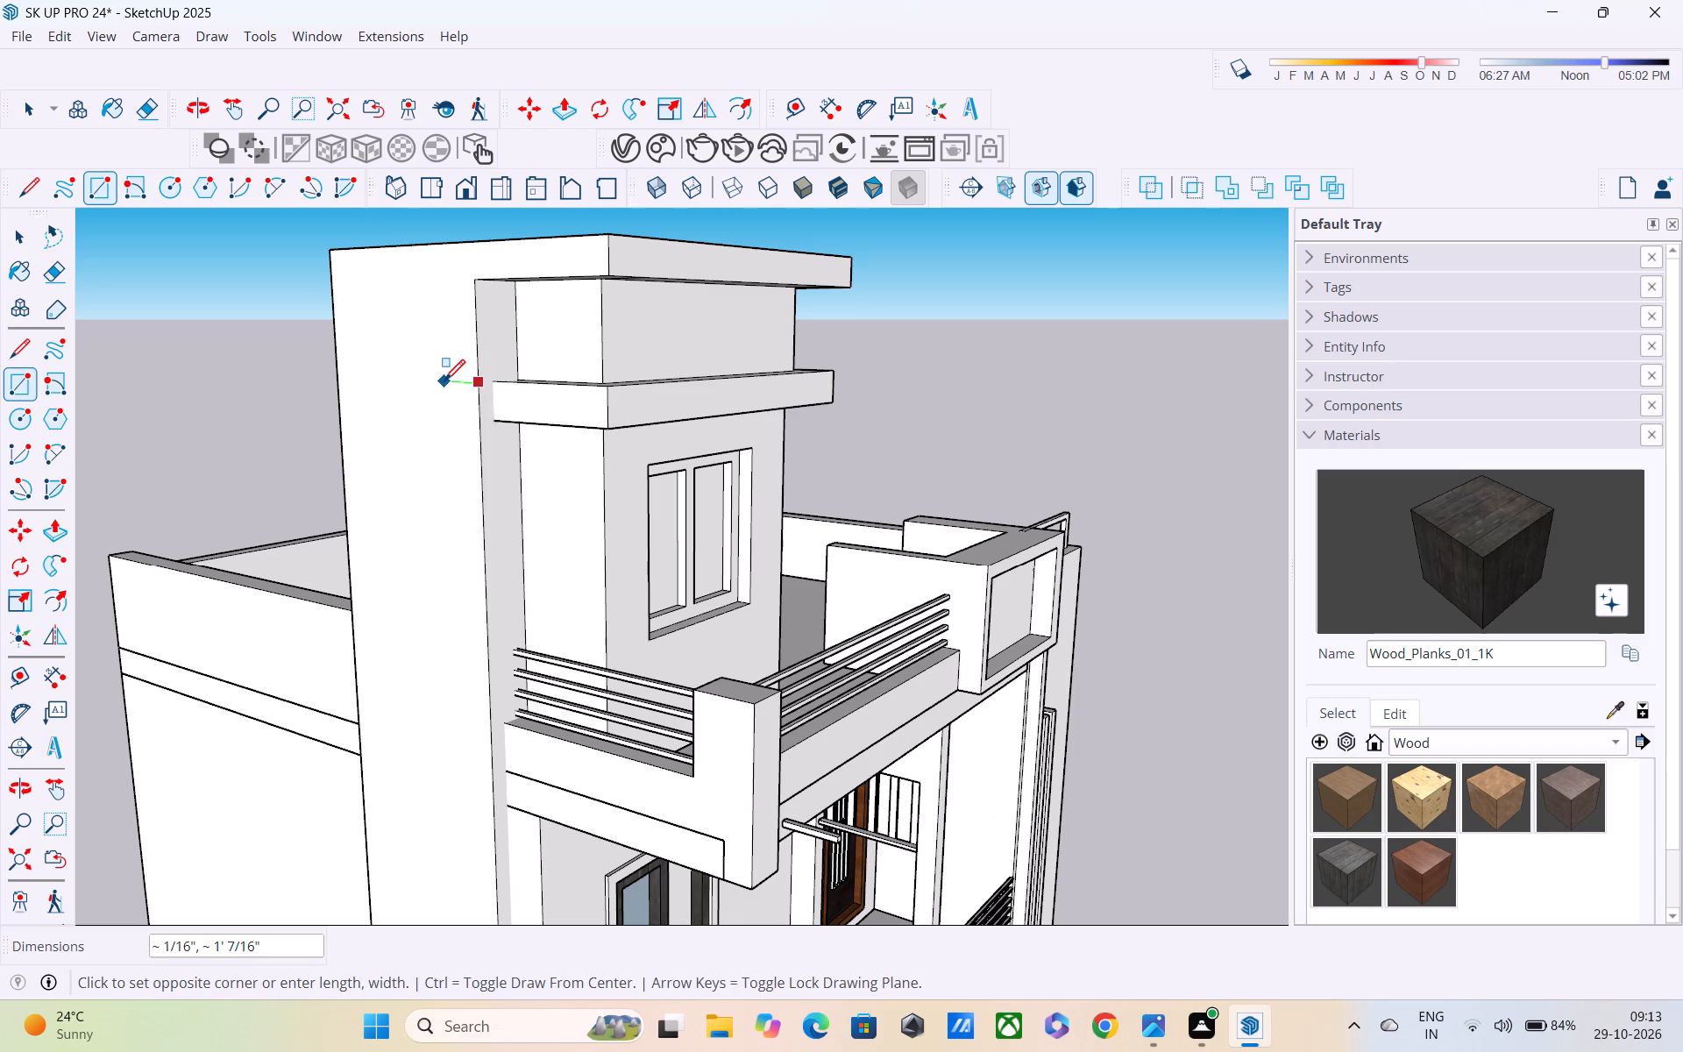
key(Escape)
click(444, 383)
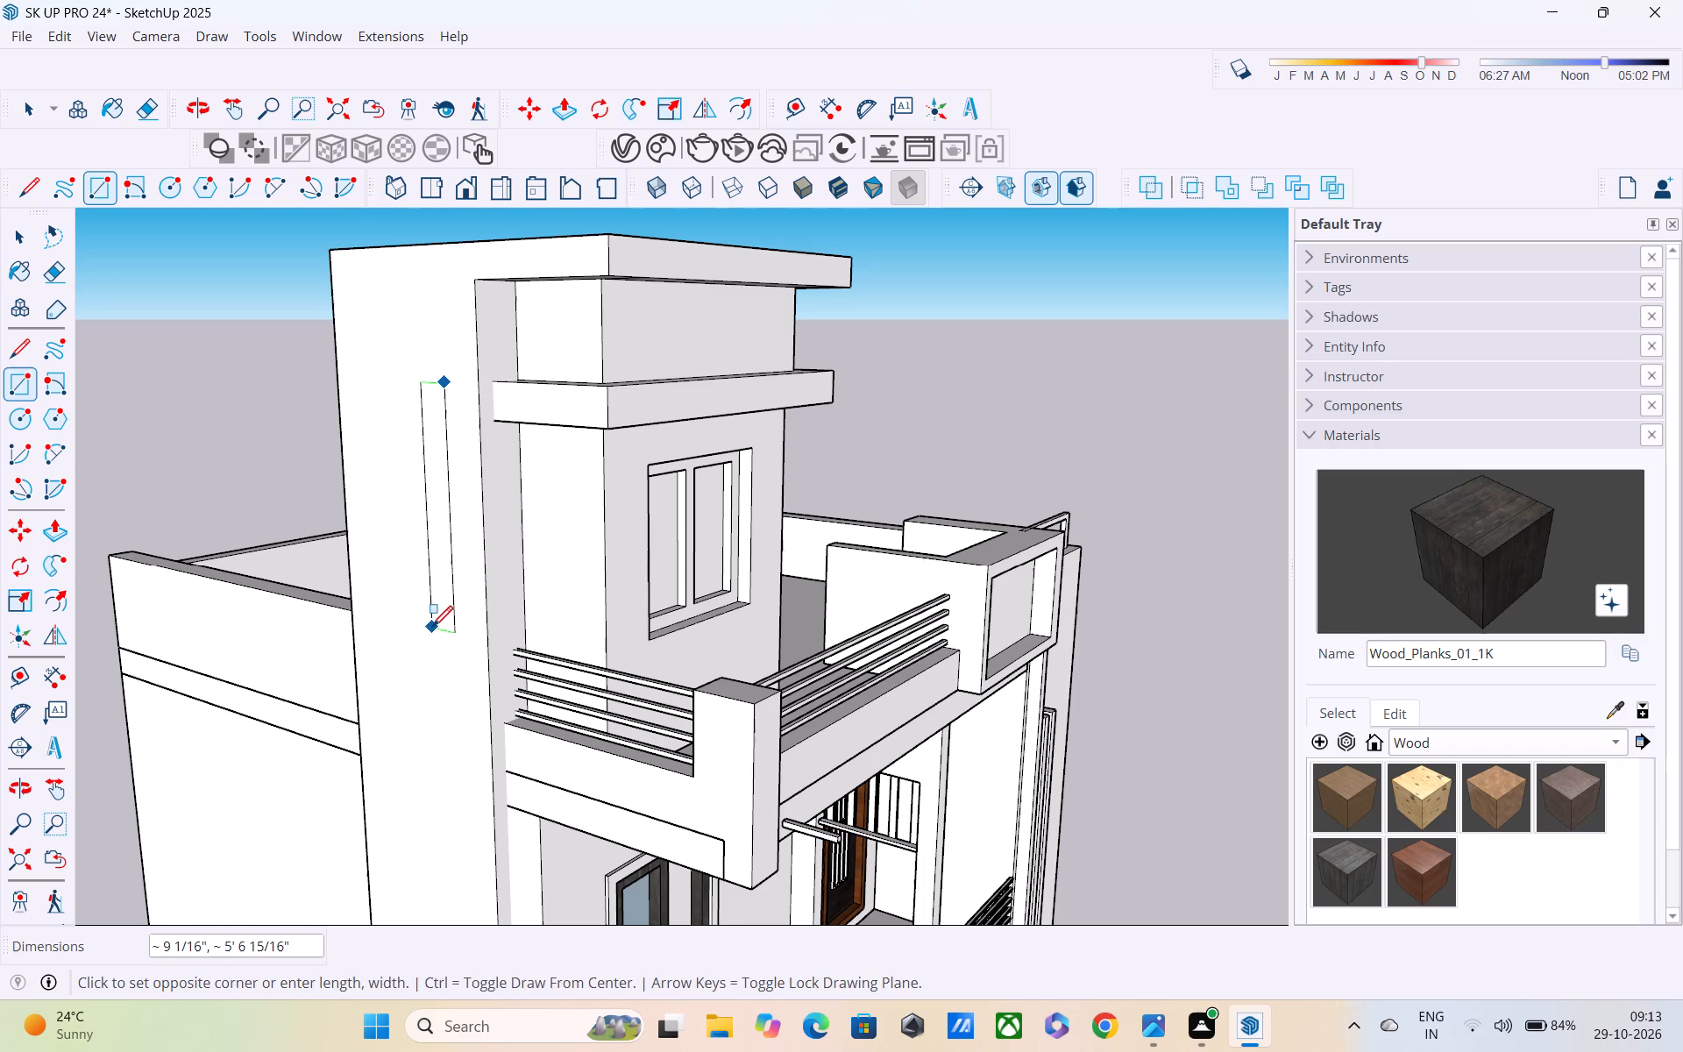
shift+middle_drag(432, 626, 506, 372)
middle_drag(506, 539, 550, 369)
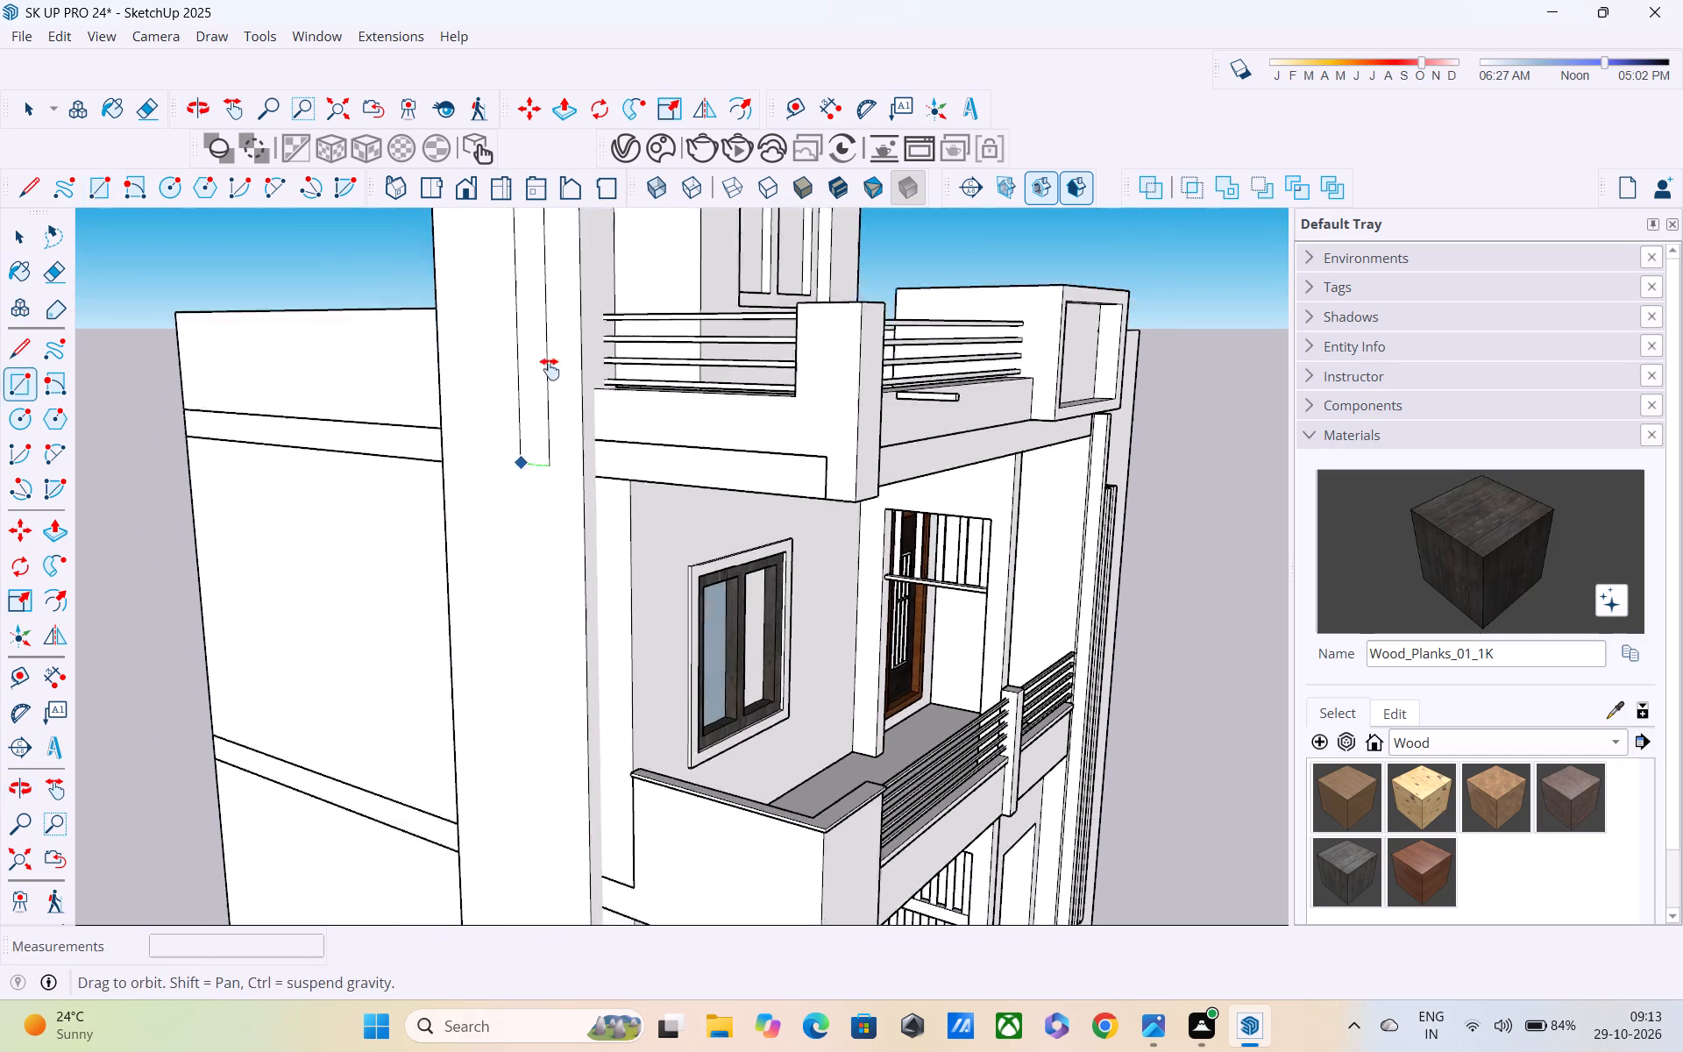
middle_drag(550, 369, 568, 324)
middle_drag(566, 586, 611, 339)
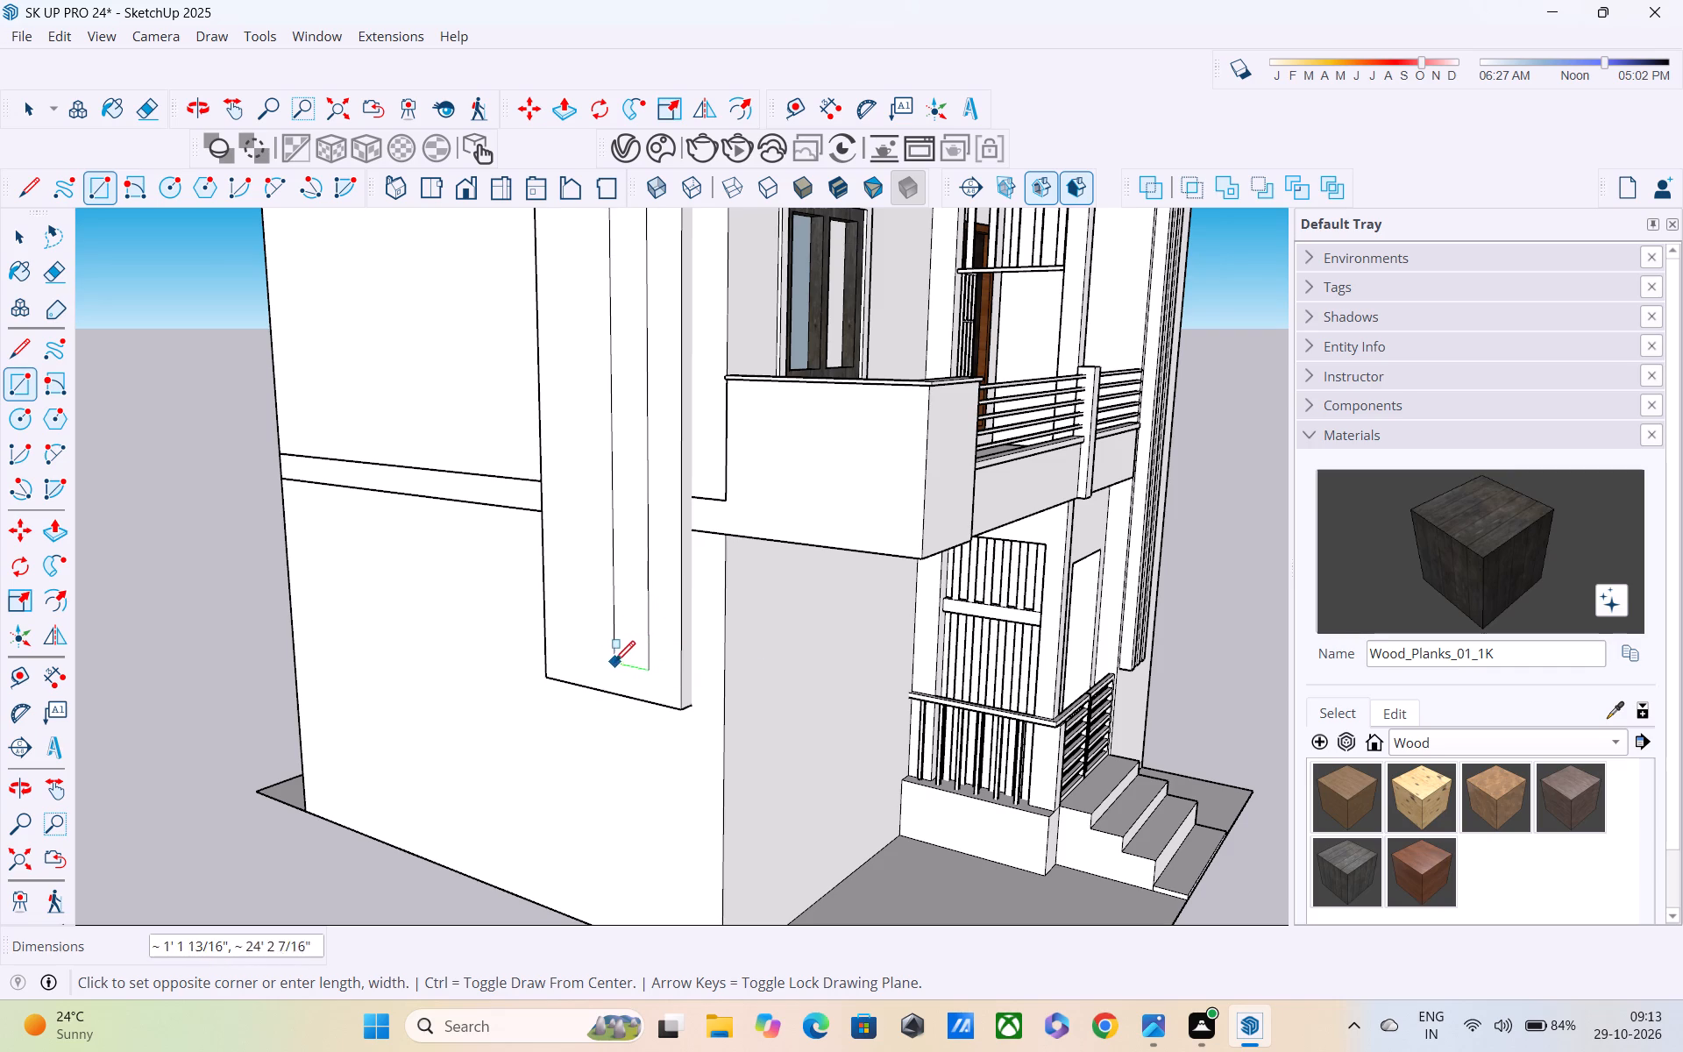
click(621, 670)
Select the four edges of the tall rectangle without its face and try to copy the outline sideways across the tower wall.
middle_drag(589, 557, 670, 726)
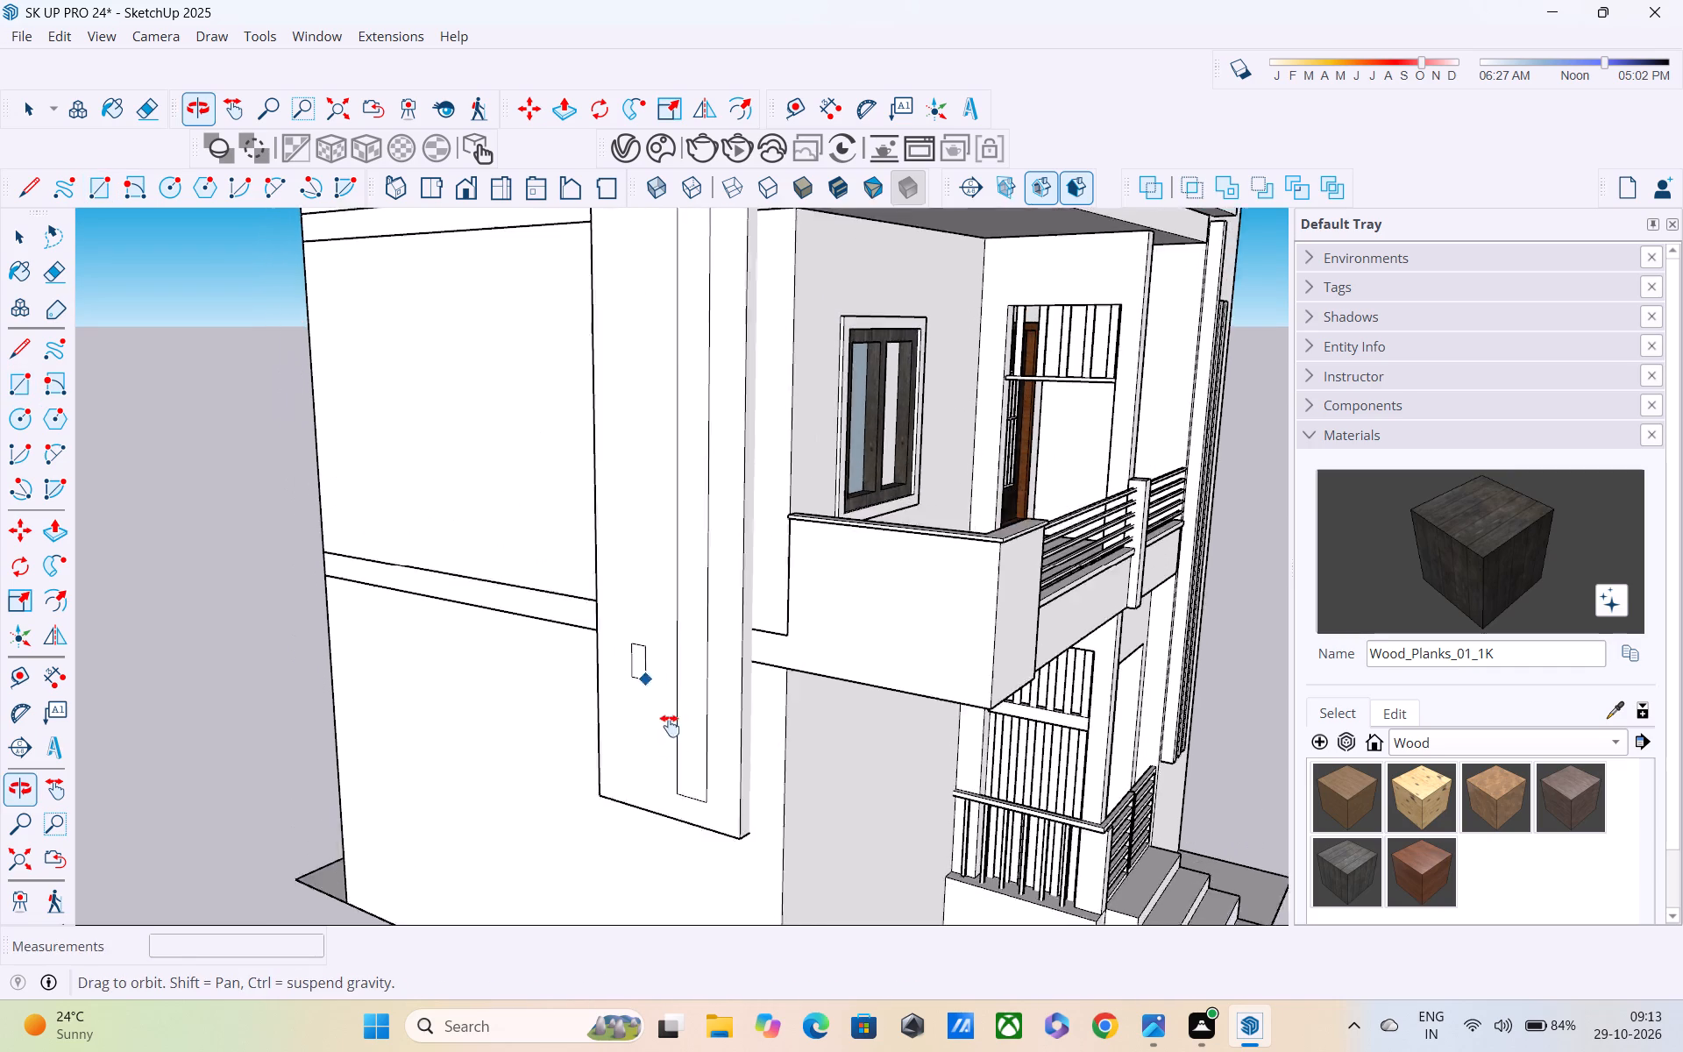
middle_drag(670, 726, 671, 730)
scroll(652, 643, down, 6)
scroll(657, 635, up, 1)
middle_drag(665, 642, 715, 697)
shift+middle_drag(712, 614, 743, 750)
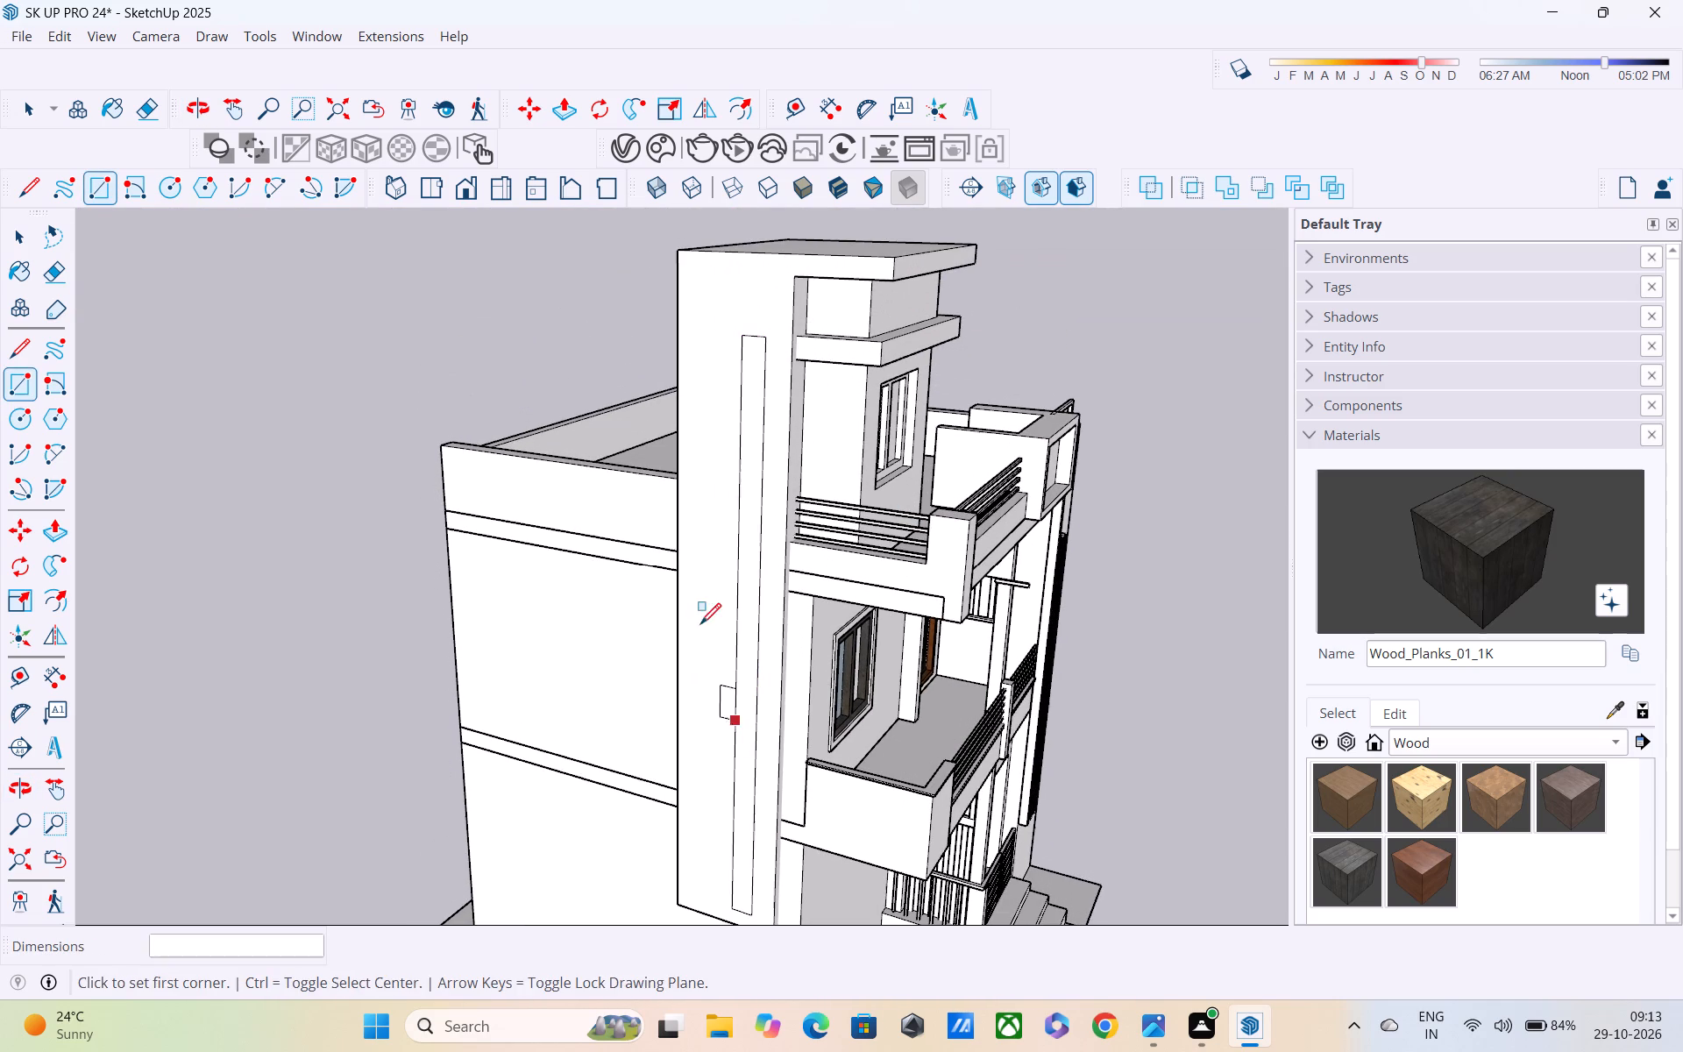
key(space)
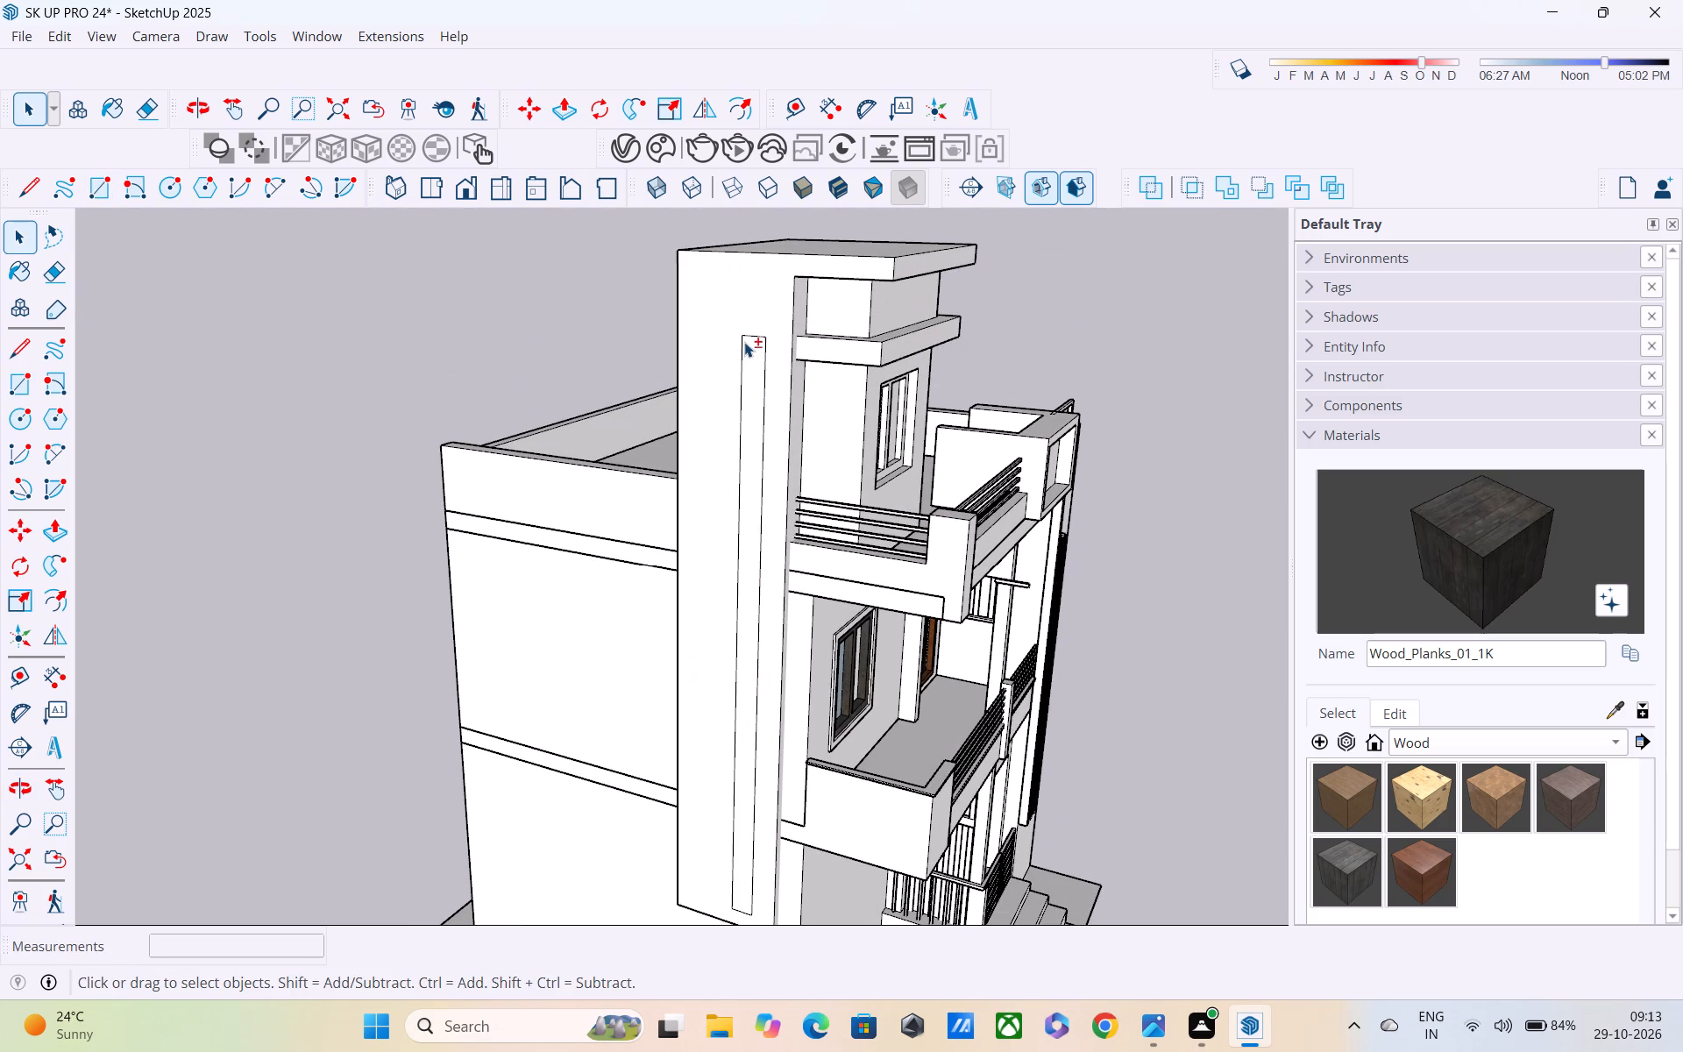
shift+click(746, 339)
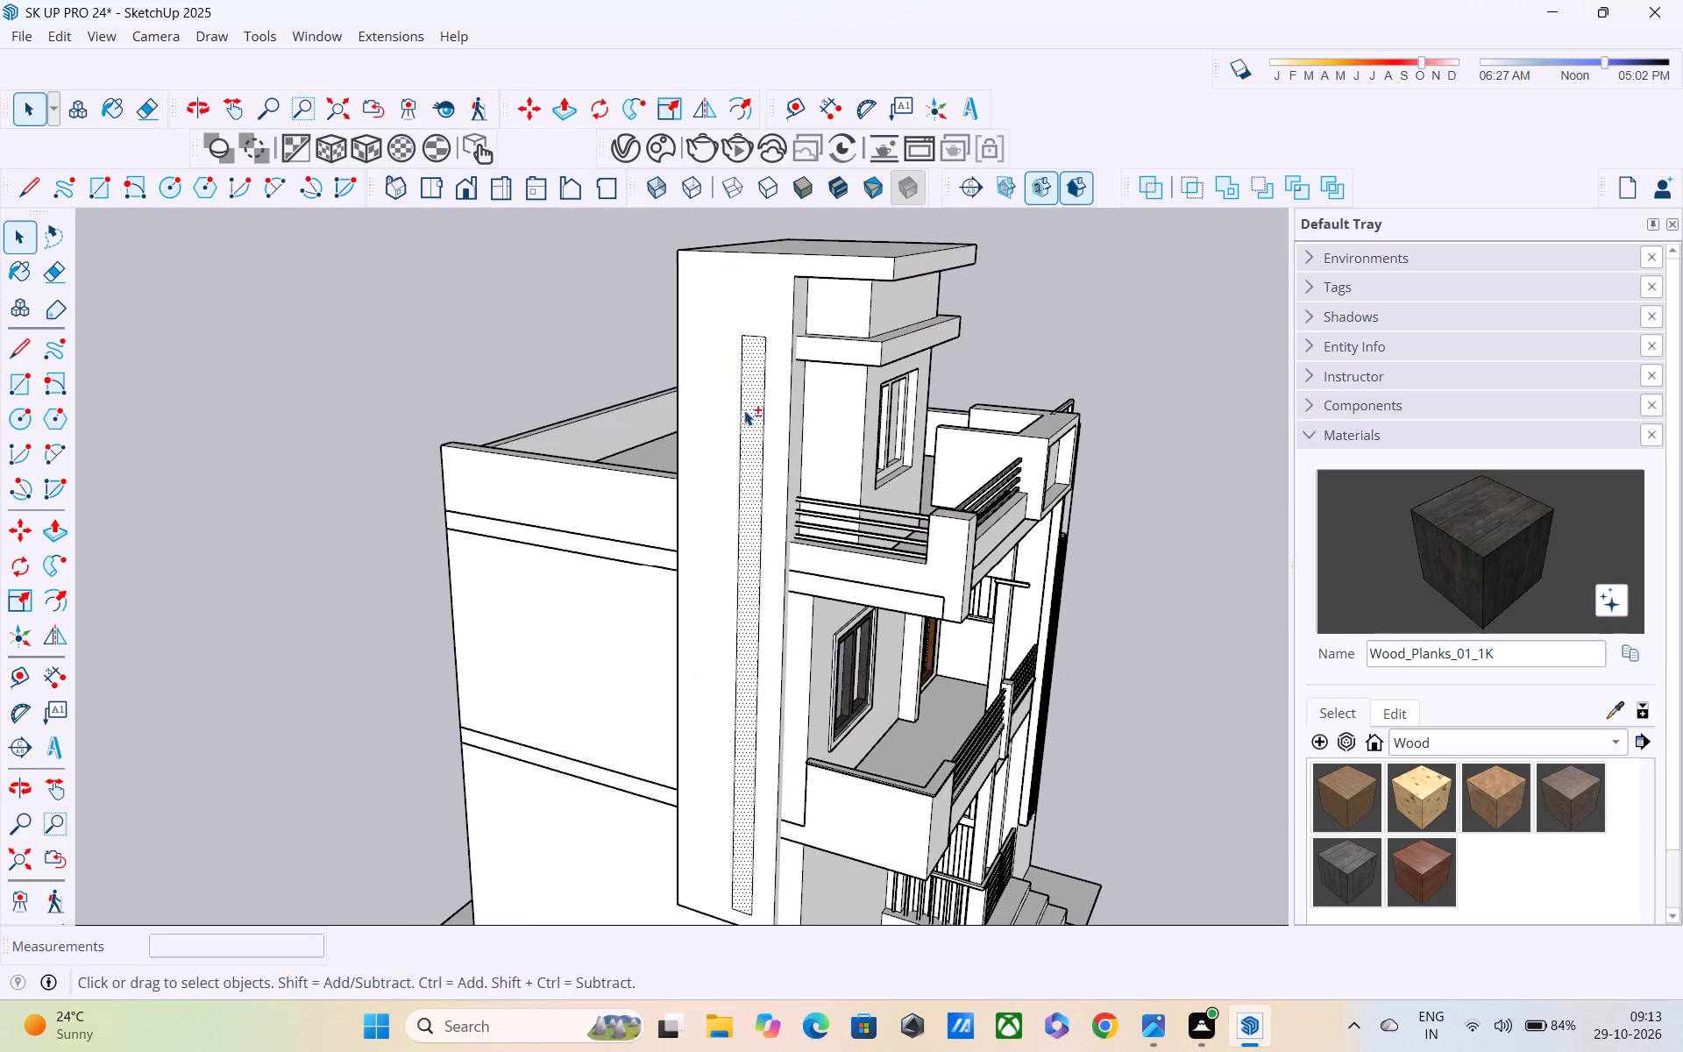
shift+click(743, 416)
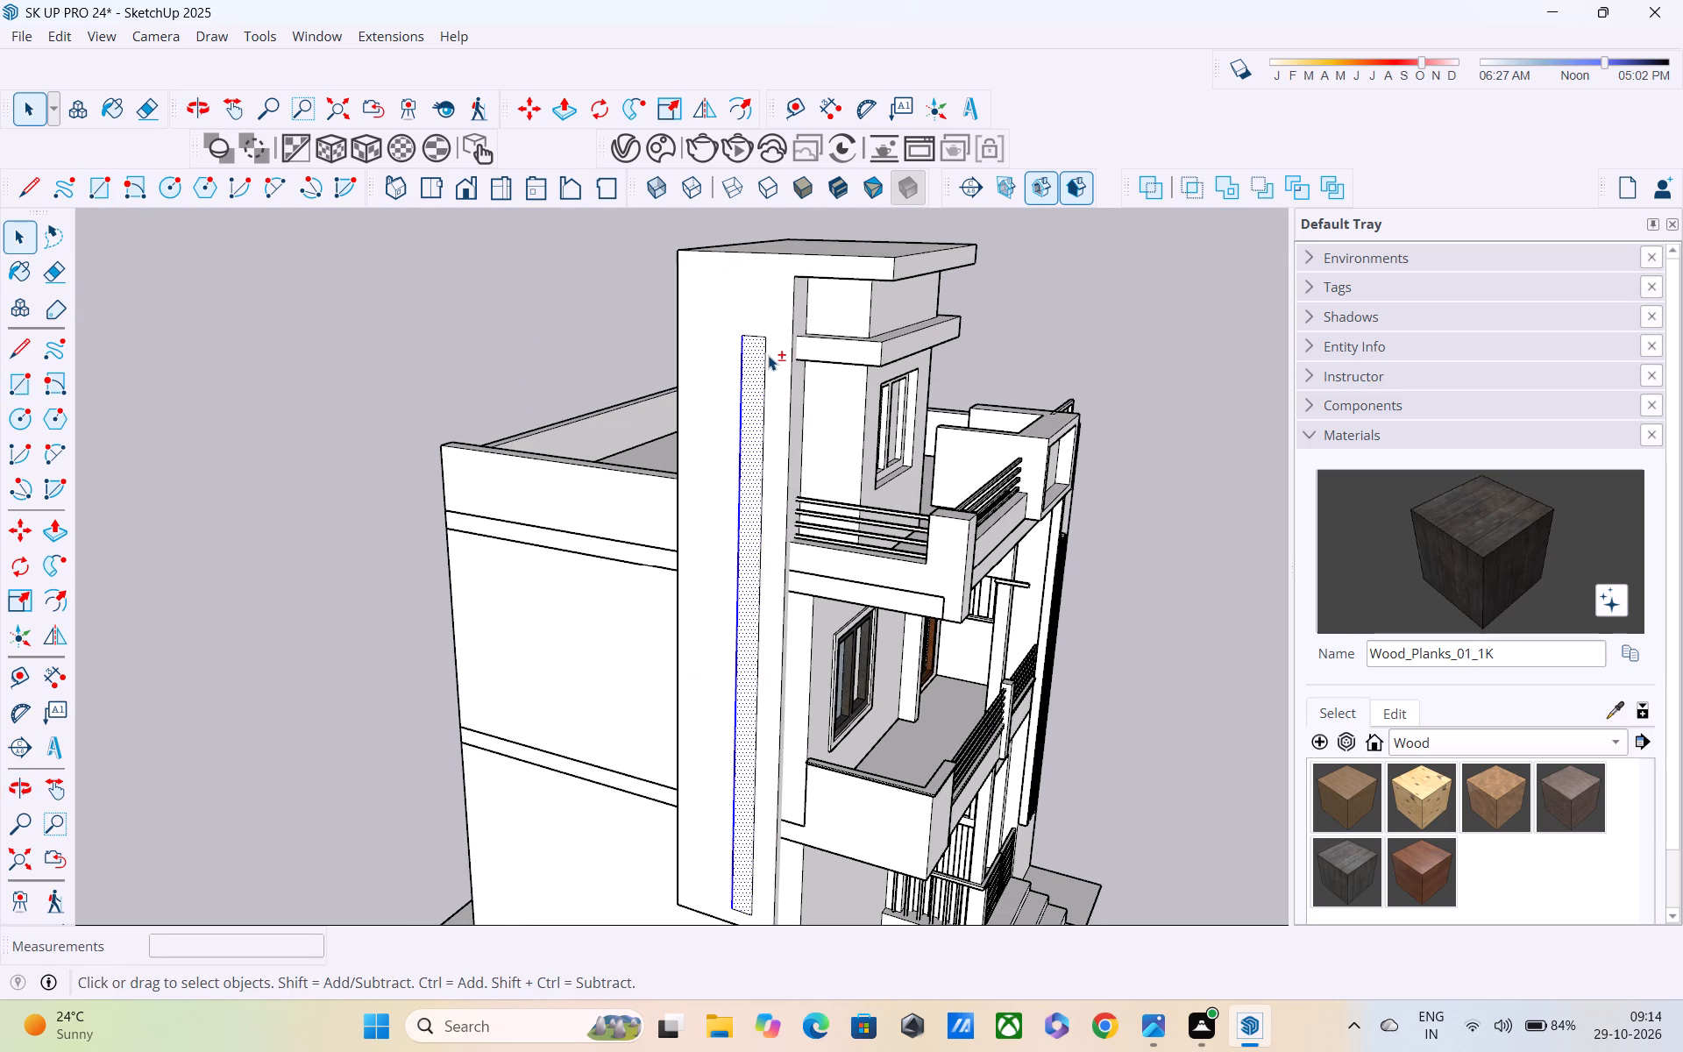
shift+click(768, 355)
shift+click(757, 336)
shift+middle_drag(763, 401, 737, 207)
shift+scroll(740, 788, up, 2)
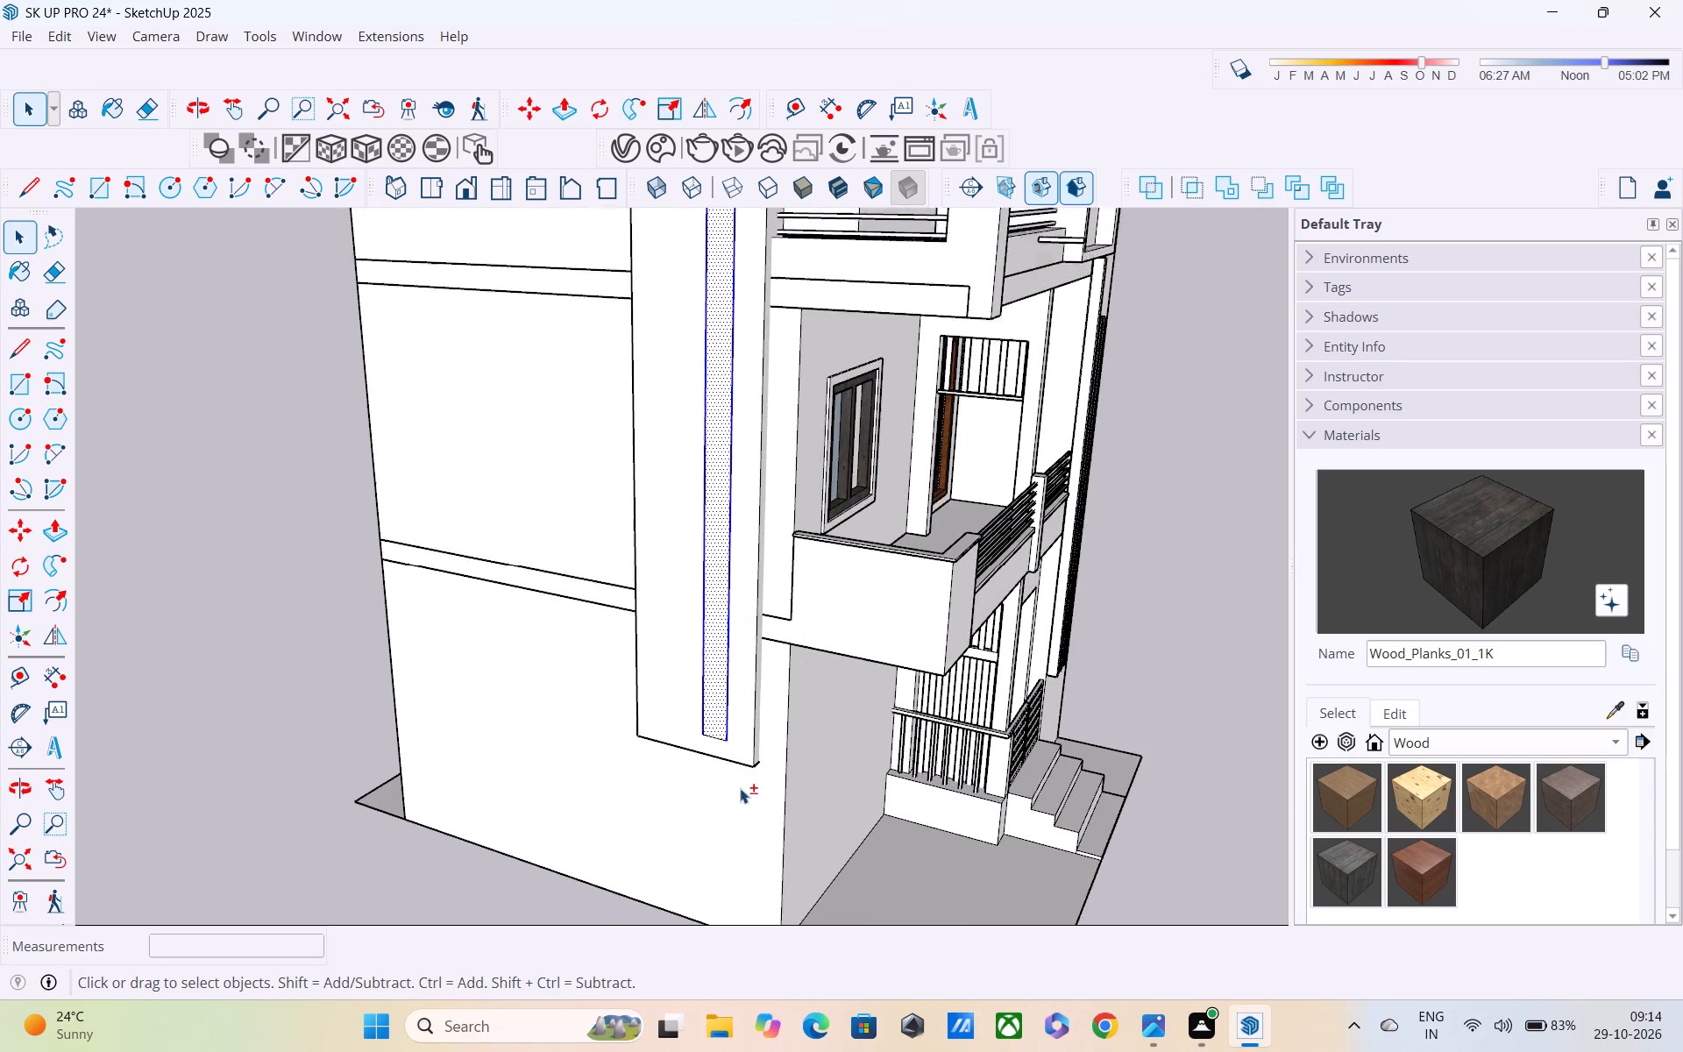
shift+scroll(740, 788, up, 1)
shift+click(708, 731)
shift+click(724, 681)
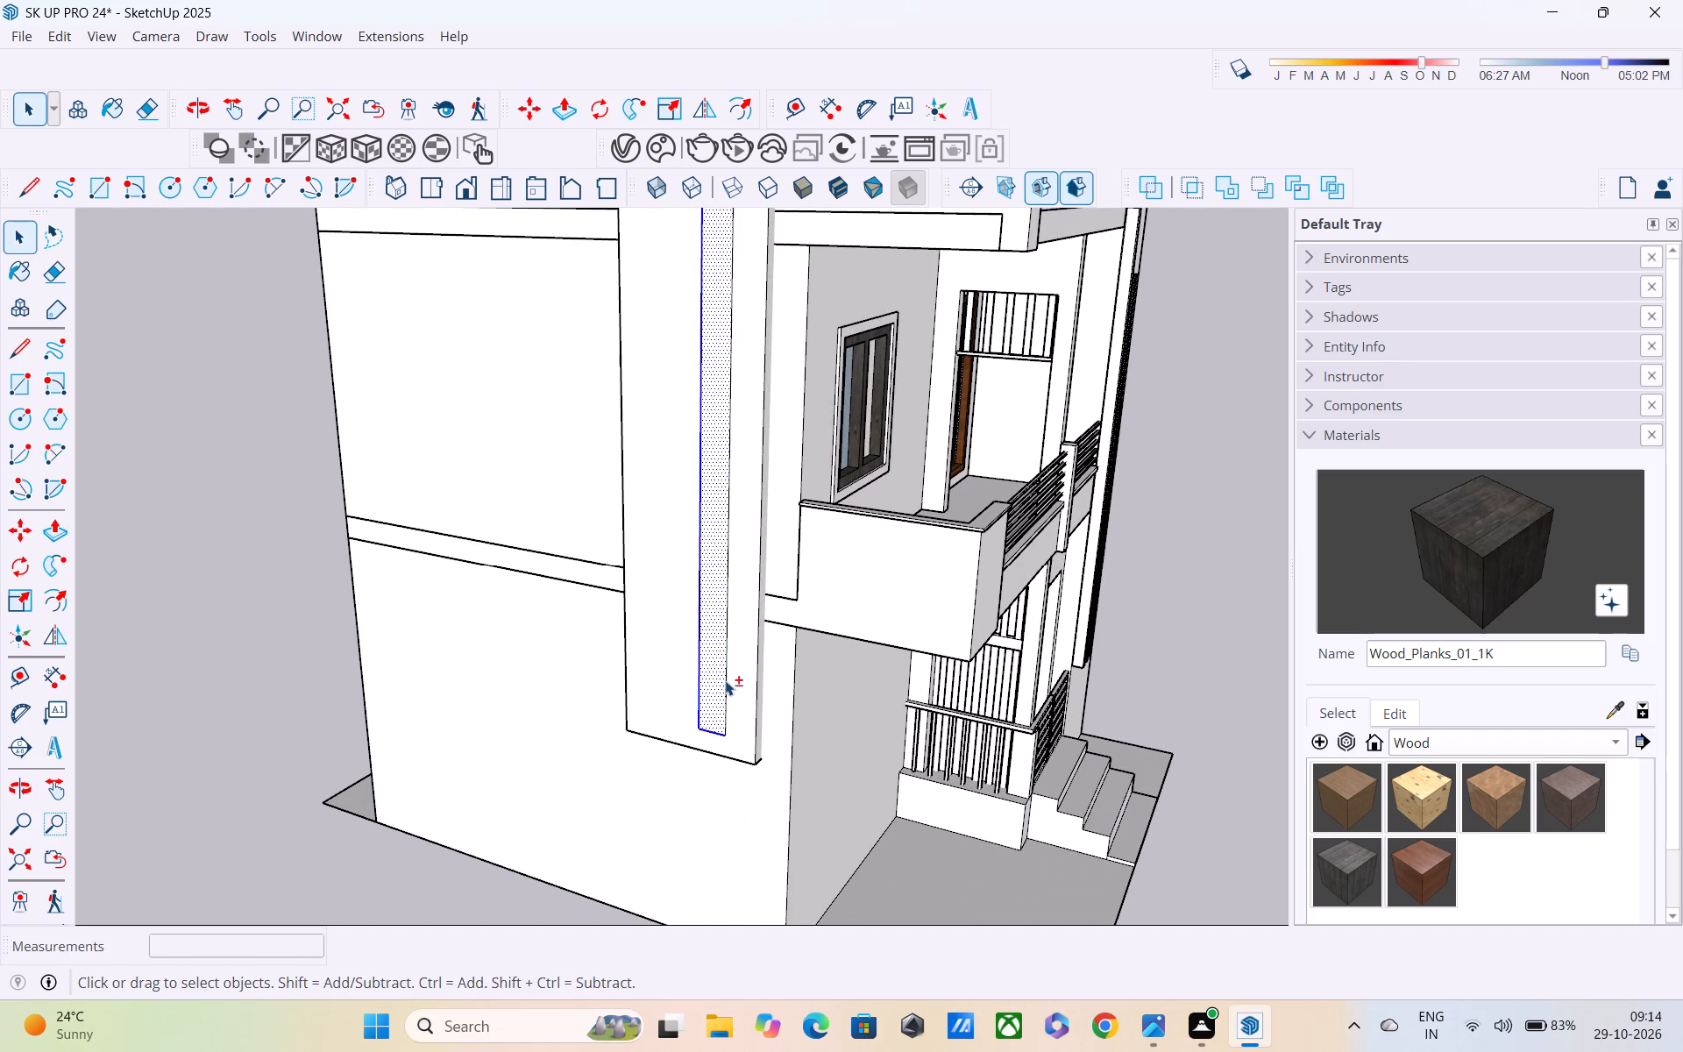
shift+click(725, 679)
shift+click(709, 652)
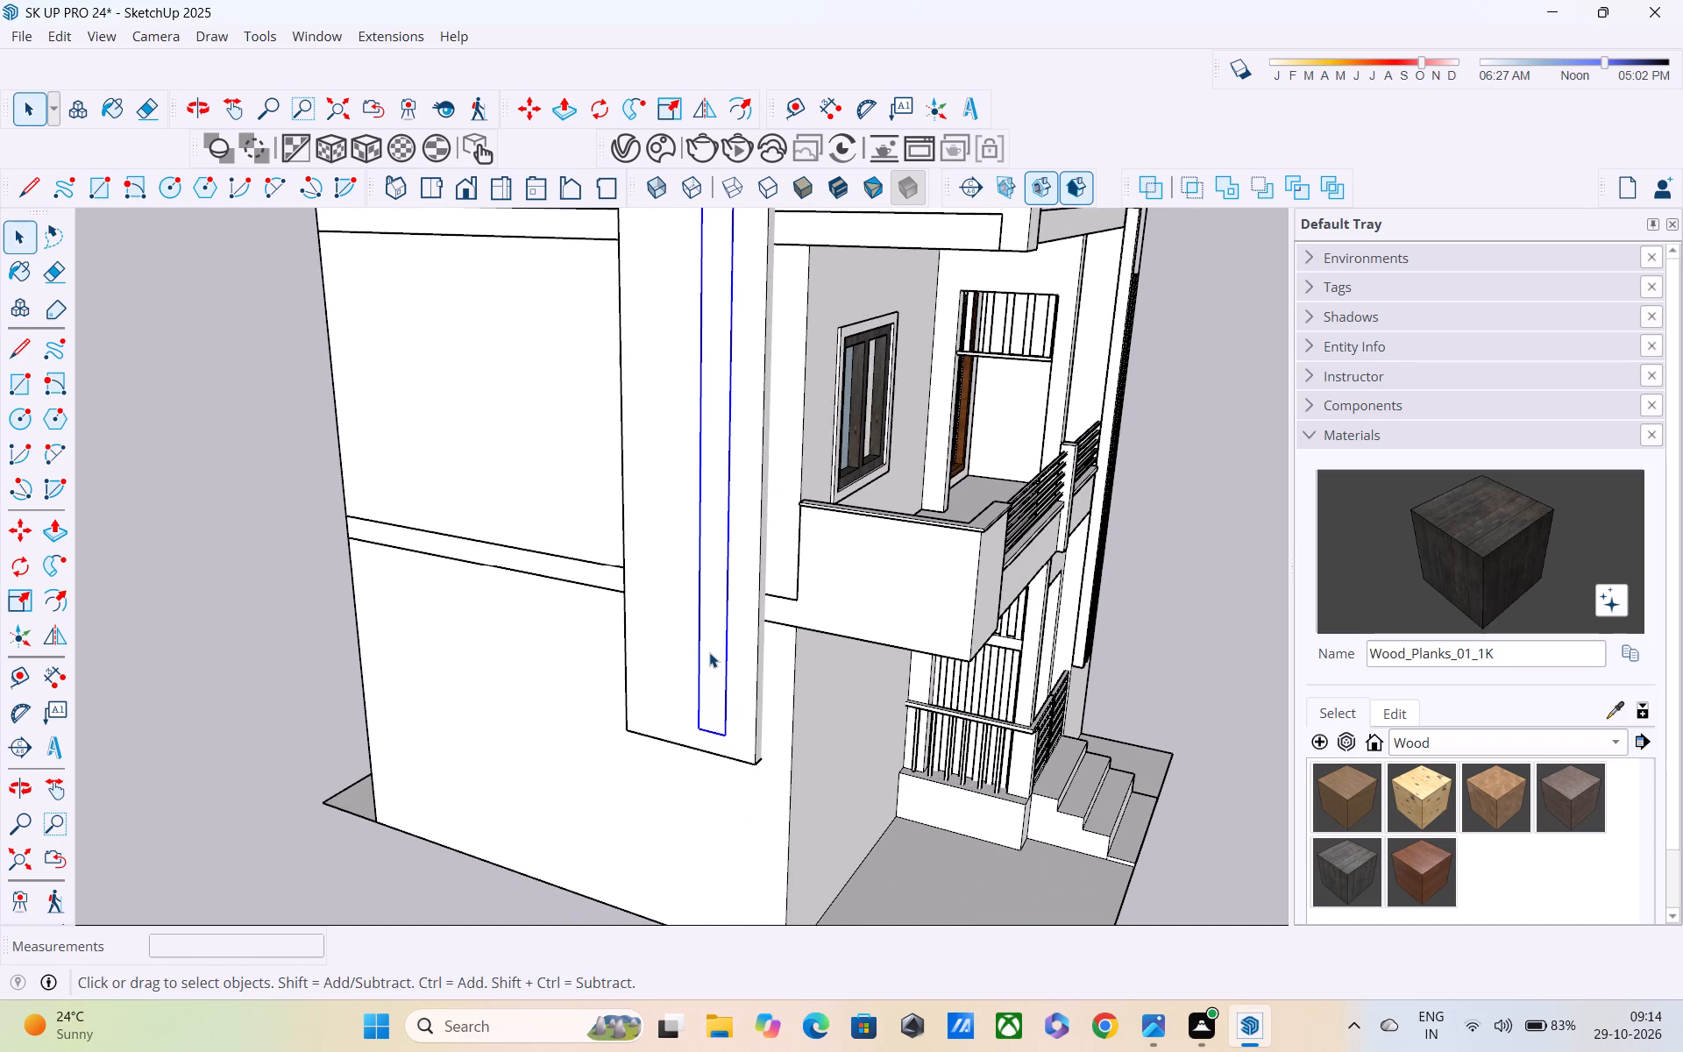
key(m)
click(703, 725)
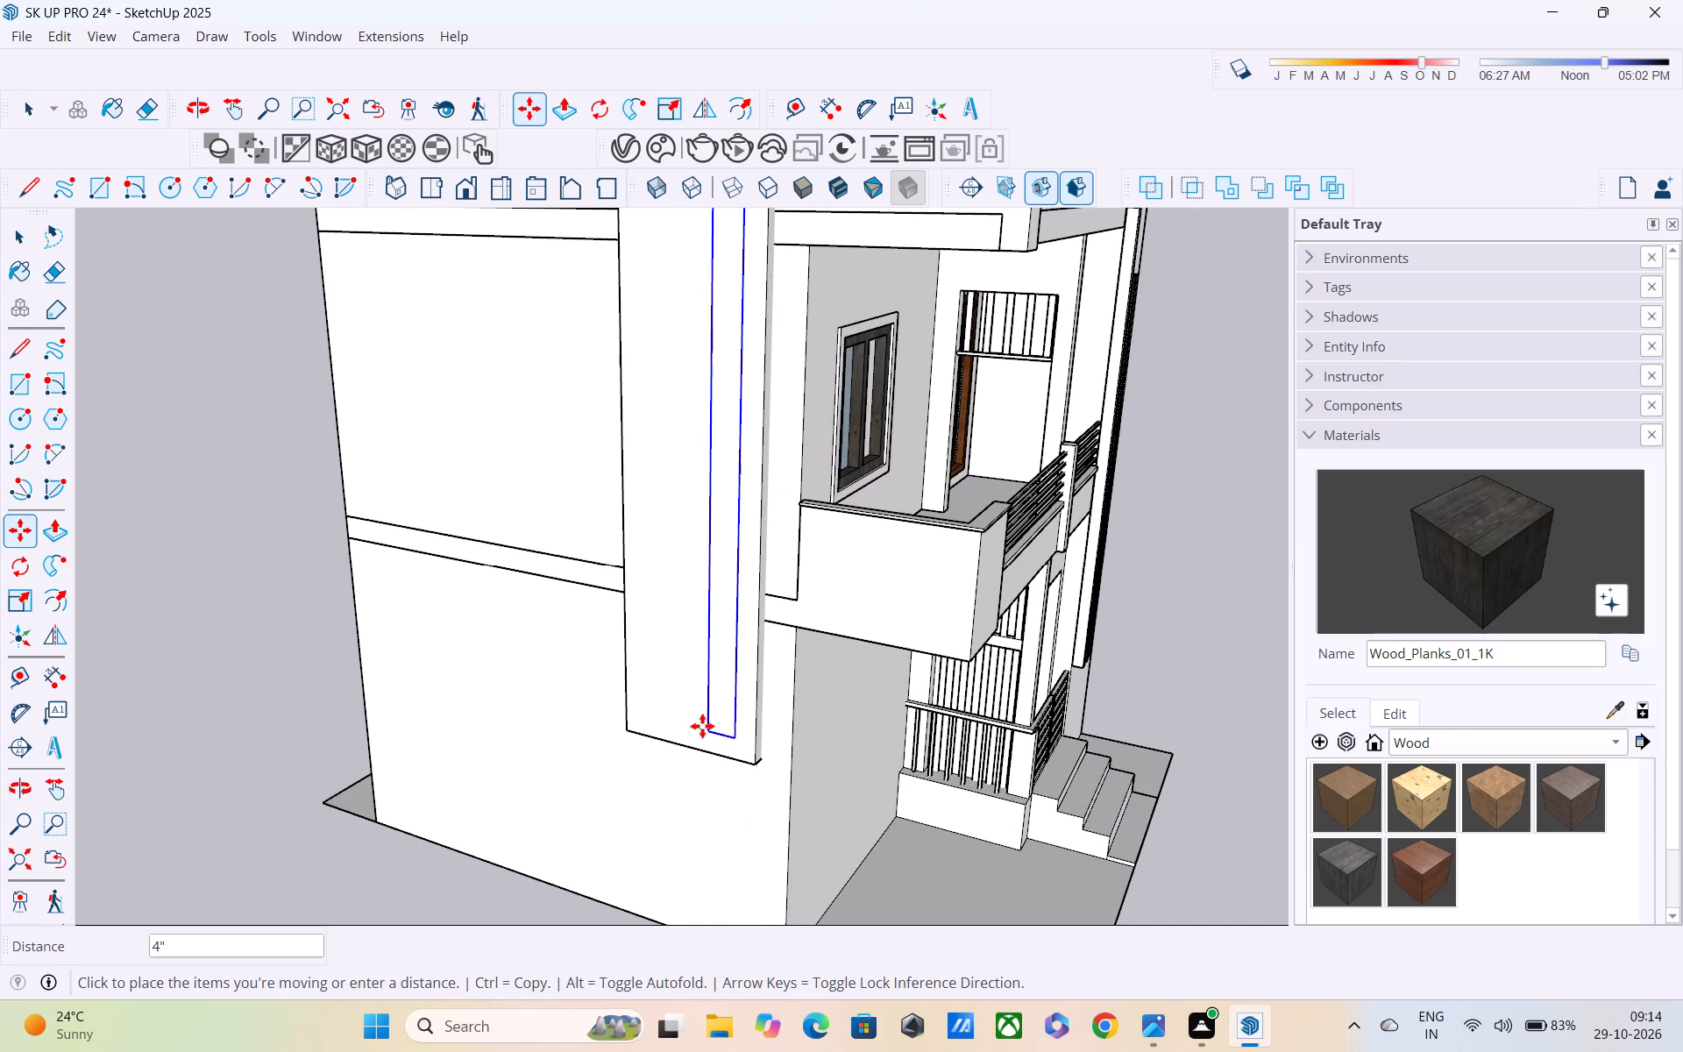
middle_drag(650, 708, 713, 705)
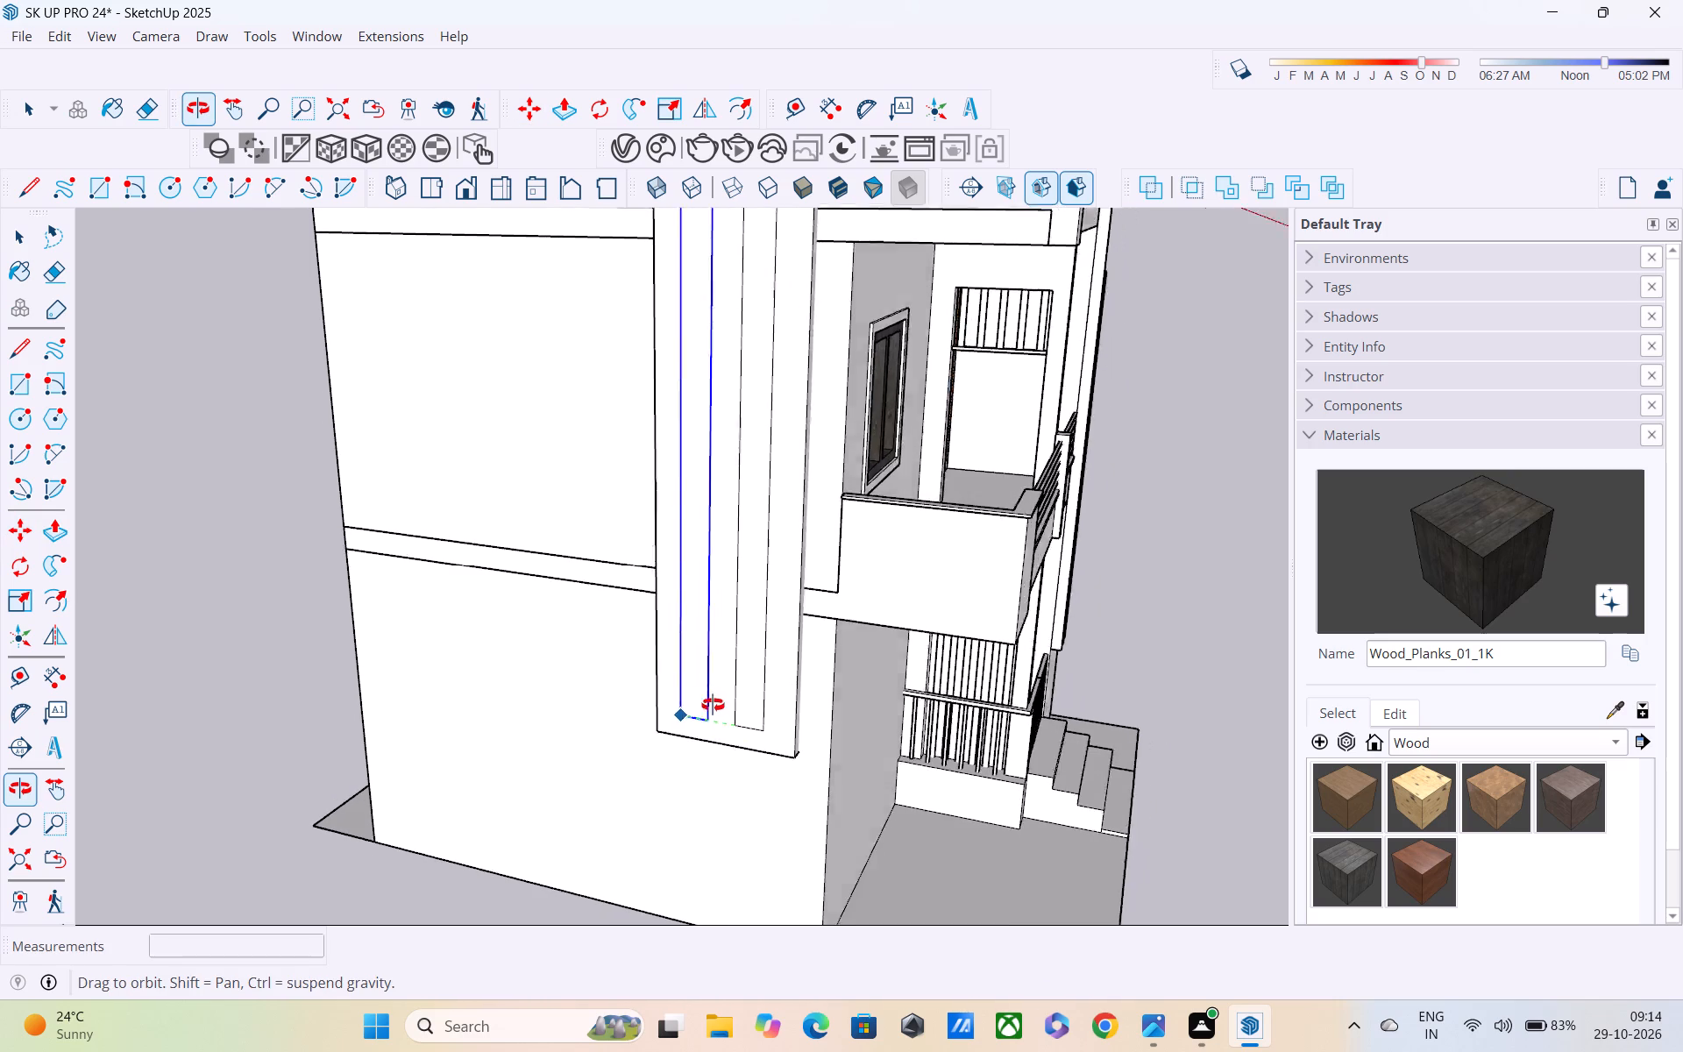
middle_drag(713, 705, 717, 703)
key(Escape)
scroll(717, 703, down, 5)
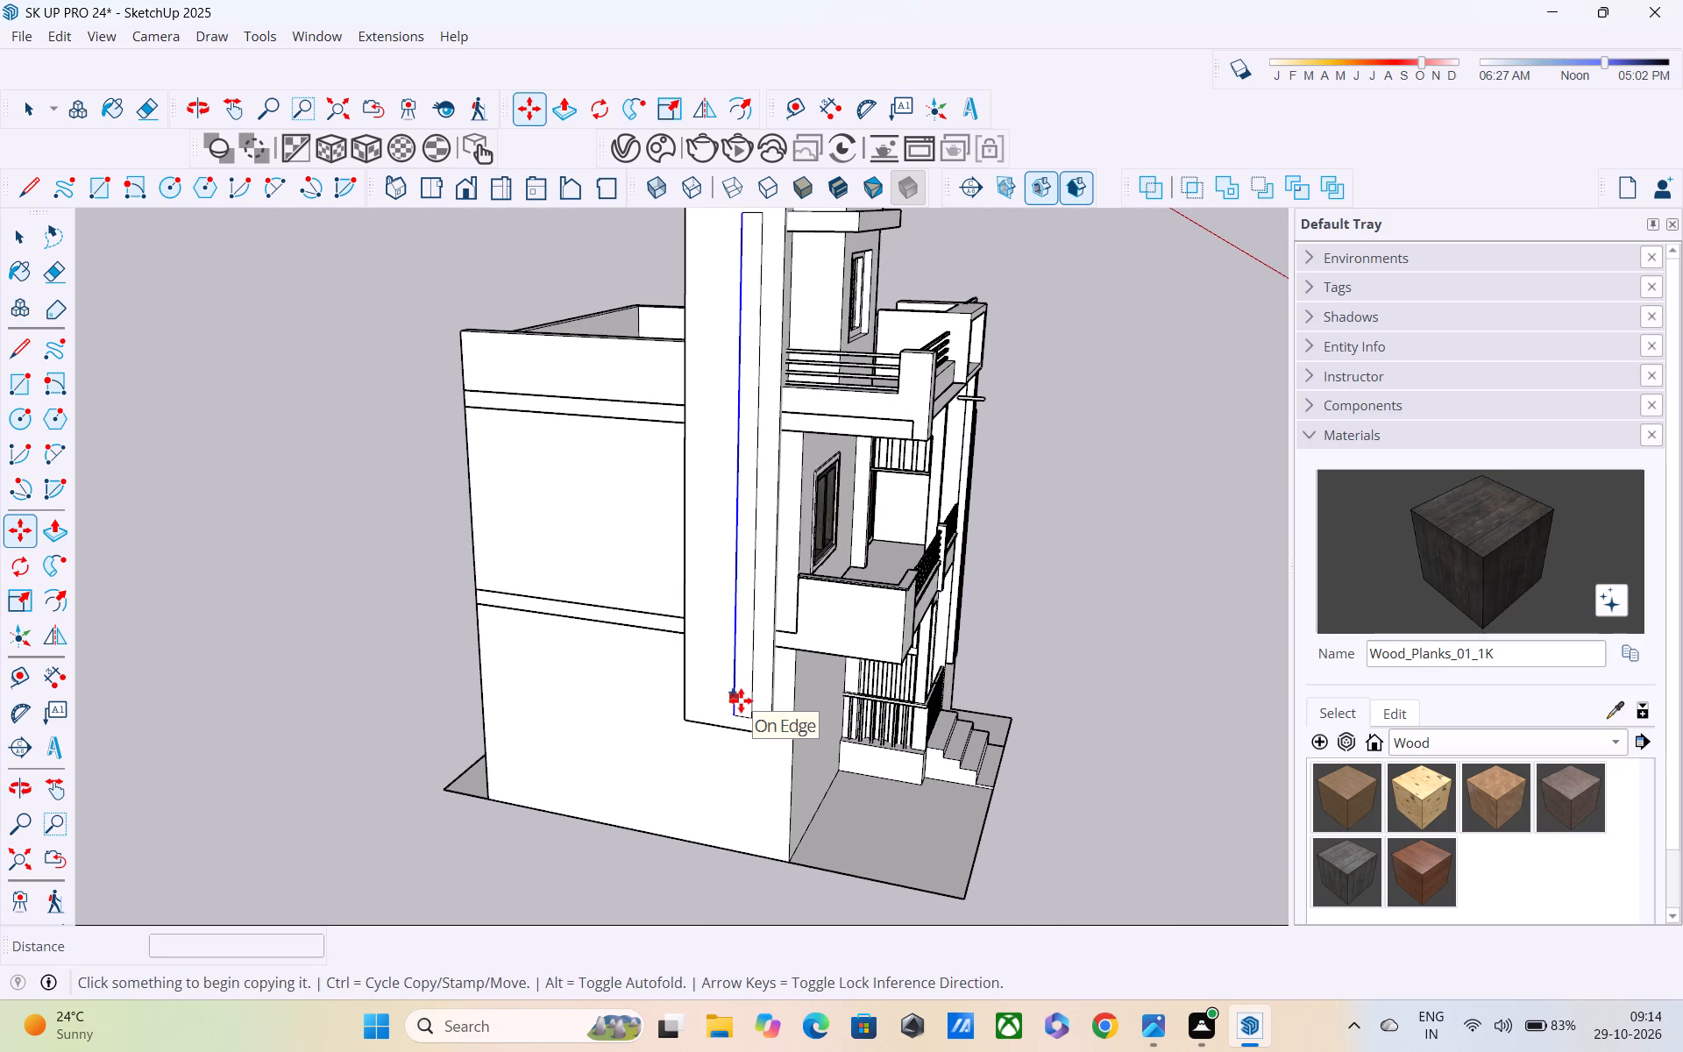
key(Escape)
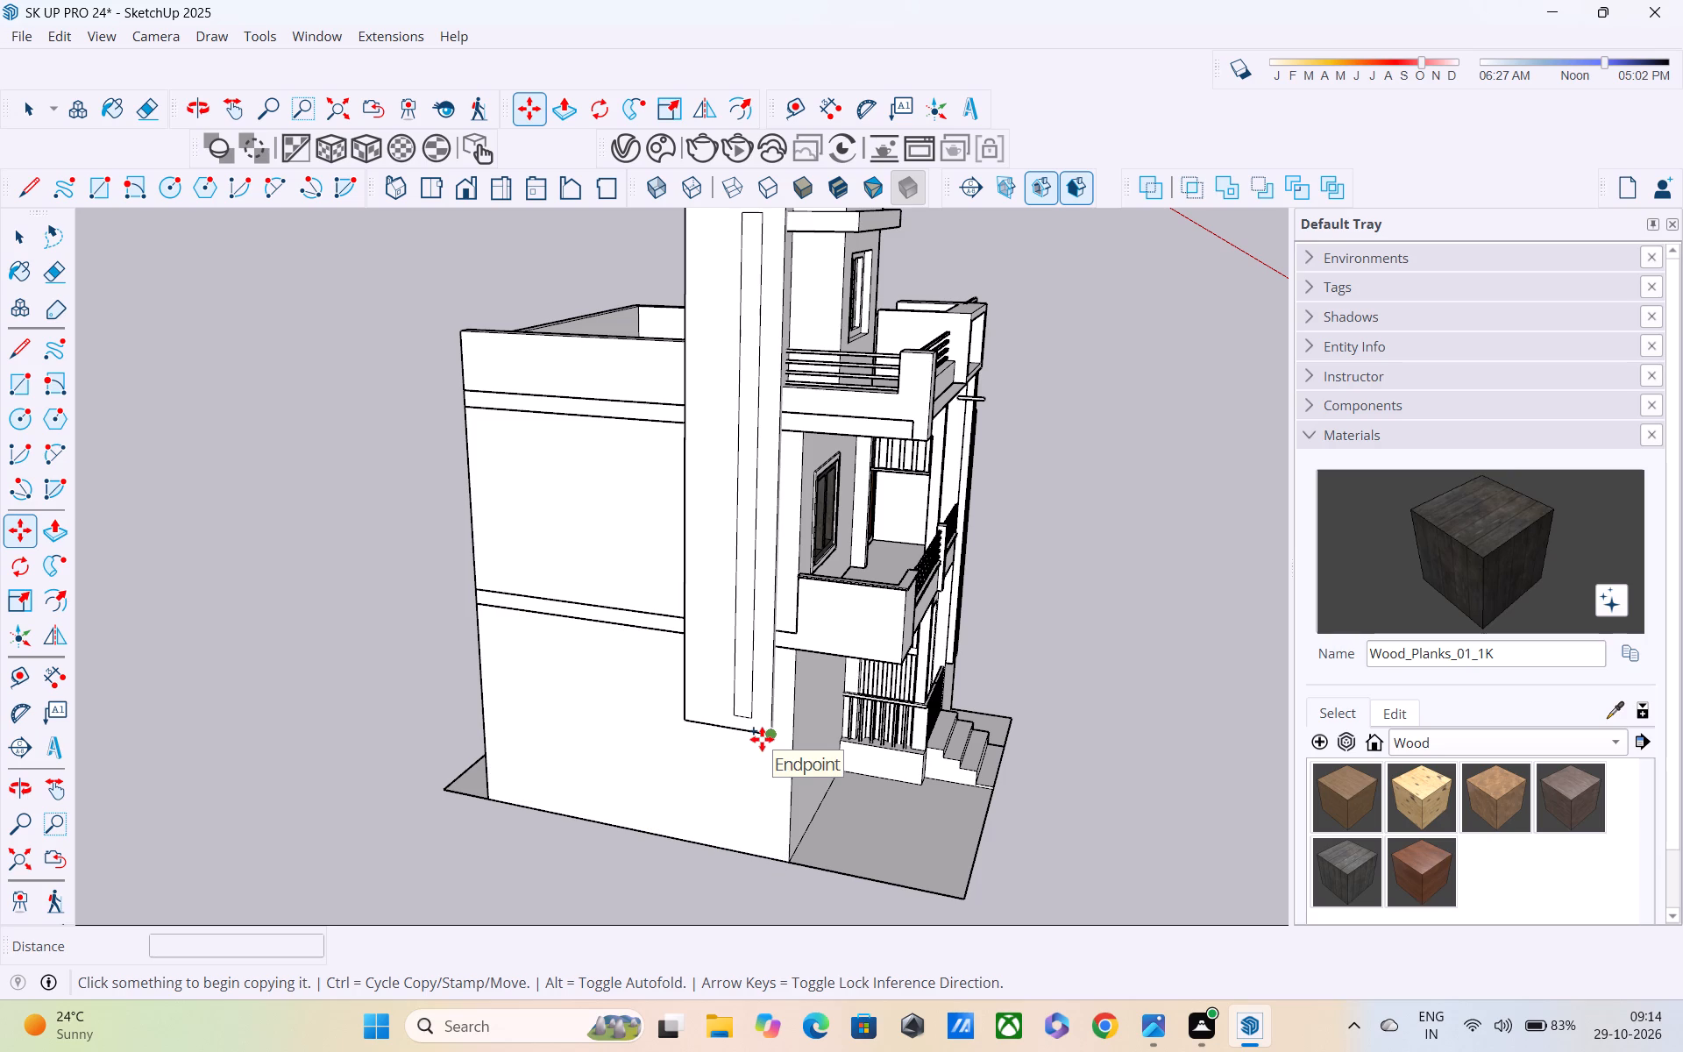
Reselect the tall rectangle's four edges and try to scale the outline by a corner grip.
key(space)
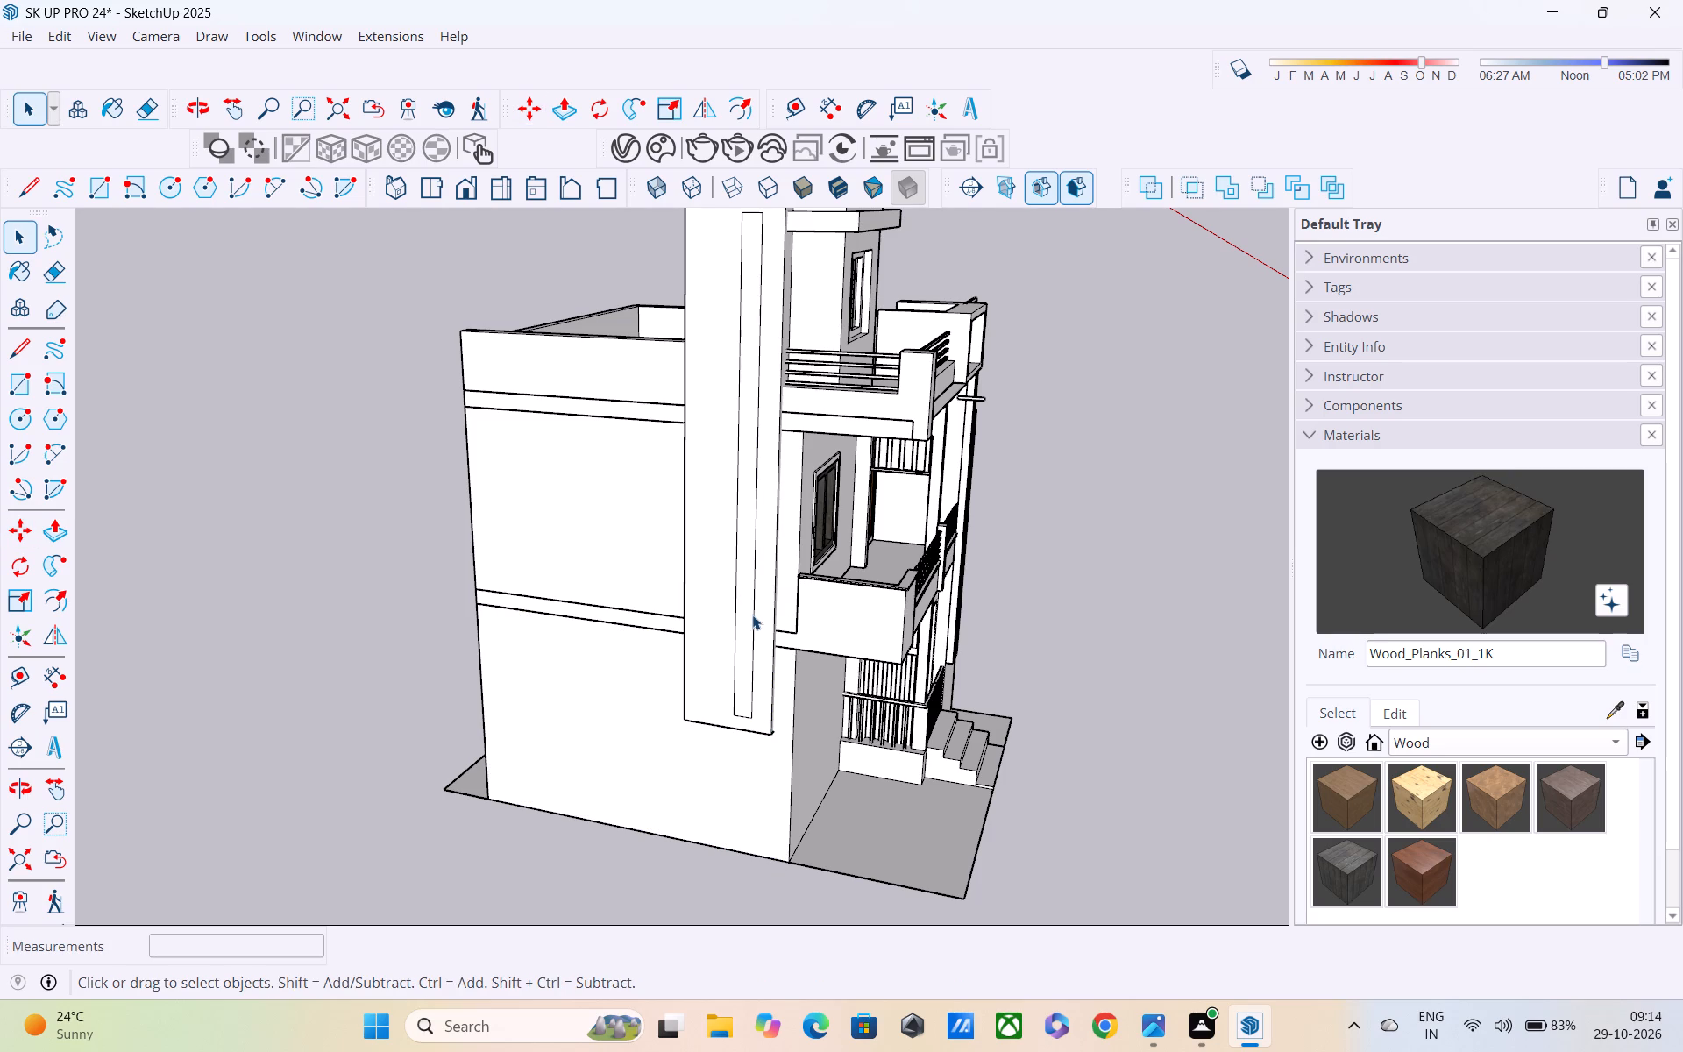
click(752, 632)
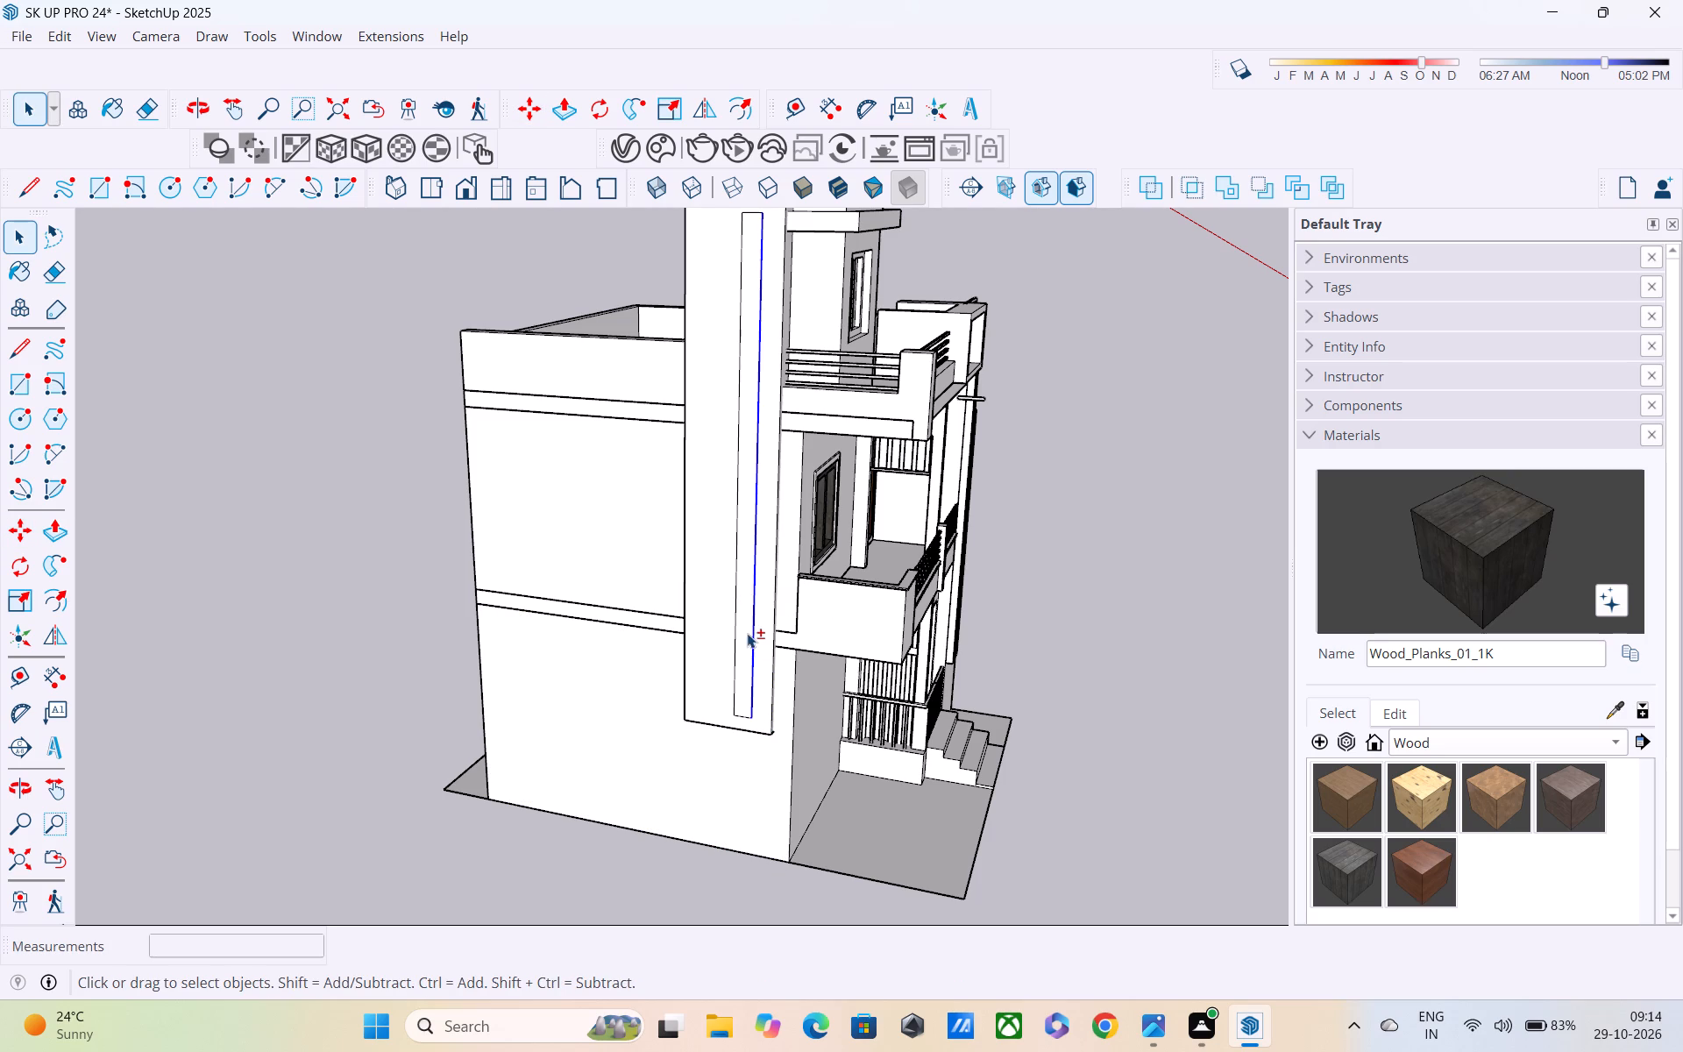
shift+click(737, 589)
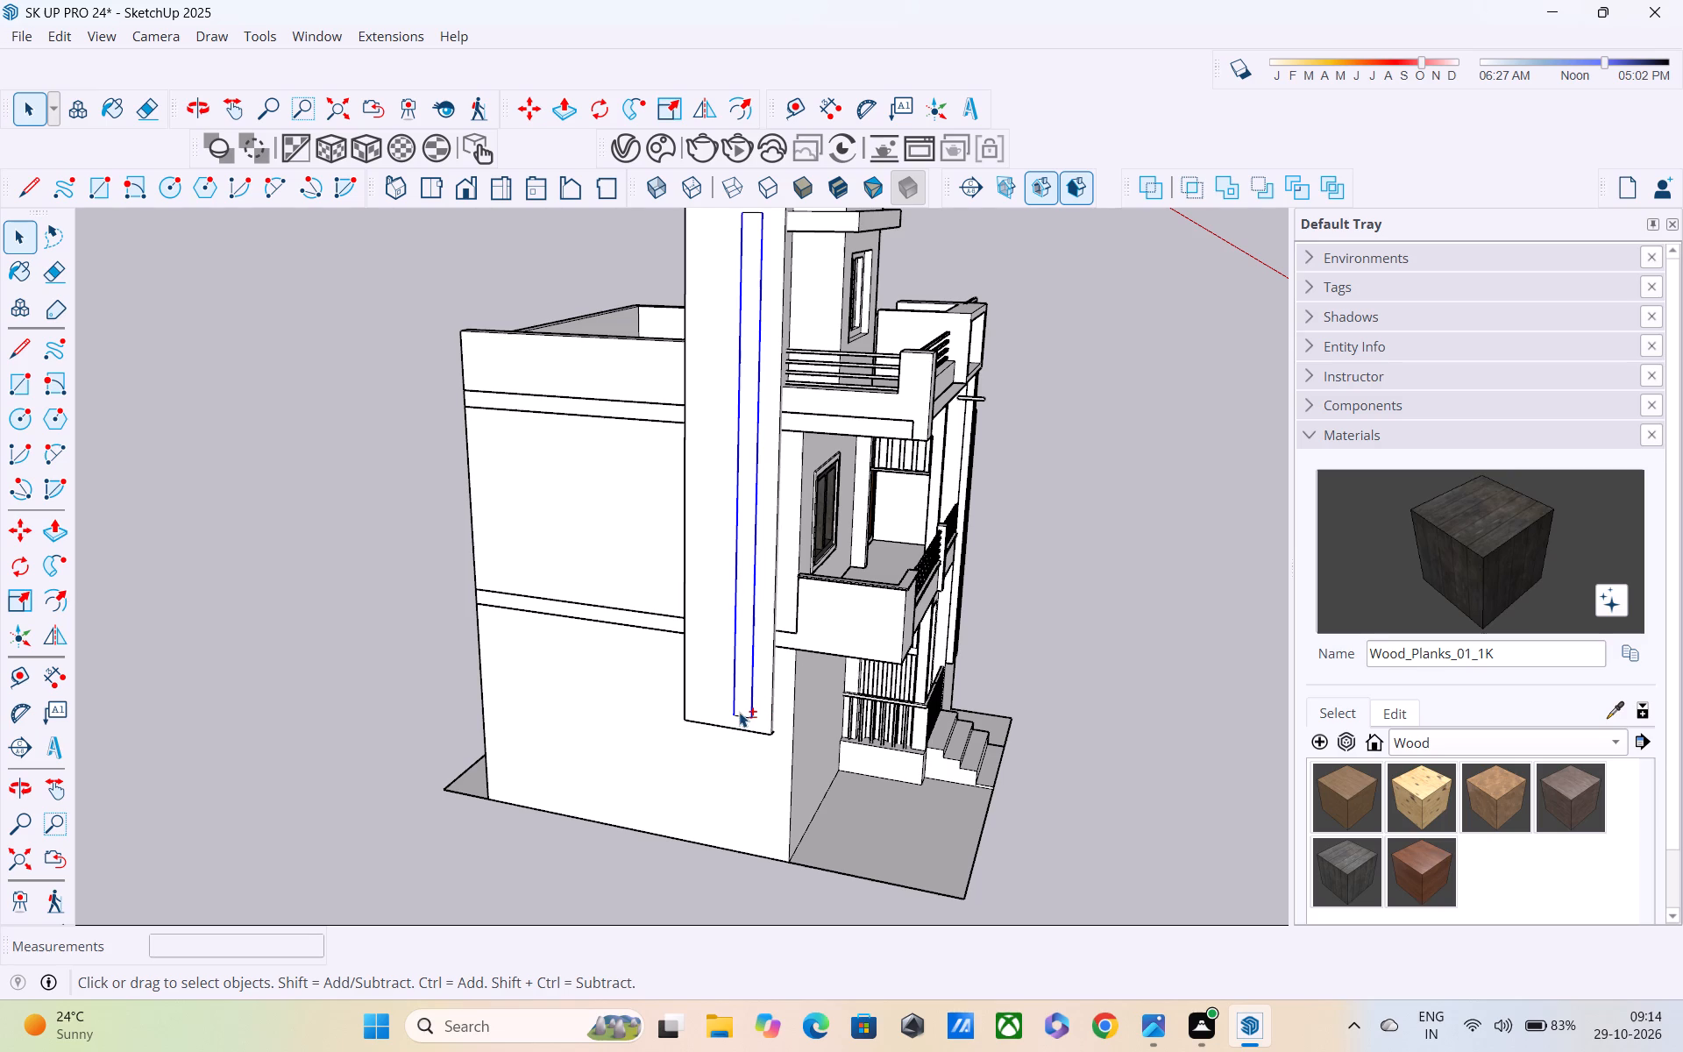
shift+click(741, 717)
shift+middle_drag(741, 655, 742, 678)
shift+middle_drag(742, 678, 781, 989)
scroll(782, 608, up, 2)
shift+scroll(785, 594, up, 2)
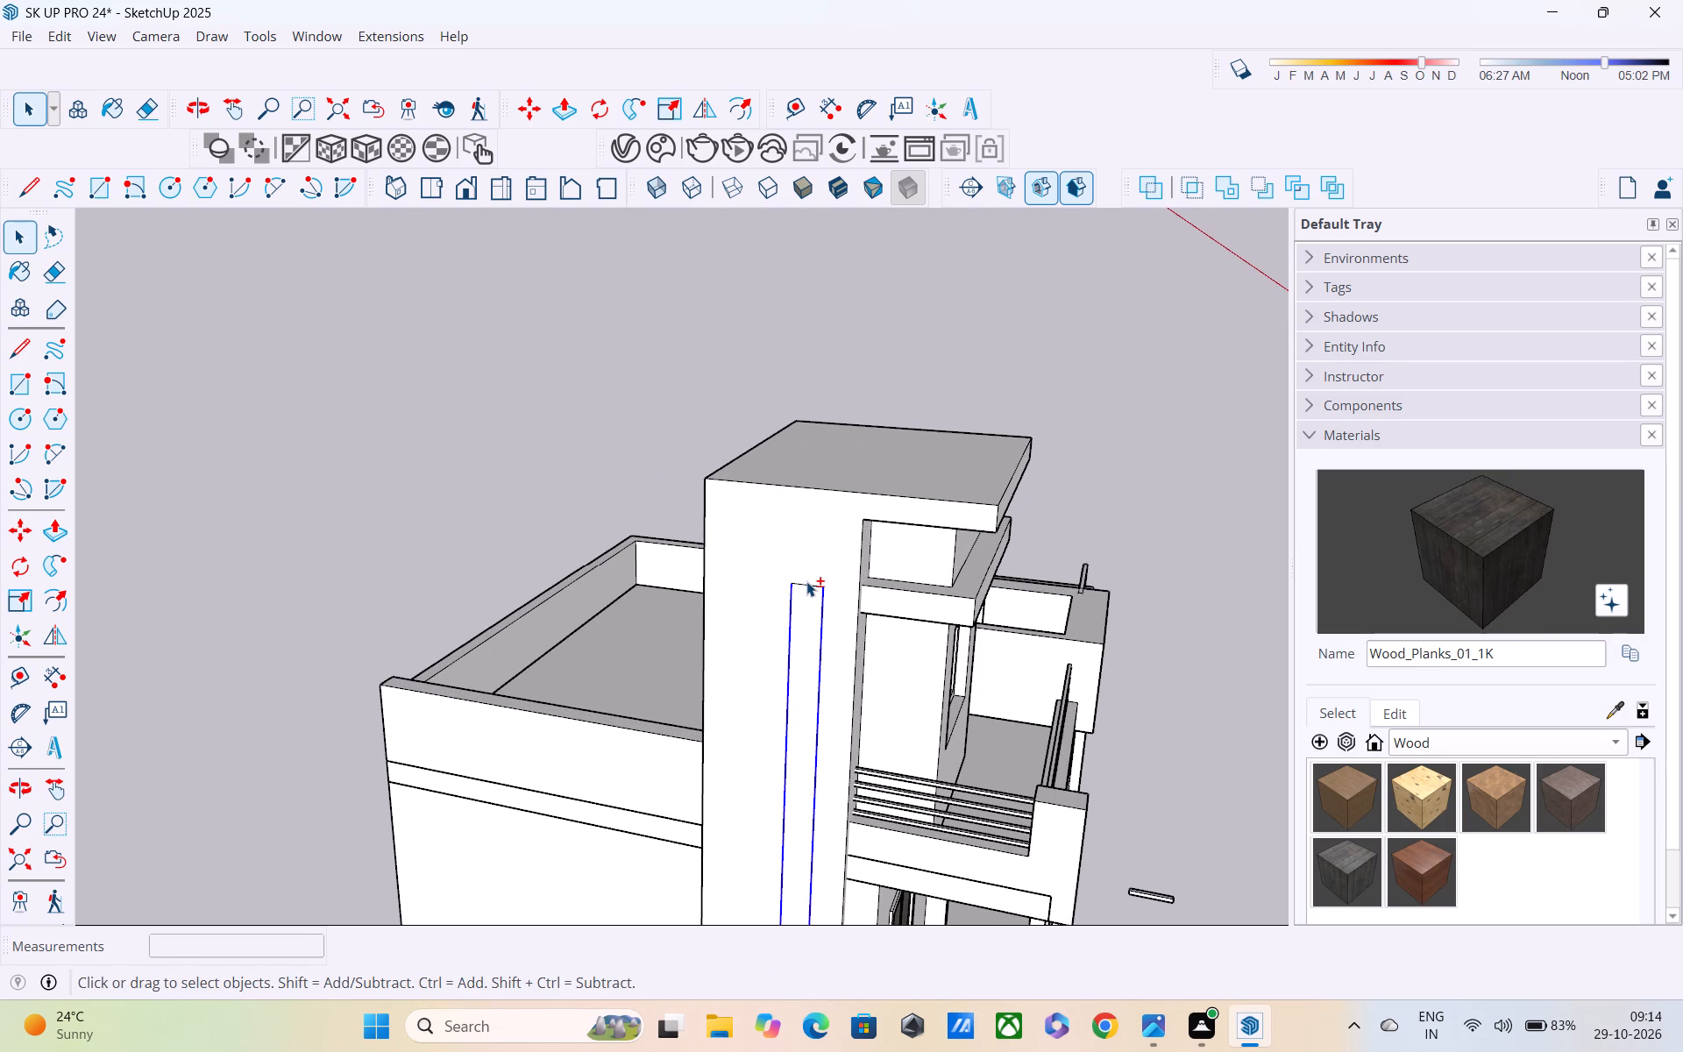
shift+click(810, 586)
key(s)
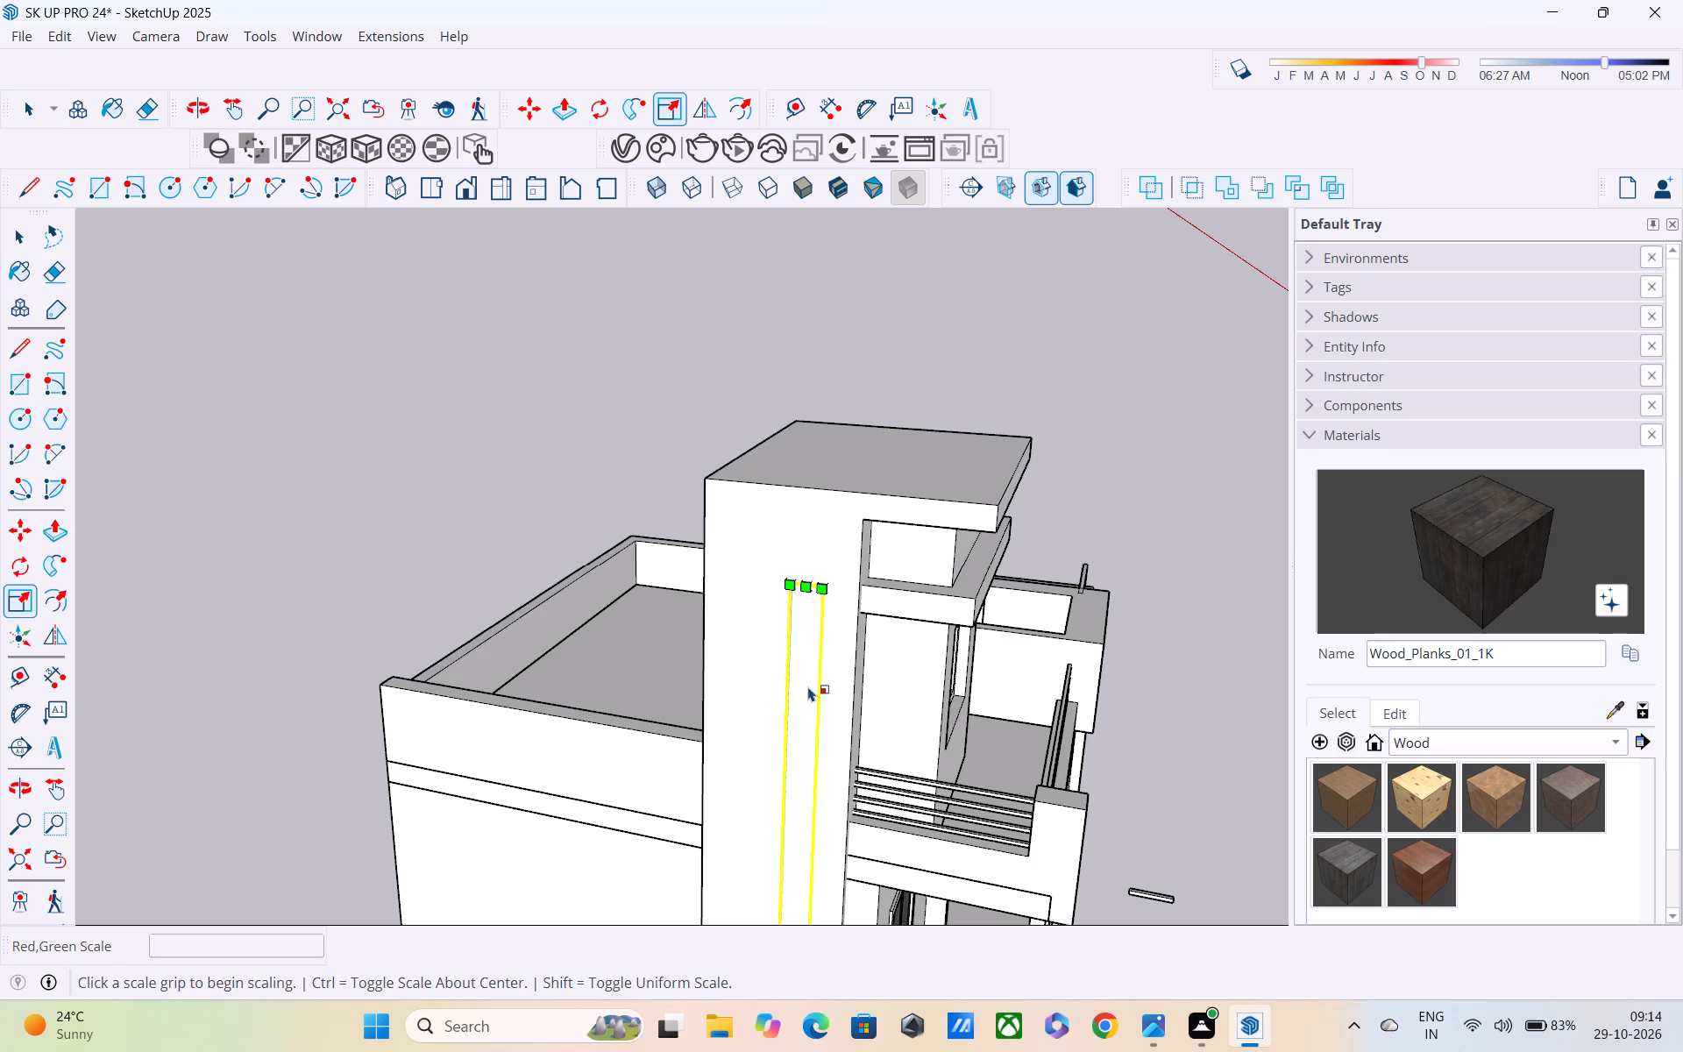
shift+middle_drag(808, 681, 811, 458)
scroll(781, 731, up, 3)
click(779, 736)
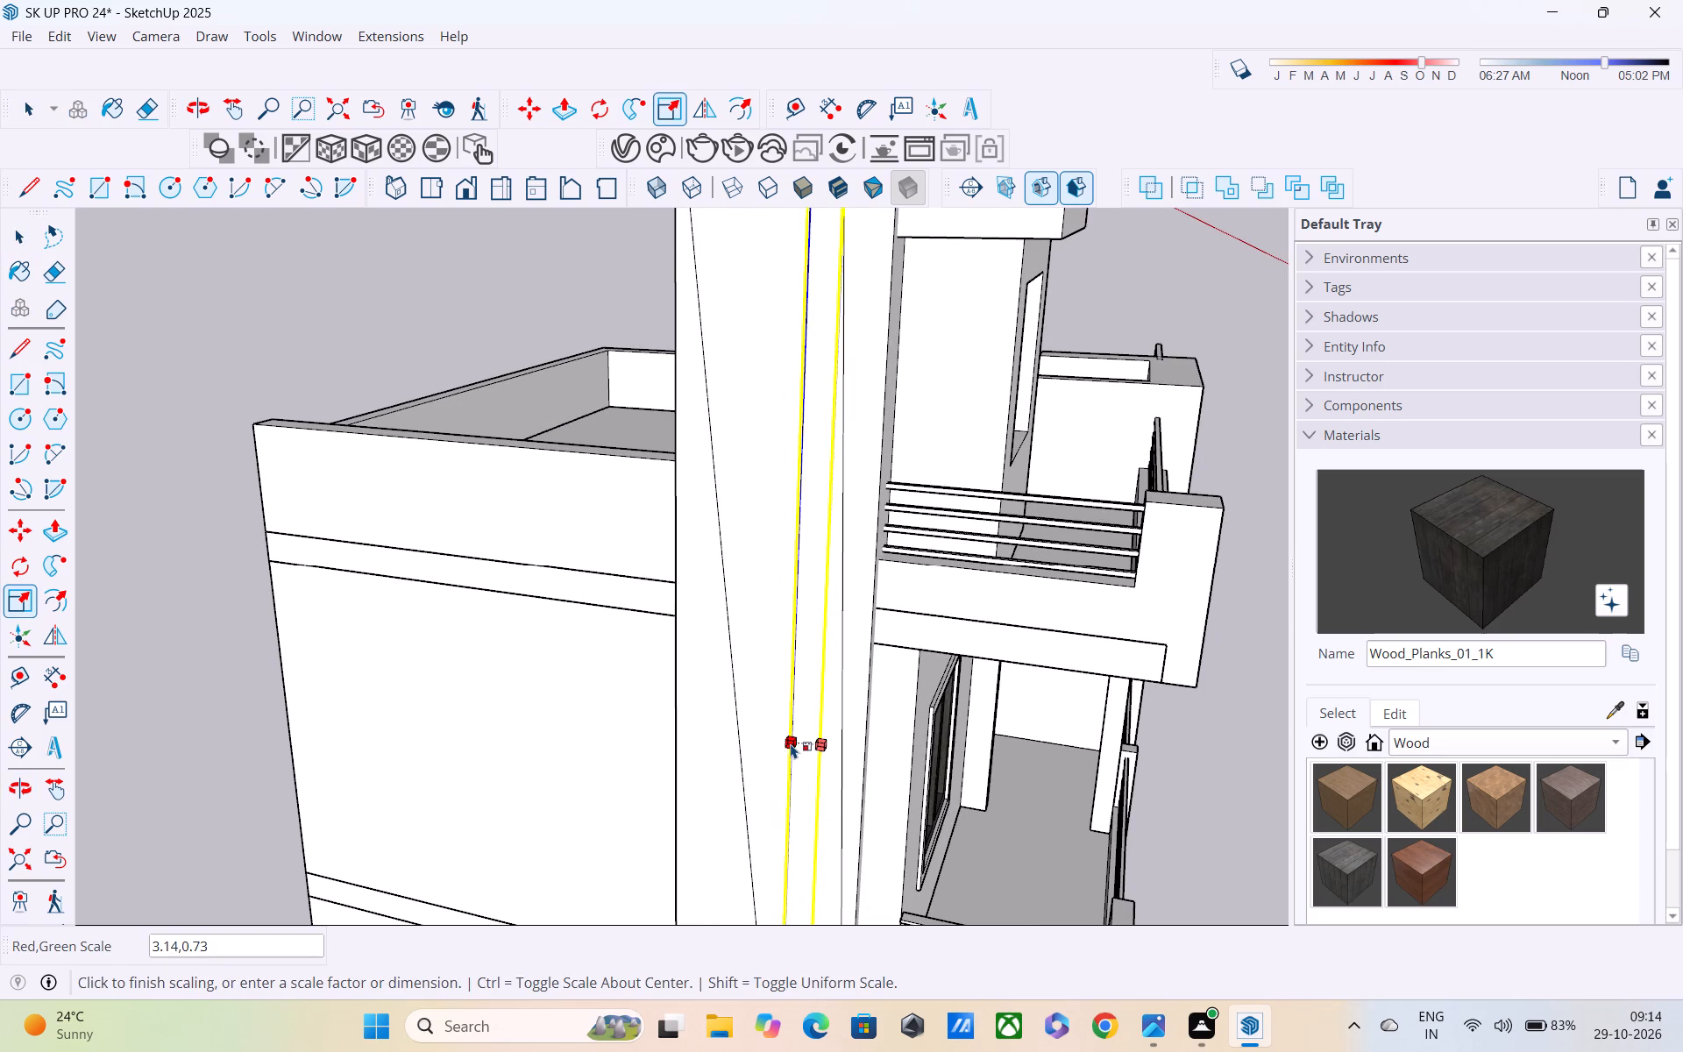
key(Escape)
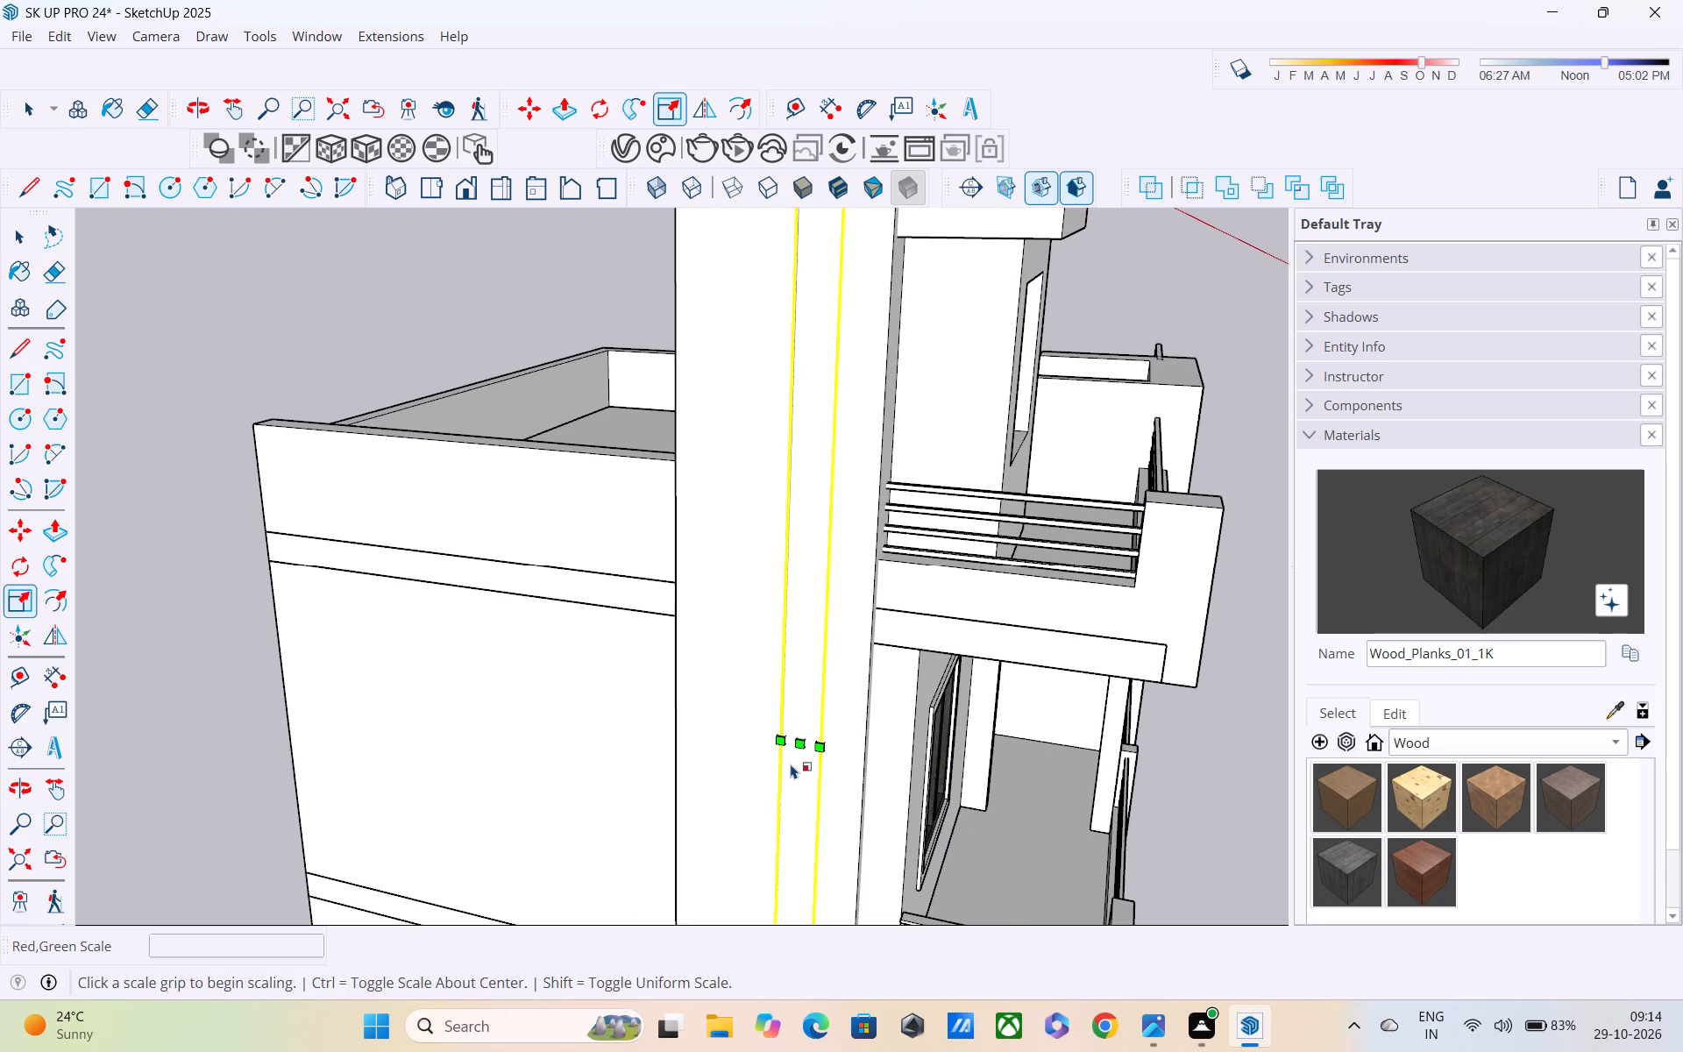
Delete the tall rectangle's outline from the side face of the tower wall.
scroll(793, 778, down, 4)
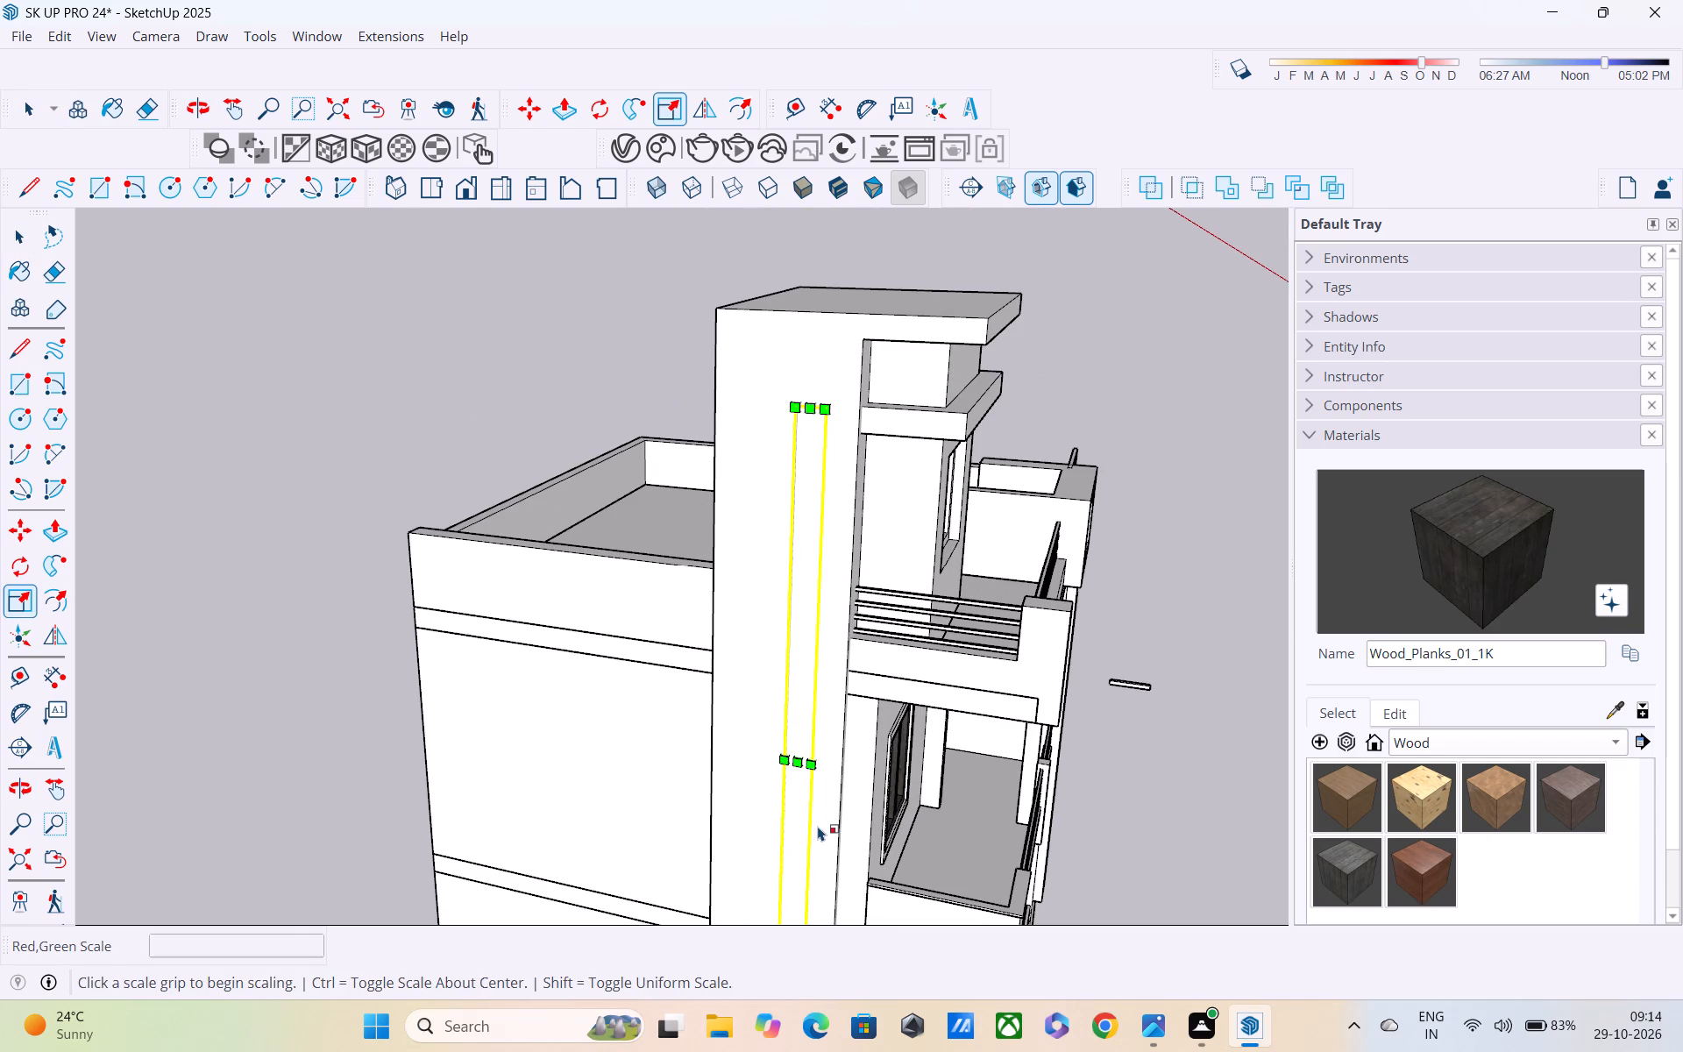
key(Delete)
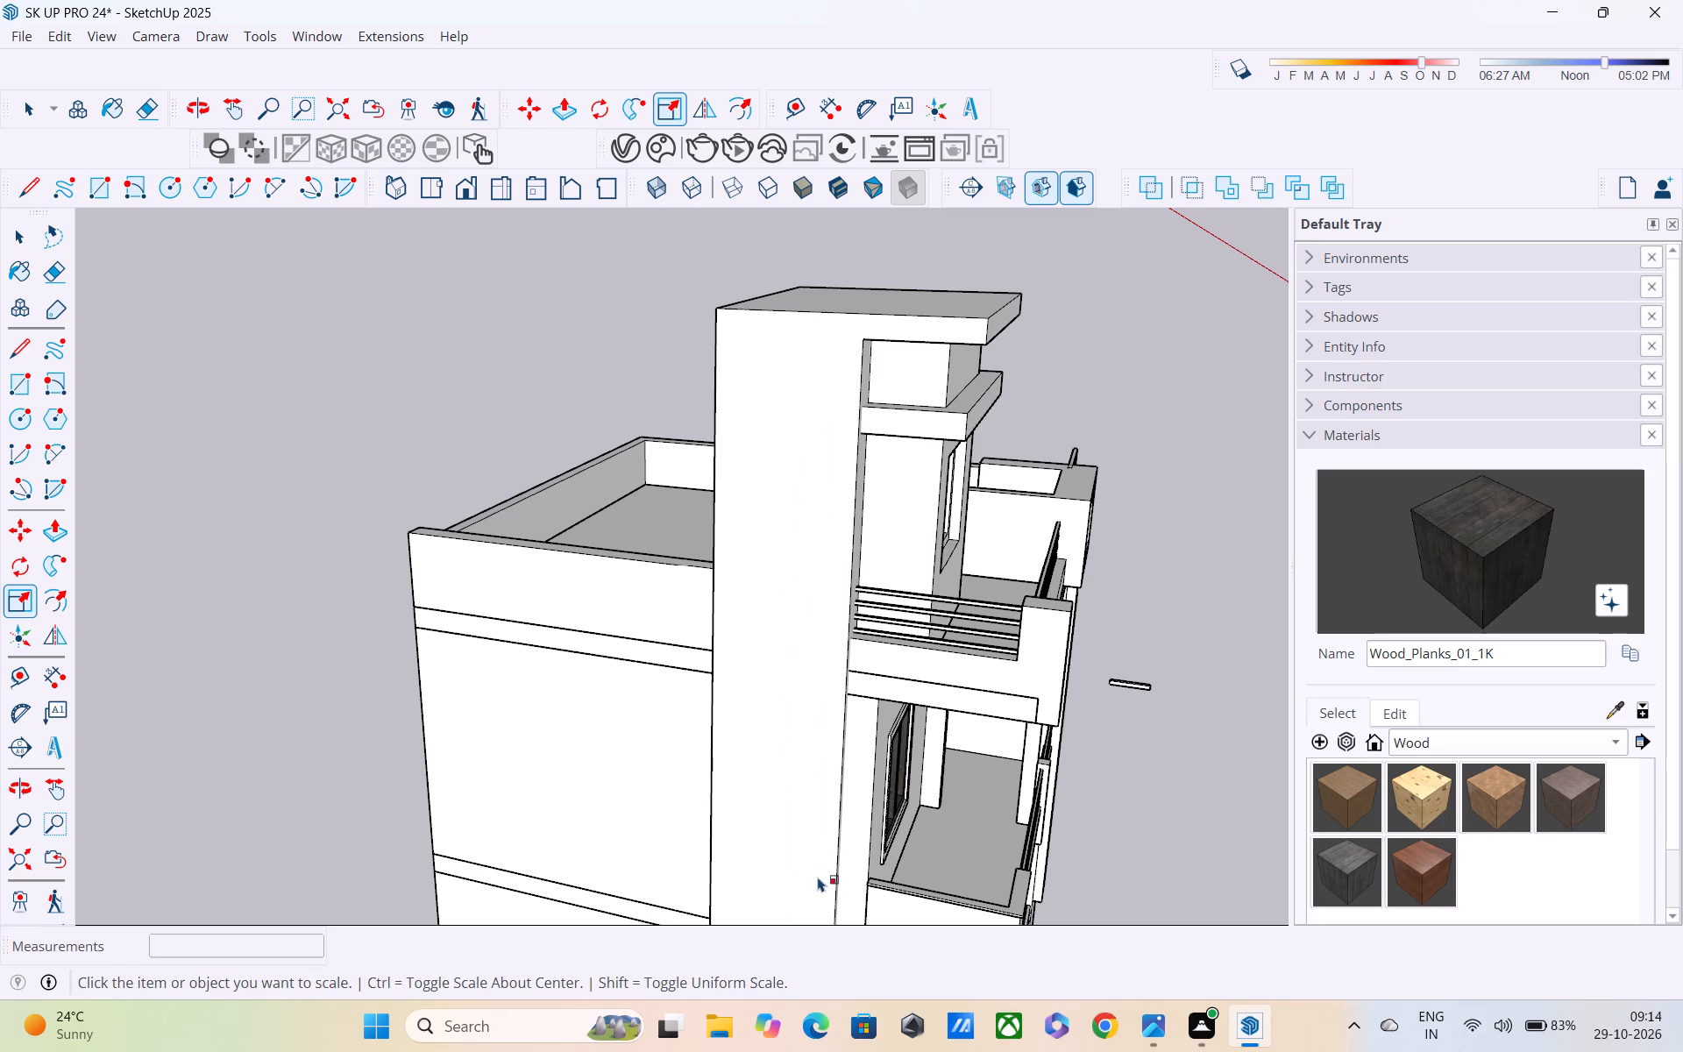
Draw a tall narrow rectangle about 10" wide and 24' high on the side face of the tower wall.
shift+middle_drag(816, 905, 843, 945)
shift+middle_drag(836, 710, 839, 569)
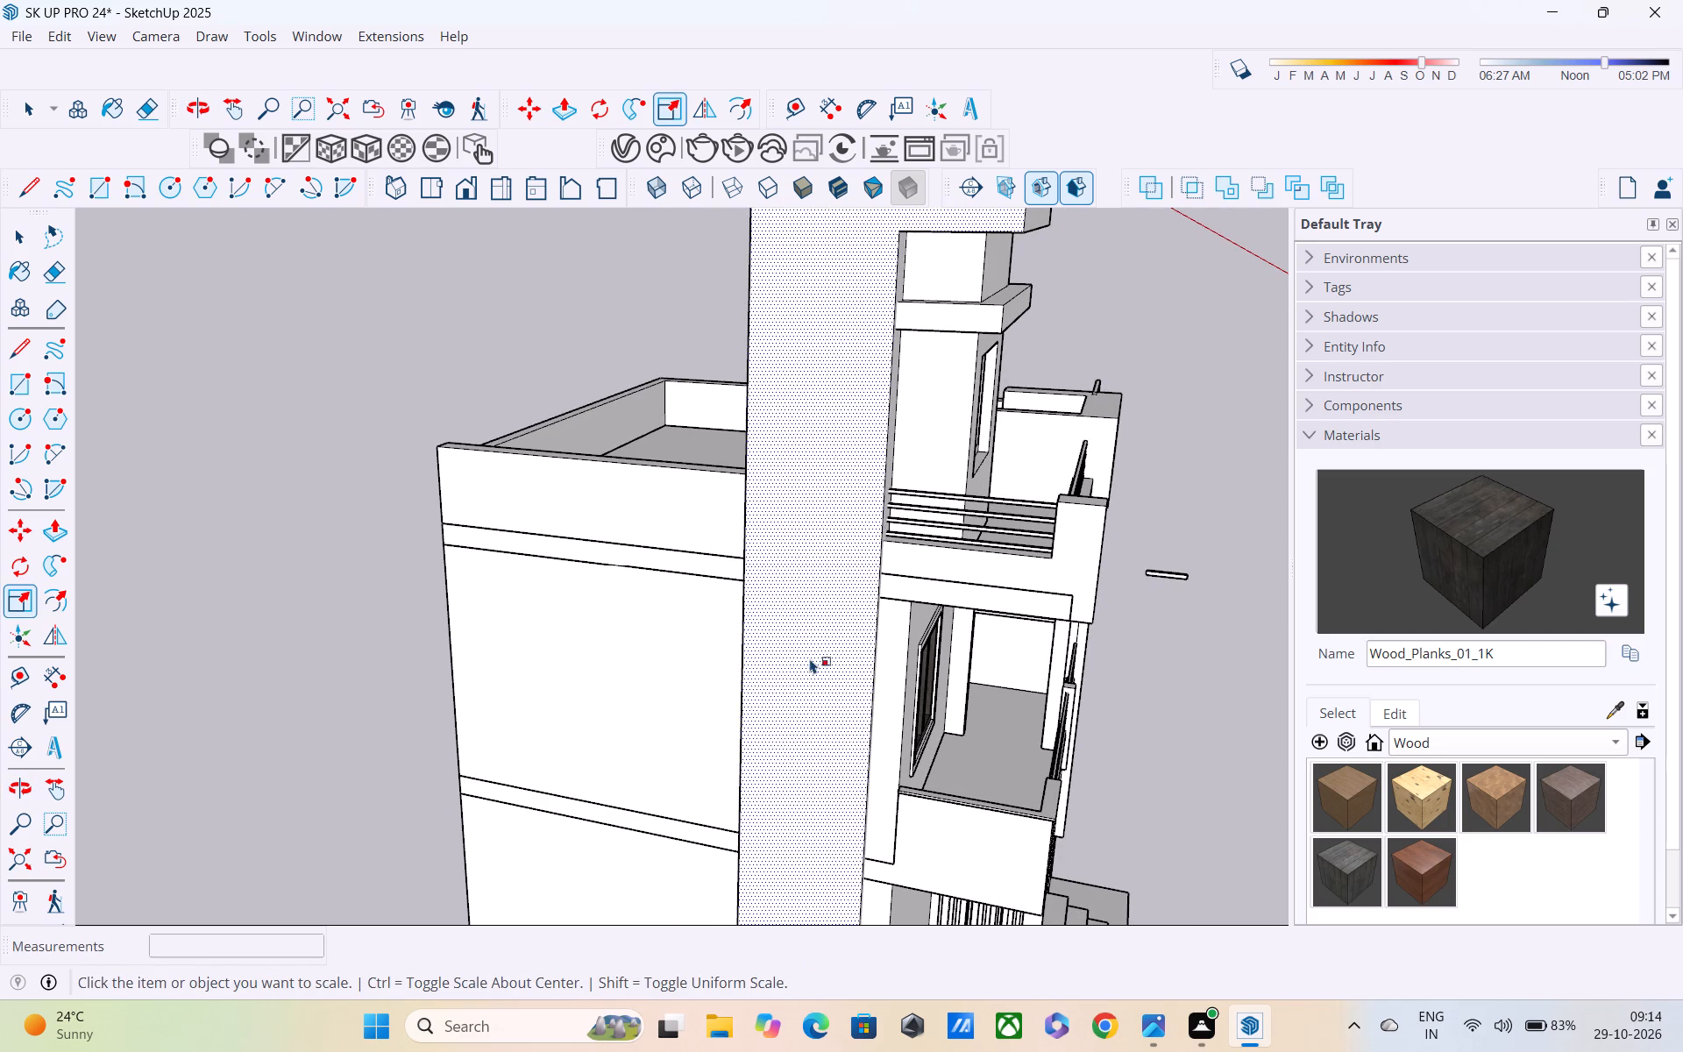
key(r)
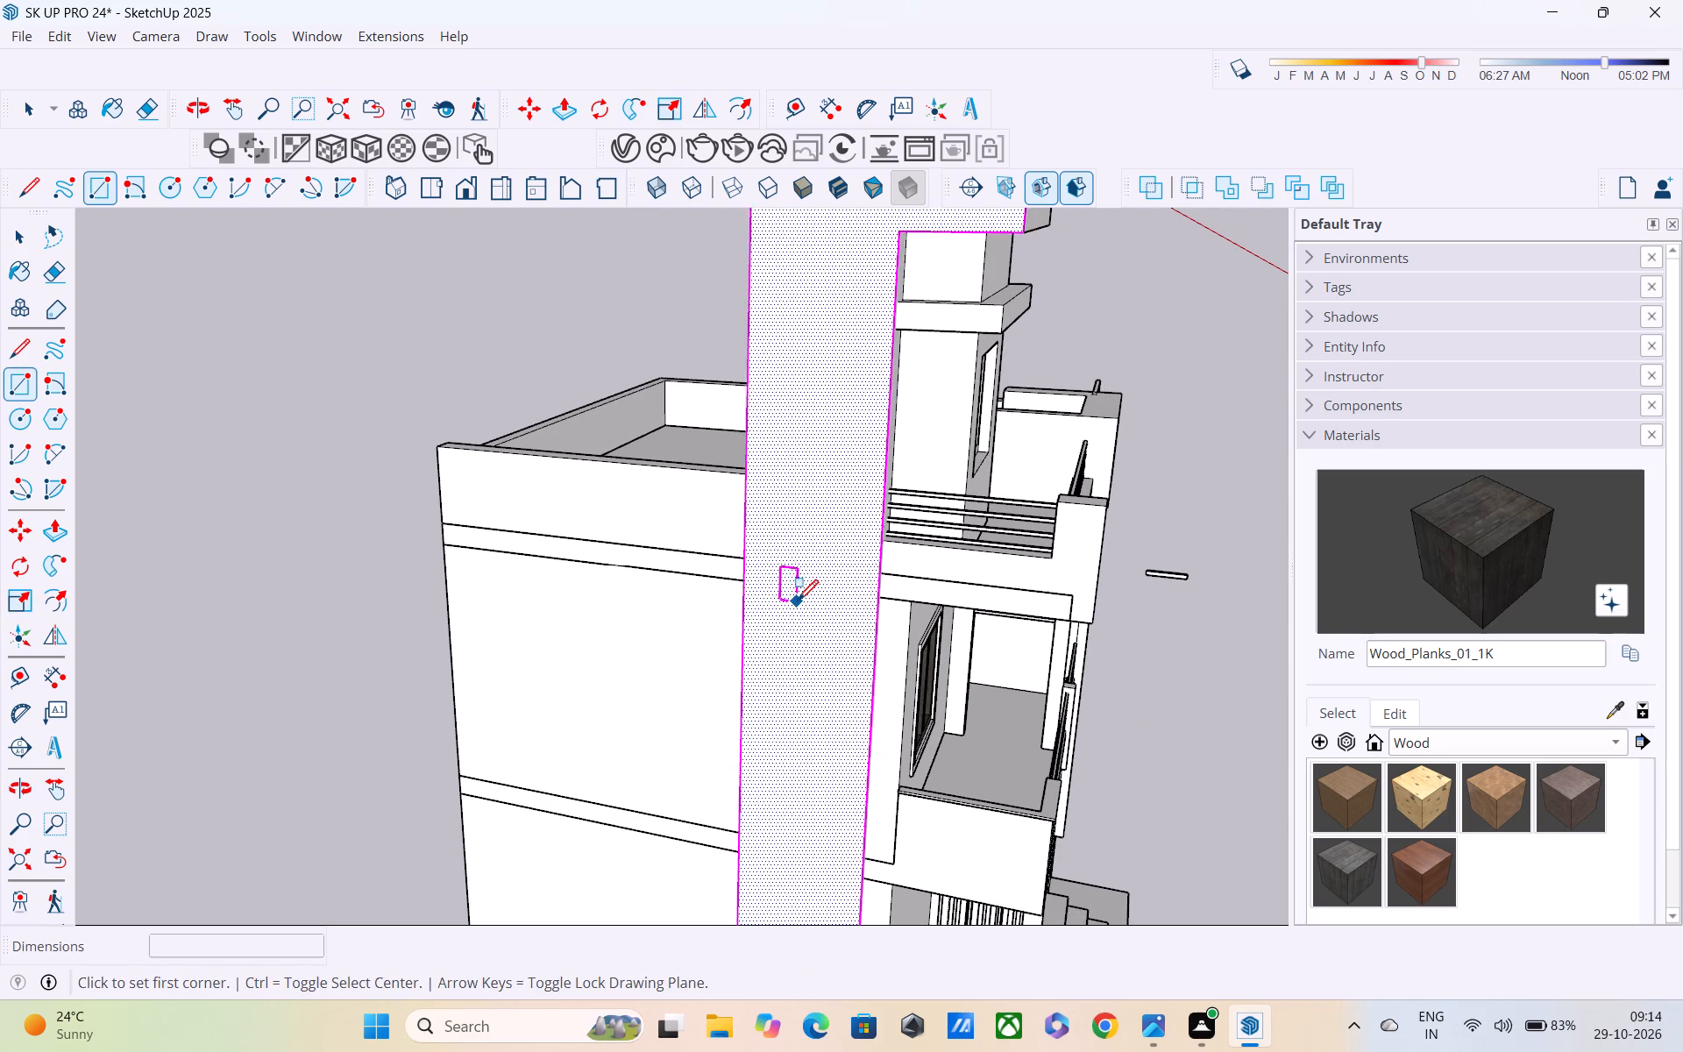
shift+middle_drag(798, 615, 806, 707)
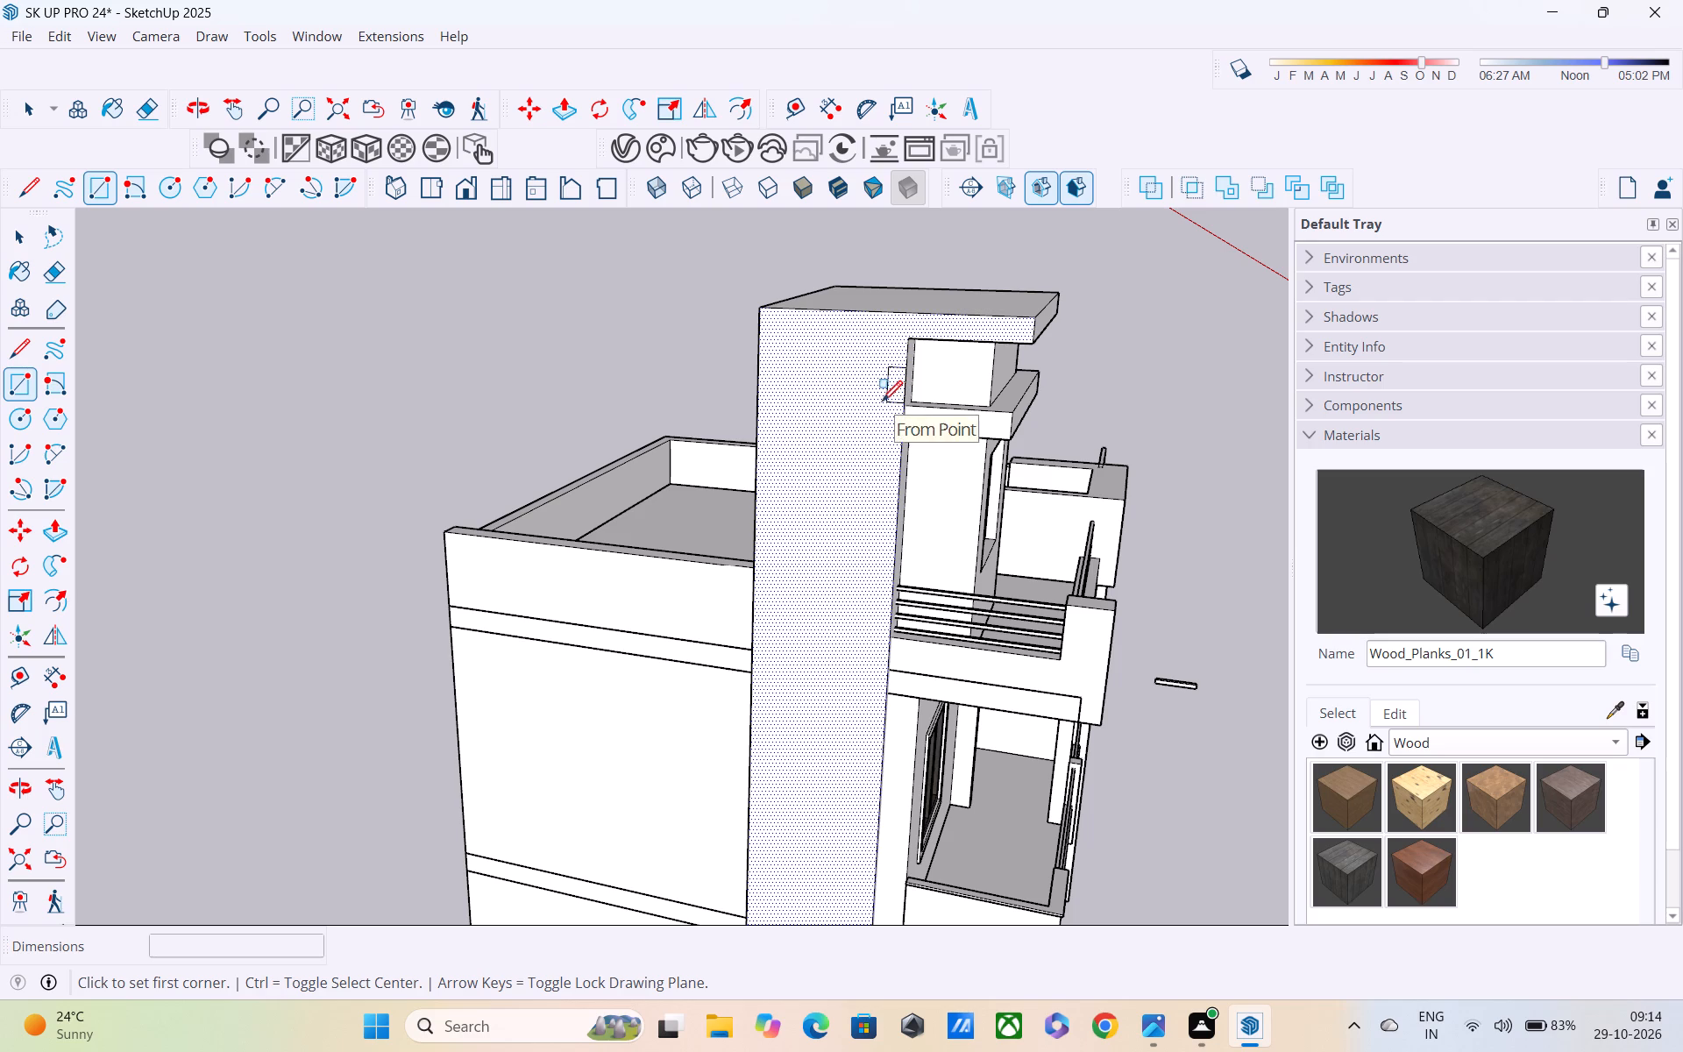
scroll(879, 407, up, 3)
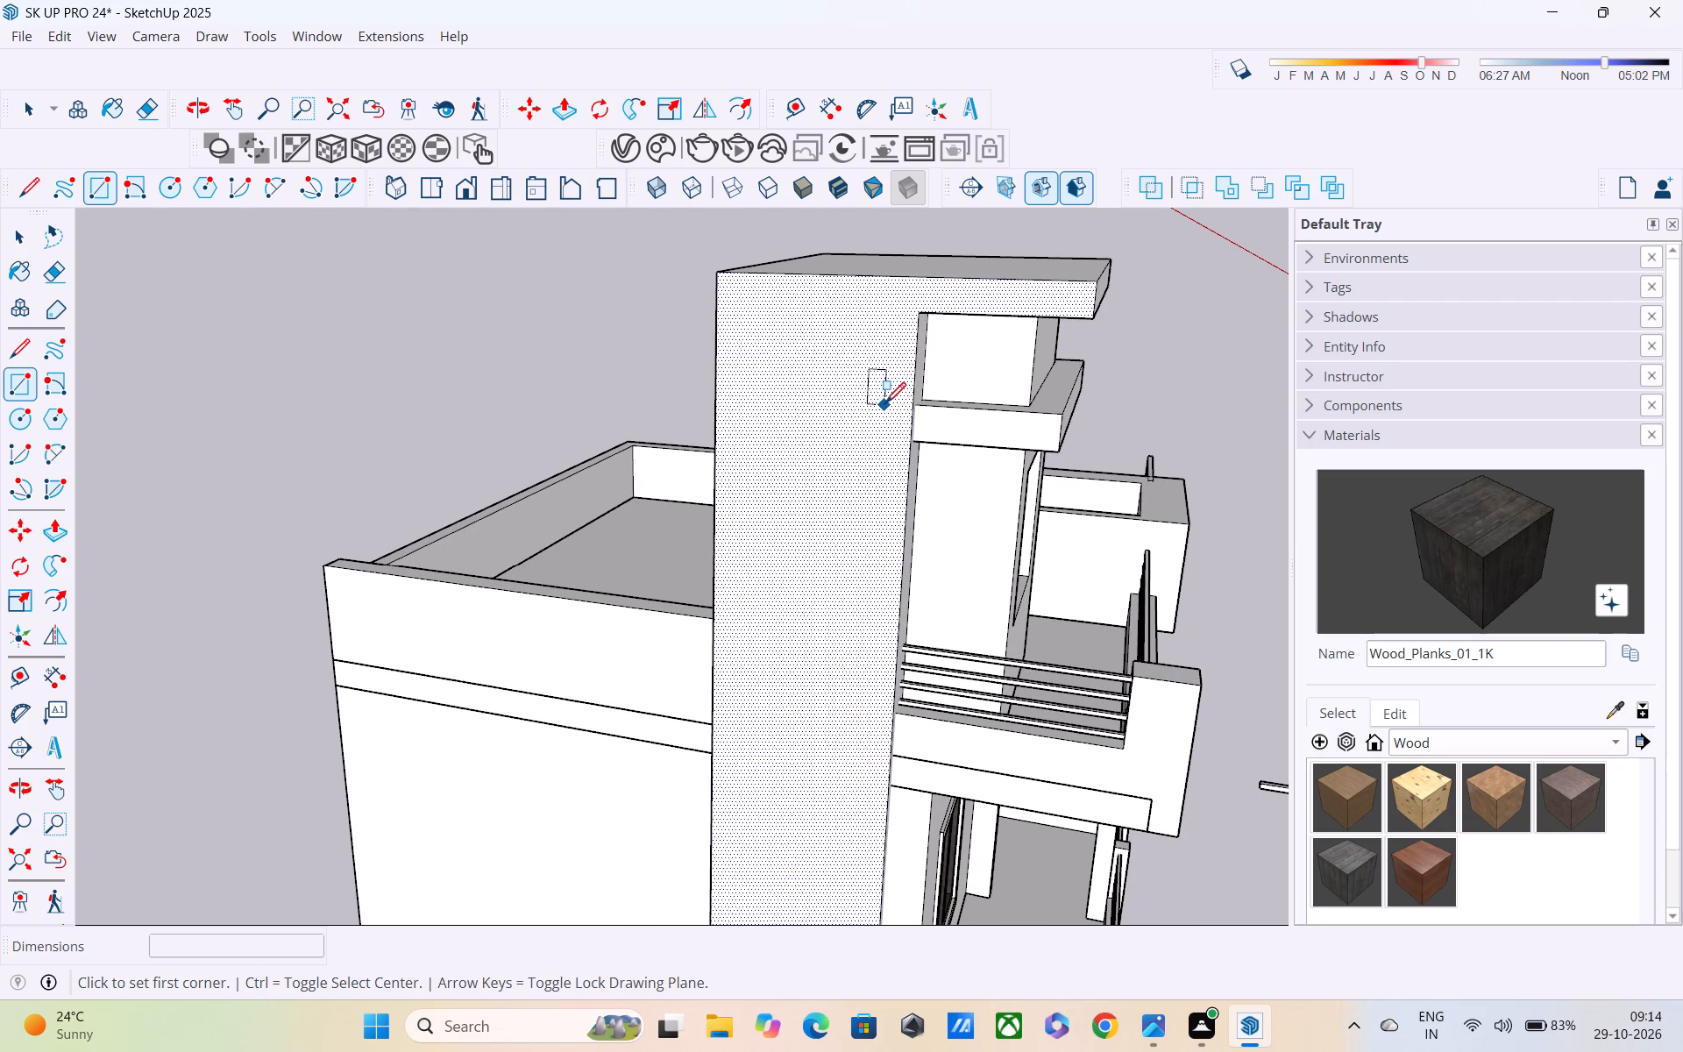
click(885, 405)
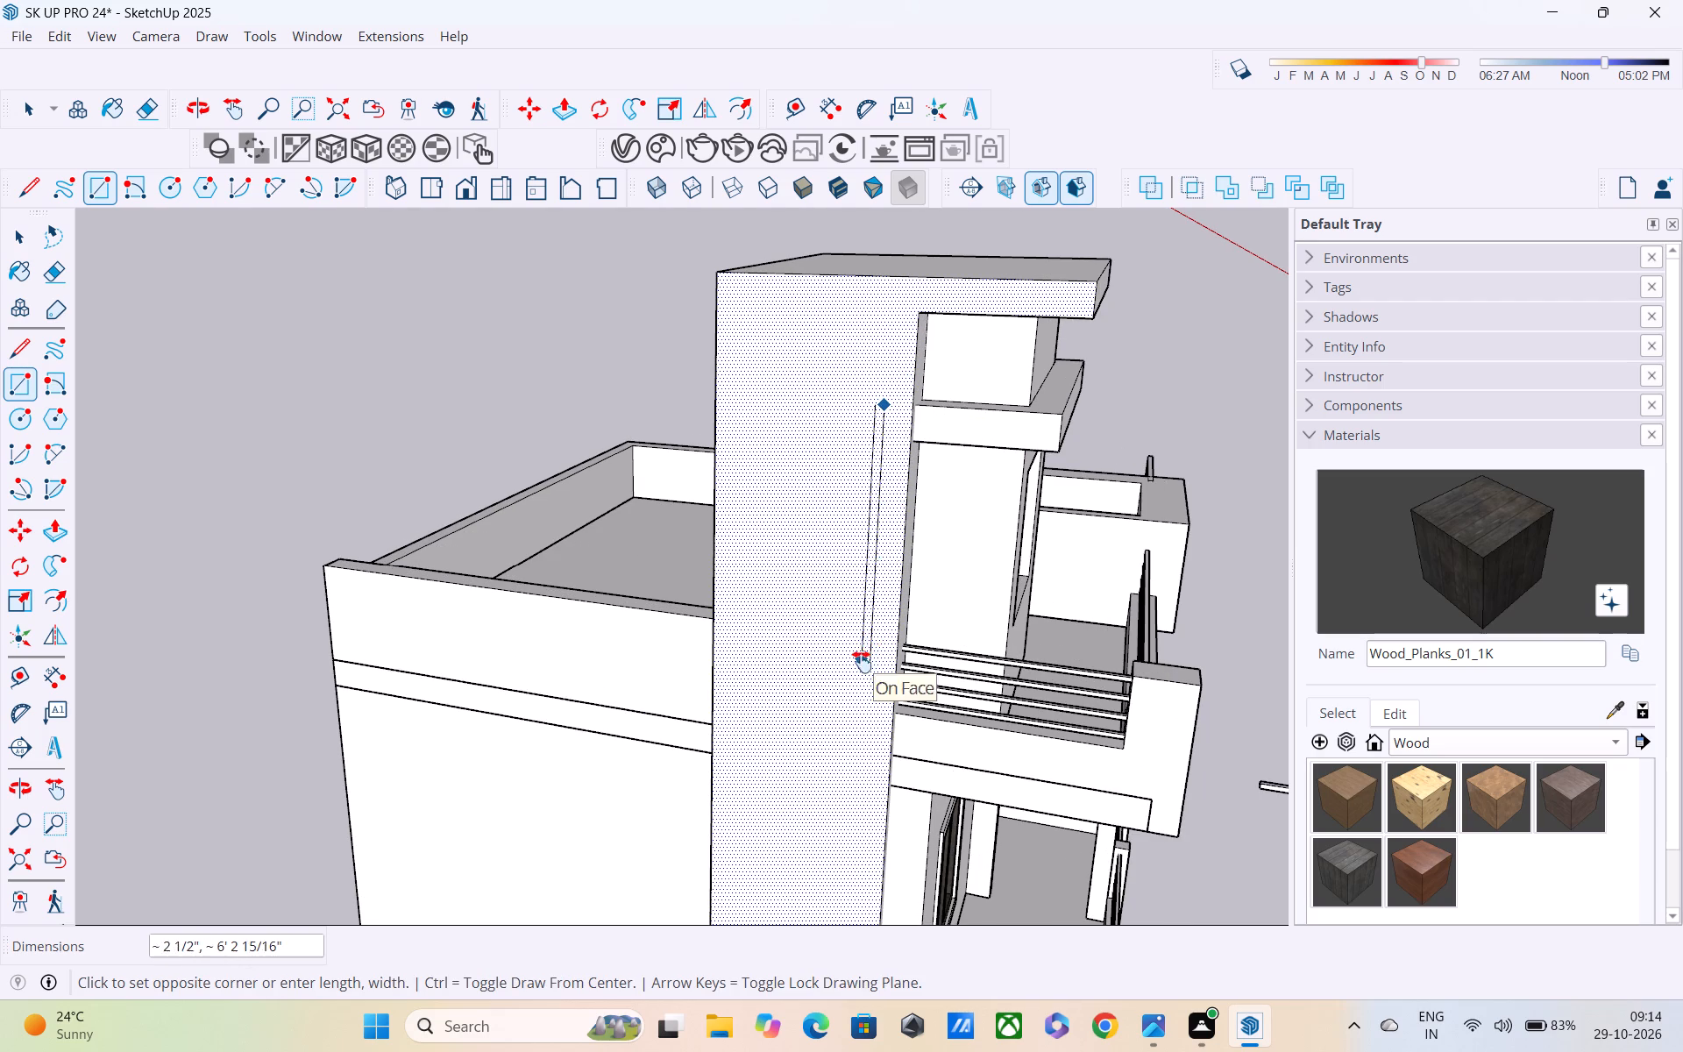
shift+middle_drag(862, 662, 844, 369)
middle_drag(832, 658, 832, 359)
scroll(832, 358, down, 1)
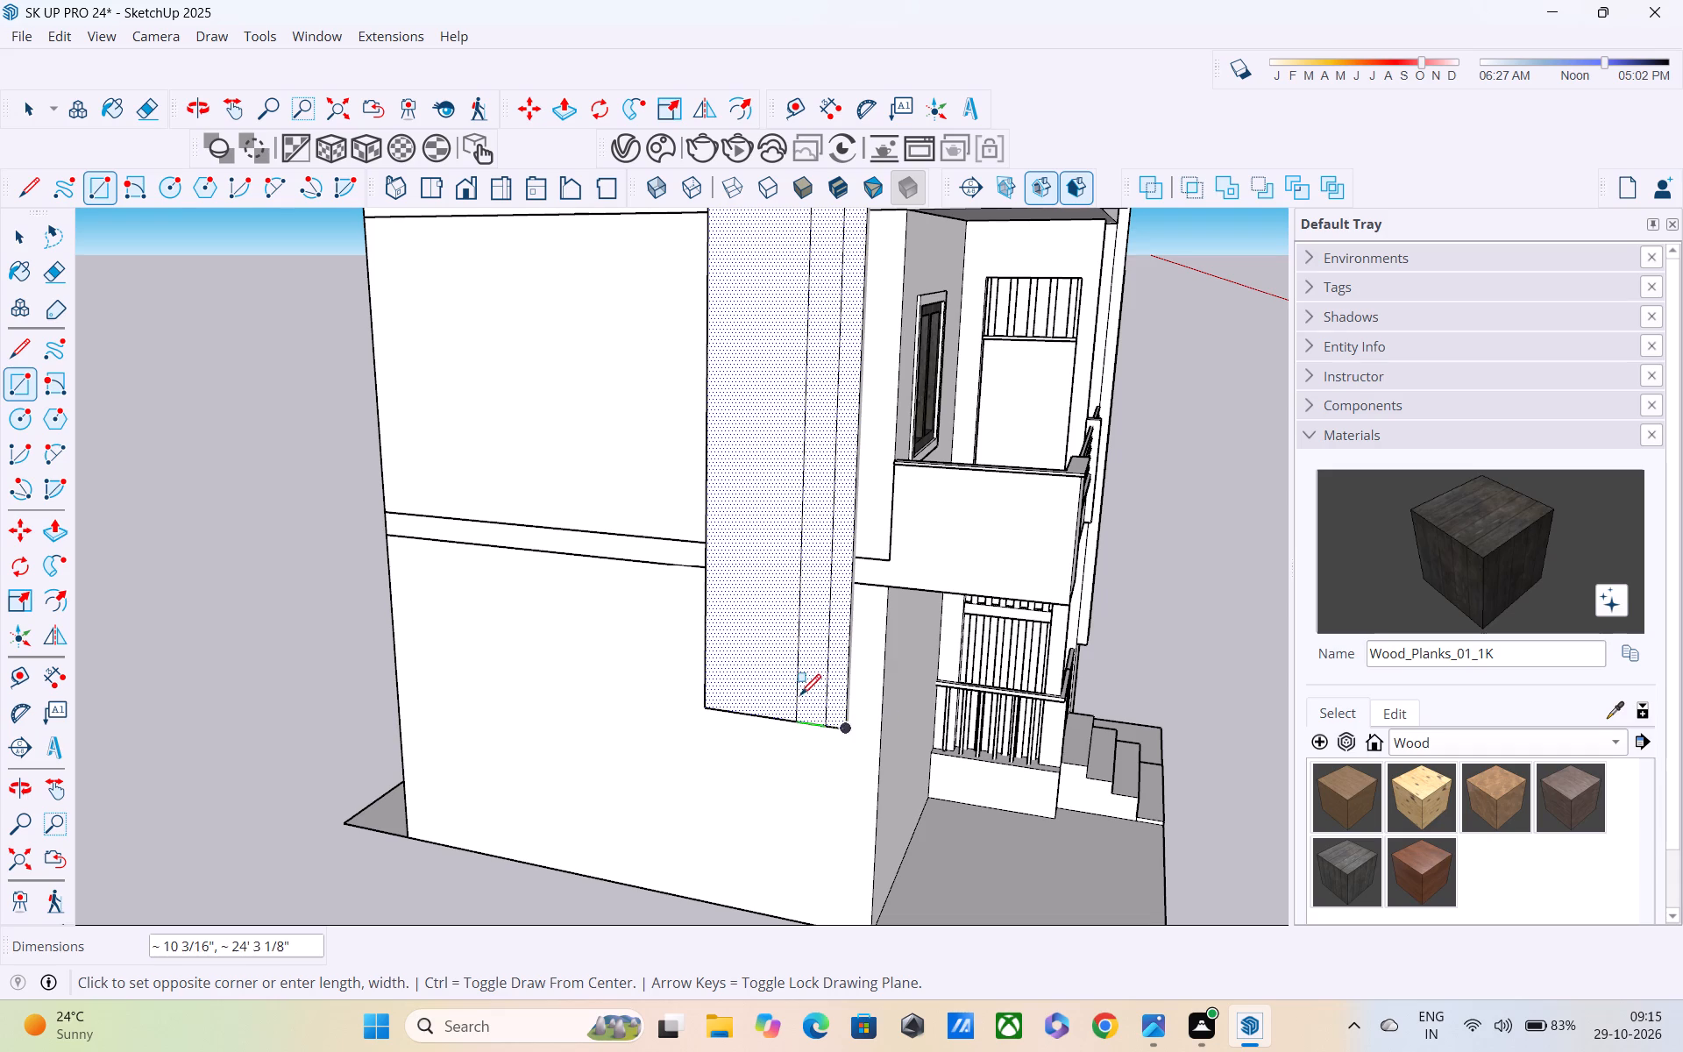
click(801, 691)
key(space)
scroll(806, 623, down, 4)
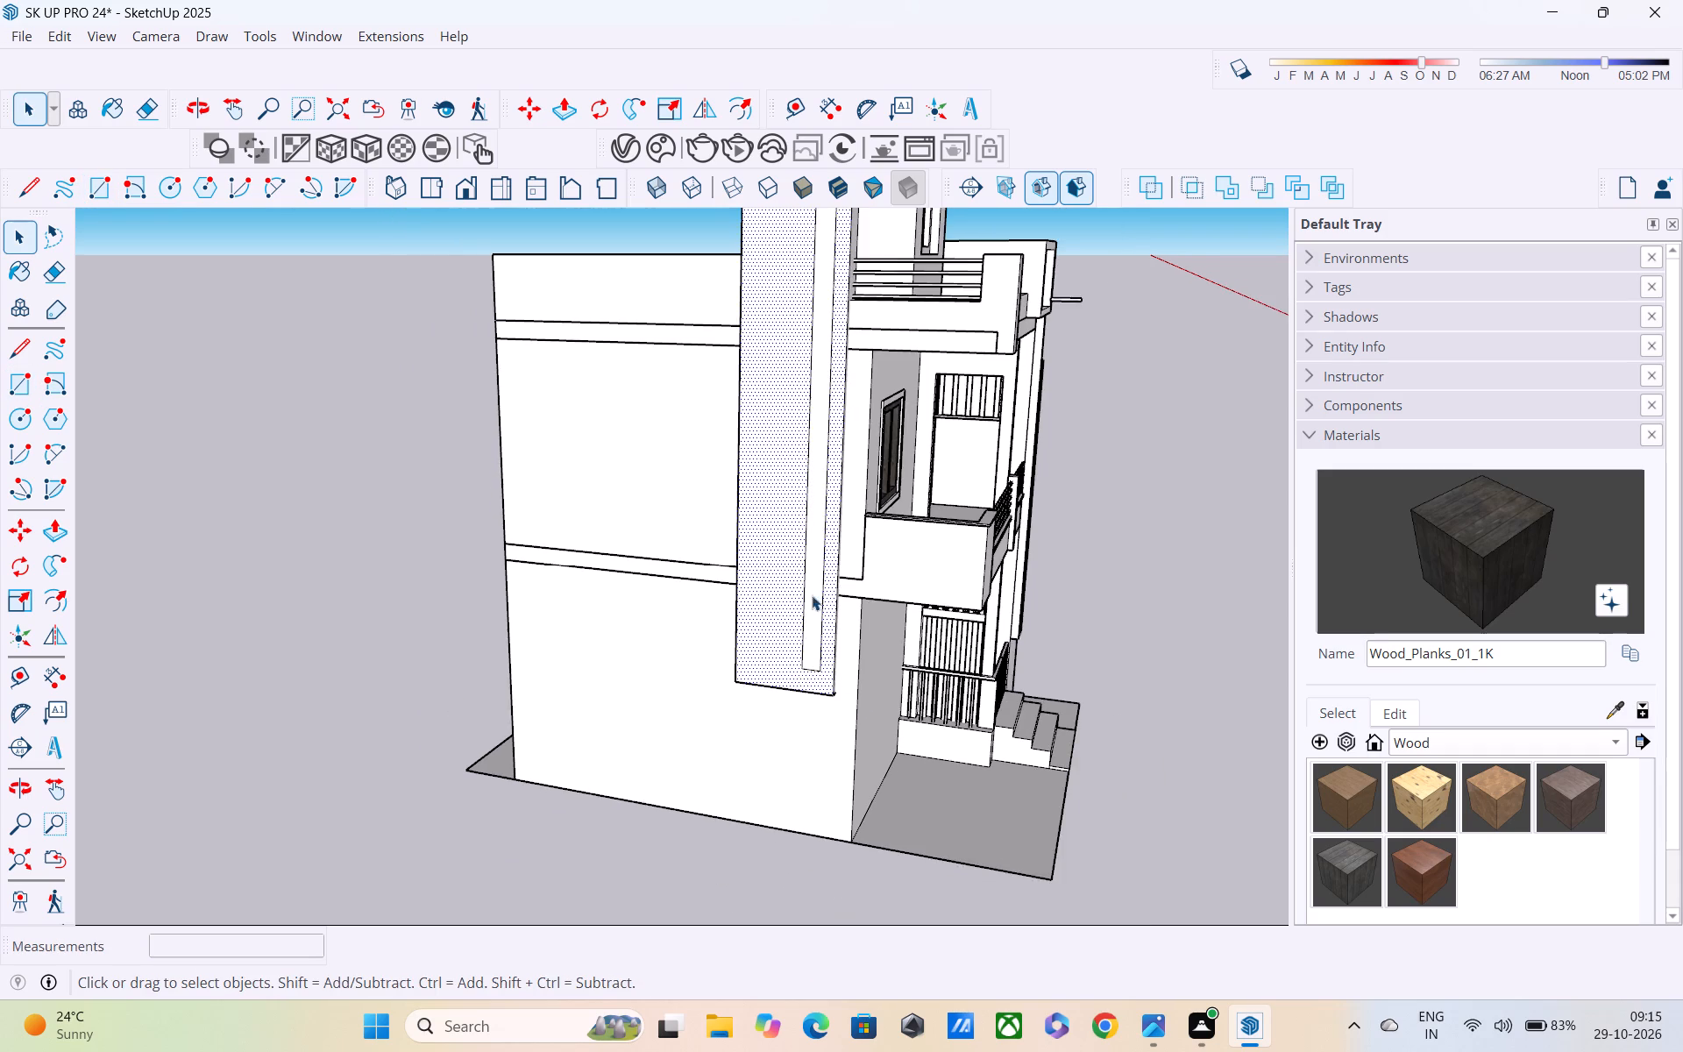
Select the four edges of the tall rectangle without its face and move the outline 4" towards the rear of the tower wall.
scroll(812, 584, down, 2)
shift+middle_drag(812, 584, 811, 693)
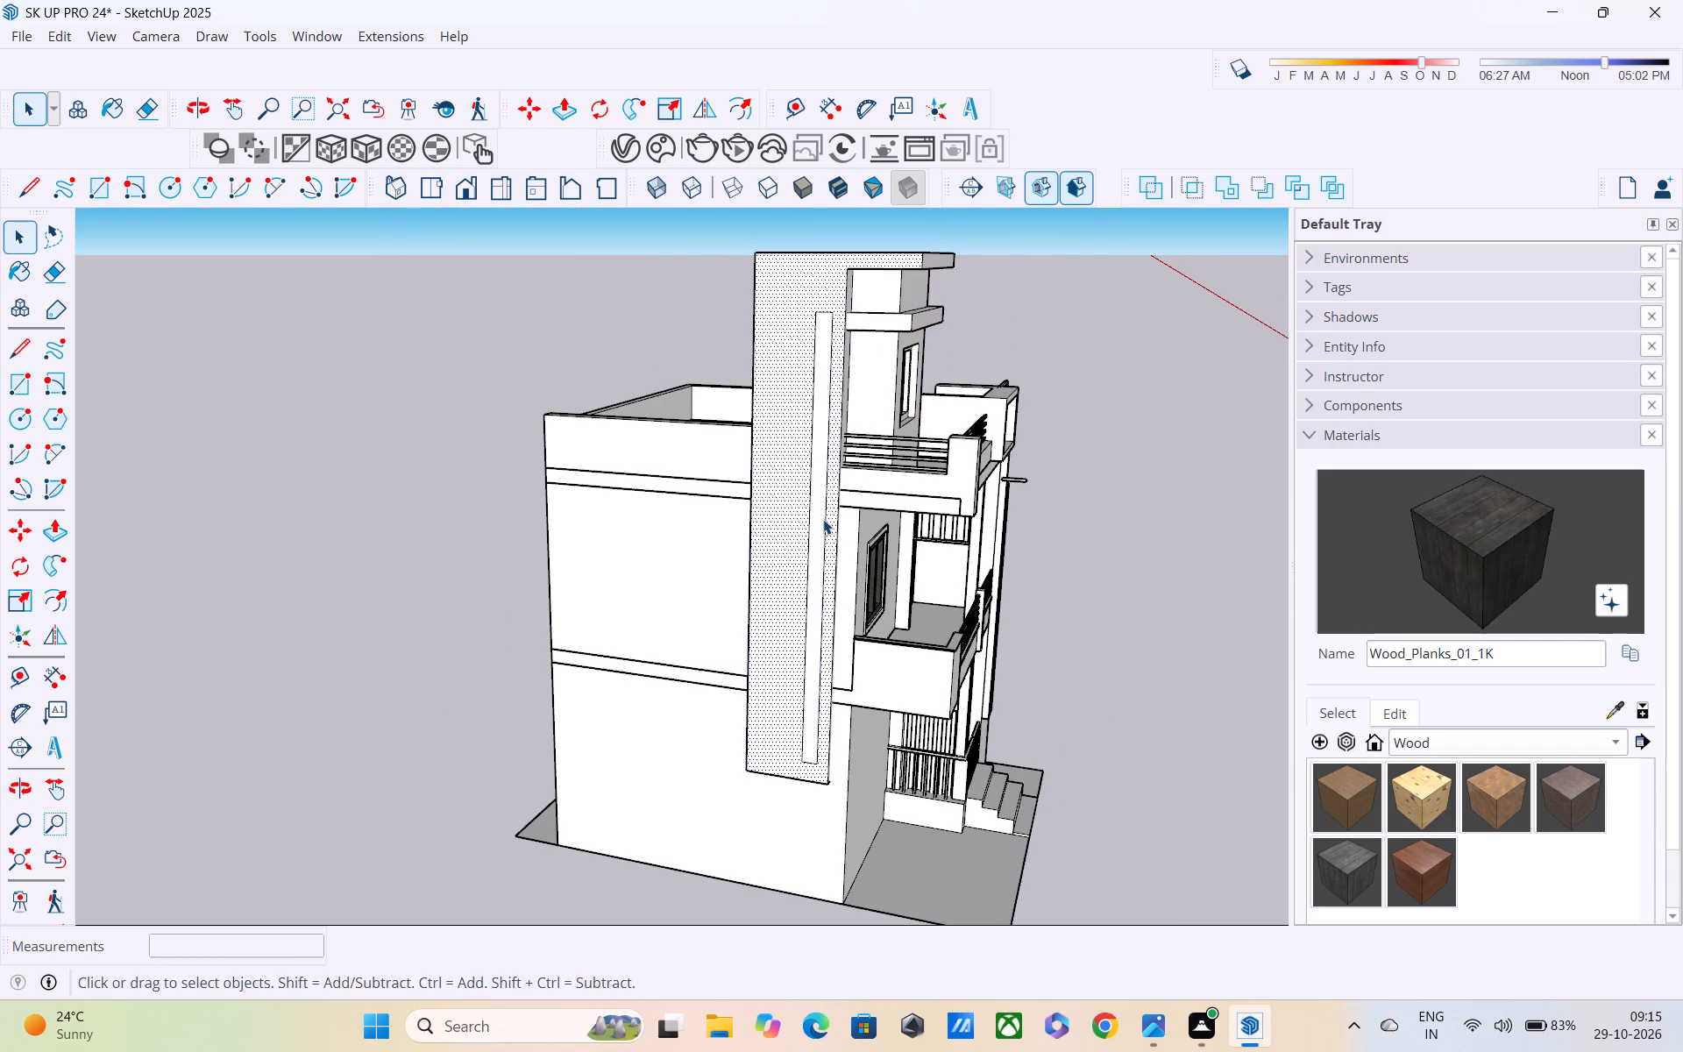
click(823, 518)
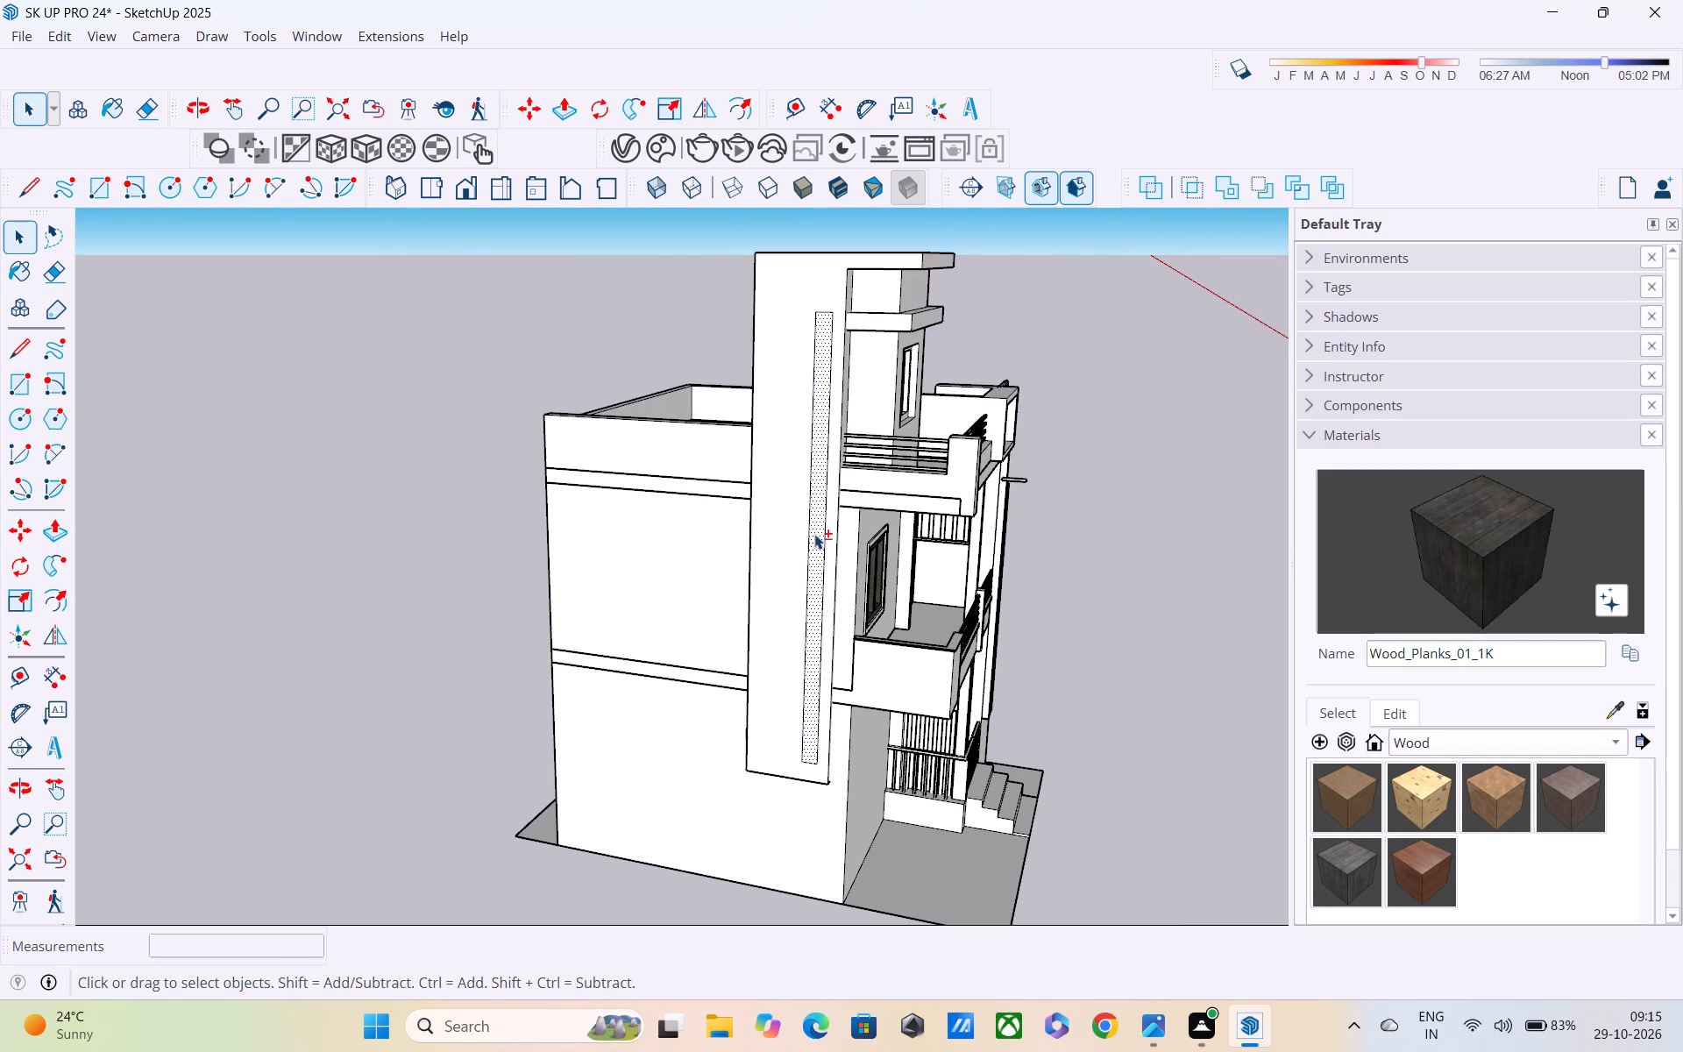
shift+click(813, 534)
shift+click(808, 571)
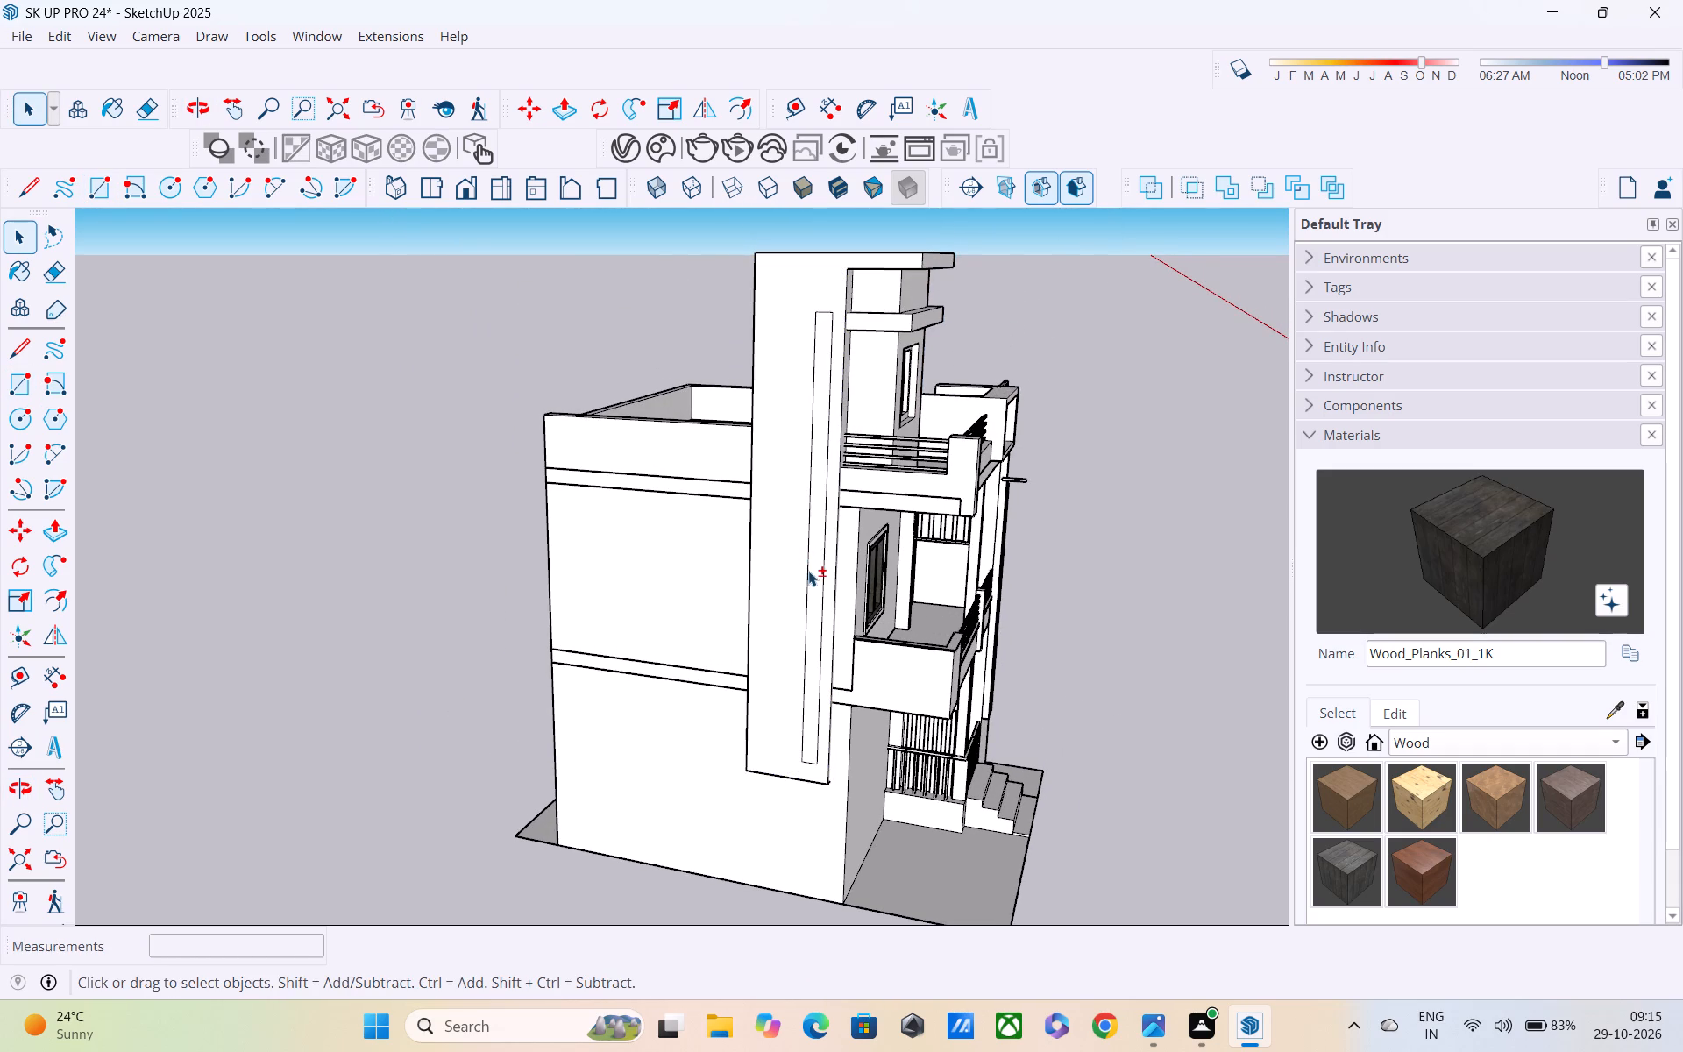
shift+click(824, 549)
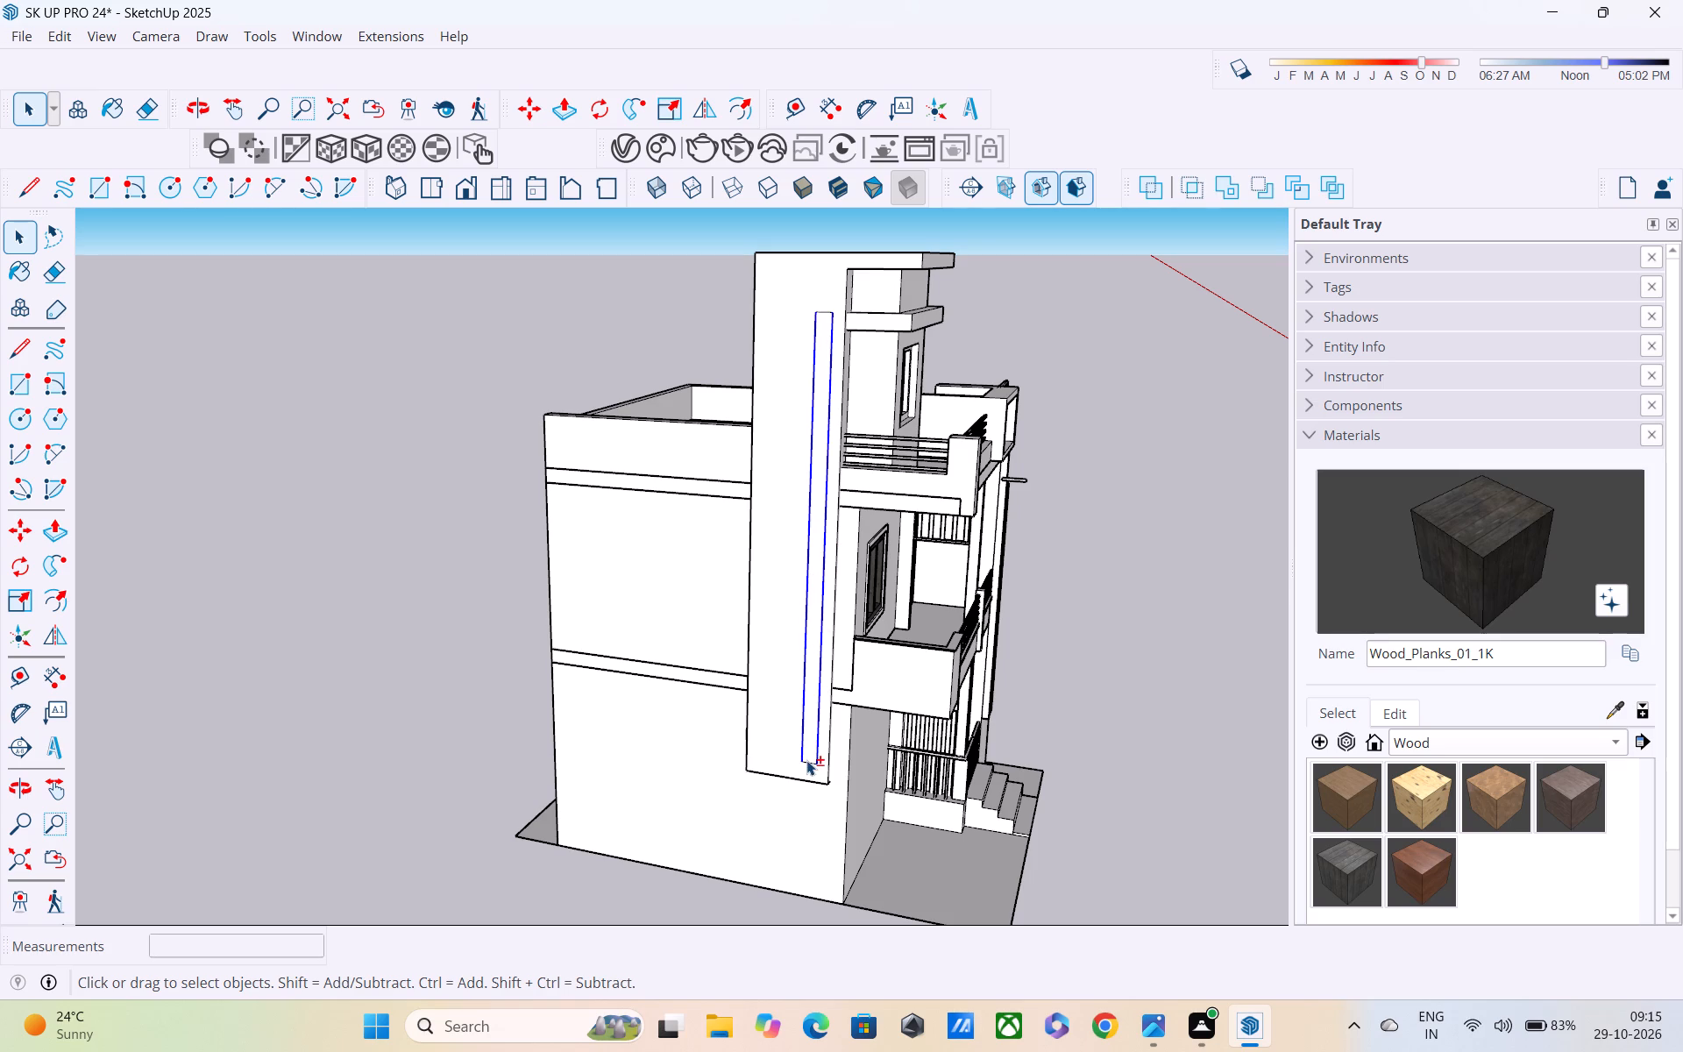
shift+click(806, 760)
shift+middle_drag(831, 601, 830, 863)
shift+scroll(820, 558, up, 3)
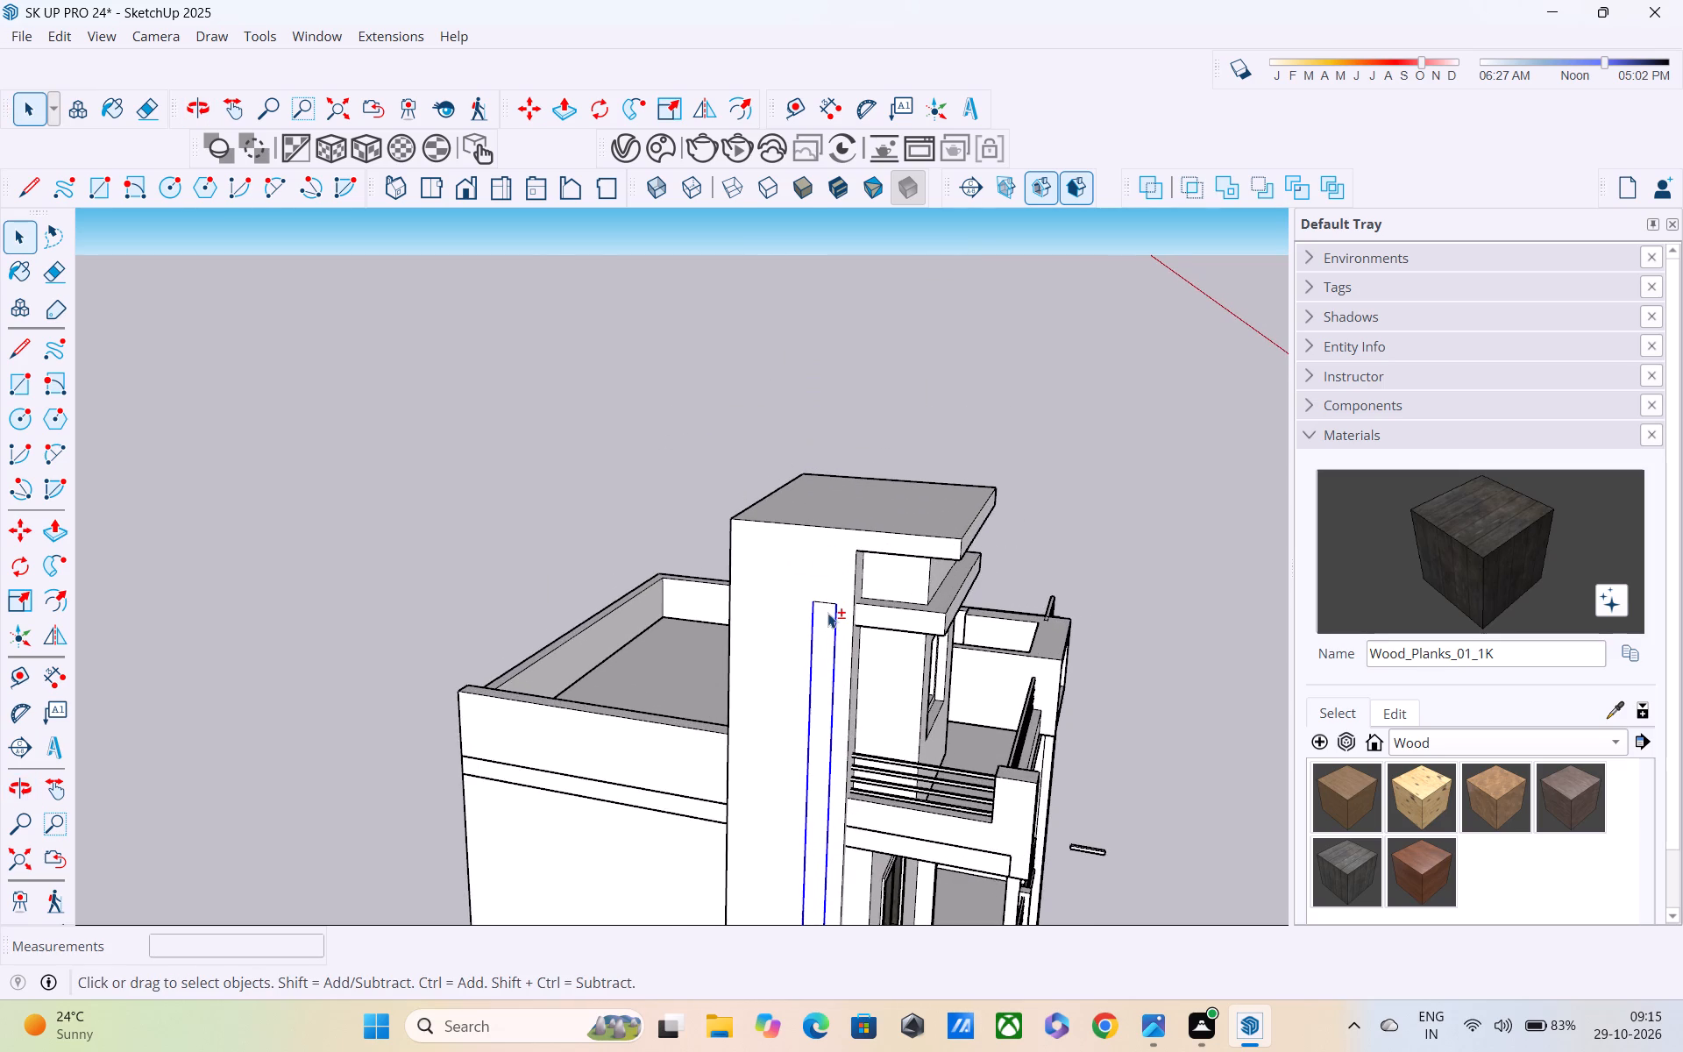
shift+scroll(827, 611, up, 3)
shift+click(827, 602)
shift+middle_drag(829, 605, 828, 348)
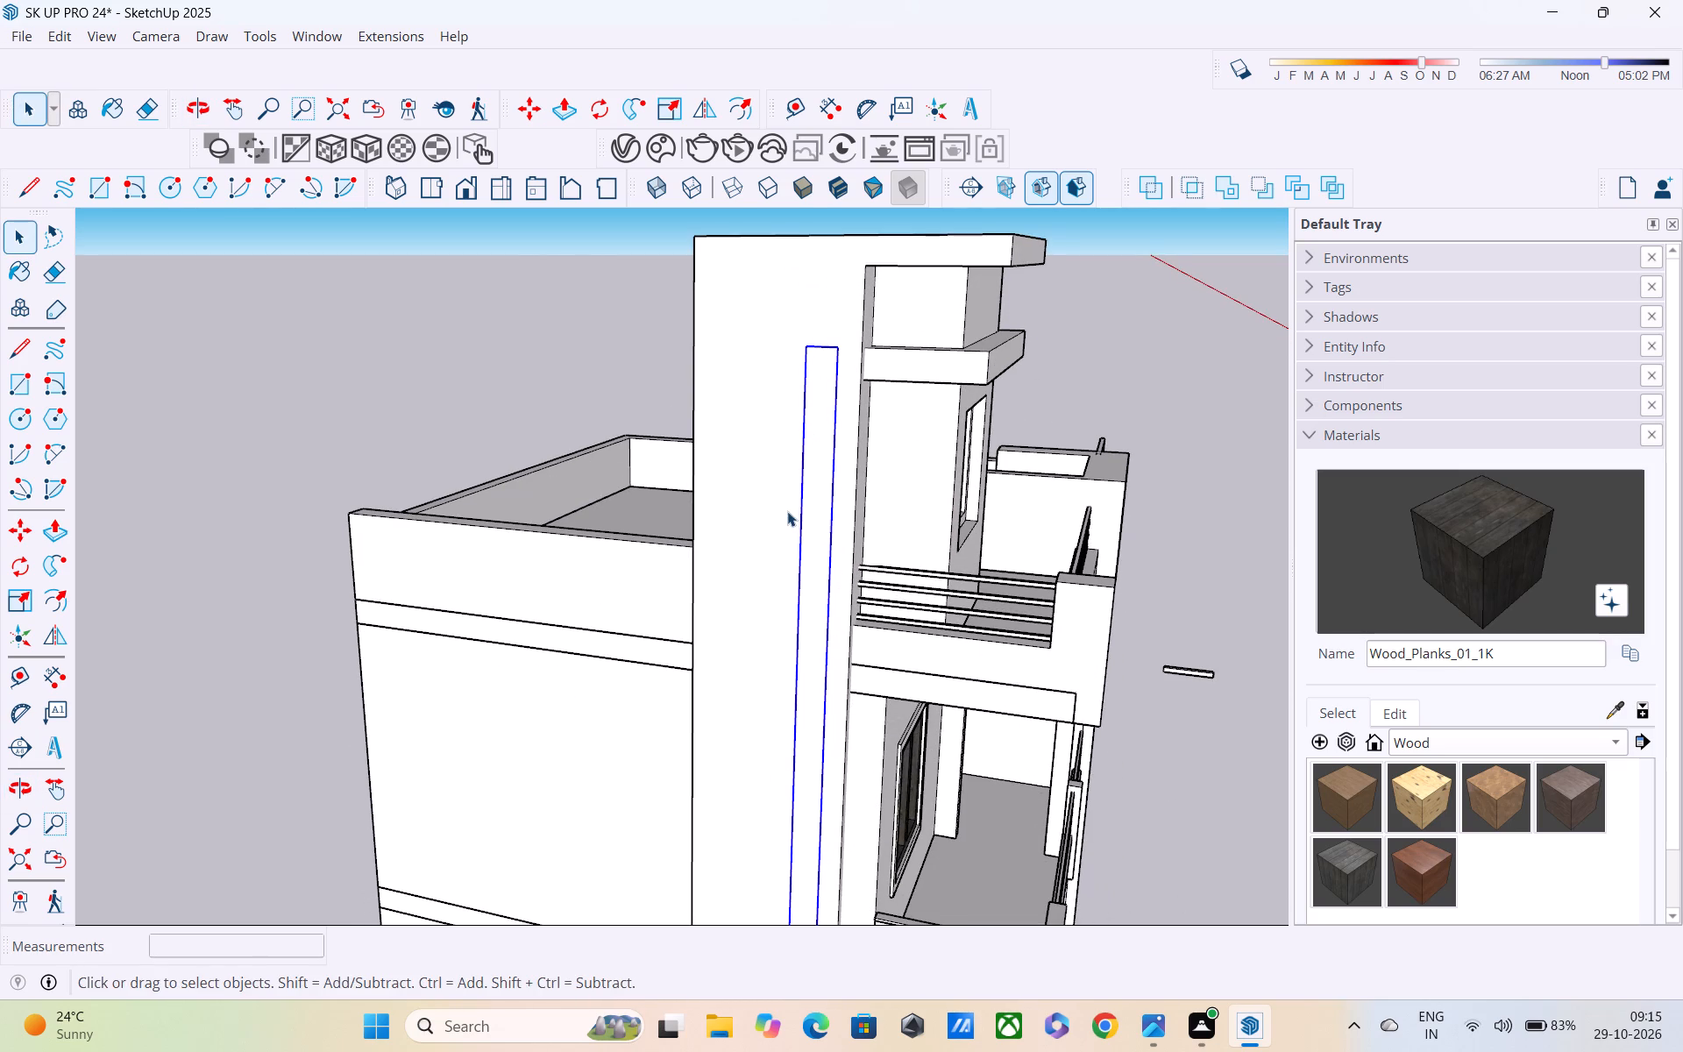
key(m)
middle_drag(786, 757, 781, 502)
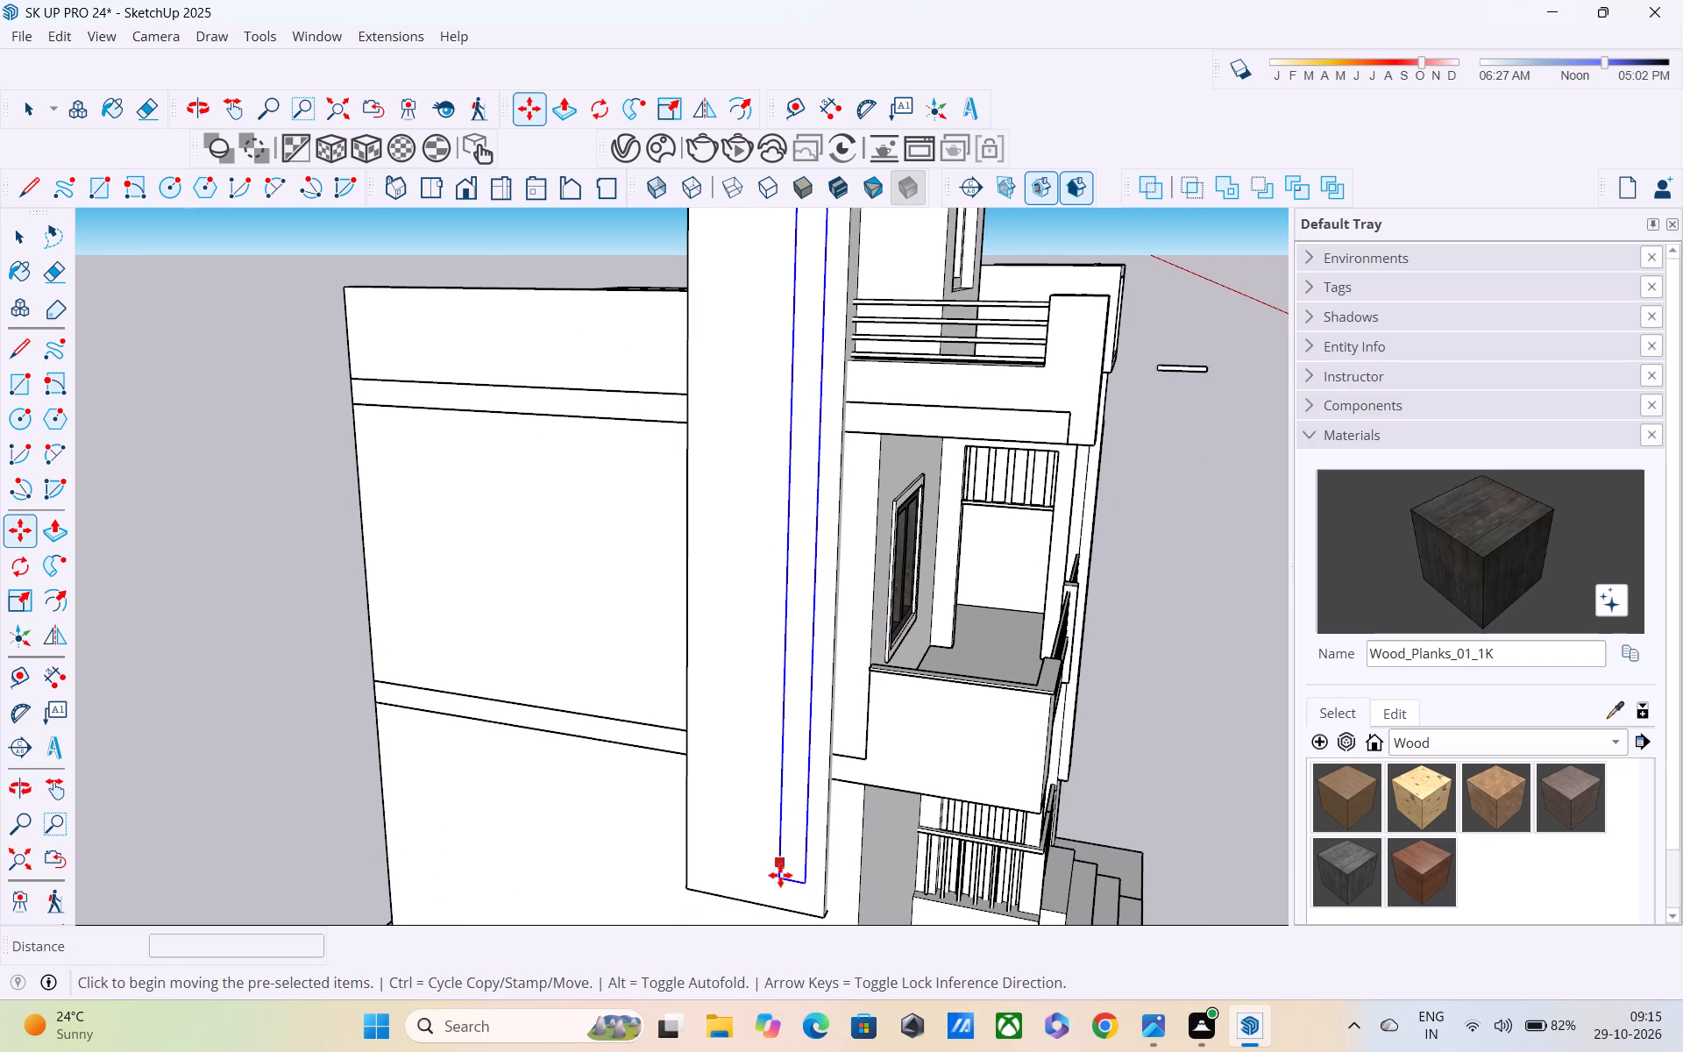
click(784, 878)
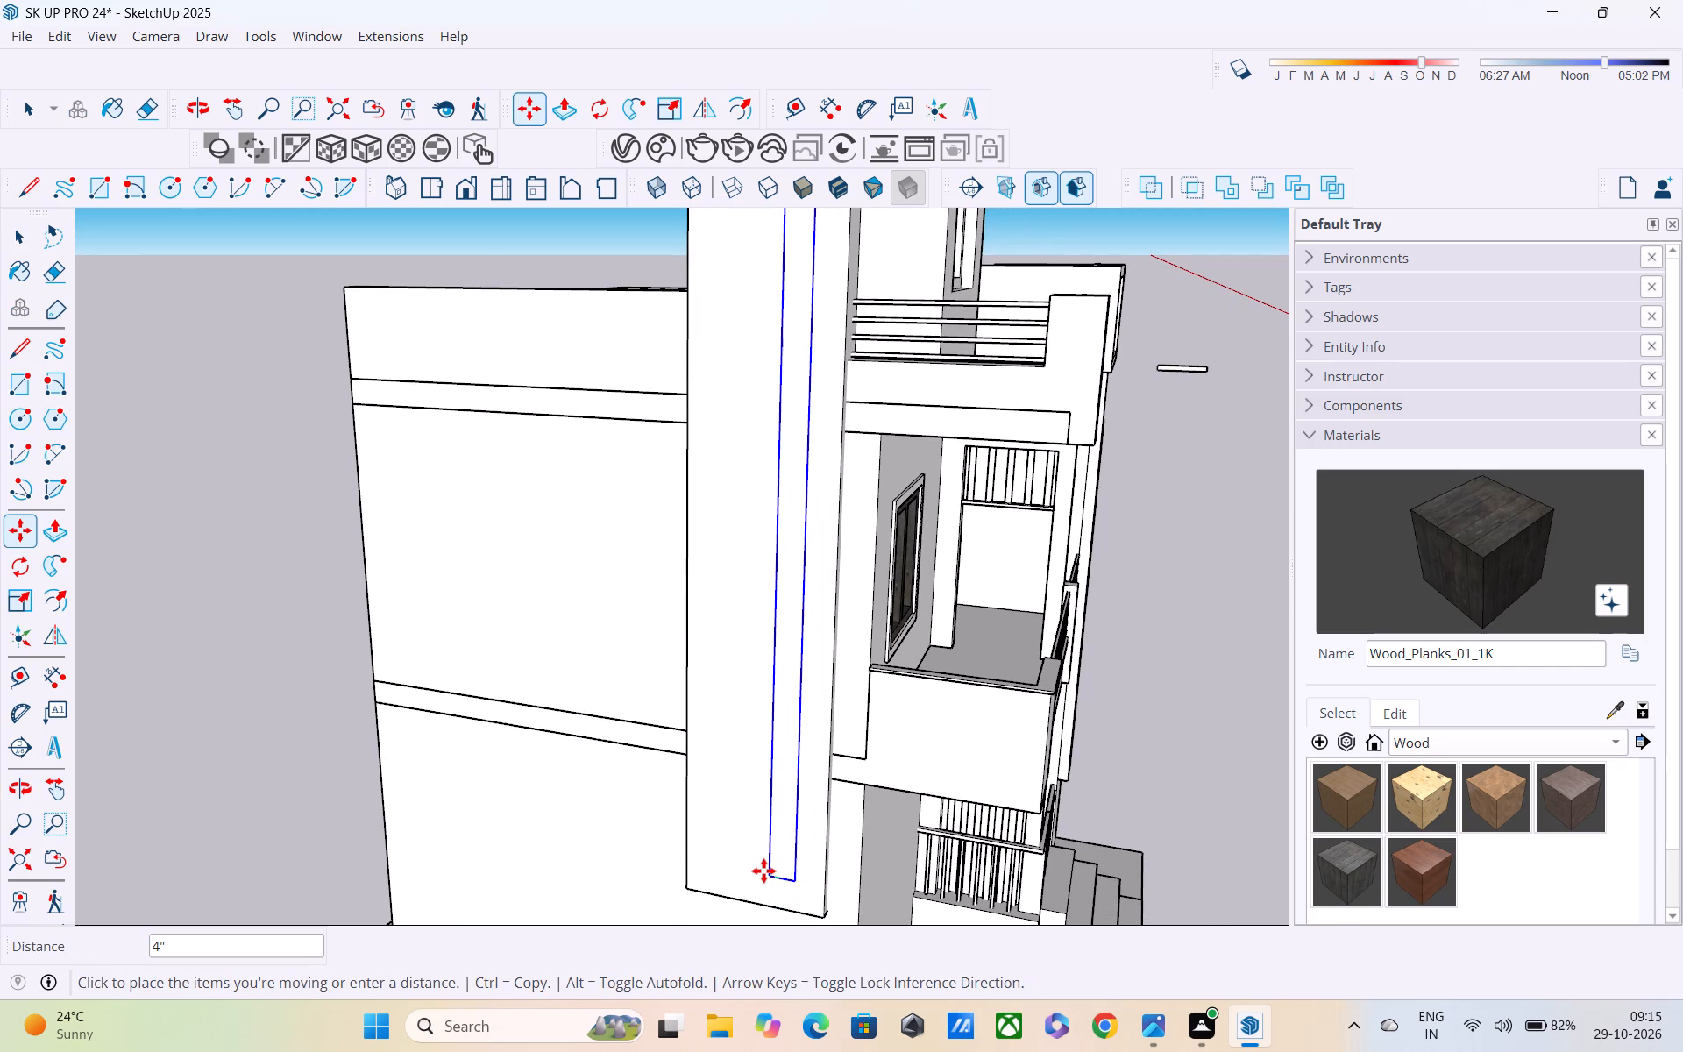
click(763, 871)
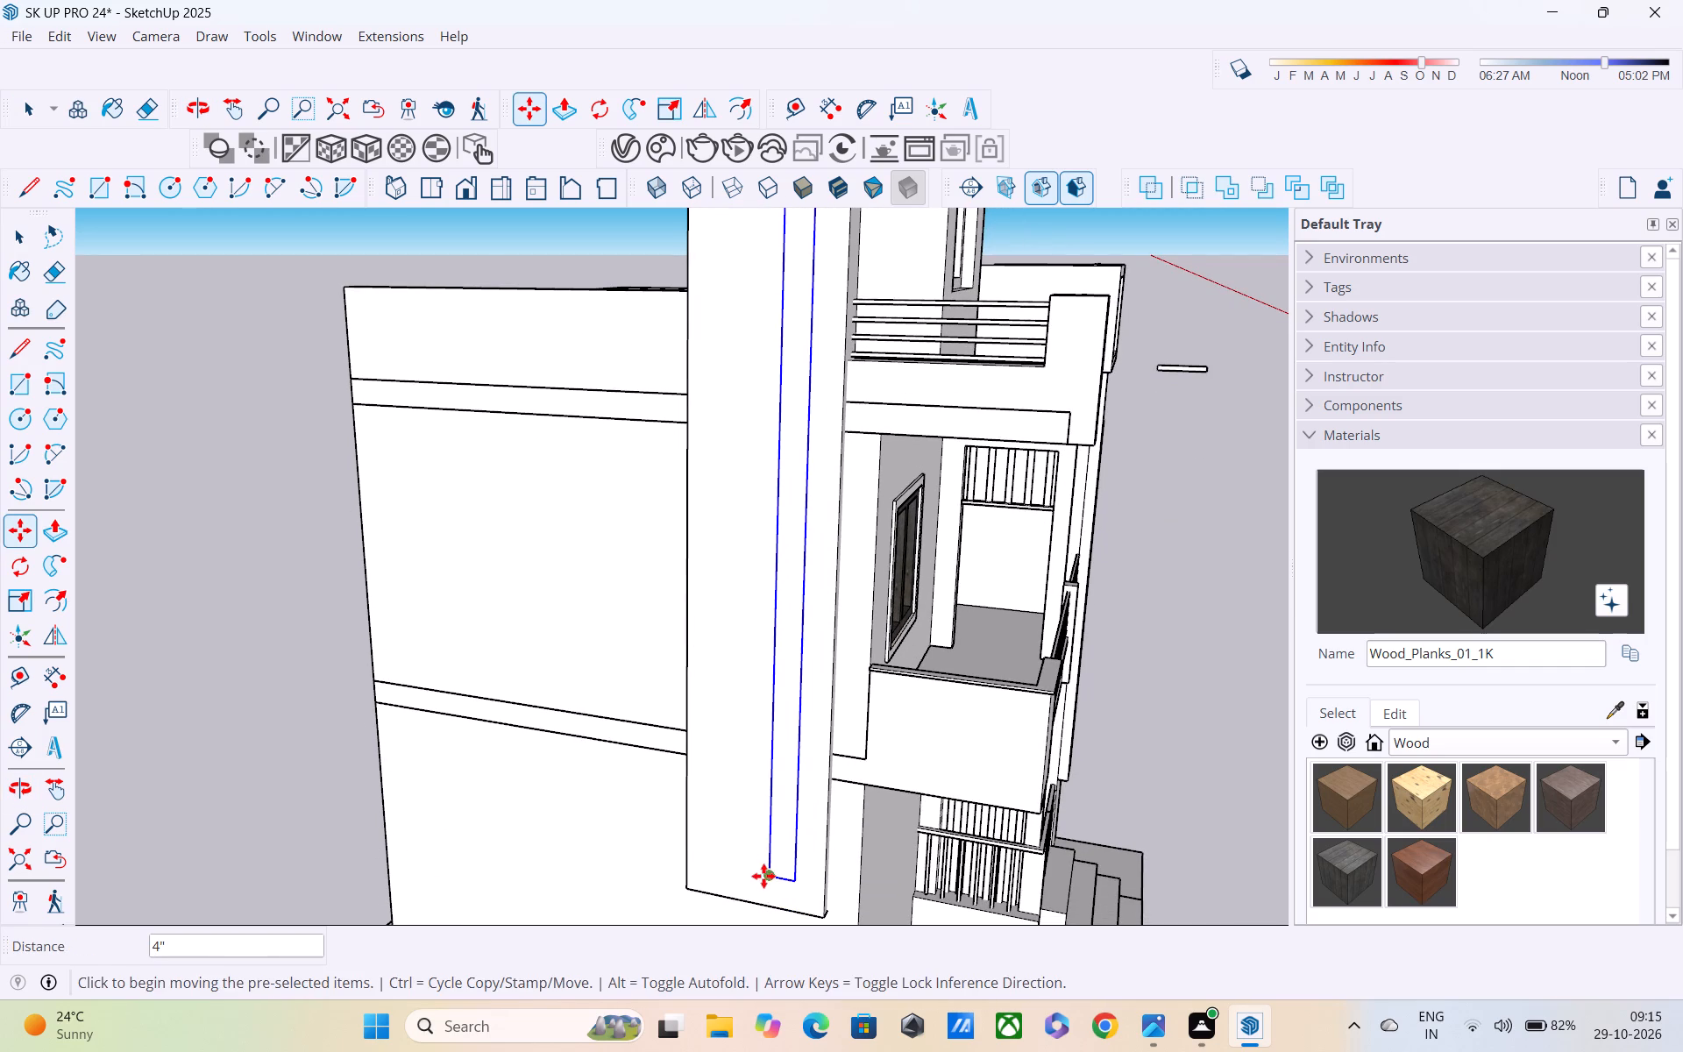
Copy the tall rectangle's outline about 1' 6" towards the rear of the tower wall and clear the selection.
click(763, 876)
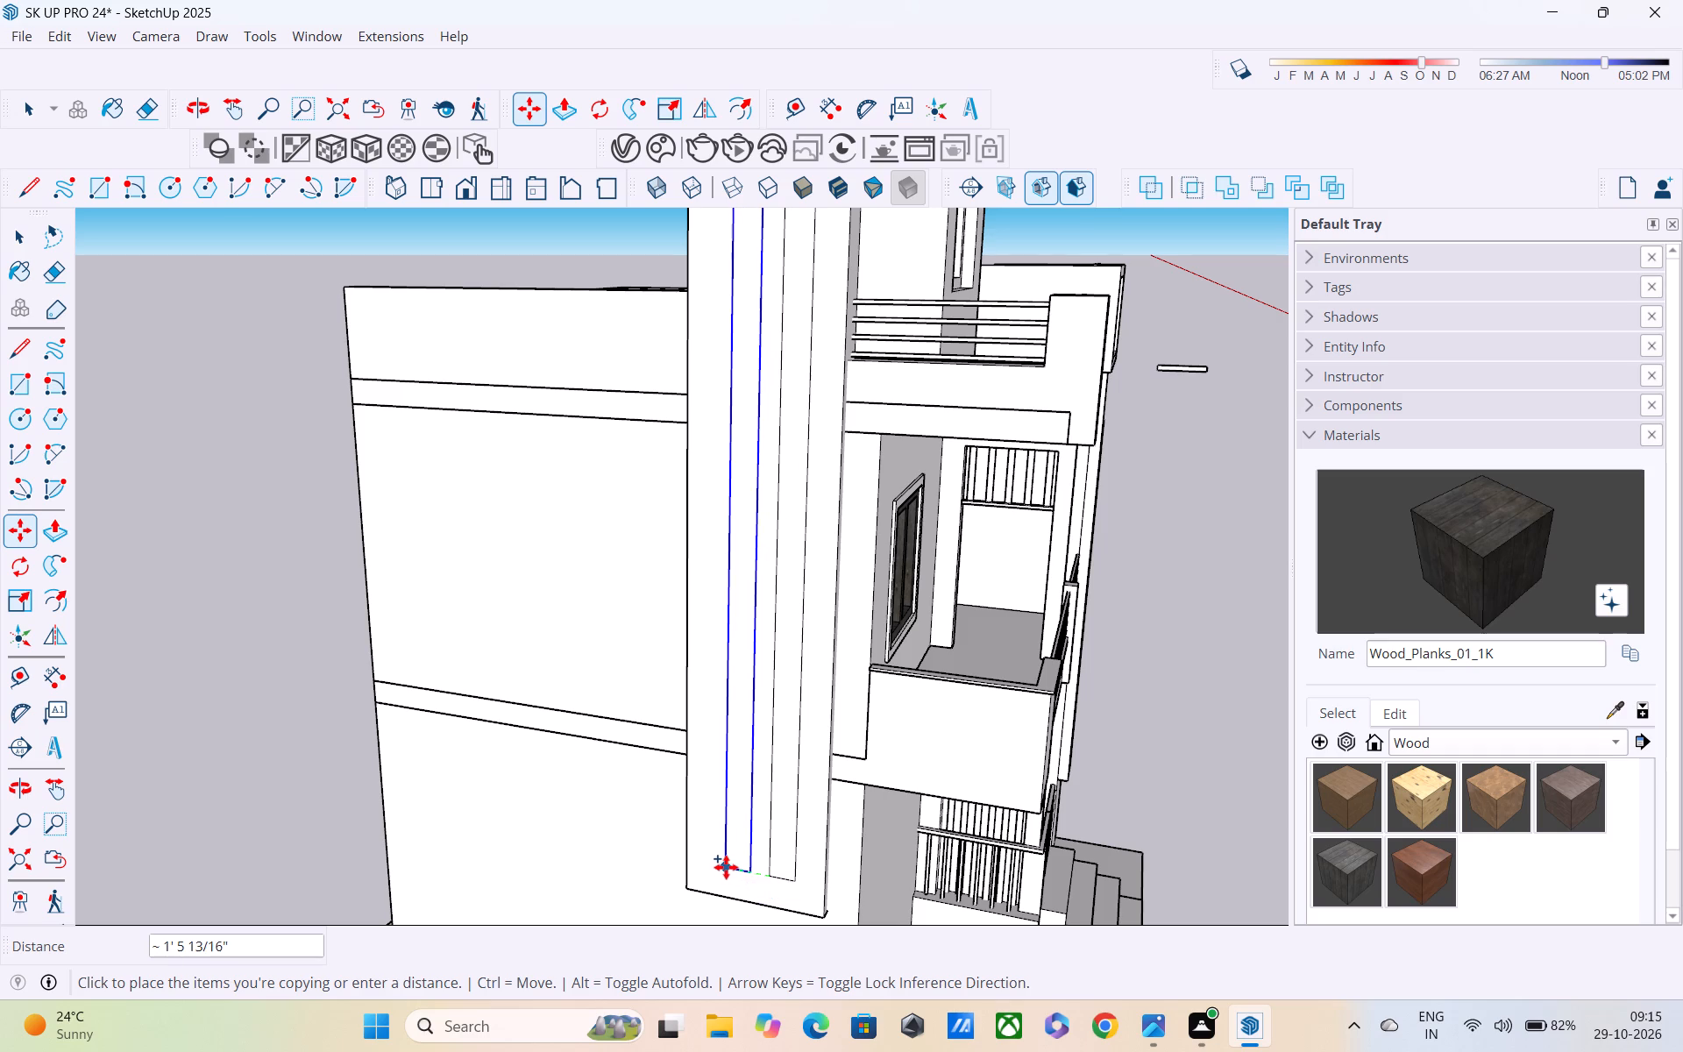
click(721, 864)
scroll(723, 845, down, 5)
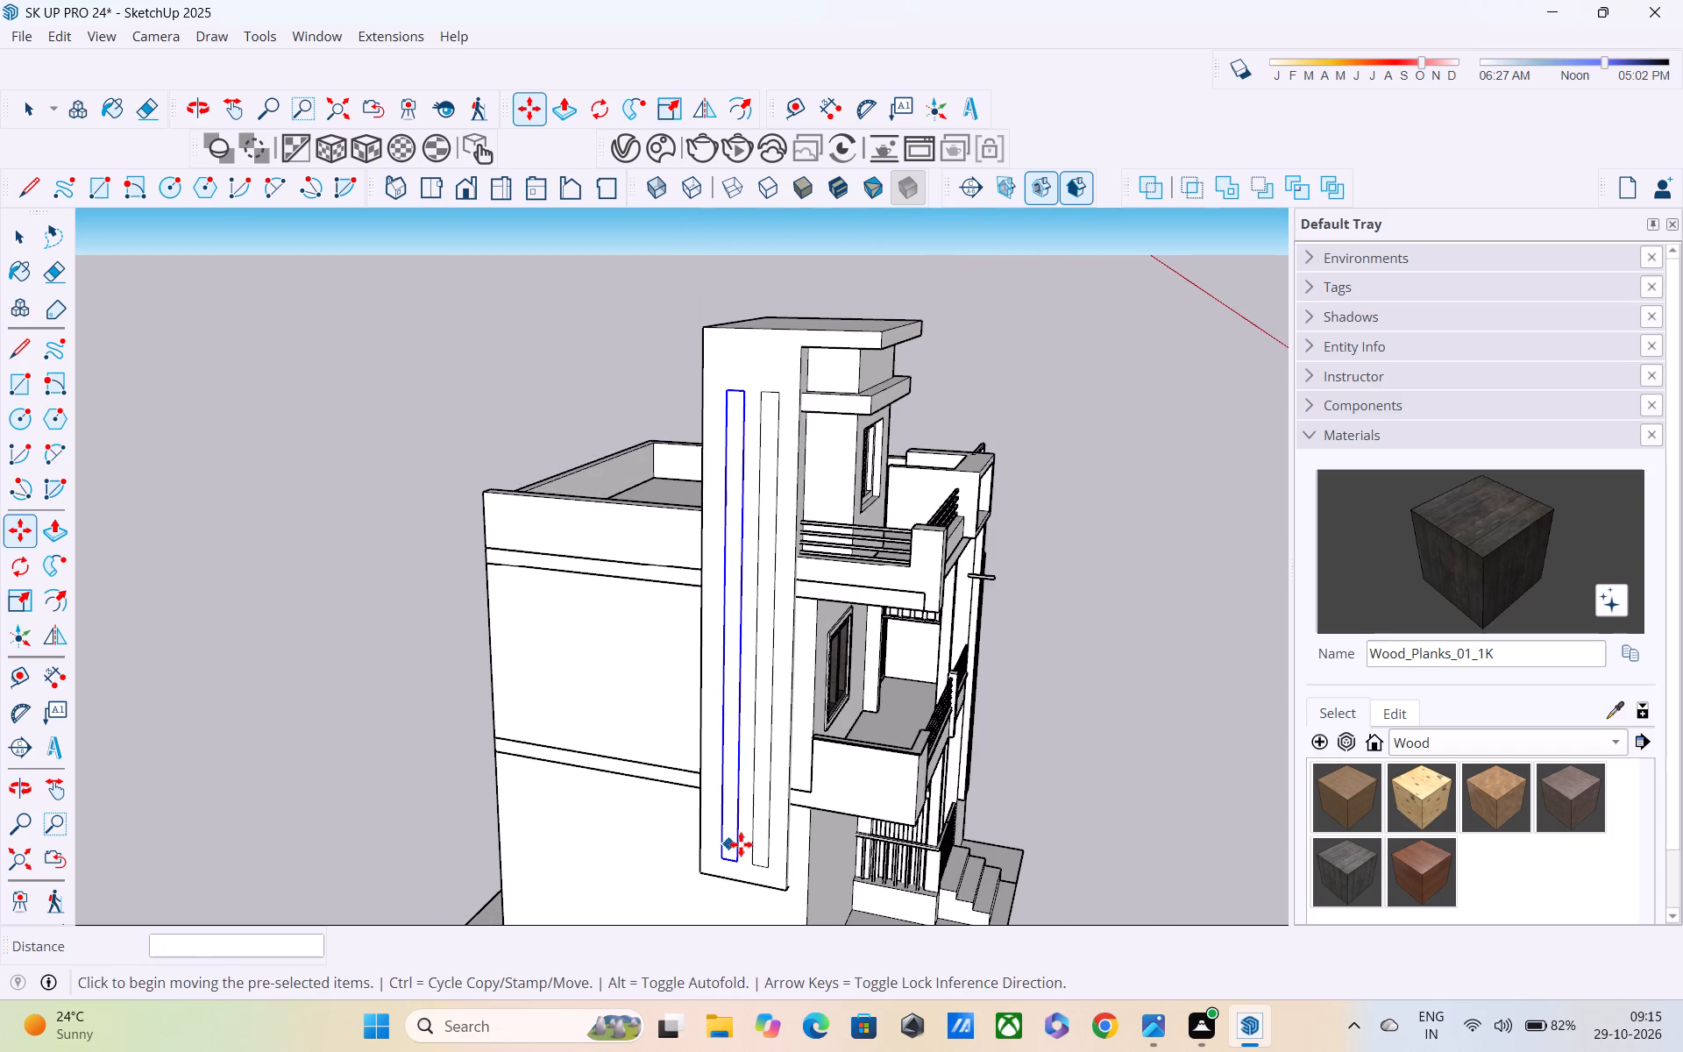
key(space)
middle_drag(760, 821, 550, 672)
key(space)
click(366, 642)
Examine the house elevation from several sides, focusing on the top of the tower and its projecting slabs.
middle_drag(683, 688, 685, 715)
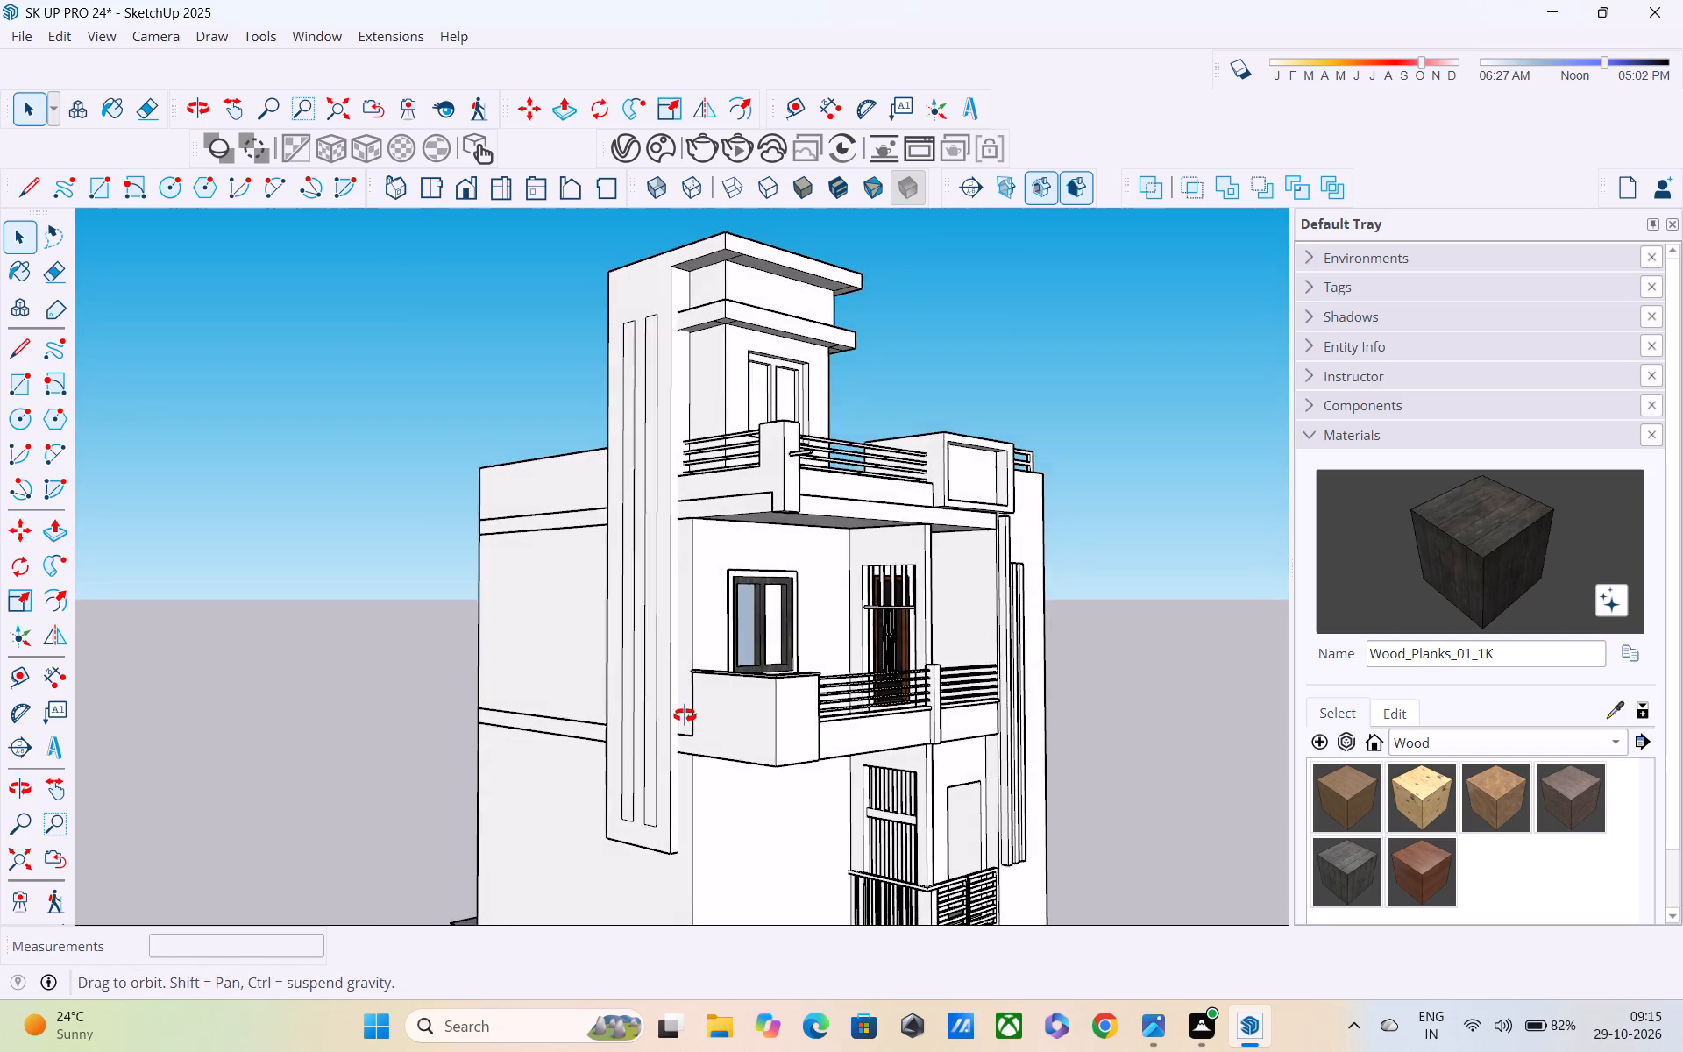
middle_drag(685, 715, 669, 741)
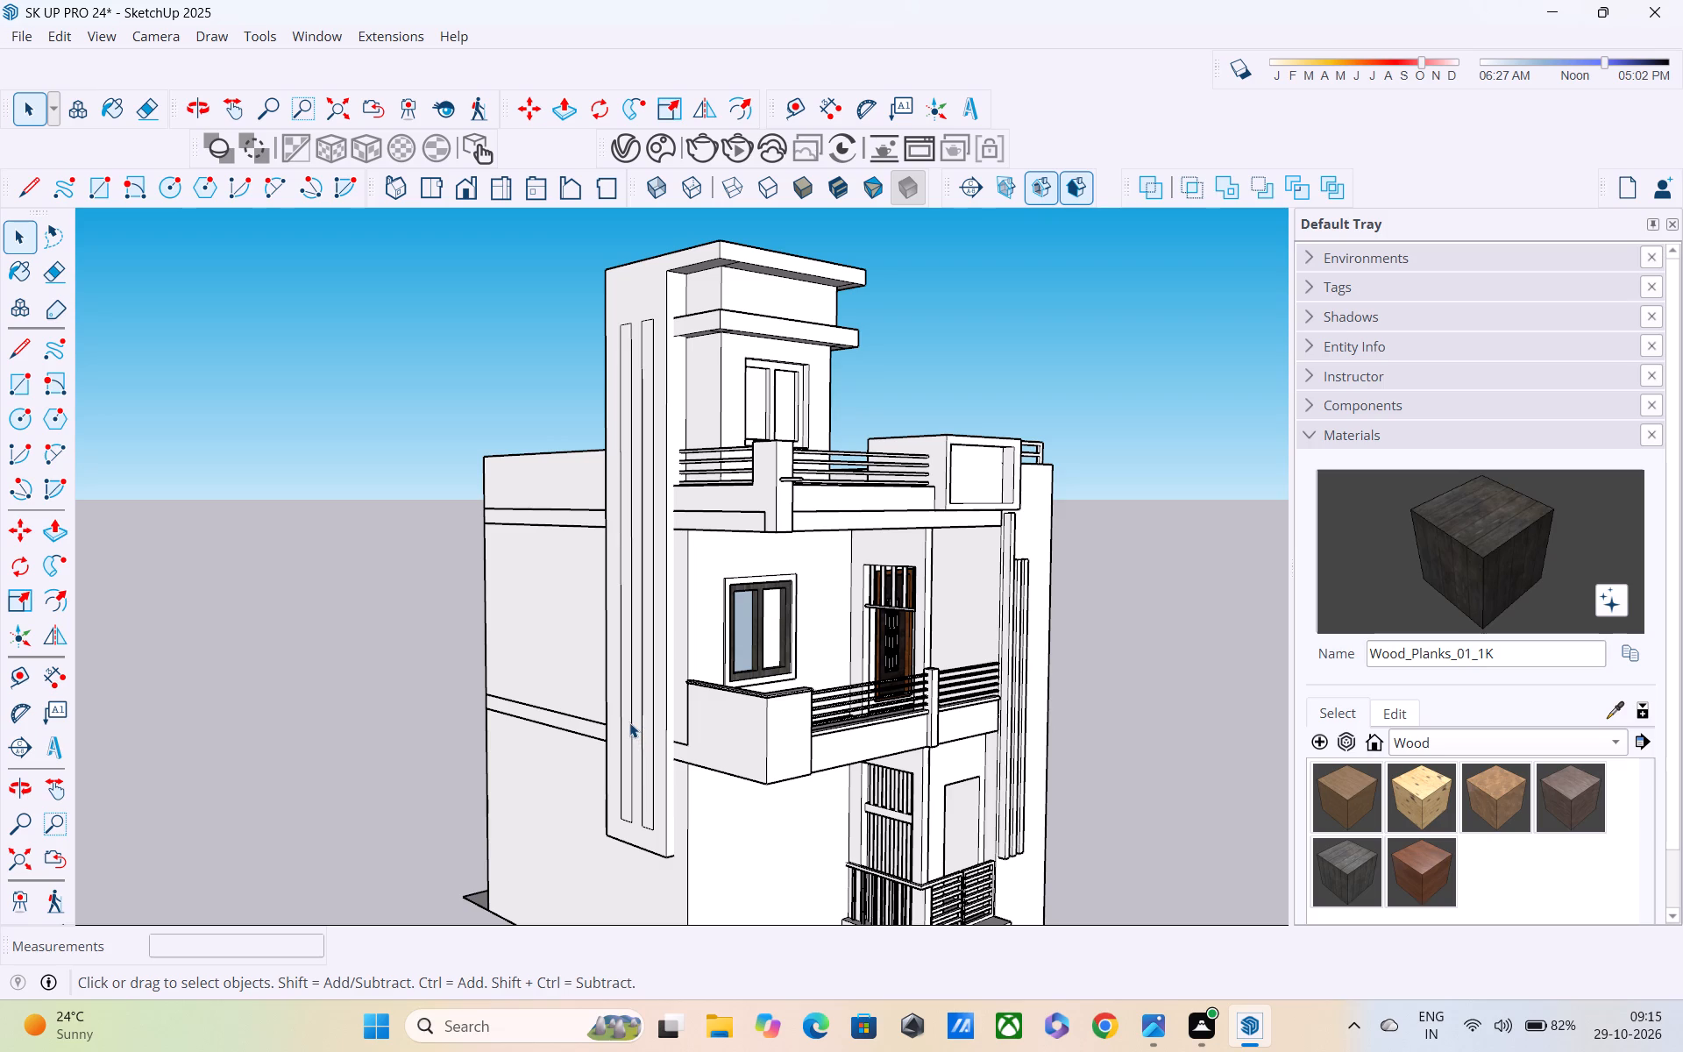
scroll(635, 756, down, 2)
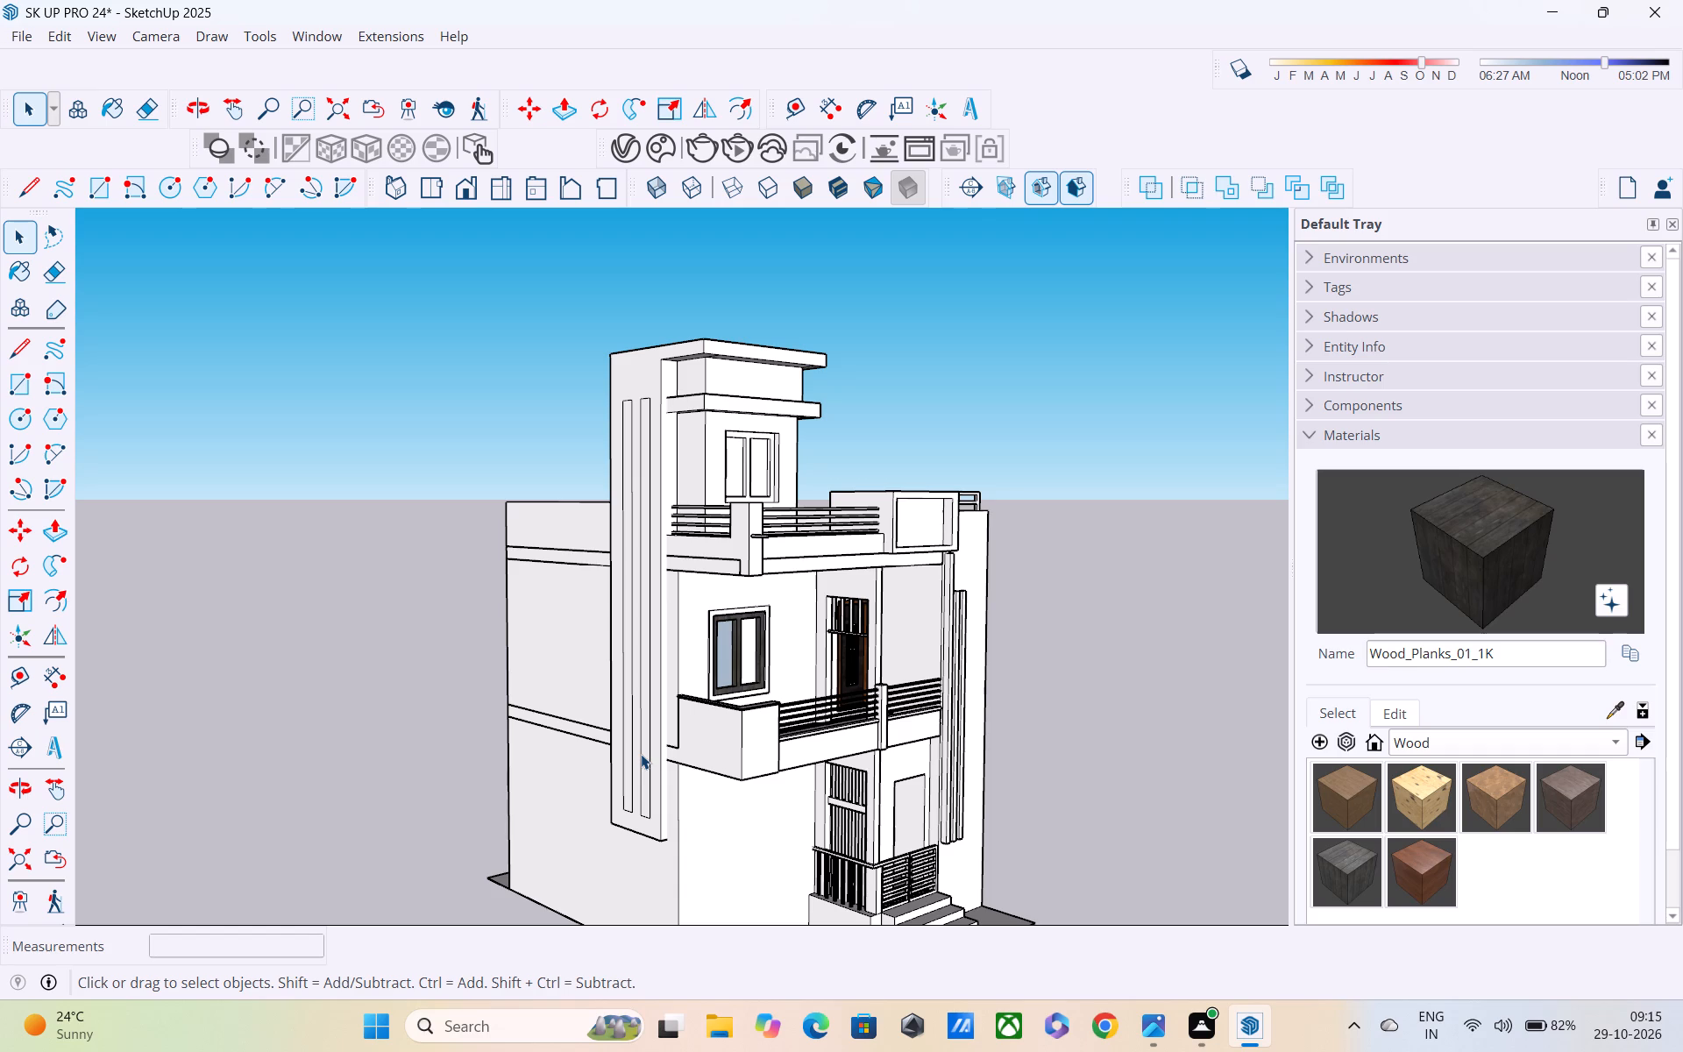
scroll(632, 756, down, 1)
middle_drag(635, 750, 430, 831)
scroll(647, 376, up, 2)
middle_drag(631, 469, 621, 526)
scroll(621, 526, down, 2)
shift+middle_drag(621, 557, 621, 674)
middle_drag(684, 558, 684, 558)
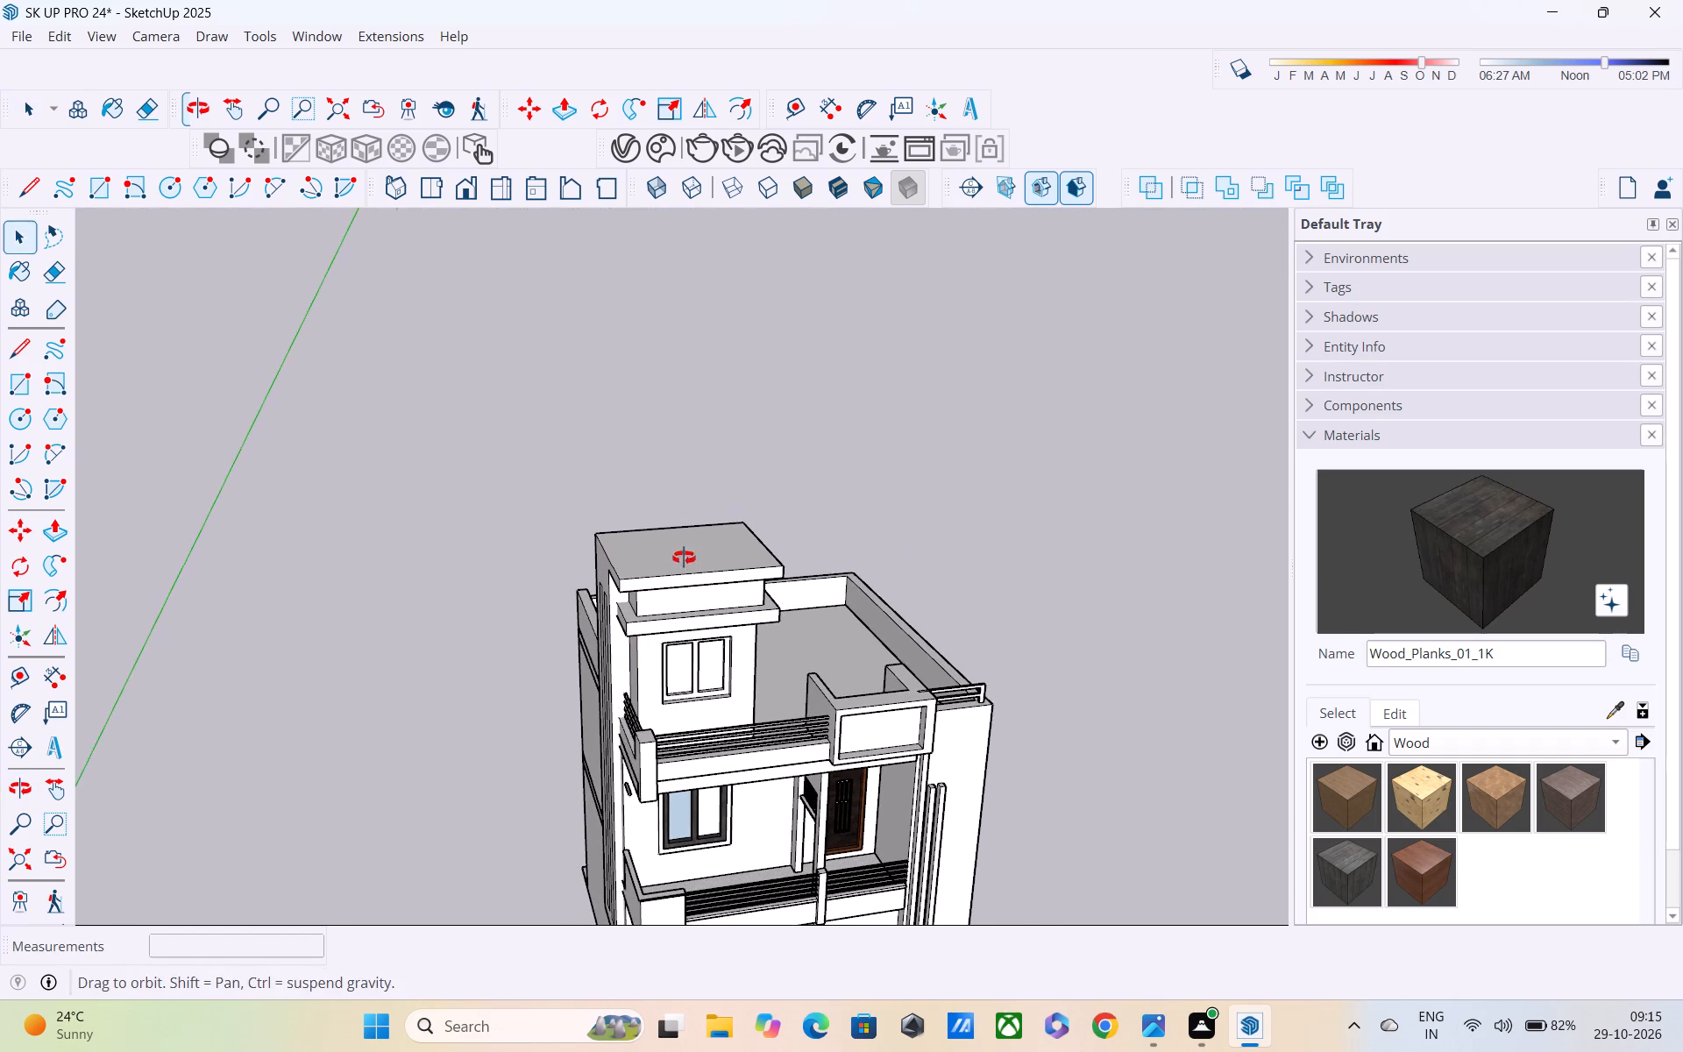
middle_drag(684, 558, 689, 378)
scroll(689, 389, up, 1)
scroll(692, 506, up, 3)
scroll(692, 508, down, 1)
scroll(690, 508, up, 3)
shift+middle_drag(685, 573, 702, 439)
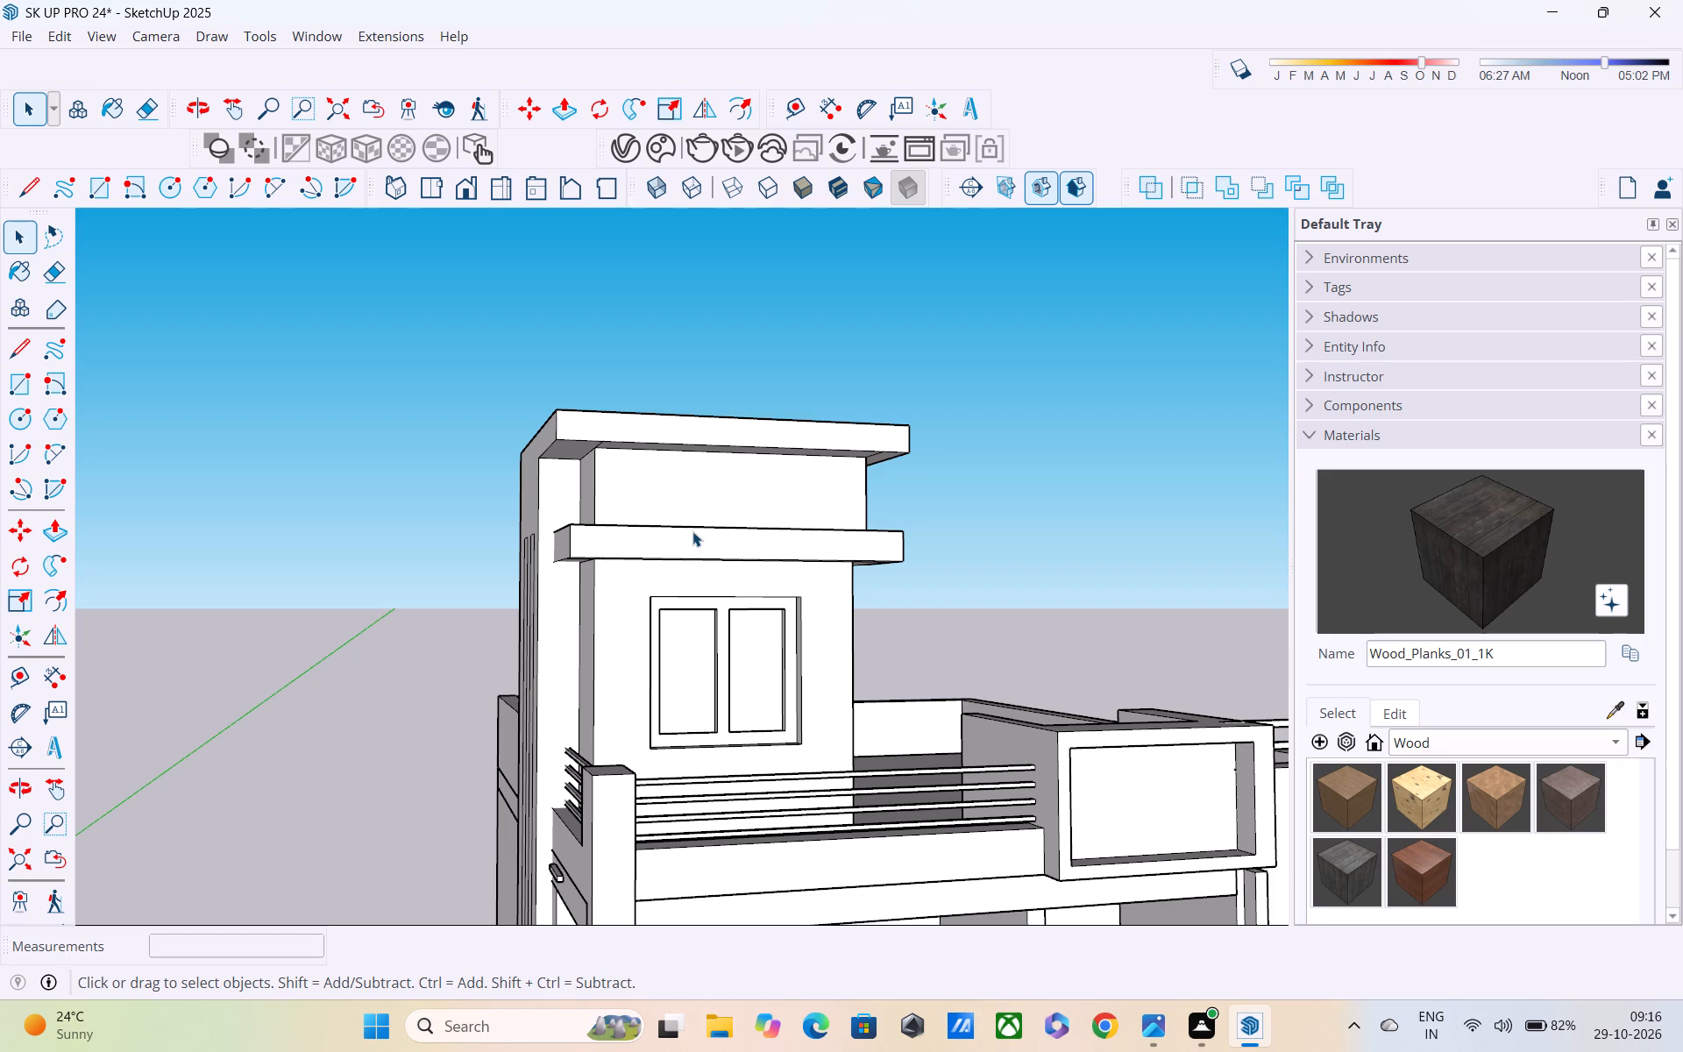
middle_drag(692, 530, 828, 591)
middle_drag(671, 462, 742, 560)
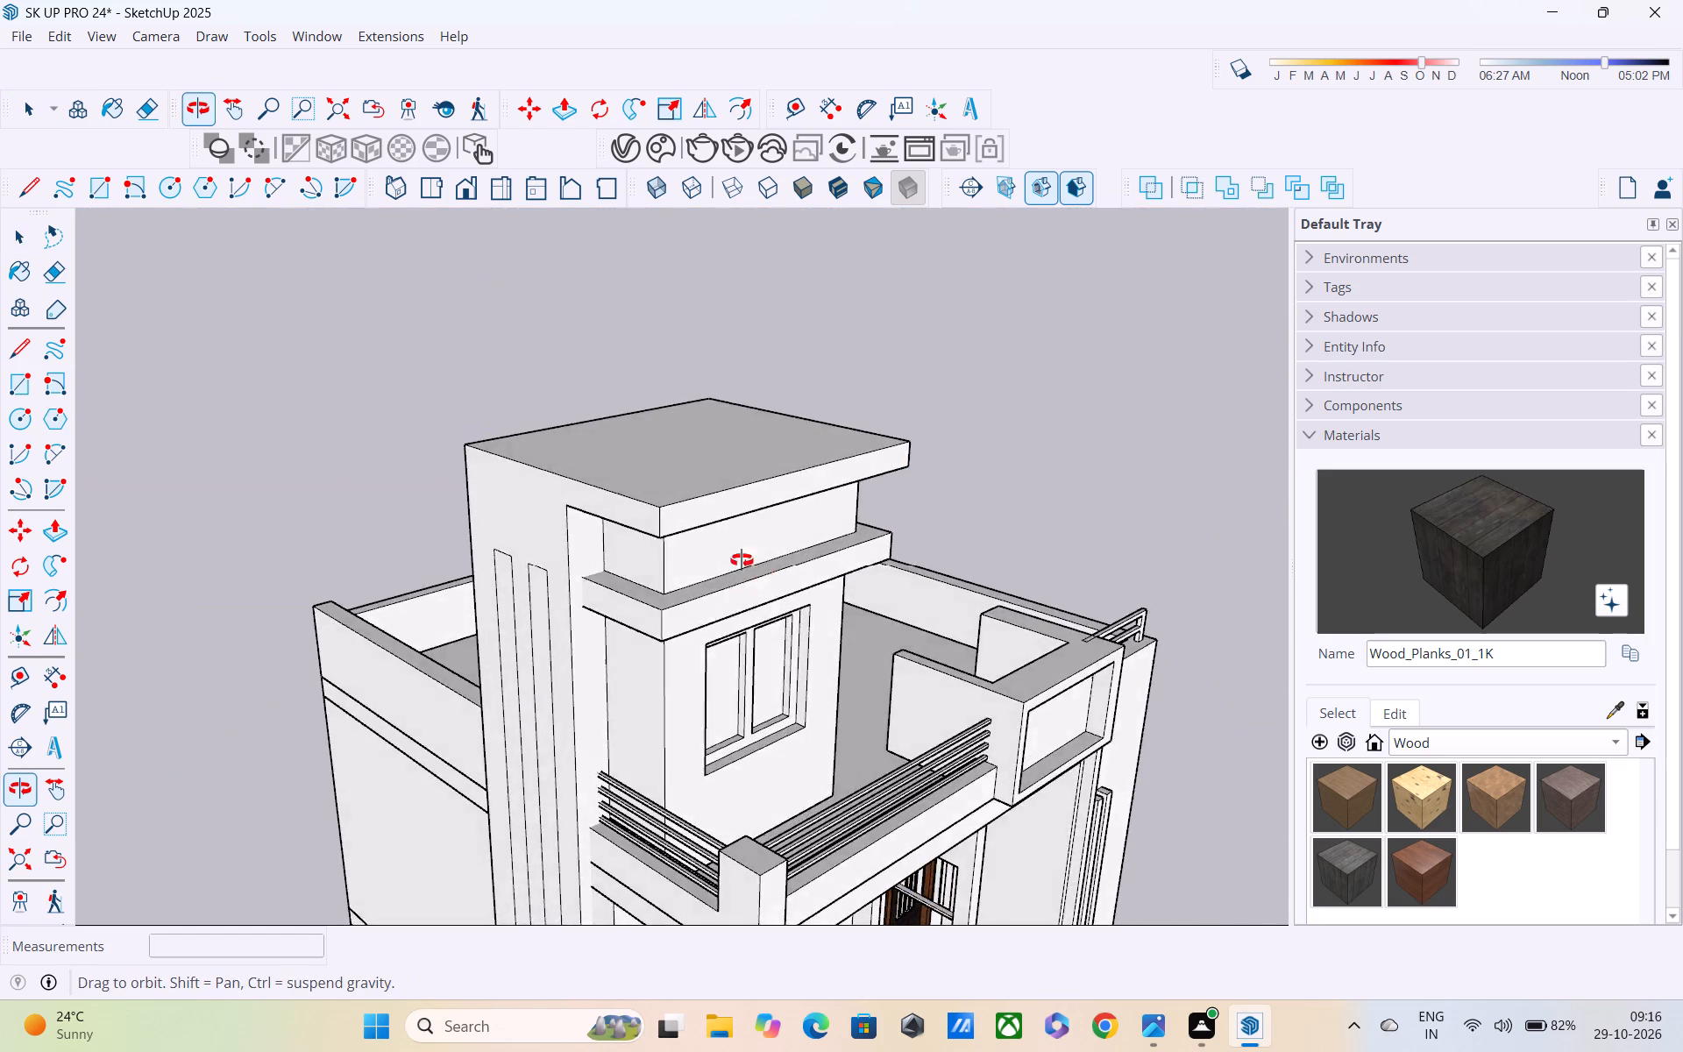
middle_drag(742, 560, 624, 444)
scroll(633, 450, up, 5)
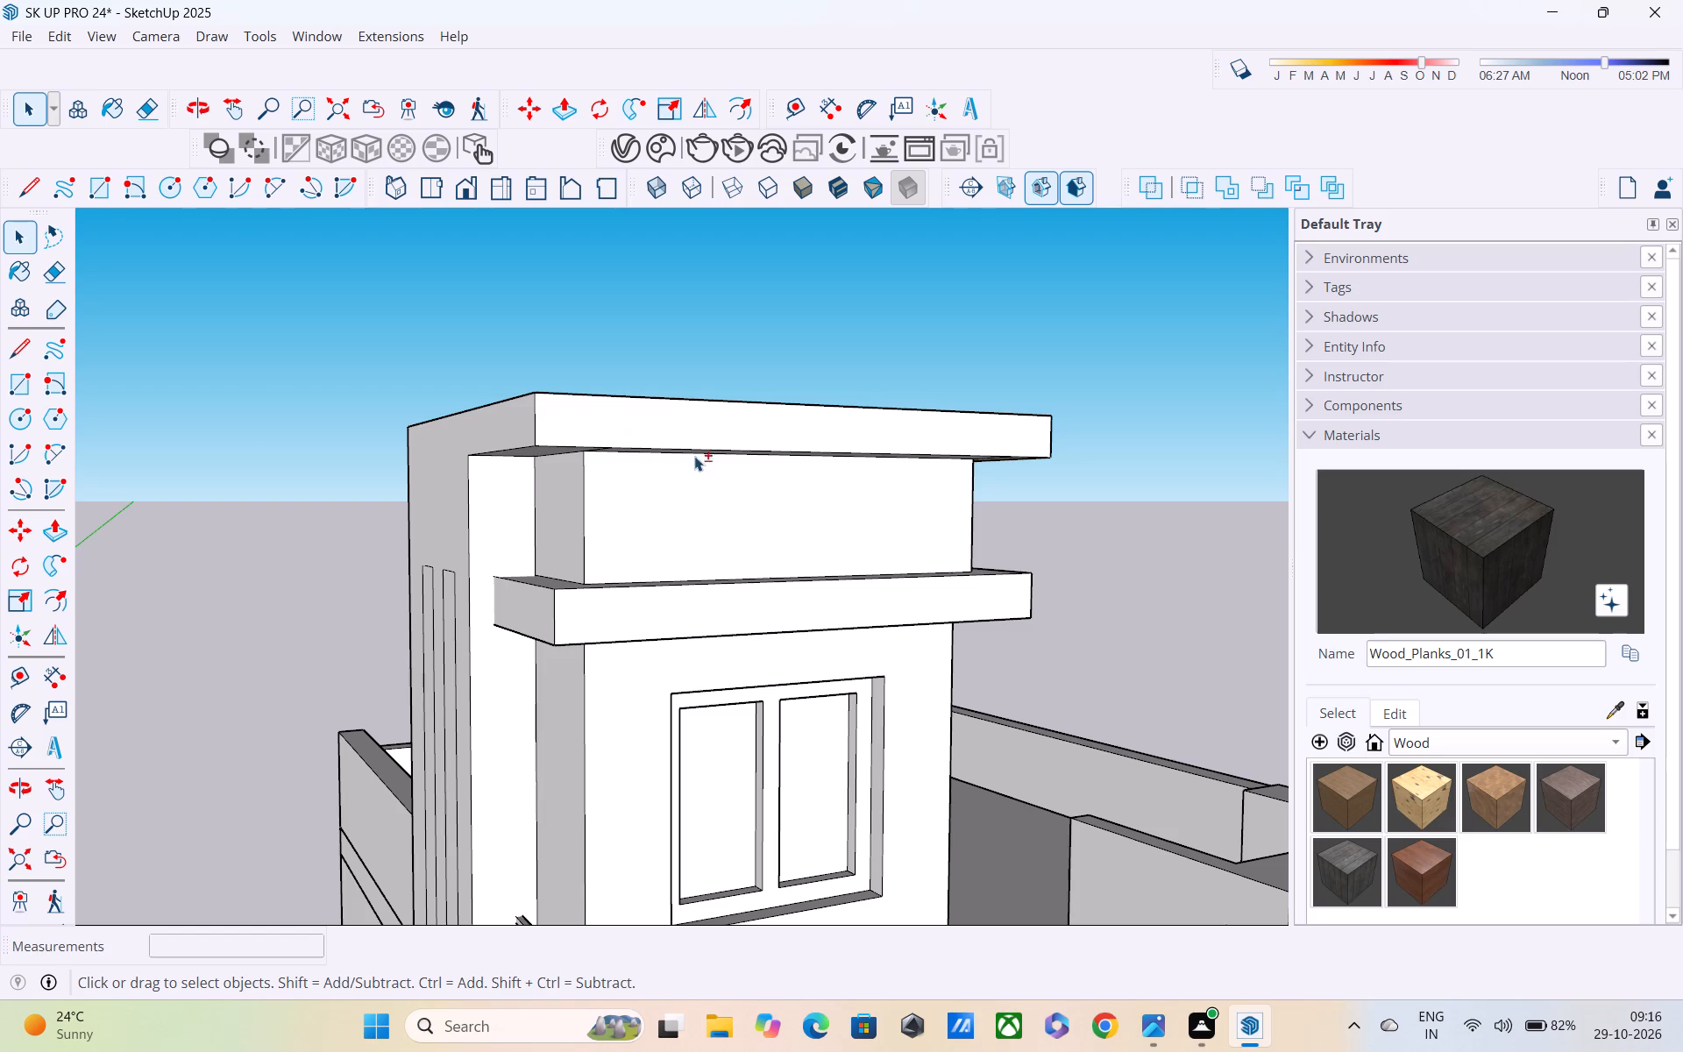
middle_drag(742, 494, 523, 464)
scroll(521, 460, up, 1)
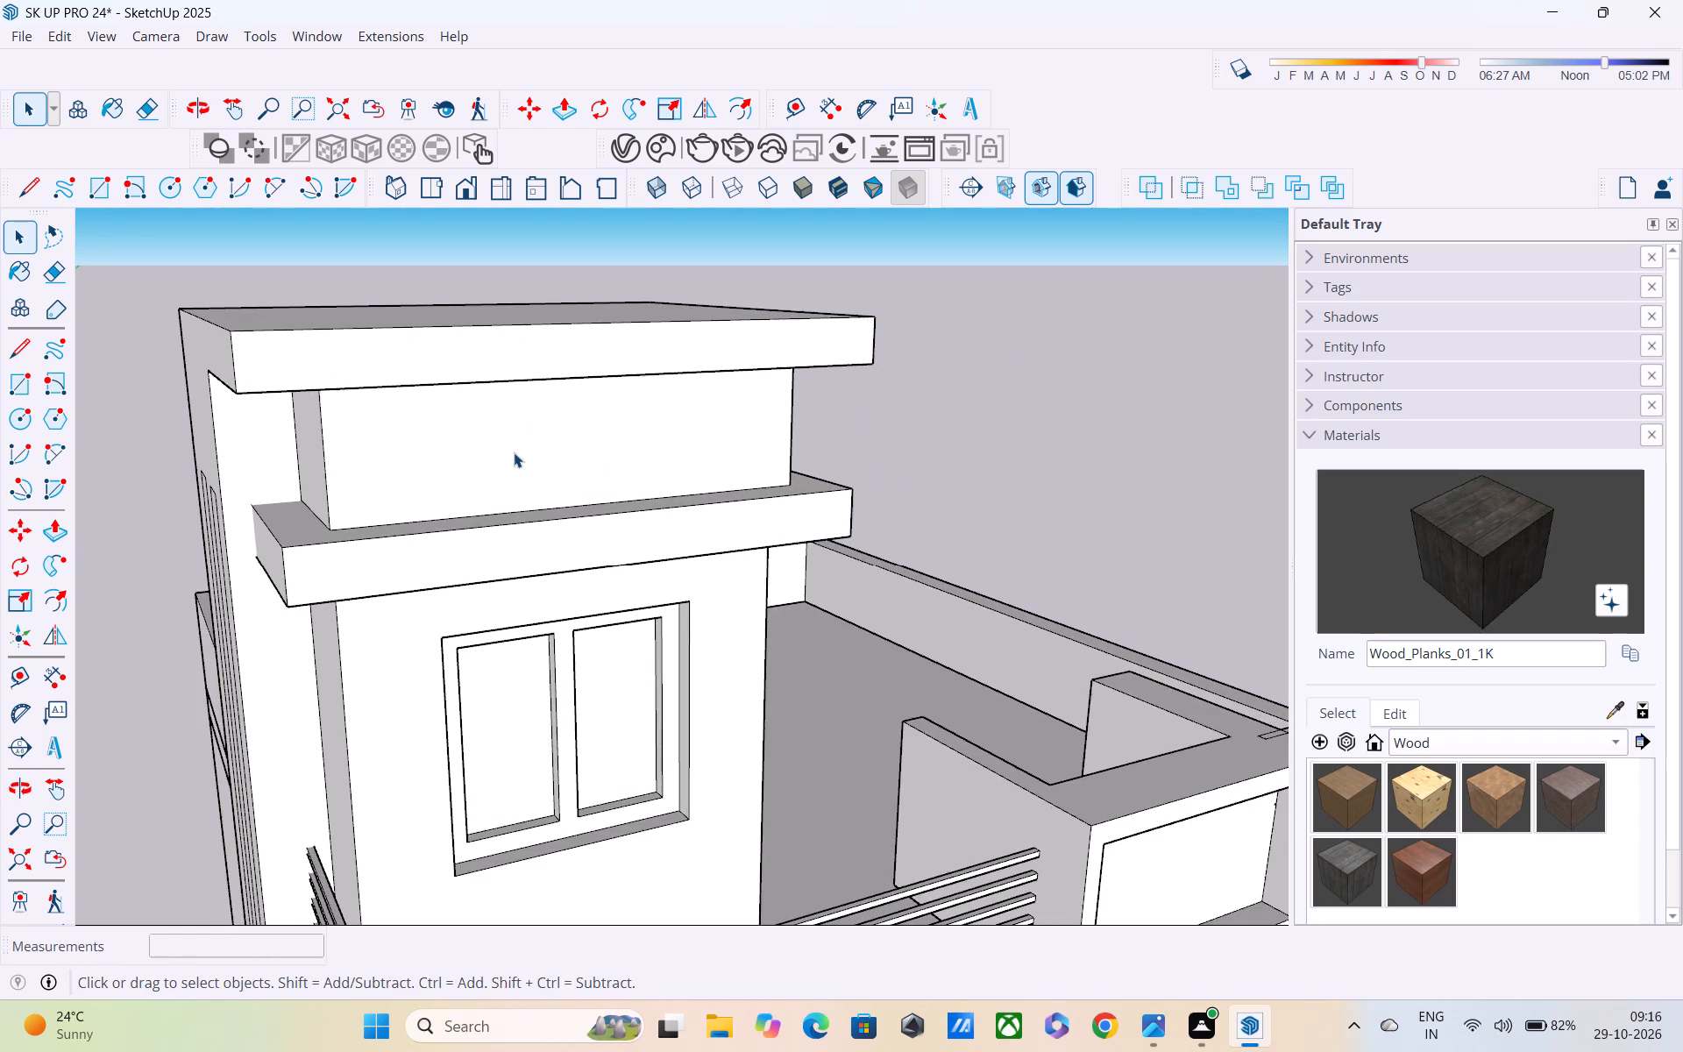
scroll(514, 452, down, 2)
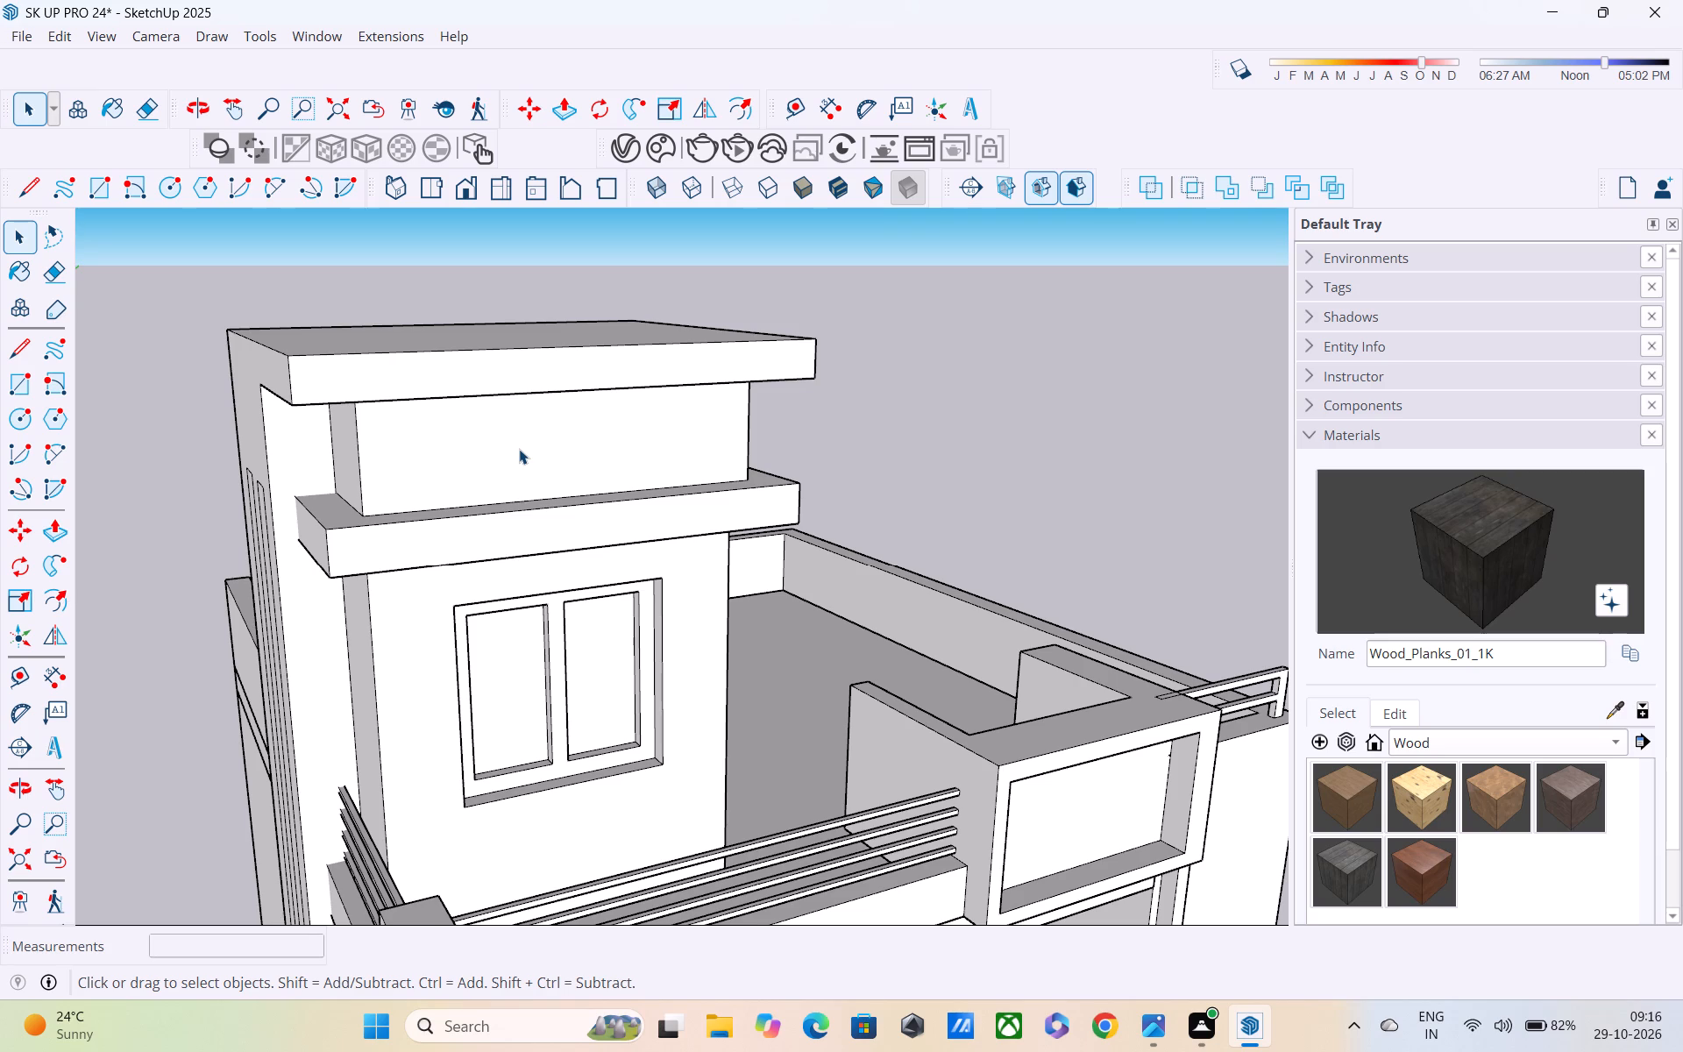
middle_drag(519, 451, 492, 380)
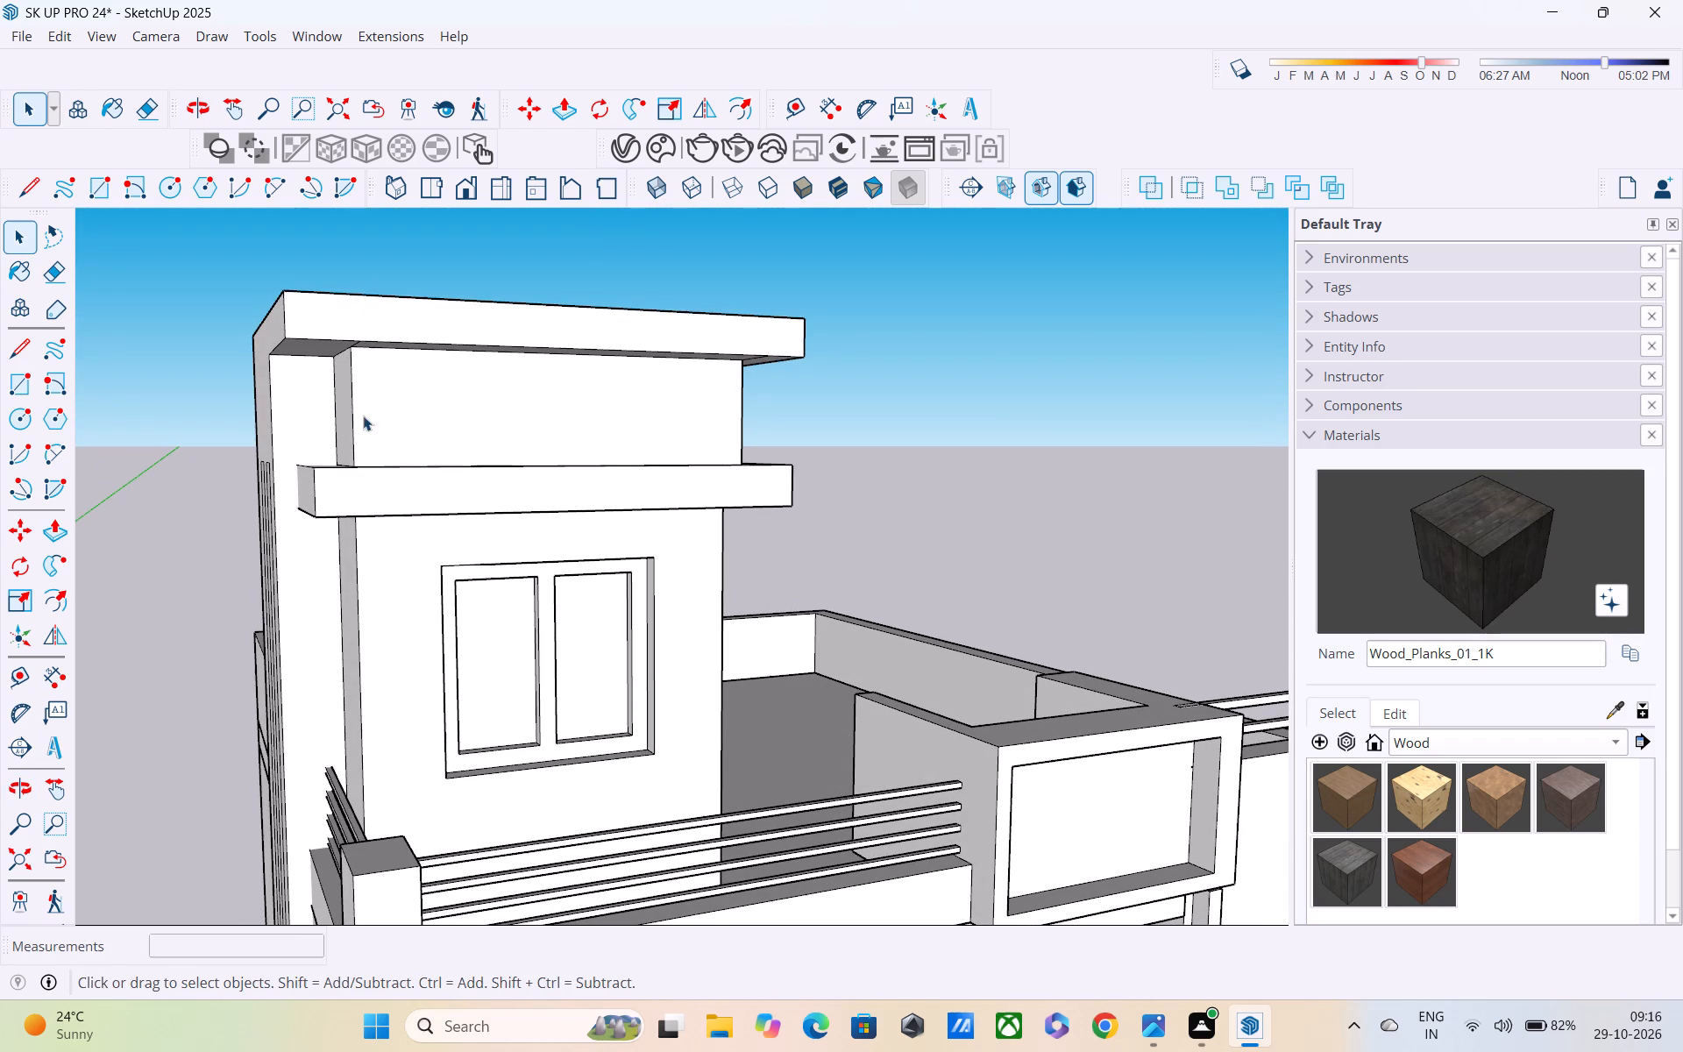
Copy the front vertical corner edge between the tower's two projecting slabs about 3' 3" across the front face.
click(351, 390)
key(m)
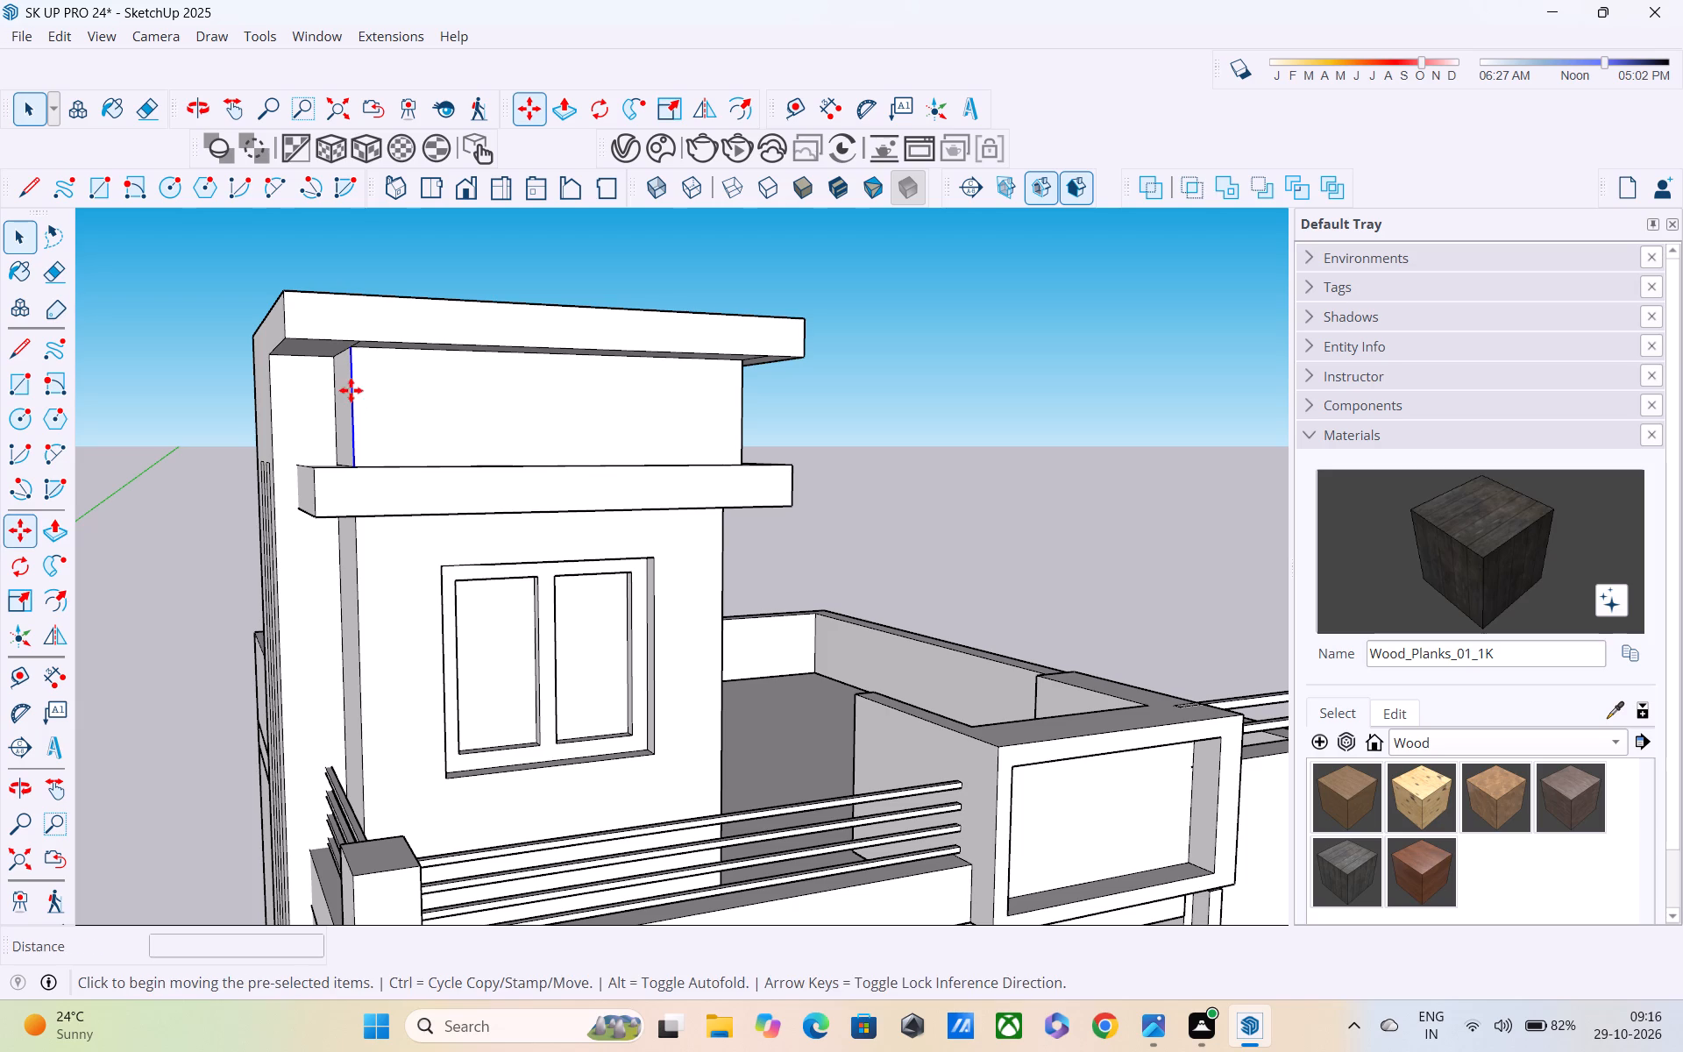
middle_drag(352, 463, 361, 538)
scroll(360, 534, up, 4)
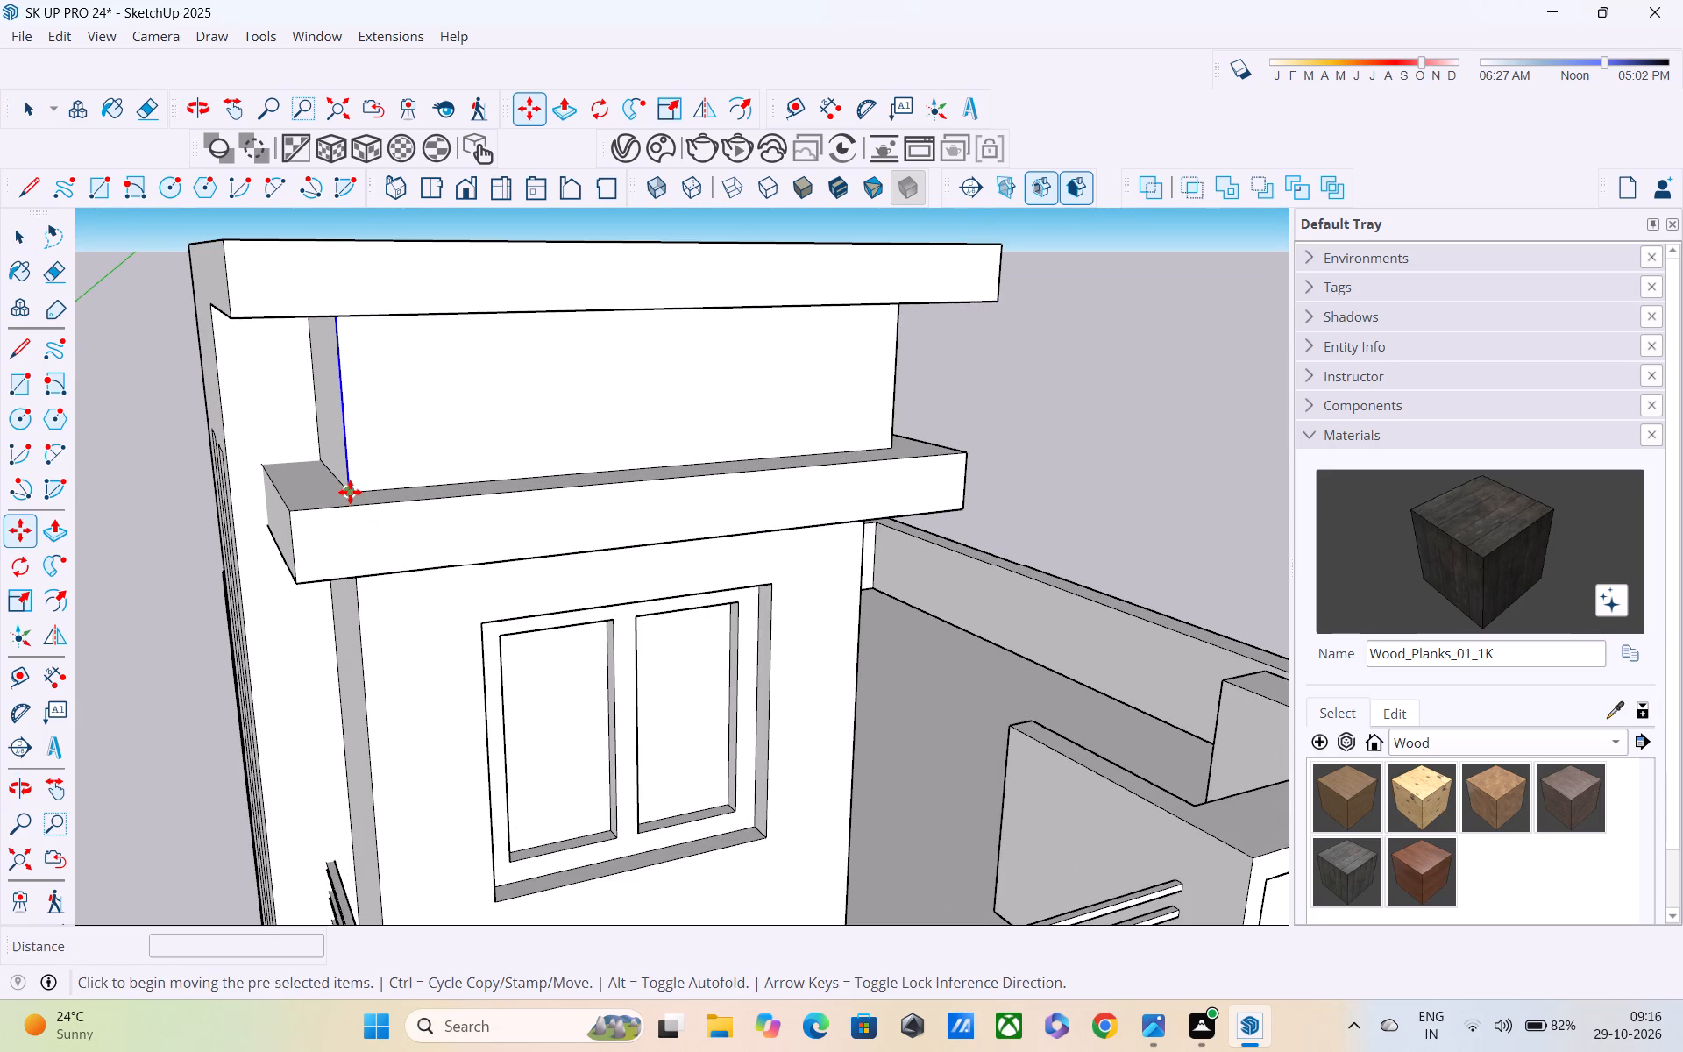
click(350, 492)
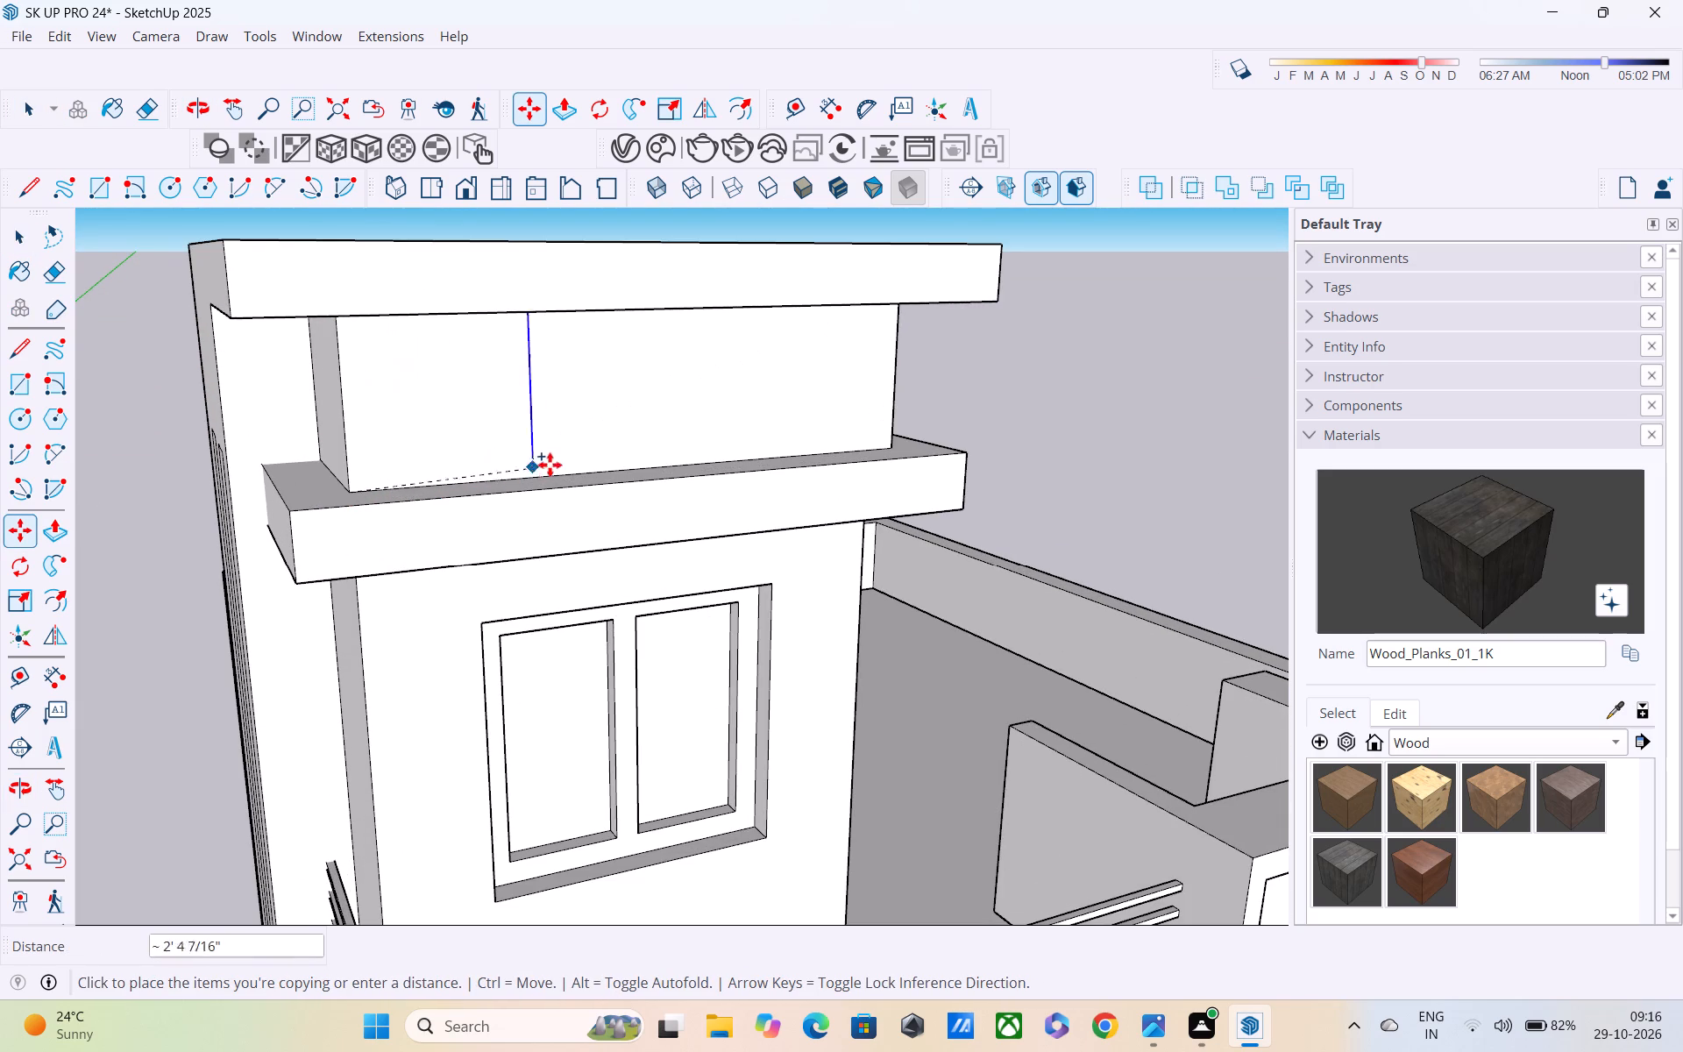
middle_drag(551, 465, 429, 420)
middle_drag(560, 437, 560, 462)
scroll(560, 462, up, 4)
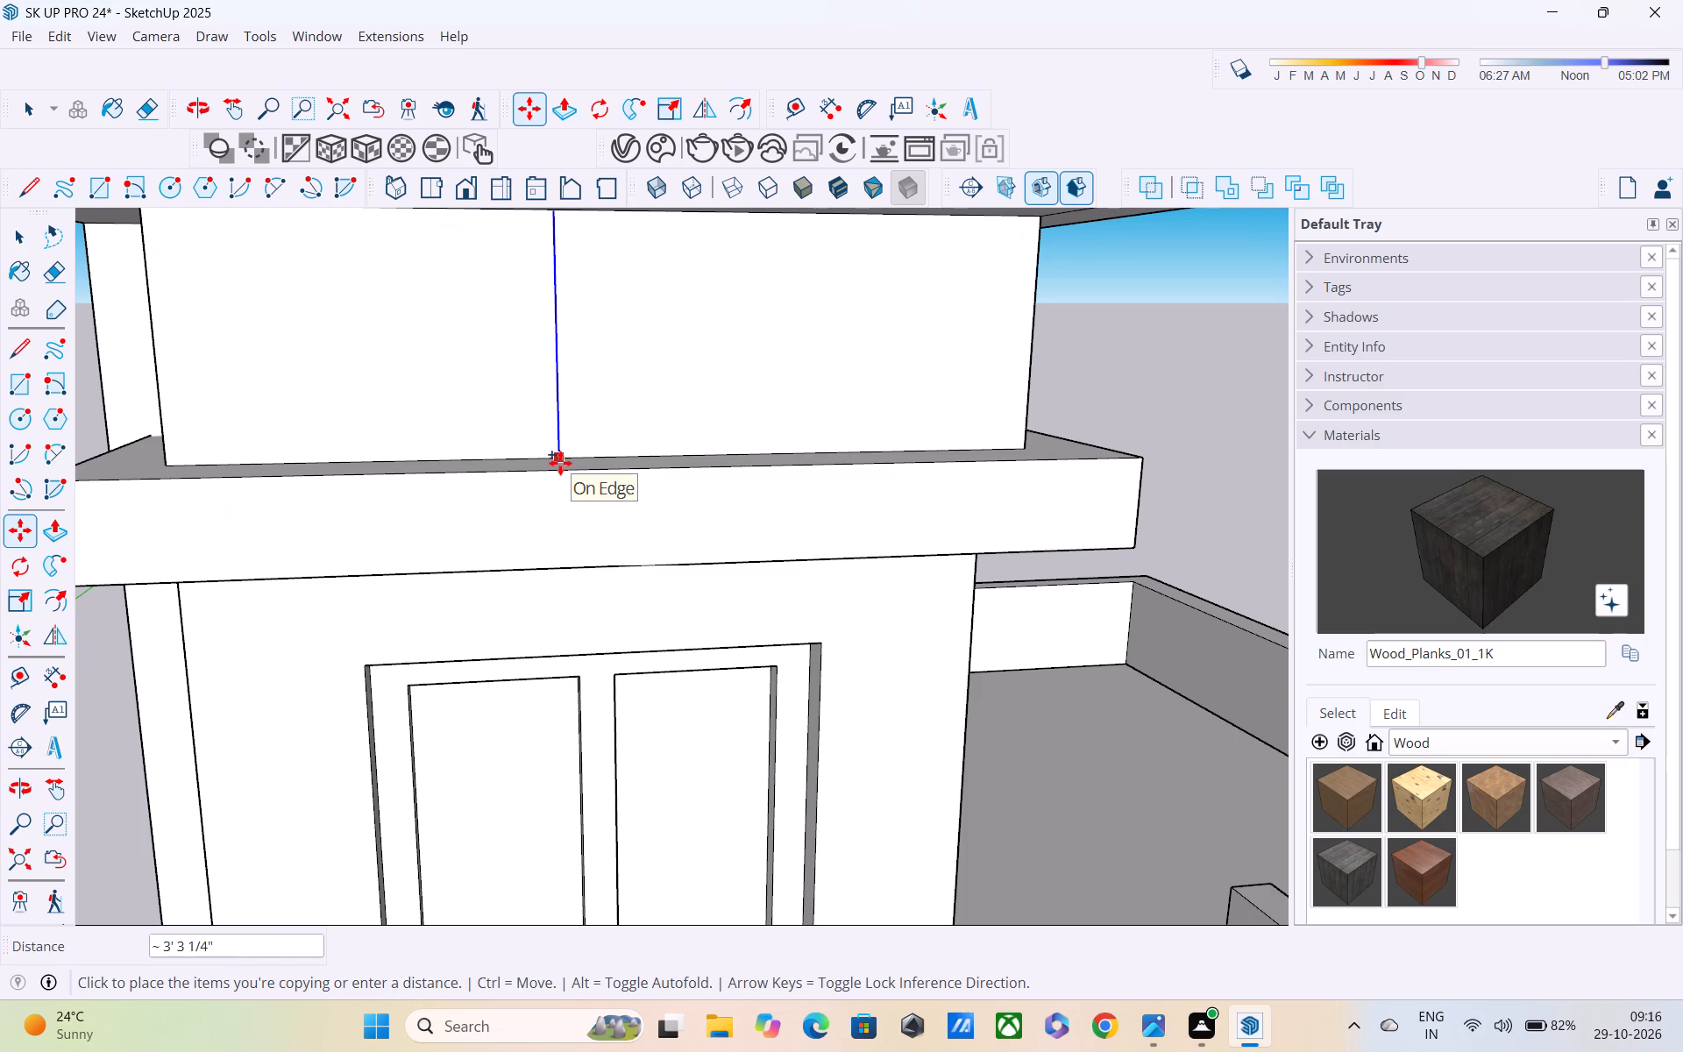
click(560, 463)
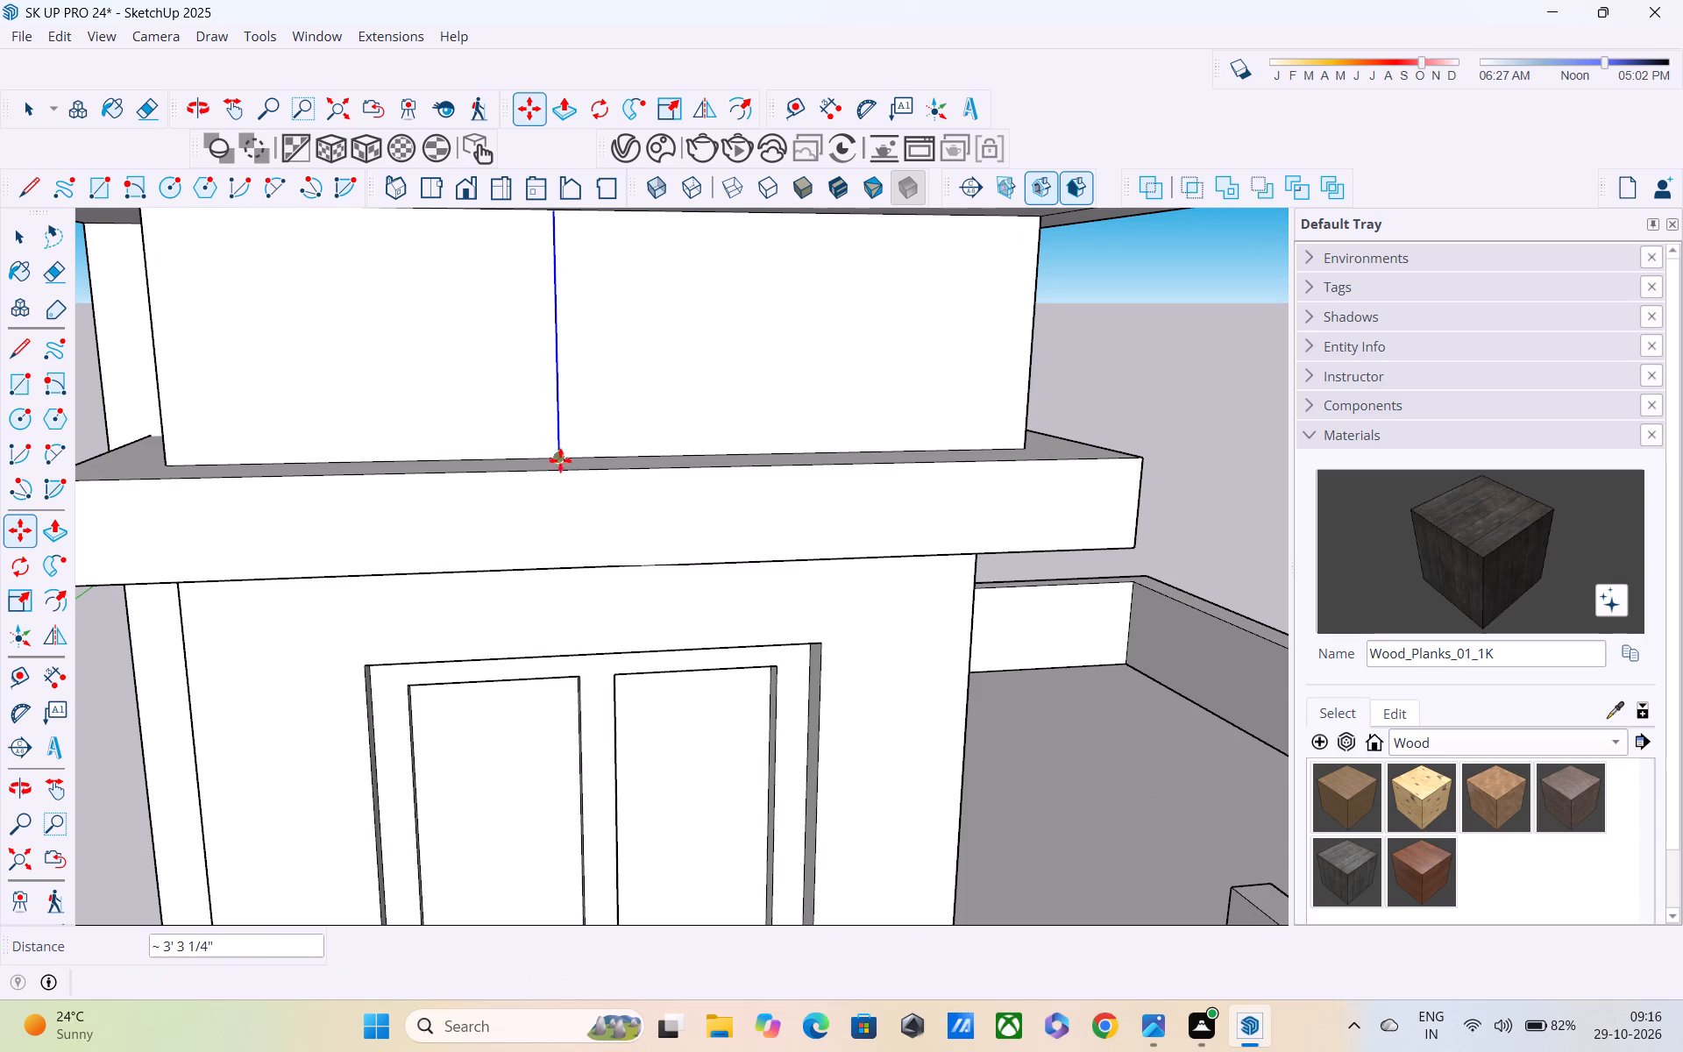
Copy the new vertical edge about 2 7/16" further across the front face to outline a narrow vertical strip.
click(559, 456)
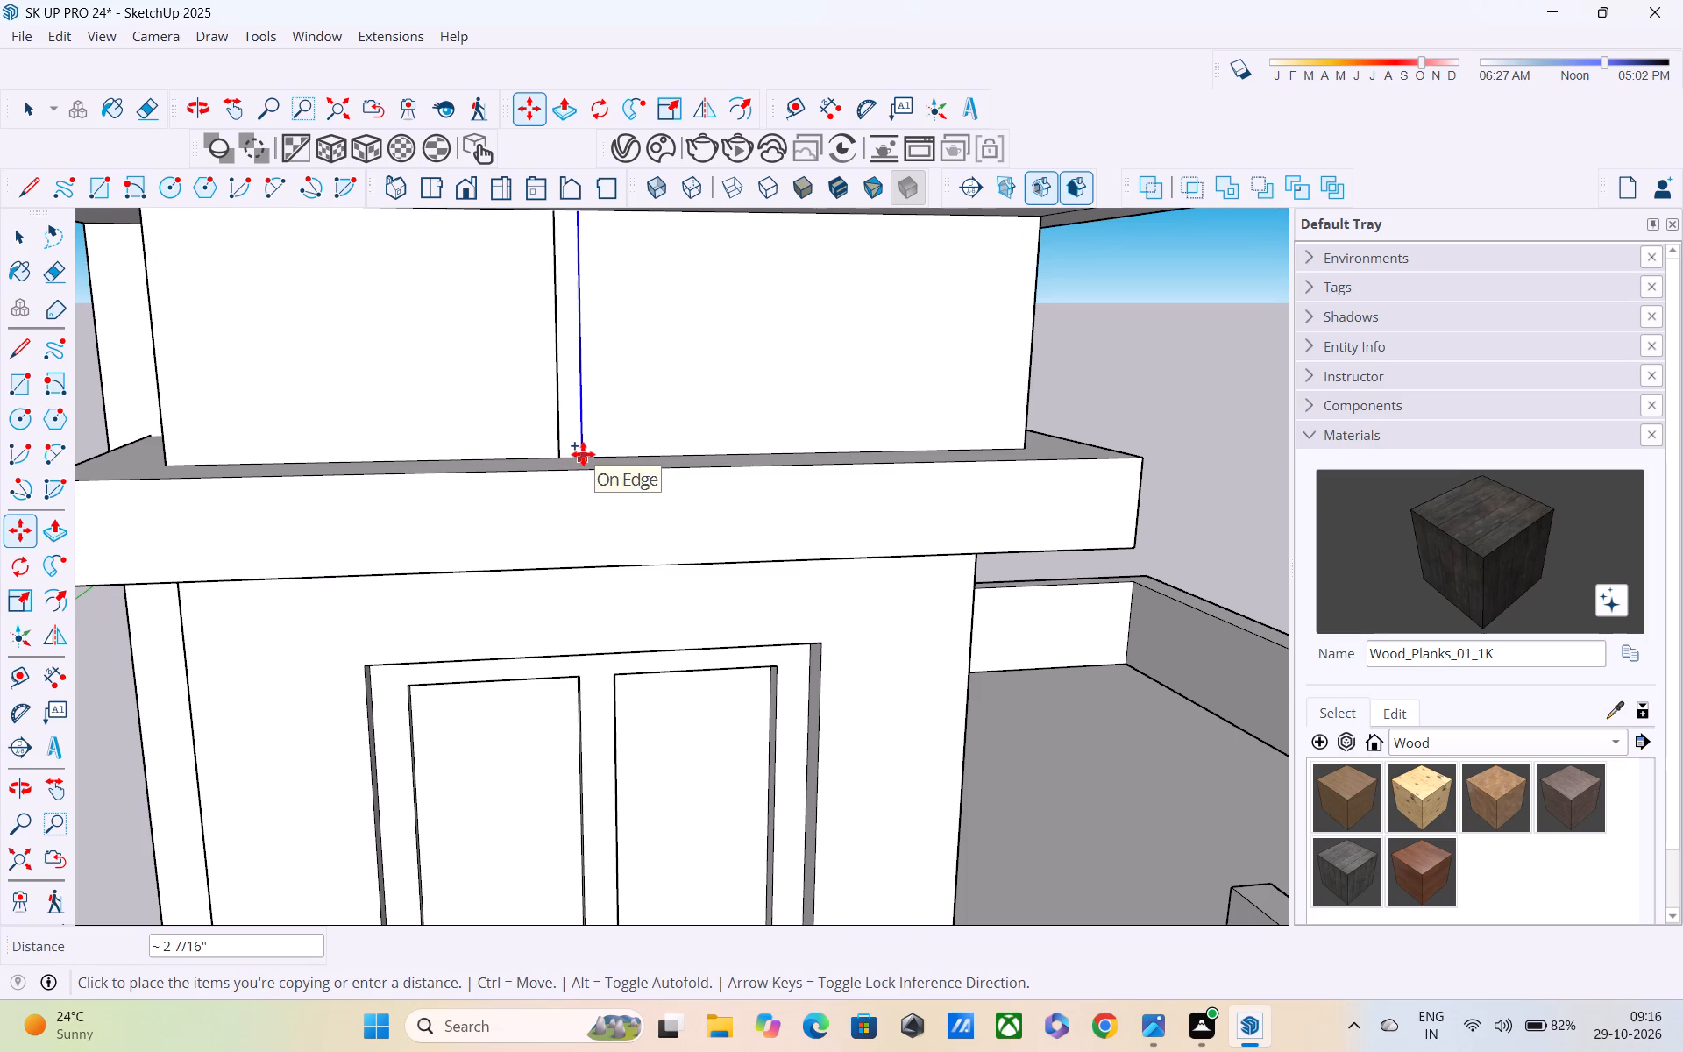
click(584, 454)
scroll(580, 455, down, 7)
middle_drag(543, 430, 780, 331)
middle_drag(620, 279, 749, 354)
scroll(720, 349, up, 4)
middle_drag(697, 333, 659, 217)
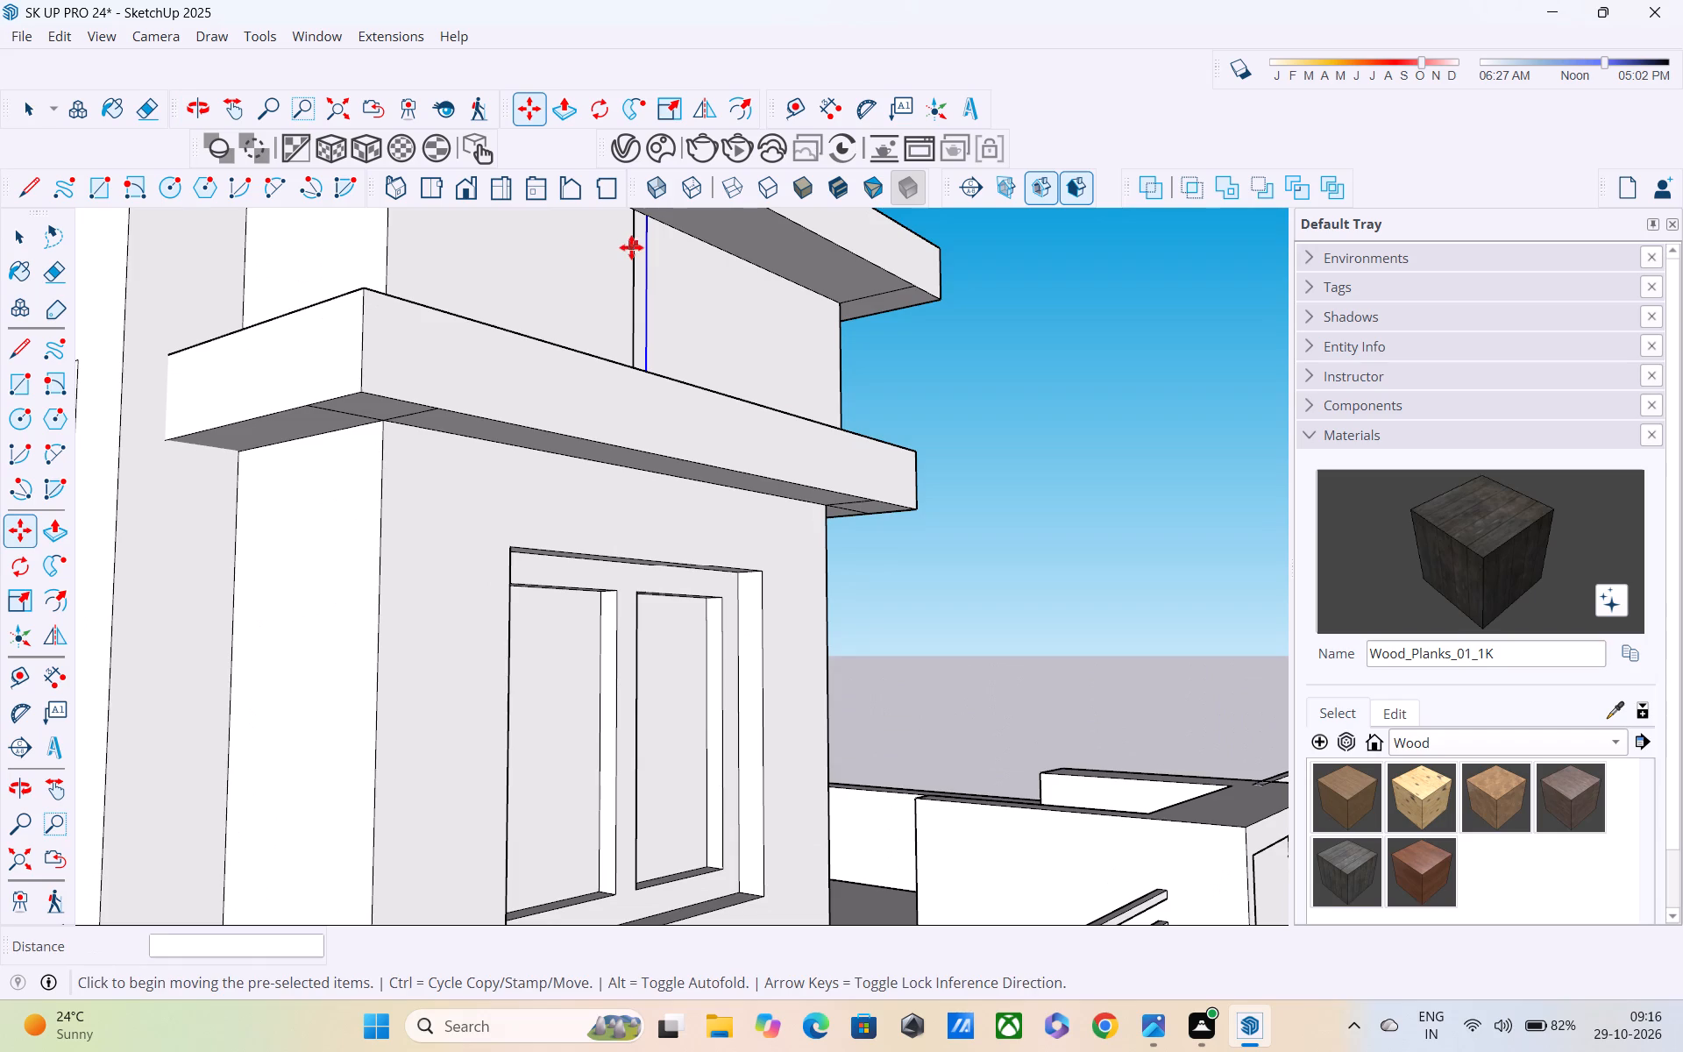
Select the top edge of the front face between the slabs and draw a 4" line down its corner from that edge.
shift+middle_drag(633, 253, 738, 443)
scroll(653, 382, up, 3)
click(646, 372)
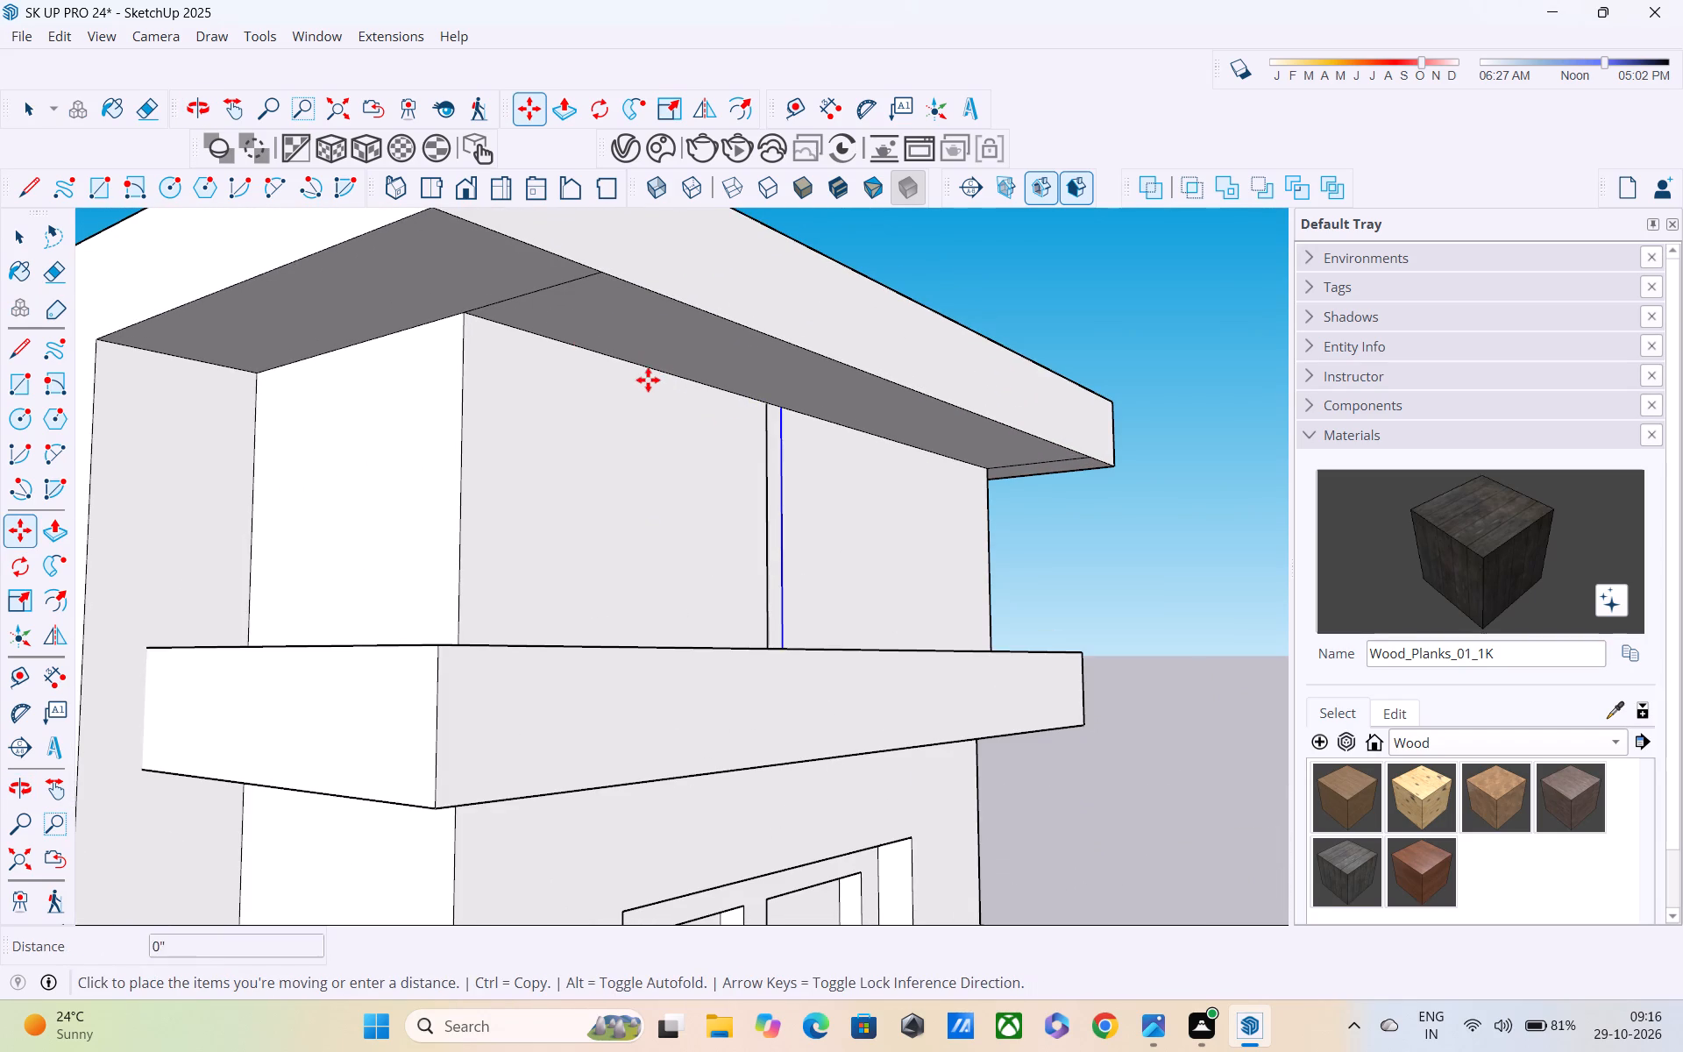
key(space)
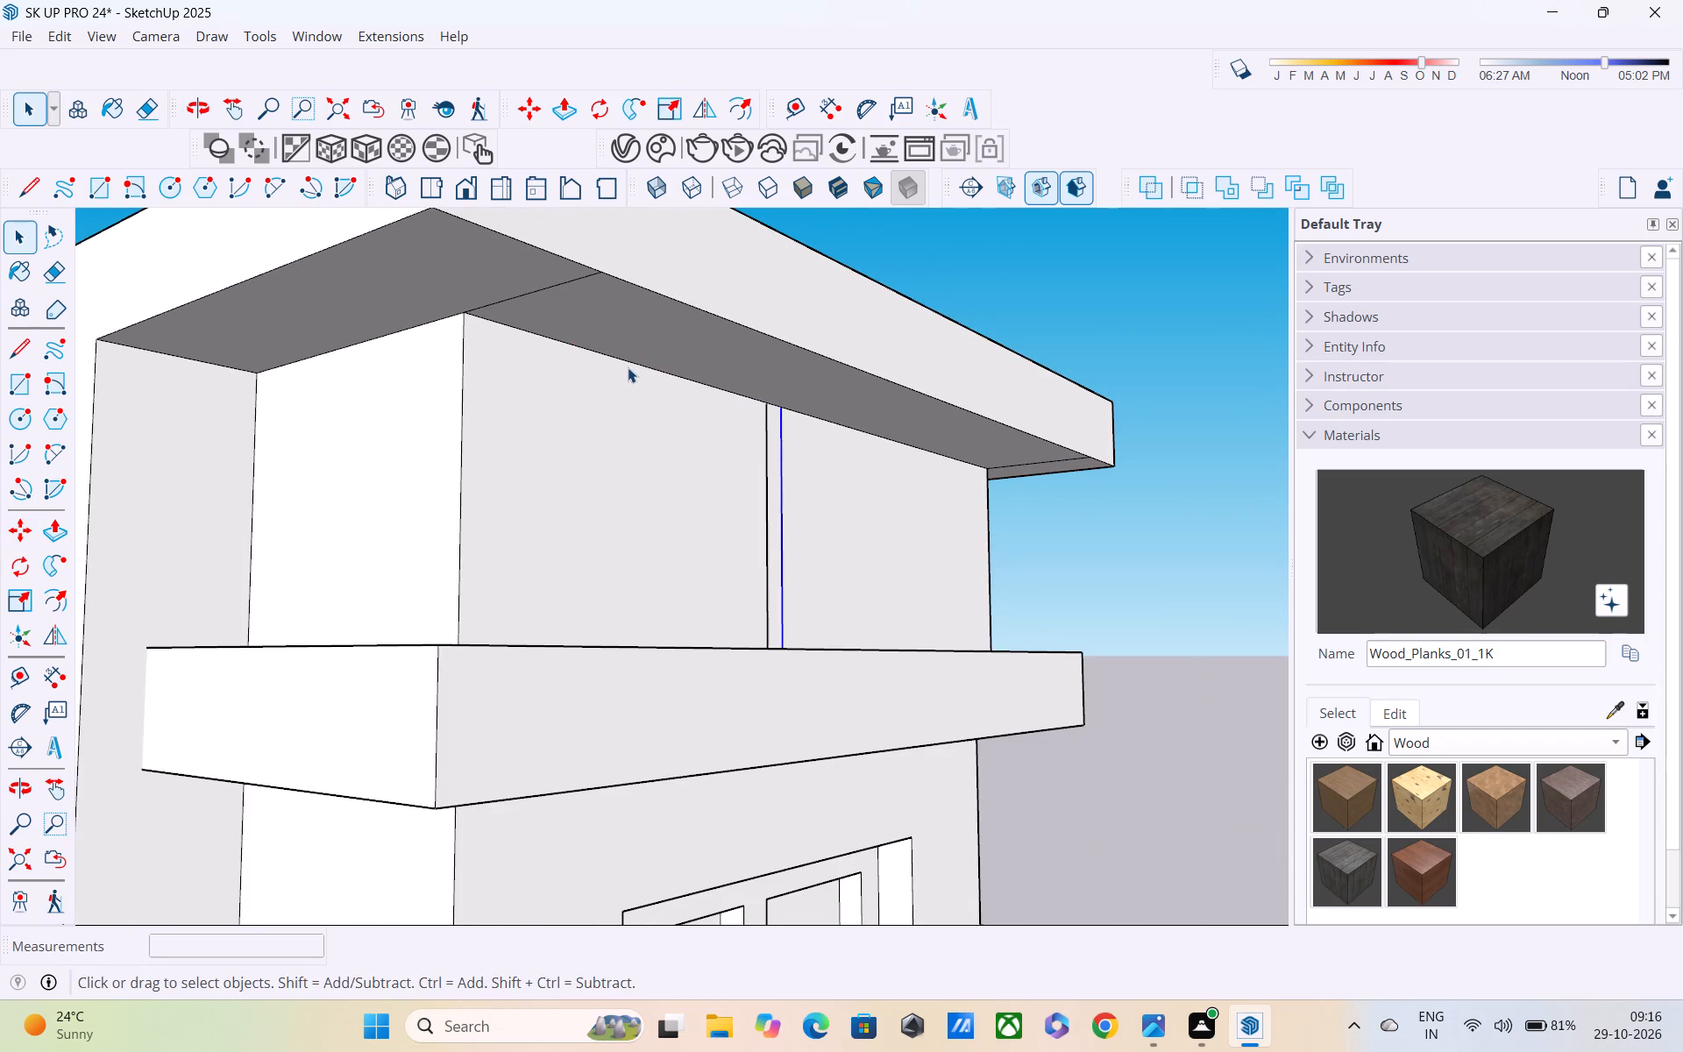
click(620, 359)
key(m)
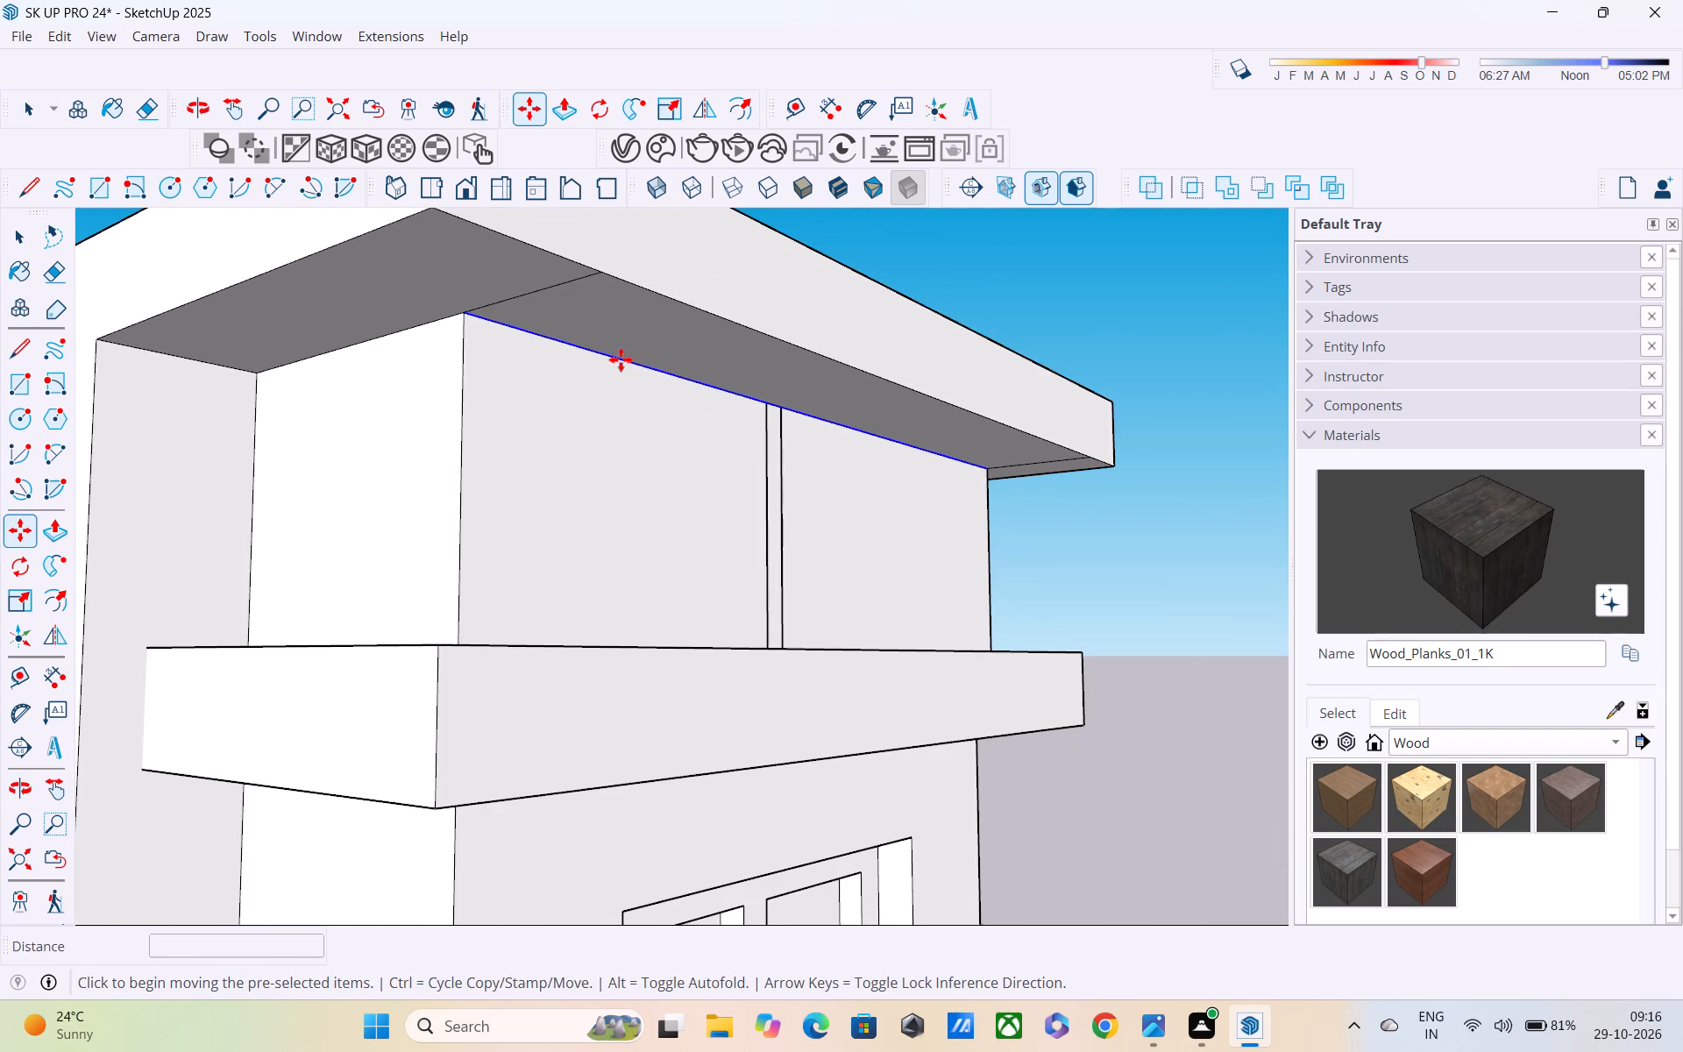
key(space)
key(l)
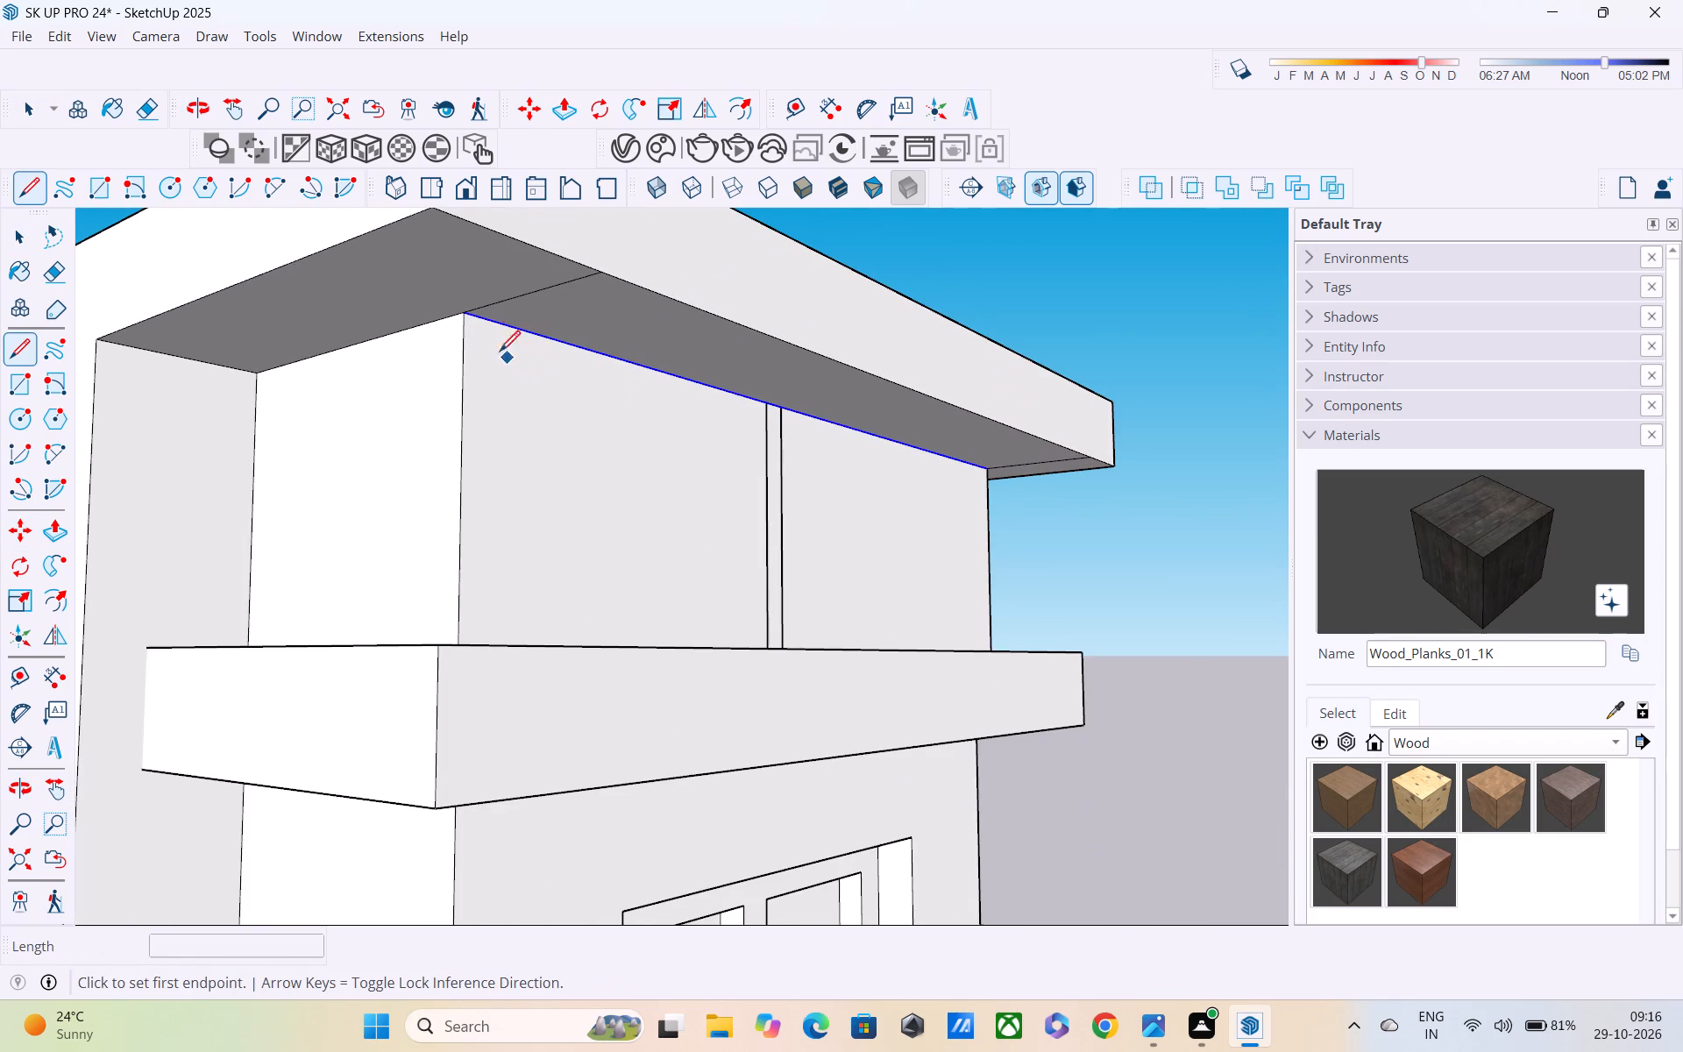
click(461, 322)
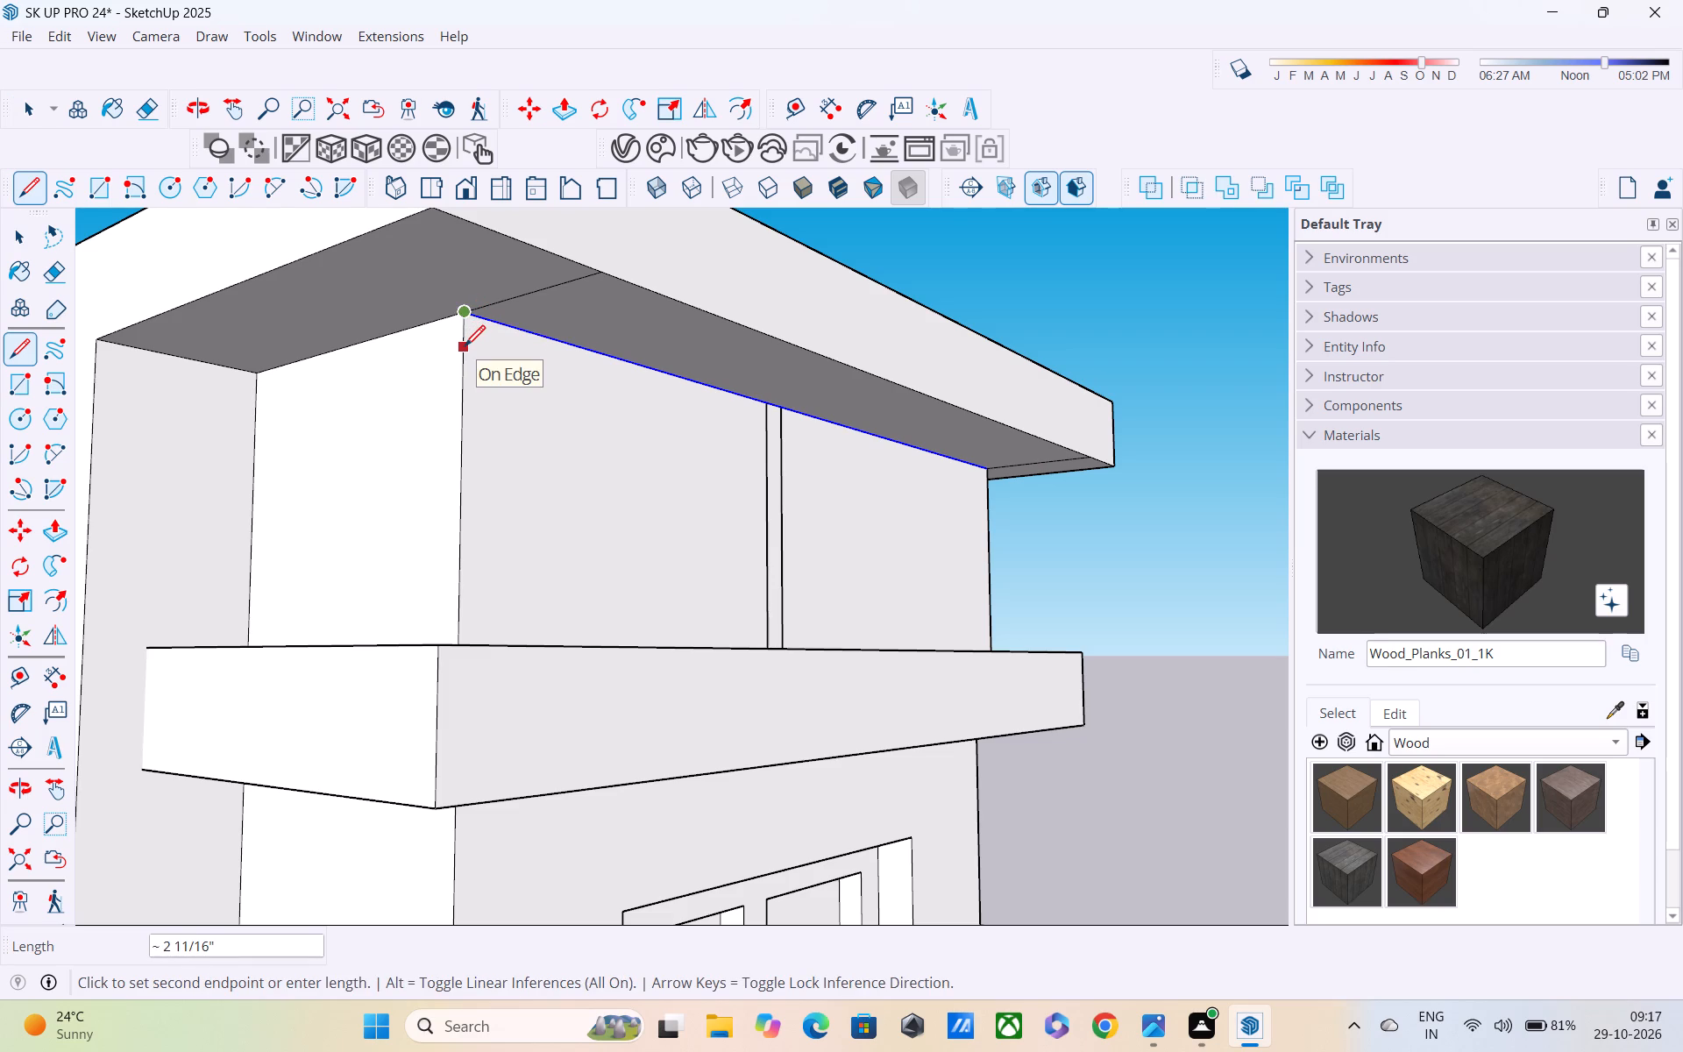
key(4)
key(shift+quotedbl)
key(Return)
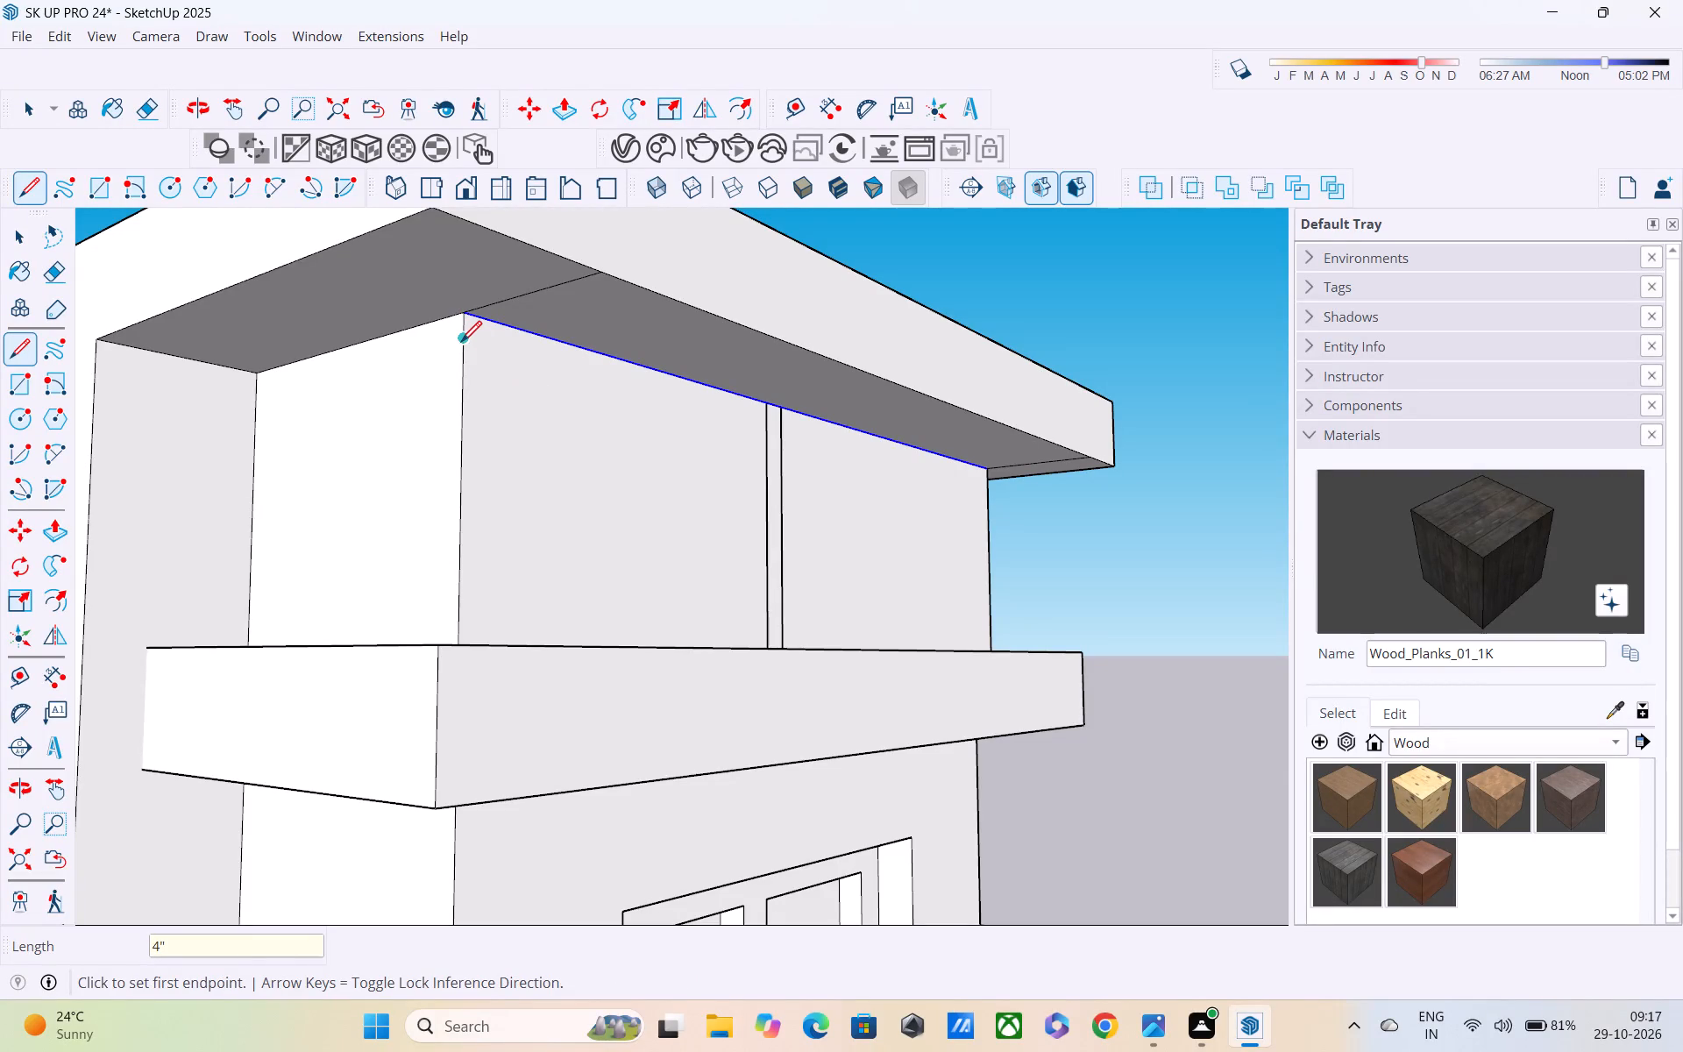
Draw a horizontal line about 7' 7 11/16" long across the upper front face from the 4" mark.
click(461, 344)
middle_drag(622, 371, 359, 368)
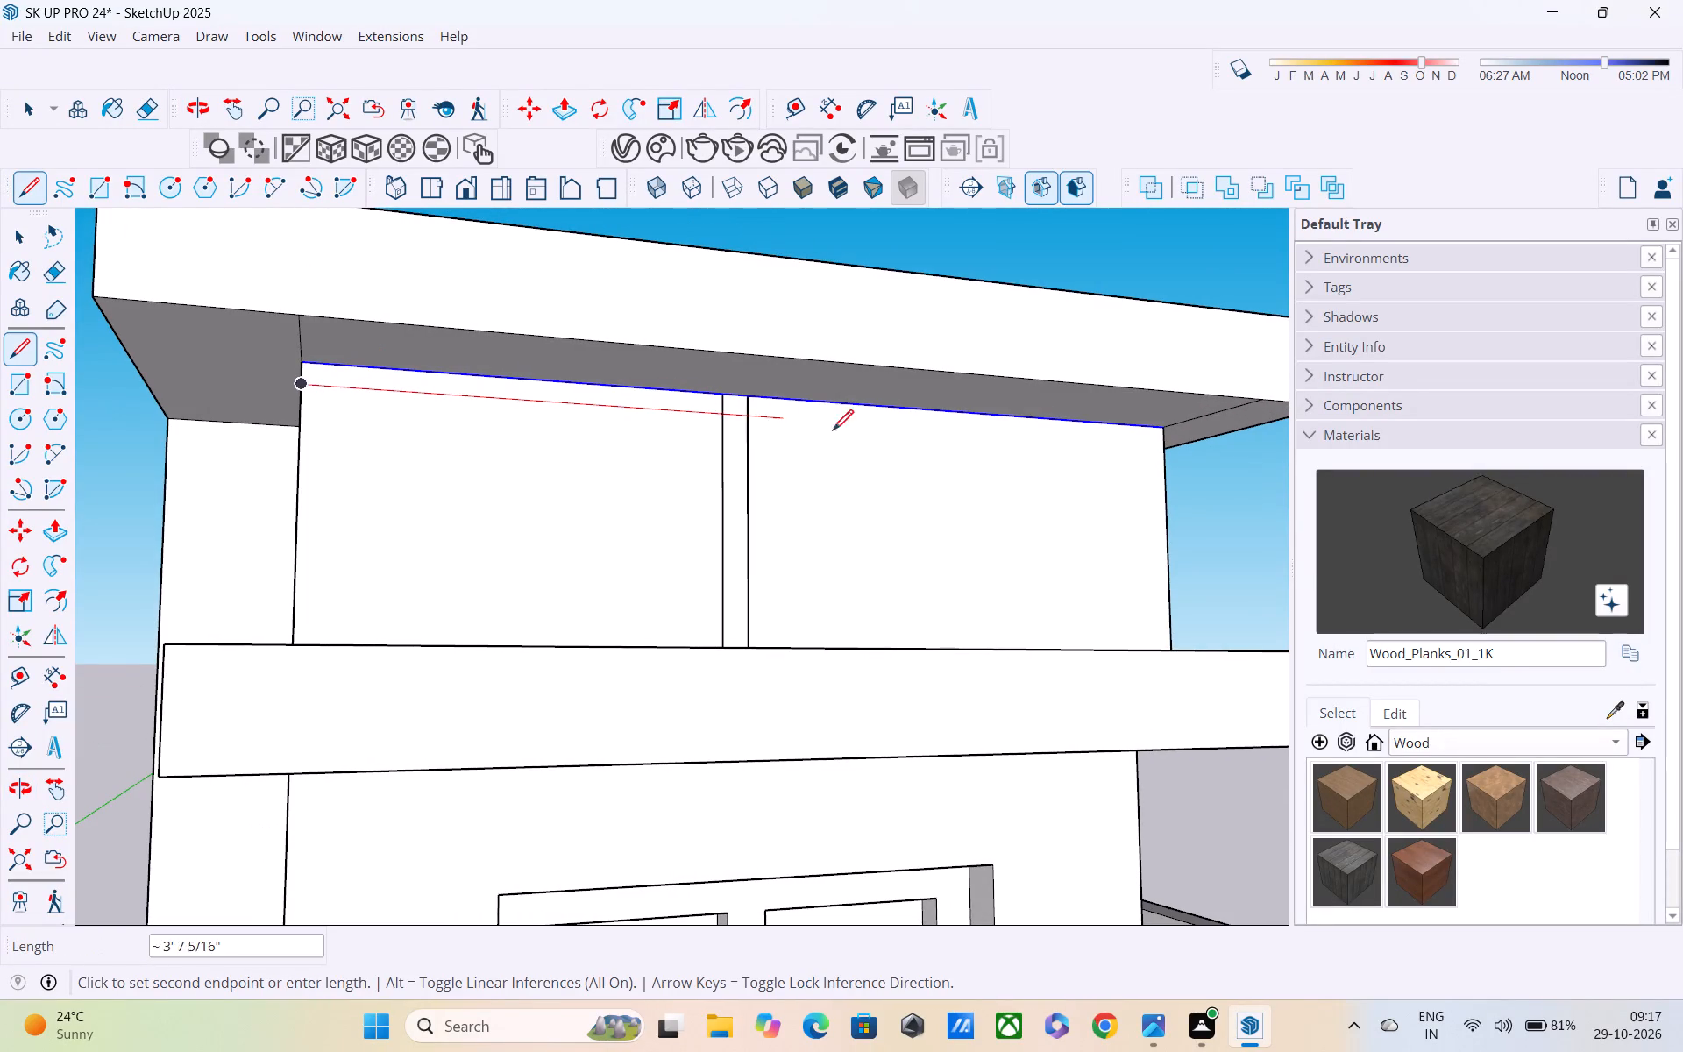
click(1166, 446)
scroll(1118, 443, down, 3)
key(space)
key(space)
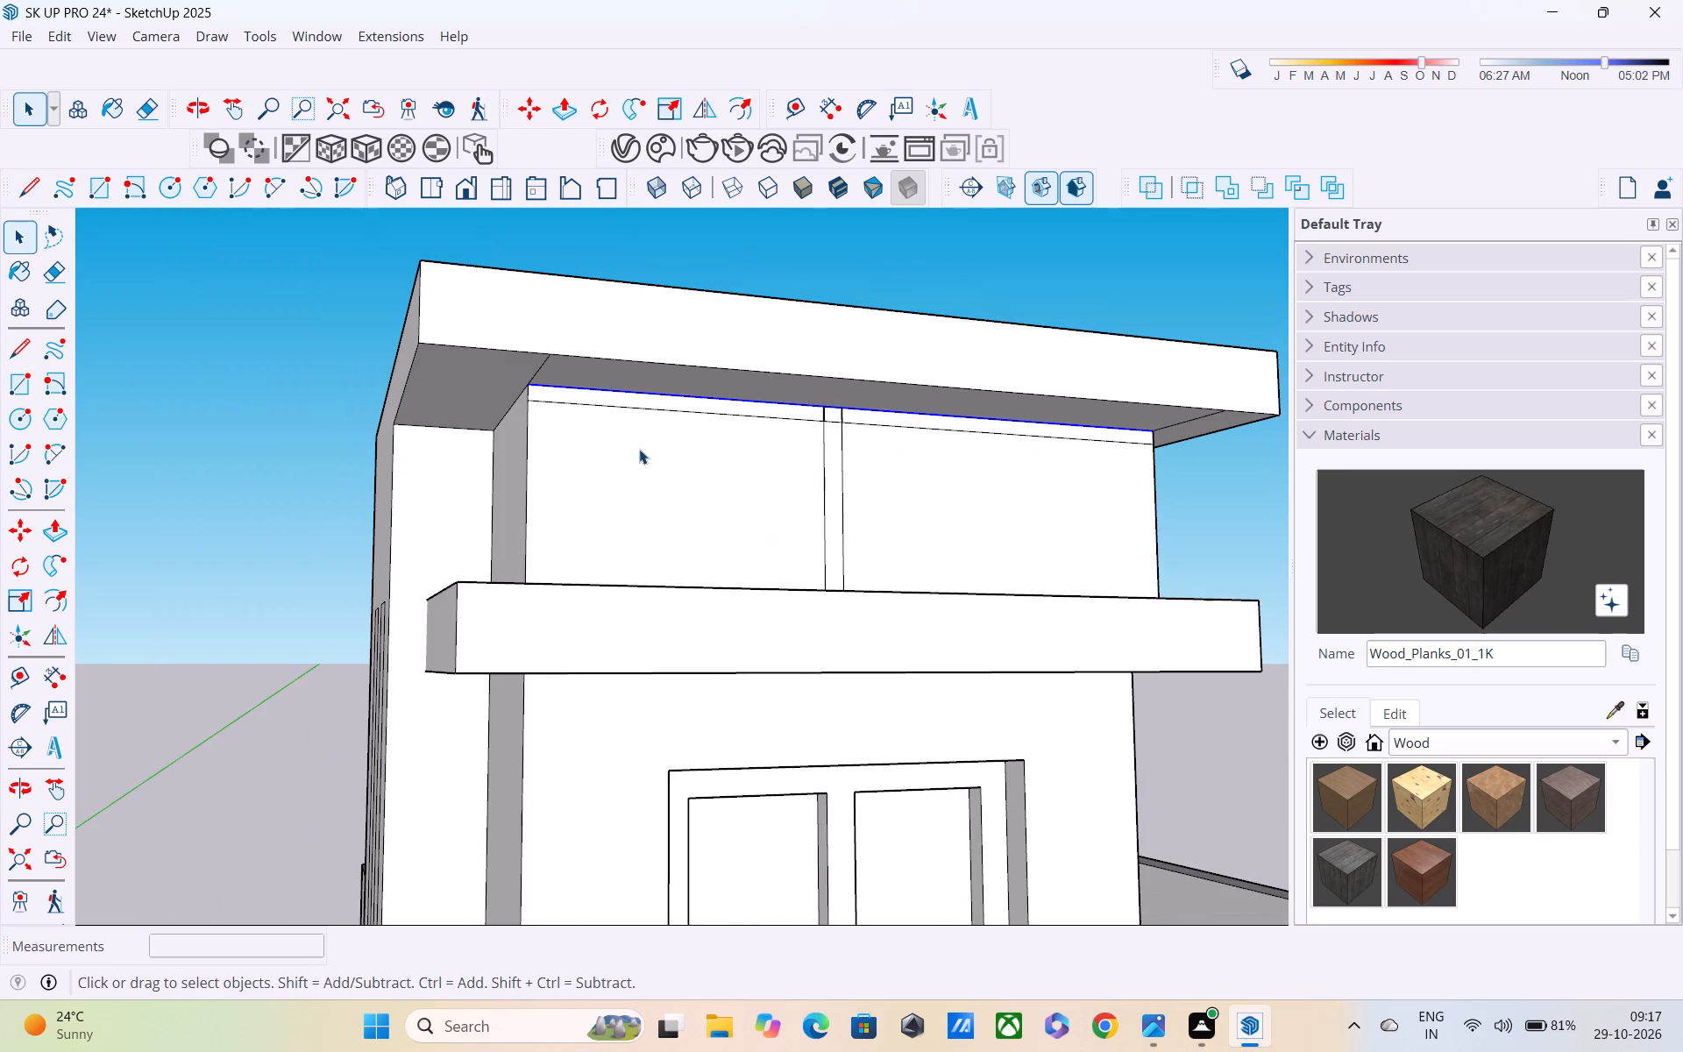
Copy the front face's top edge and the full horizontal line below it about 1' 11 1/16" down to the lower slab.
shift+click(604, 406)
shift+scroll(864, 417, up, 3)
shift+click(825, 423)
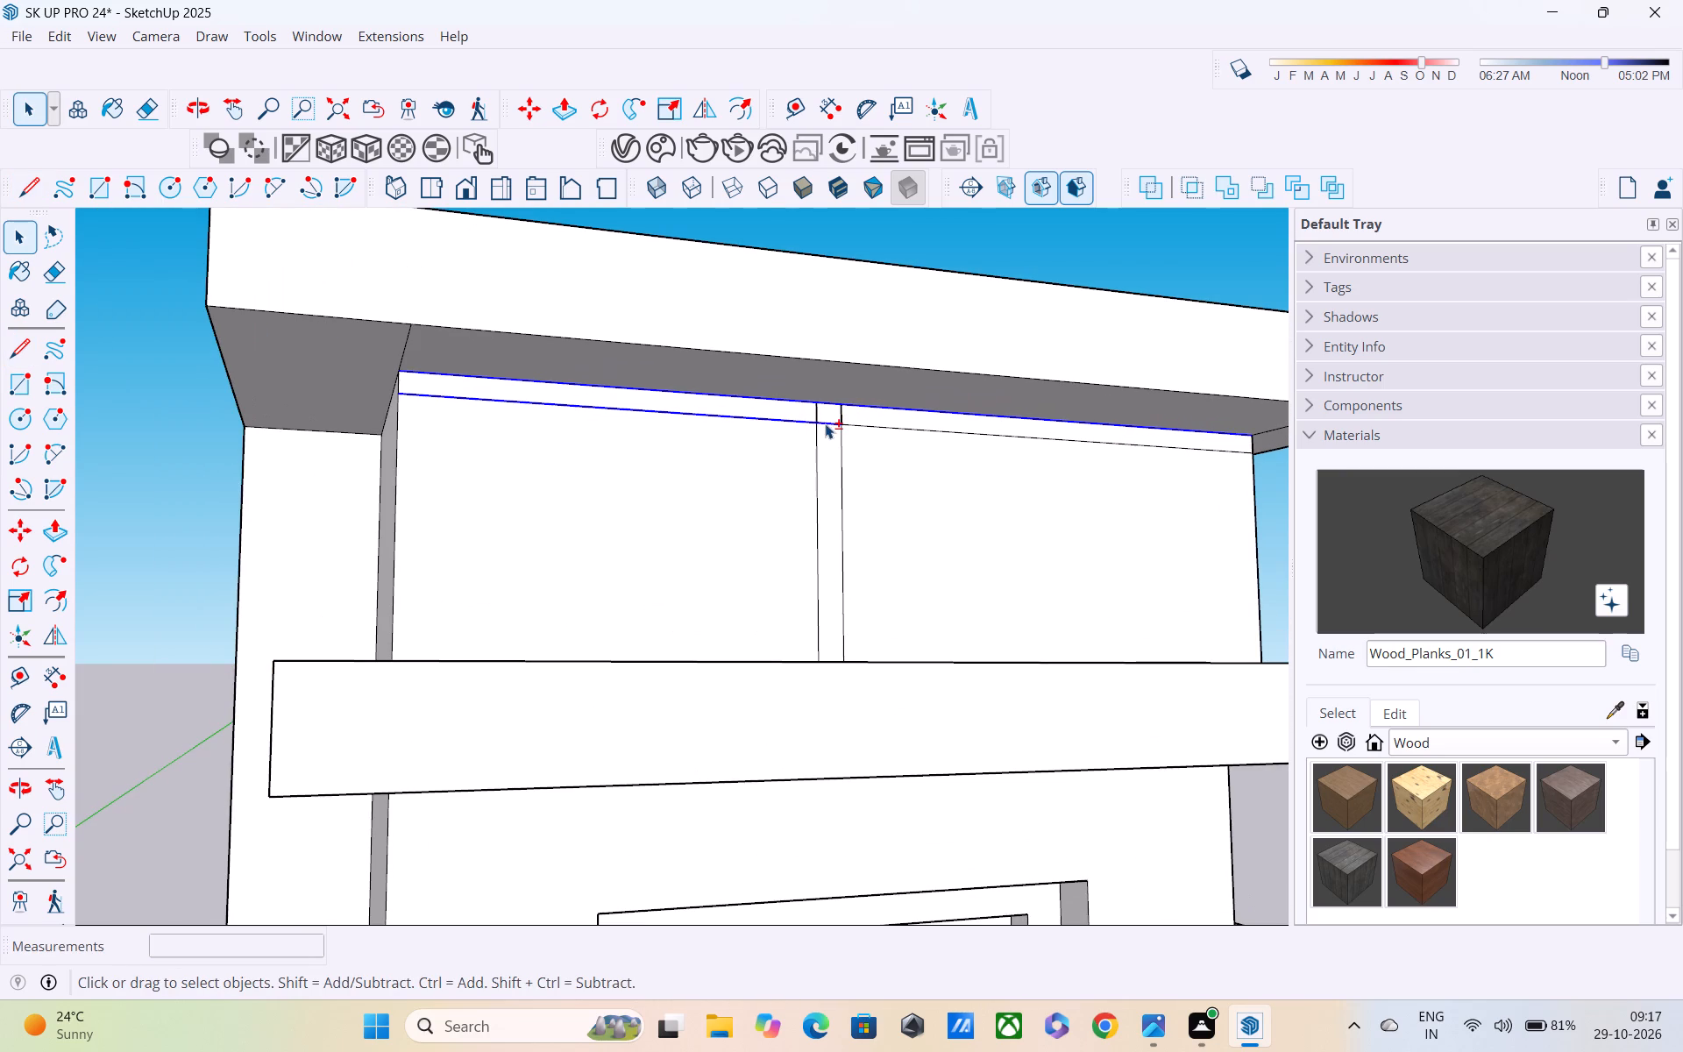
shift+click(886, 428)
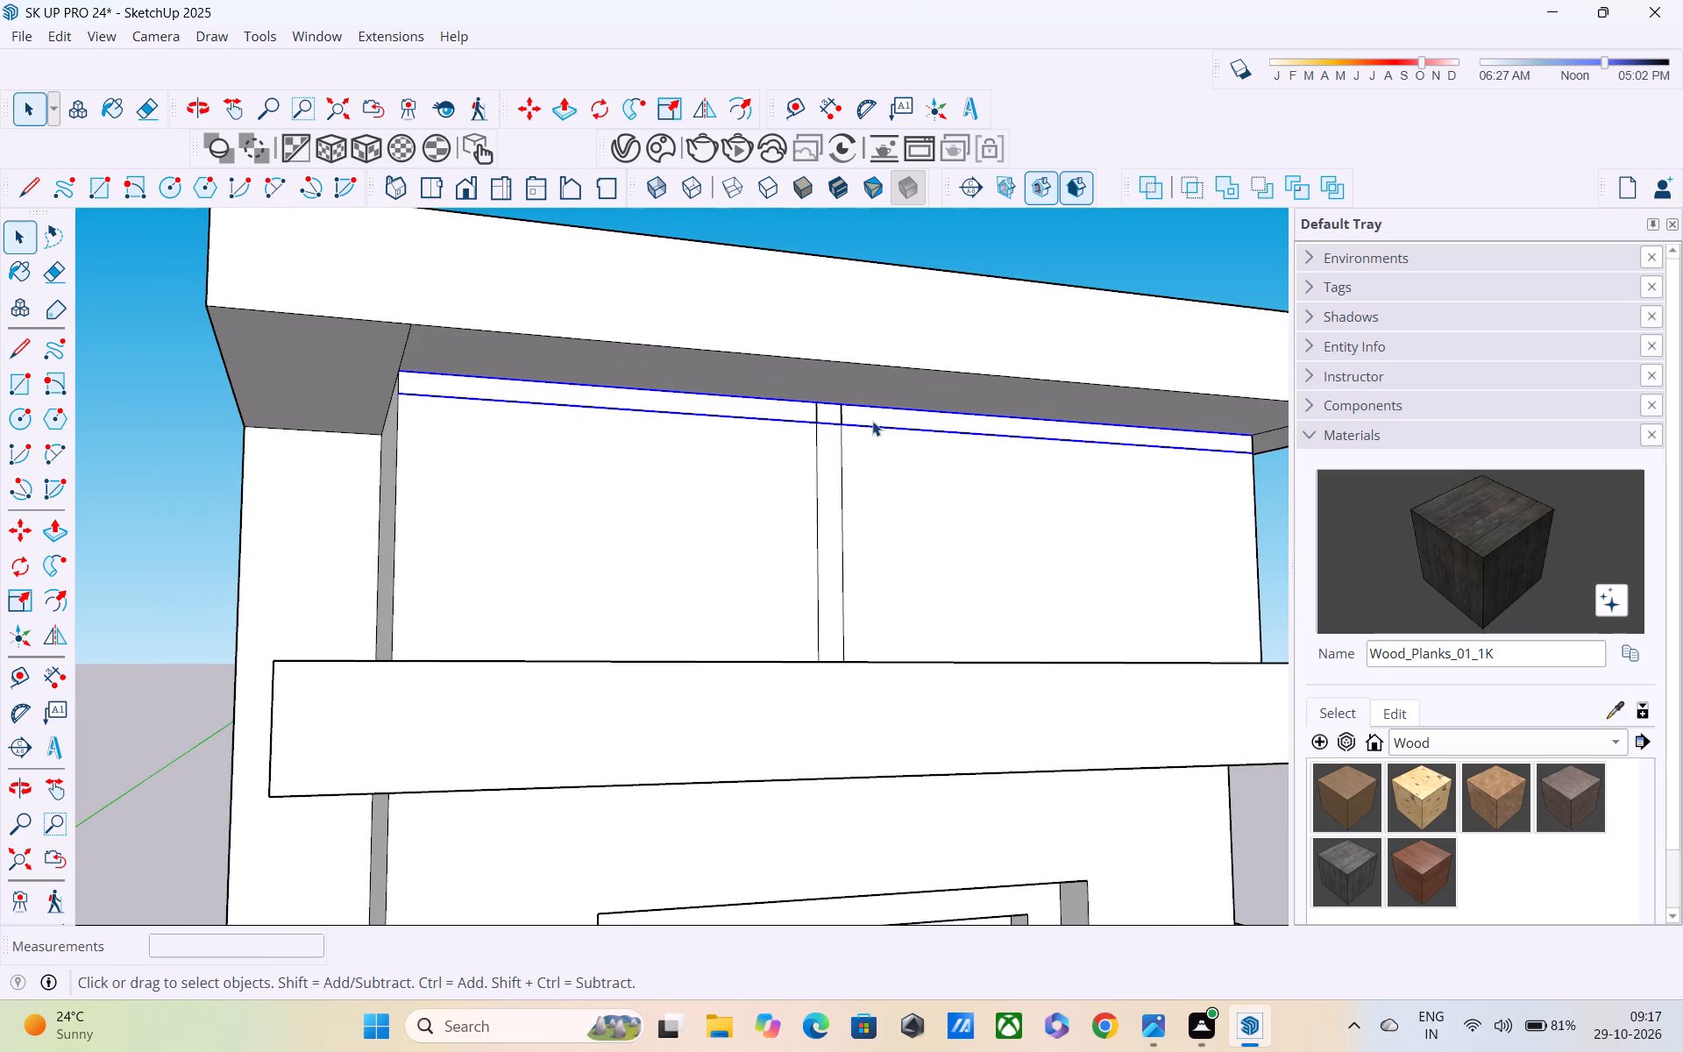
key(m)
click(407, 395)
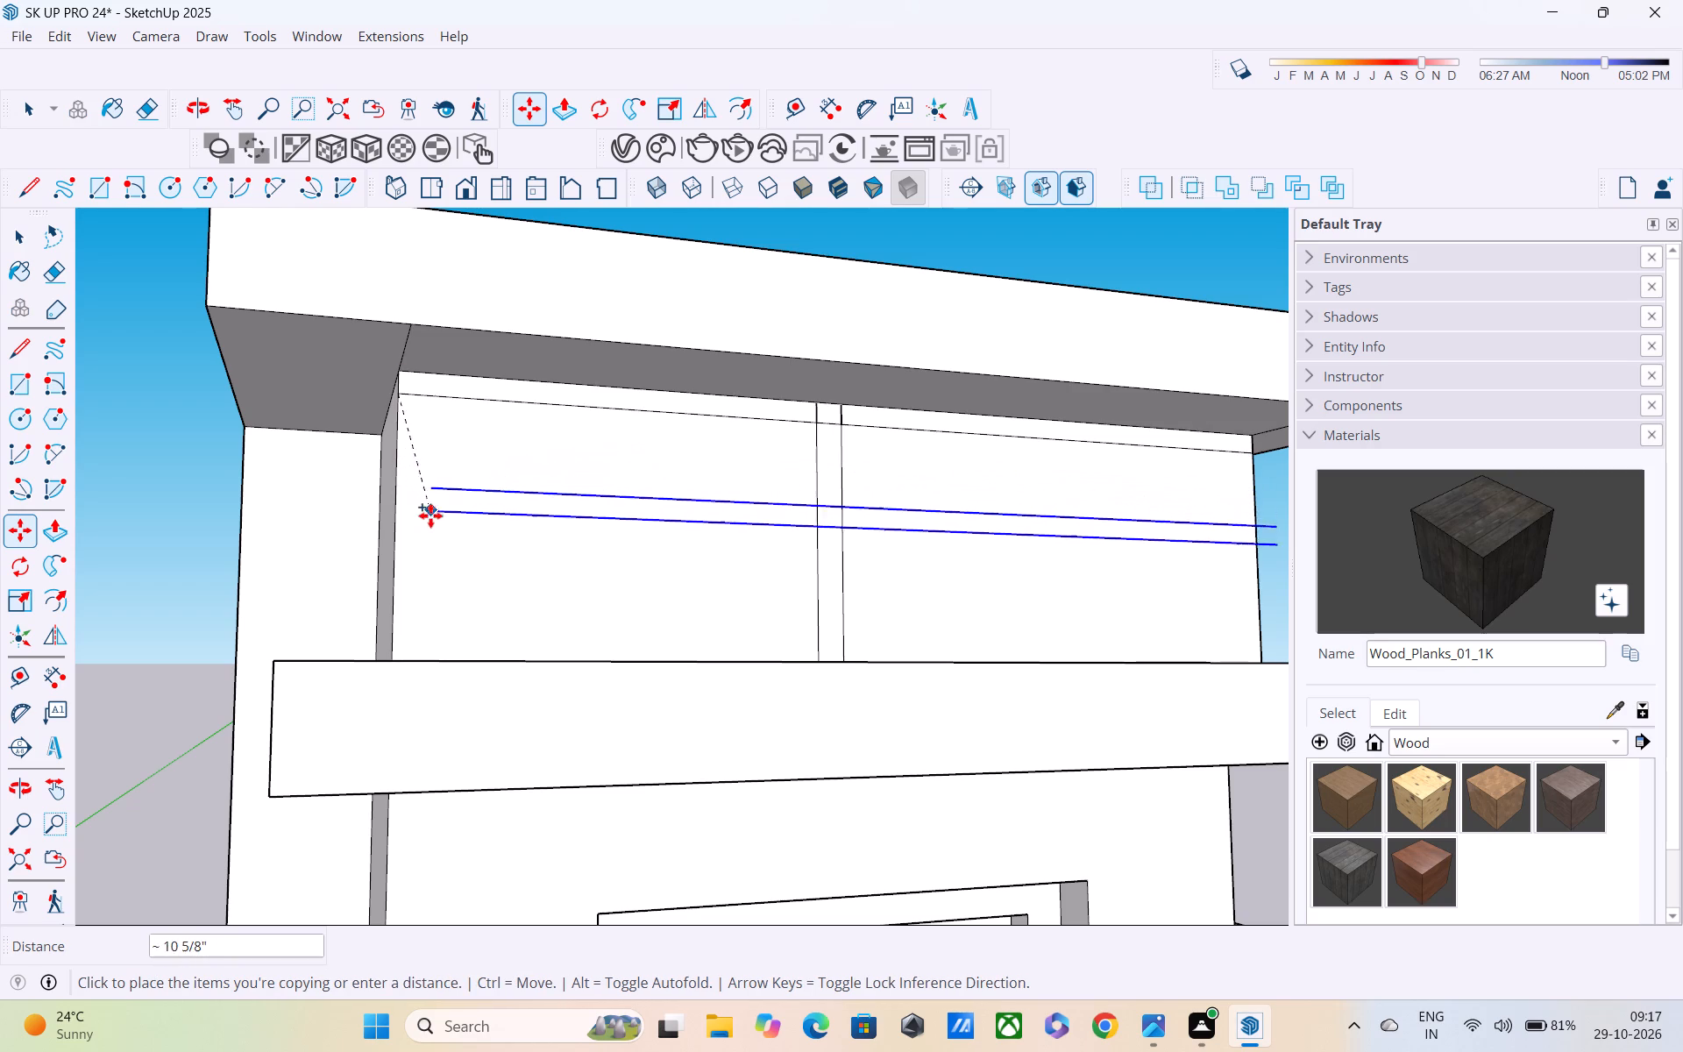
shift+middle_drag(430, 522, 422, 326)
middle_drag(428, 367, 433, 535)
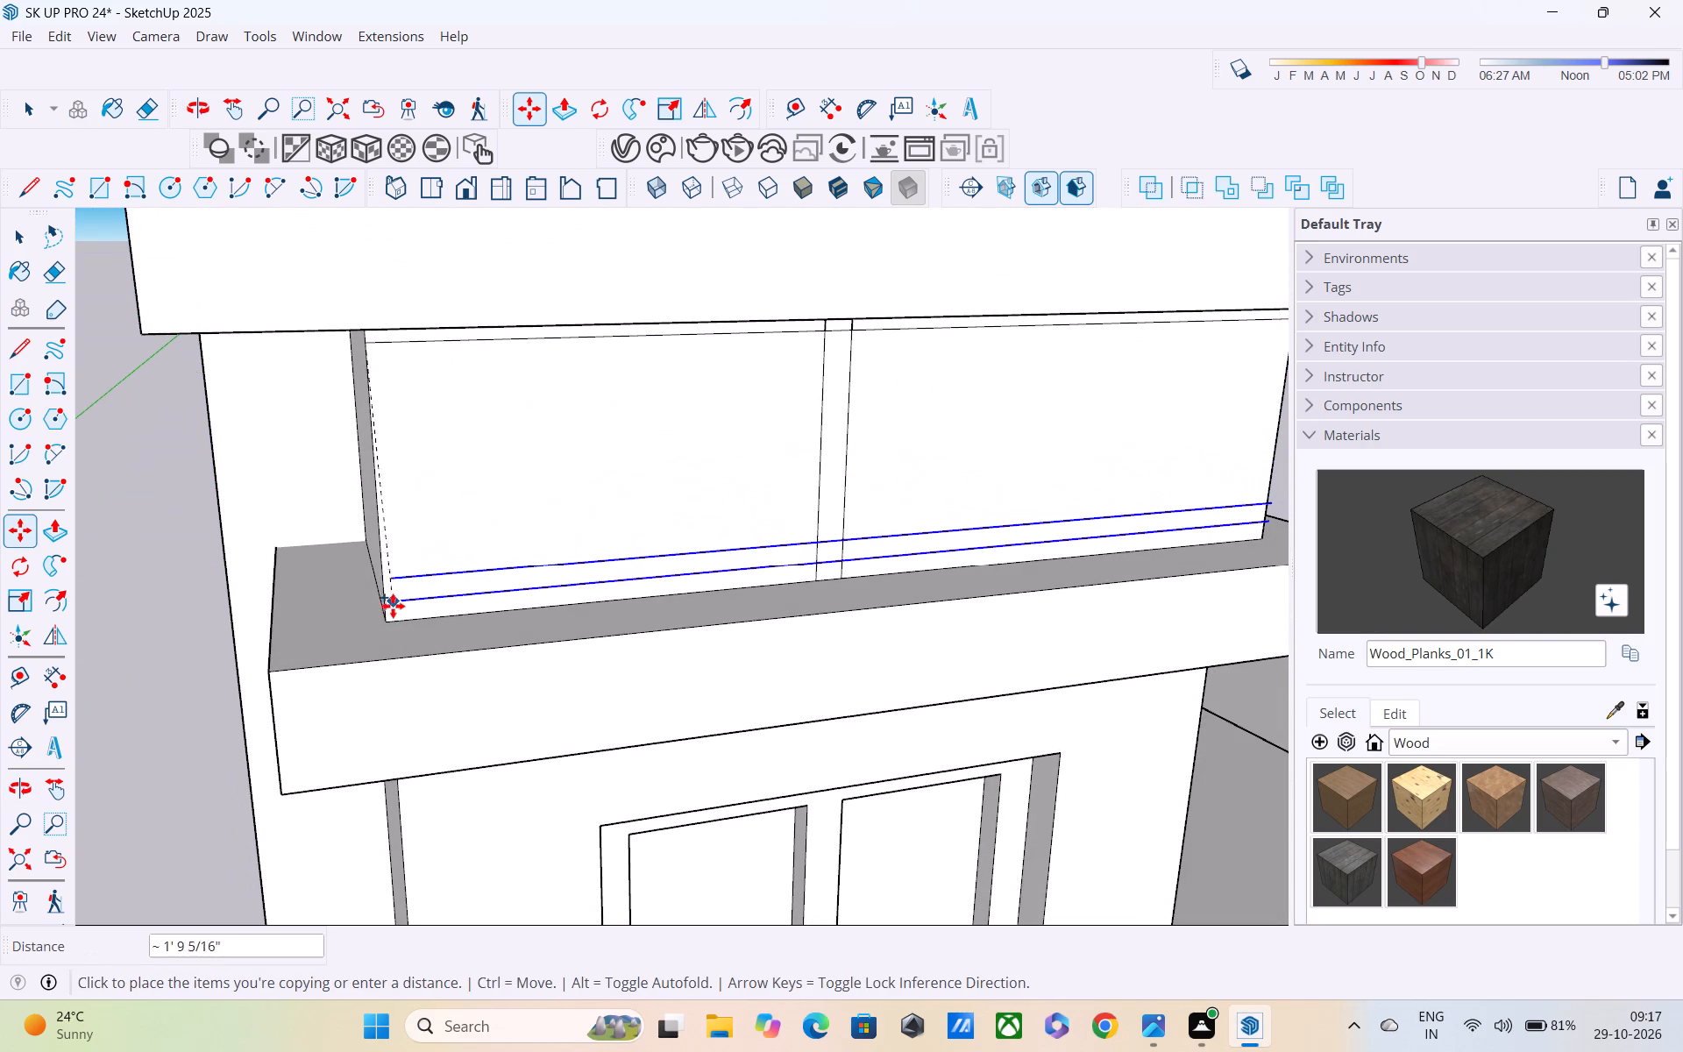
click(389, 620)
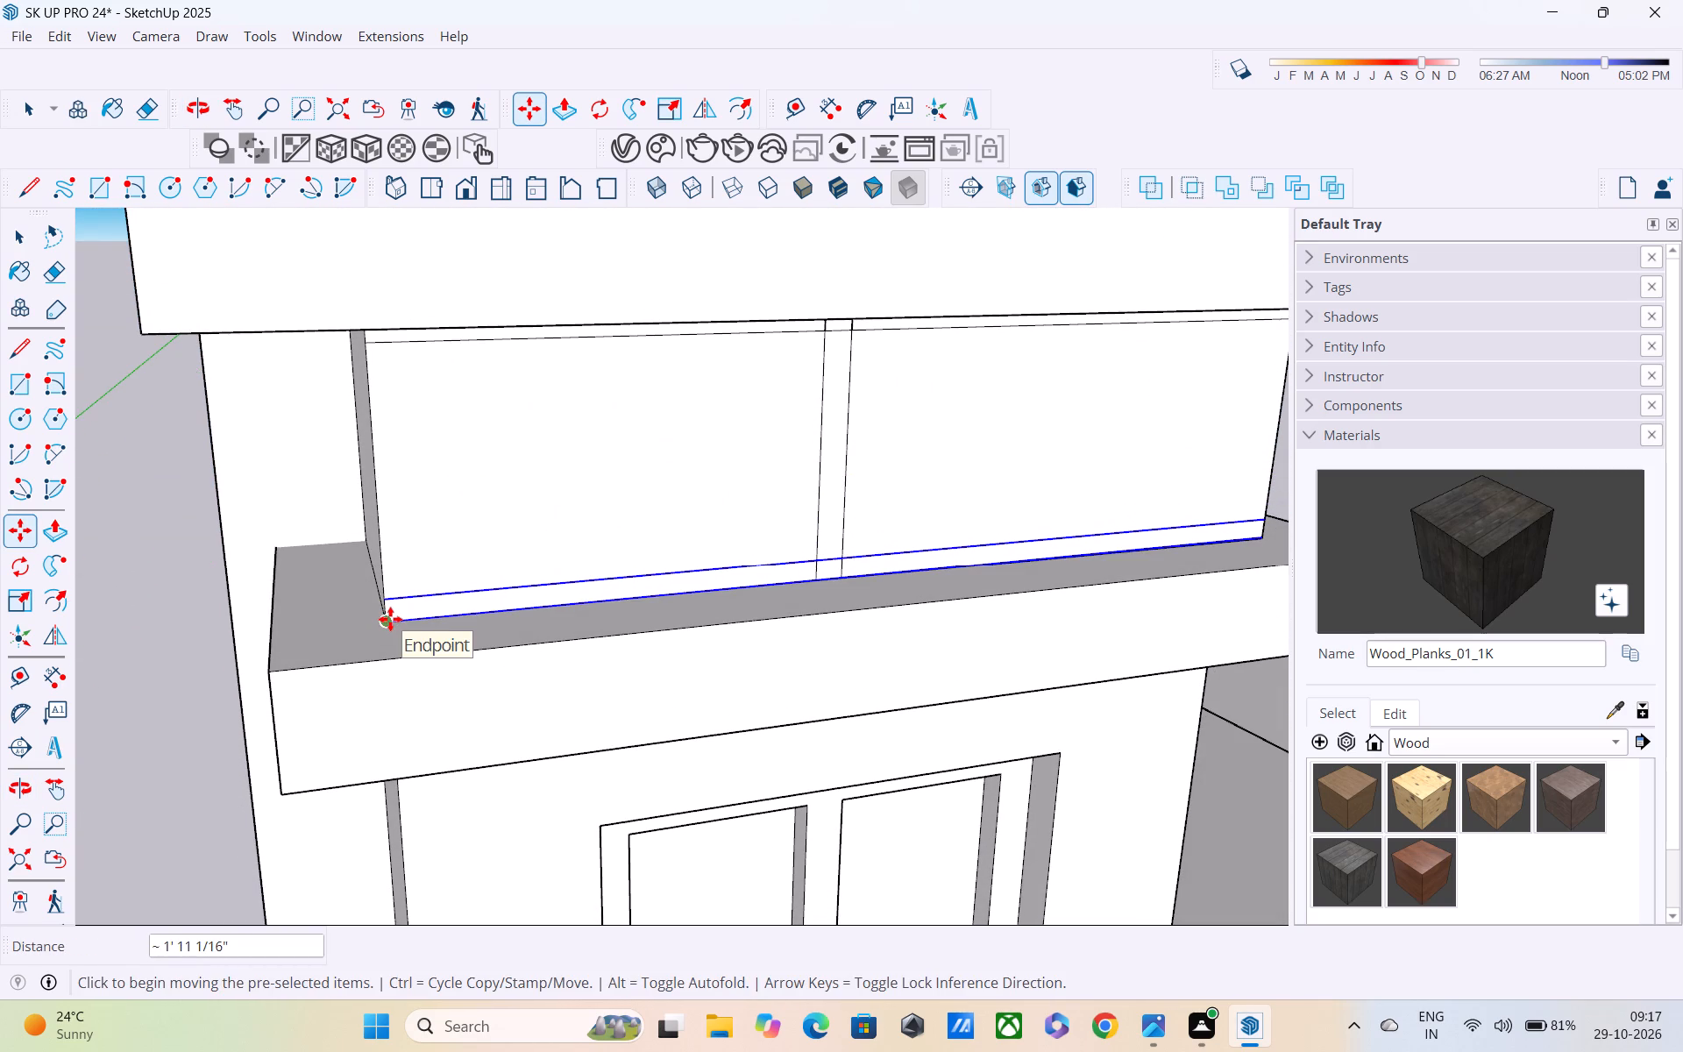
Distribute the copied line pair in 3 equal intervals down the upper front face.
key(slash)
key(2)
key(Return)
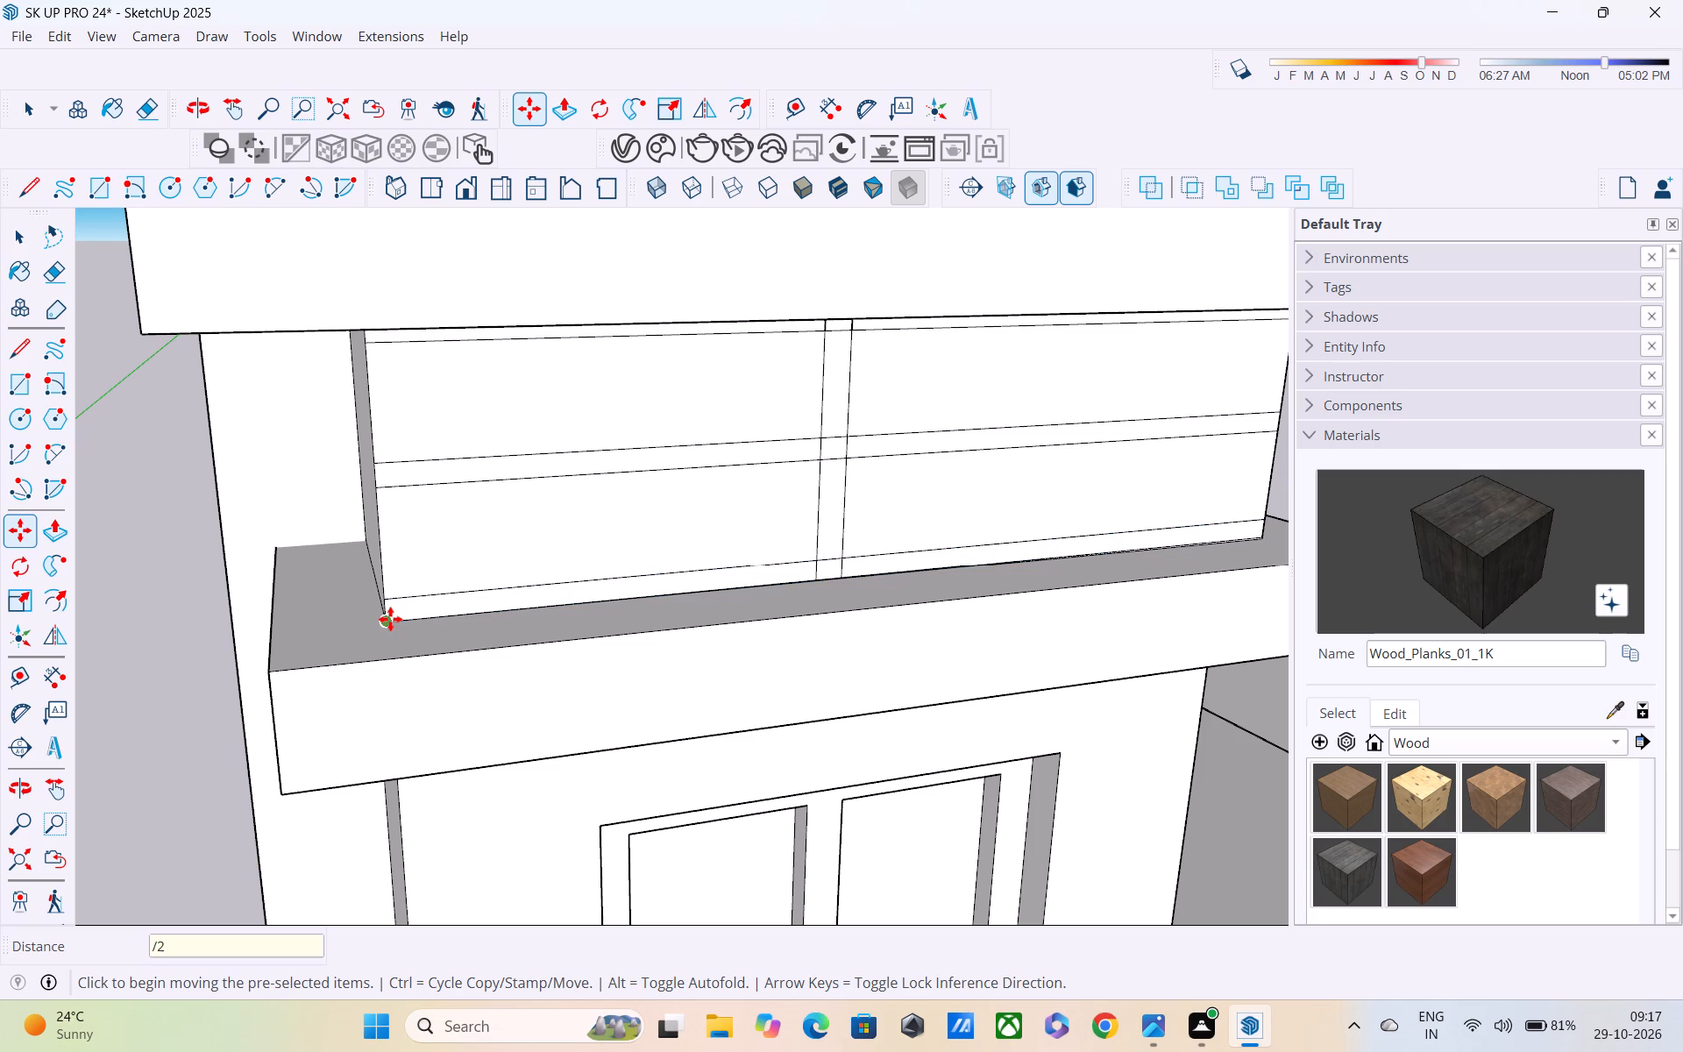
text(/3)
key(Return)
Continue the second horizontal band around the corner with two lines about 2' 4 13/16" long across the adjoining side face.
middle_drag(389, 618, 401, 687)
middle_drag(341, 570, 619, 403)
scroll(619, 403, down, 3)
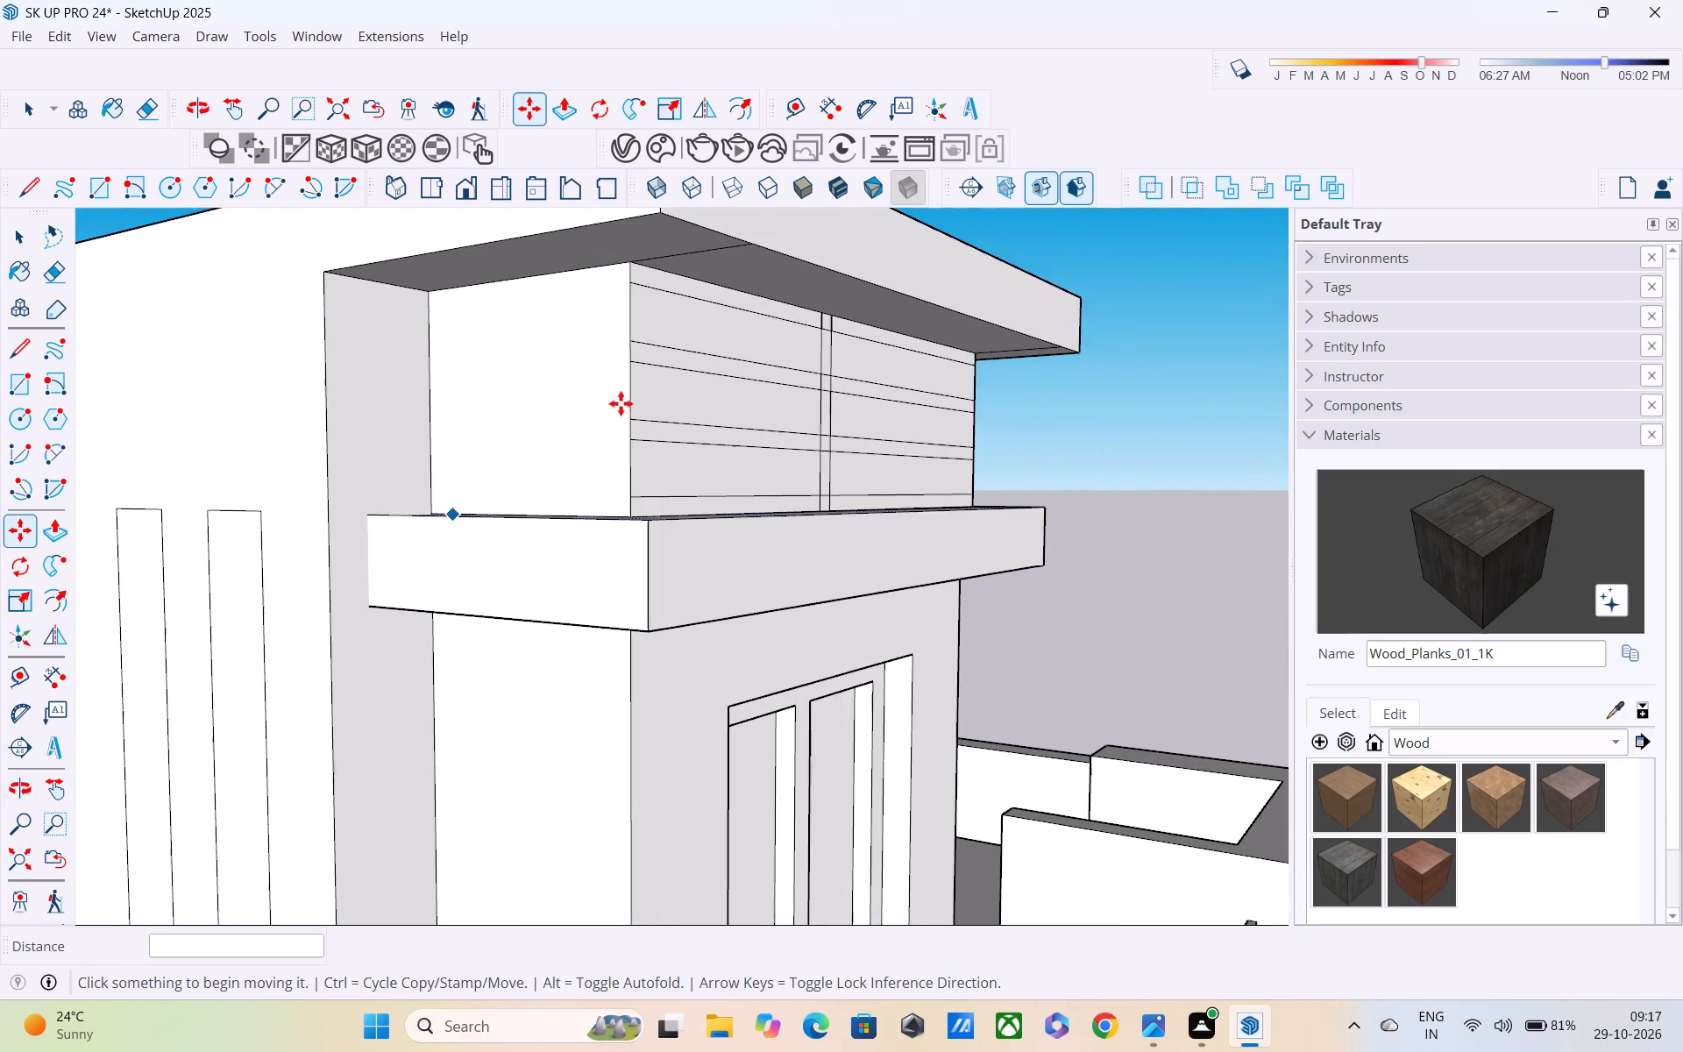
middle_drag(663, 416, 706, 435)
key(l)
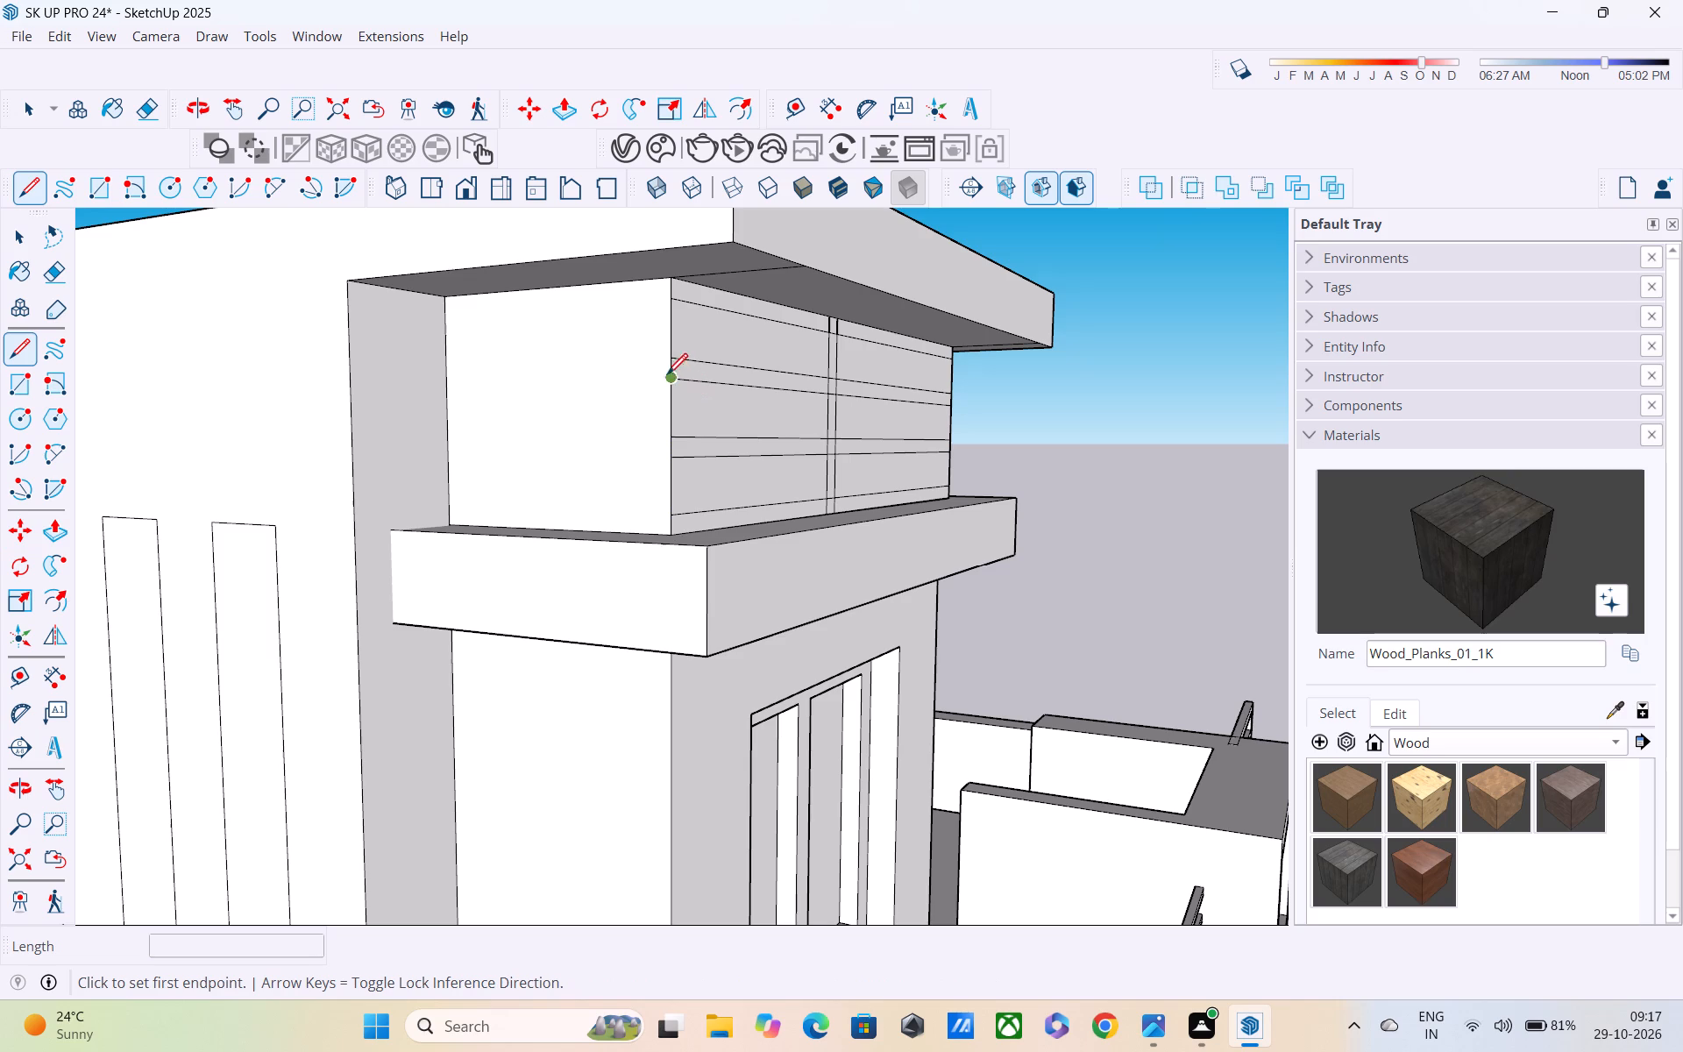
click(668, 357)
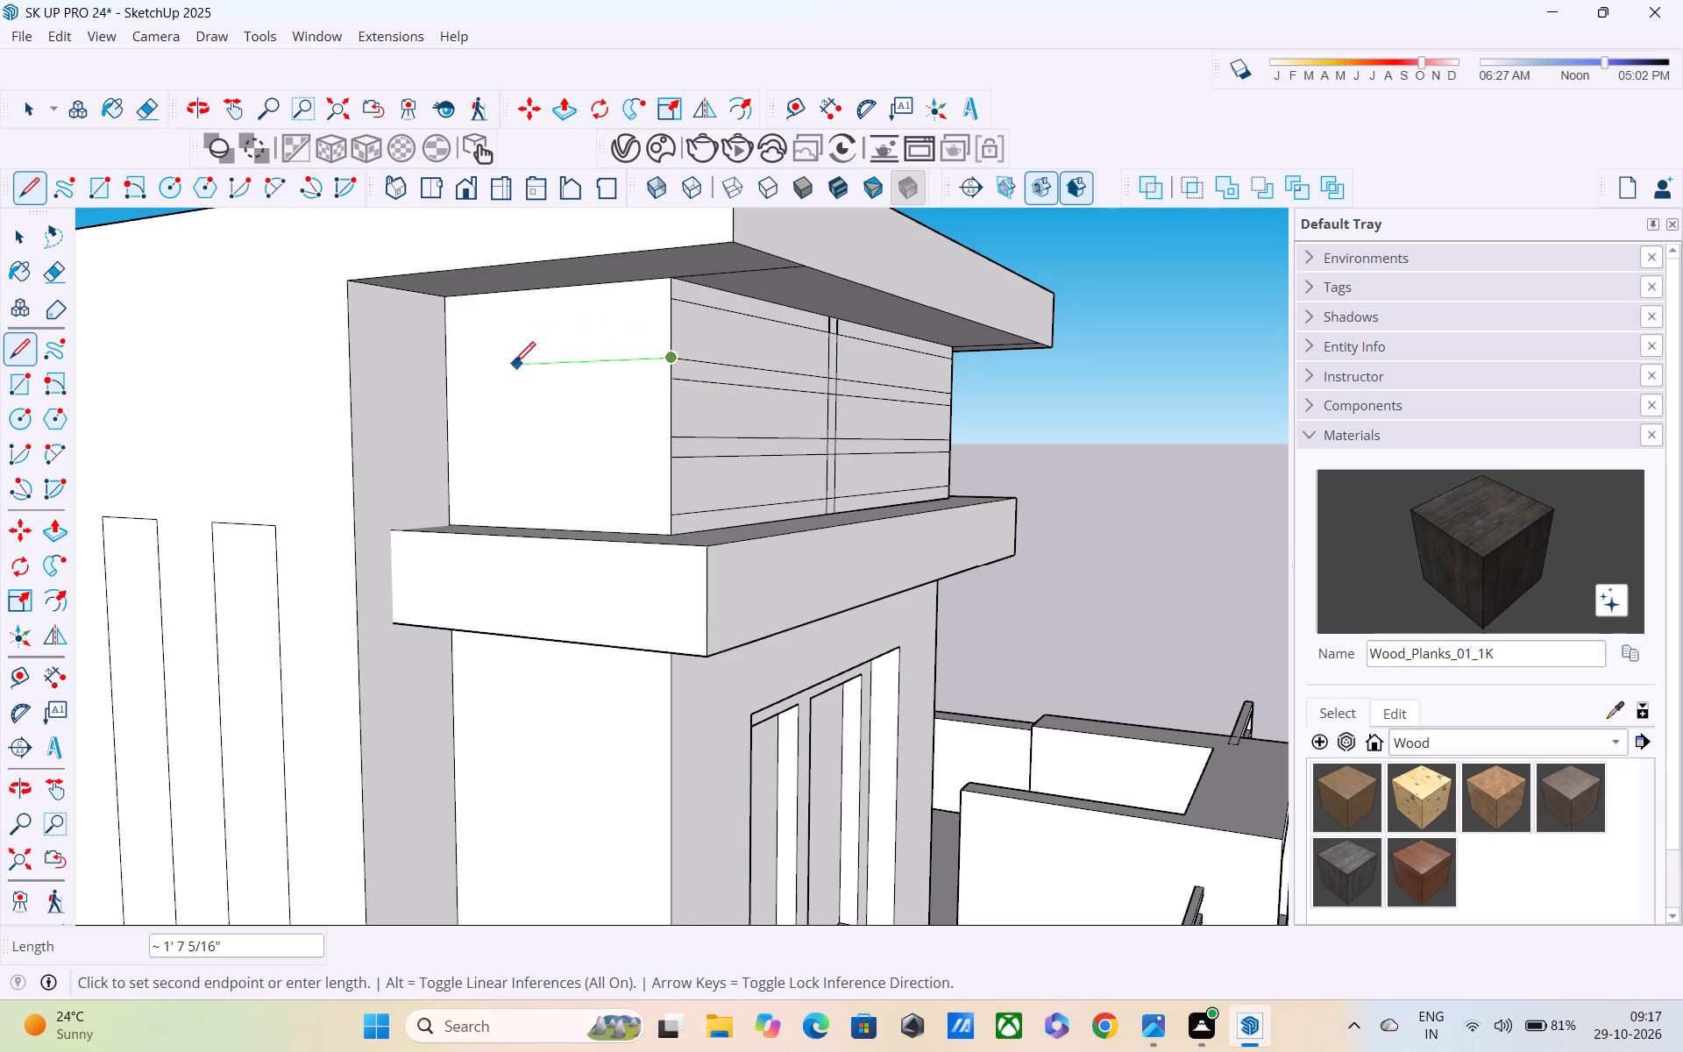
click(447, 375)
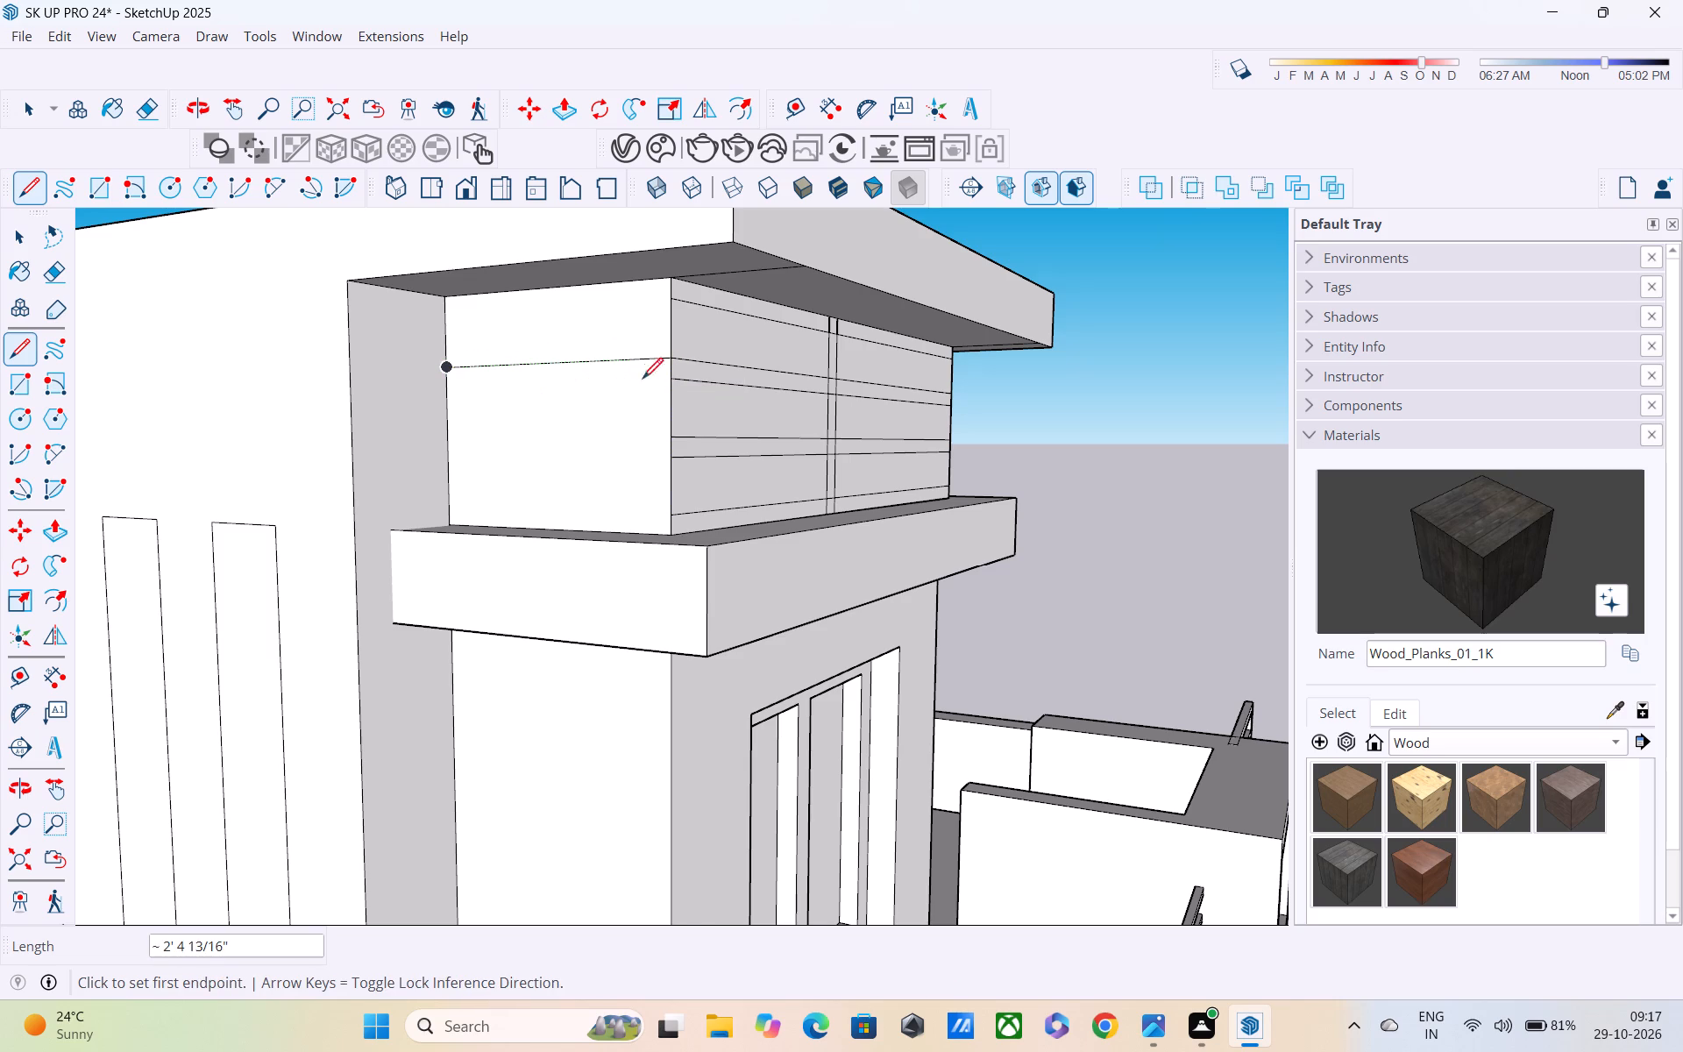
click(671, 383)
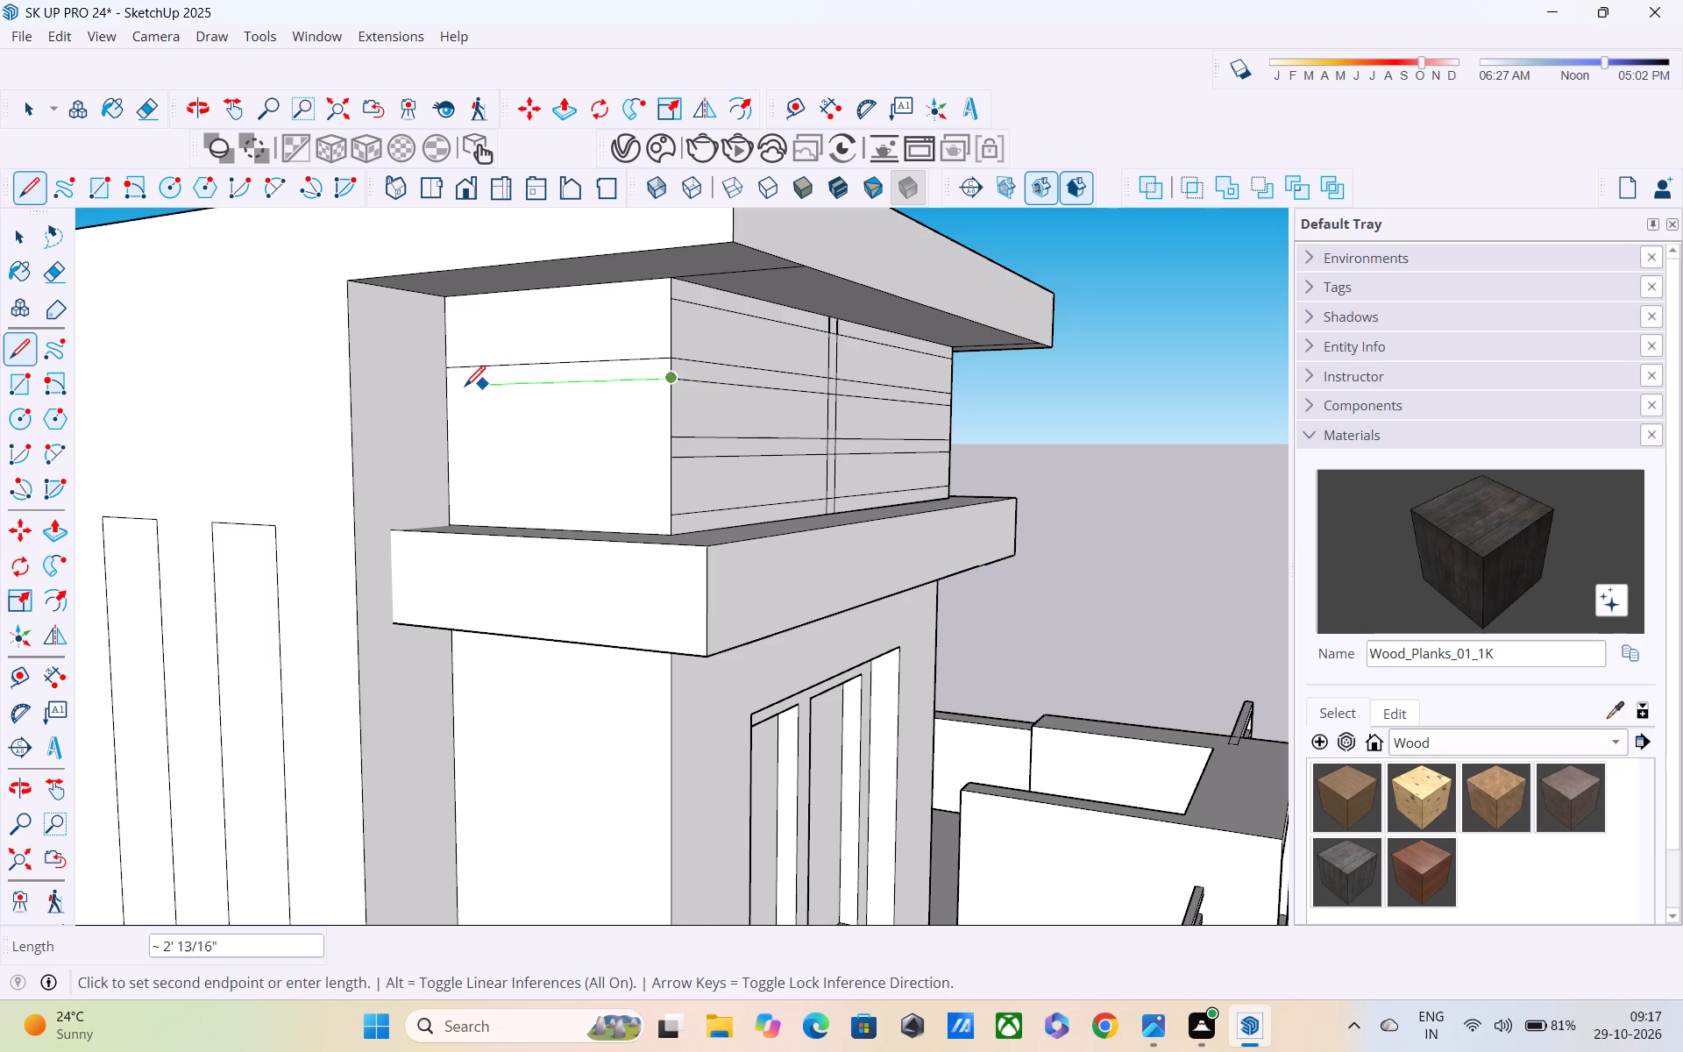
click(452, 388)
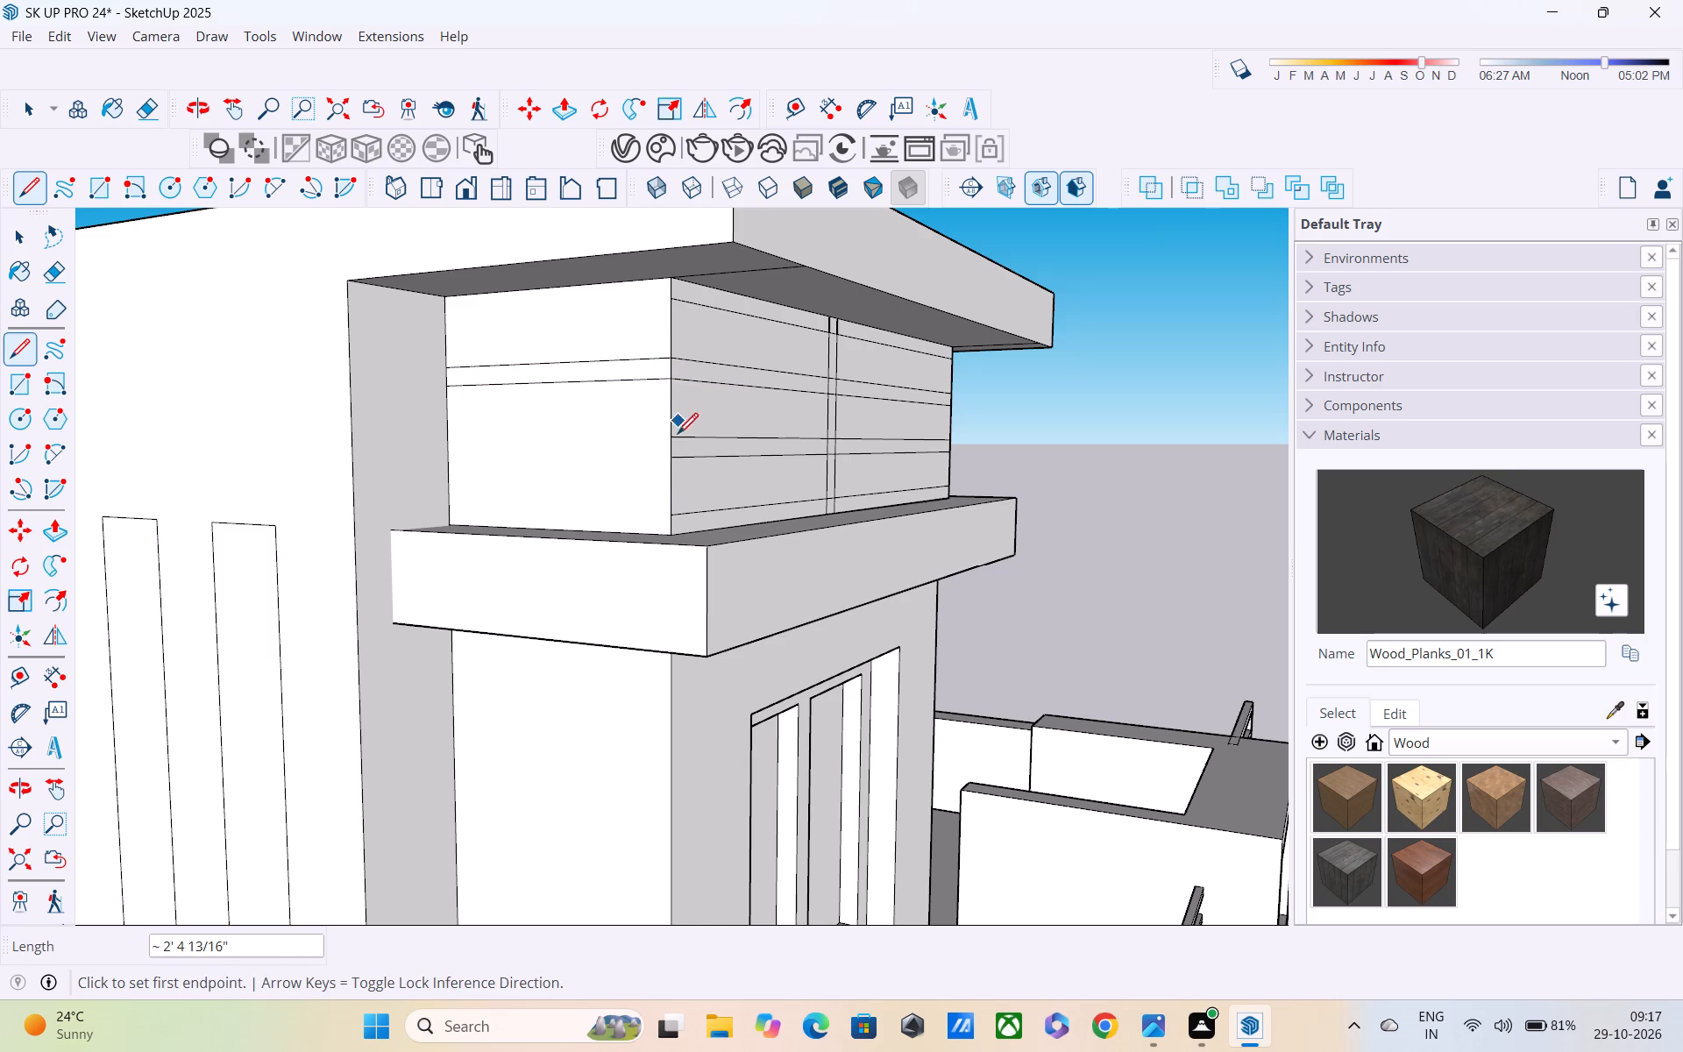
Continue the third band's two lines and the inner lines of the bottom and top bands across the side face.
click(672, 444)
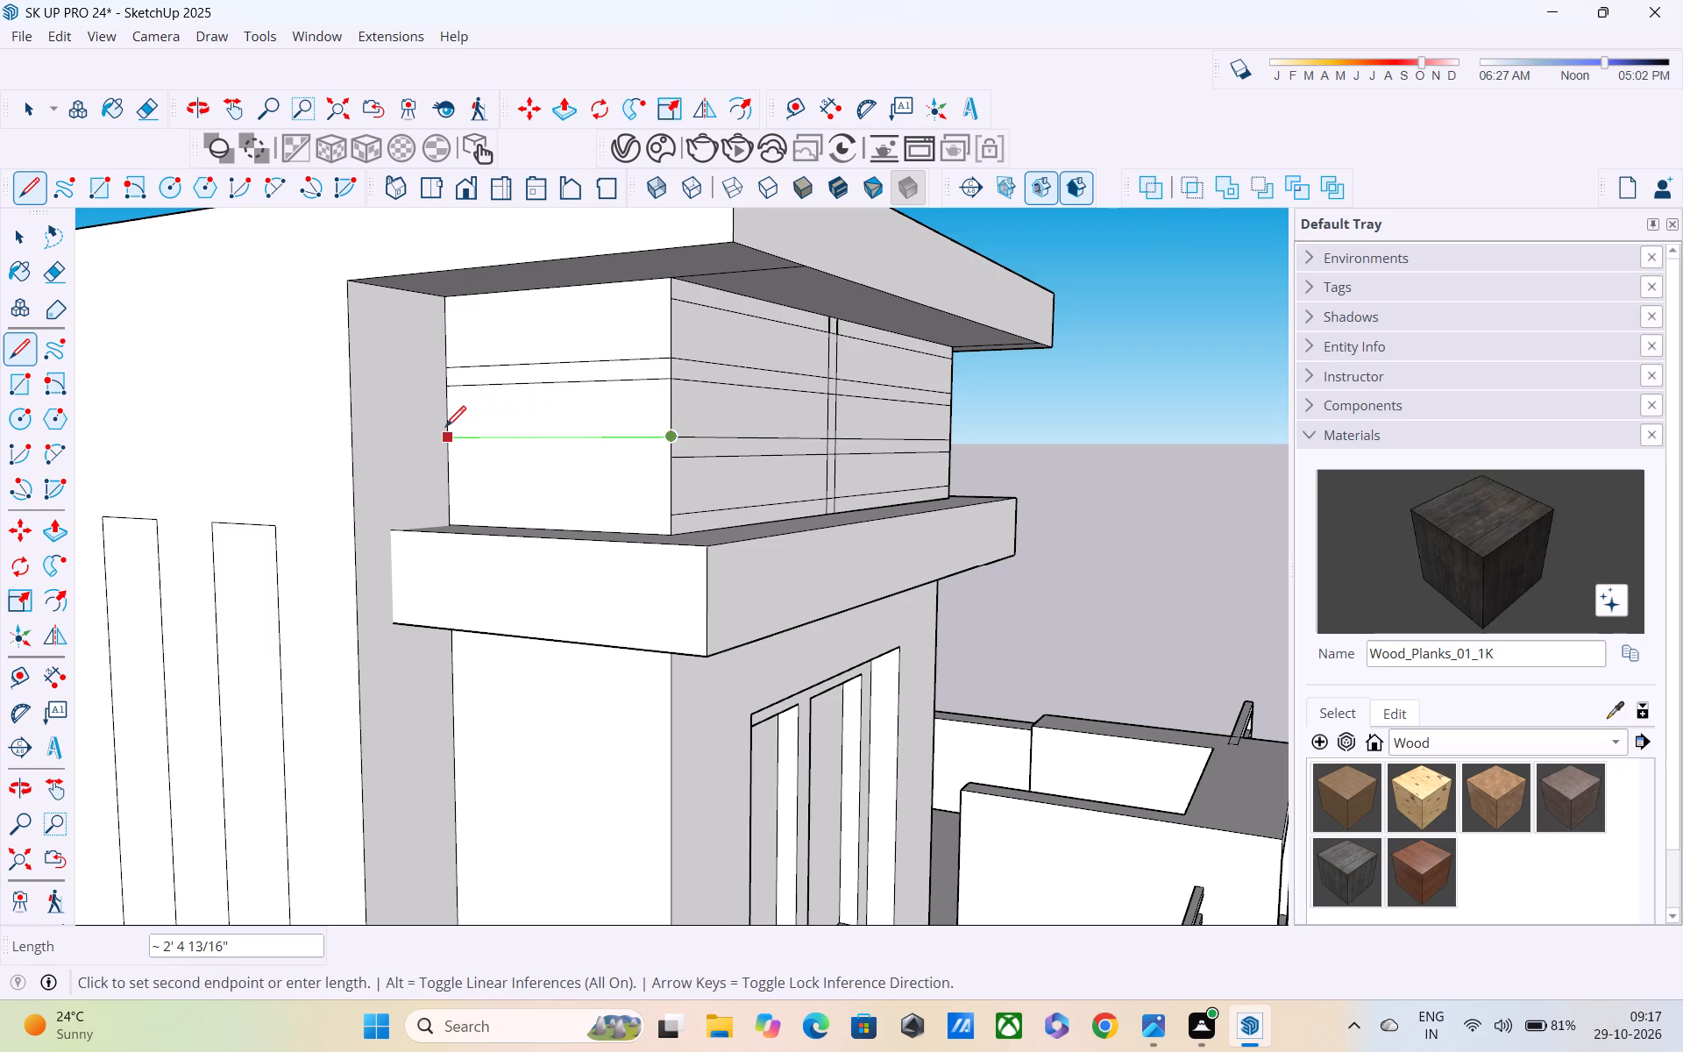
click(445, 429)
click(682, 455)
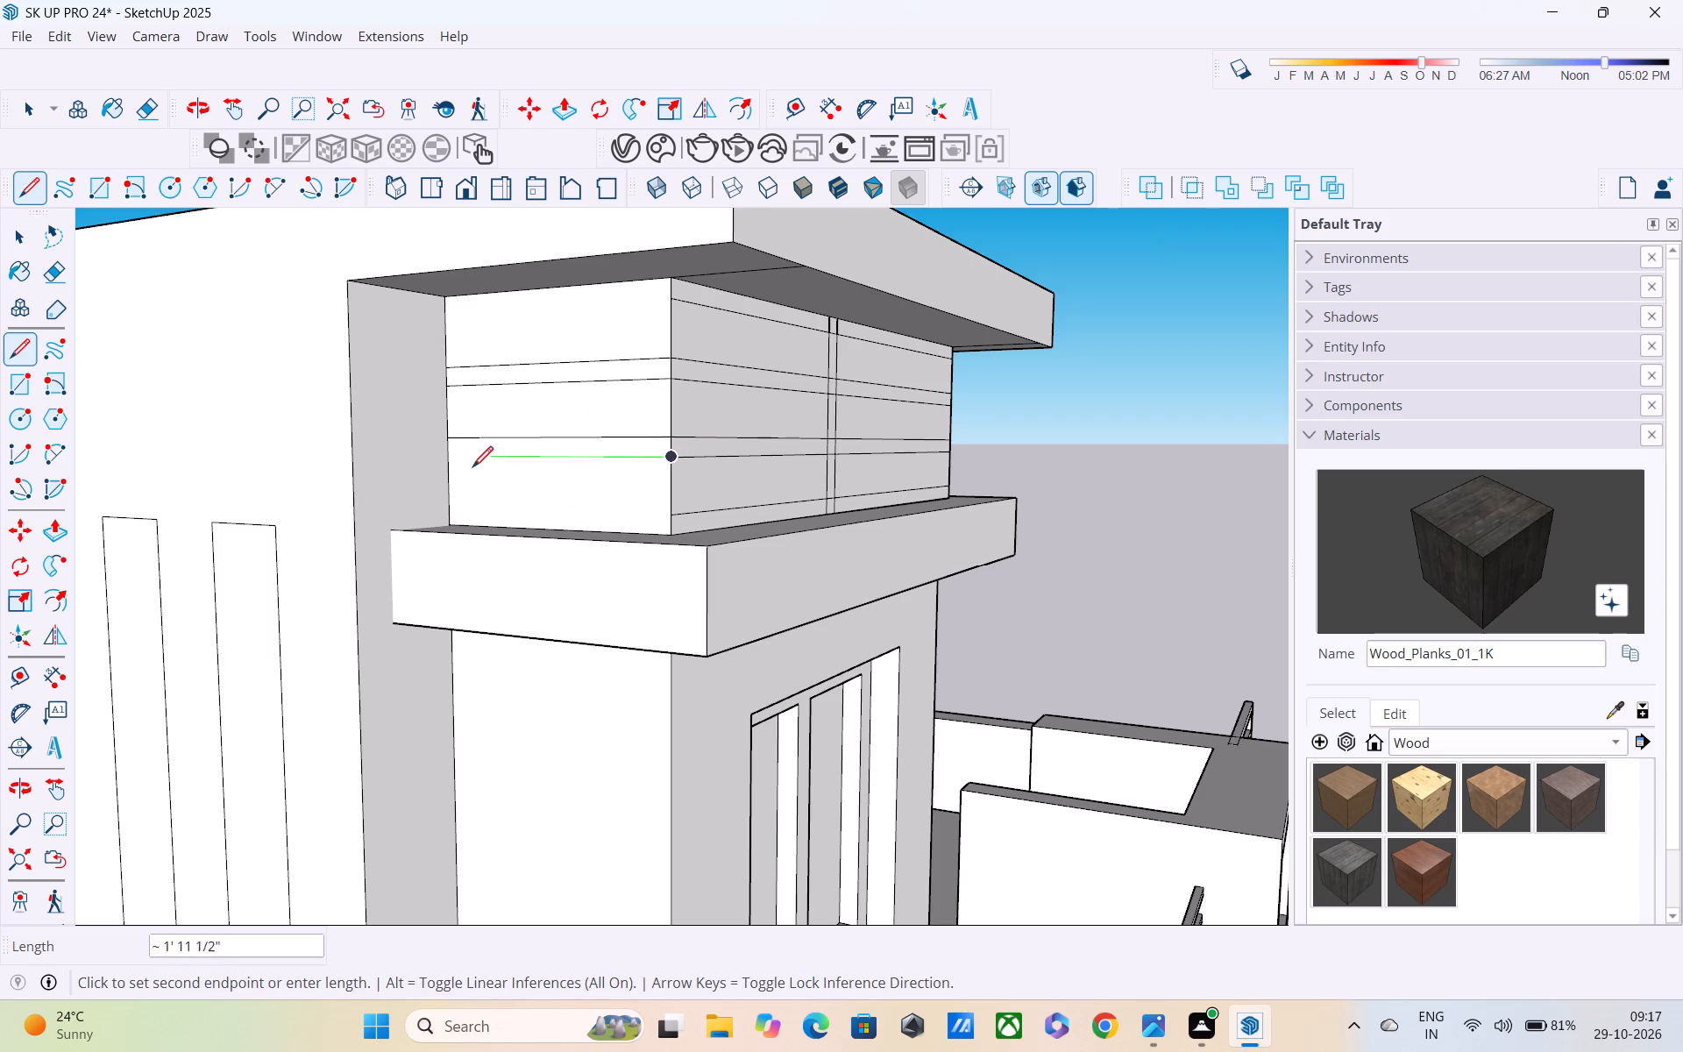
click(452, 466)
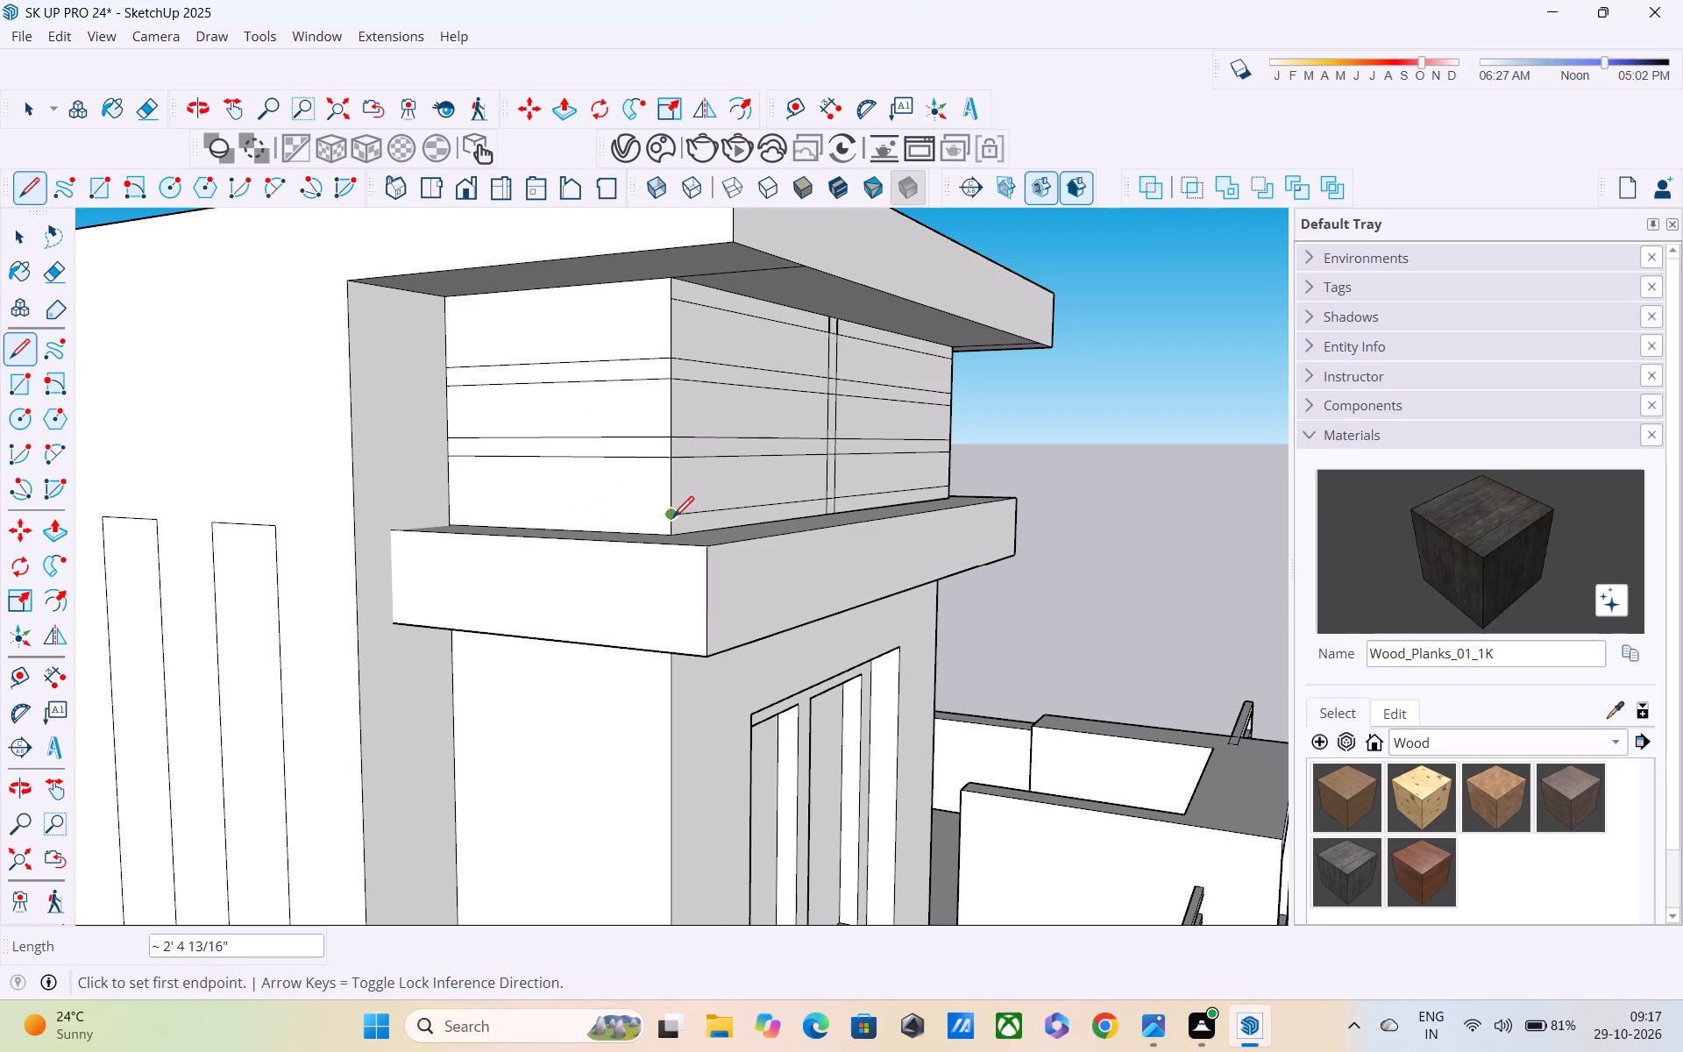
click(673, 517)
click(450, 506)
click(674, 301)
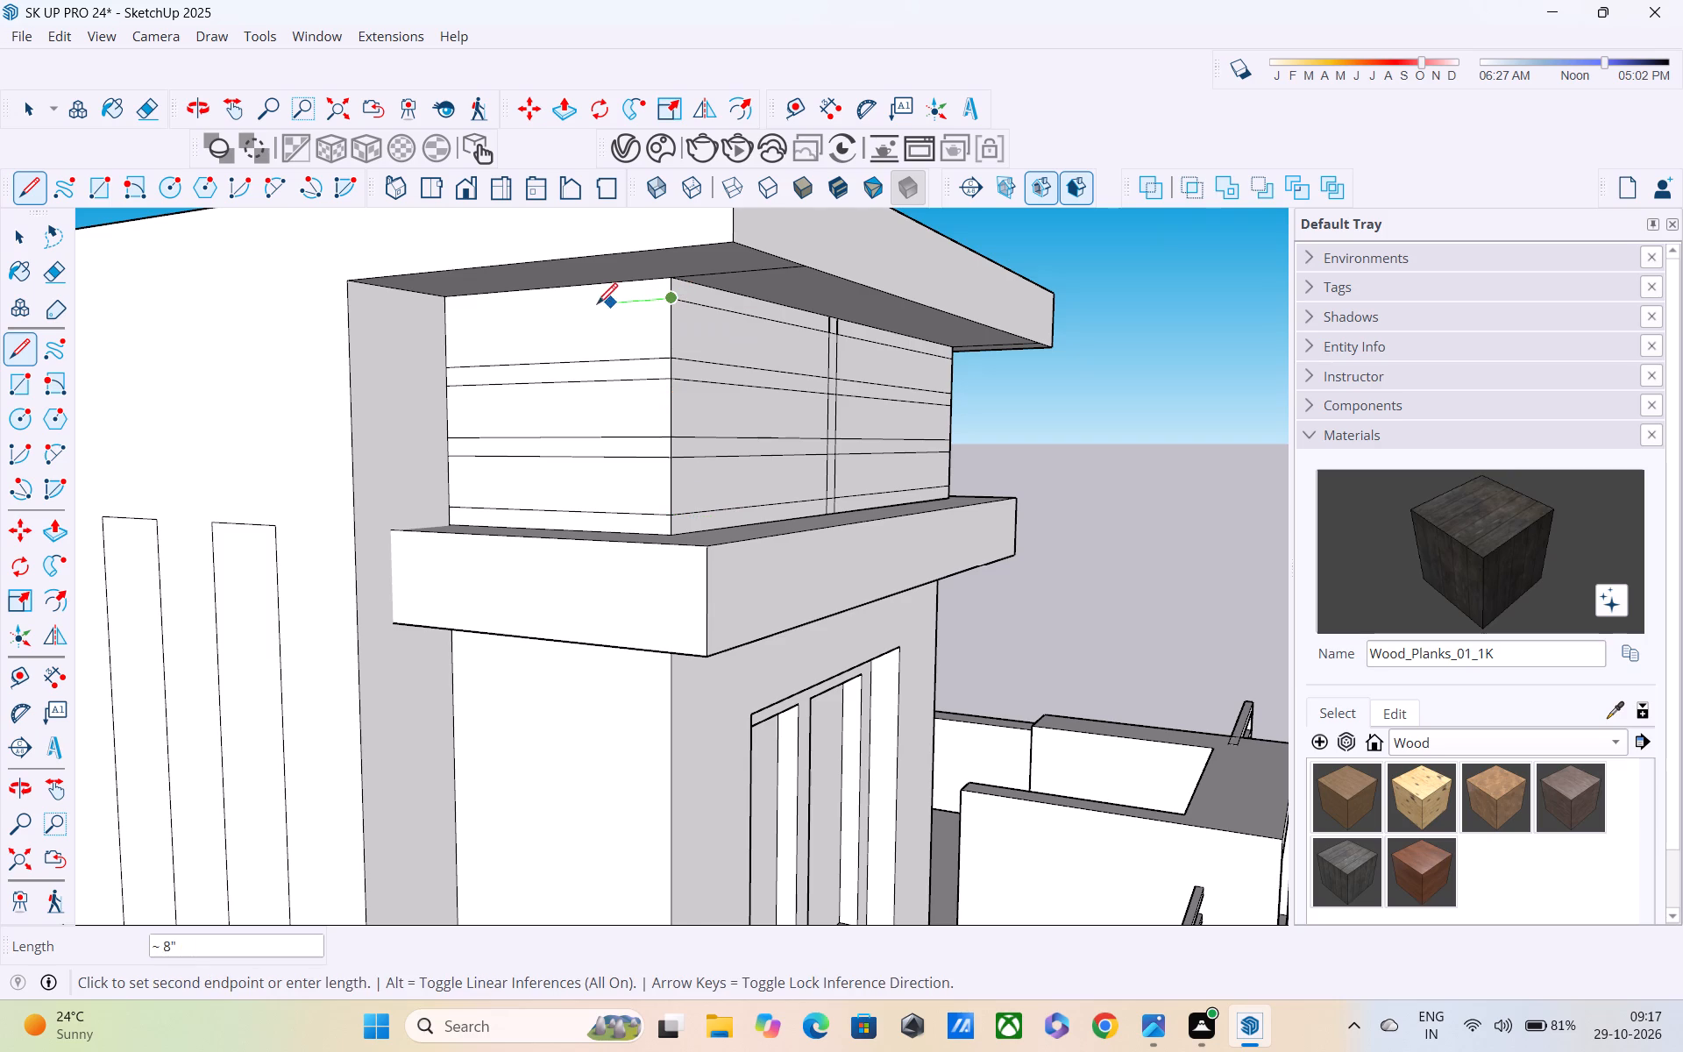
click(444, 319)
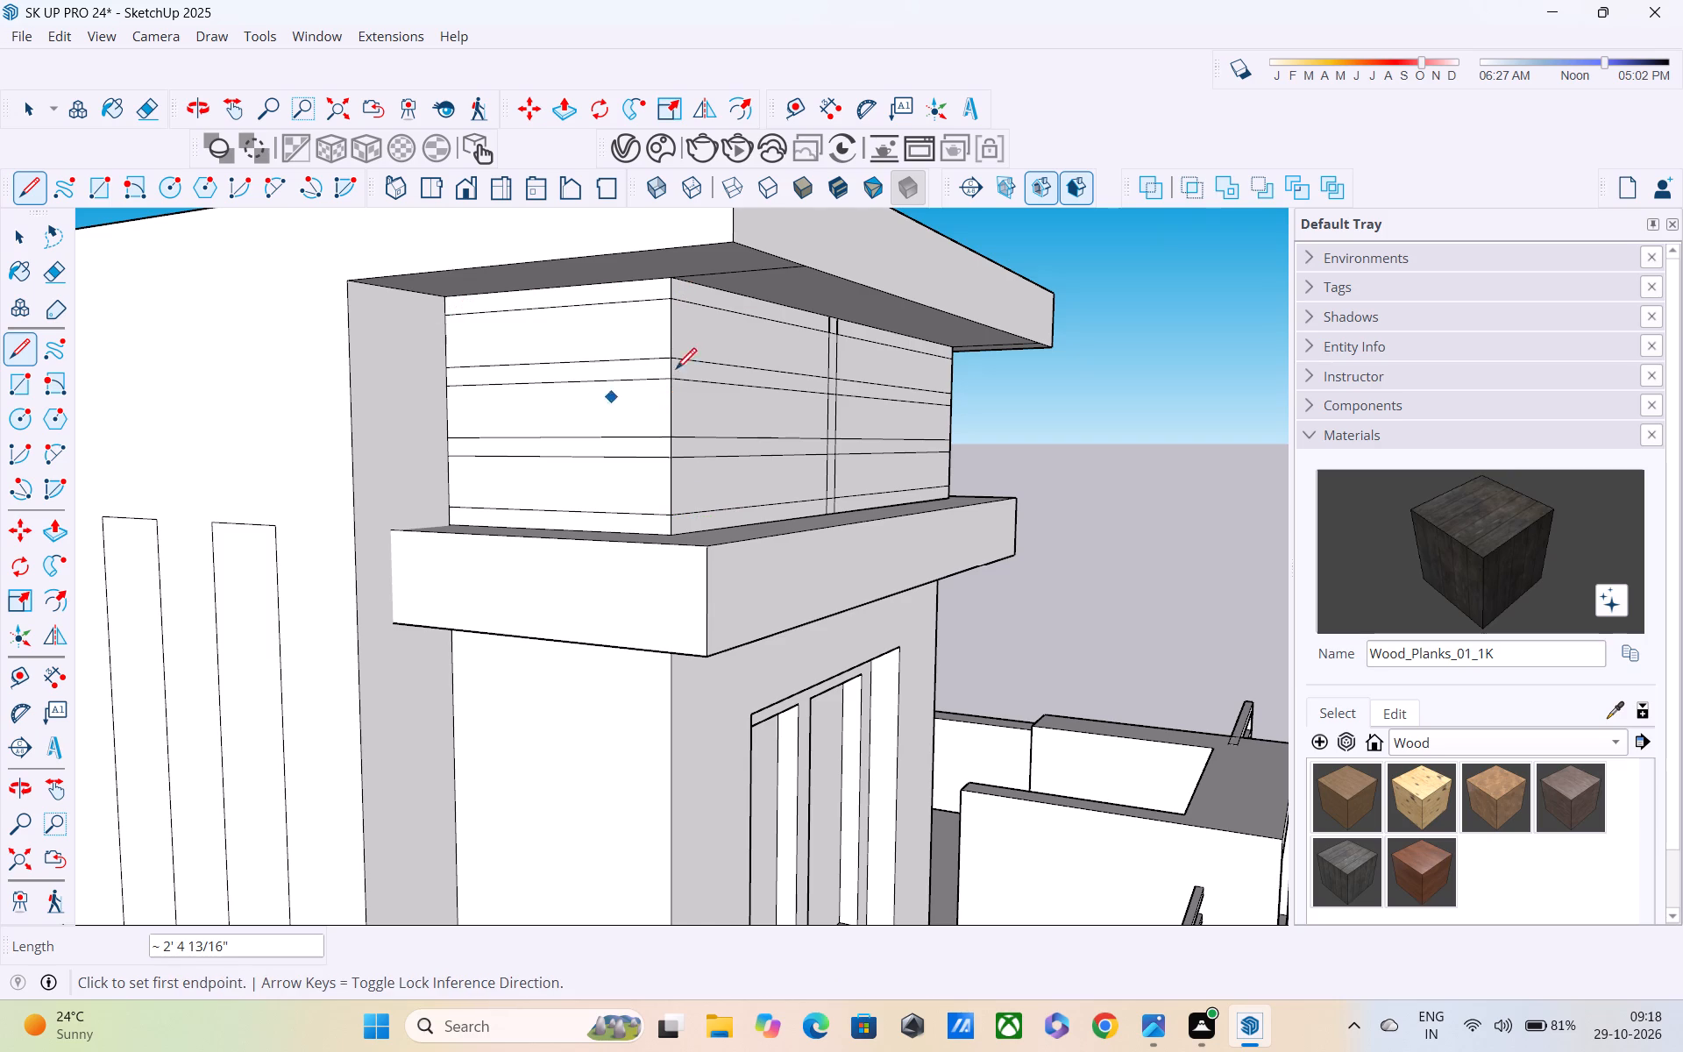
click(706, 316)
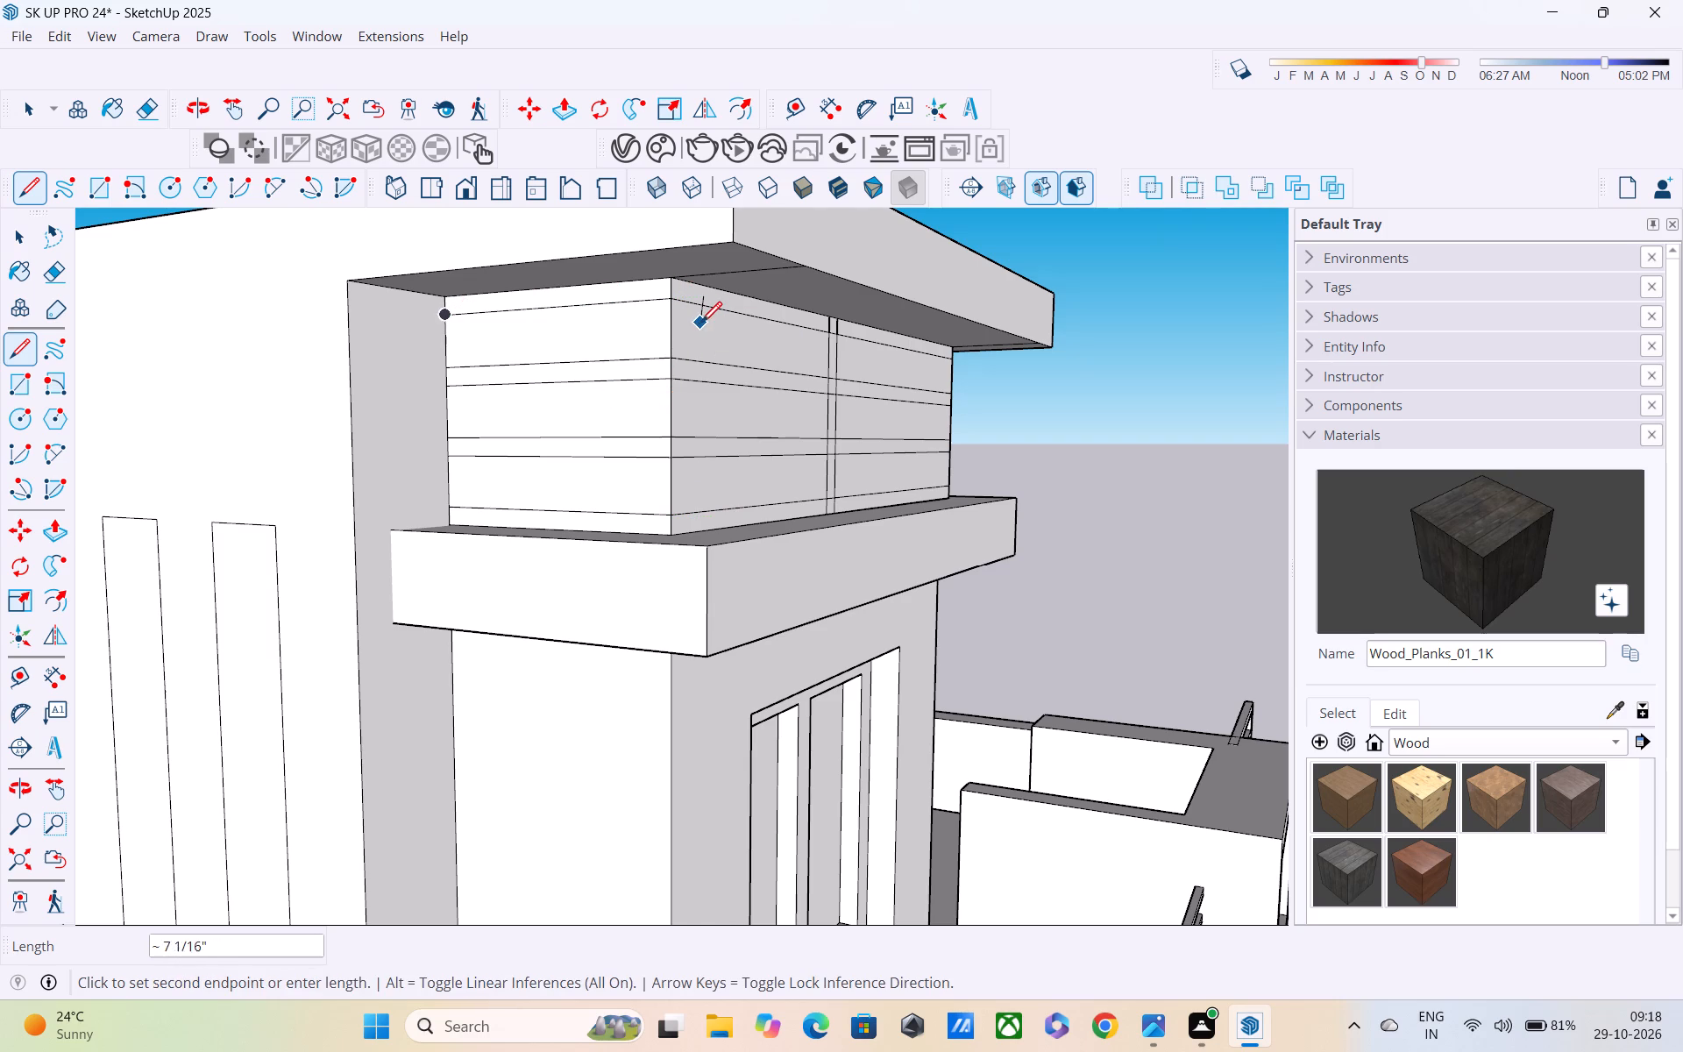
Push/Pull the side face's top band outward, trying 2" first and settling on 1".
key(p)
click(613, 288)
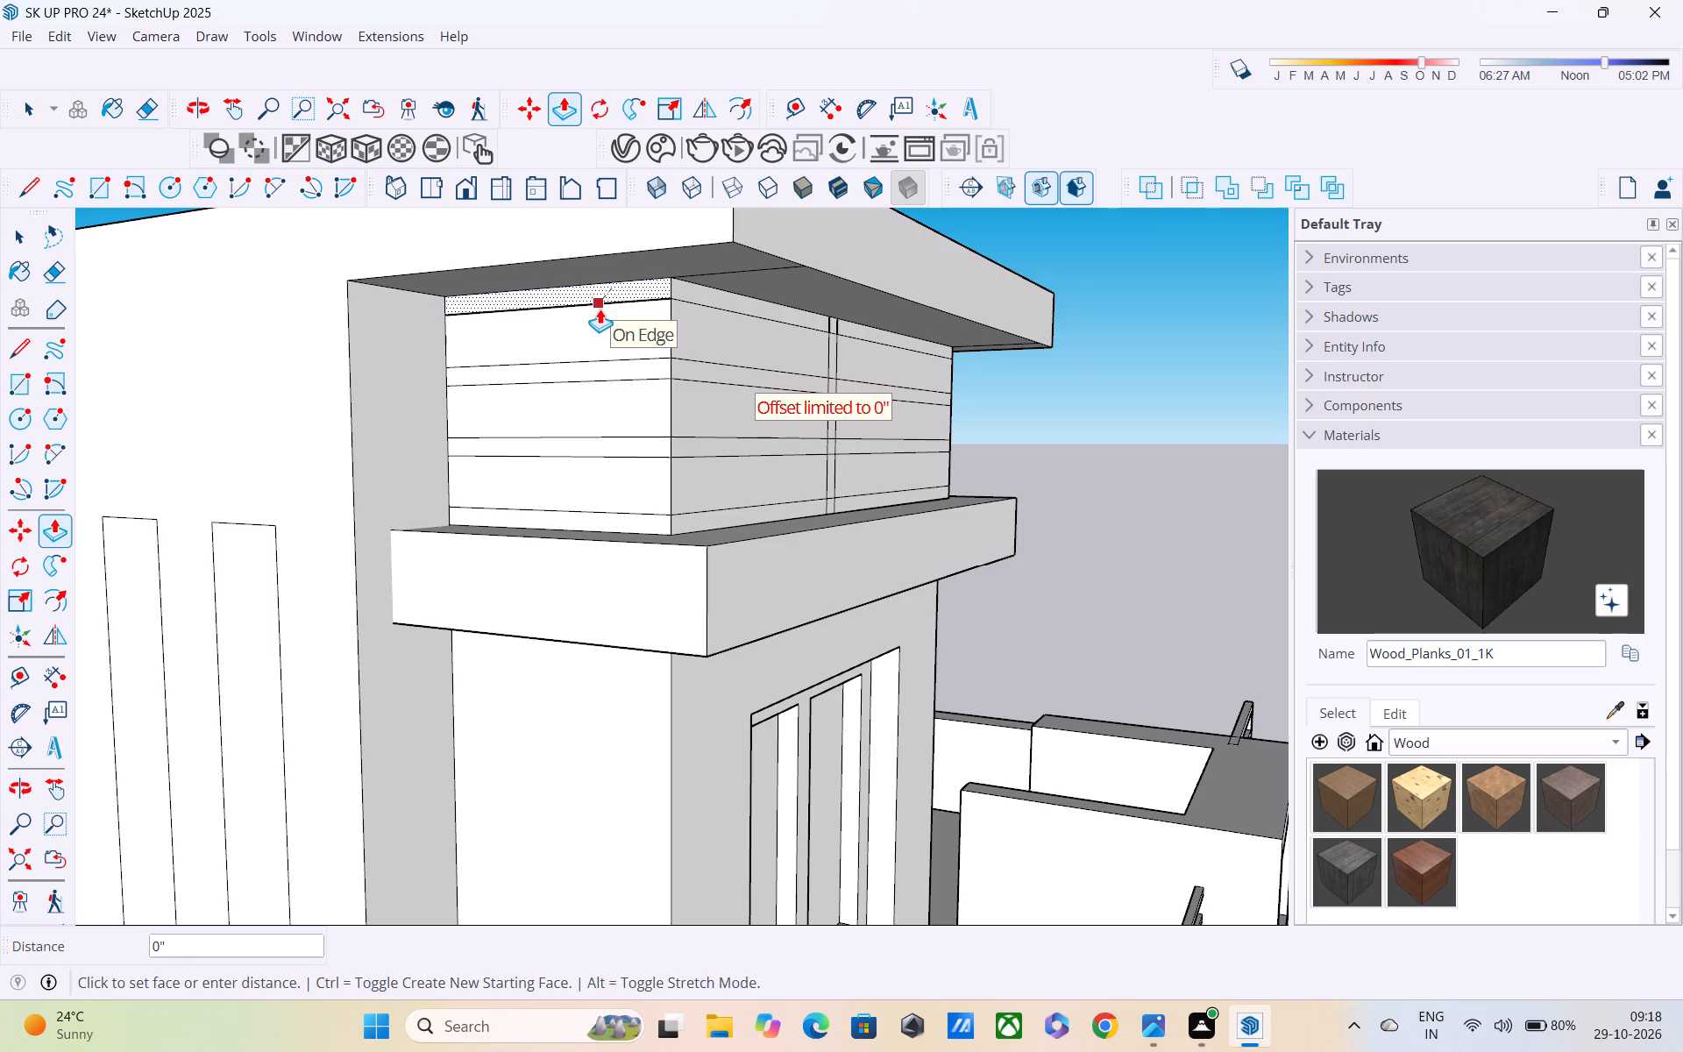
text(2")
key(Return)
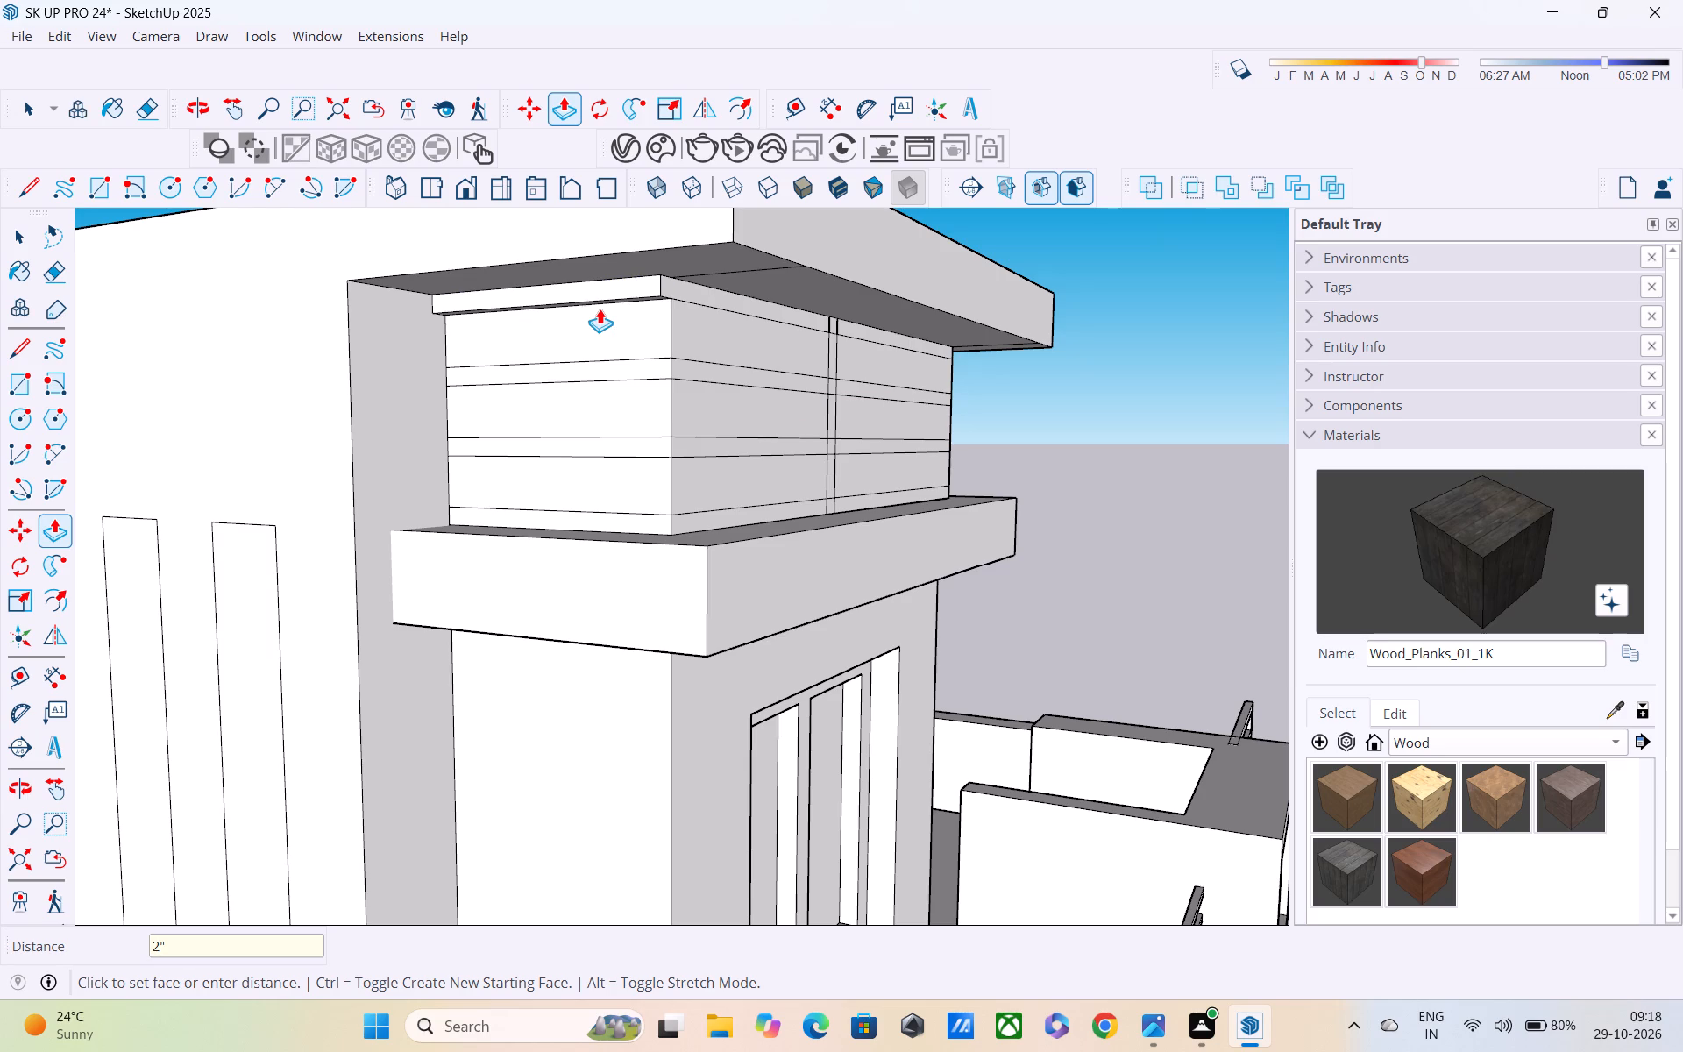
text(1")
key(Return)
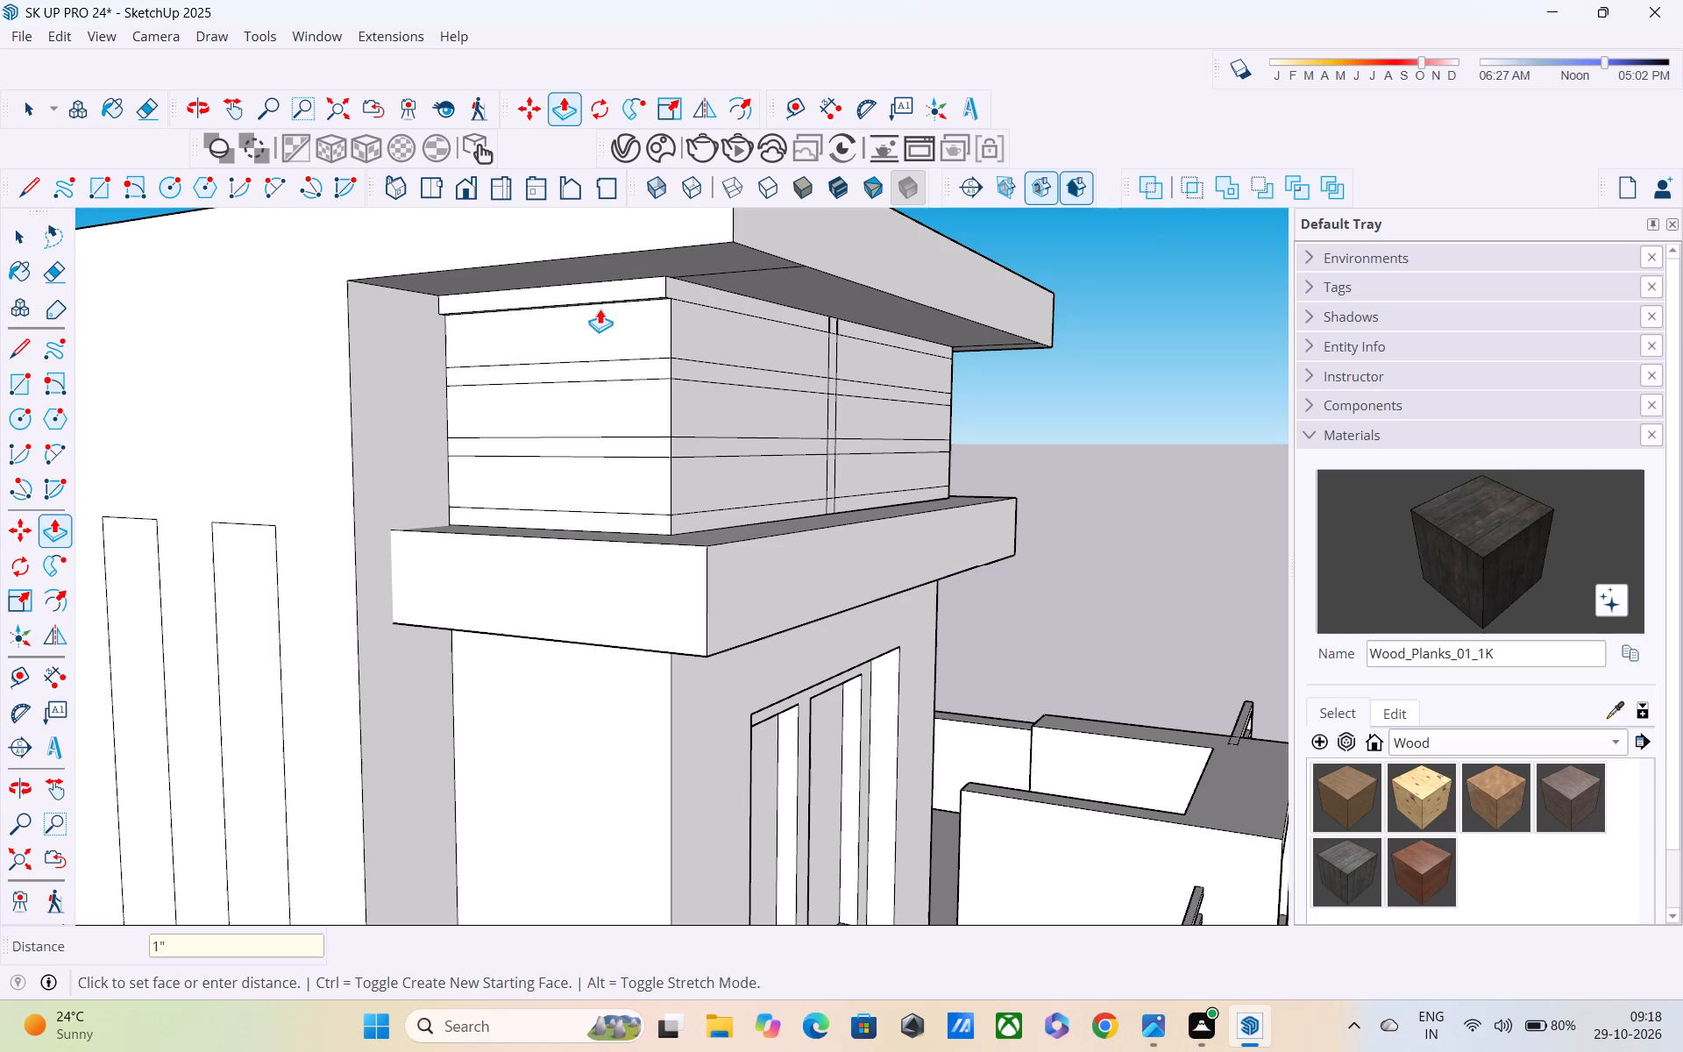
Pull the side face's two middle bands outward by the same 1".
double_click(636, 360)
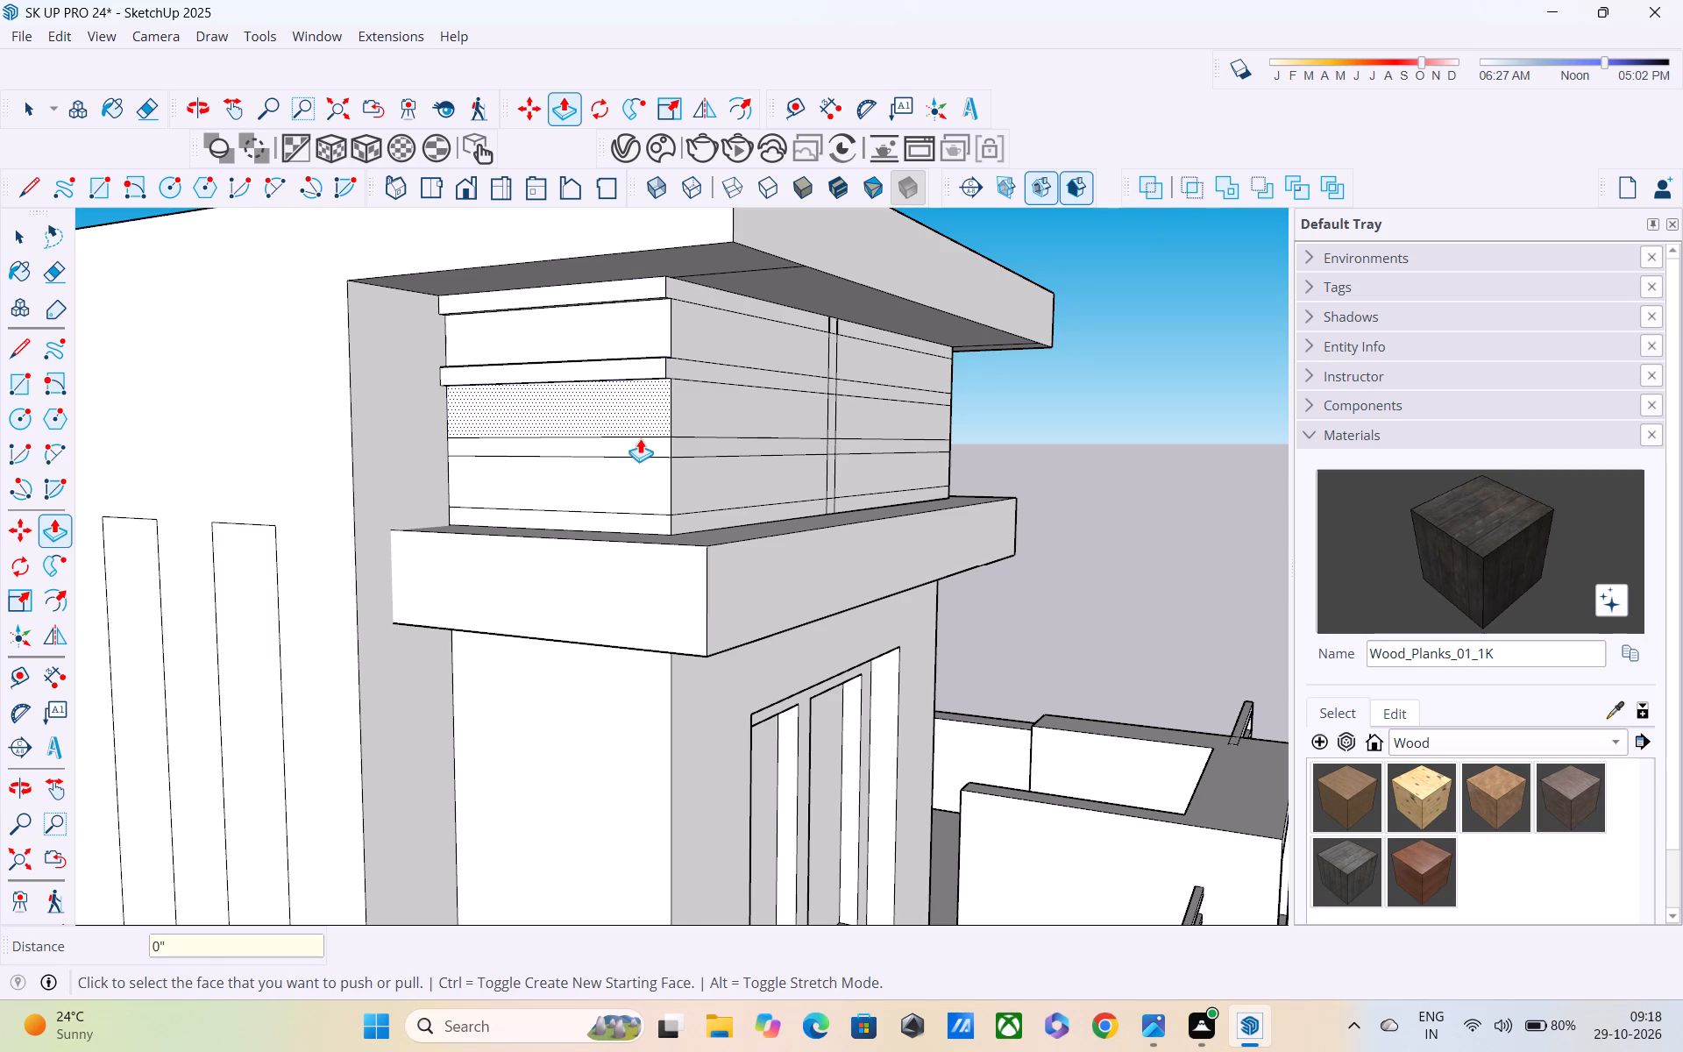
double_click(641, 443)
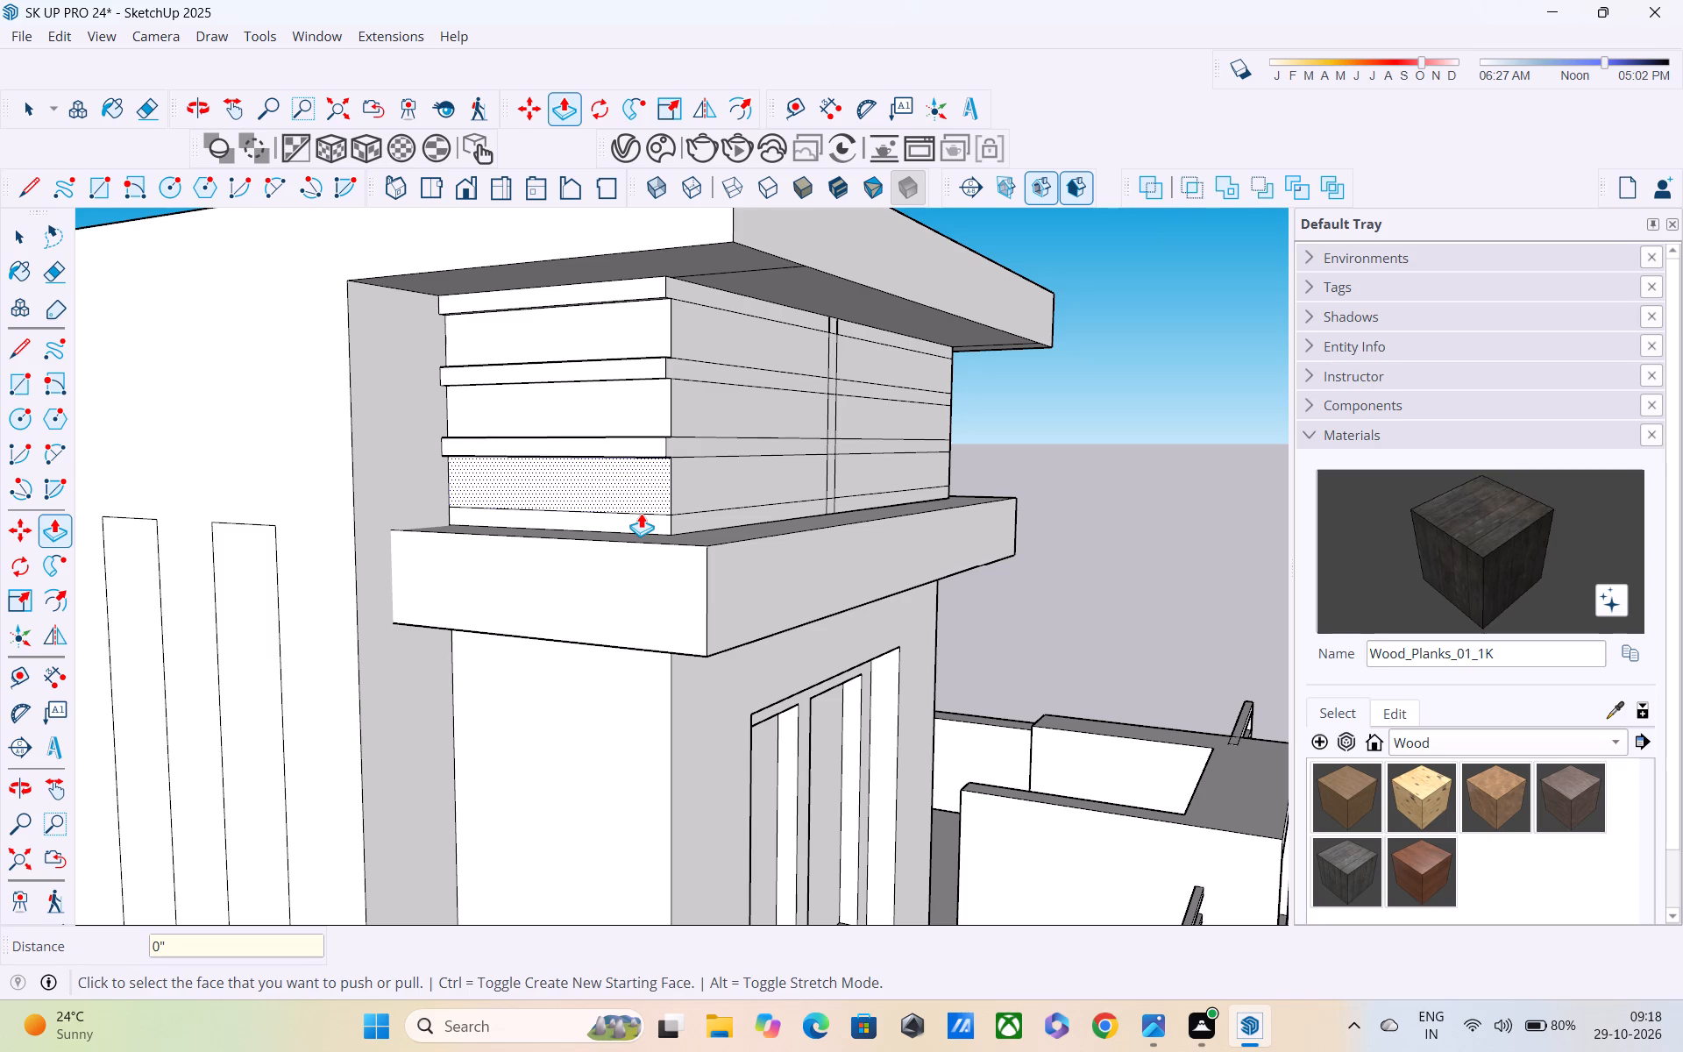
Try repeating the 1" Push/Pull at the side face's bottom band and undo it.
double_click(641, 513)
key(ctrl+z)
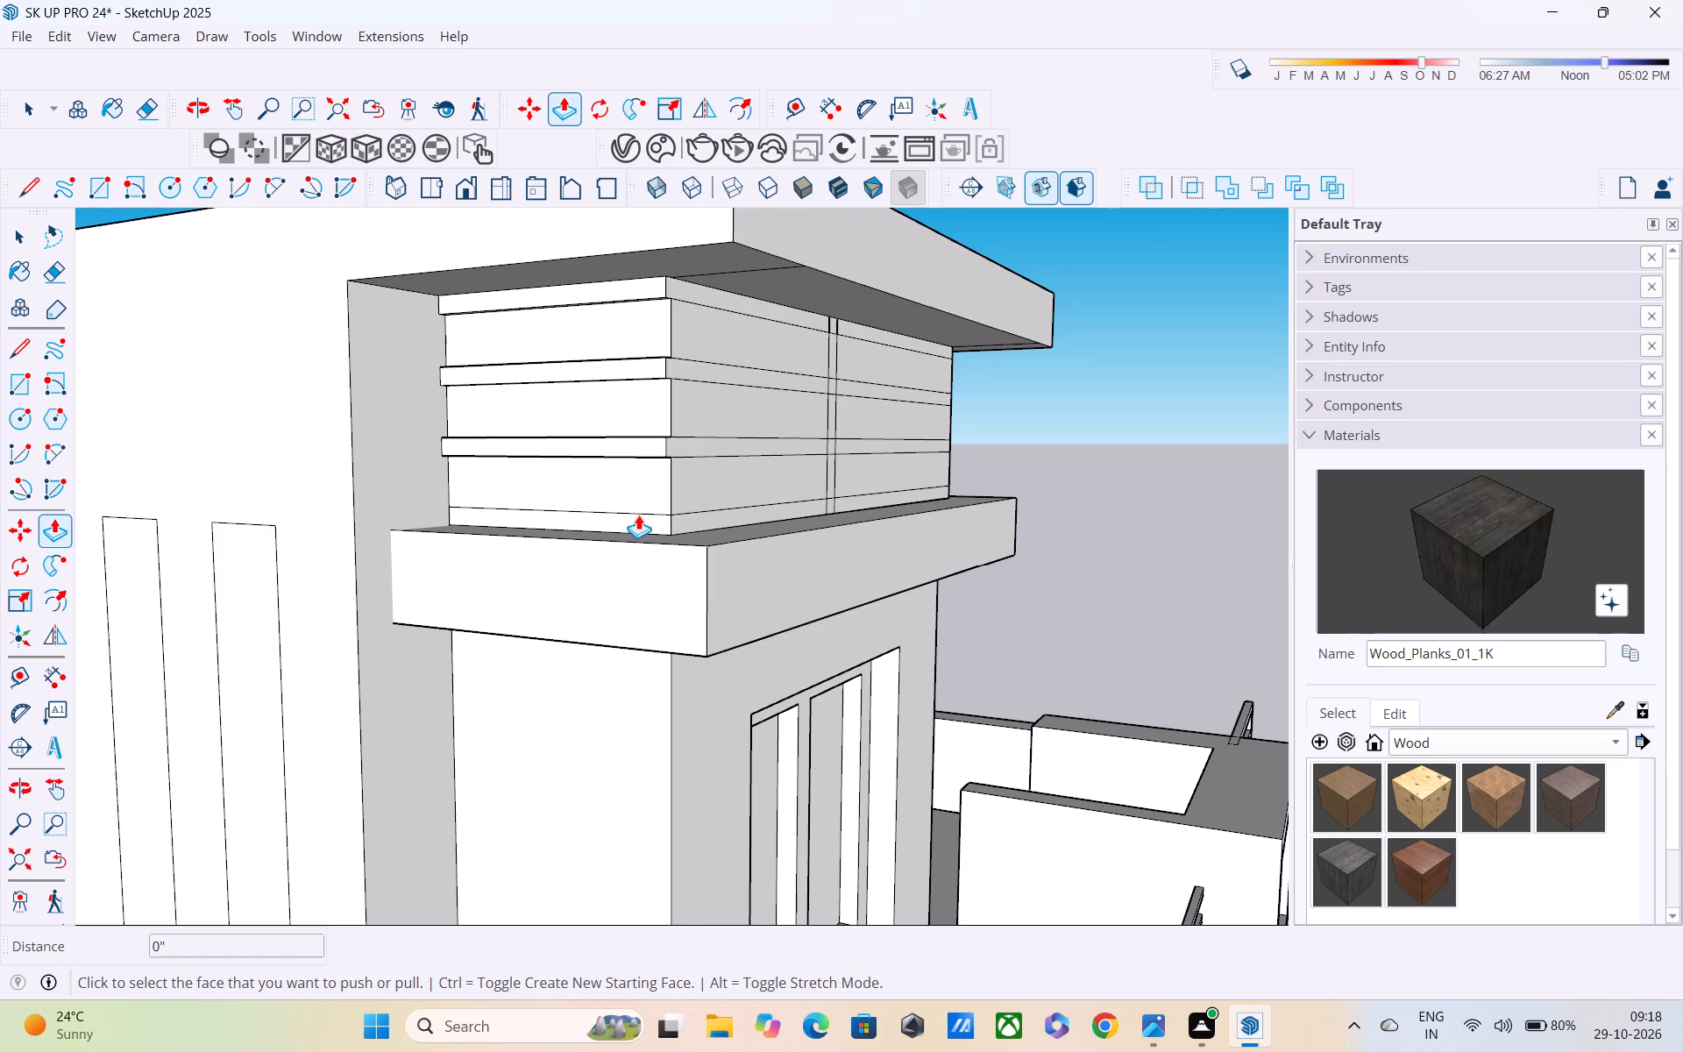
Pull the side face's bottom band and the adjoining front face's top band and lower-band portions before the vertical strip outward by the same 1".
double_click(637, 520)
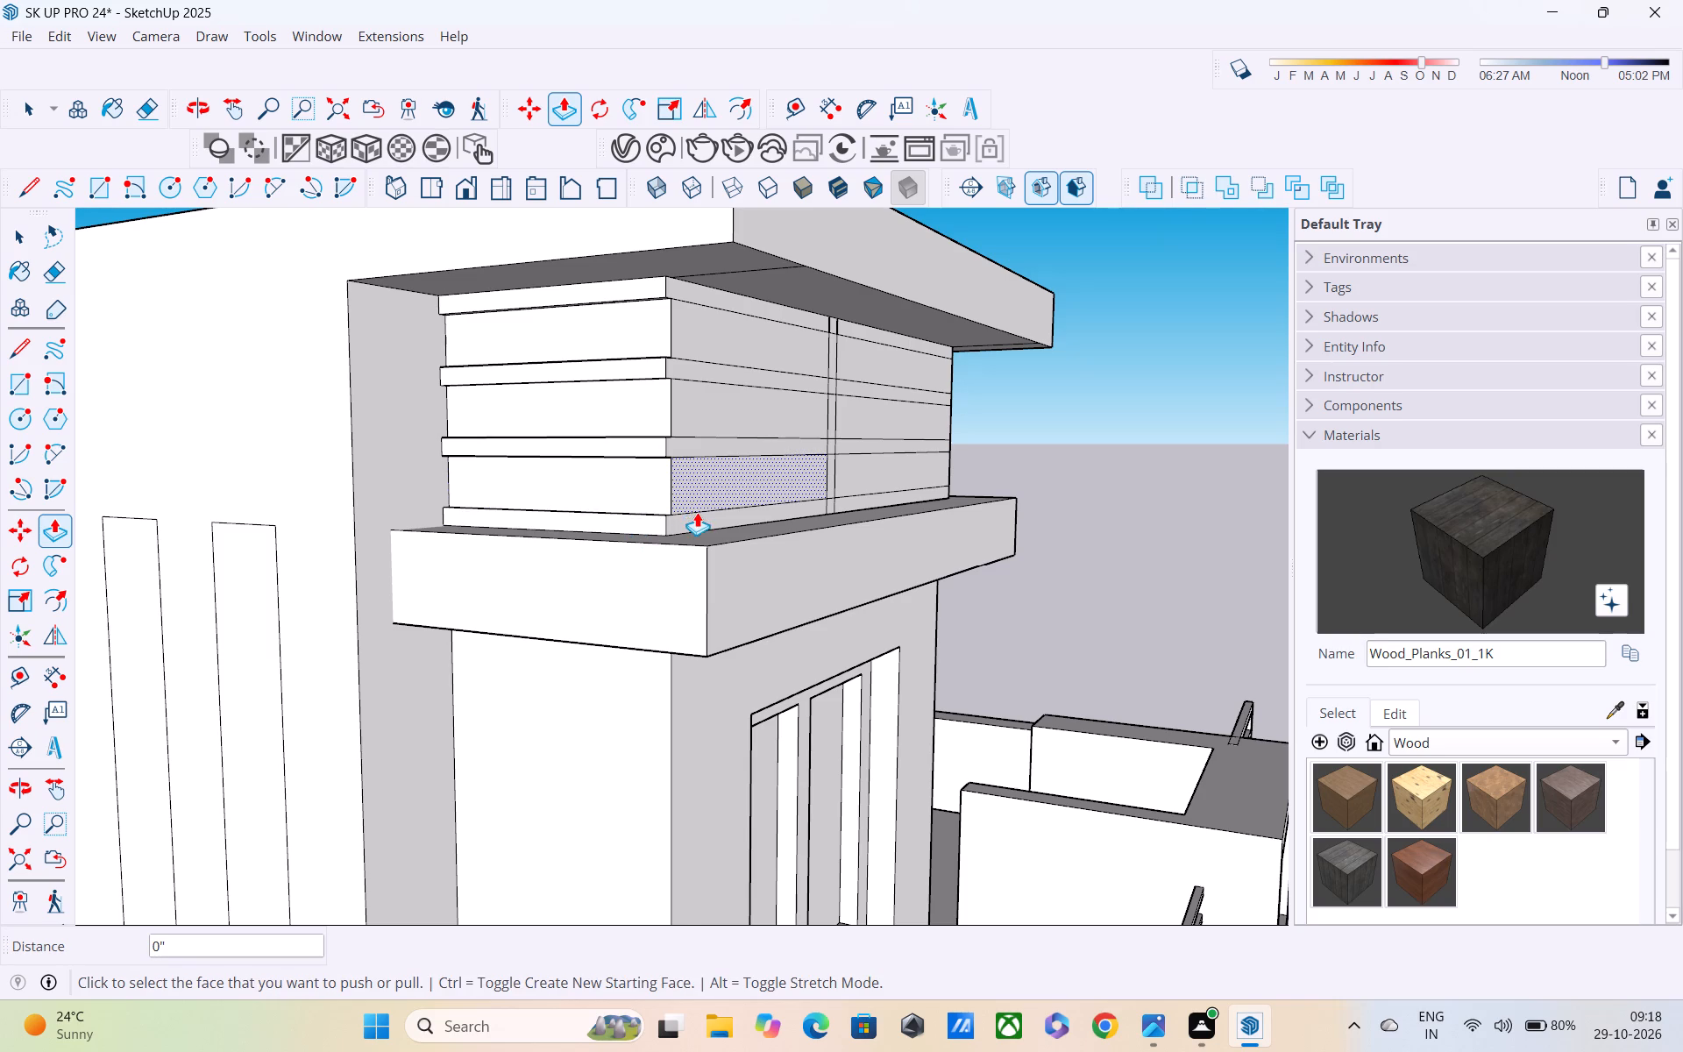
double_click(698, 515)
double_click(685, 442)
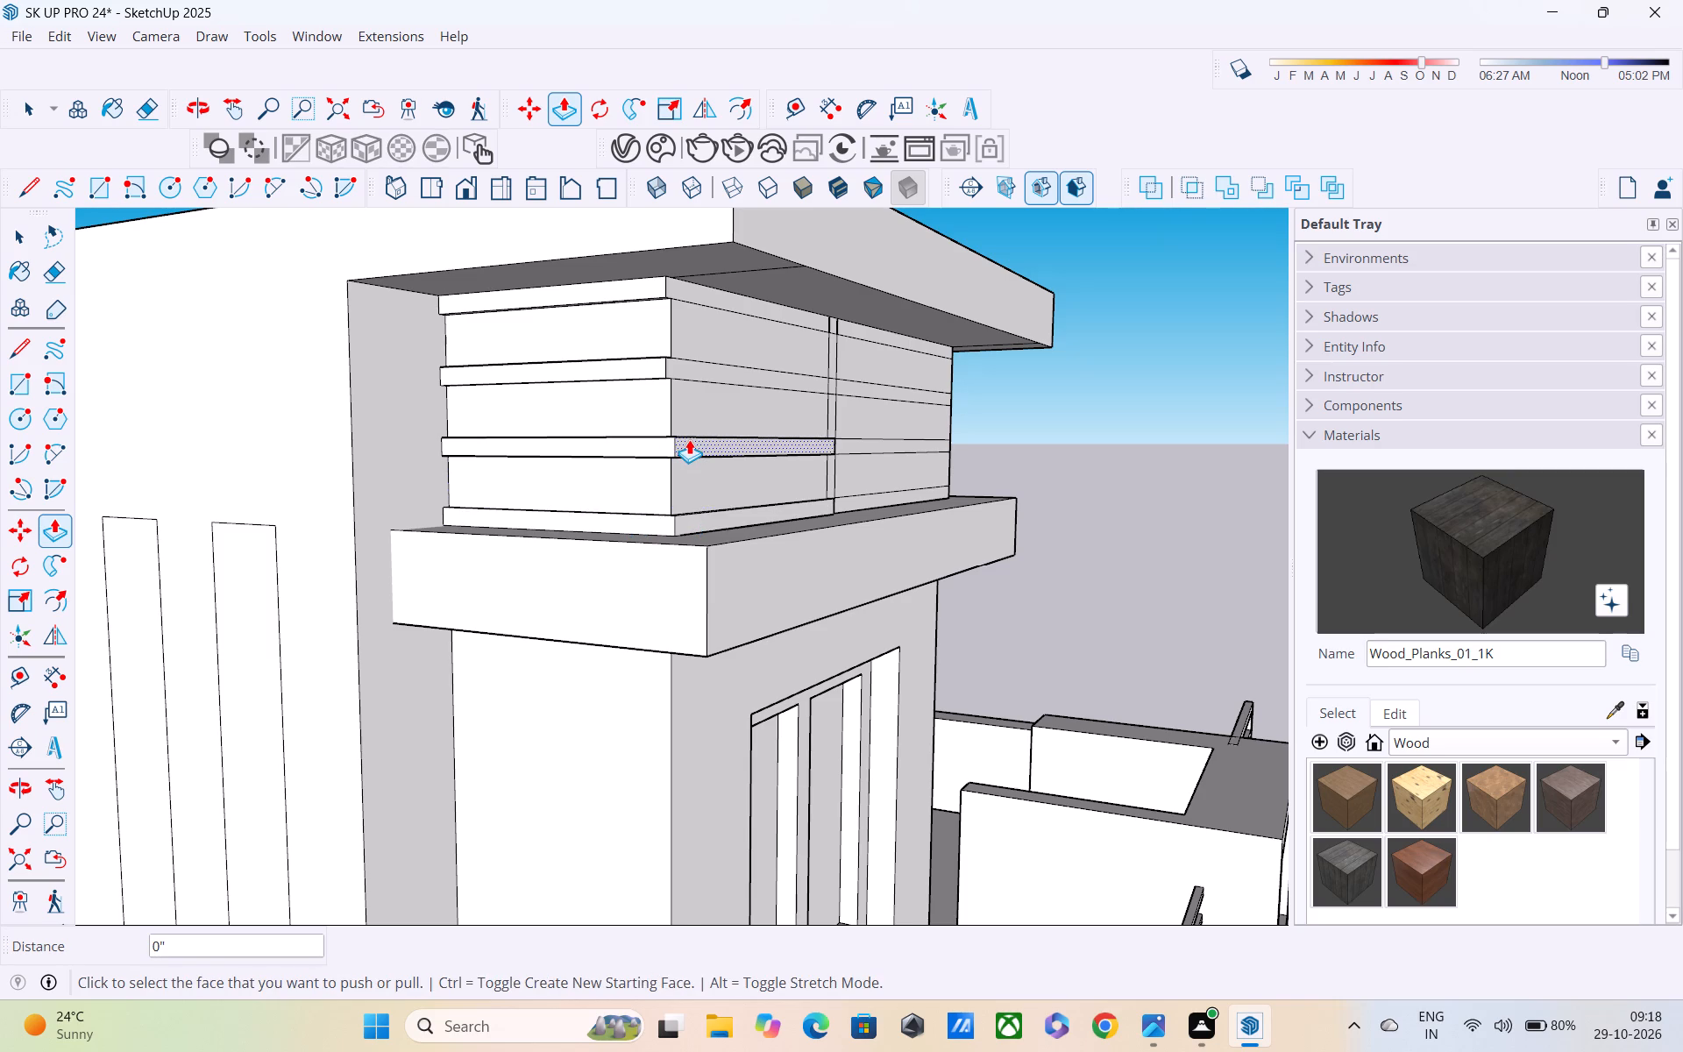
shift+middle_drag(689, 438, 745, 579)
double_click(737, 507)
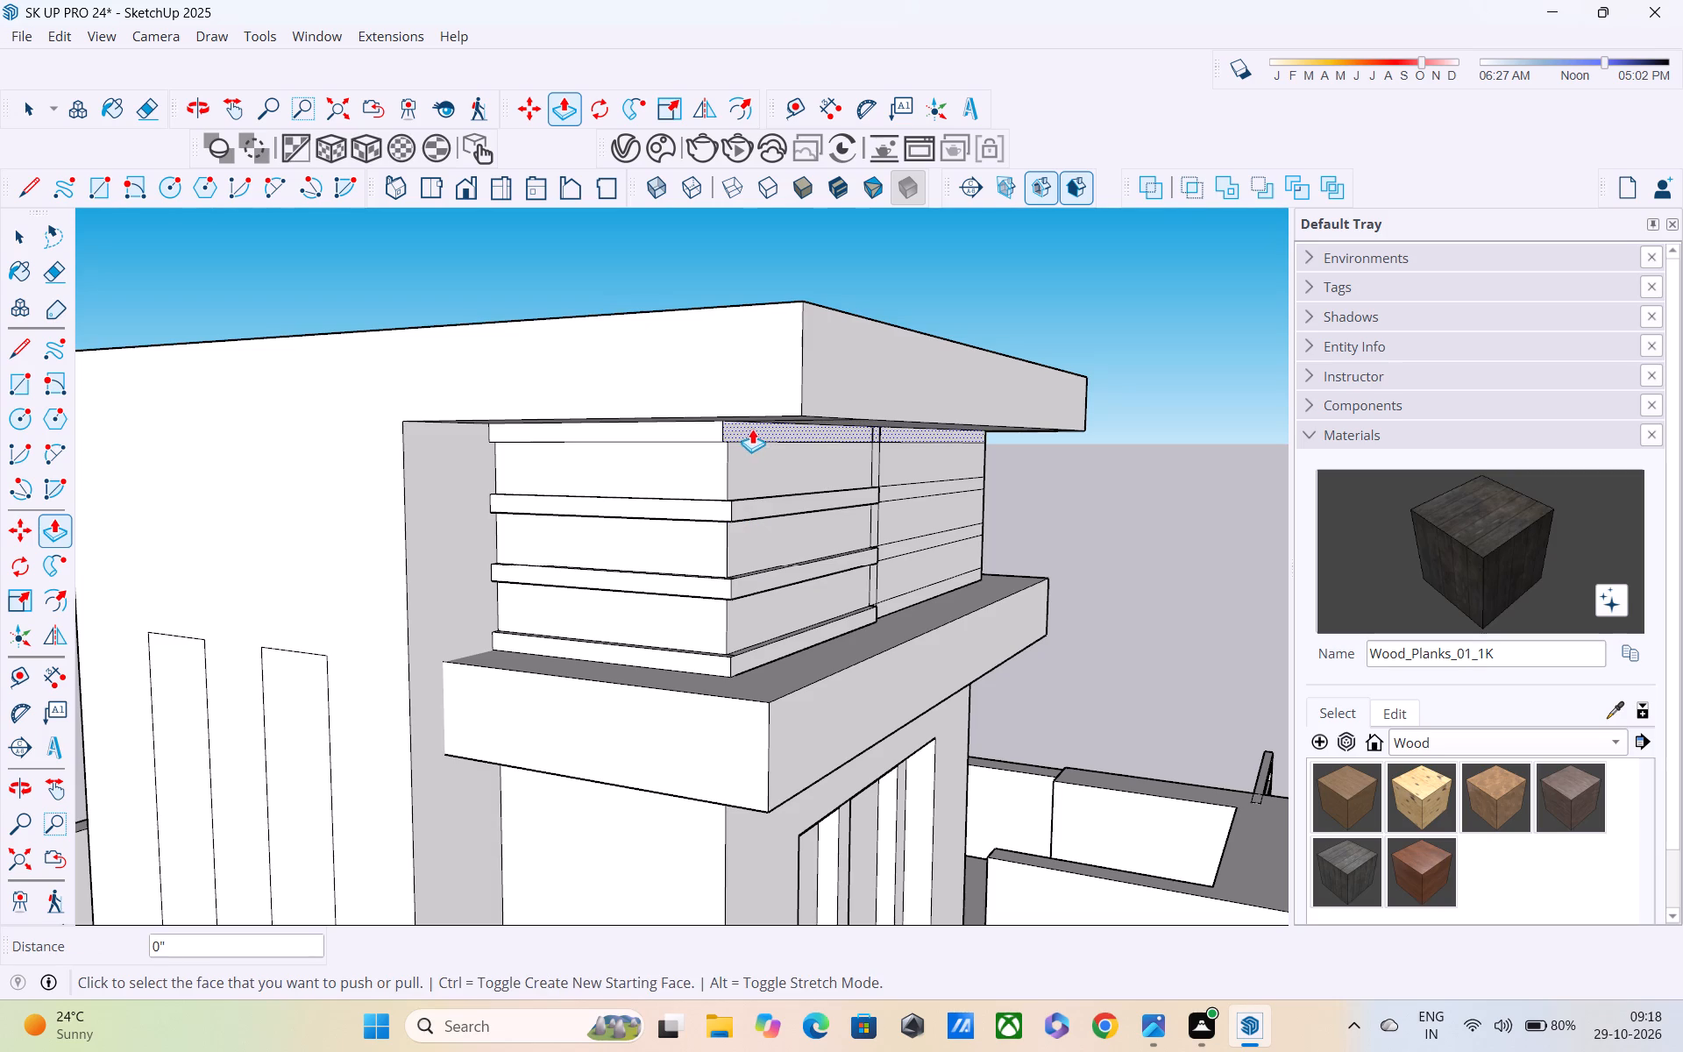
double_click(752, 427)
Pull the three lower band portions on the other side of the front face's vertical strip outward by the same 1".
middle_drag(770, 430, 593, 345)
scroll(819, 446, up, 2)
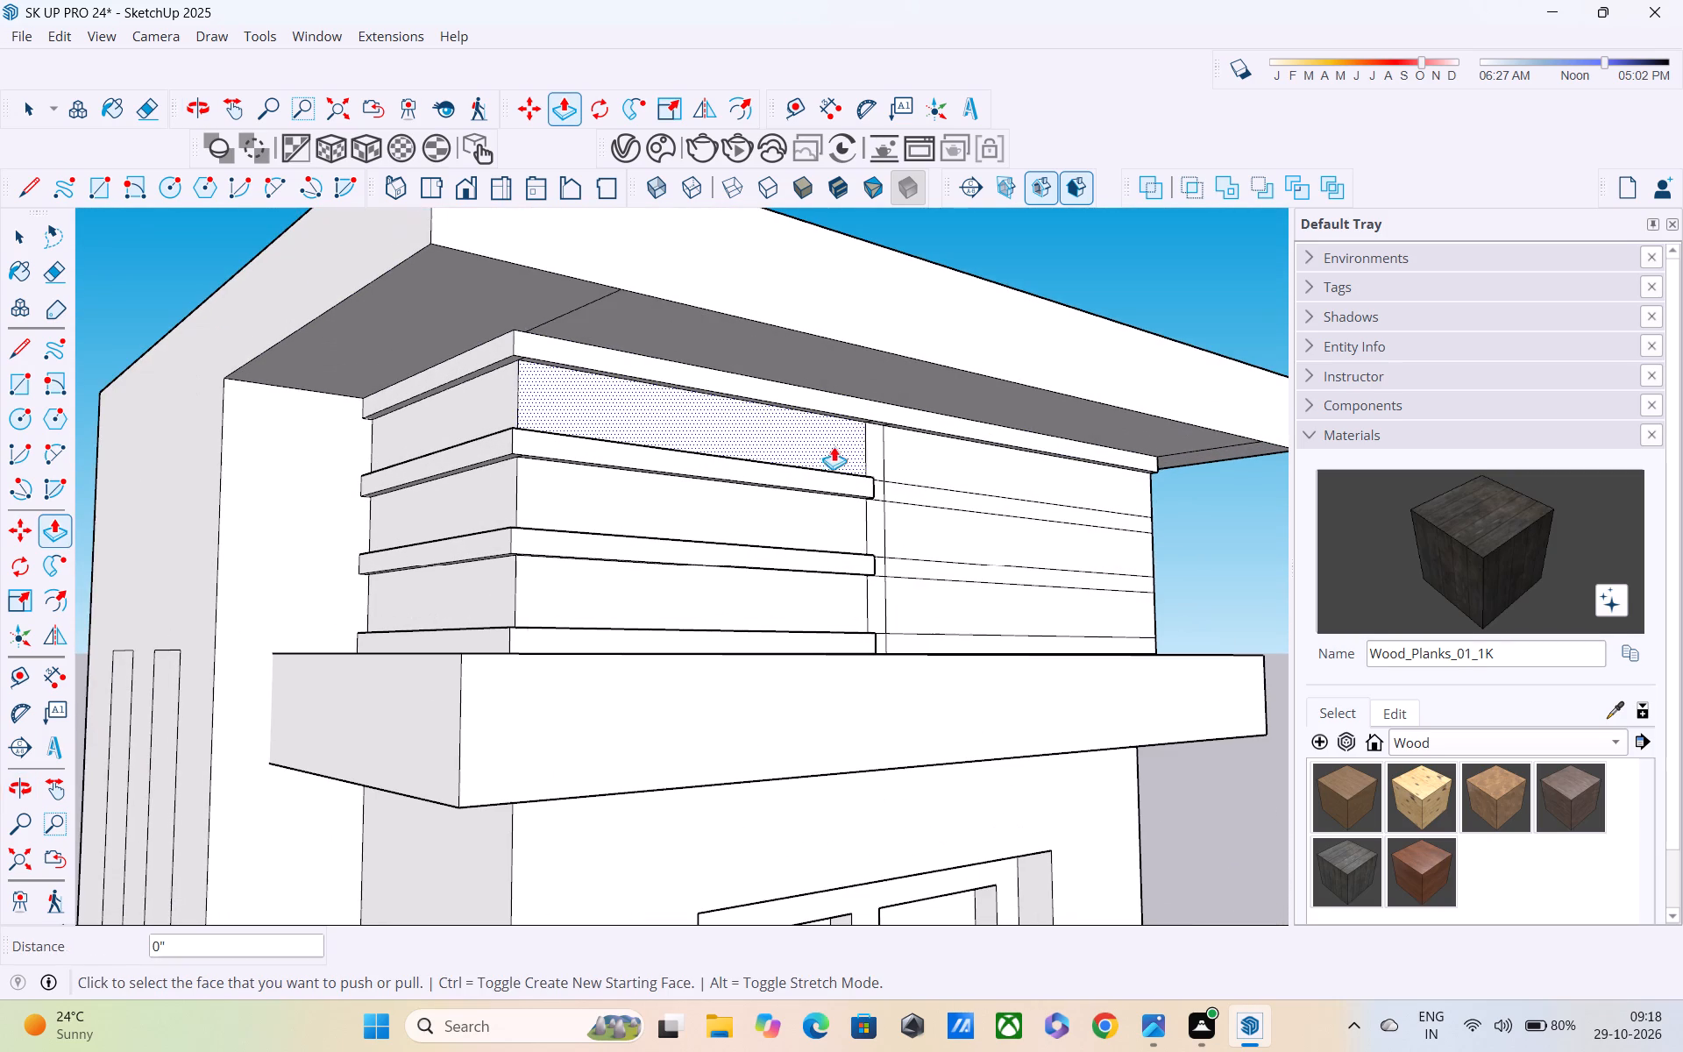
double_click(934, 493)
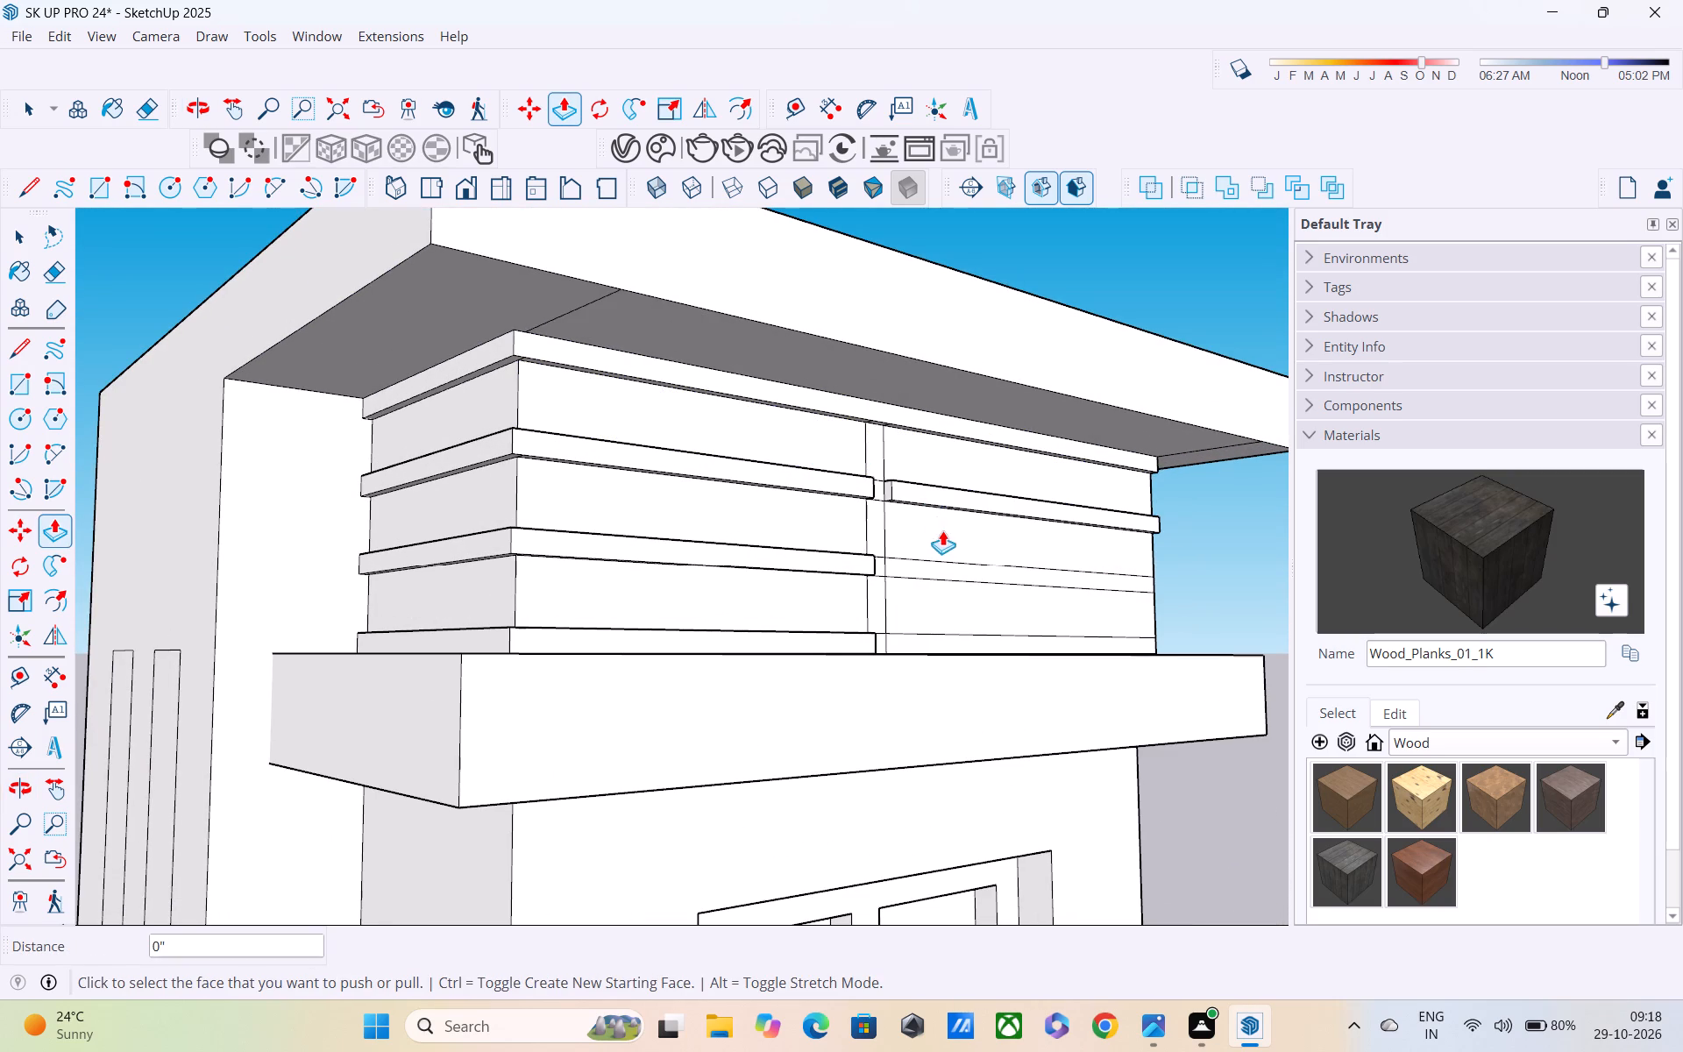
double_click(946, 572)
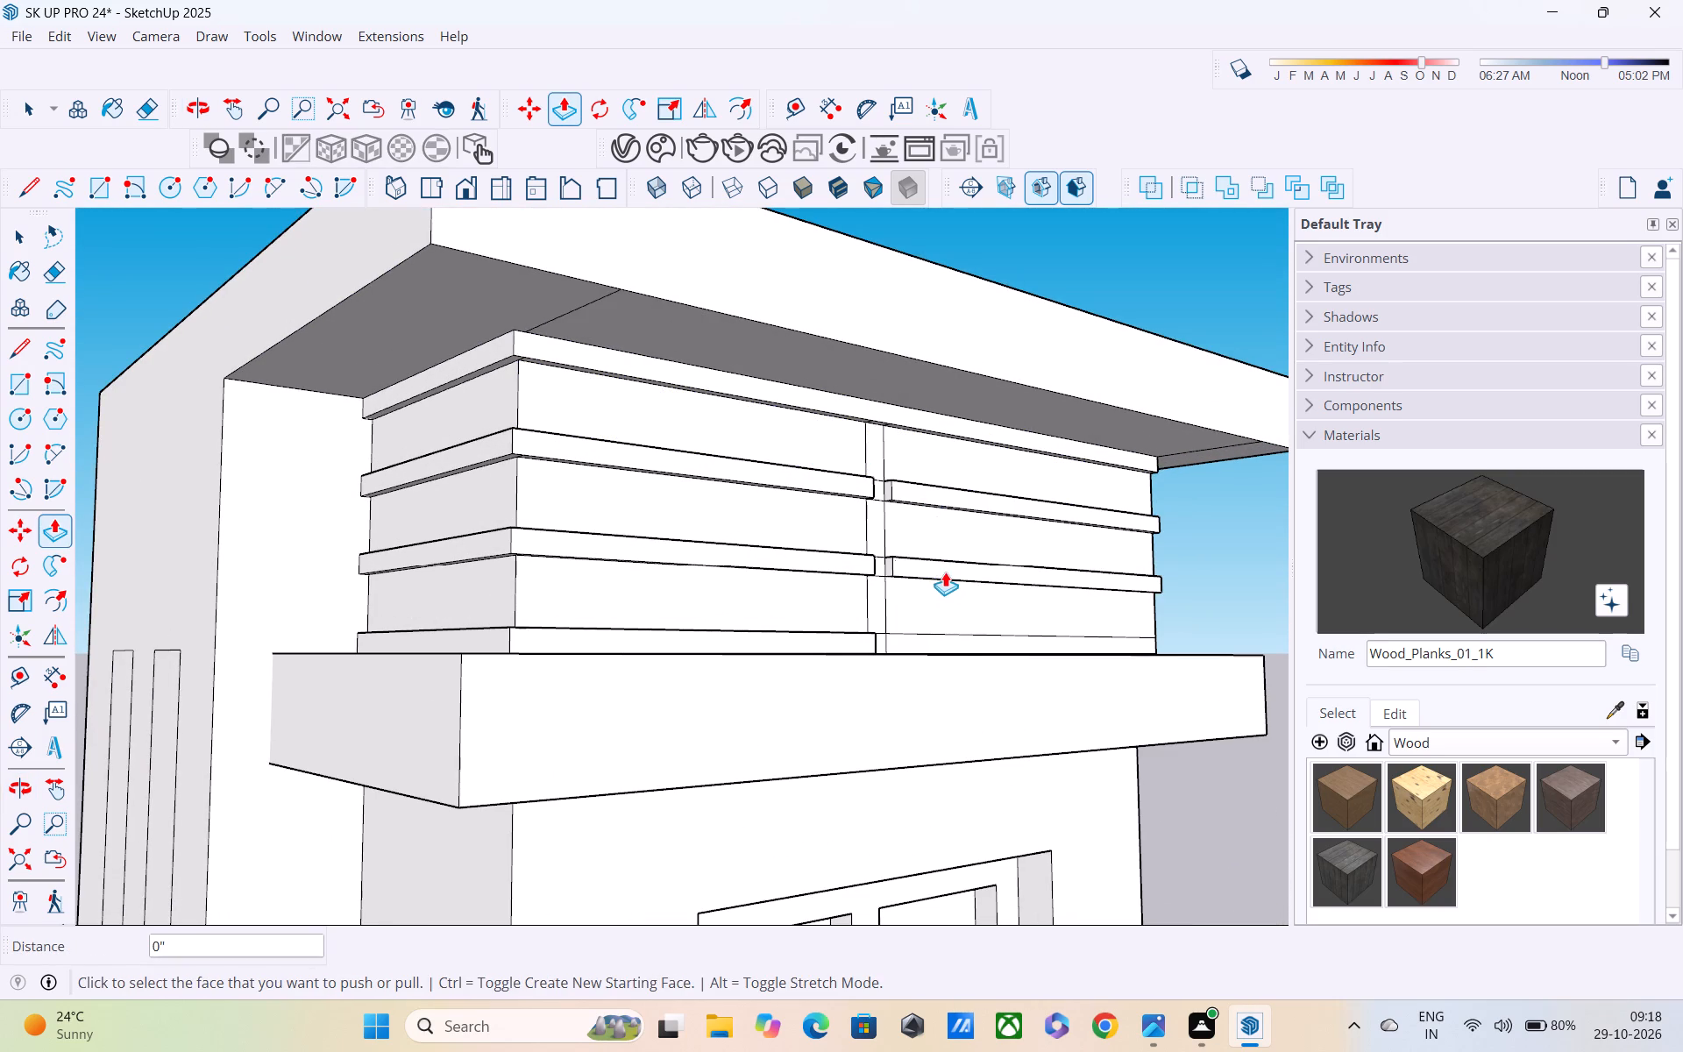
double_click(961, 648)
Pull all the segments of the front face's central vertical strip outward by the same 1", level with the bands.
middle_drag(883, 554, 823, 630)
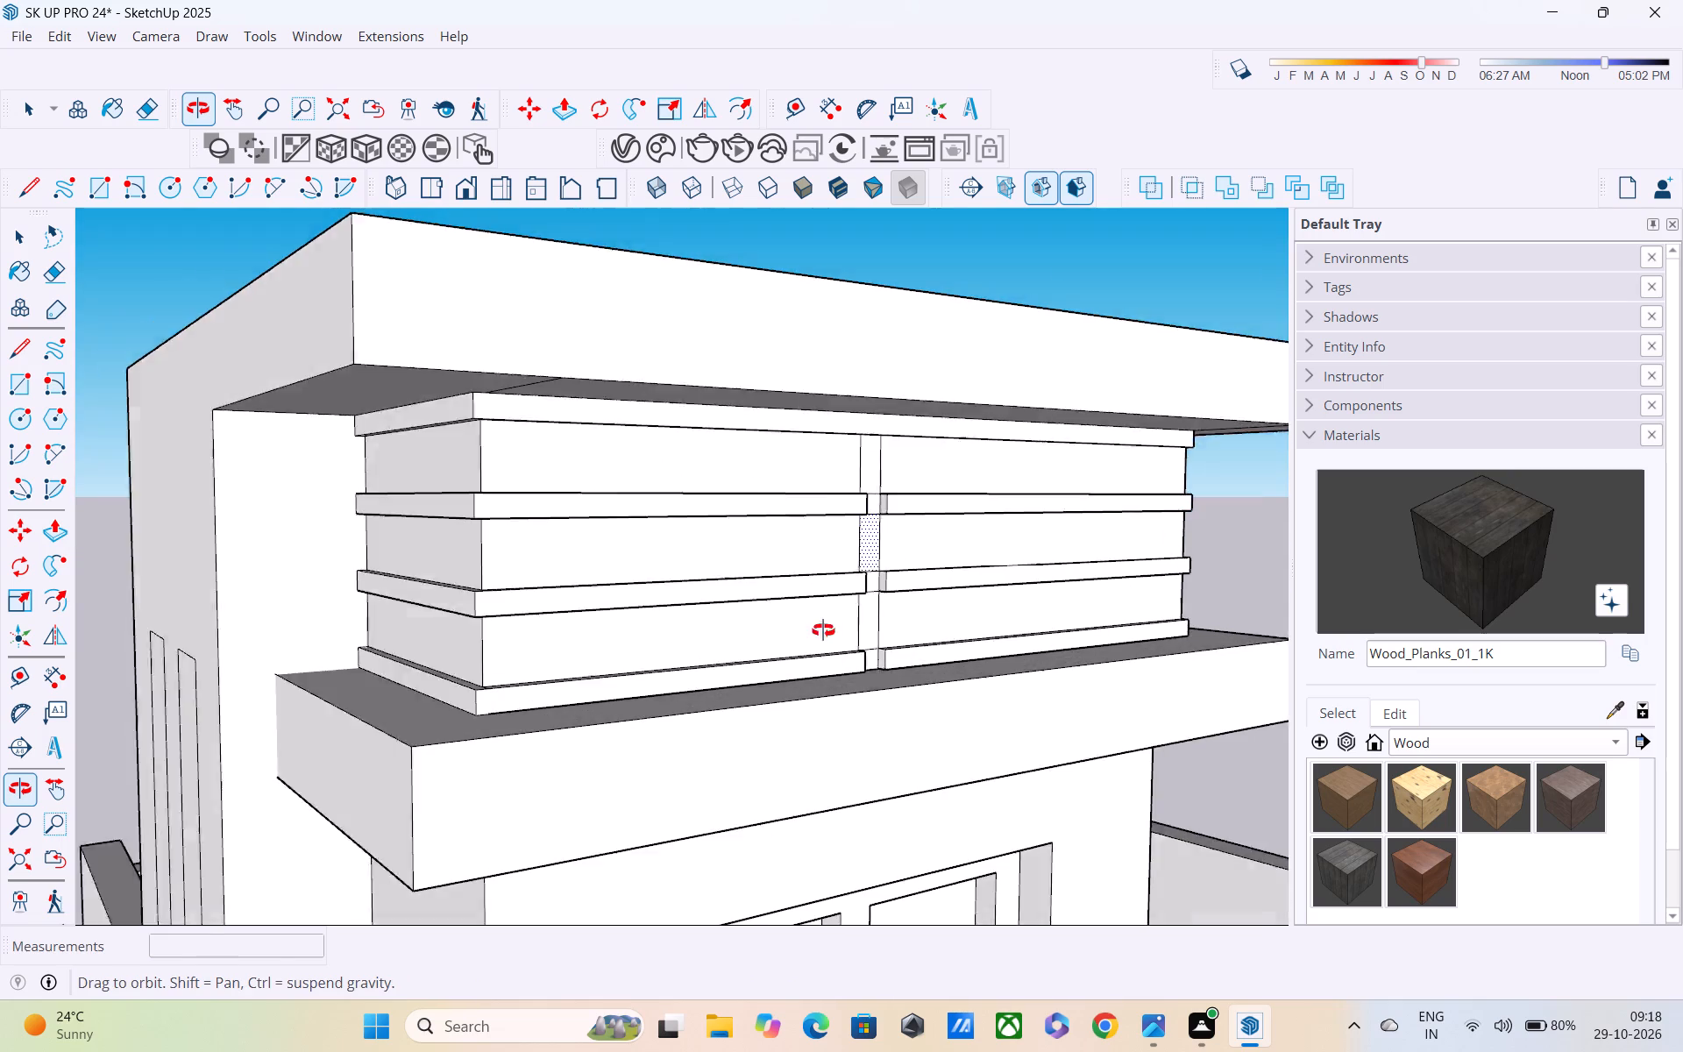
middle_drag(823, 630, 788, 639)
double_click(850, 549)
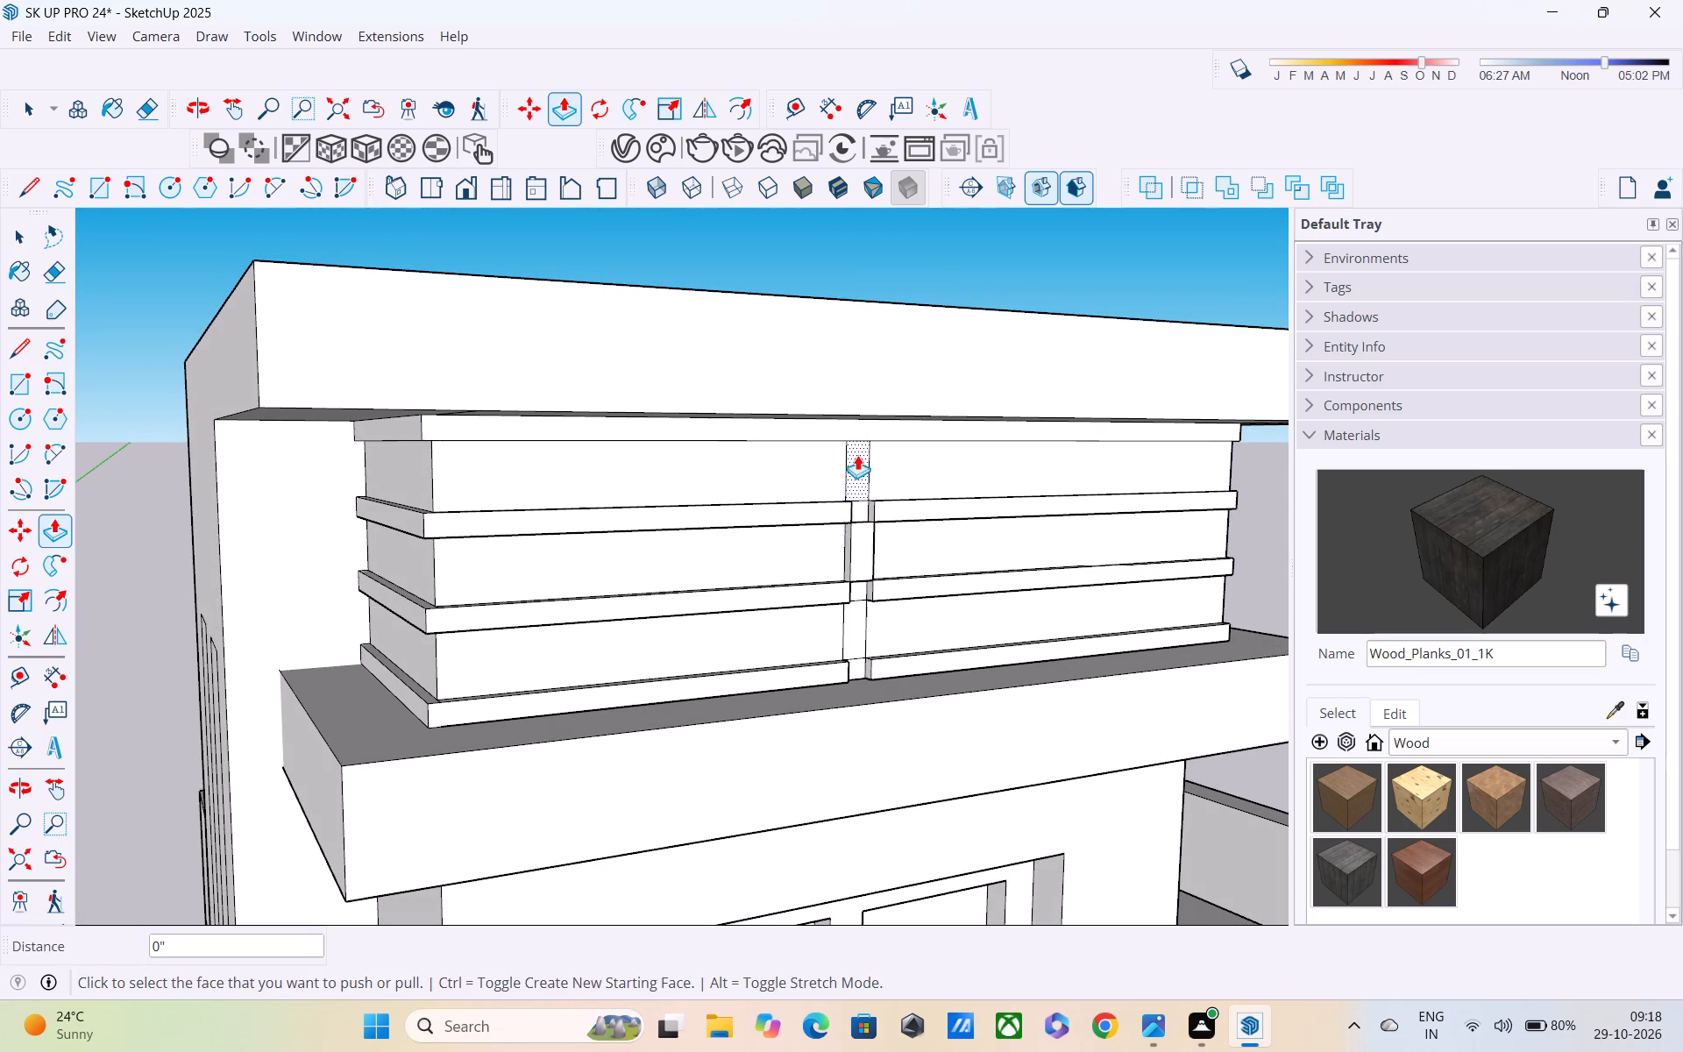
double_click(860, 451)
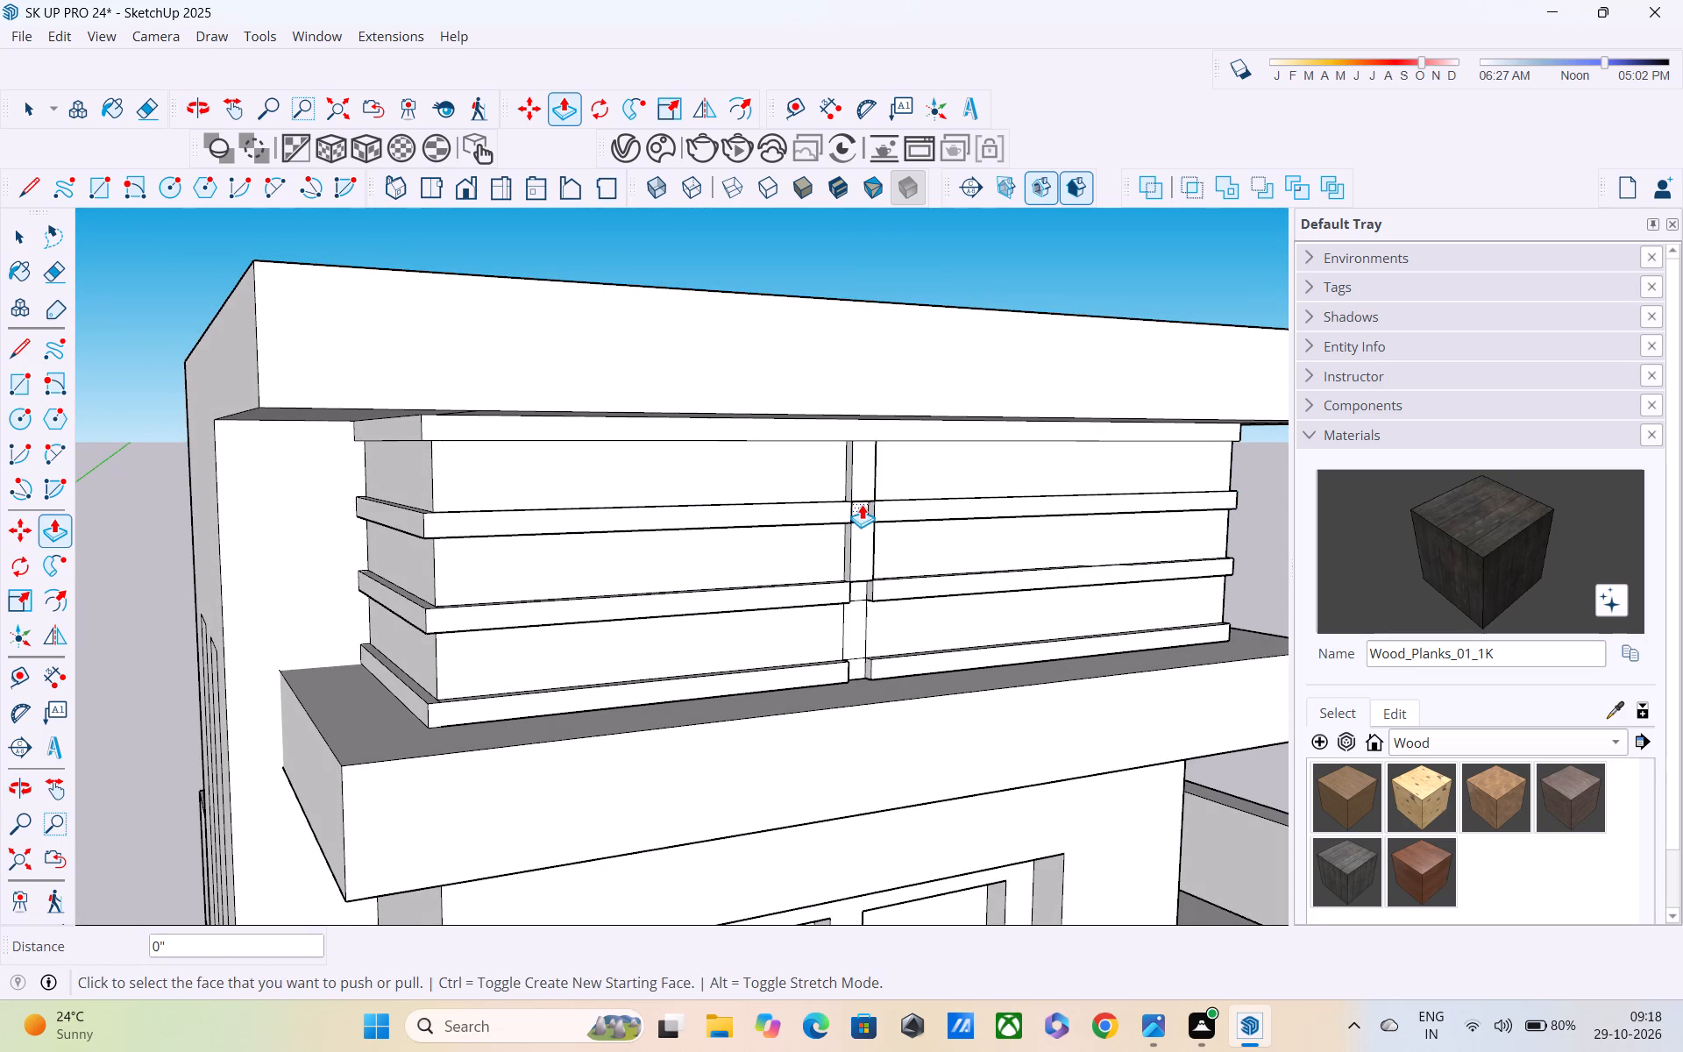
double_click(862, 504)
double_click(855, 628)
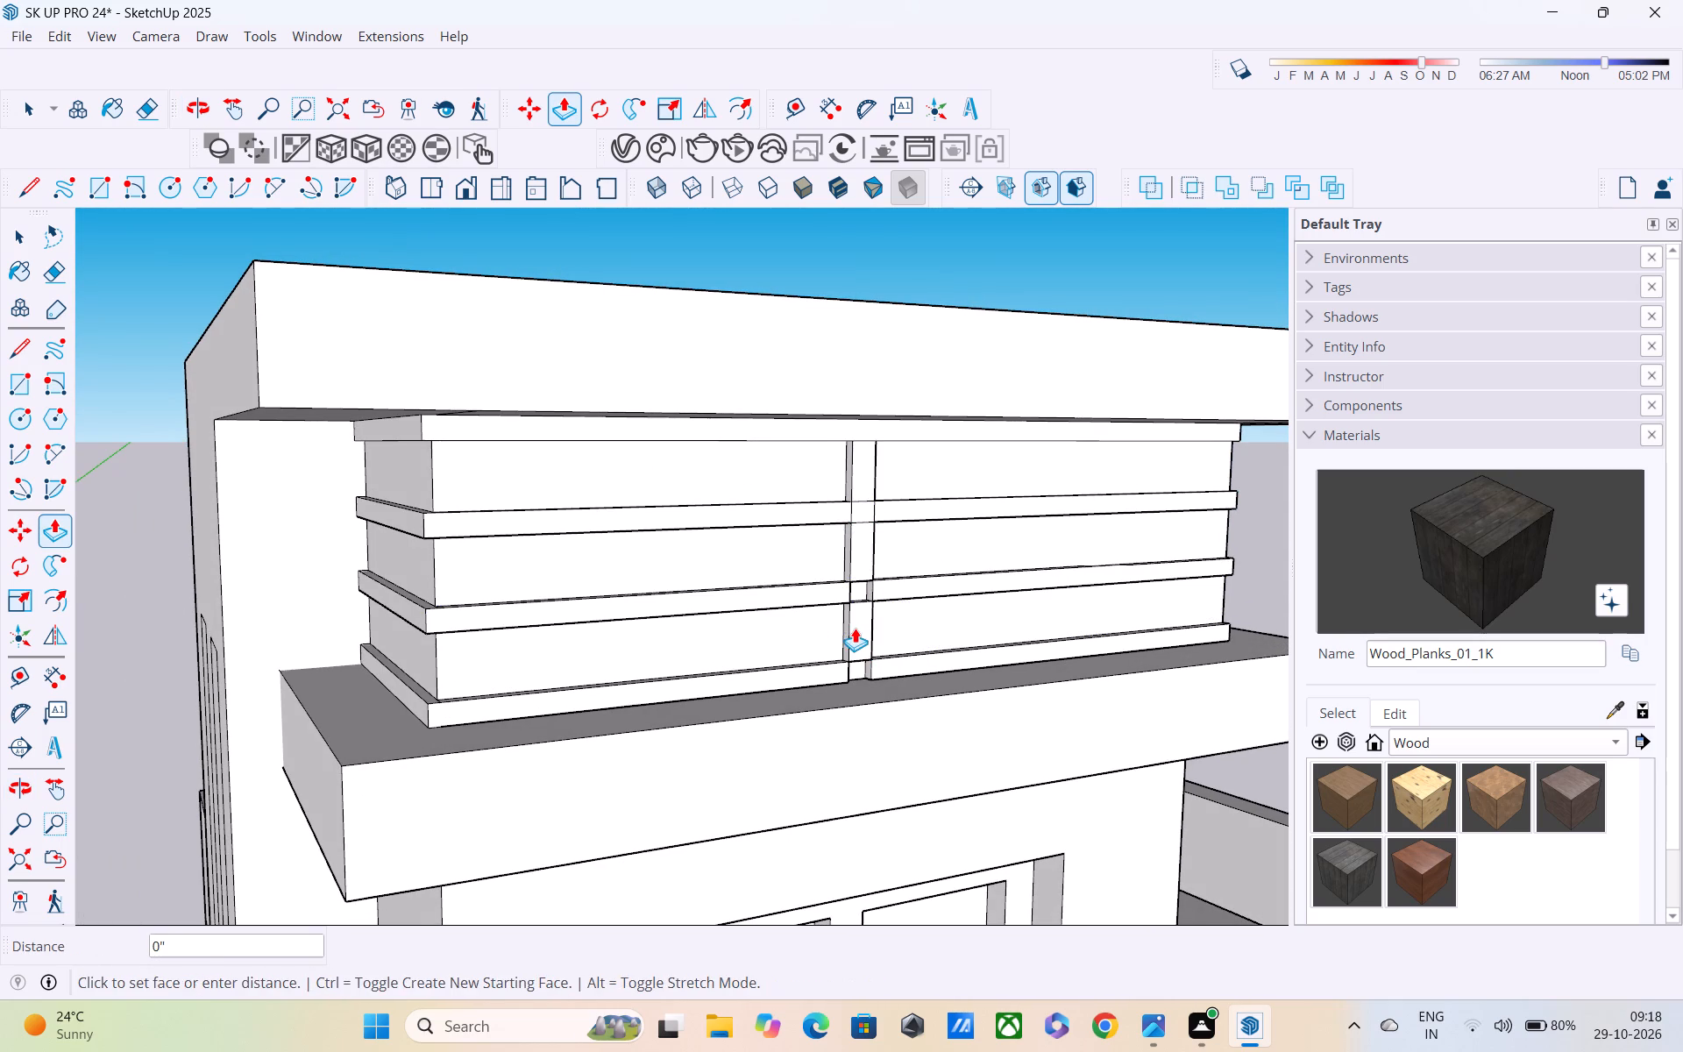
double_click(863, 594)
click(857, 675)
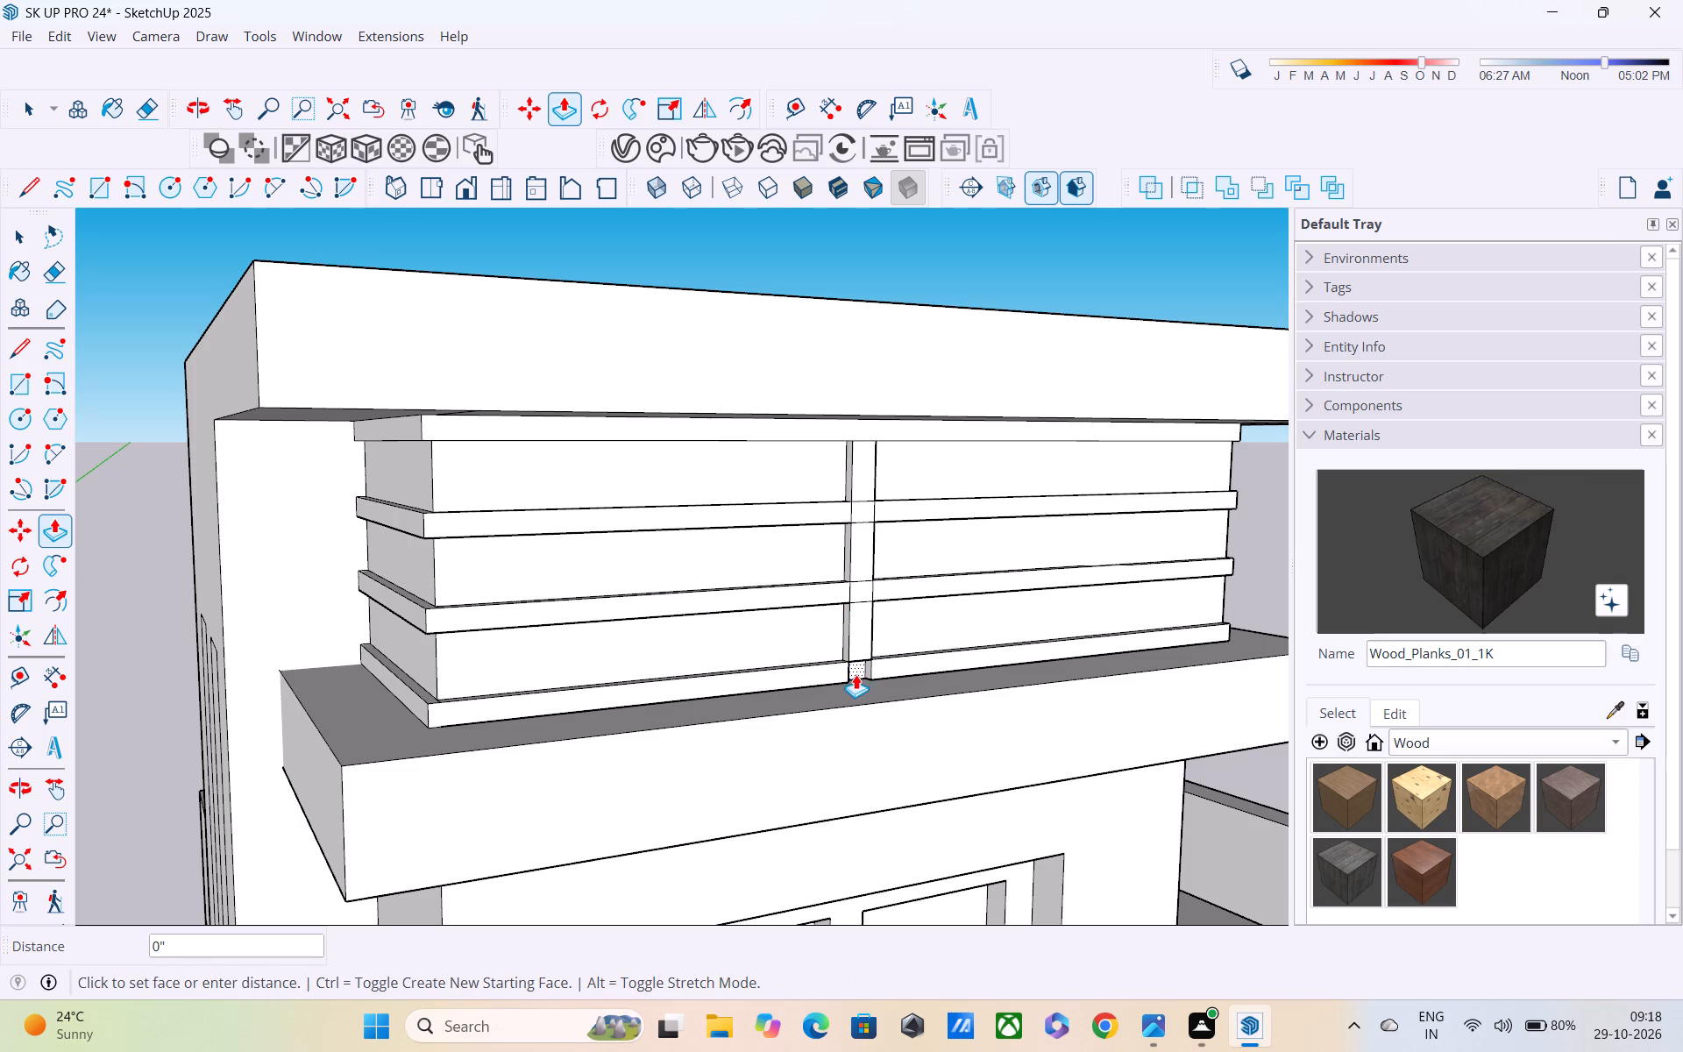
double_click(856, 674)
Erase the leftover edges where the central vertical strip meets the front face's top and second bands.
scroll(856, 596, down, 3)
middle_drag(827, 571, 671, 455)
scroll(777, 552, up, 1)
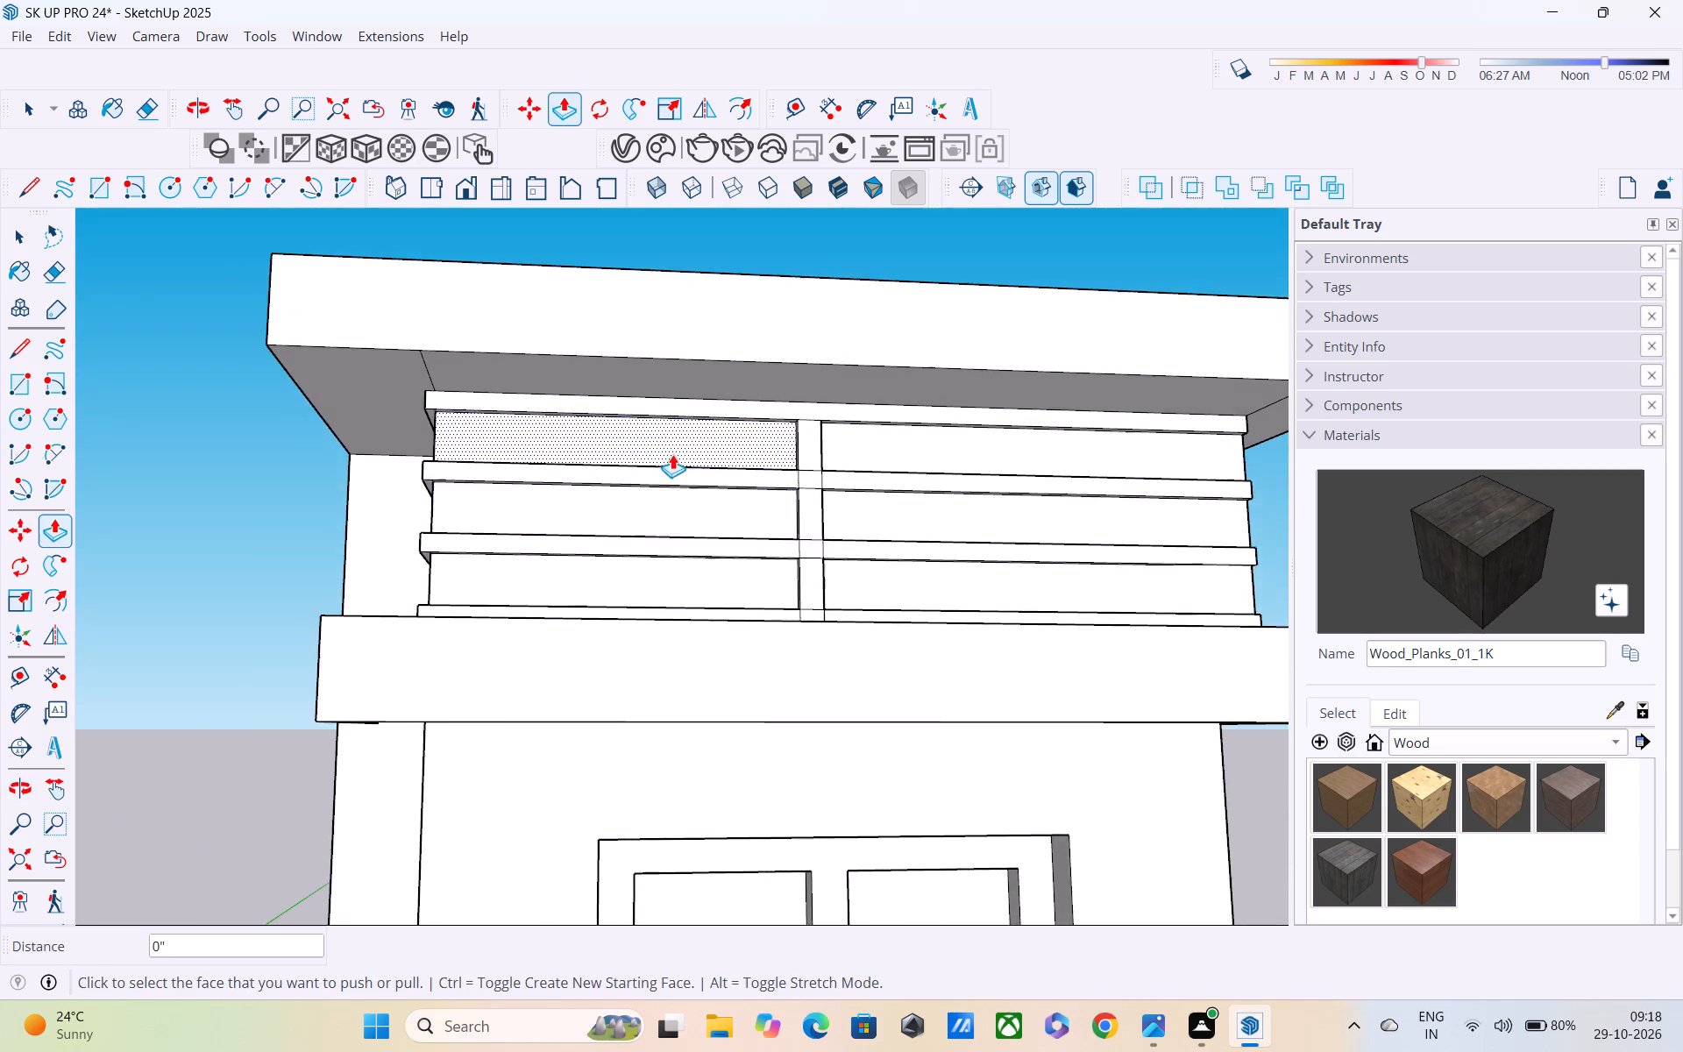
scroll(672, 454, down, 4)
key(space)
text(E)
scroll(721, 446, up, 4)
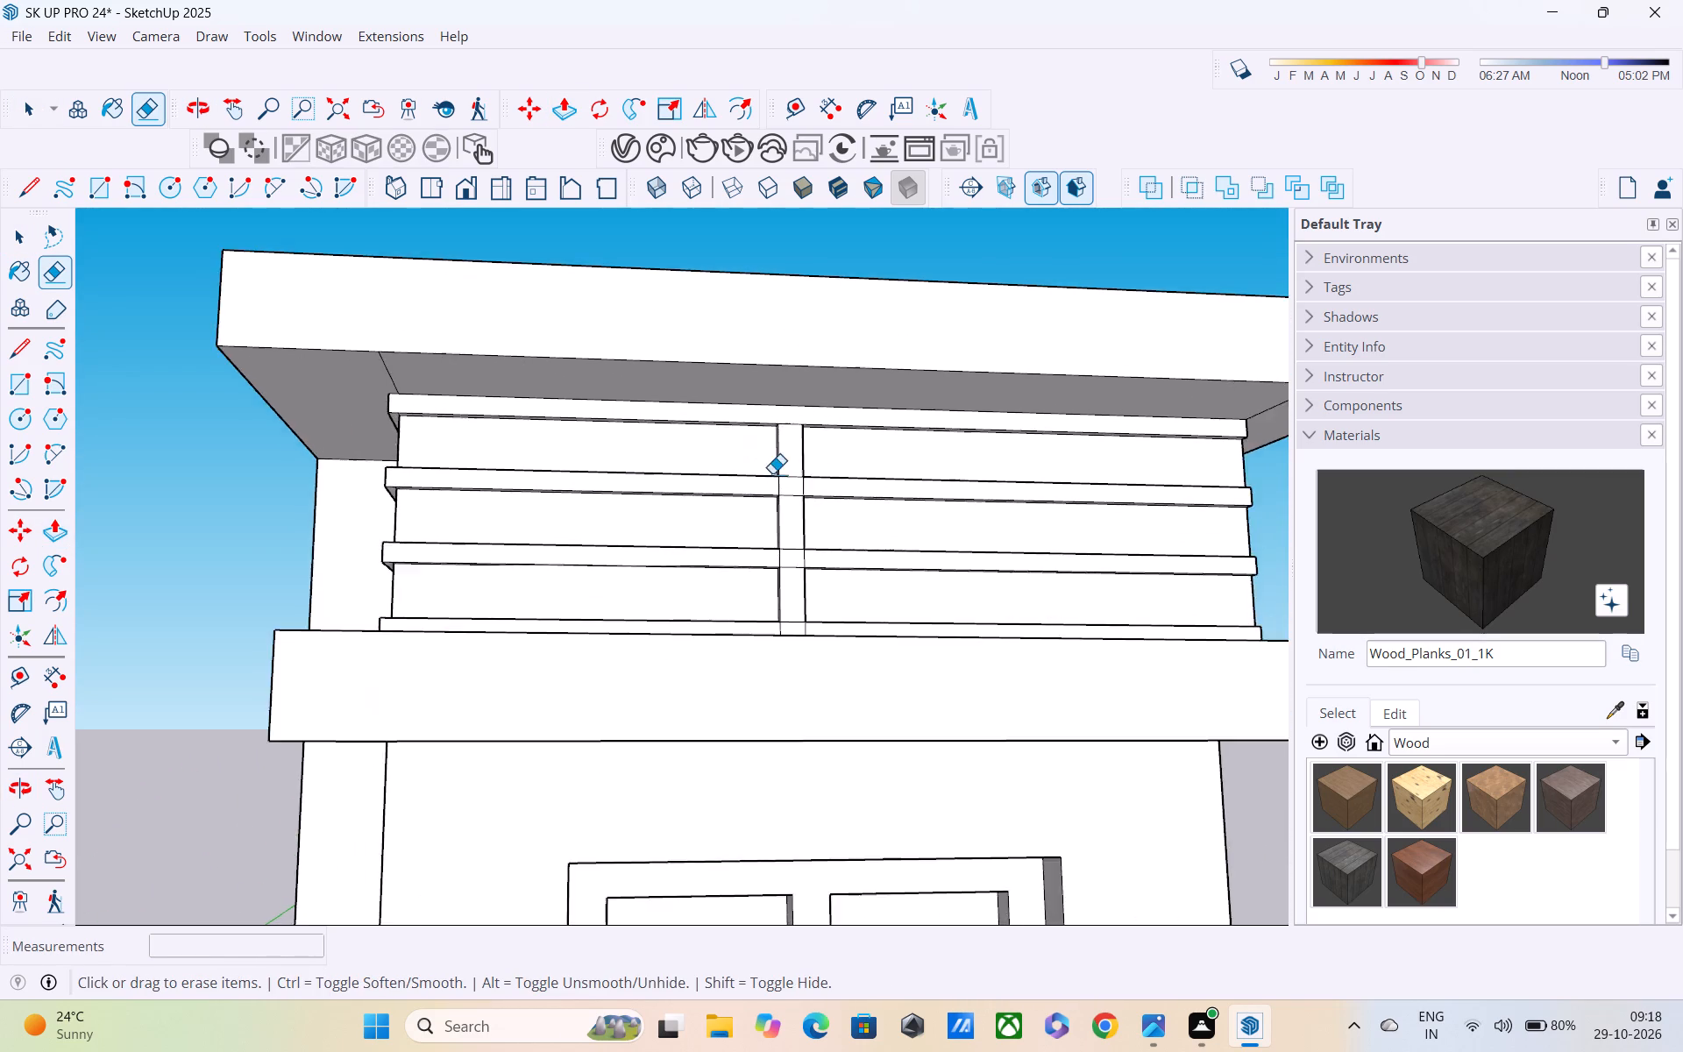
scroll(773, 475, up, 8)
drag(788, 501, 778, 501)
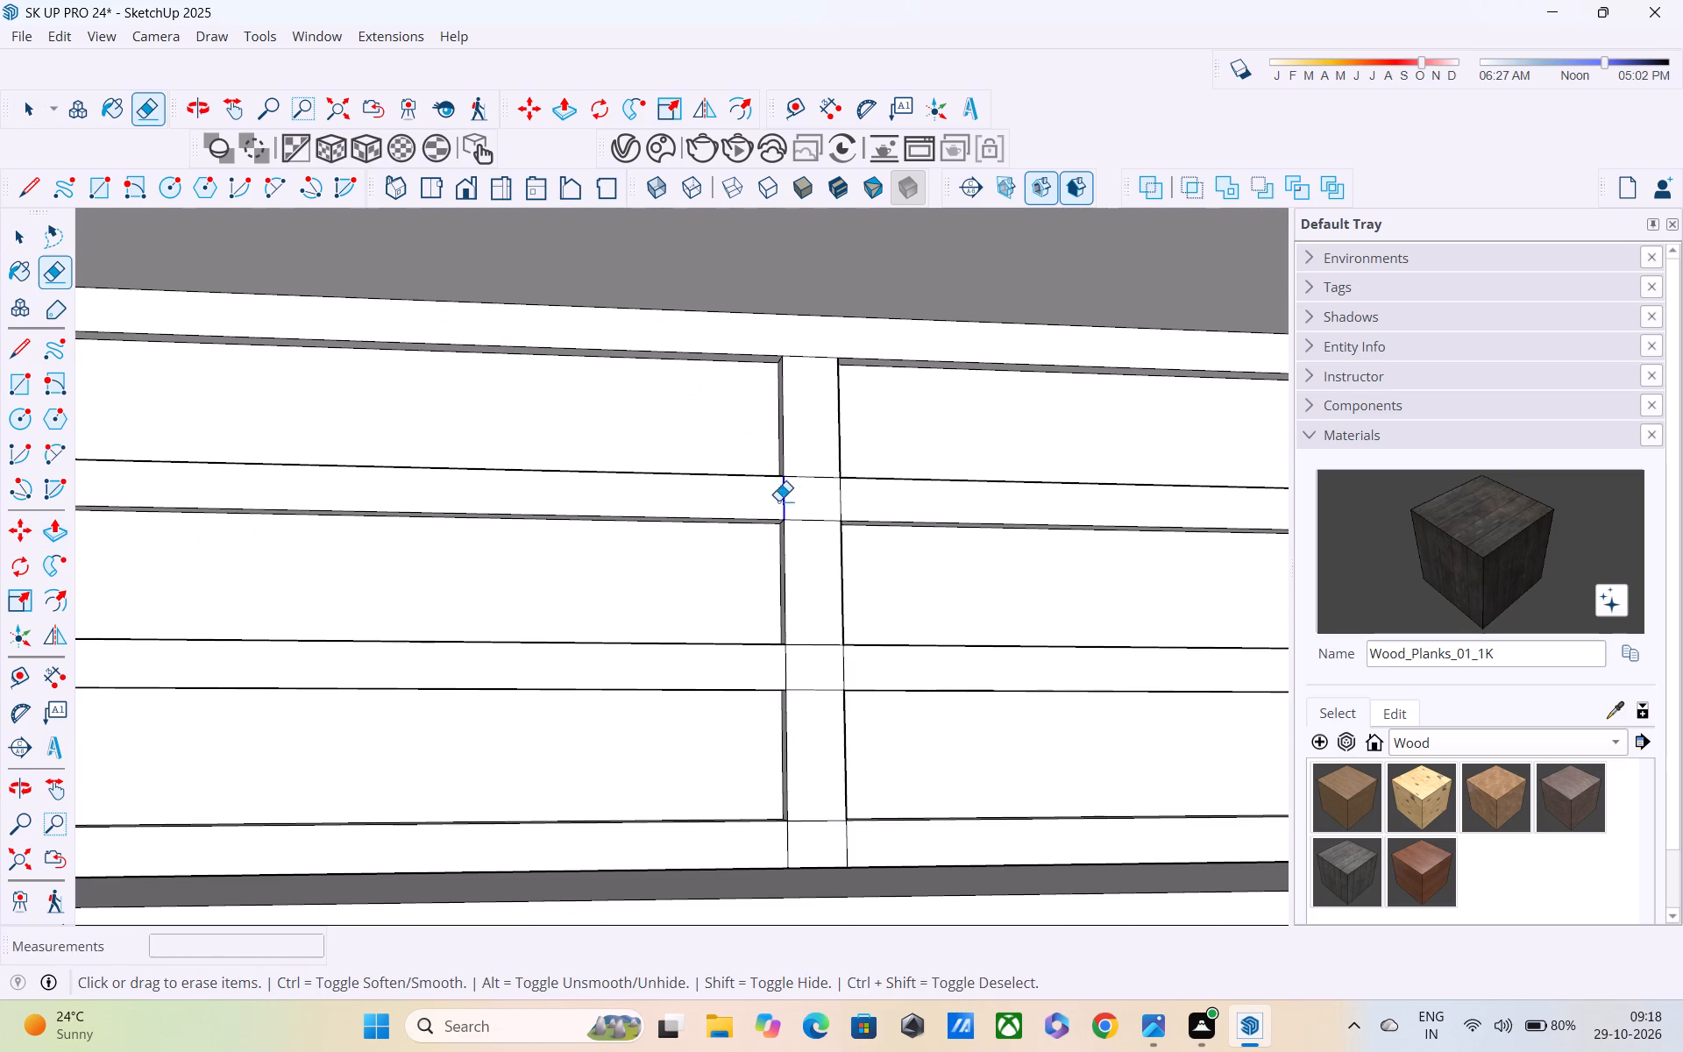
drag(778, 501, 765, 507)
drag(764, 509, 850, 497)
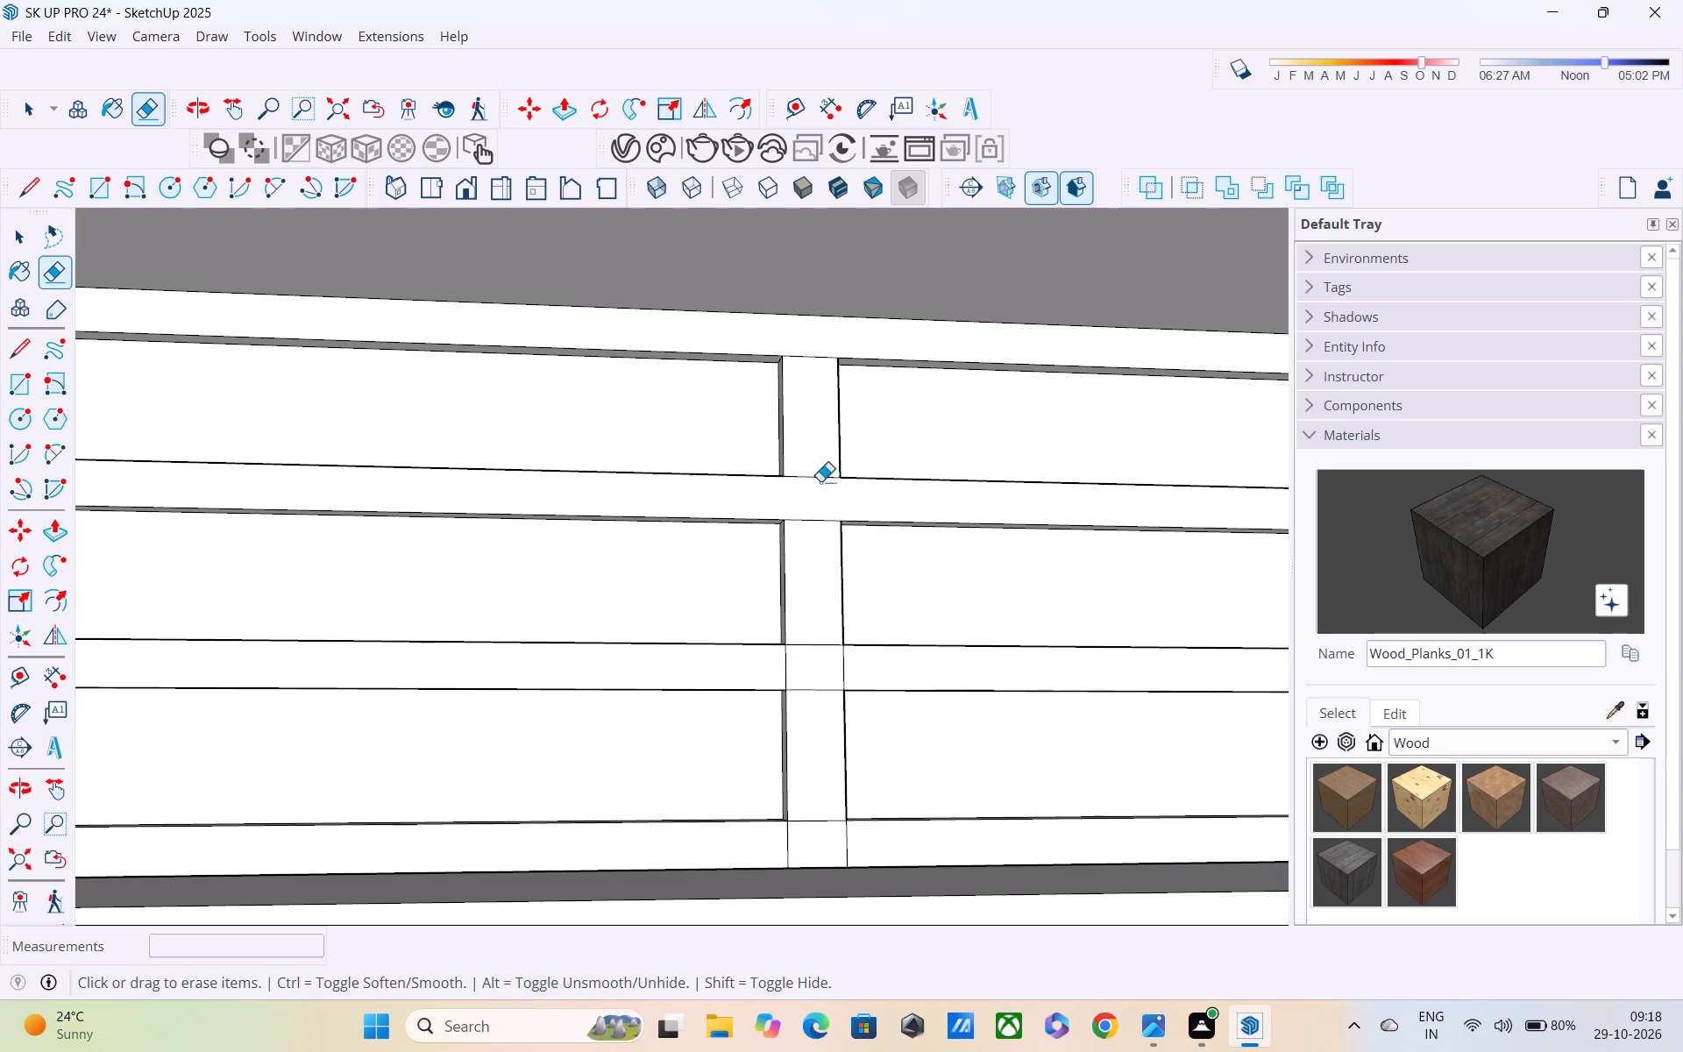
drag(824, 534, 825, 545)
drag(822, 465, 816, 554)
scroll(810, 377, up, 1)
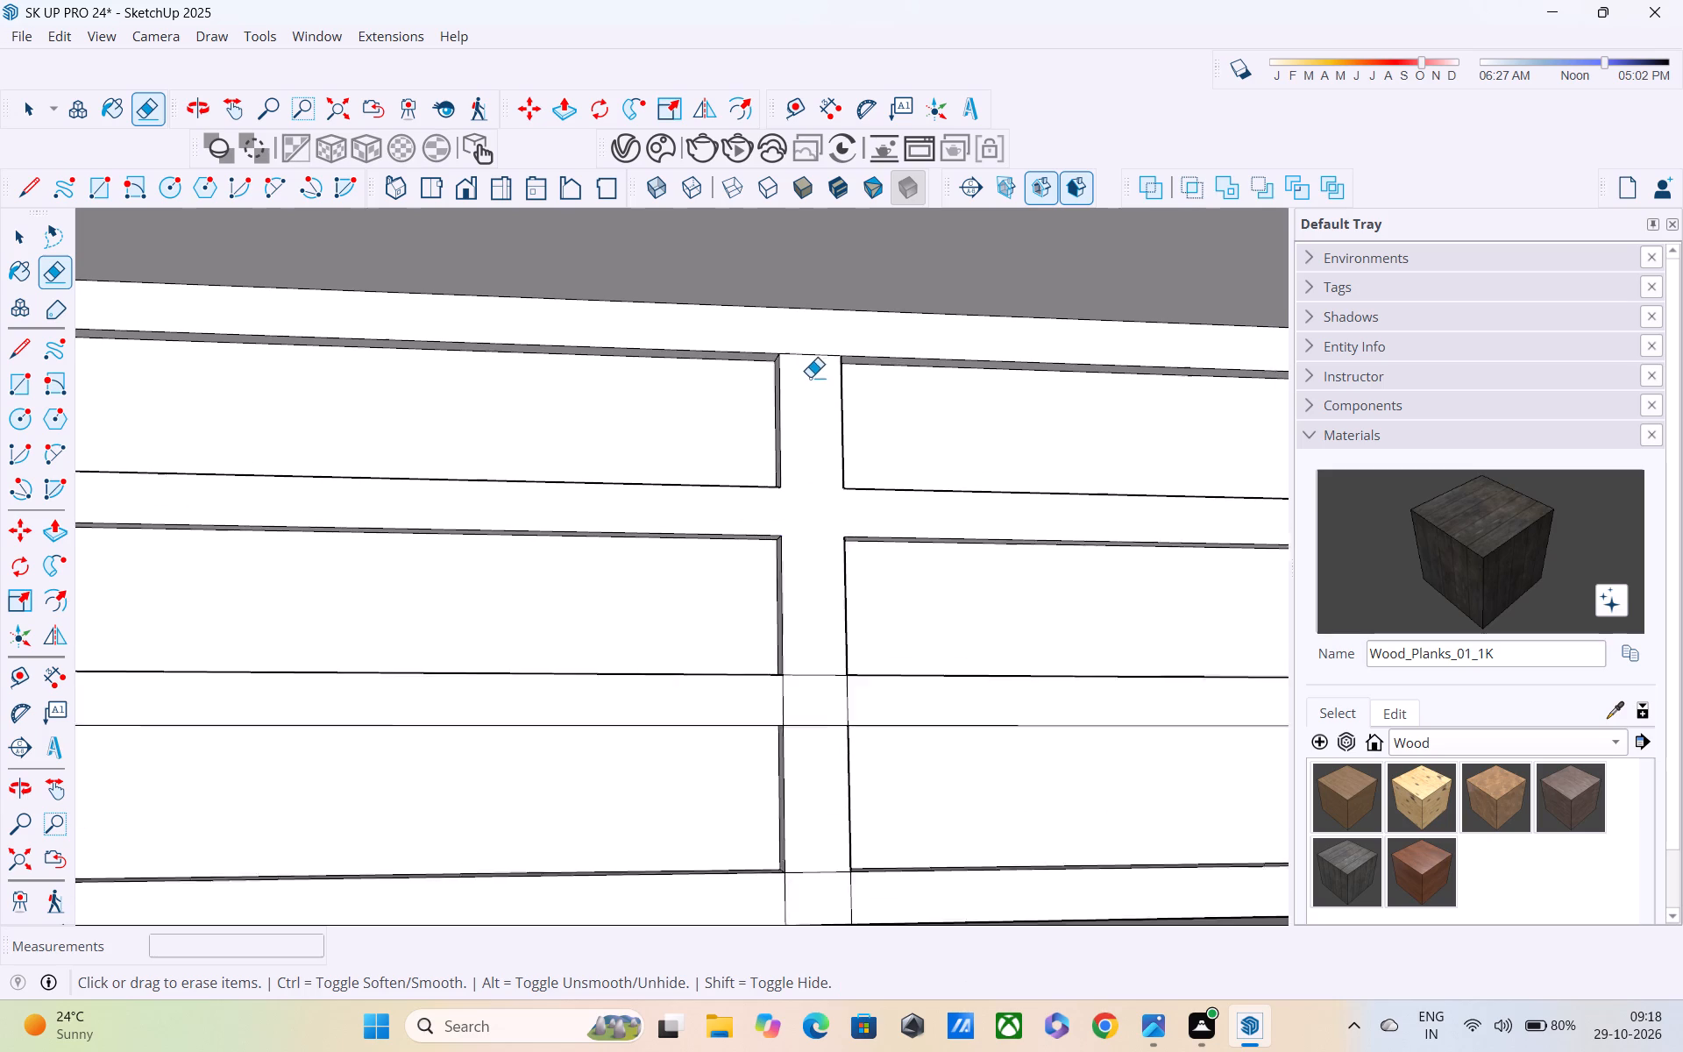
scroll(810, 377, up, 1)
drag(801, 331, 804, 390)
Erase the leftover edges where the central vertical strip crosses the front face's third band.
scroll(804, 393, down, 4)
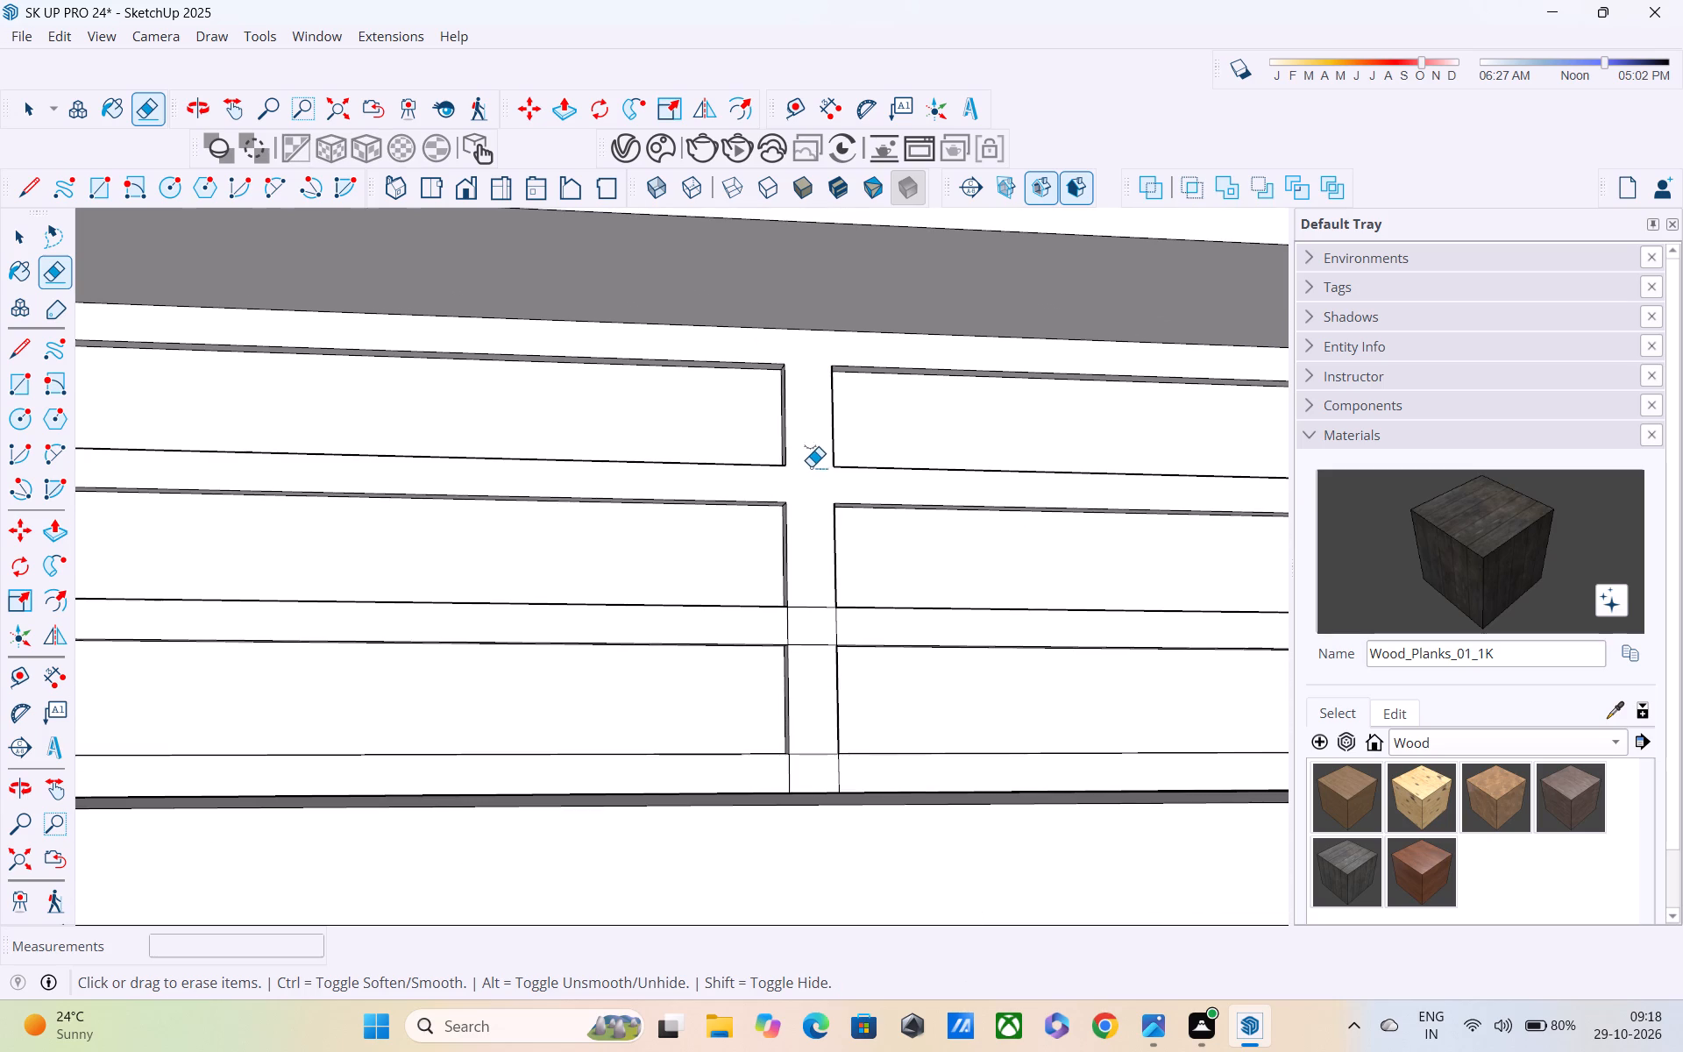
shift+middle_drag(811, 466, 794, 342)
drag(792, 454, 792, 567)
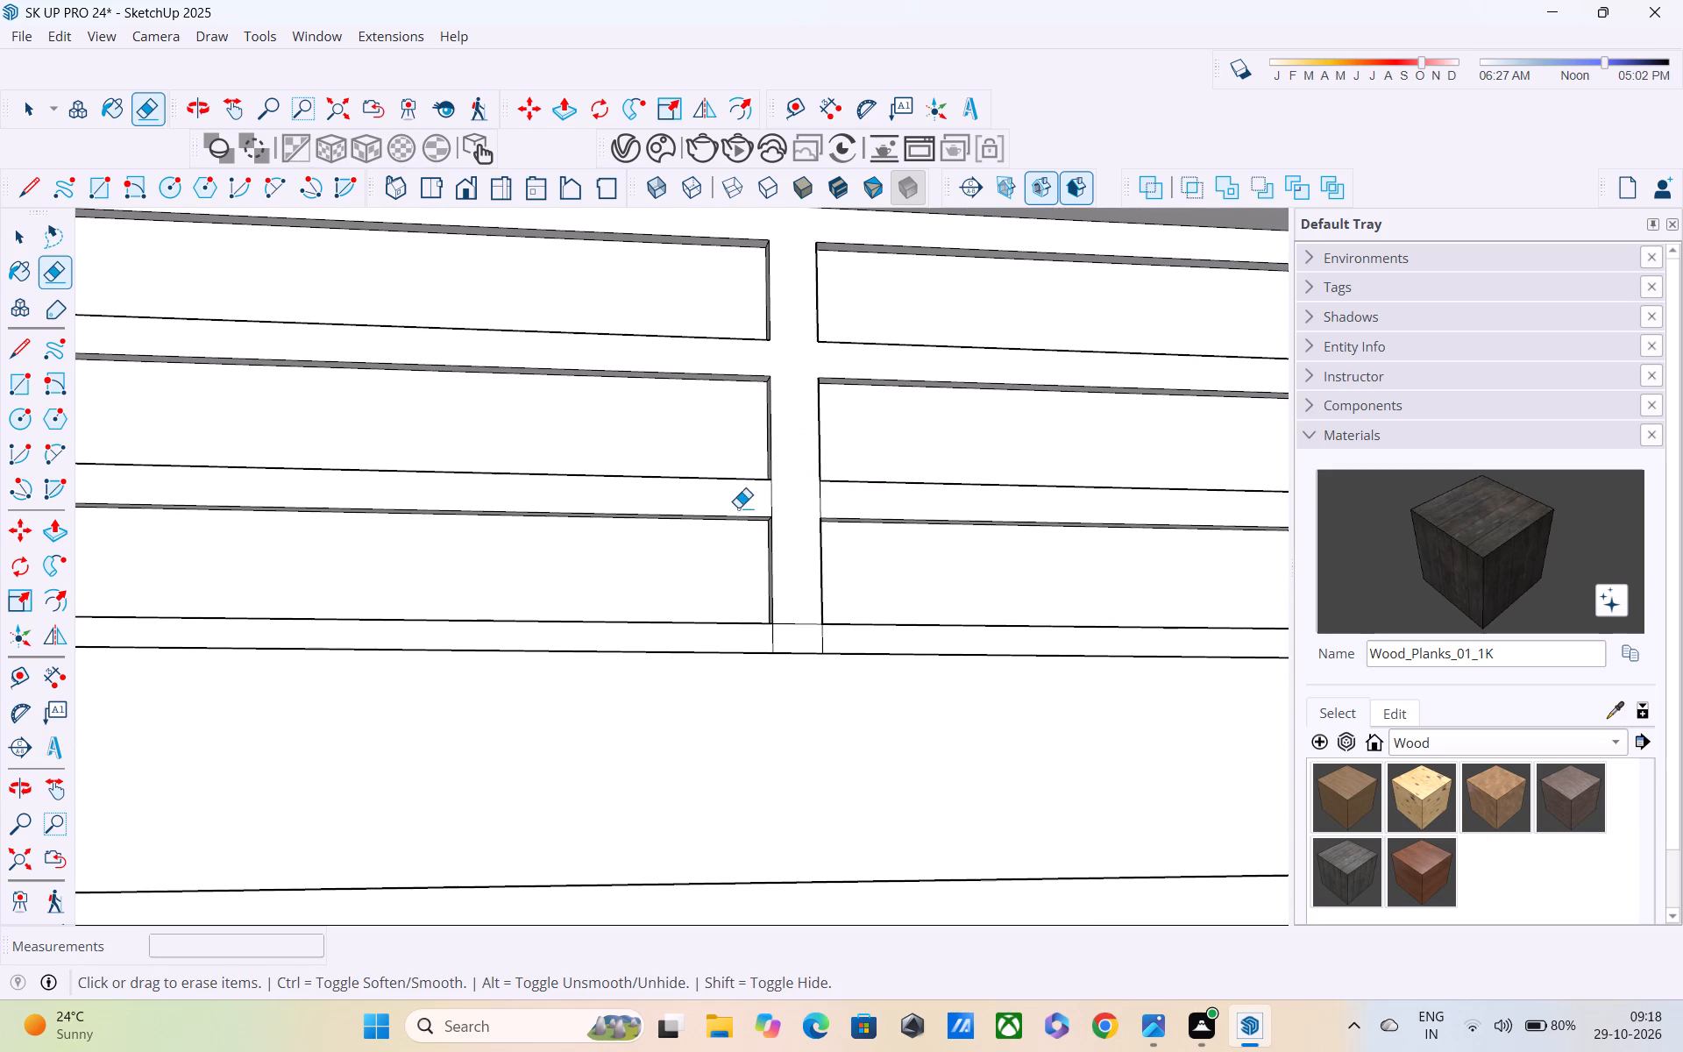
drag(738, 507, 829, 495)
scroll(828, 489, down, 4)
Erase the seam edges where the central strip meets the bottom band, undoing the first erasure and keeping the strip's face.
middle_drag(827, 488, 773, 318)
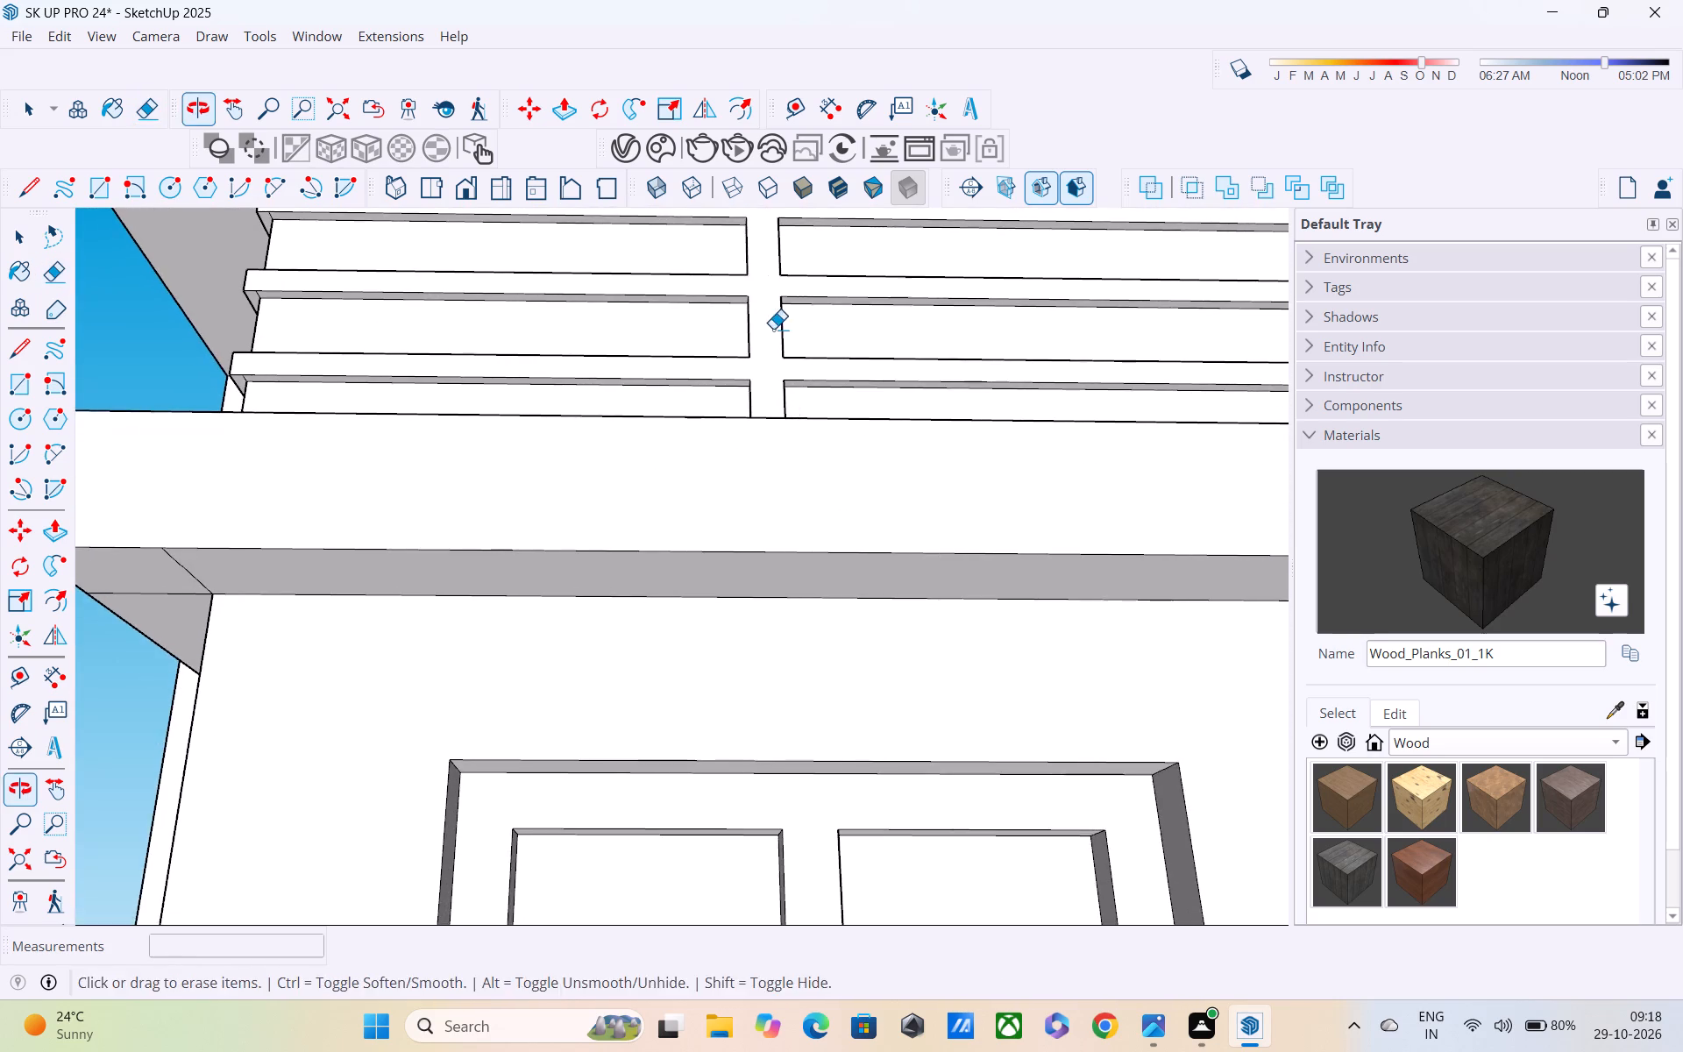
middle_drag(773, 337, 789, 506)
scroll(792, 526, up, 5)
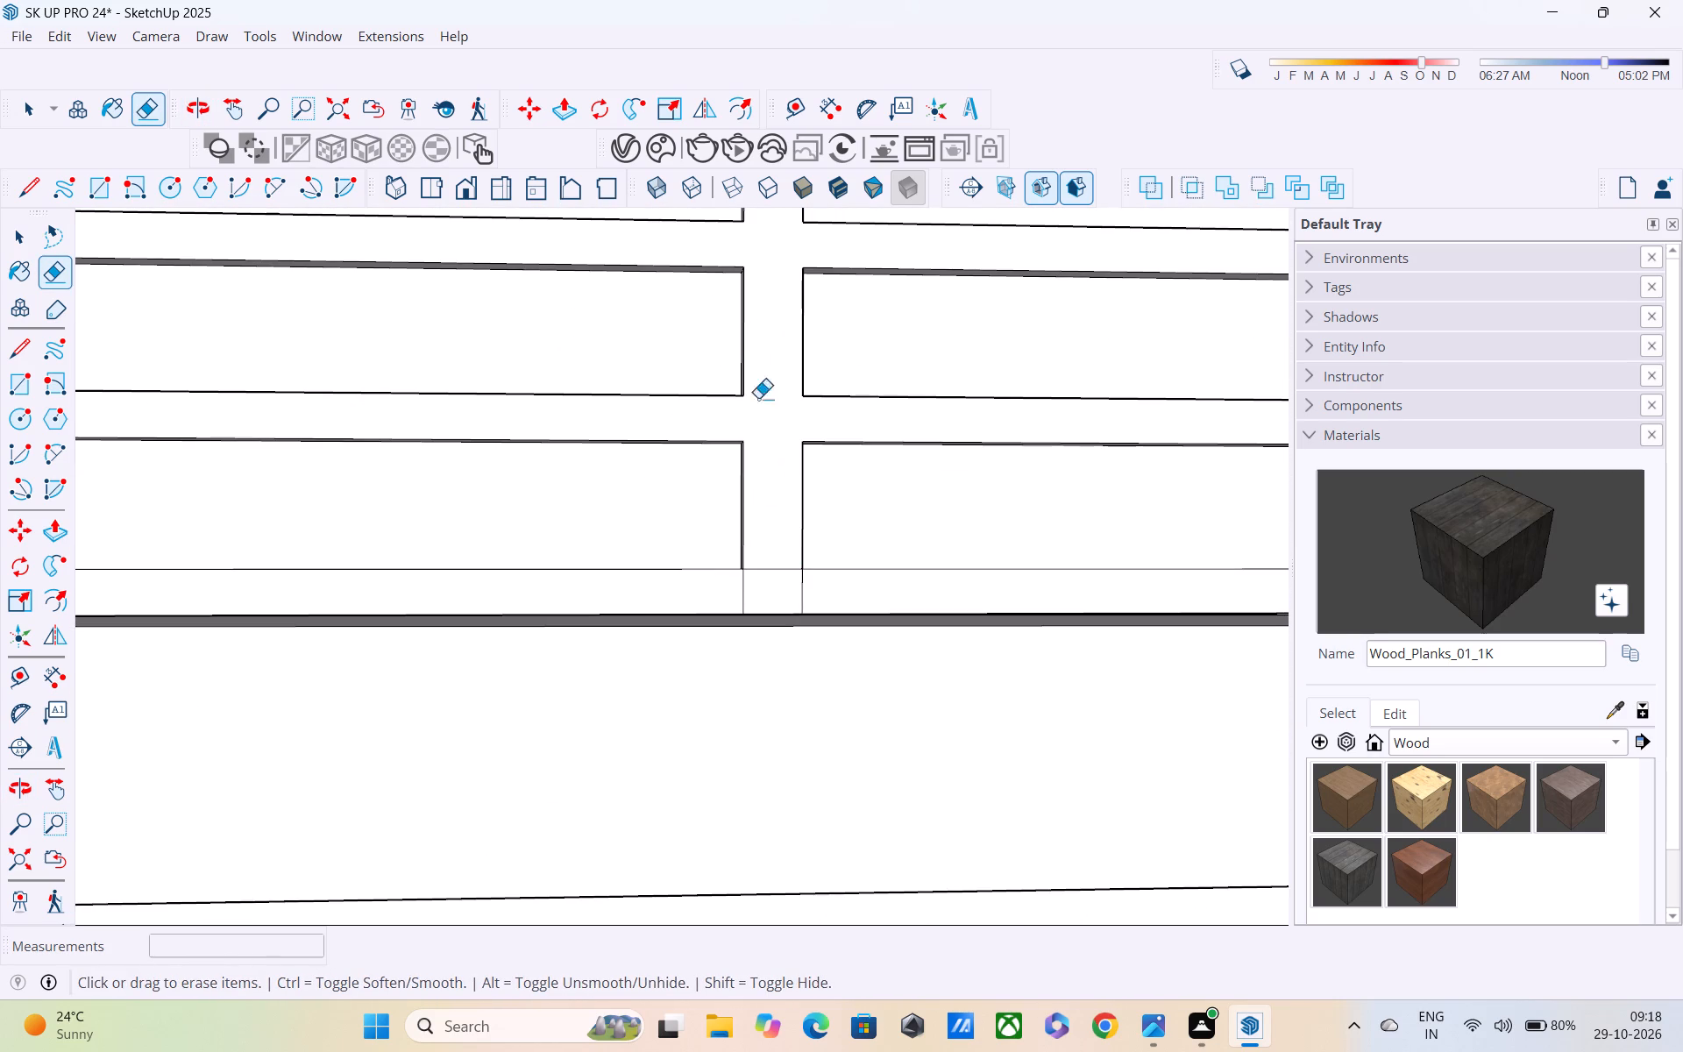
shift+middle_drag(760, 508, 723, 326)
scroll(723, 341, up, 2)
middle_drag(725, 360, 631, 545)
scroll(678, 538, up, 1)
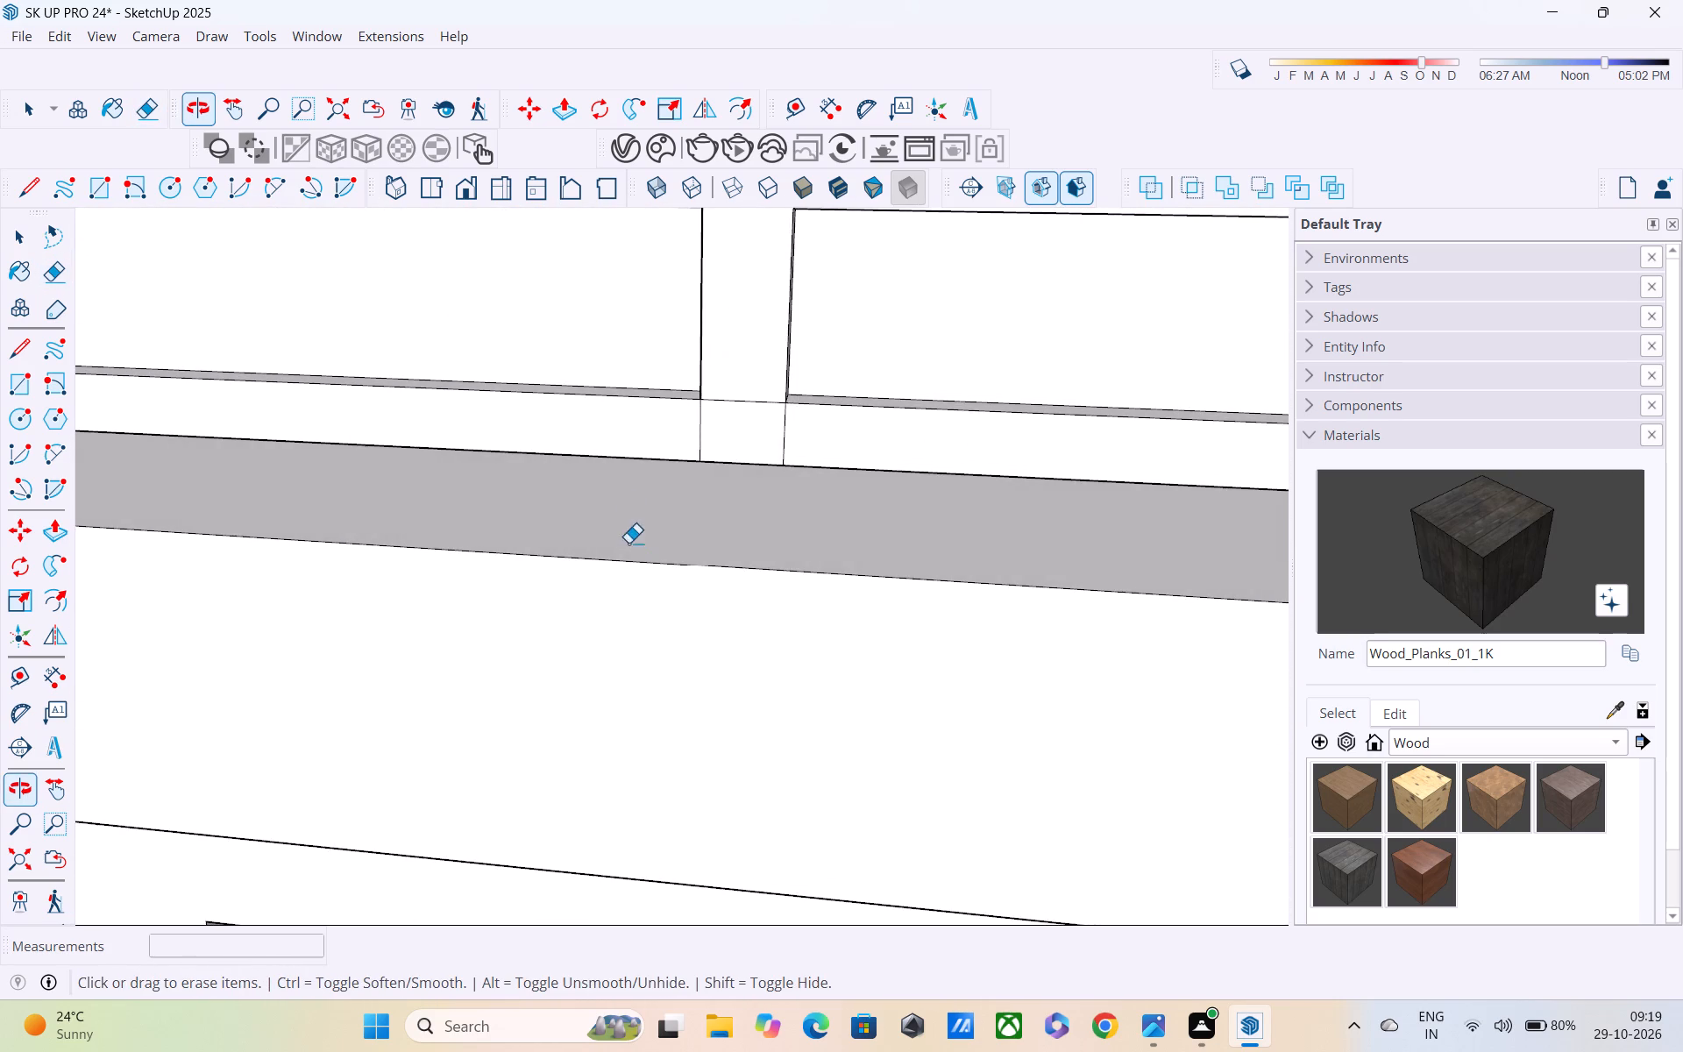
scroll(790, 414, up, 3)
drag(722, 371, 735, 530)
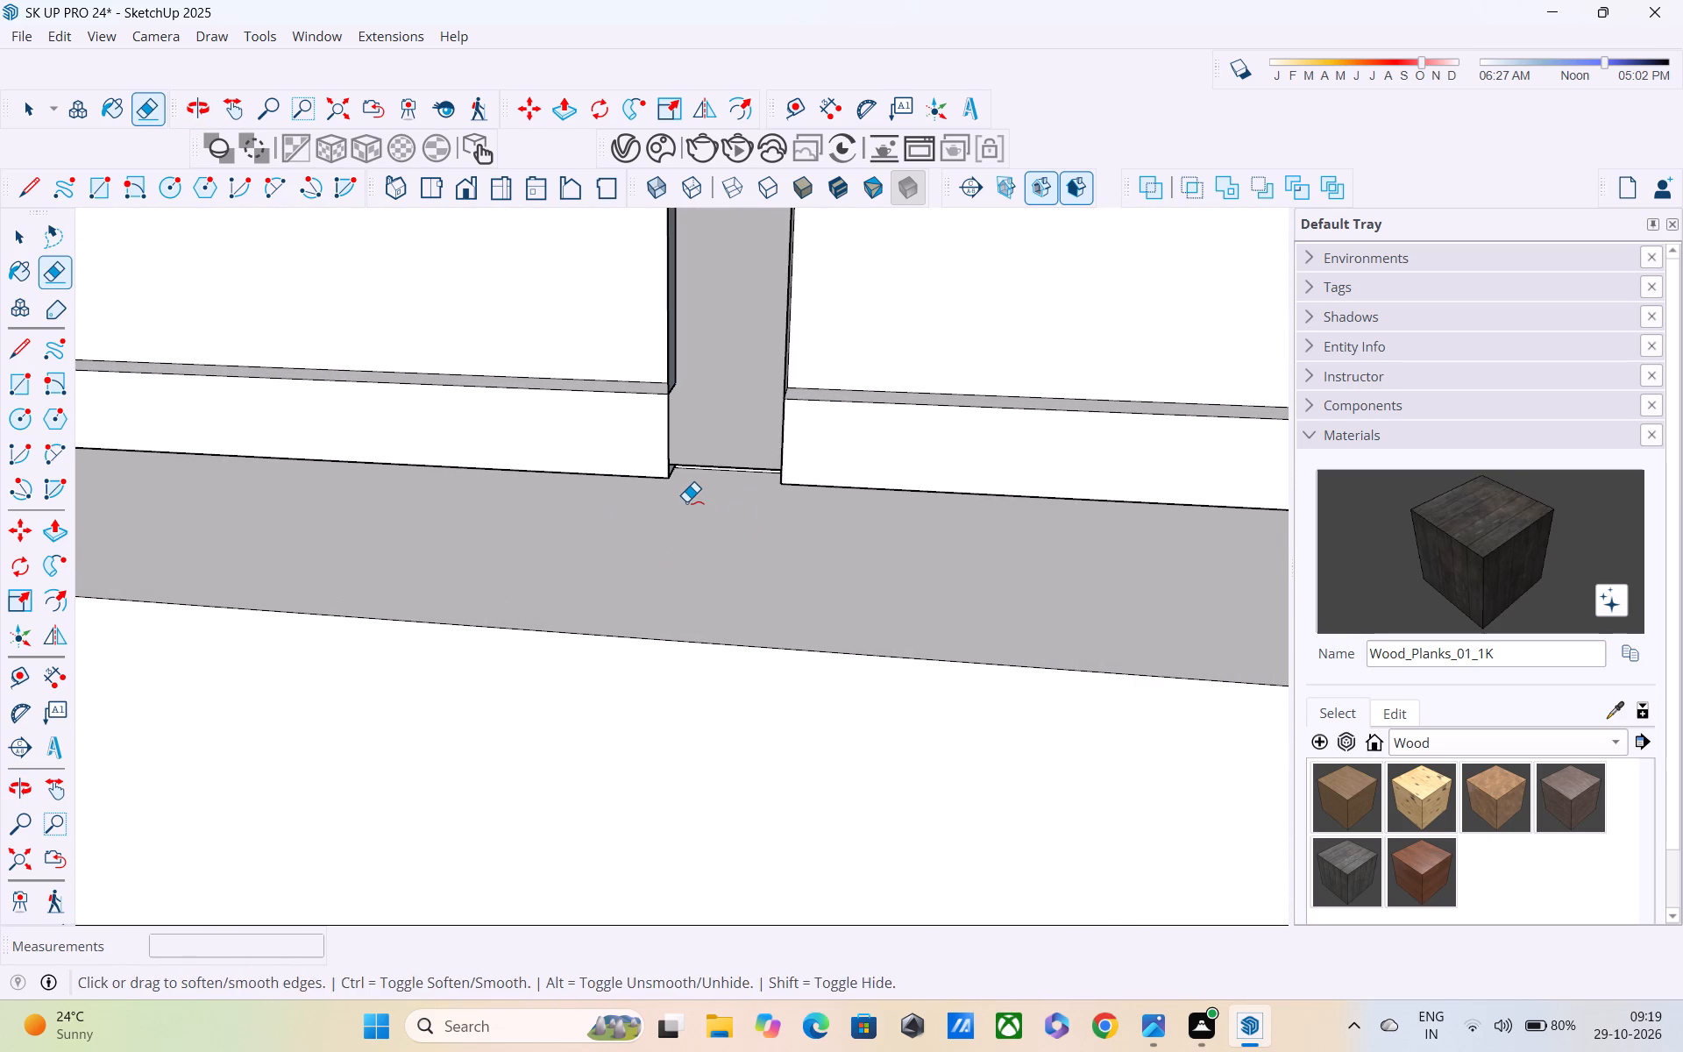
key(ctrl+z)
click(772, 454)
drag(806, 441, 645, 461)
drag(728, 369, 734, 416)
Examine the raised bands between the tower's projecting slabs and the overall house elevation from several angles.
scroll(726, 378, down, 6)
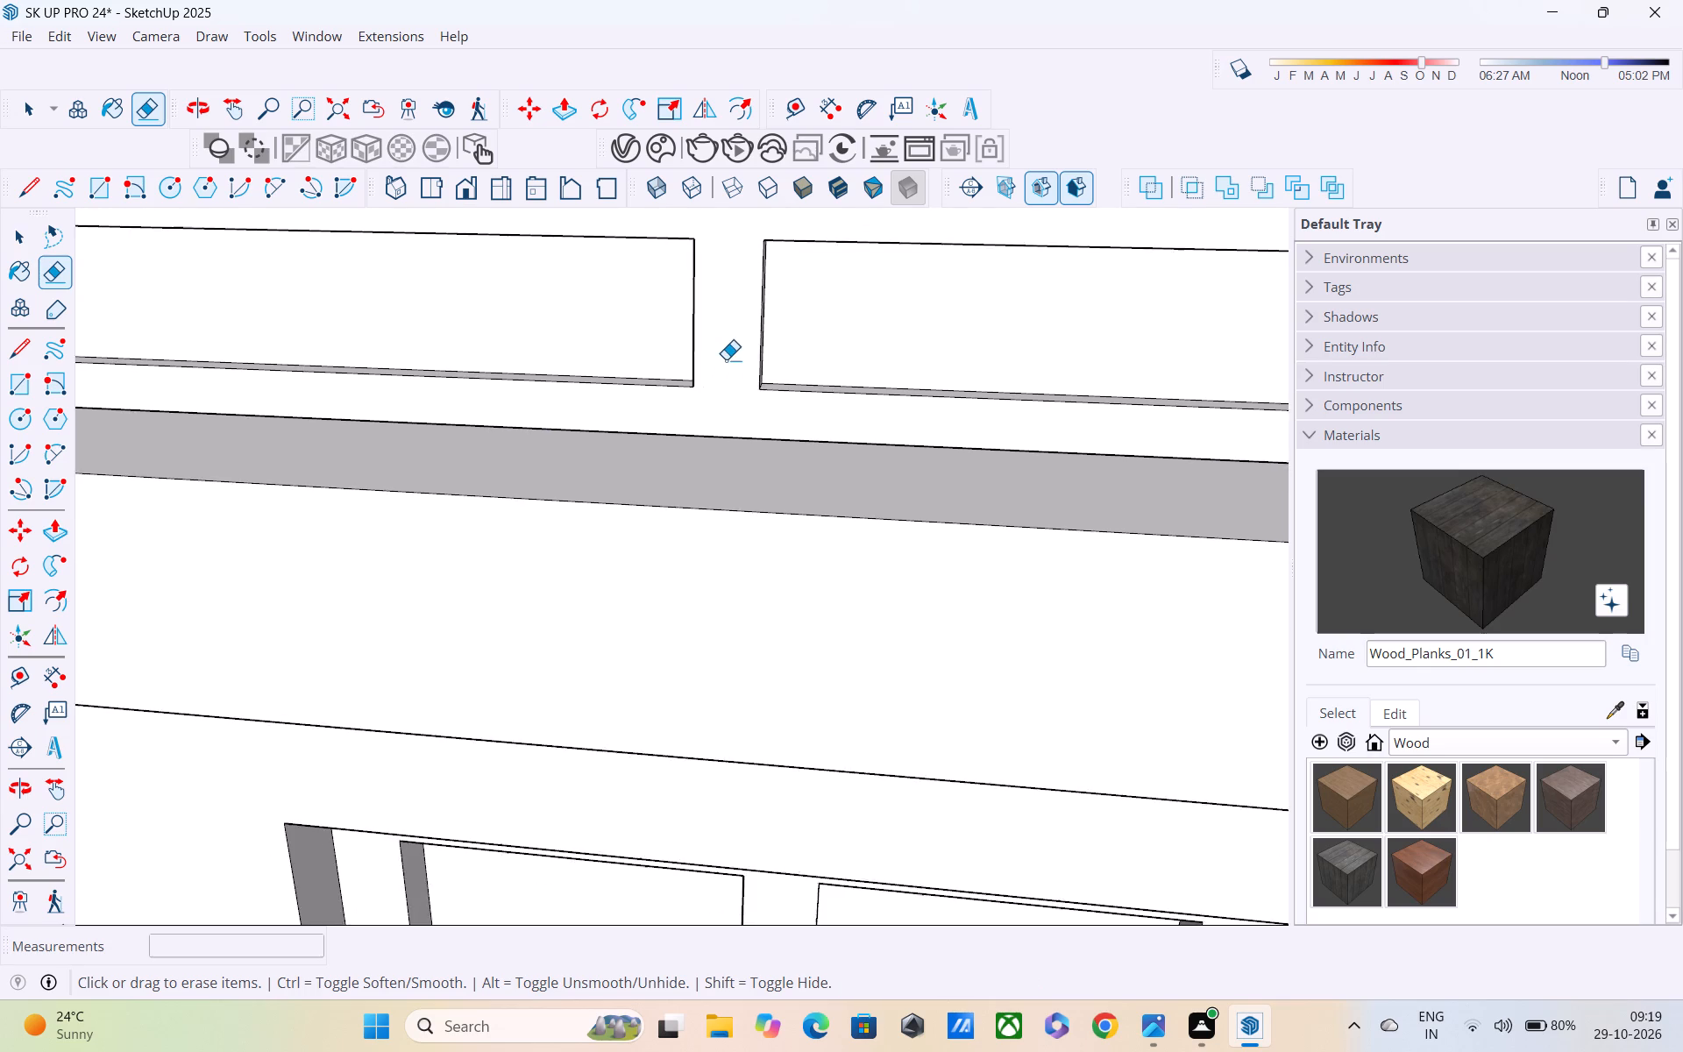
scroll(721, 334, down, 10)
middle_drag(703, 329, 1024, 261)
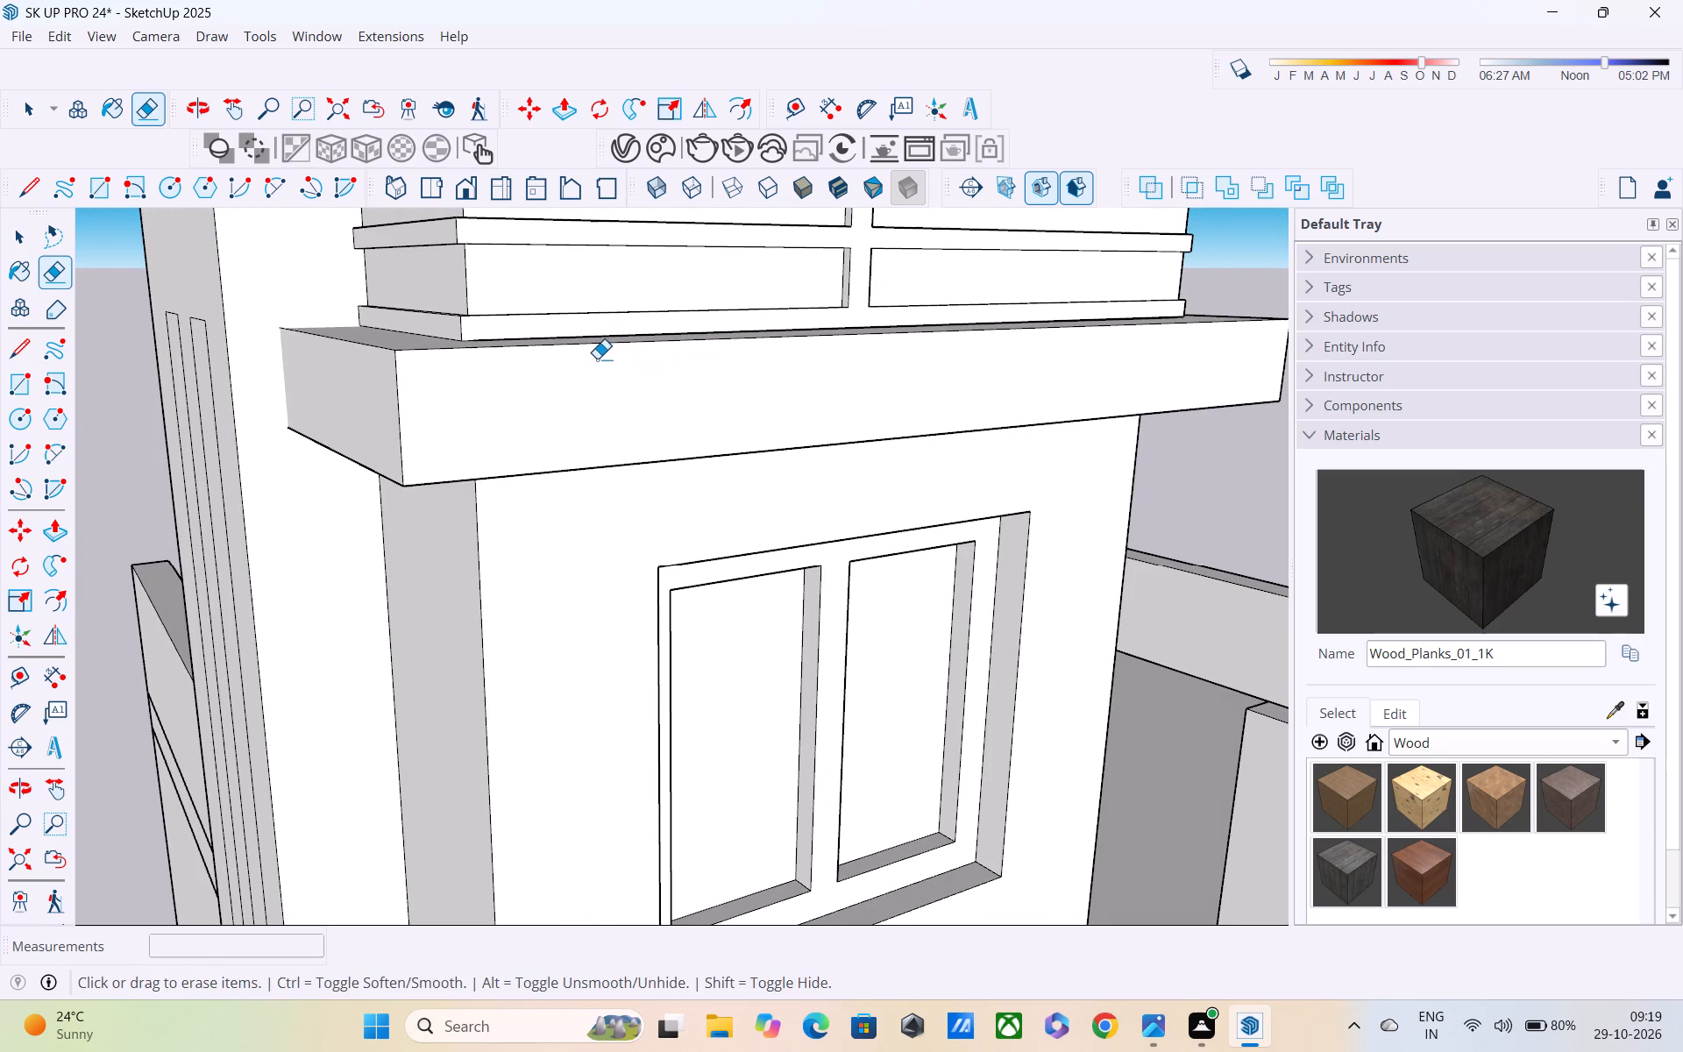
middle_drag(592, 354, 497, 503)
scroll(481, 480, down, 4)
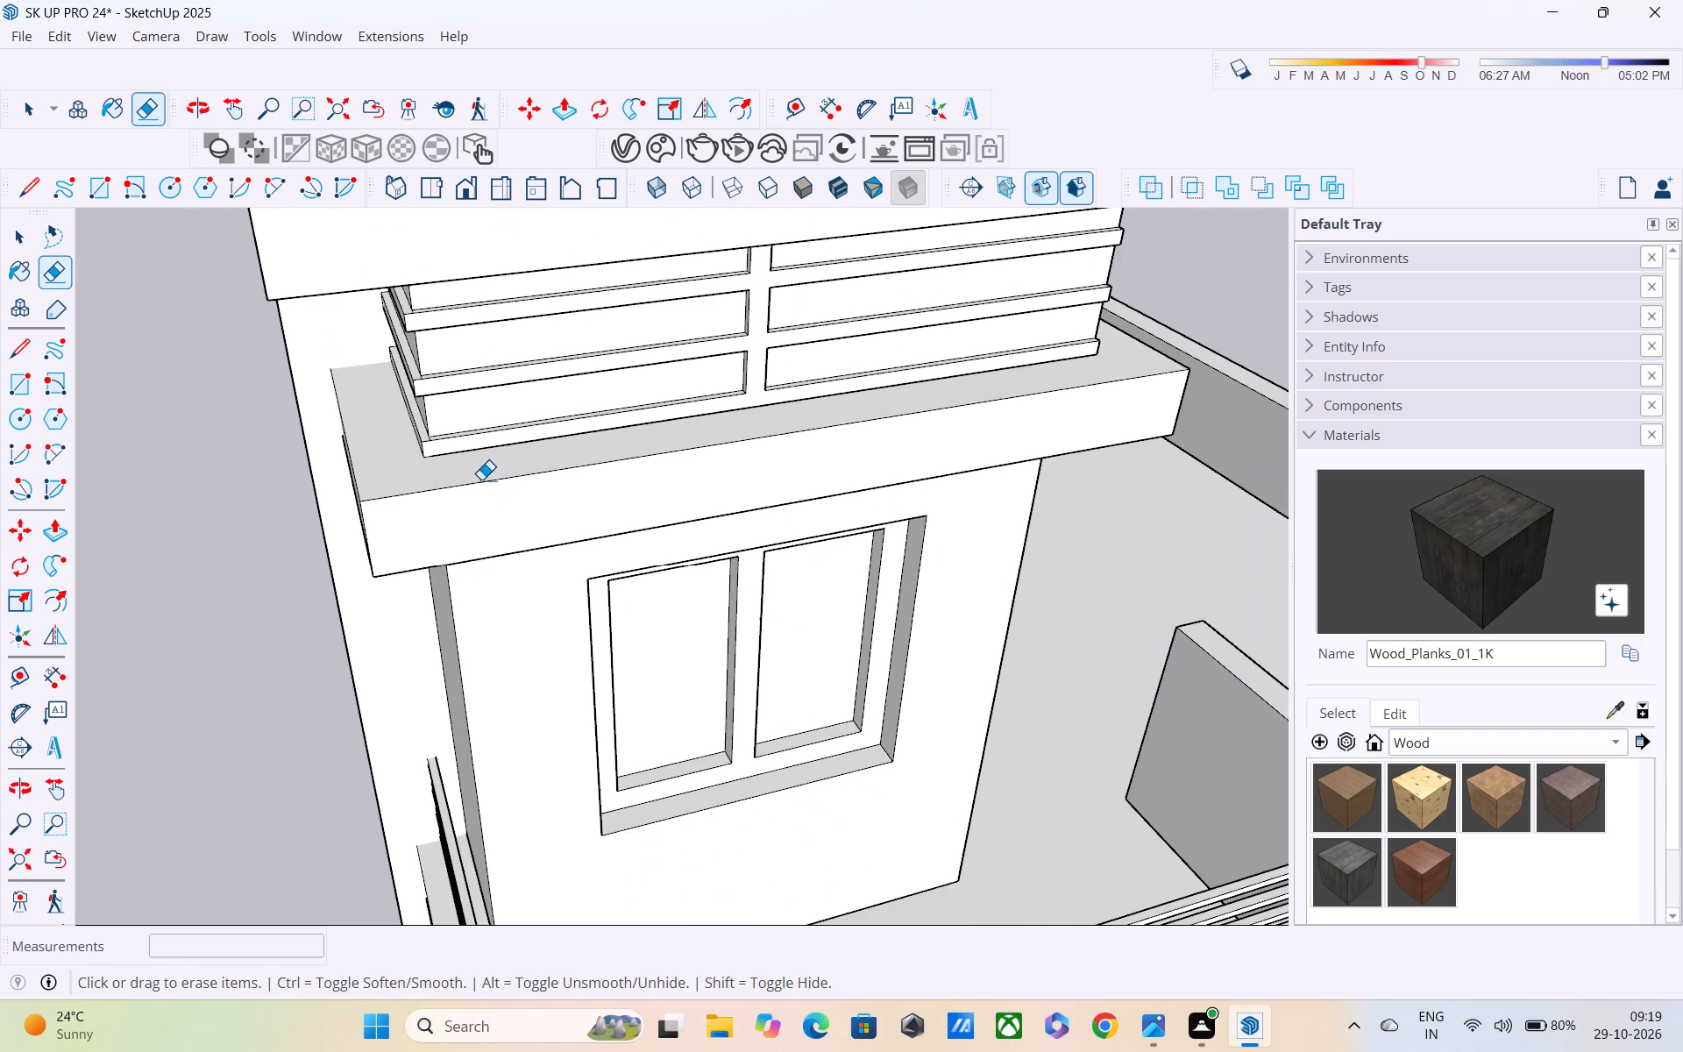
shift+middle_drag(580, 474, 636, 581)
middle_drag(602, 223, 582, 59)
shift+middle_drag(737, 569, 598, 436)
scroll(598, 436, up, 1)
shift+middle_drag(604, 466, 638, 645)
scroll(635, 635, down, 5)
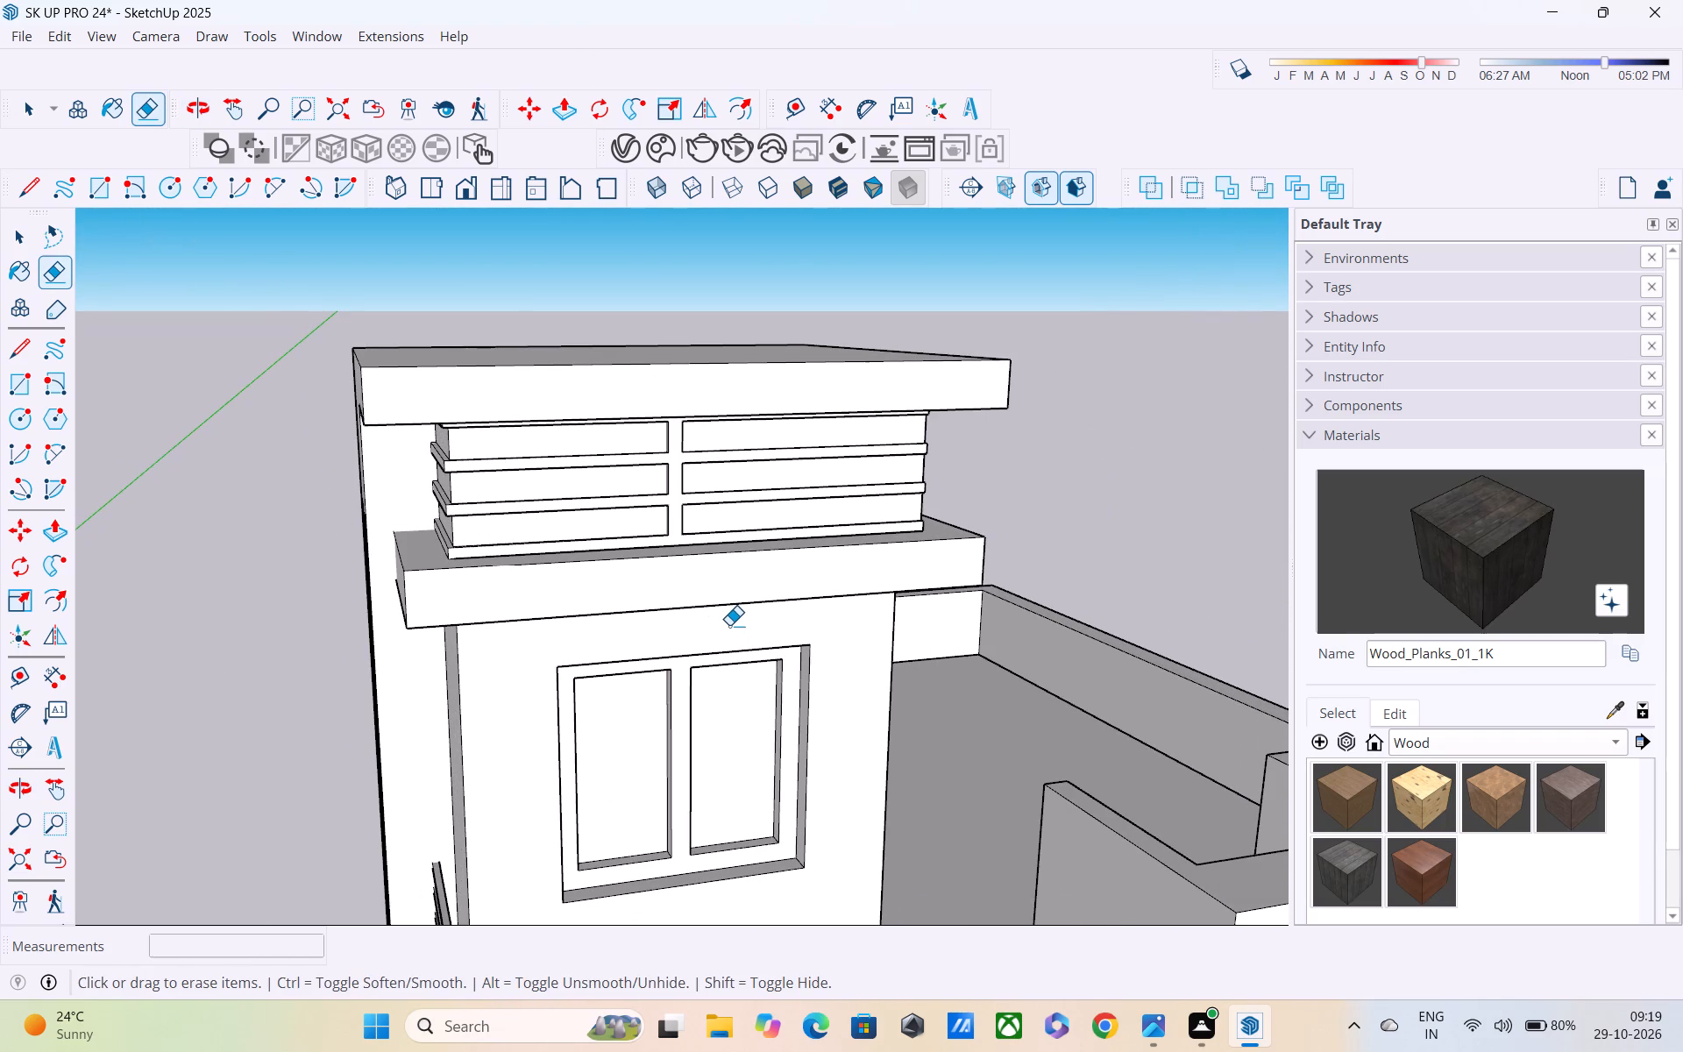
scroll(730, 628, down, 5)
middle_drag(731, 657, 479, 460)
scroll(479, 478, down, 9)
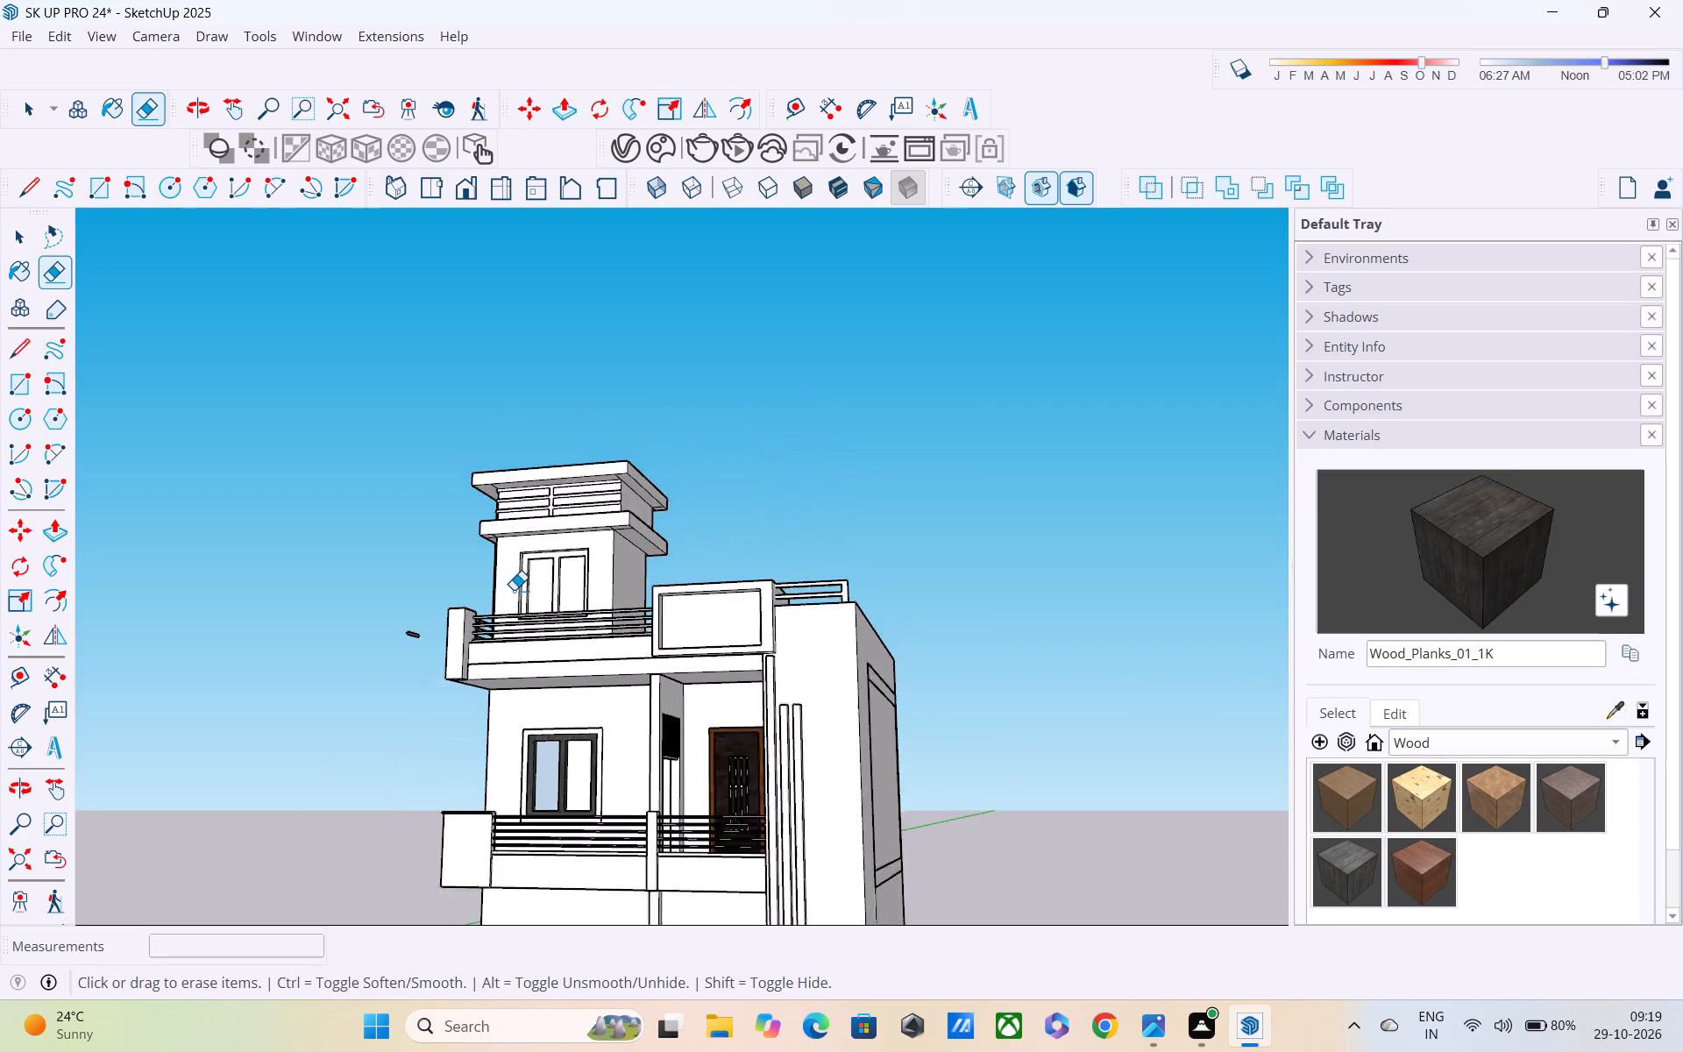
scroll(514, 590, down, 2)
middle_drag(517, 625, 707, 739)
scroll(711, 731, up, 4)
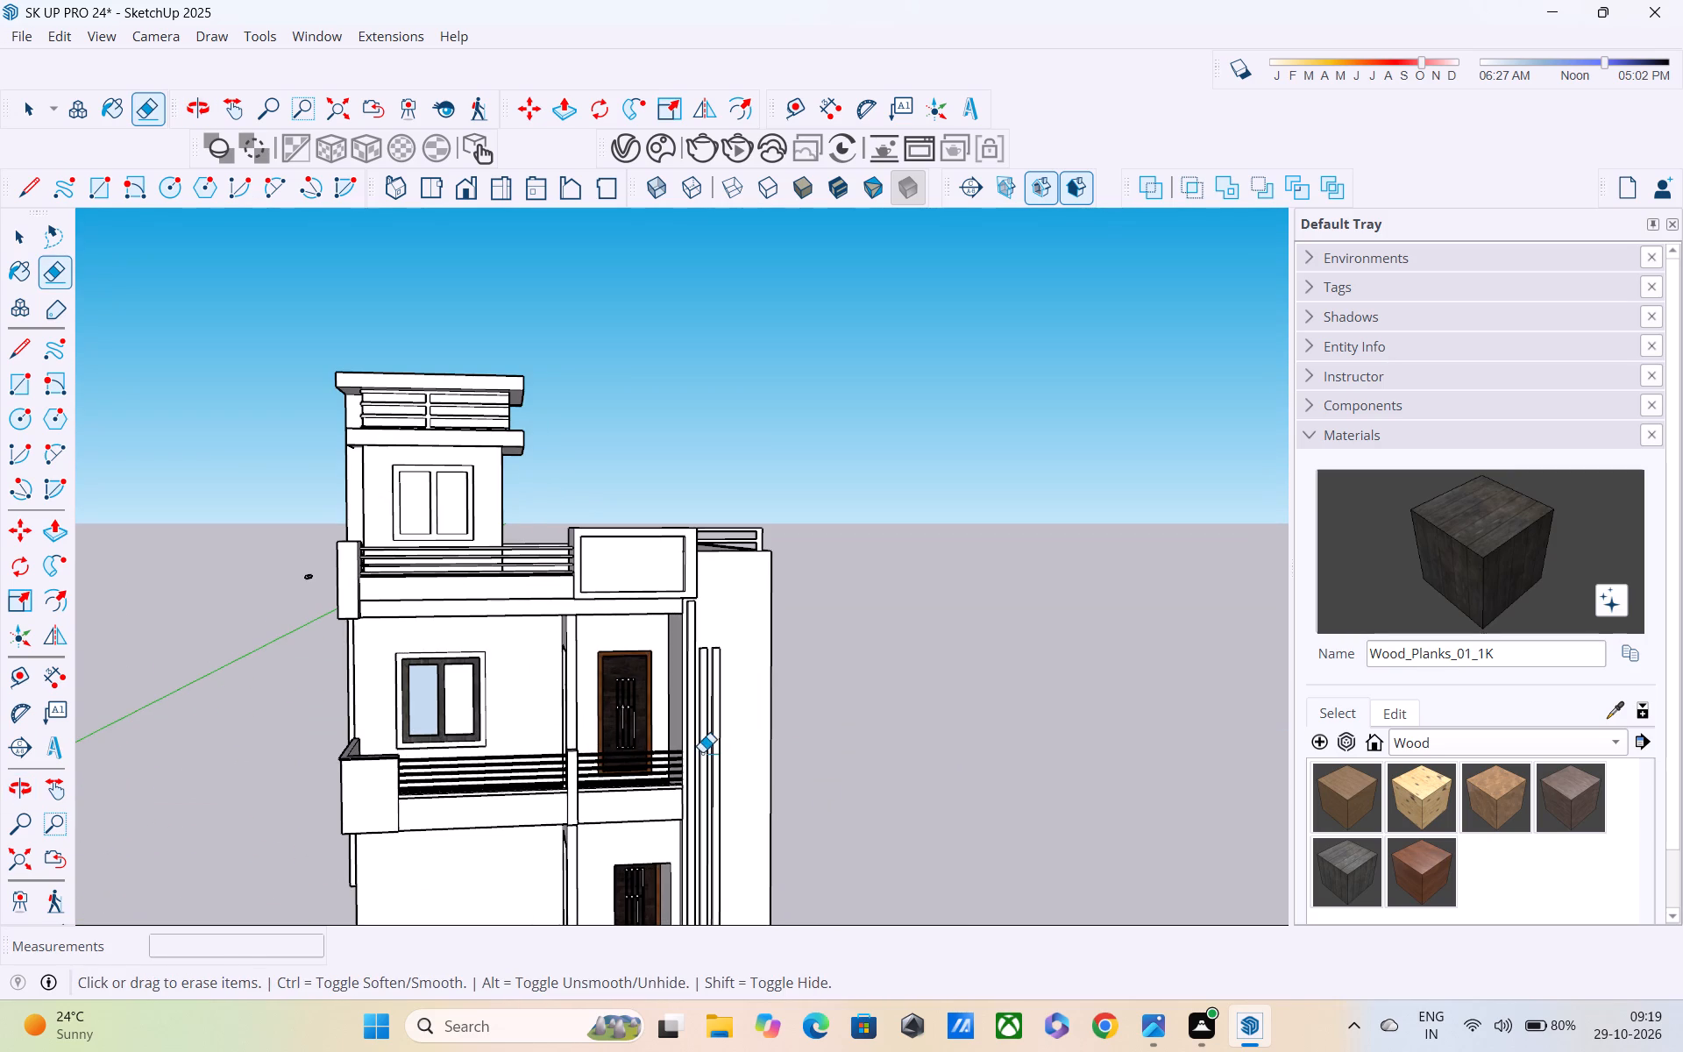
Draw a line along the ground-floor side wall from the porch plinth's top corner to the wall's outer edge, in 6" and 10' 3" segments.
shift+middle_drag(702, 752, 755, 422)
middle_drag(493, 653, 868, 543)
key(space)
middle_drag(600, 646, 655, 759)
scroll(613, 715, up, 6)
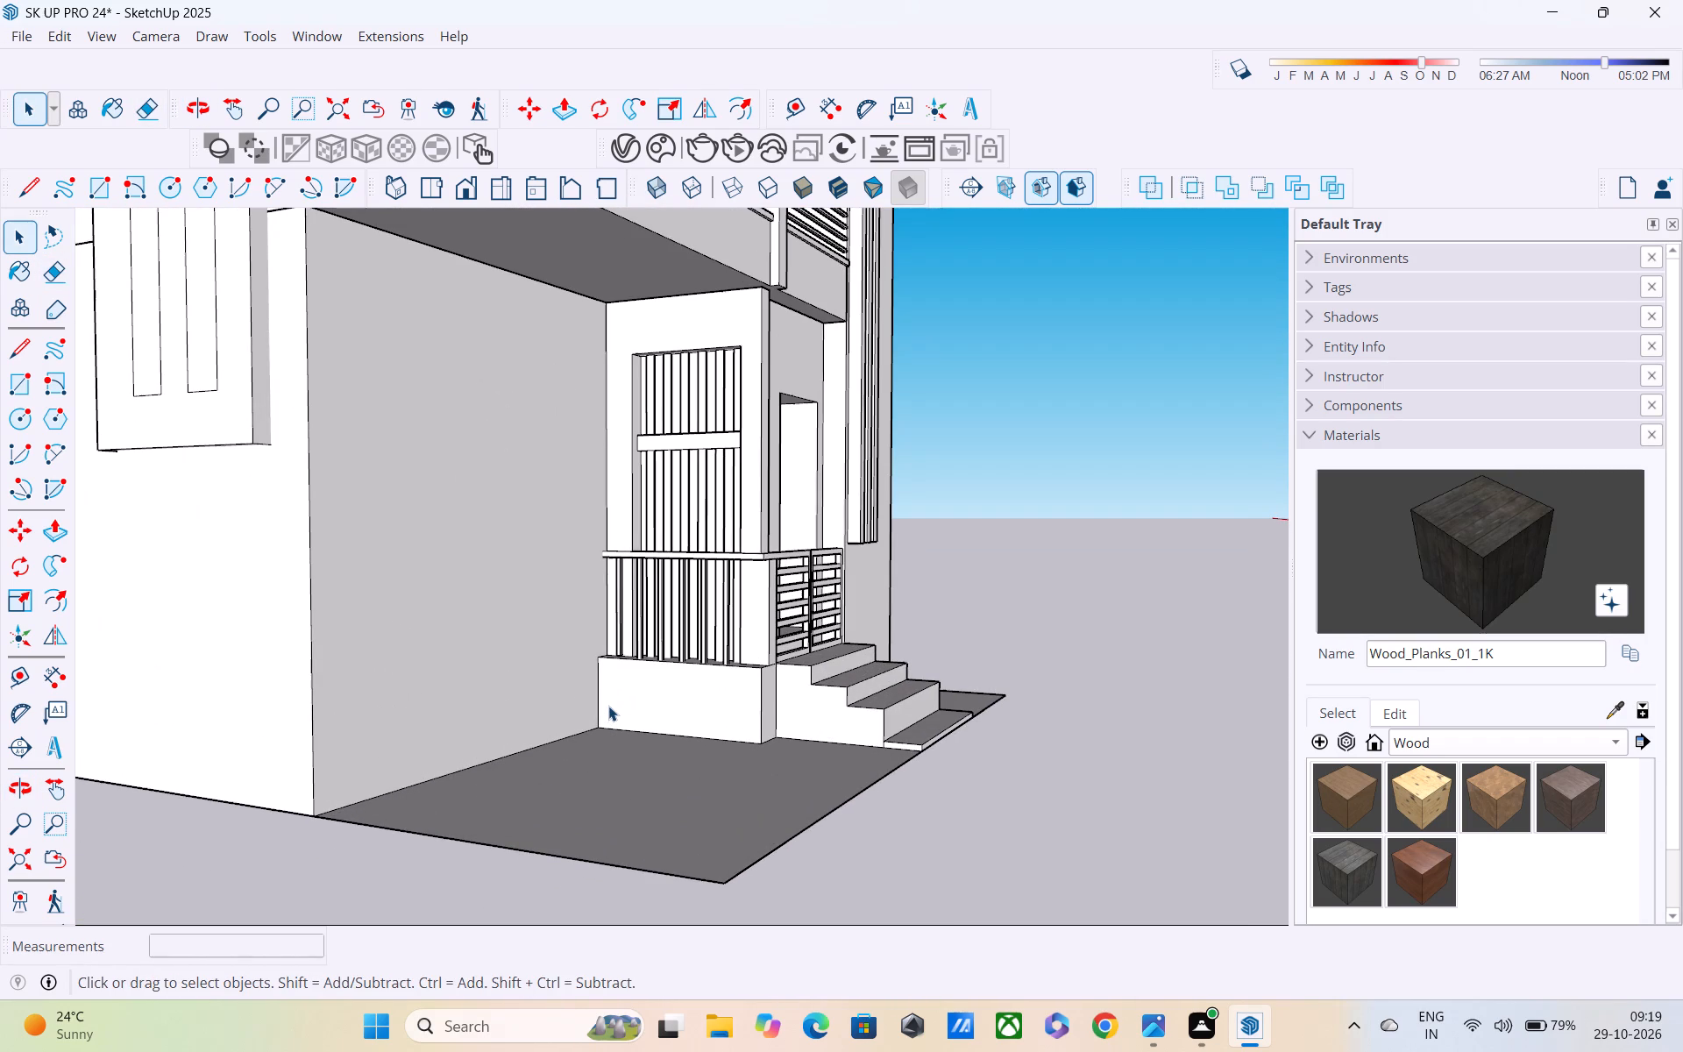
key(l)
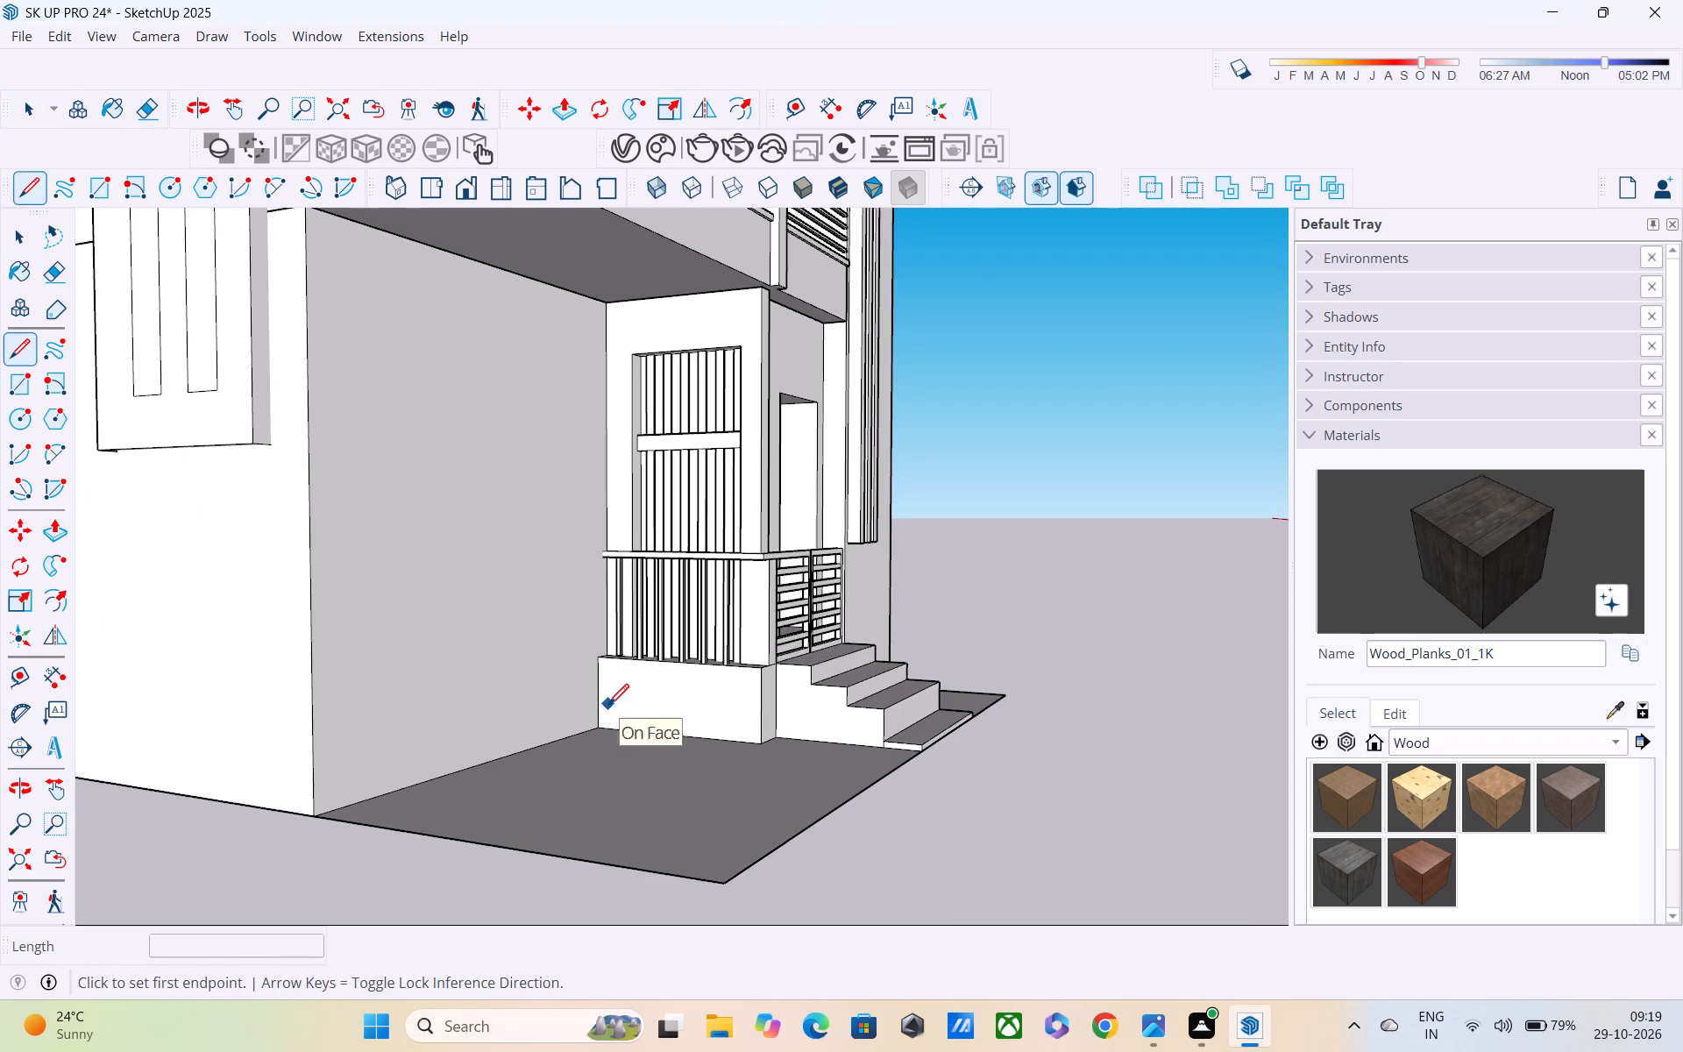
click(604, 665)
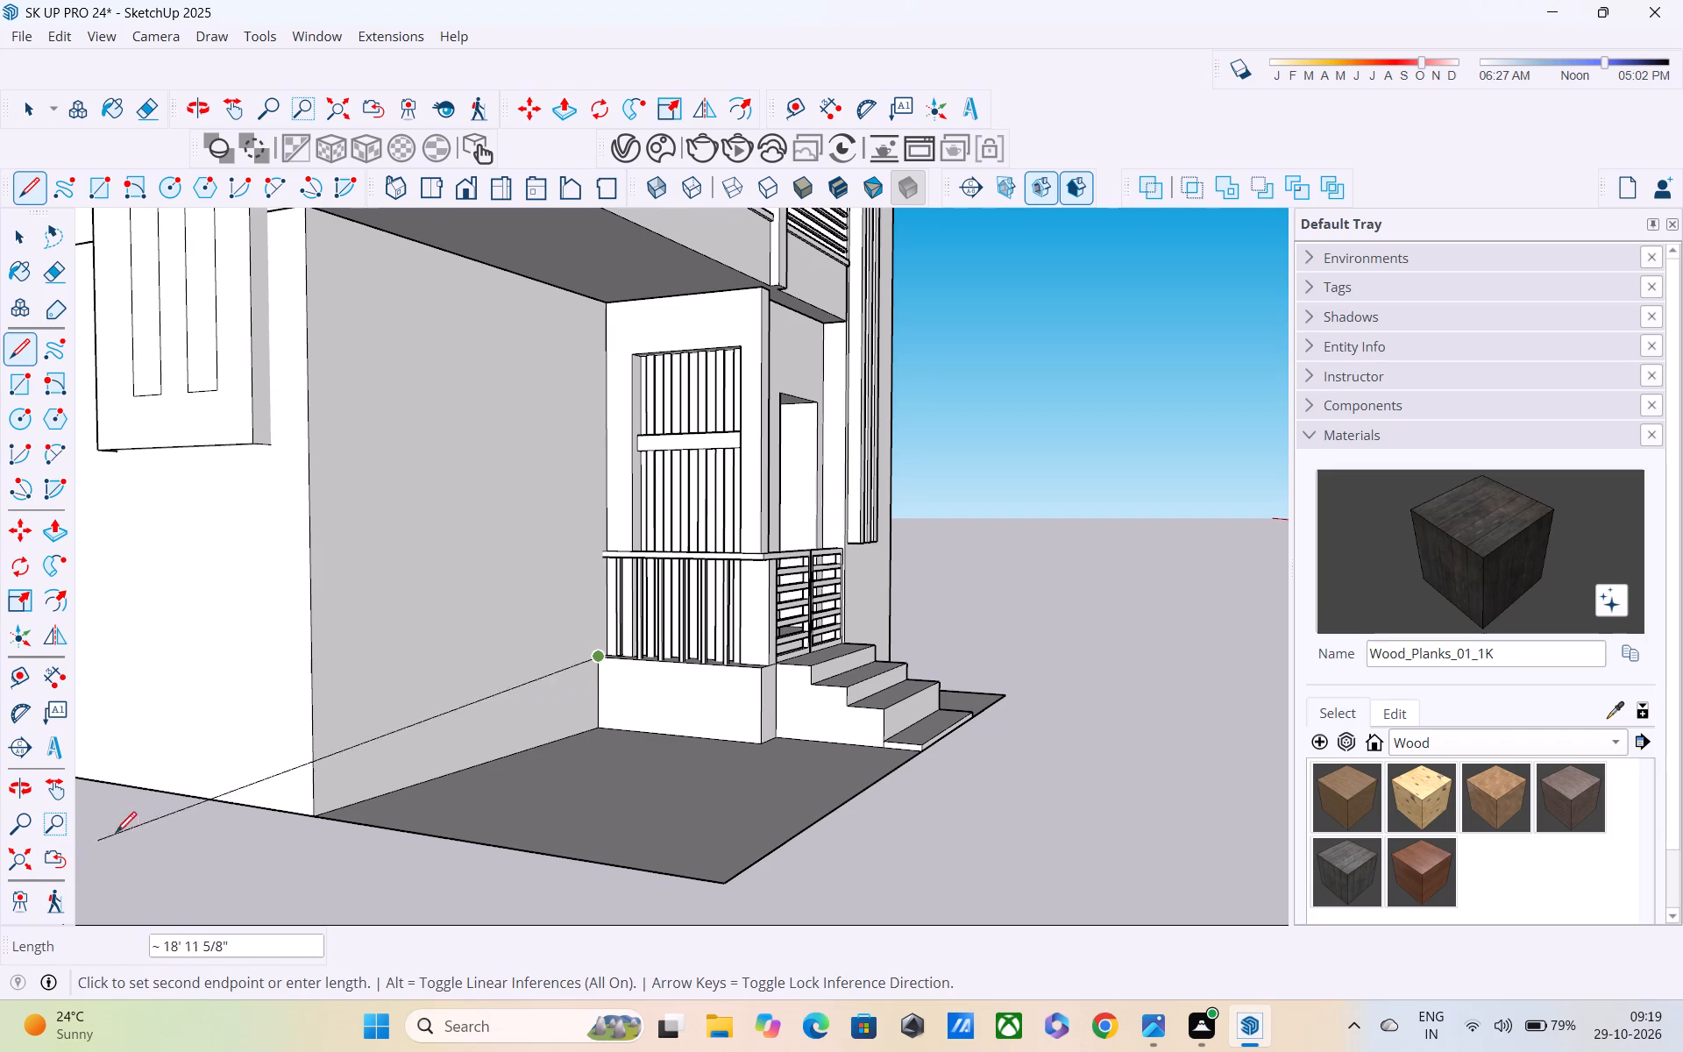
click(314, 720)
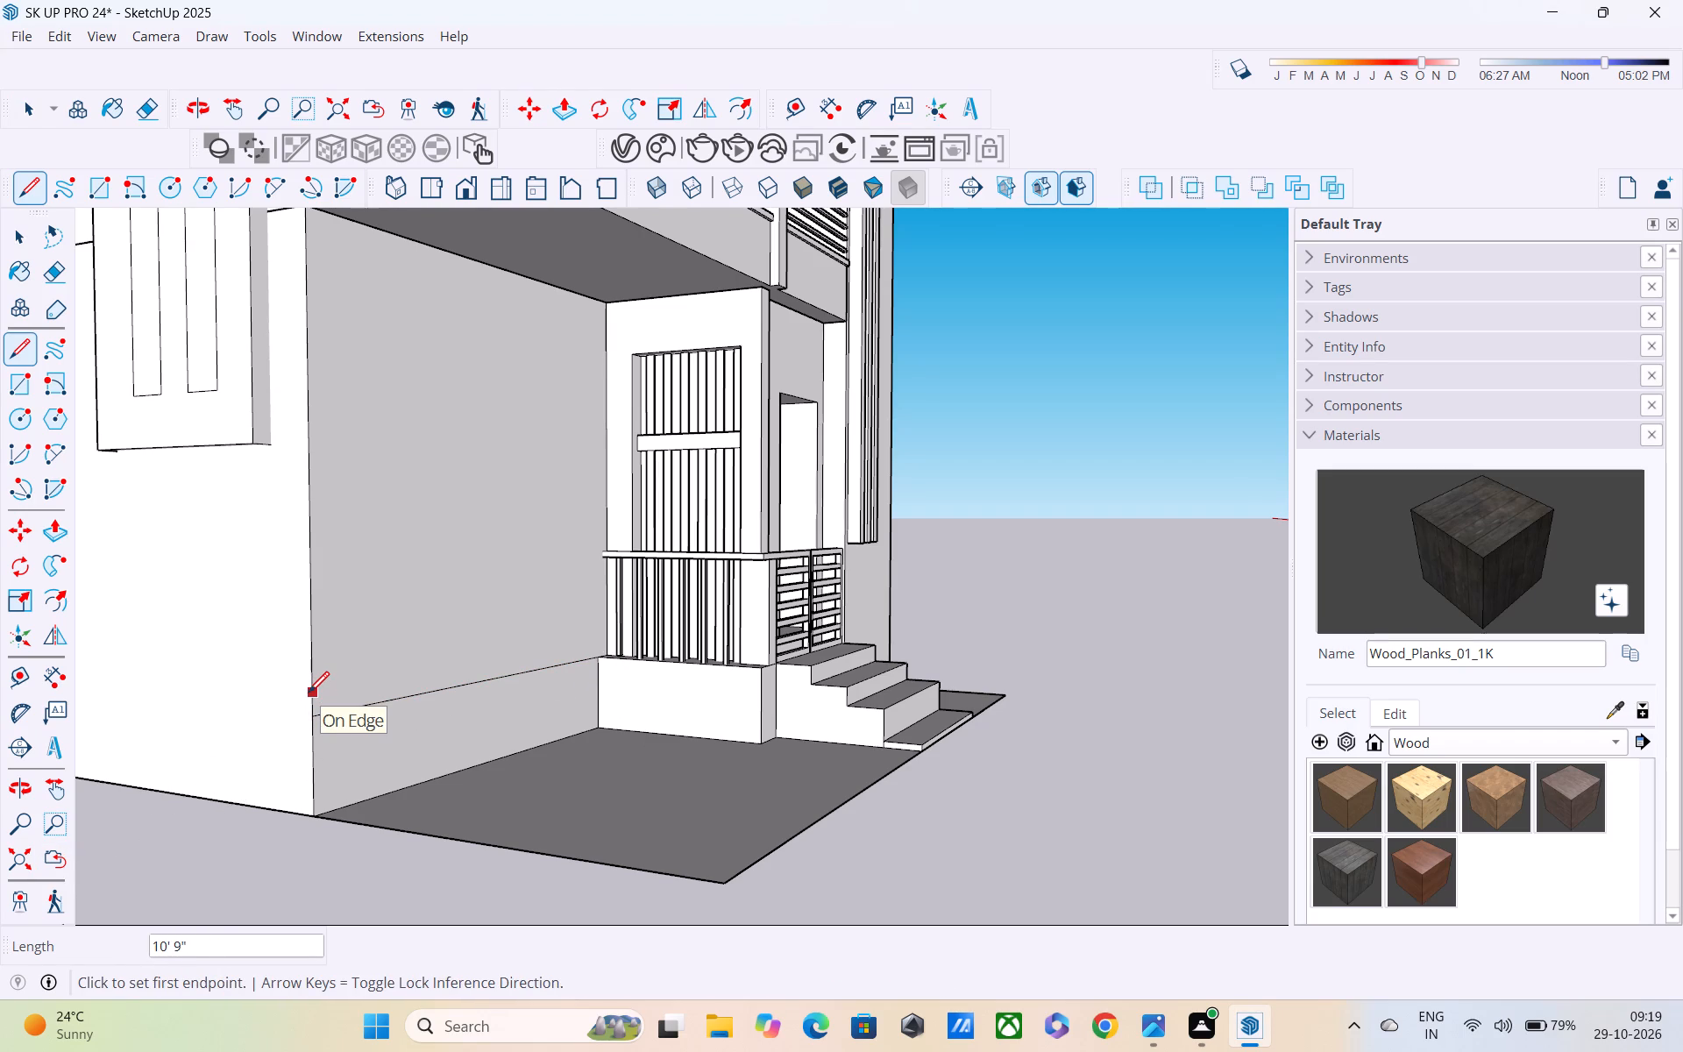
text(6")
key(Return)
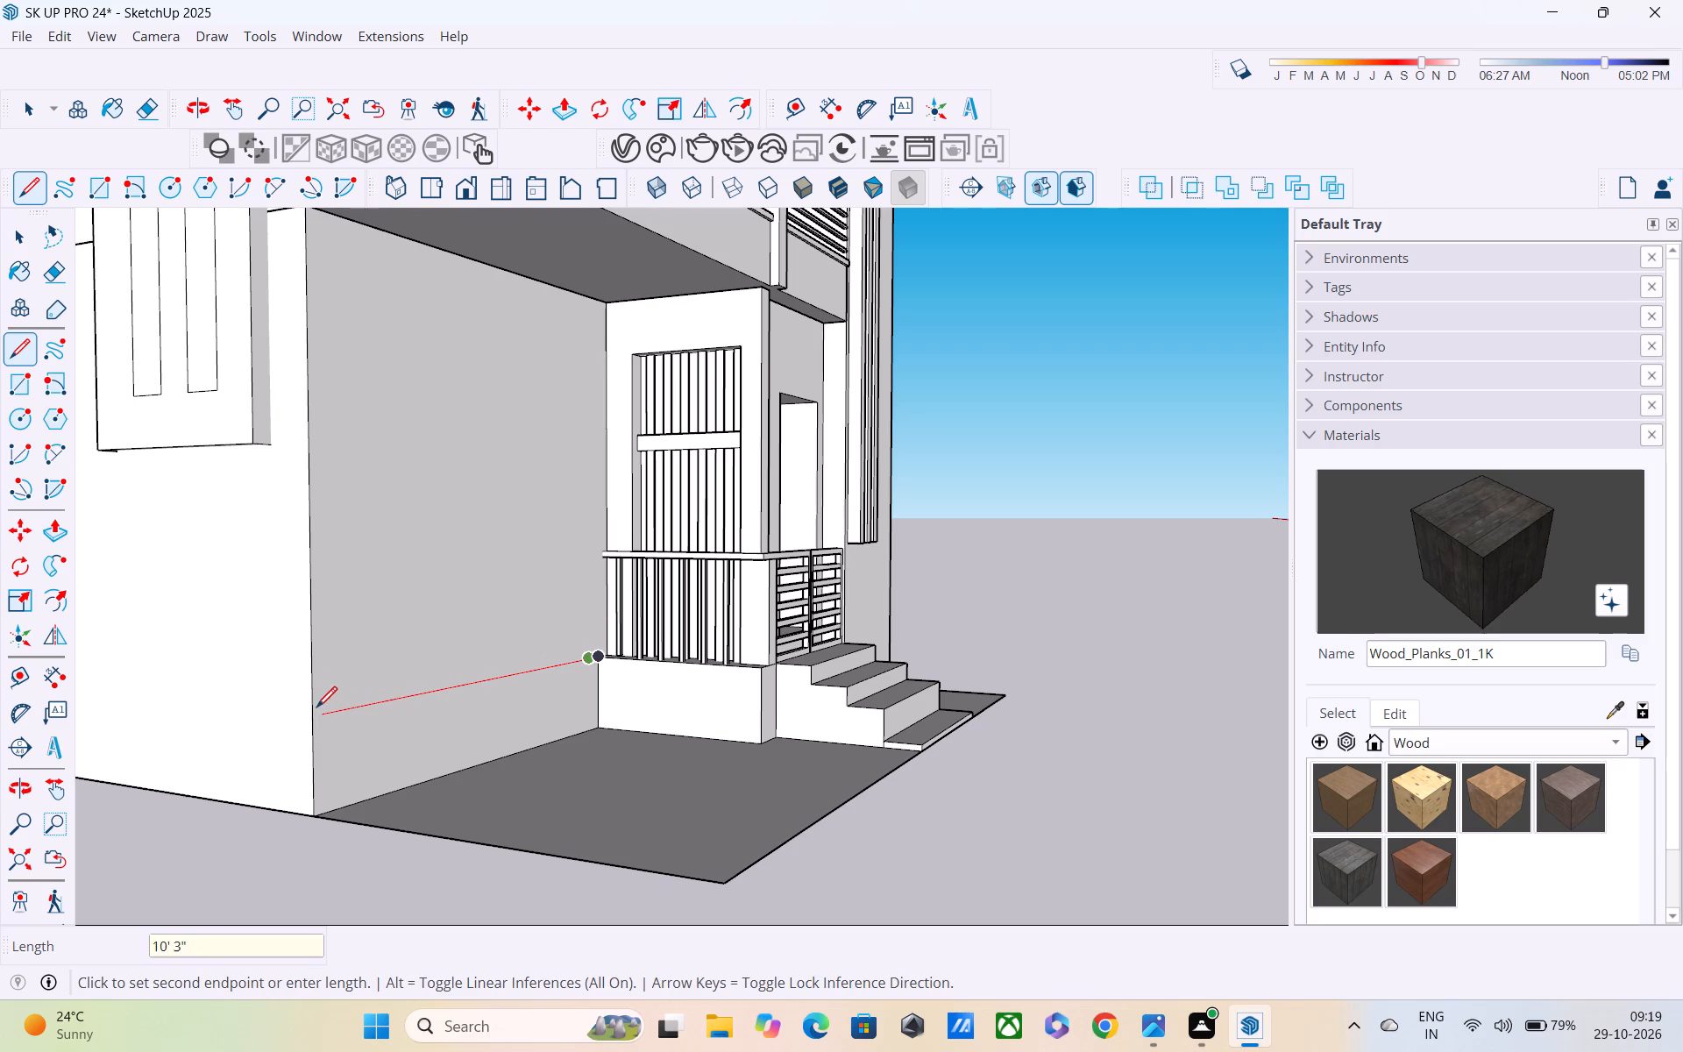
click(311, 721)
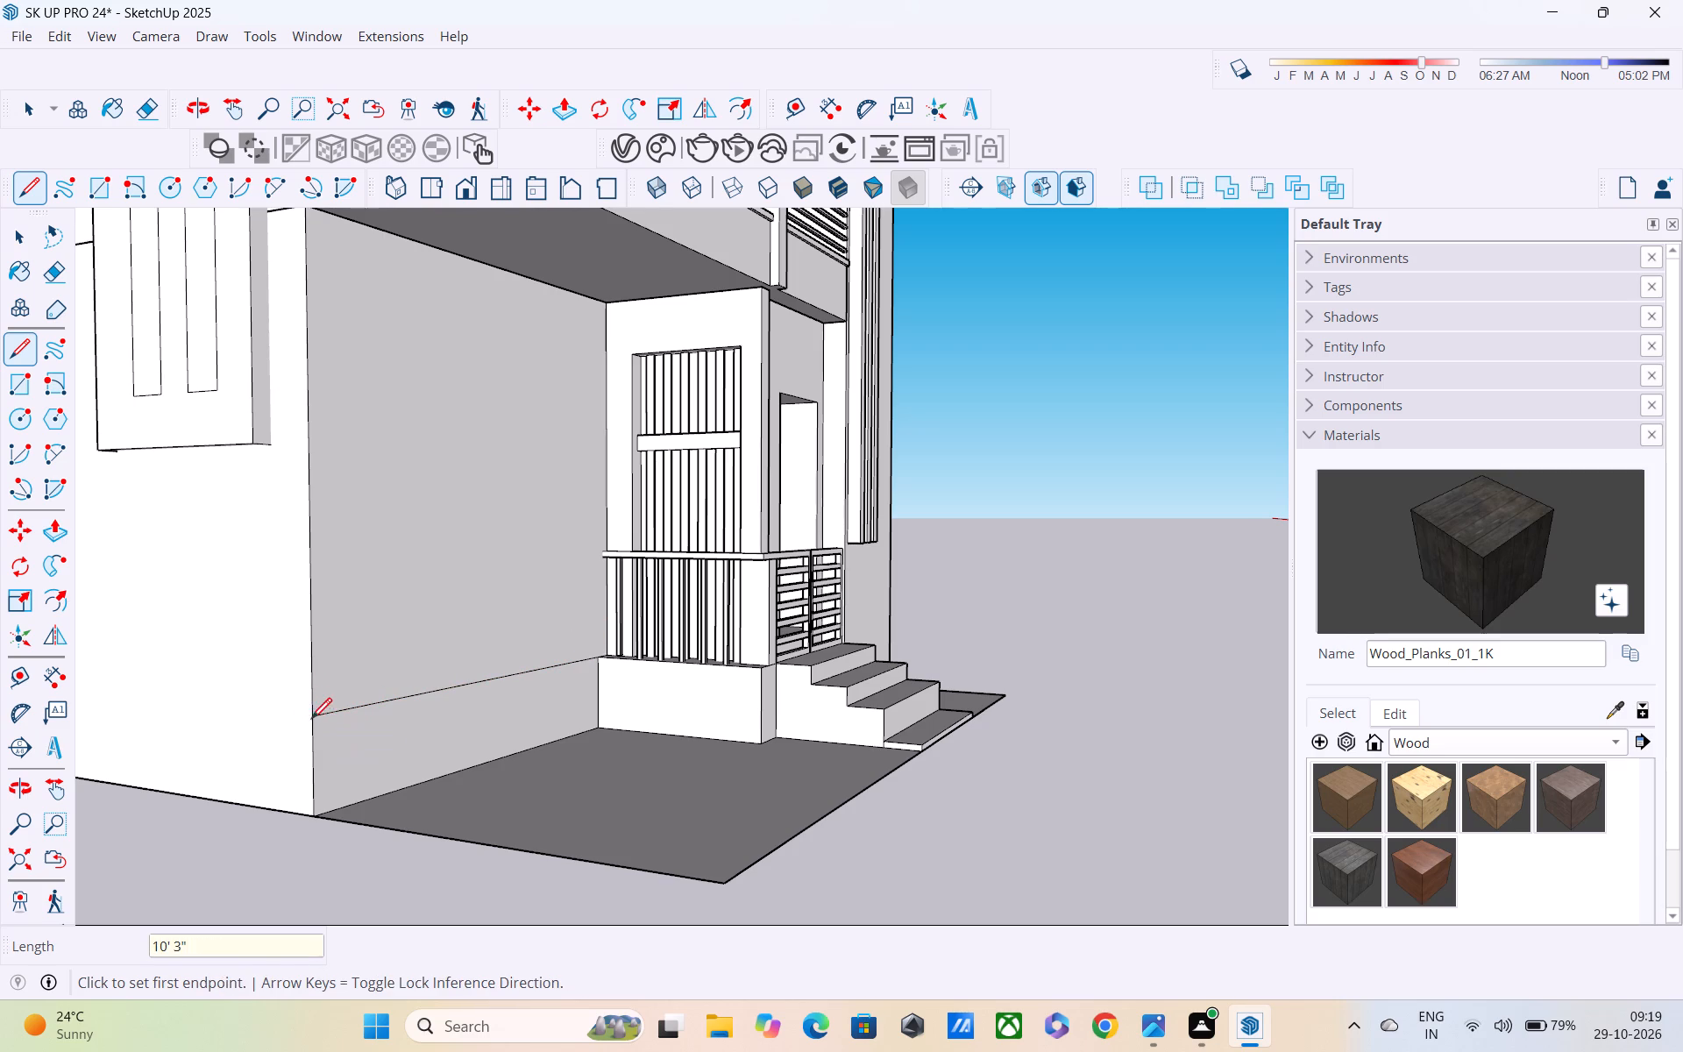
Draw a parallel line 6" above the side wall's base line for 10' 3", closing it down to the porch plinth's top corner.
click(313, 717)
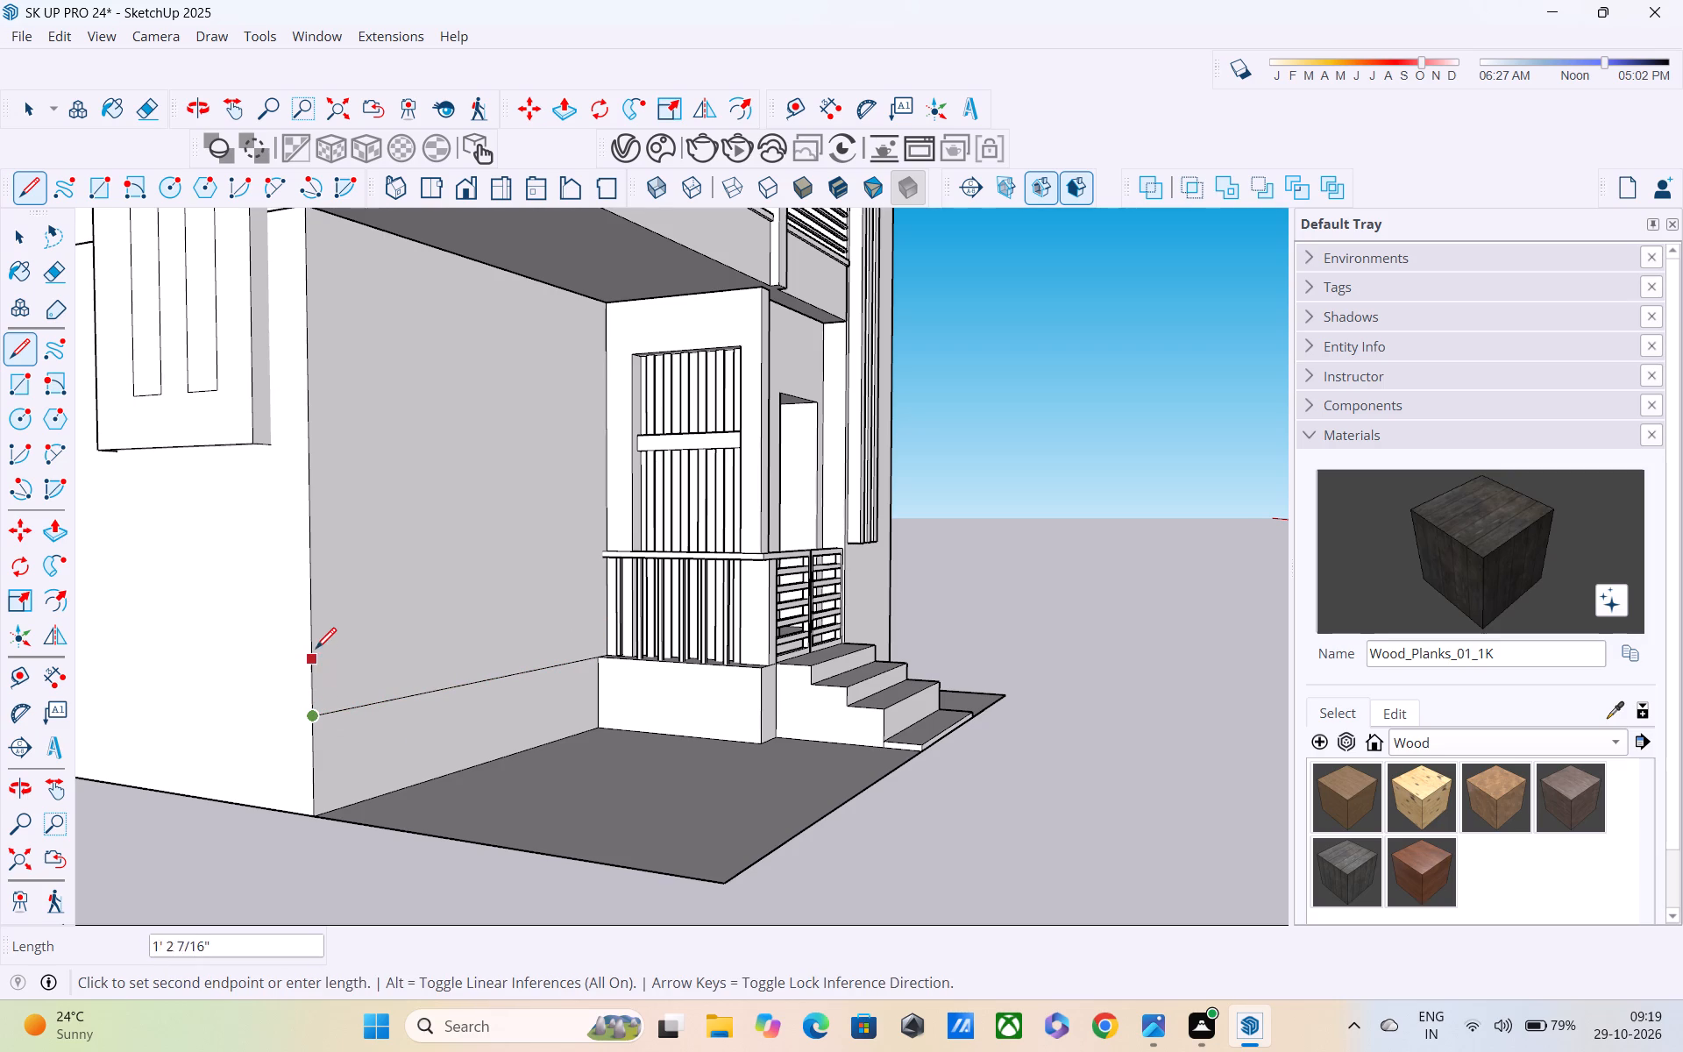
text(6")
key(Return)
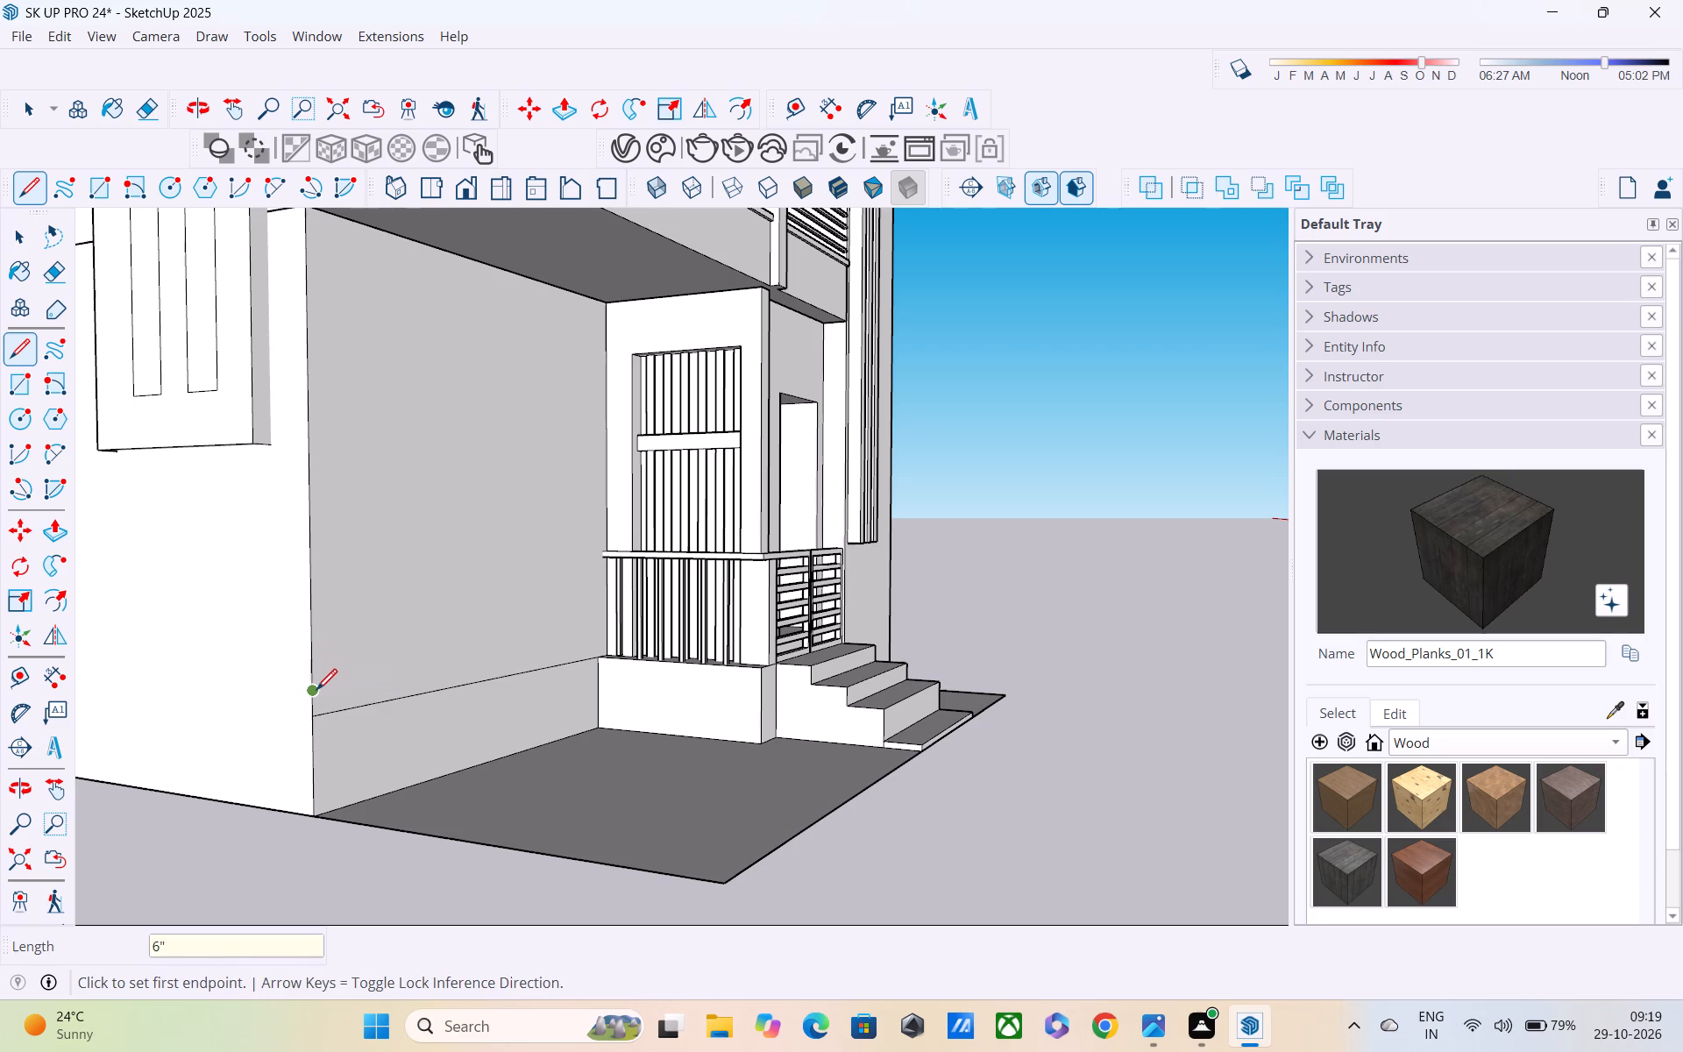
click(316, 692)
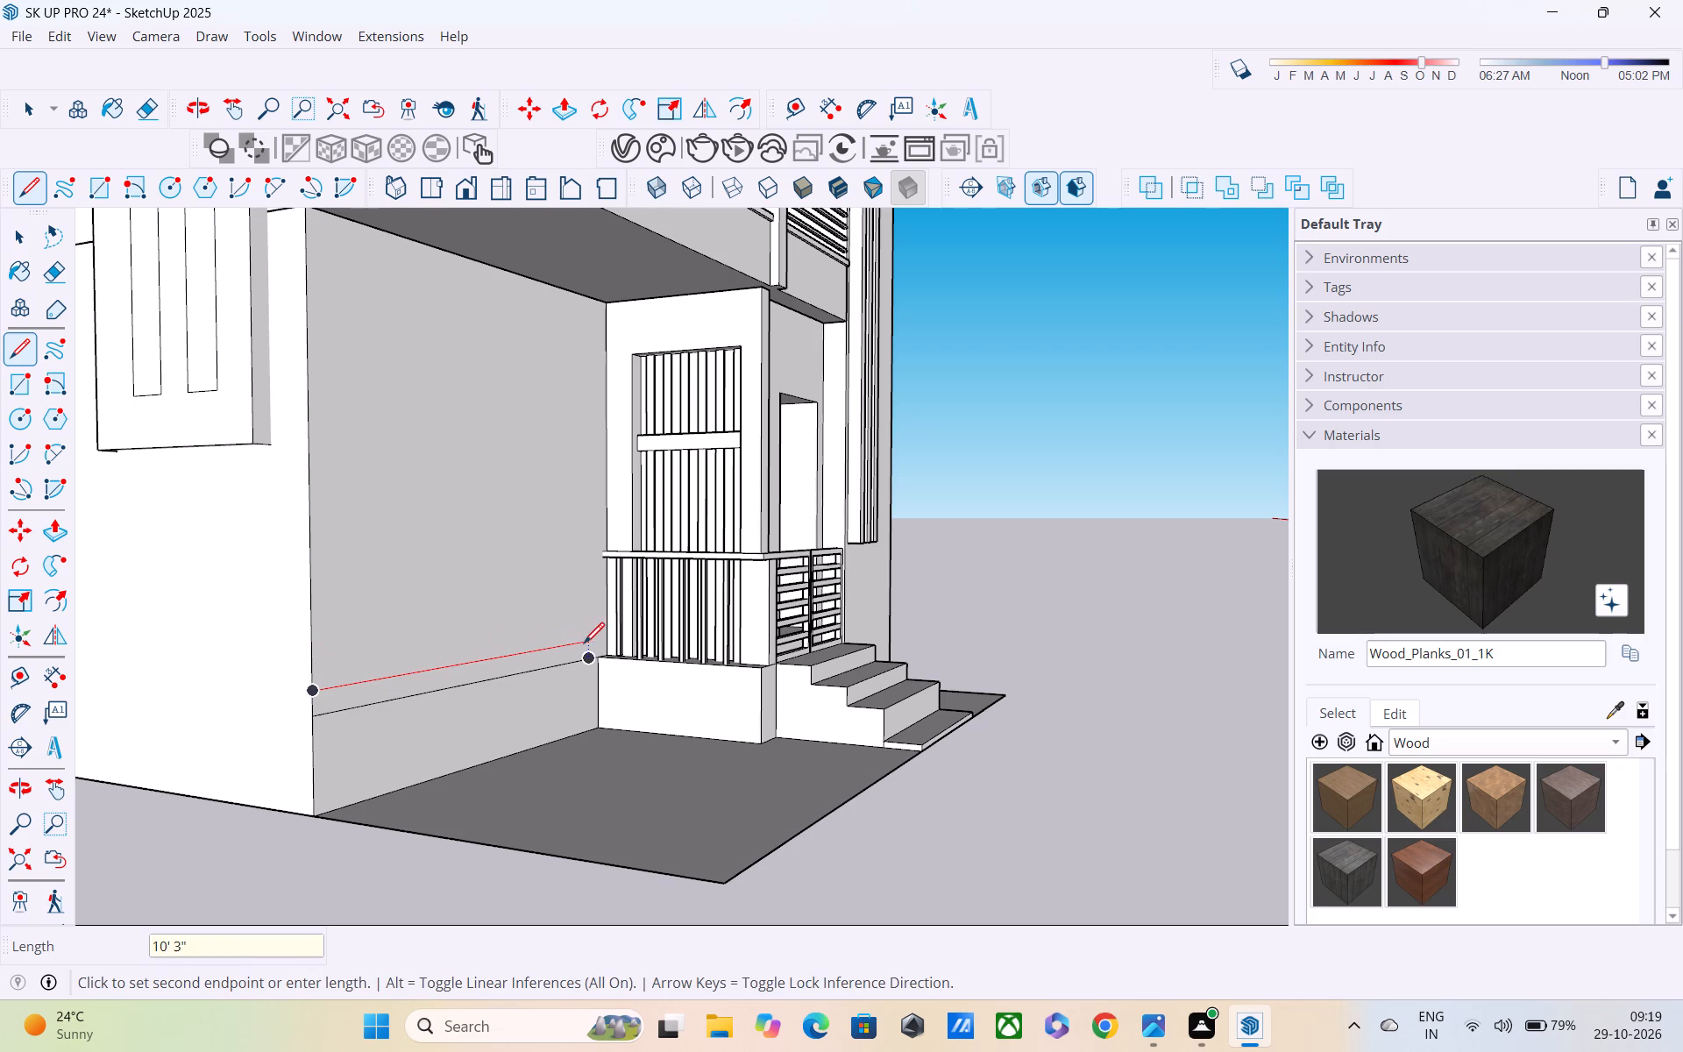
middle_drag(600, 643, 620, 735)
scroll(620, 713, up, 4)
scroll(594, 641, up, 4)
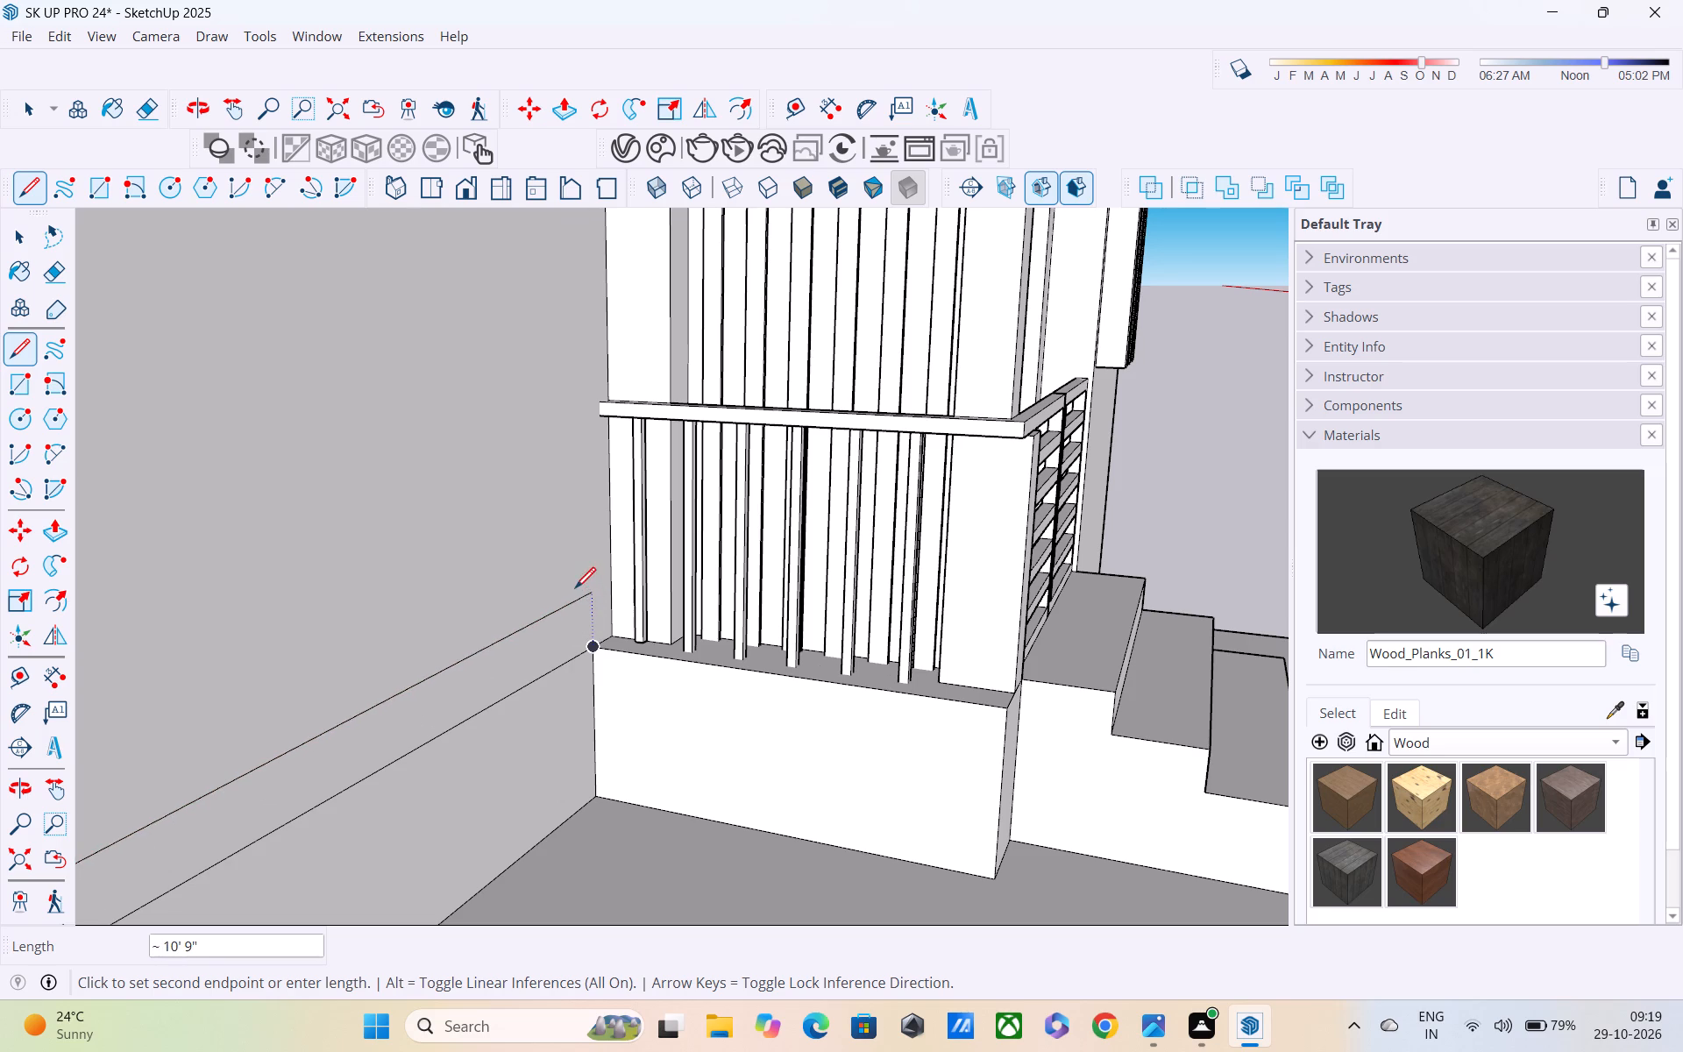
click(585, 614)
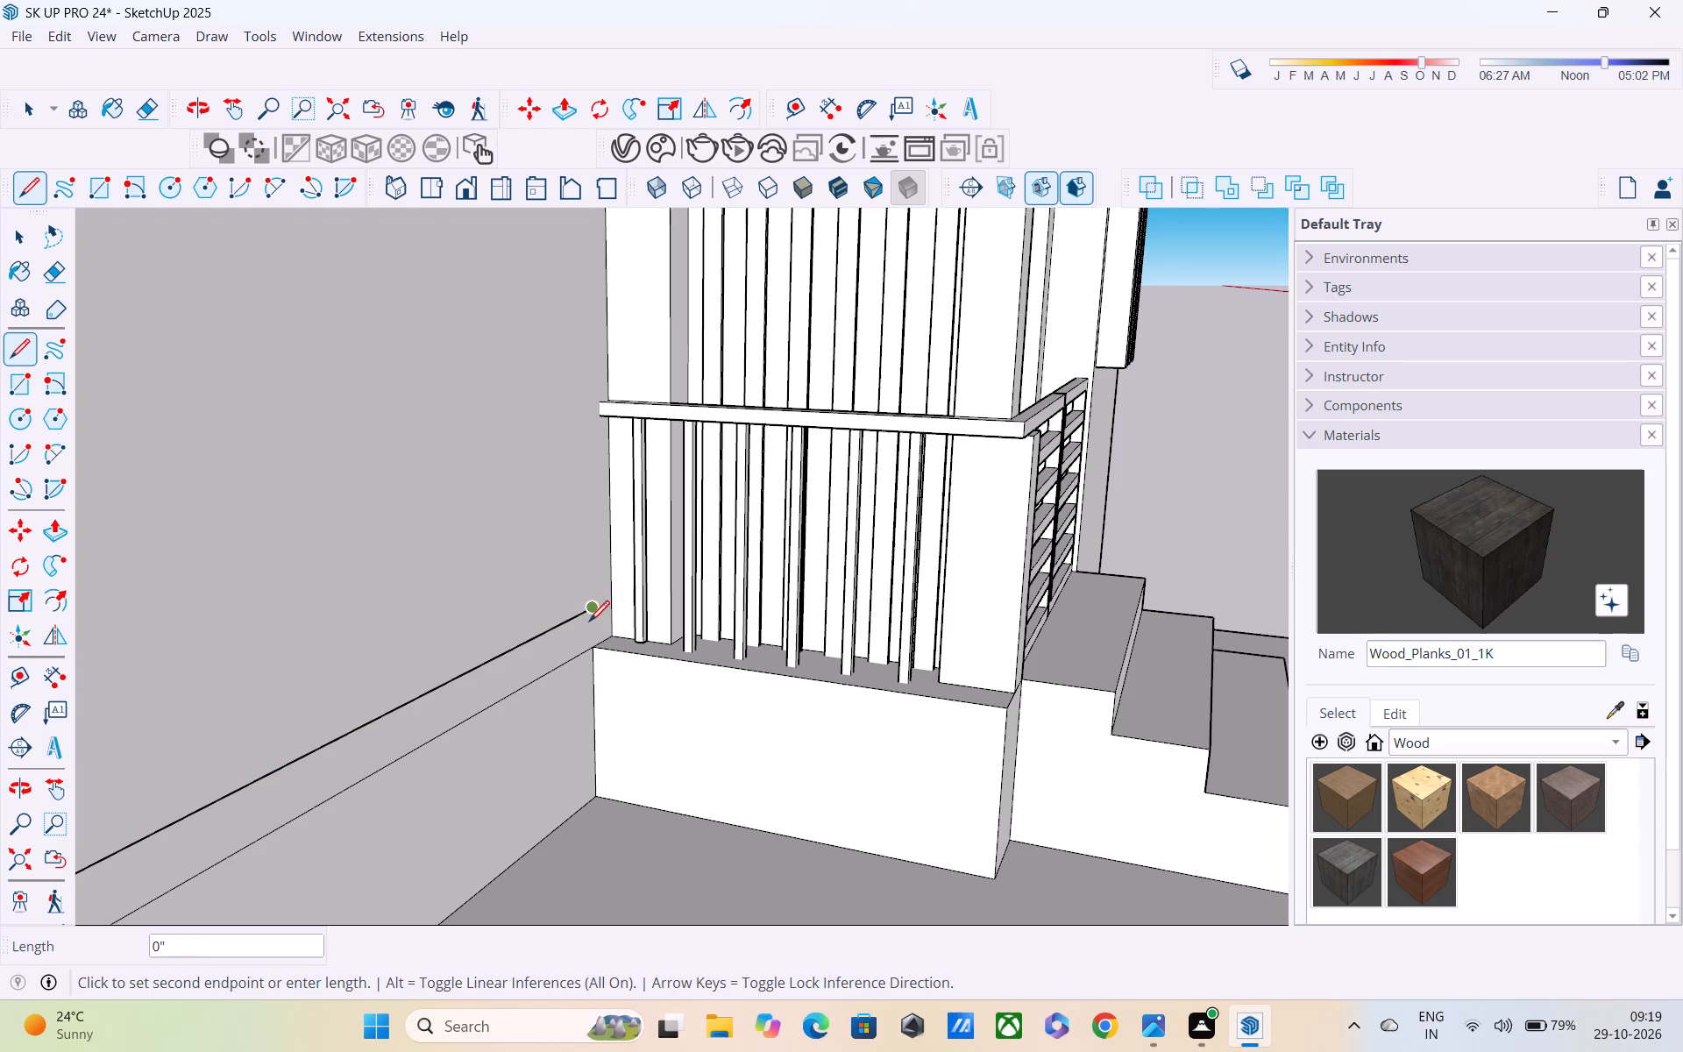
click(596, 647)
Extend the upper strip line about 6" along the side wall to the inner corner behind the porch railing.
scroll(591, 641, down, 4)
middle_drag(590, 640, 589, 608)
scroll(586, 591, down, 6)
middle_drag(572, 554, 414, 636)
scroll(543, 605, up, 11)
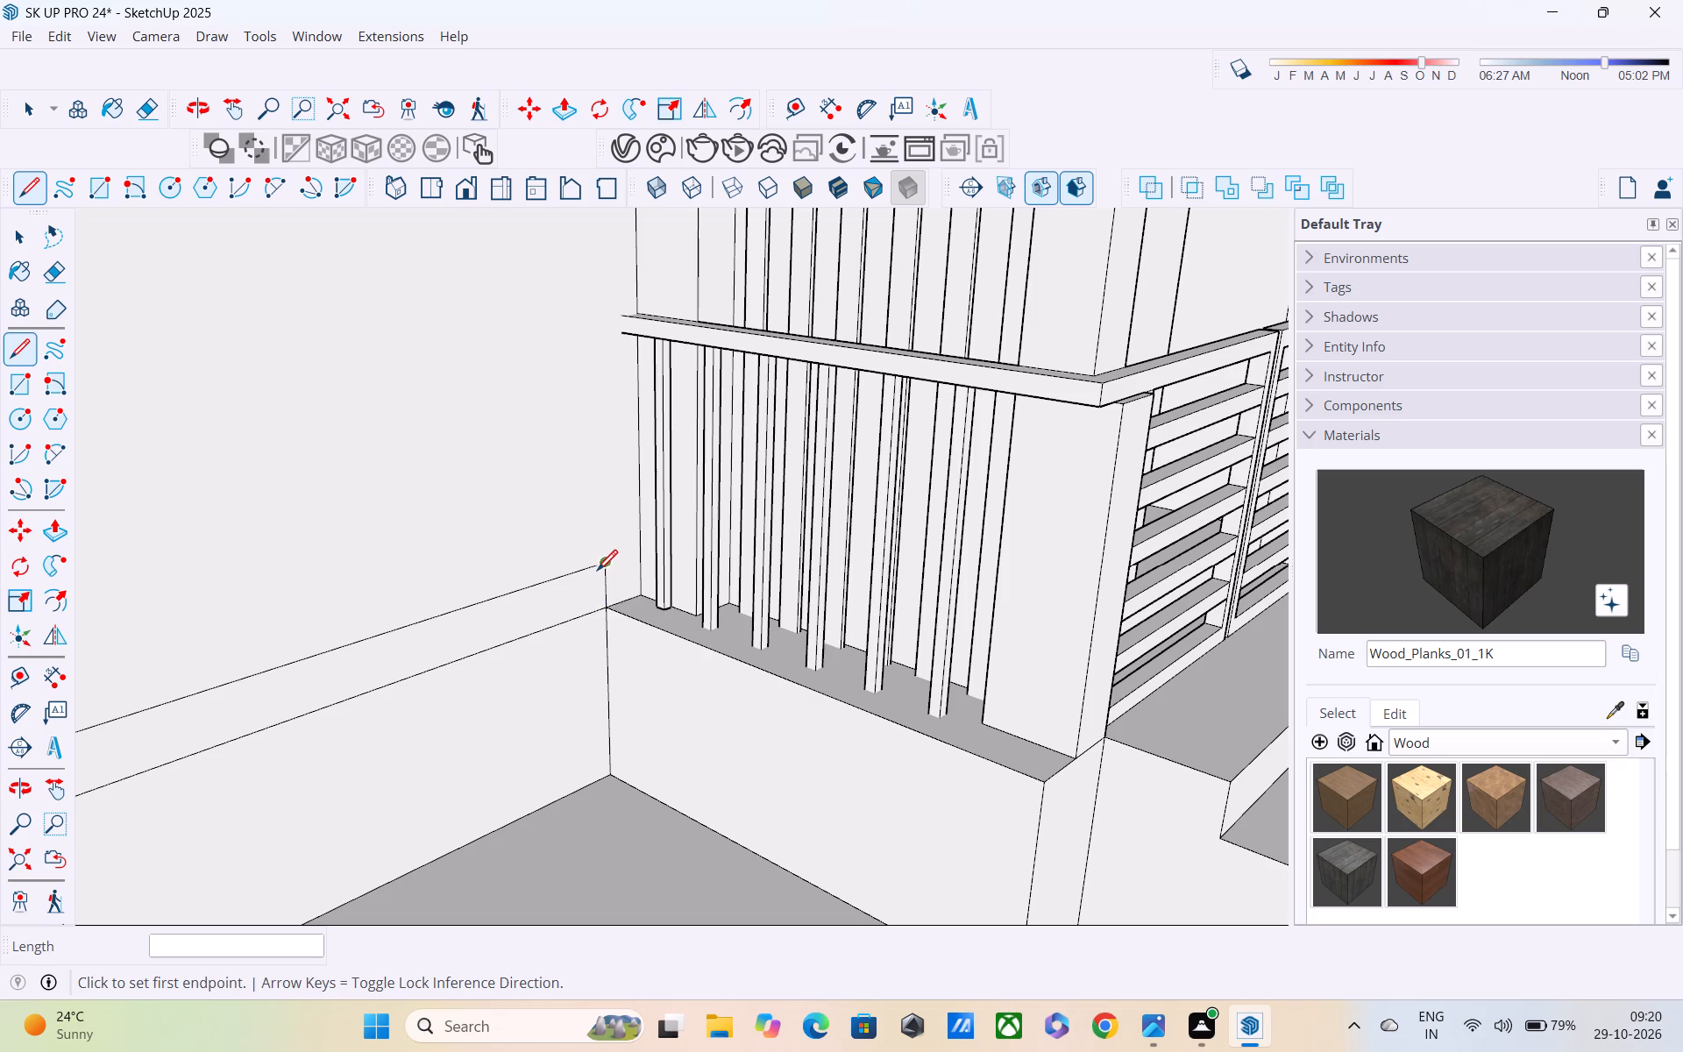
click(597, 572)
middle_drag(626, 558, 973, 513)
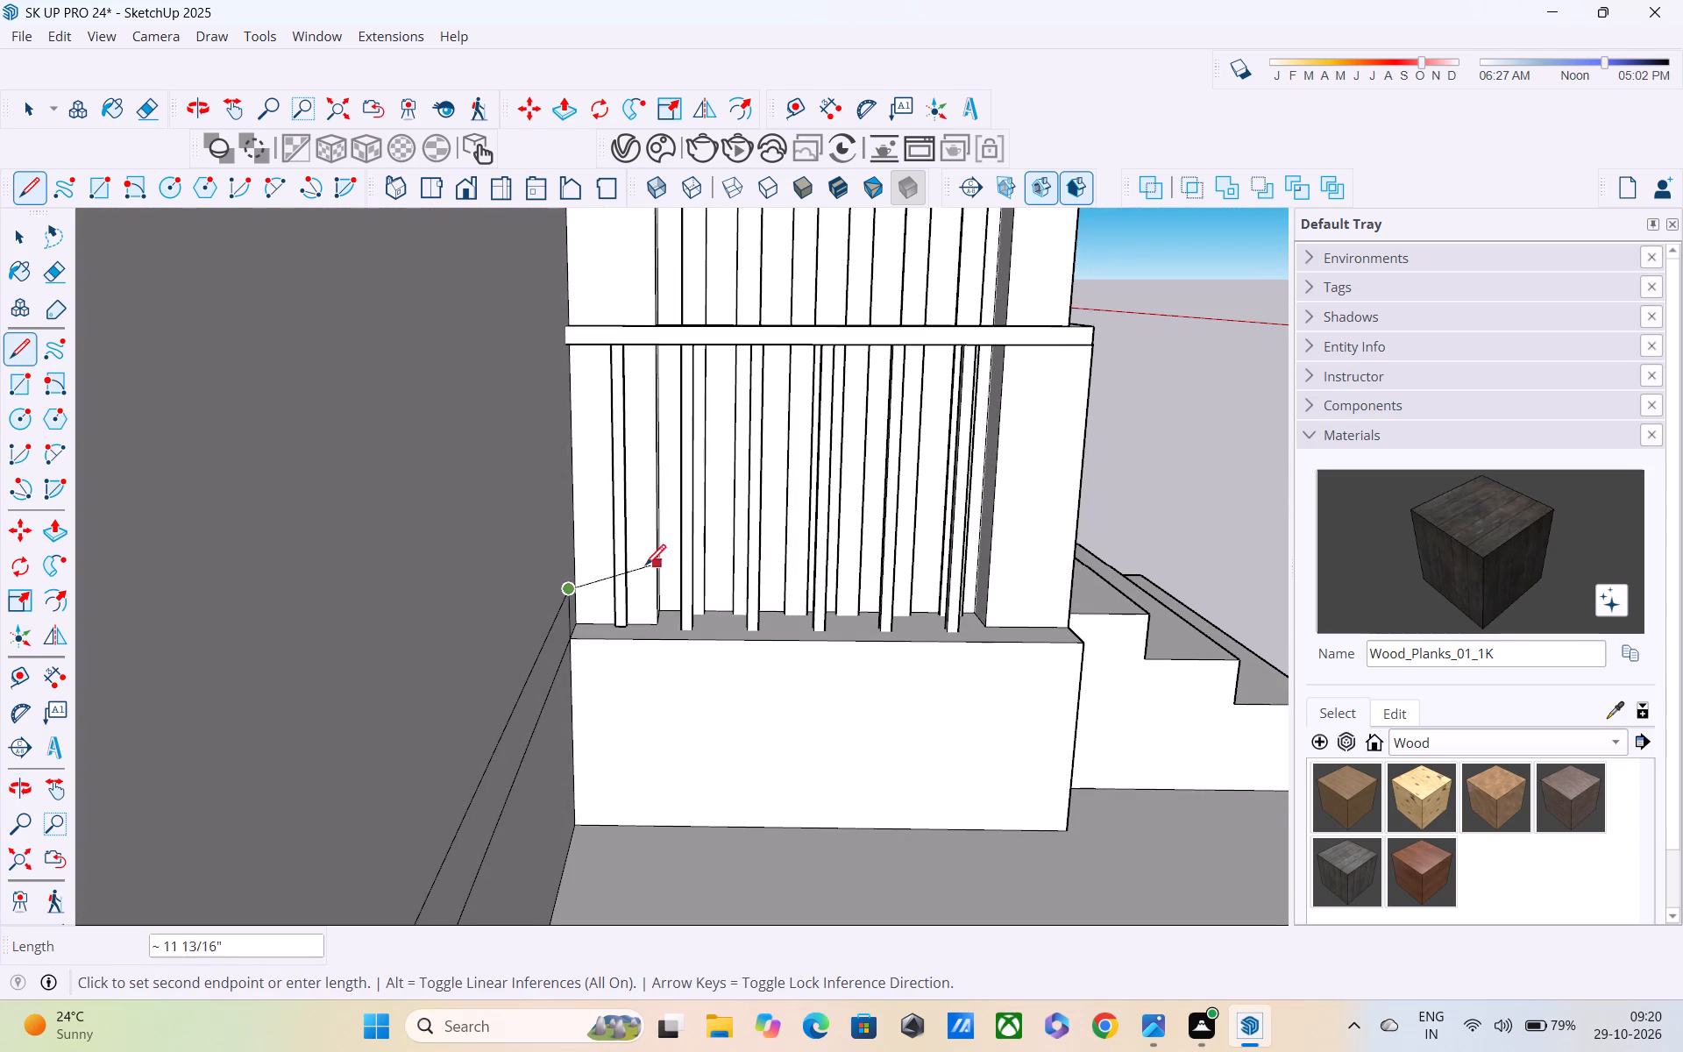
scroll(578, 561, up, 2)
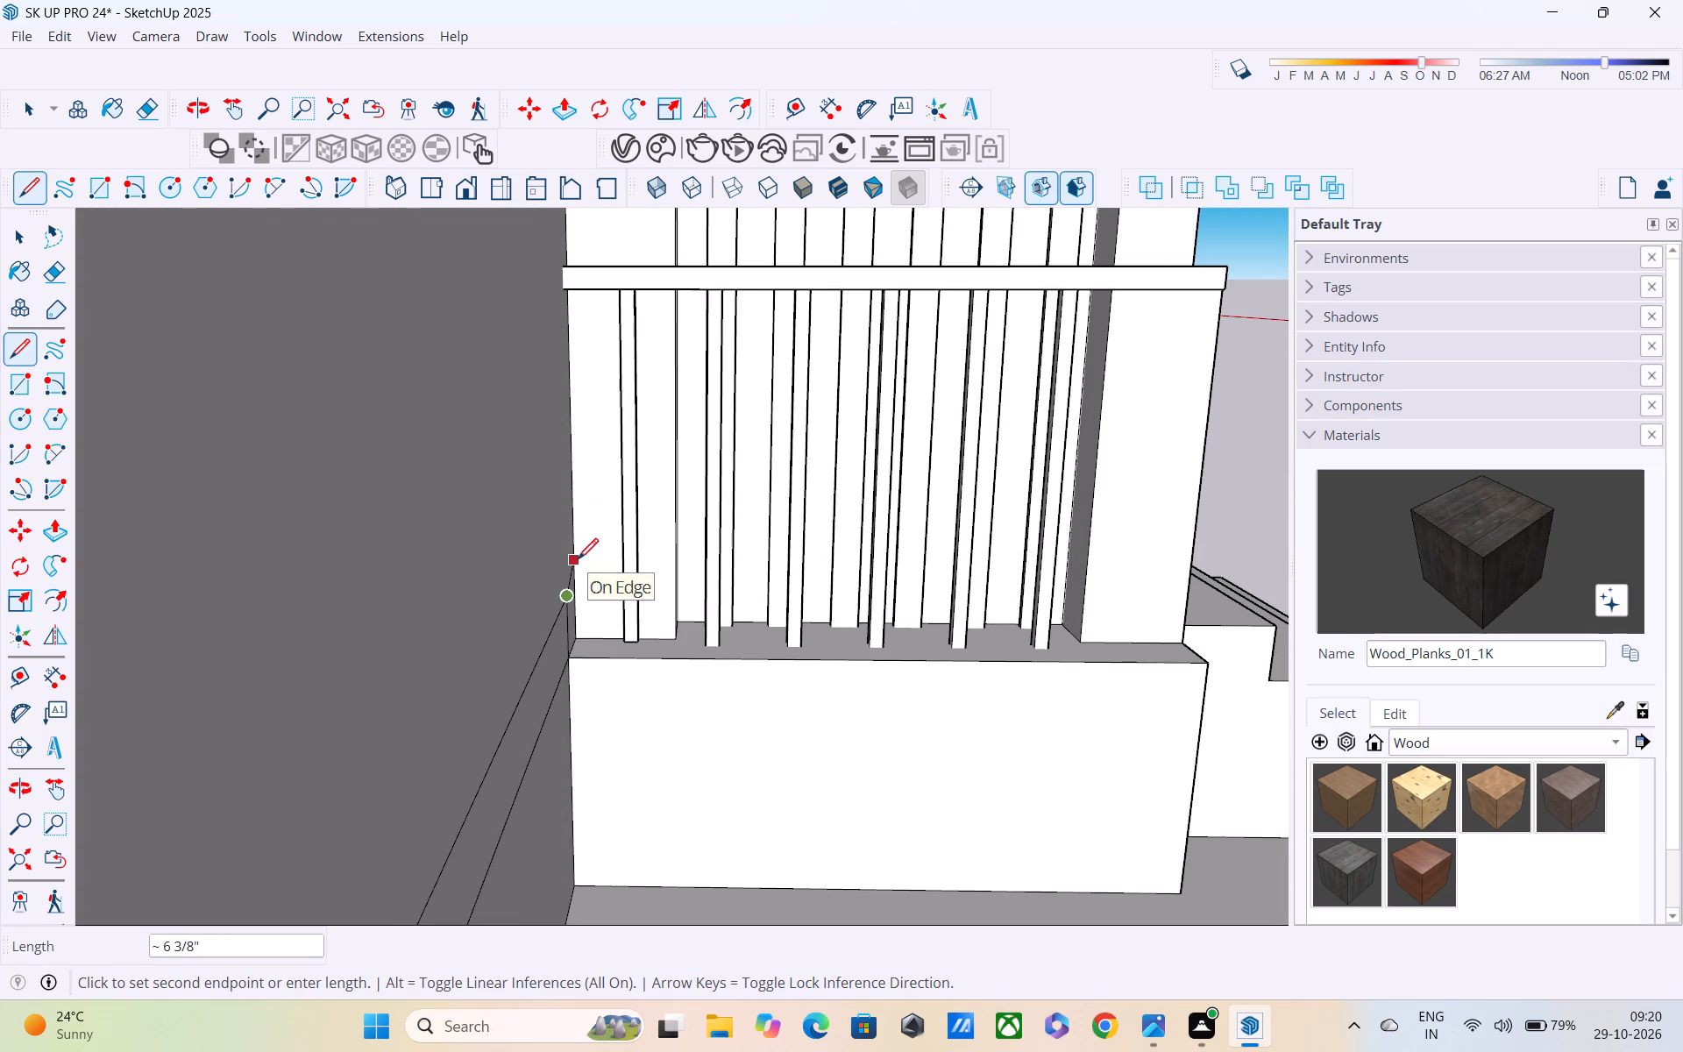
scroll(581, 559, up, 12)
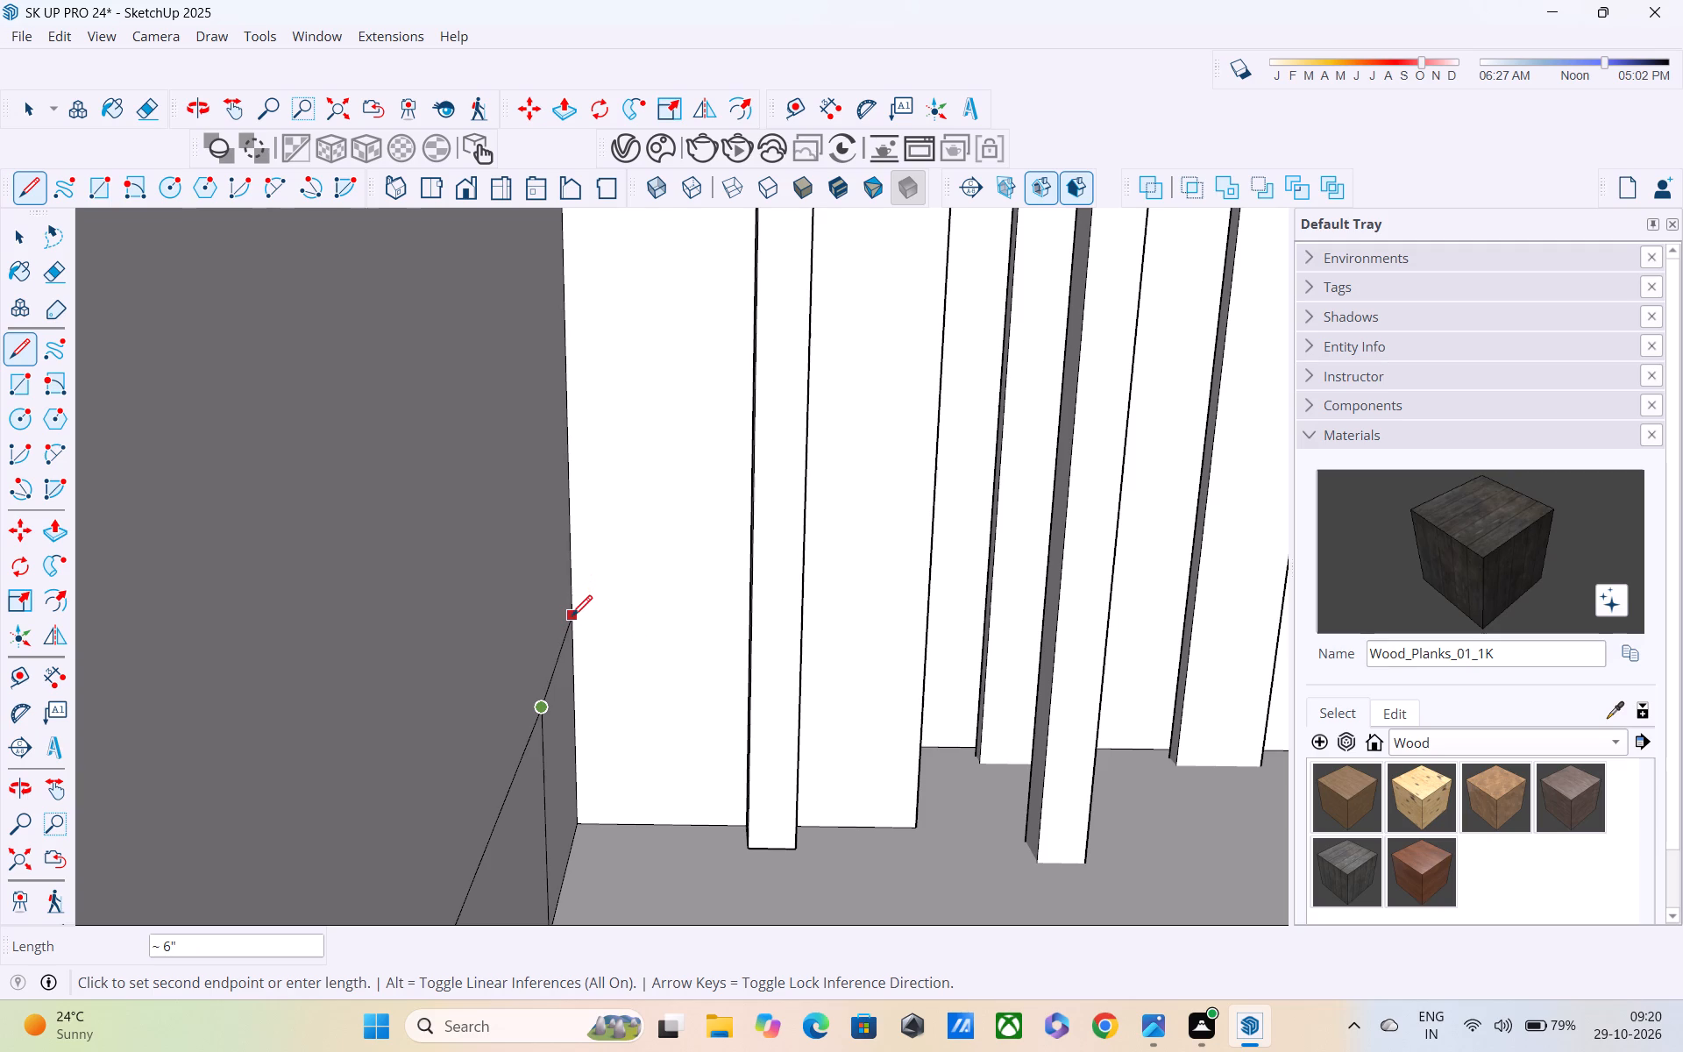
scroll(577, 577, up, 2)
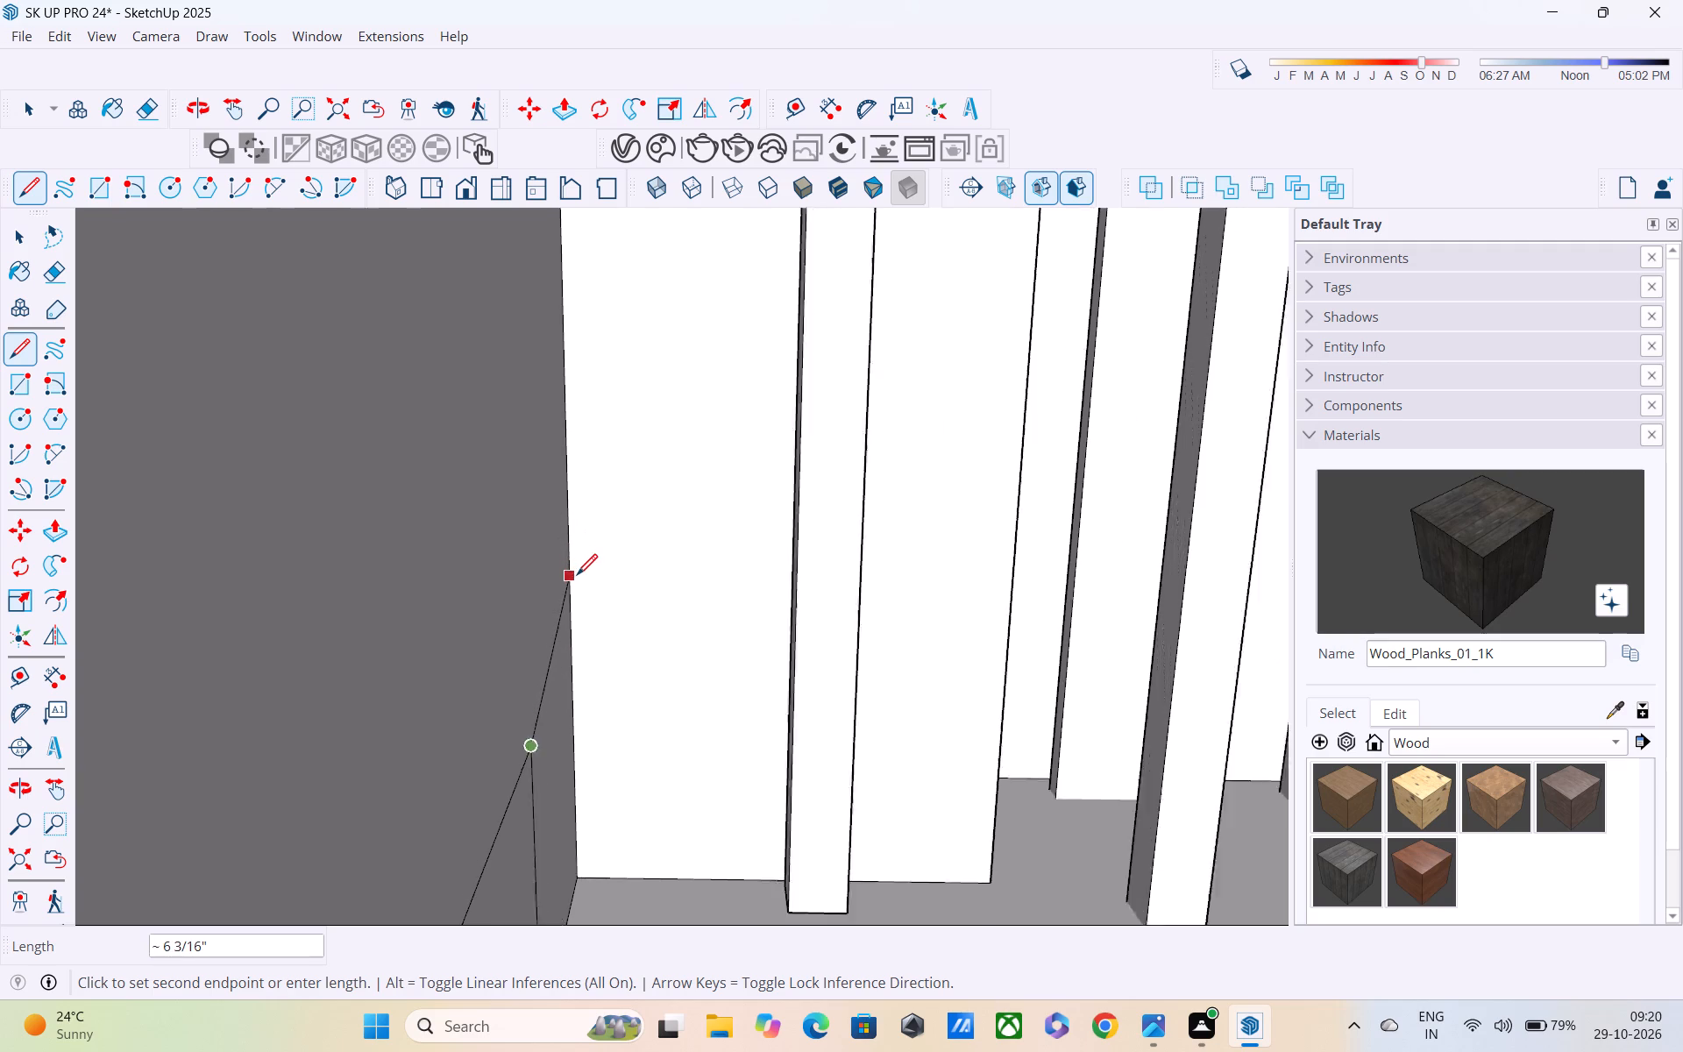
scroll(577, 577, up, 5)
middle_drag(569, 629, 539, 412)
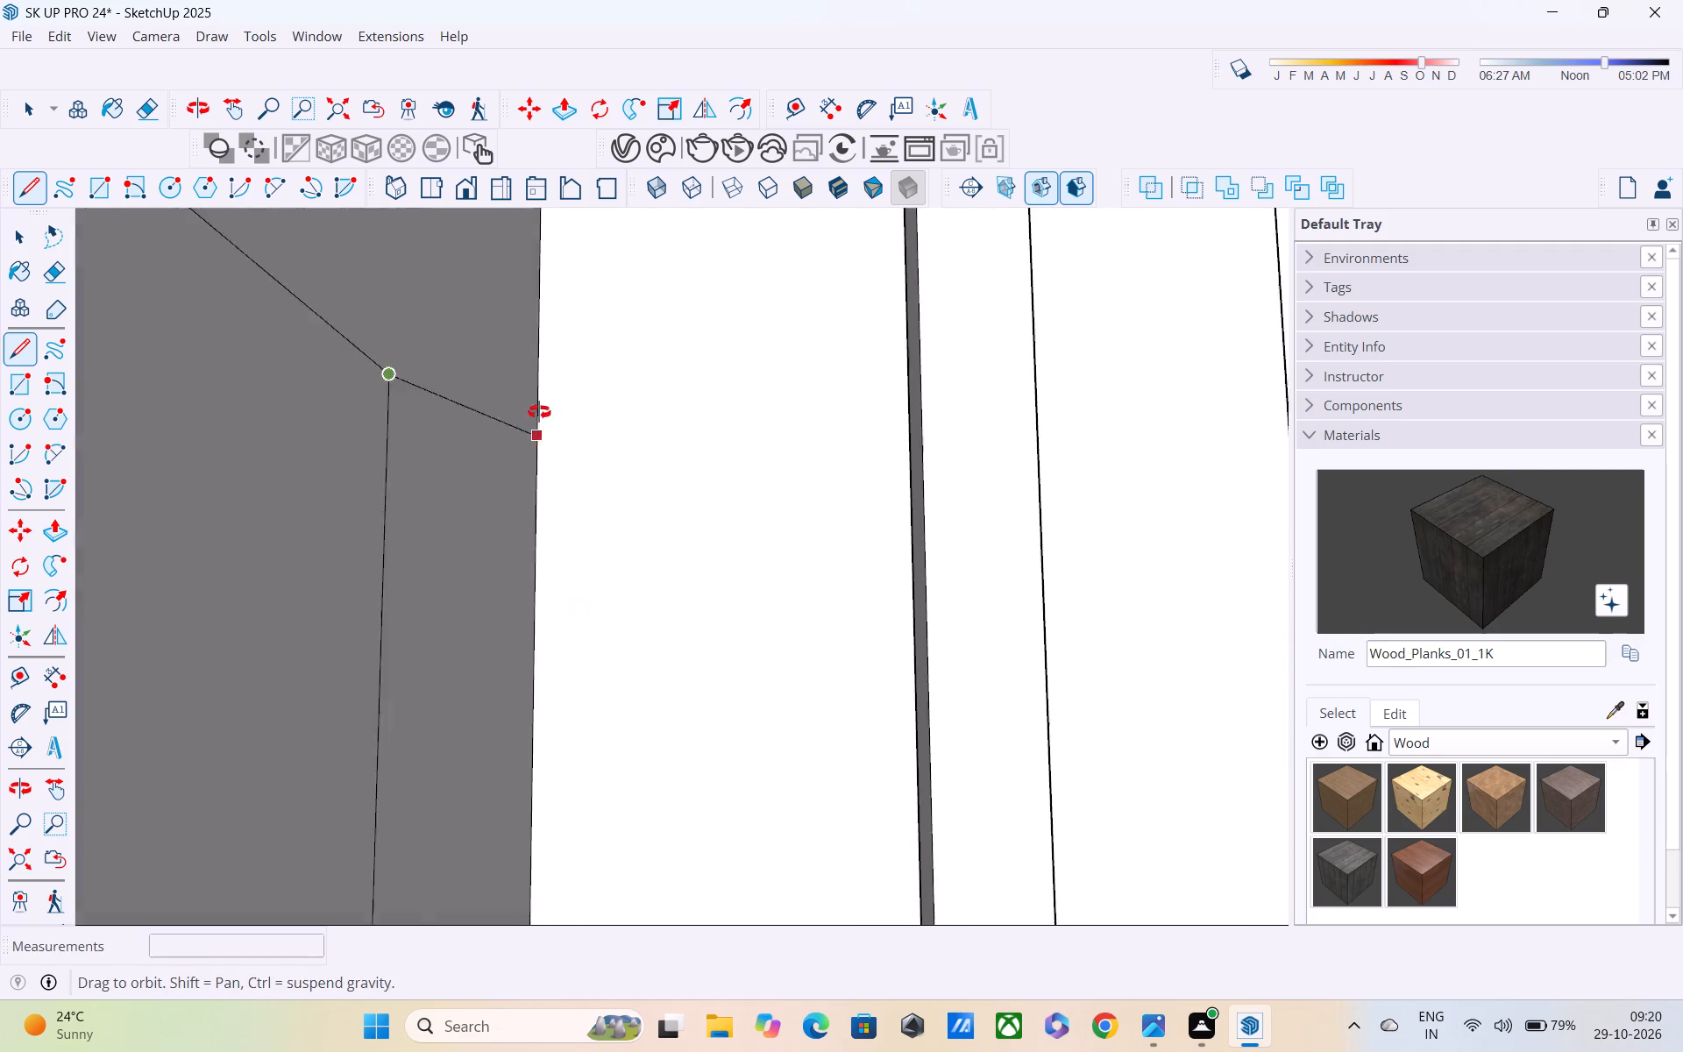
middle_drag(539, 412, 531, 372)
click(533, 409)
scroll(543, 489, up, 1)
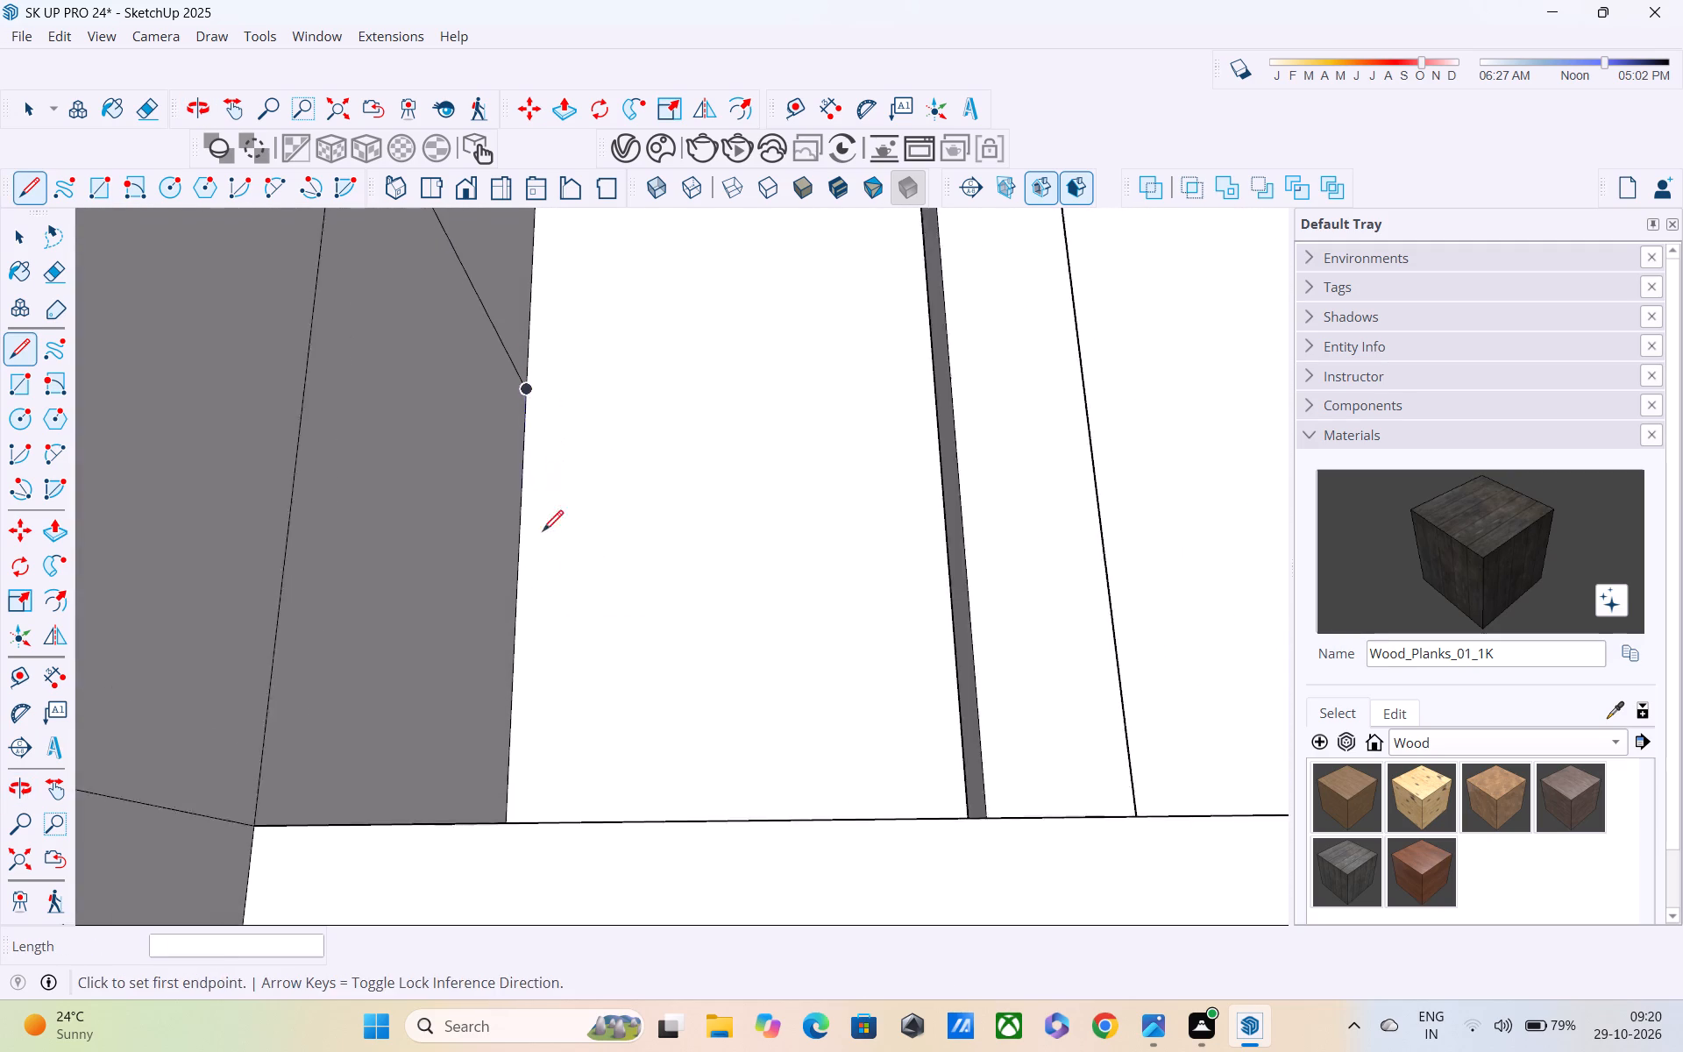
Close the strip's inner end with a 6" line along the plinth top and a vertical line up the wall corner.
middle_drag(543, 508, 536, 601)
scroll(494, 749, down, 3)
shift+middle_drag(487, 728, 487, 579)
middle_drag(474, 629, 429, 757)
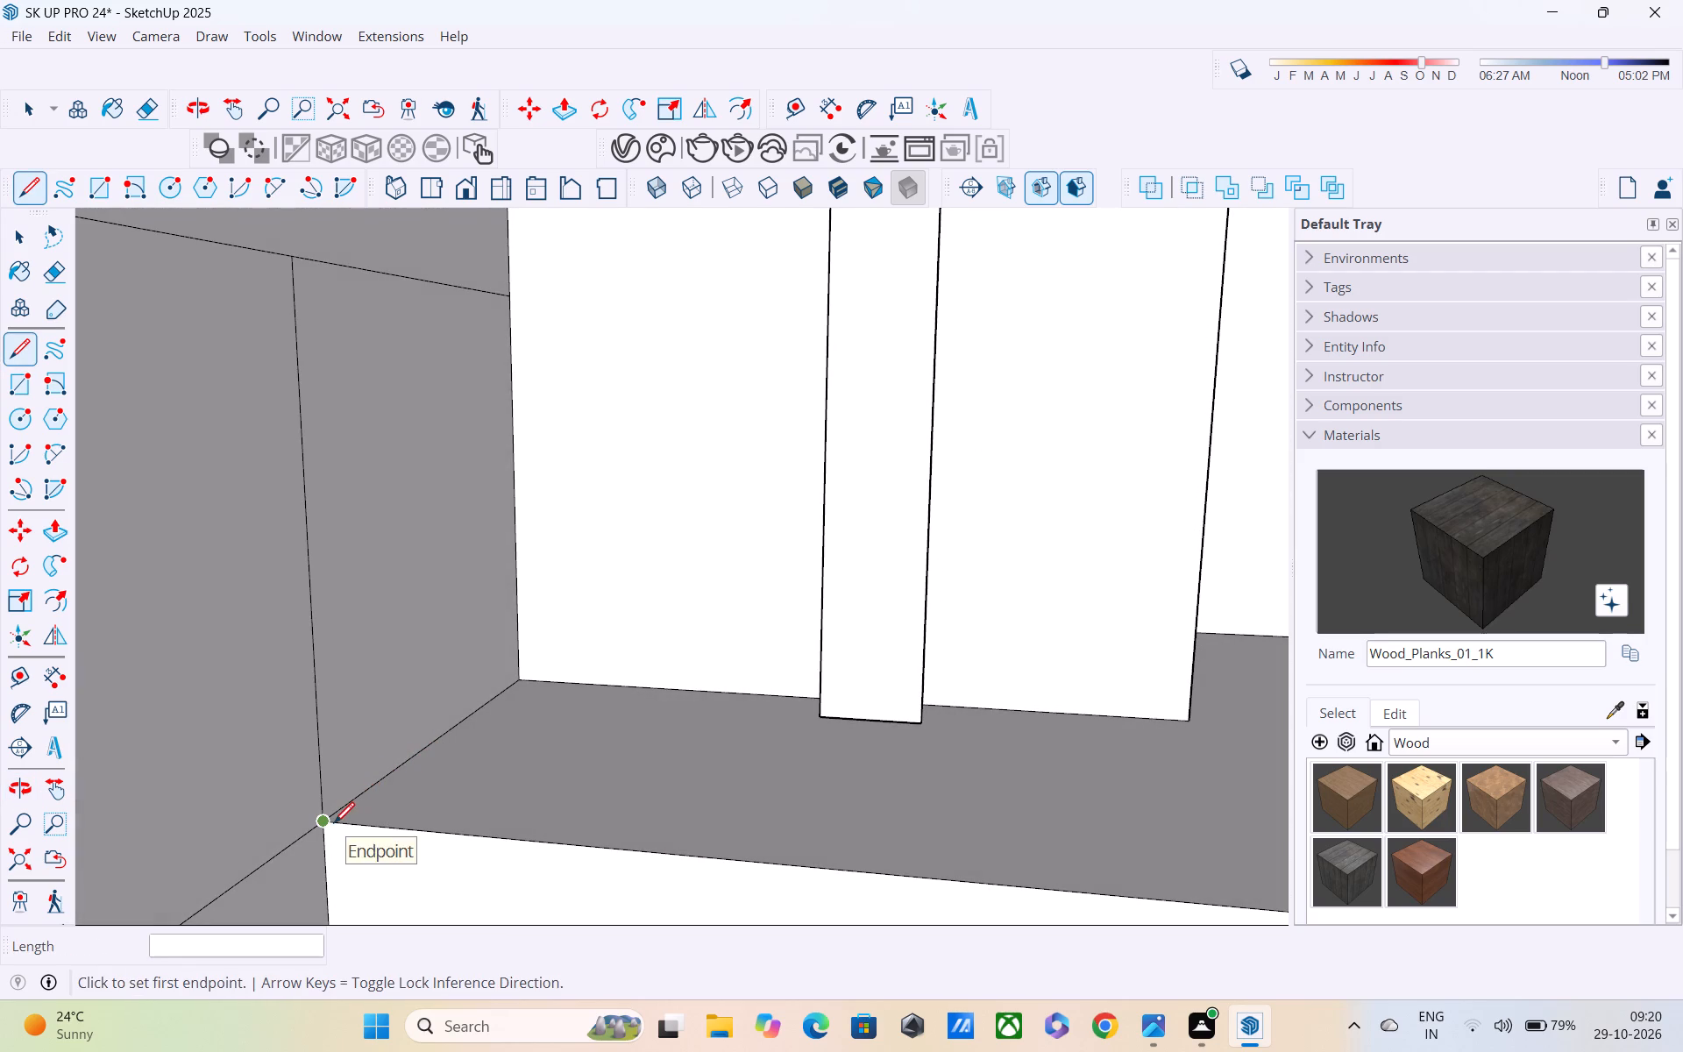
click(334, 825)
click(515, 676)
click(514, 303)
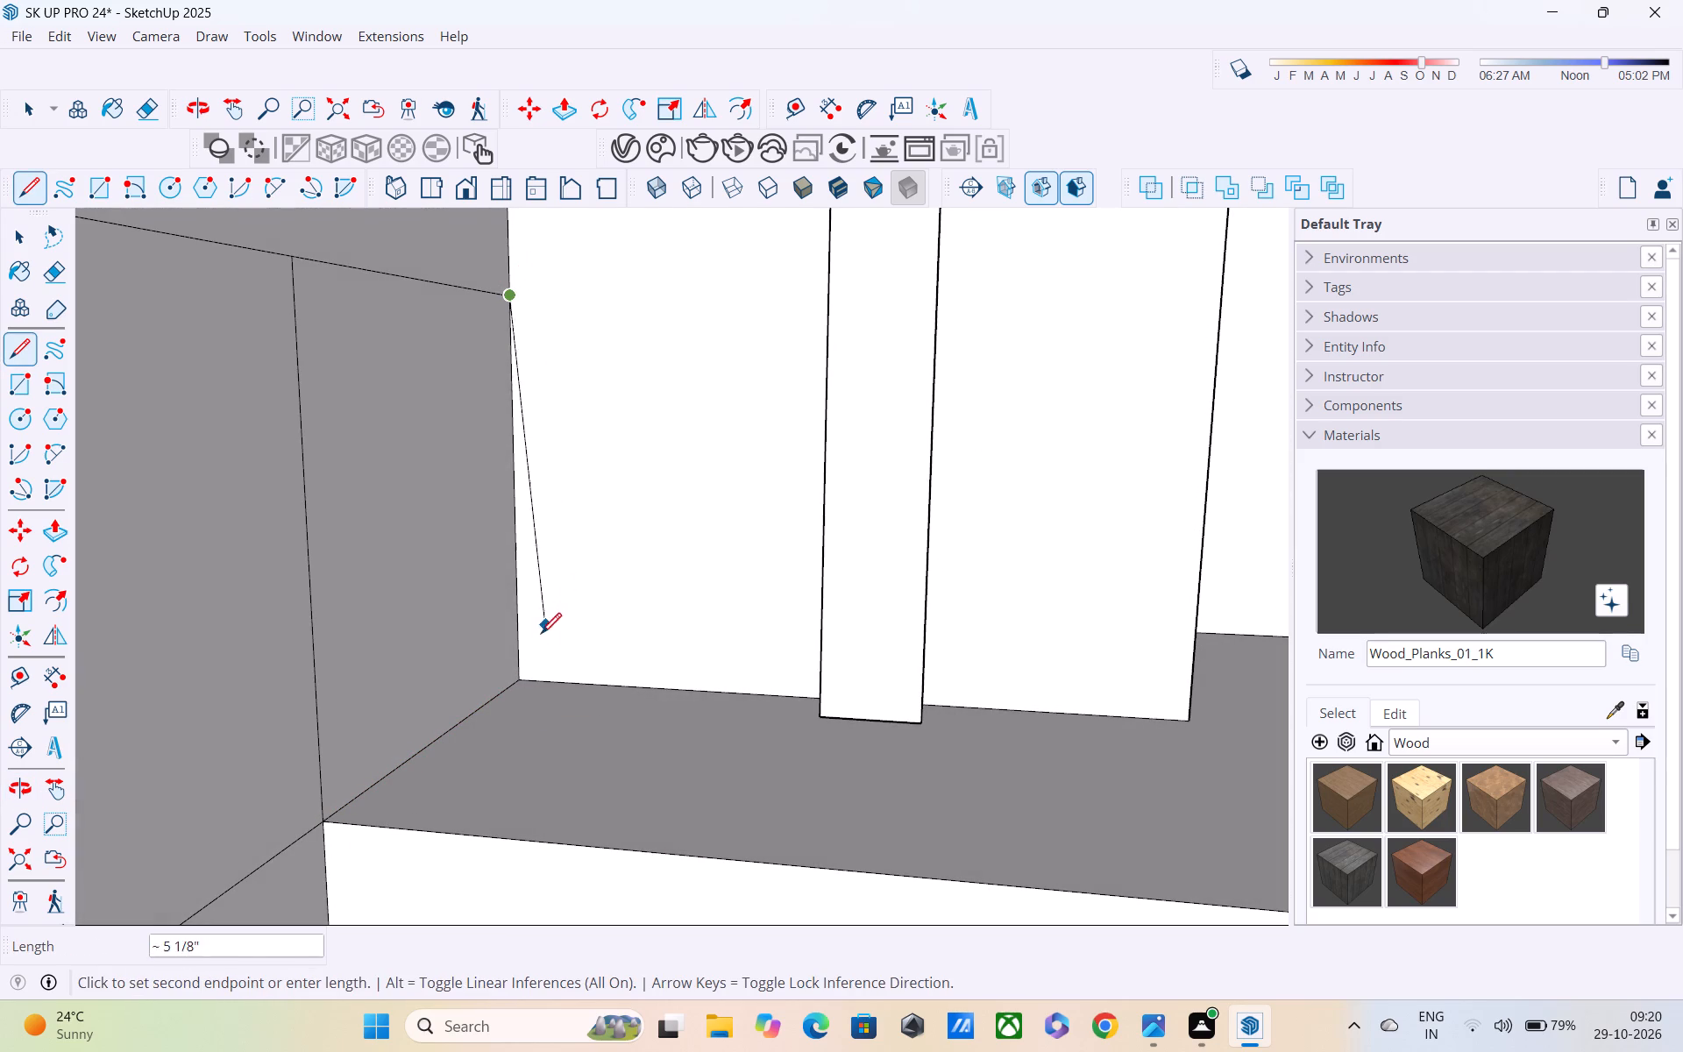
click(523, 681)
Erase the short vertical edge above the plinth's front corner that divides the side-wall strip.
key(space)
key(e)
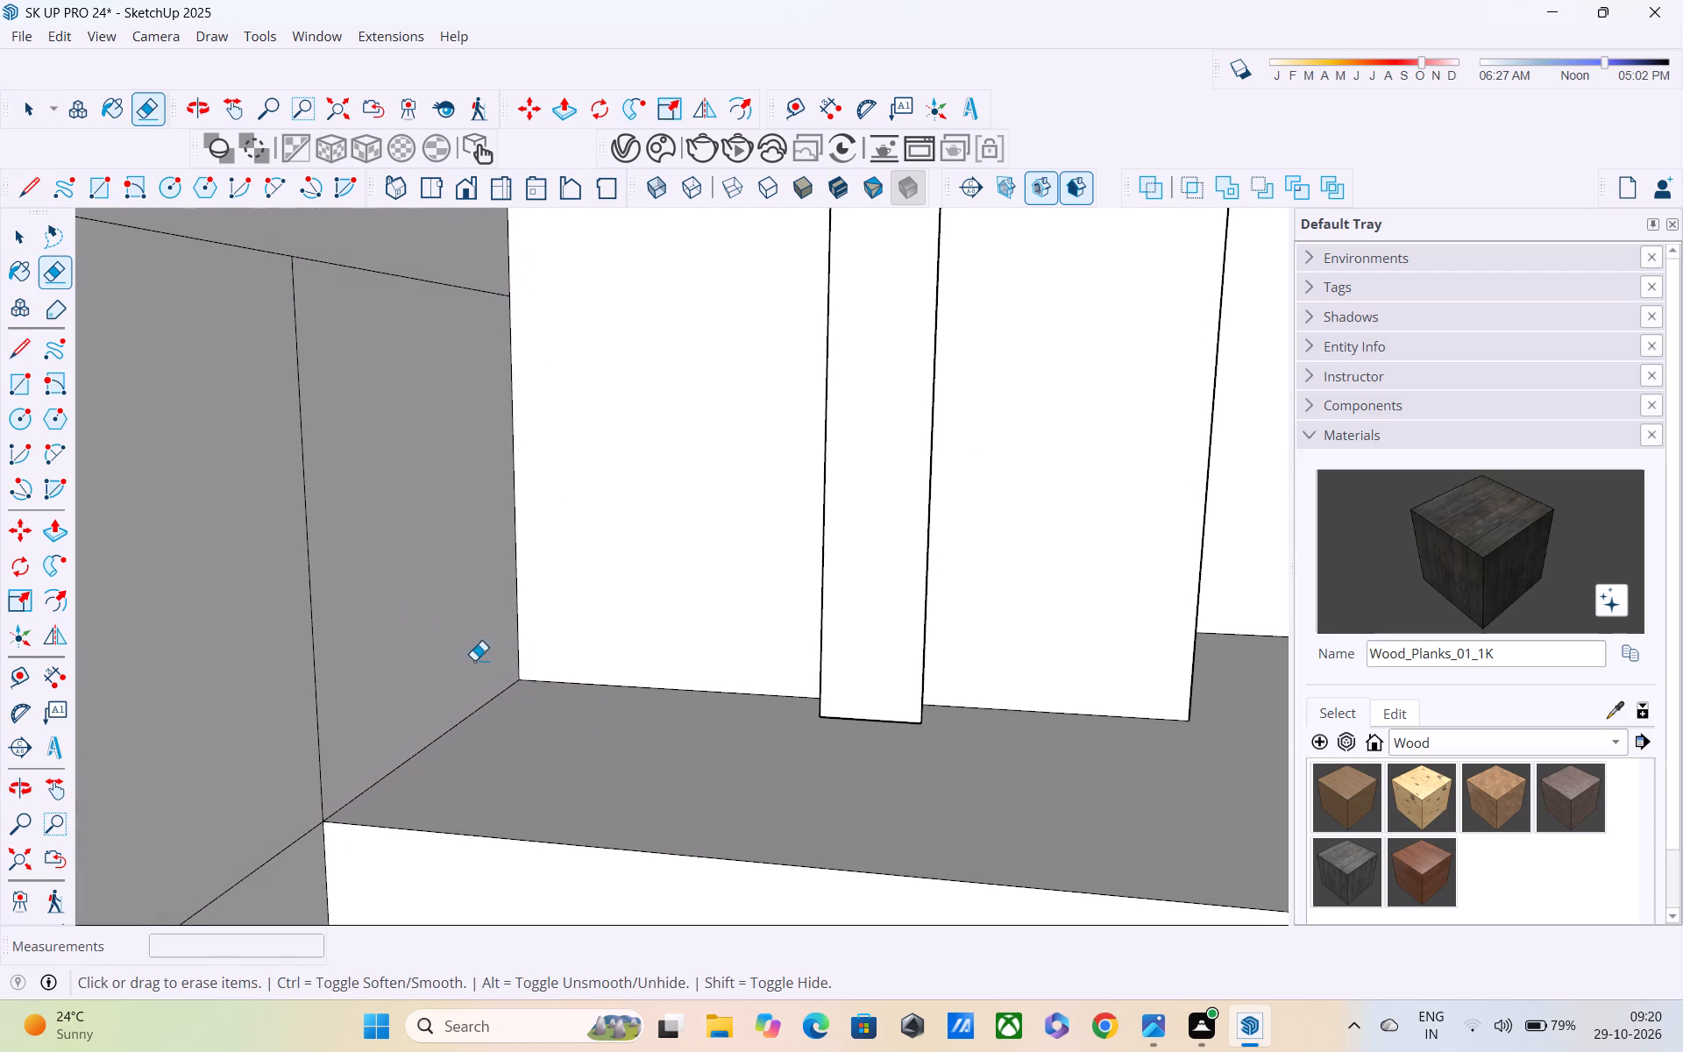
drag(337, 551, 302, 626)
Examine the side-wall strip and the adjoining ground-floor front wall from farther away.
scroll(301, 626, down, 9)
shift+middle_drag(324, 624, 503, 579)
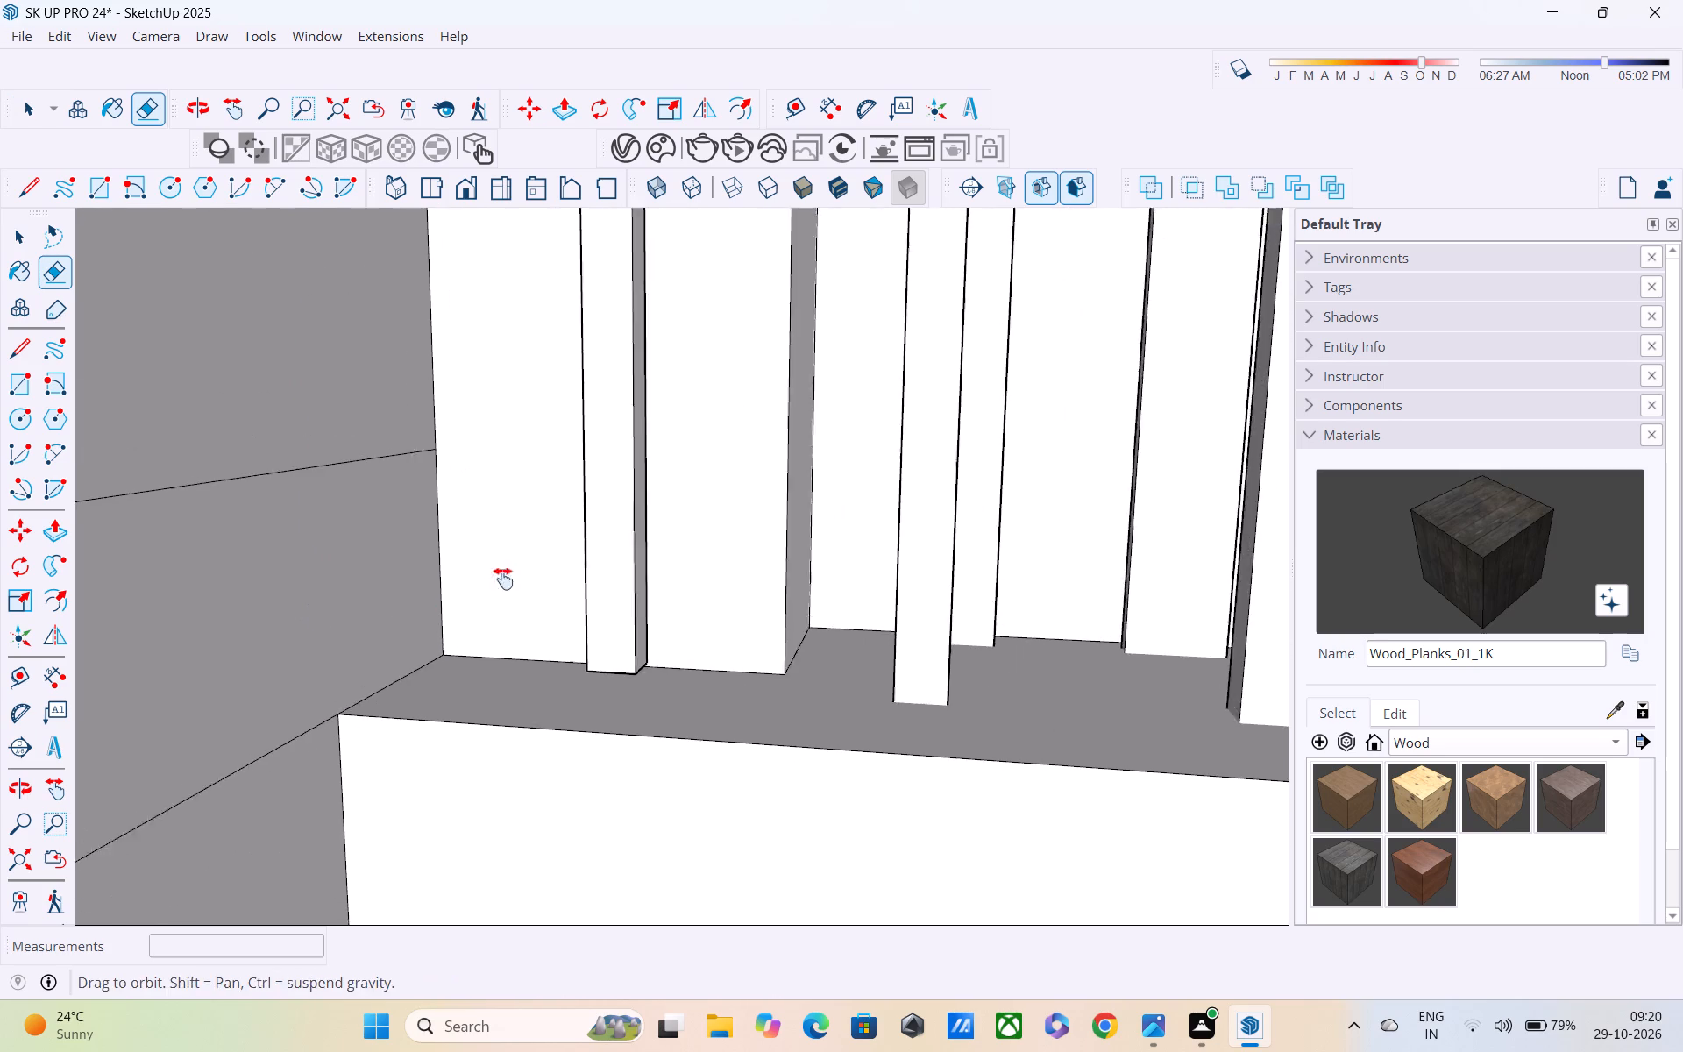
shift+middle_drag(503, 579, 513, 573)
scroll(502, 556, down, 10)
shift+middle_drag(496, 545, 656, 461)
scroll(656, 461, down, 5)
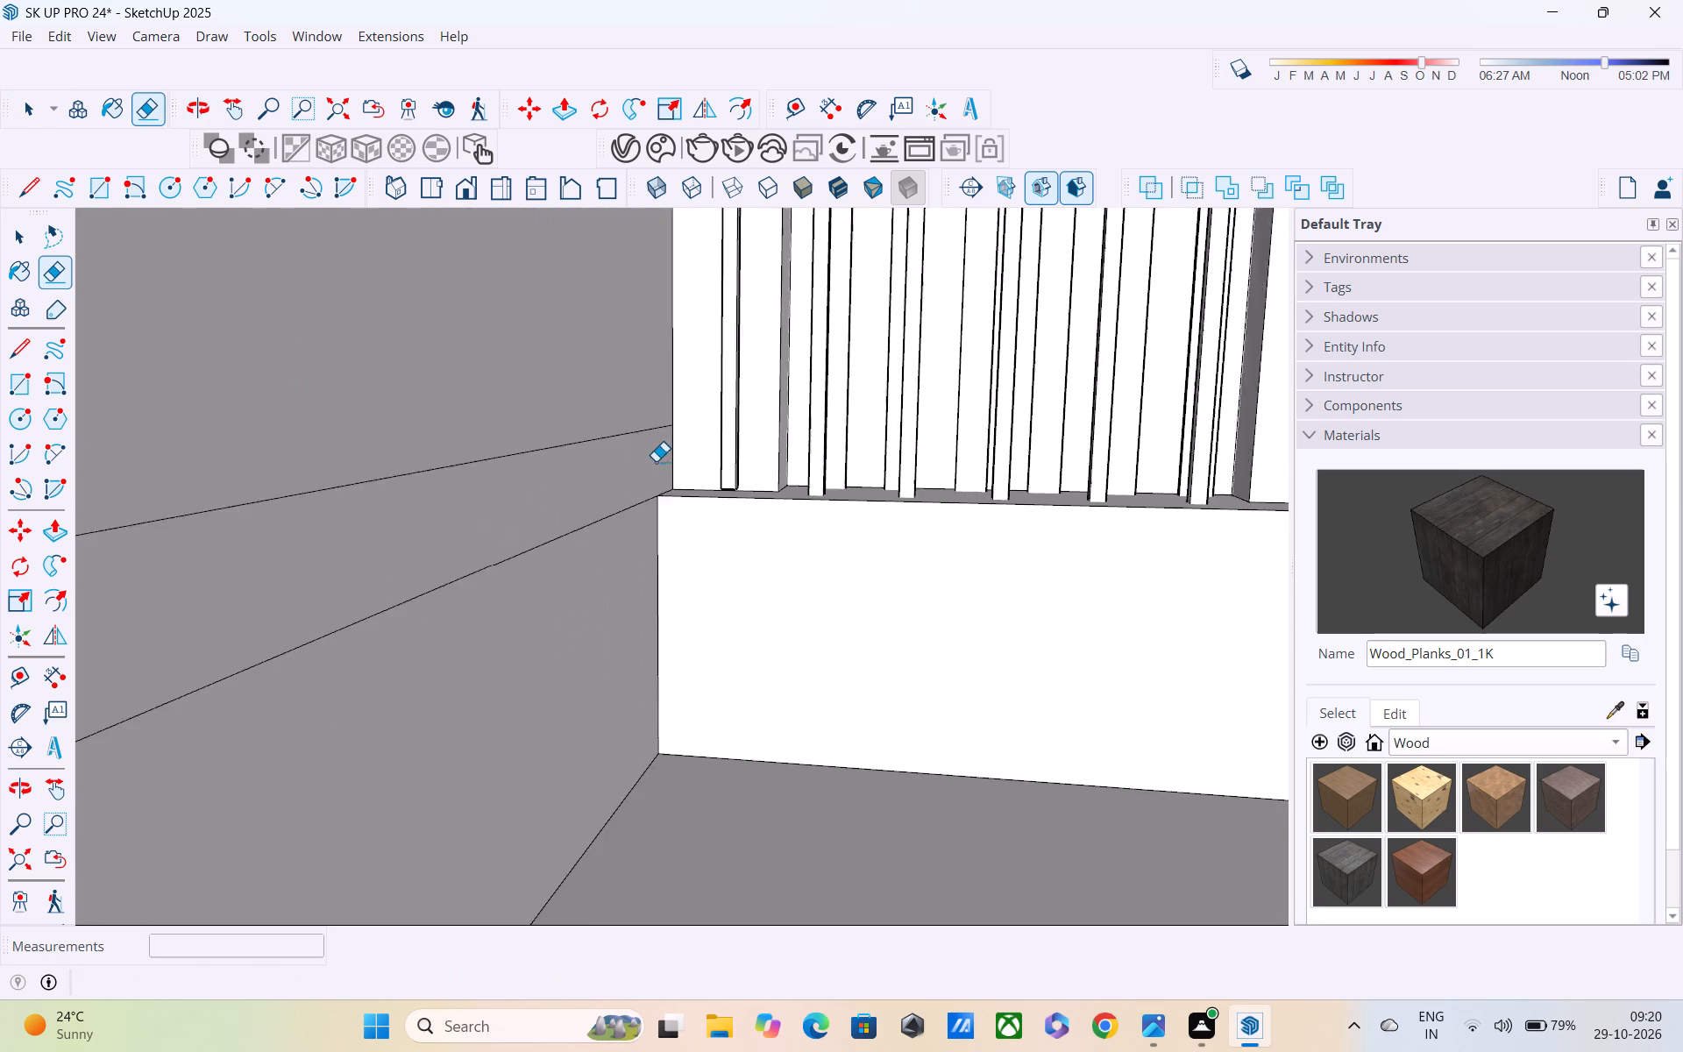
scroll(646, 461, down, 5)
shift+middle_drag(638, 465, 817, 366)
scroll(816, 364, down, 4)
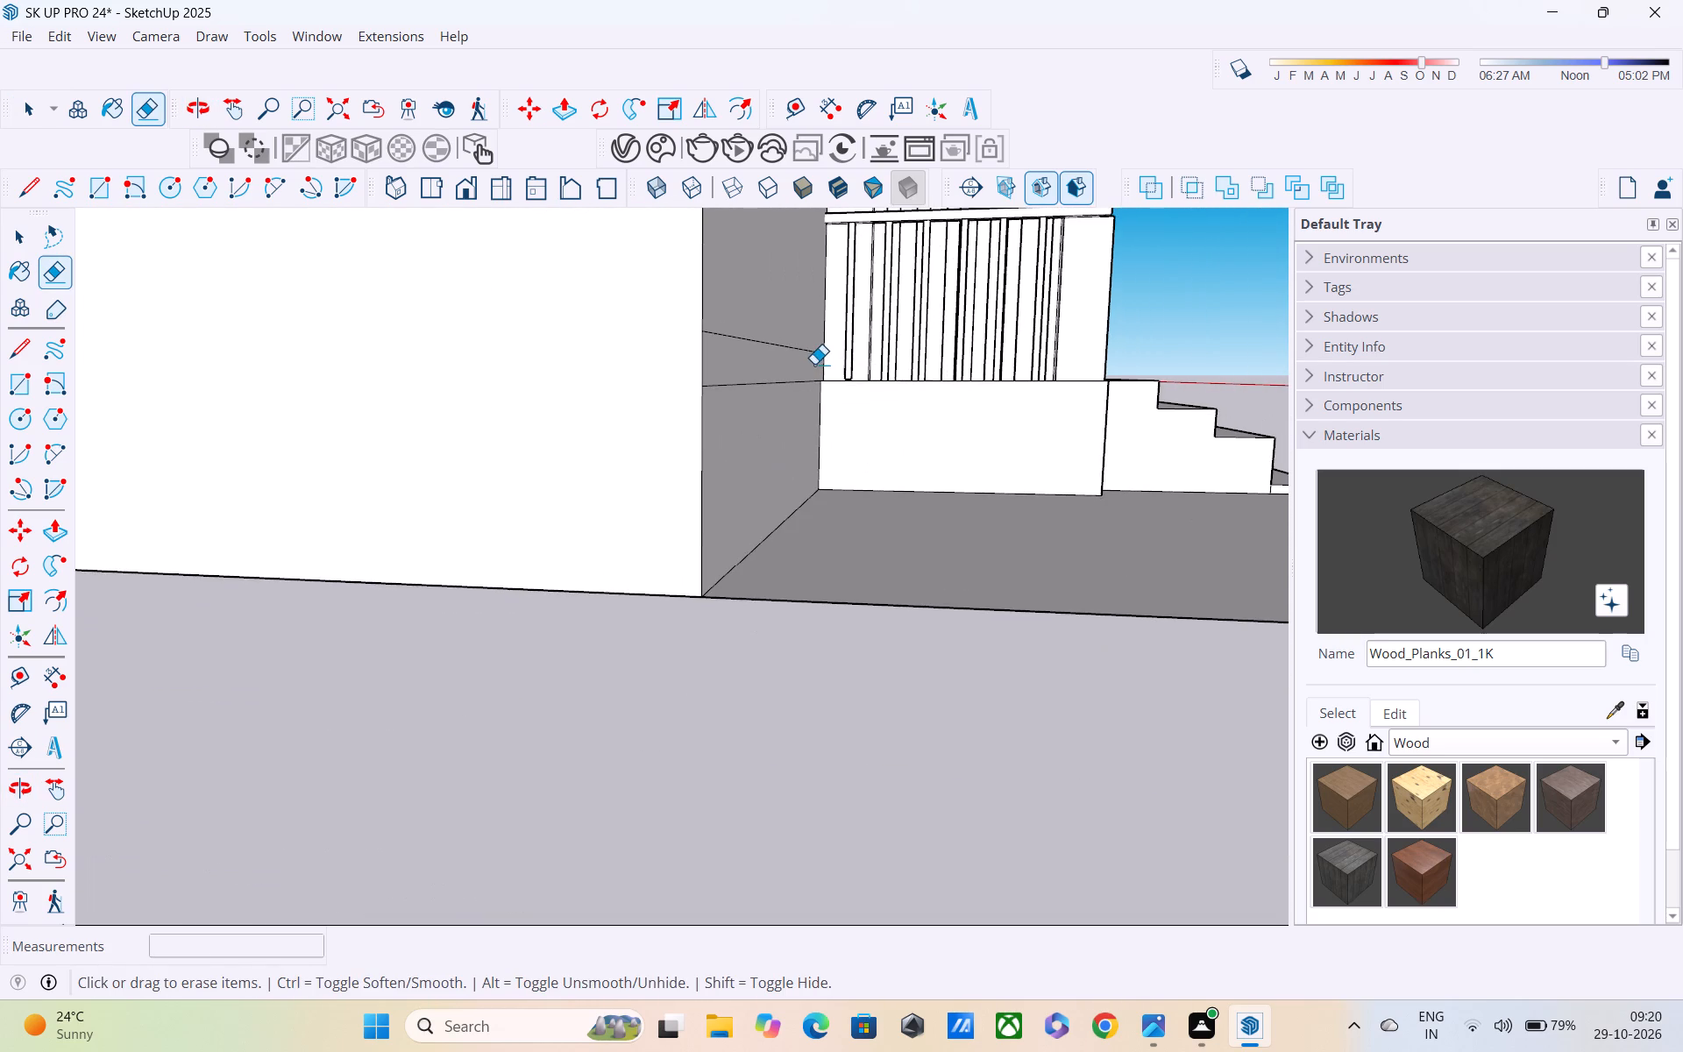
scroll(808, 360, down, 3)
shift+middle_drag(796, 356, 910, 272)
shift+scroll(910, 272, up, 1)
scroll(777, 311, down, 7)
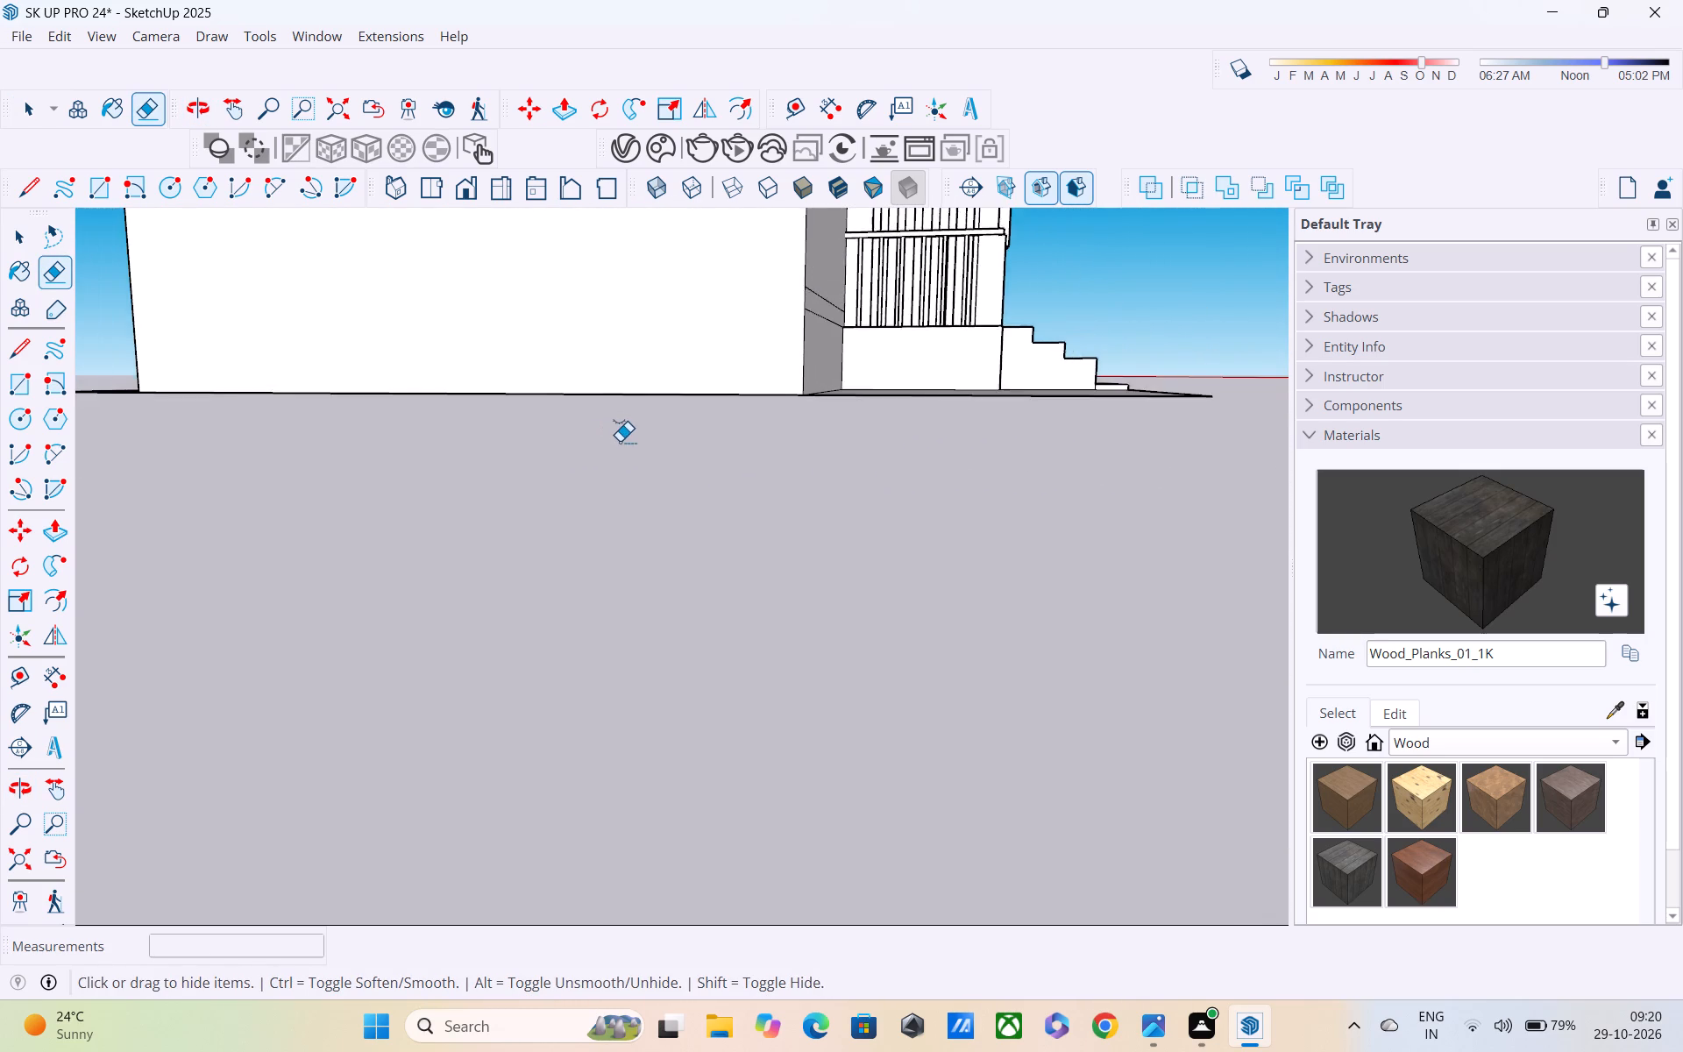
scroll(620, 441, down, 9)
scroll(712, 378, up, 4)
shift+middle_drag(733, 331, 755, 284)
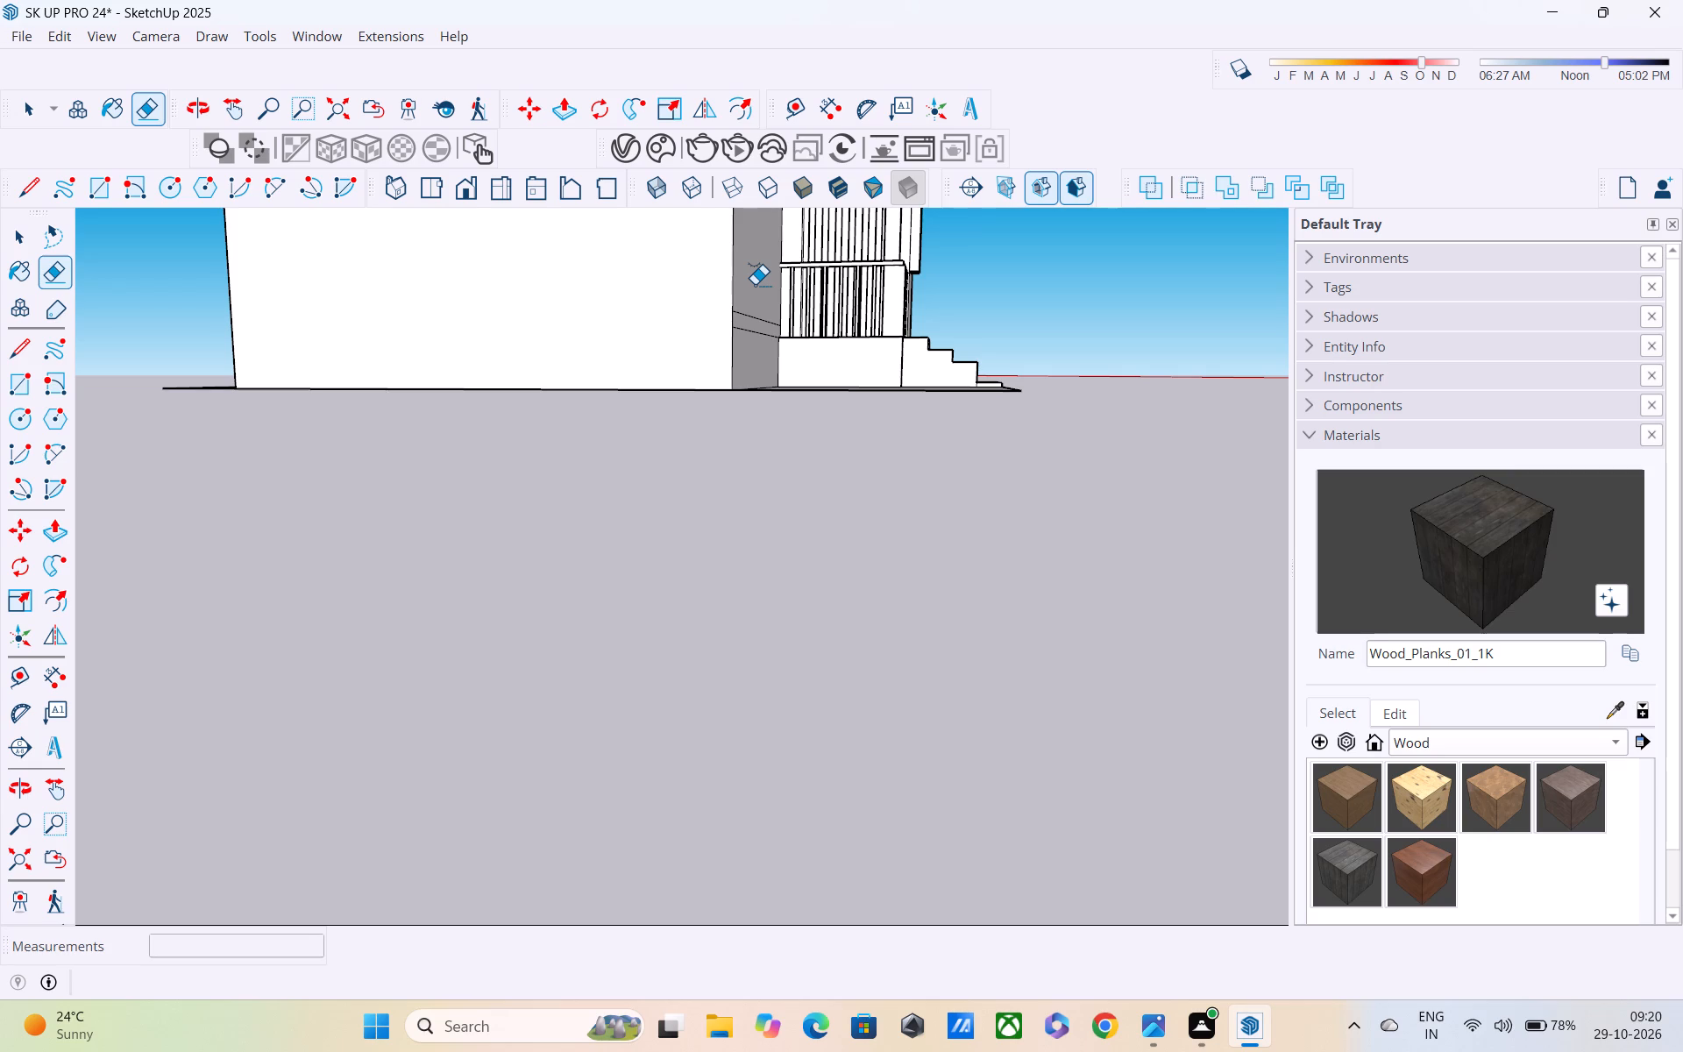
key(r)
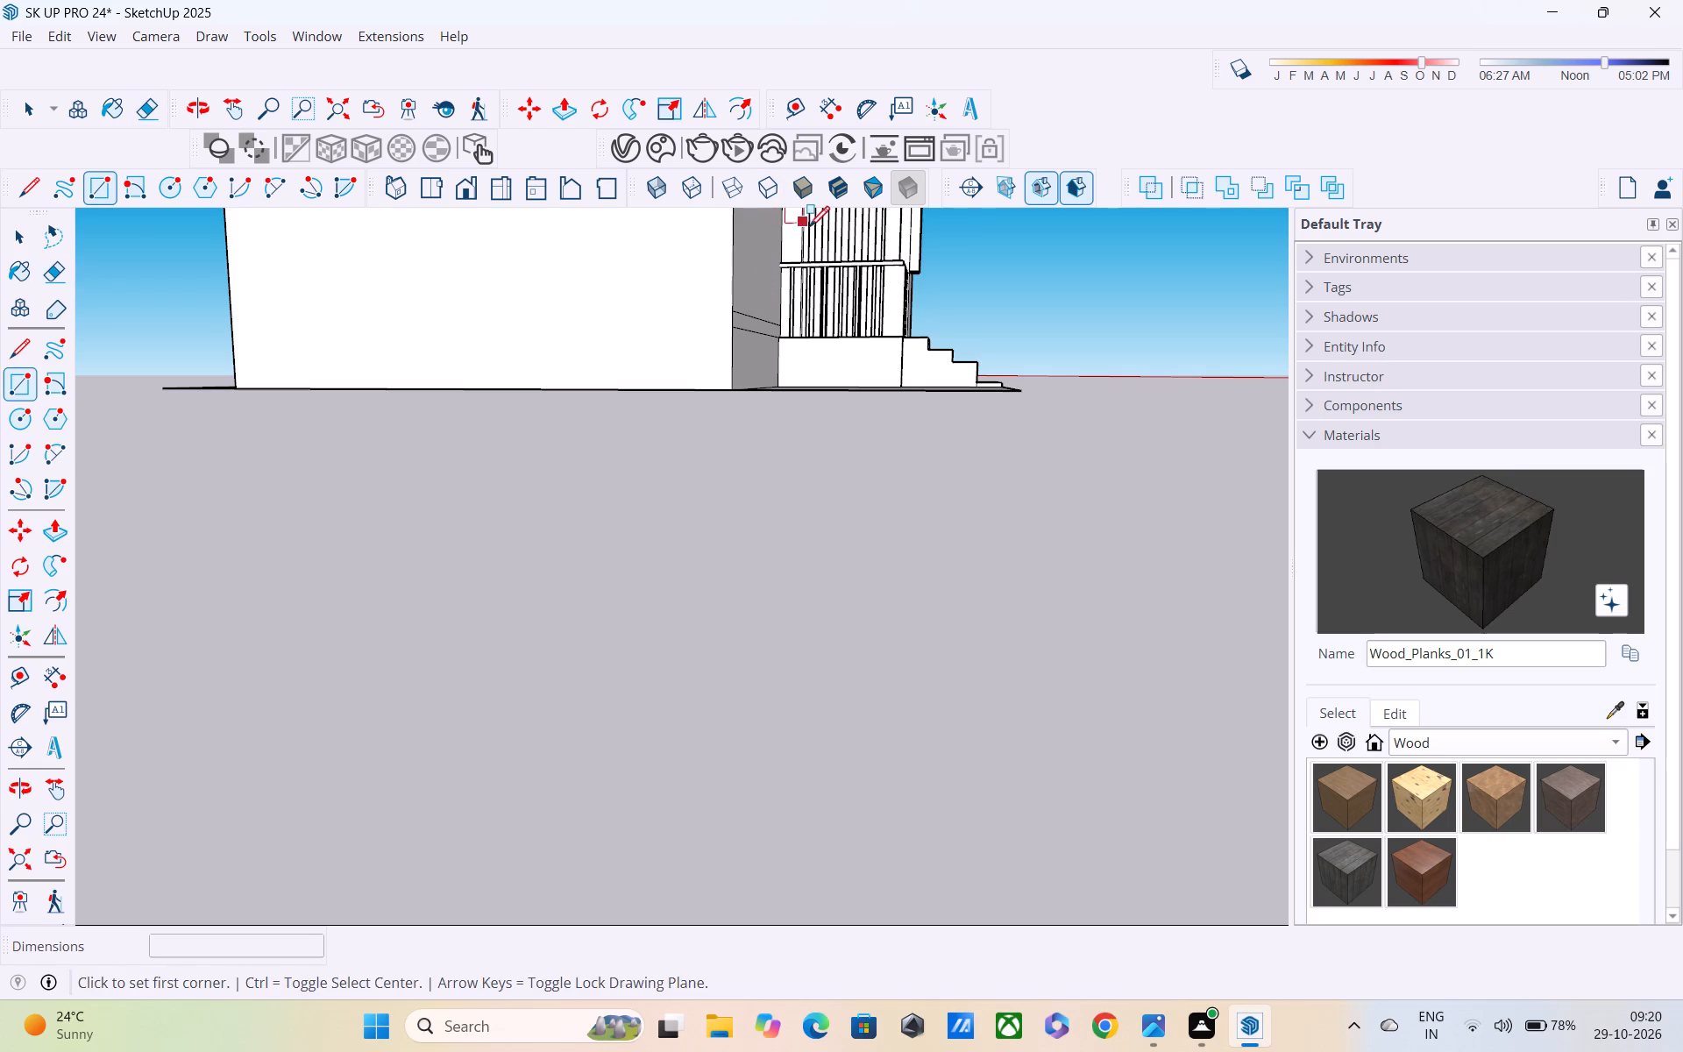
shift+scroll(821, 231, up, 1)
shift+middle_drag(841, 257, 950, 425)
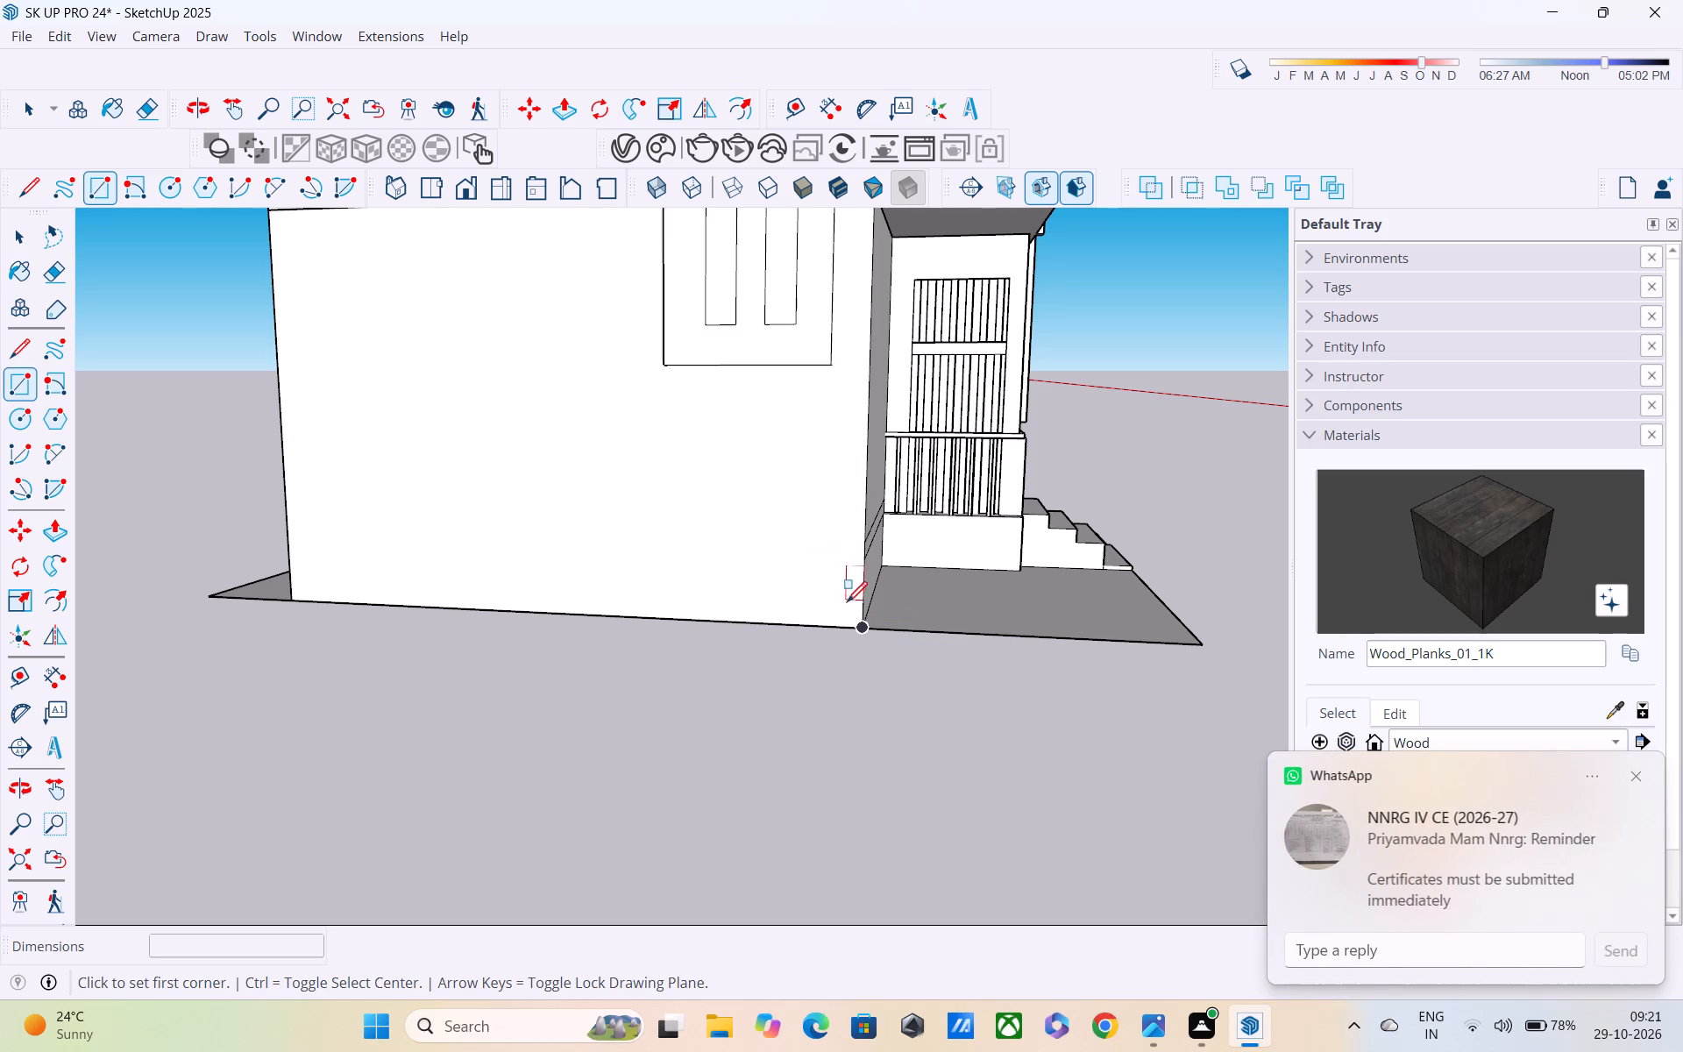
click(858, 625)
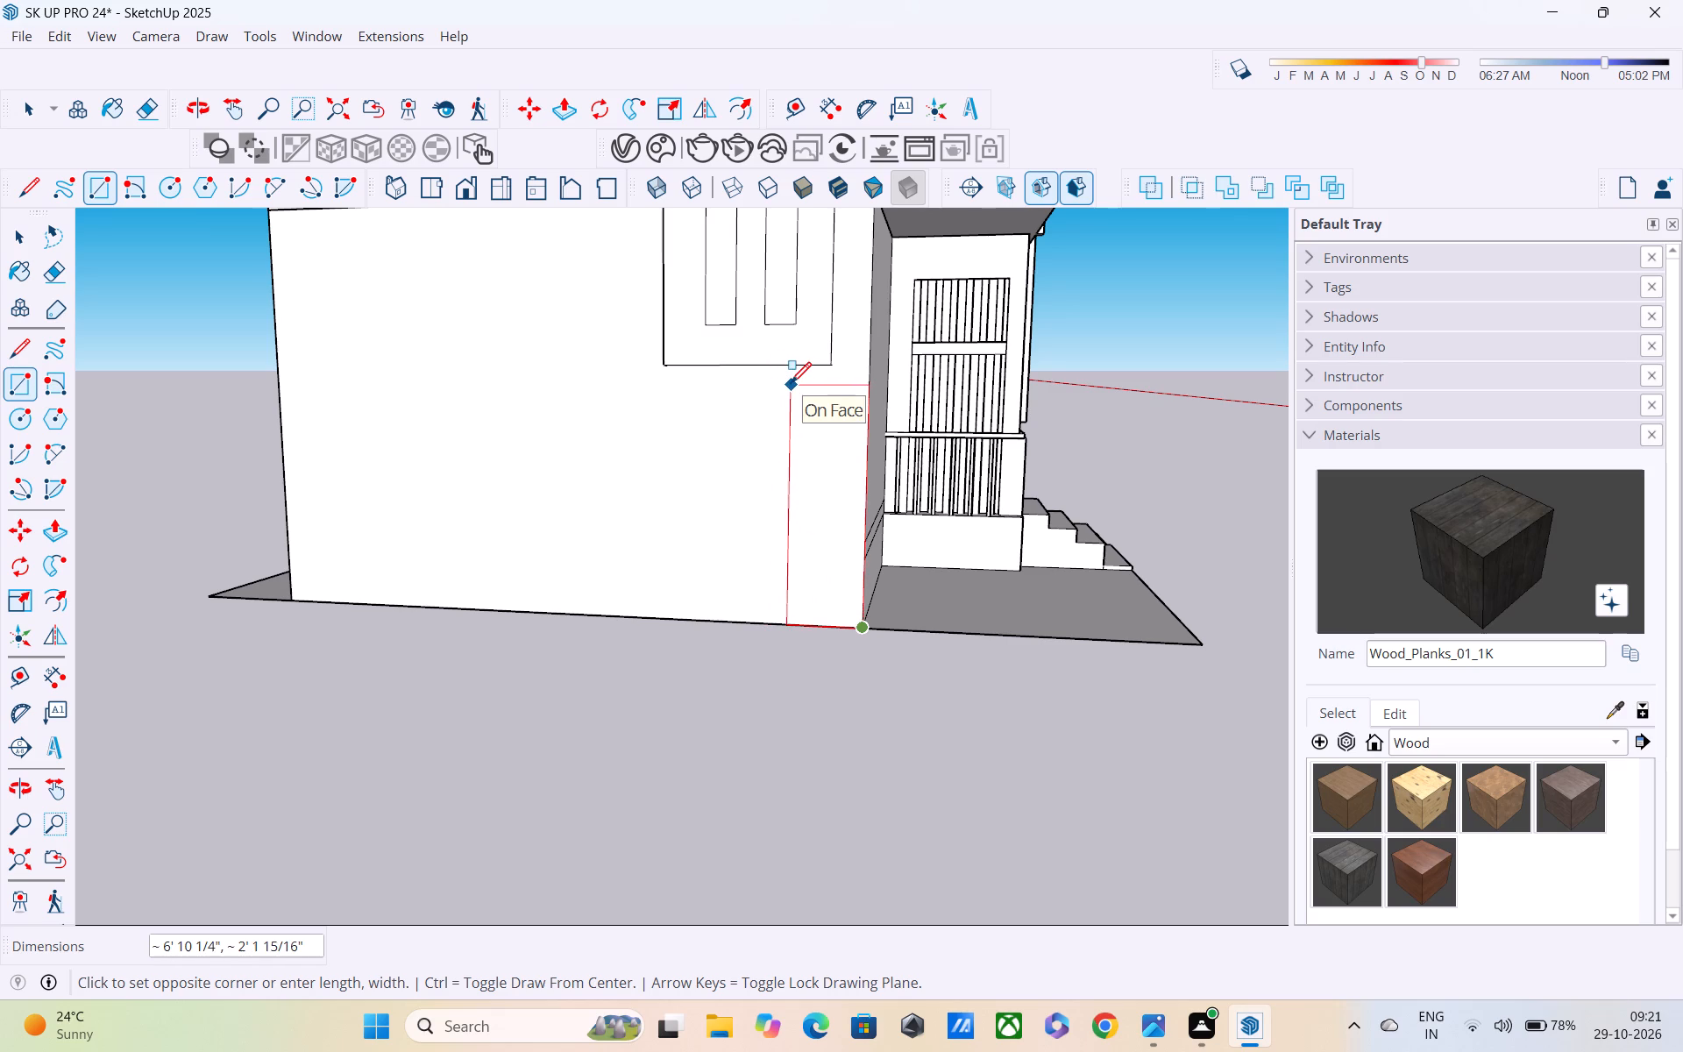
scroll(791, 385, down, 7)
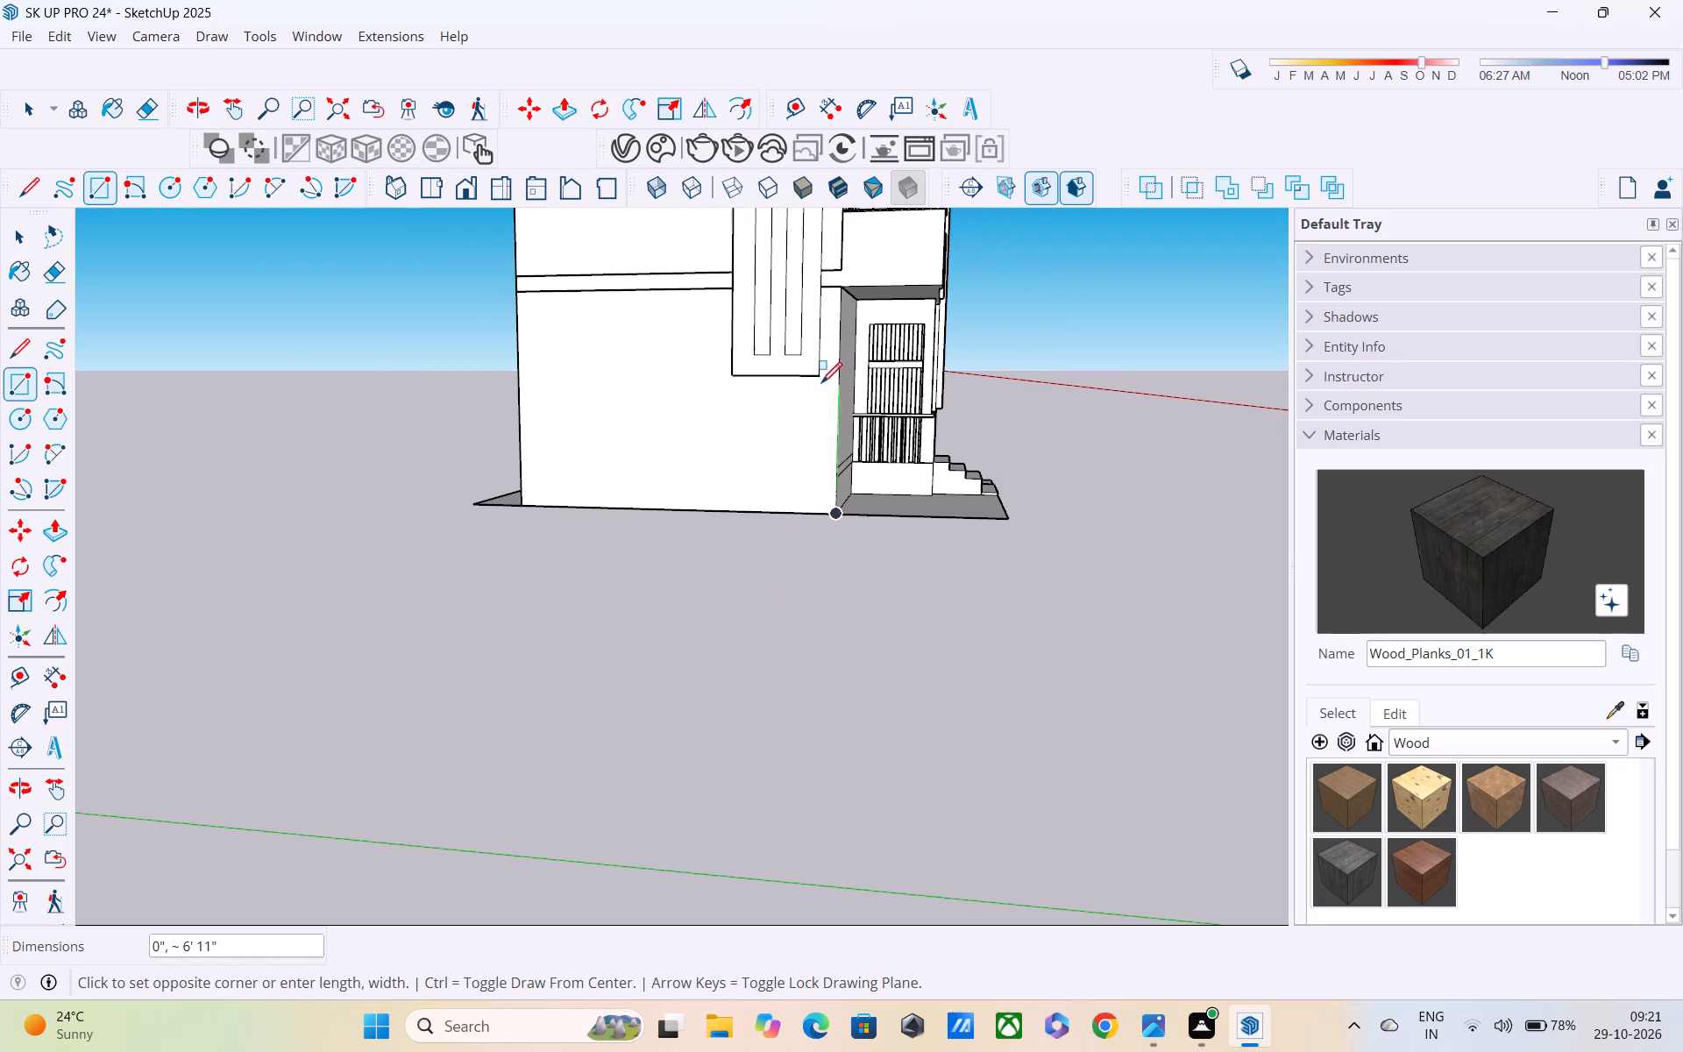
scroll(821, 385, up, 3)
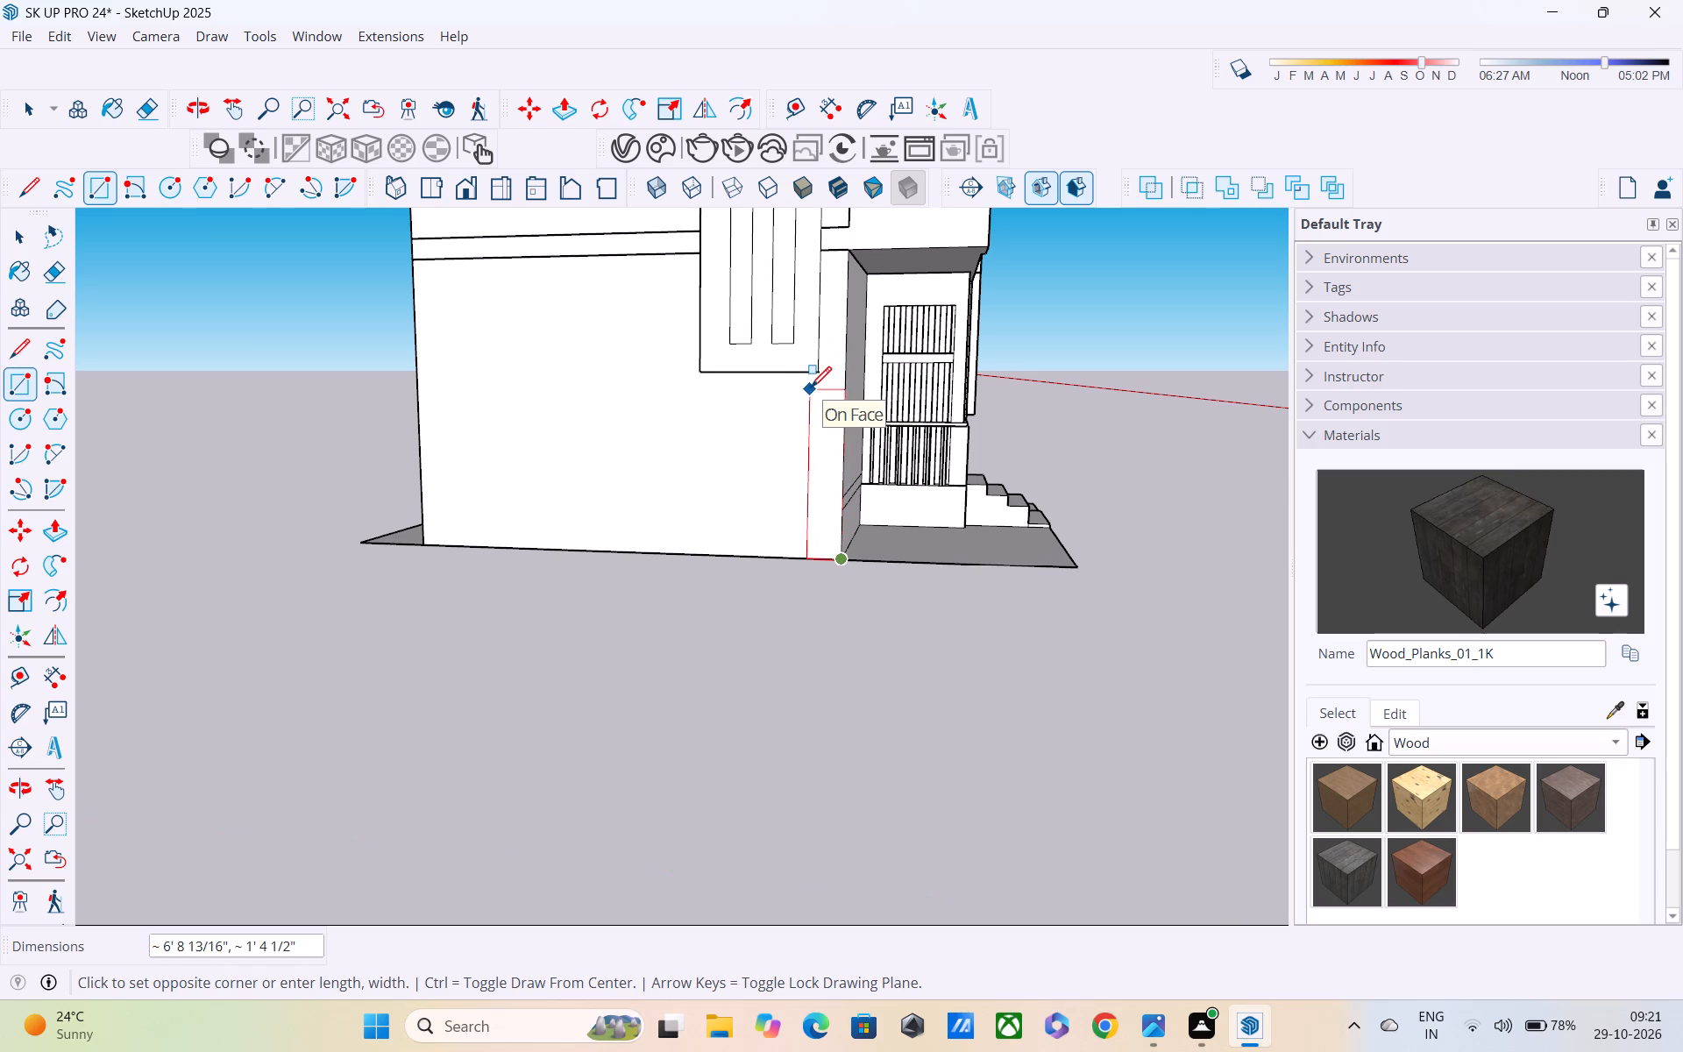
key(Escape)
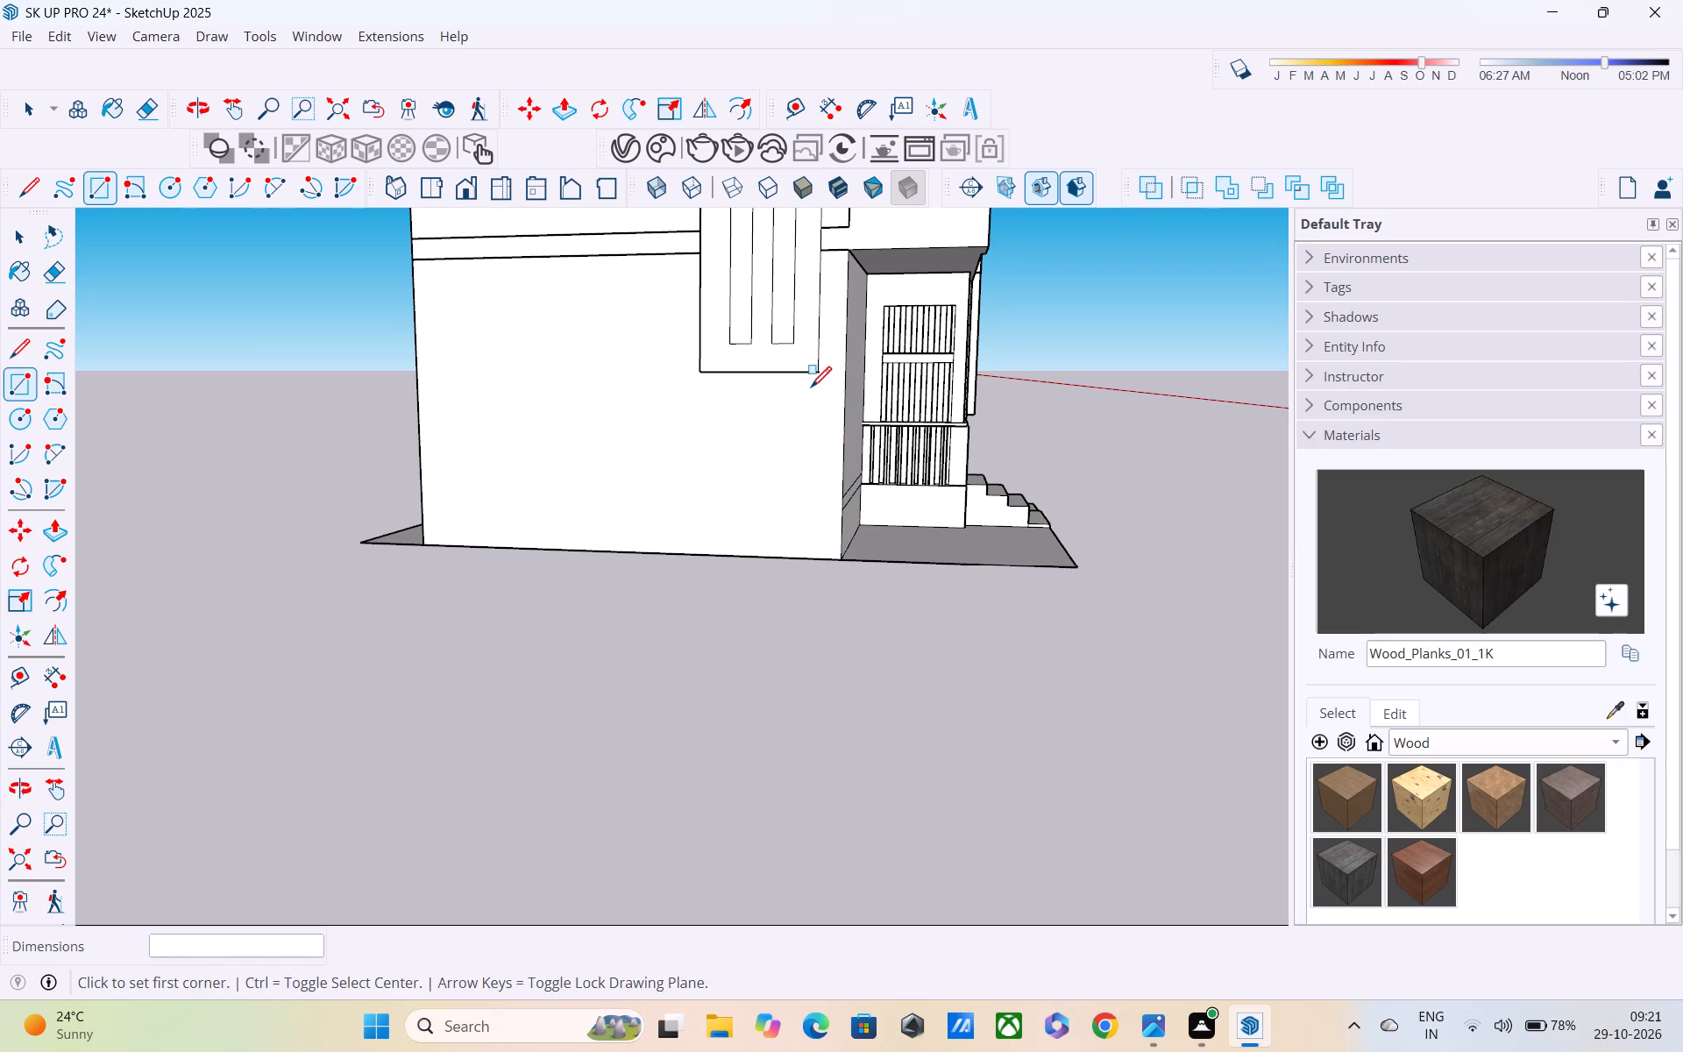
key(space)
Push the porch-side face of the slotted vertical projection inward by about 6 1/4".
scroll(813, 388, down, 1)
scroll(840, 352, up, 4)
middle_drag(834, 340, 659, 381)
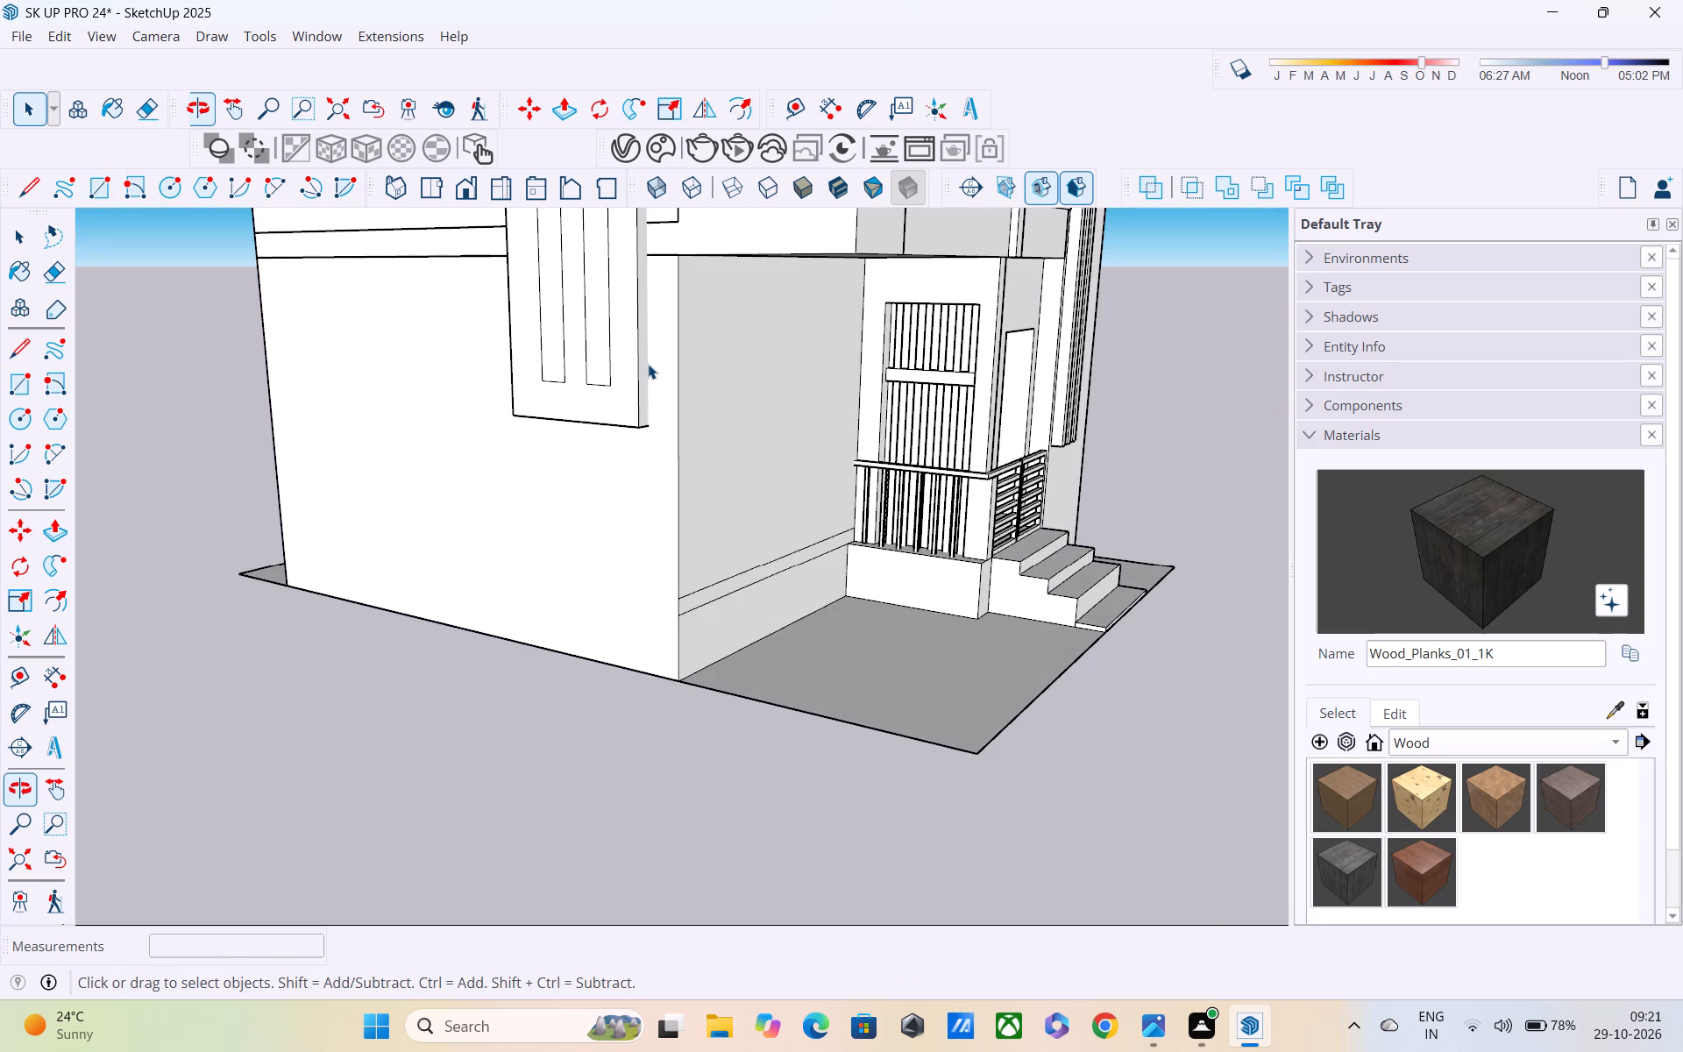
key(p)
scroll(647, 355, up, 3)
click(647, 355)
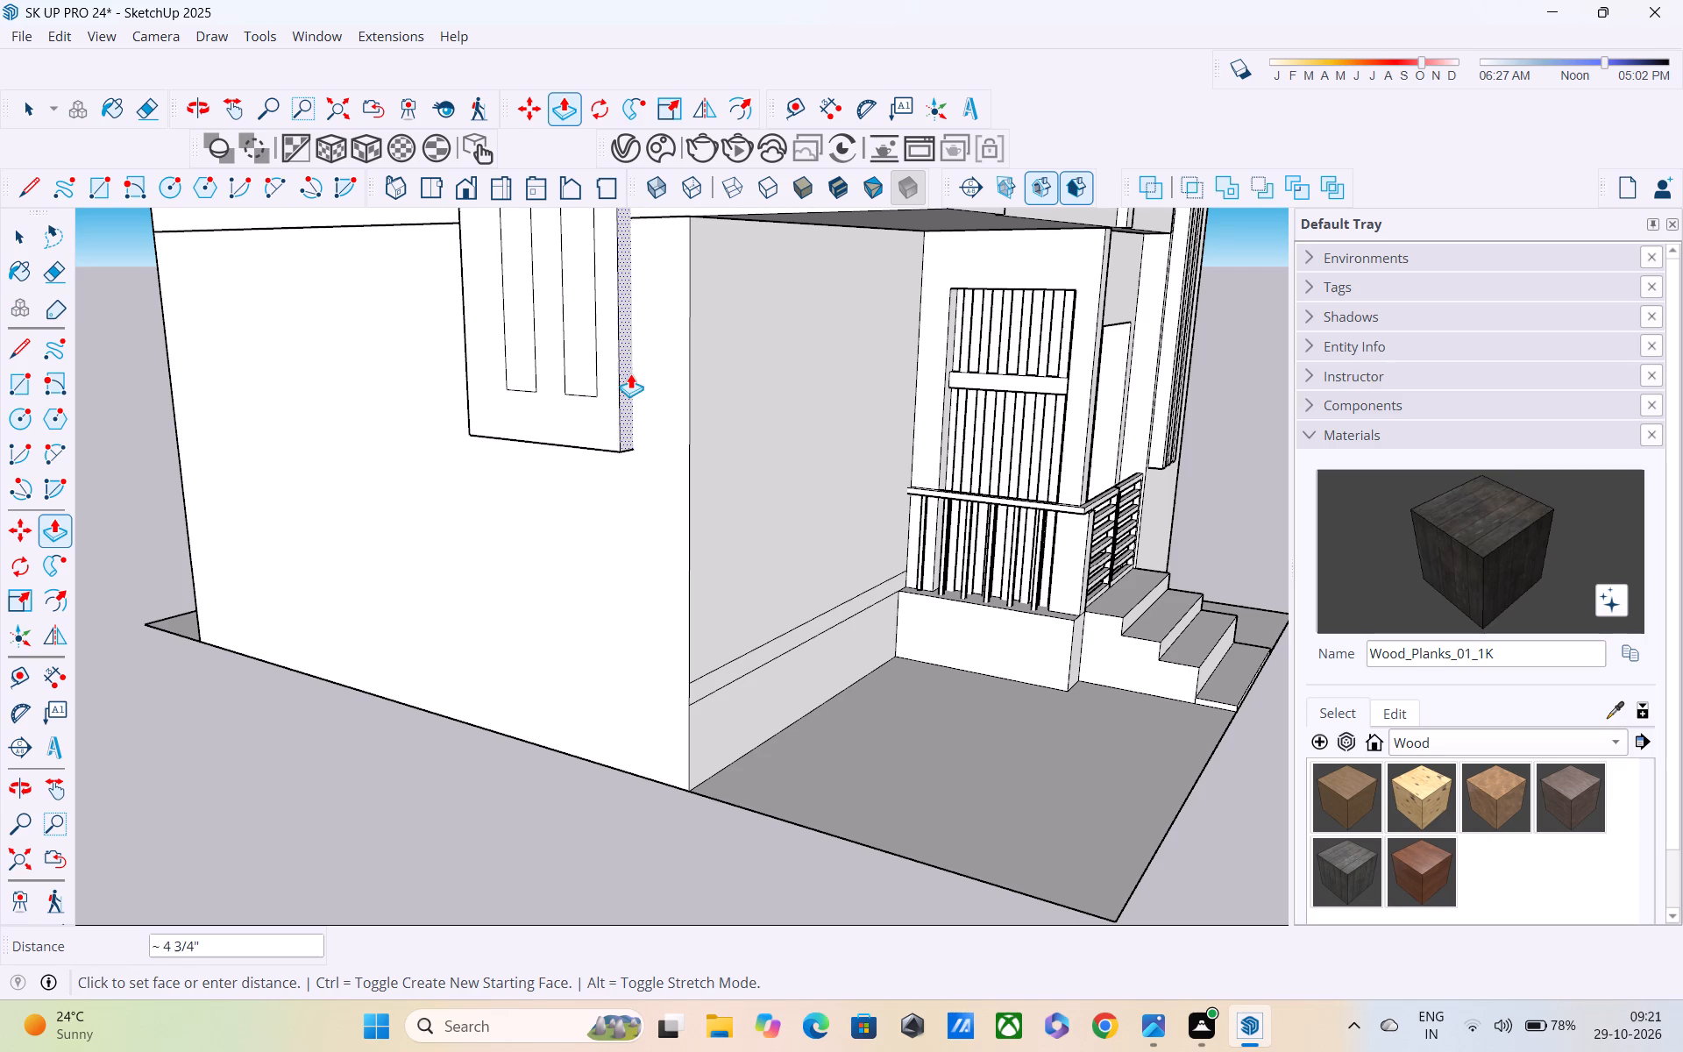
click(626, 377)
middle_drag(676, 485, 703, 352)
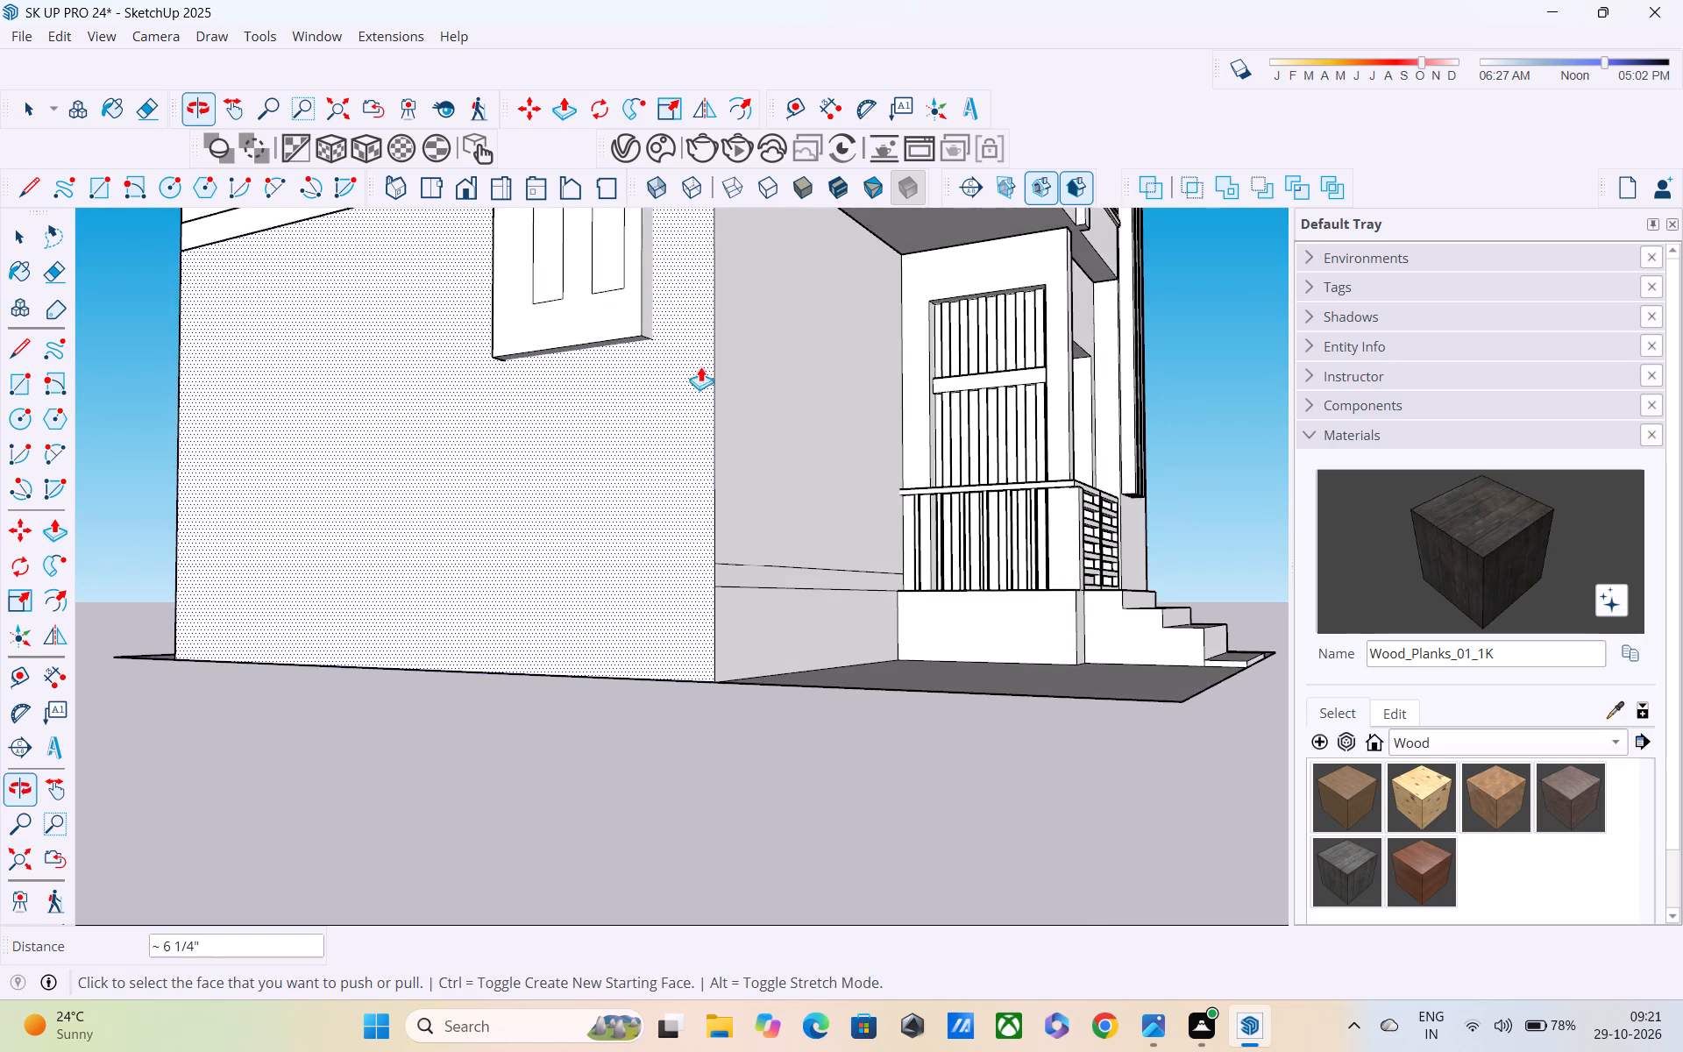
scroll(700, 366, down, 3)
key(space)
Examine the narrowed vertical projection and the overall house from several angles and distances.
middle_drag(760, 637, 851, 679)
scroll(675, 391, up, 1)
scroll(675, 391, down, 6)
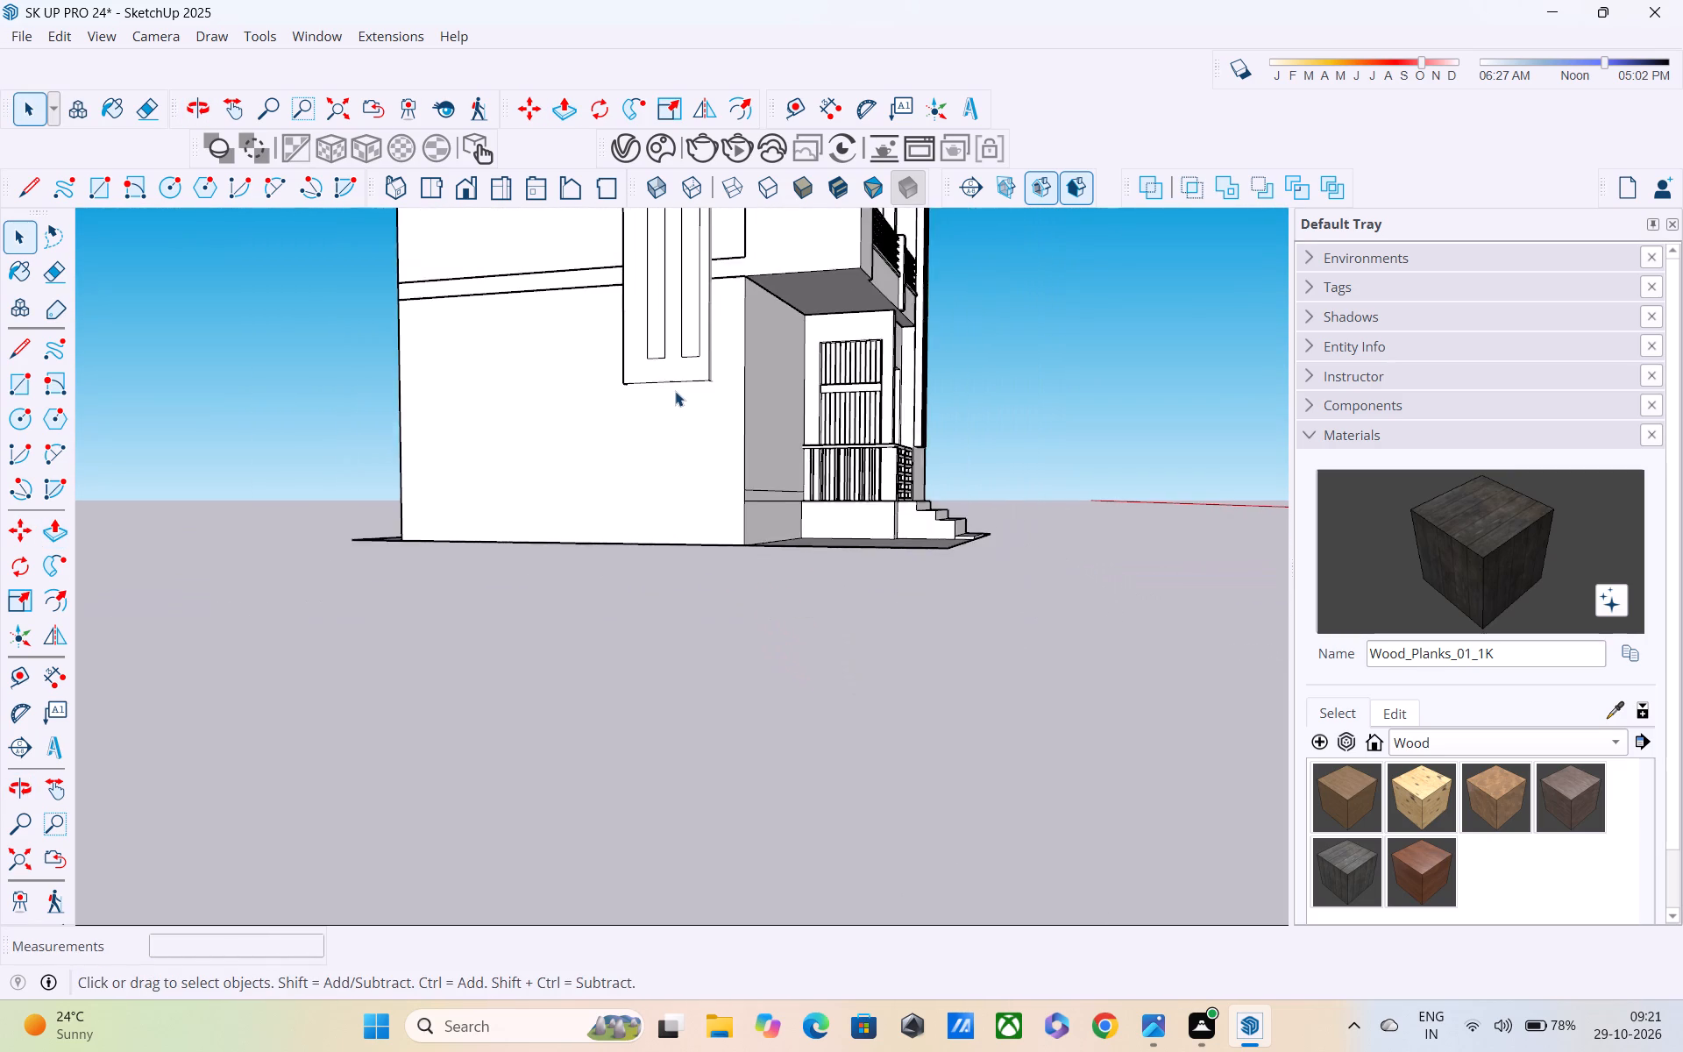
scroll(673, 388, up, 1)
scroll(673, 388, down, 10)
middle_drag(676, 391, 772, 596)
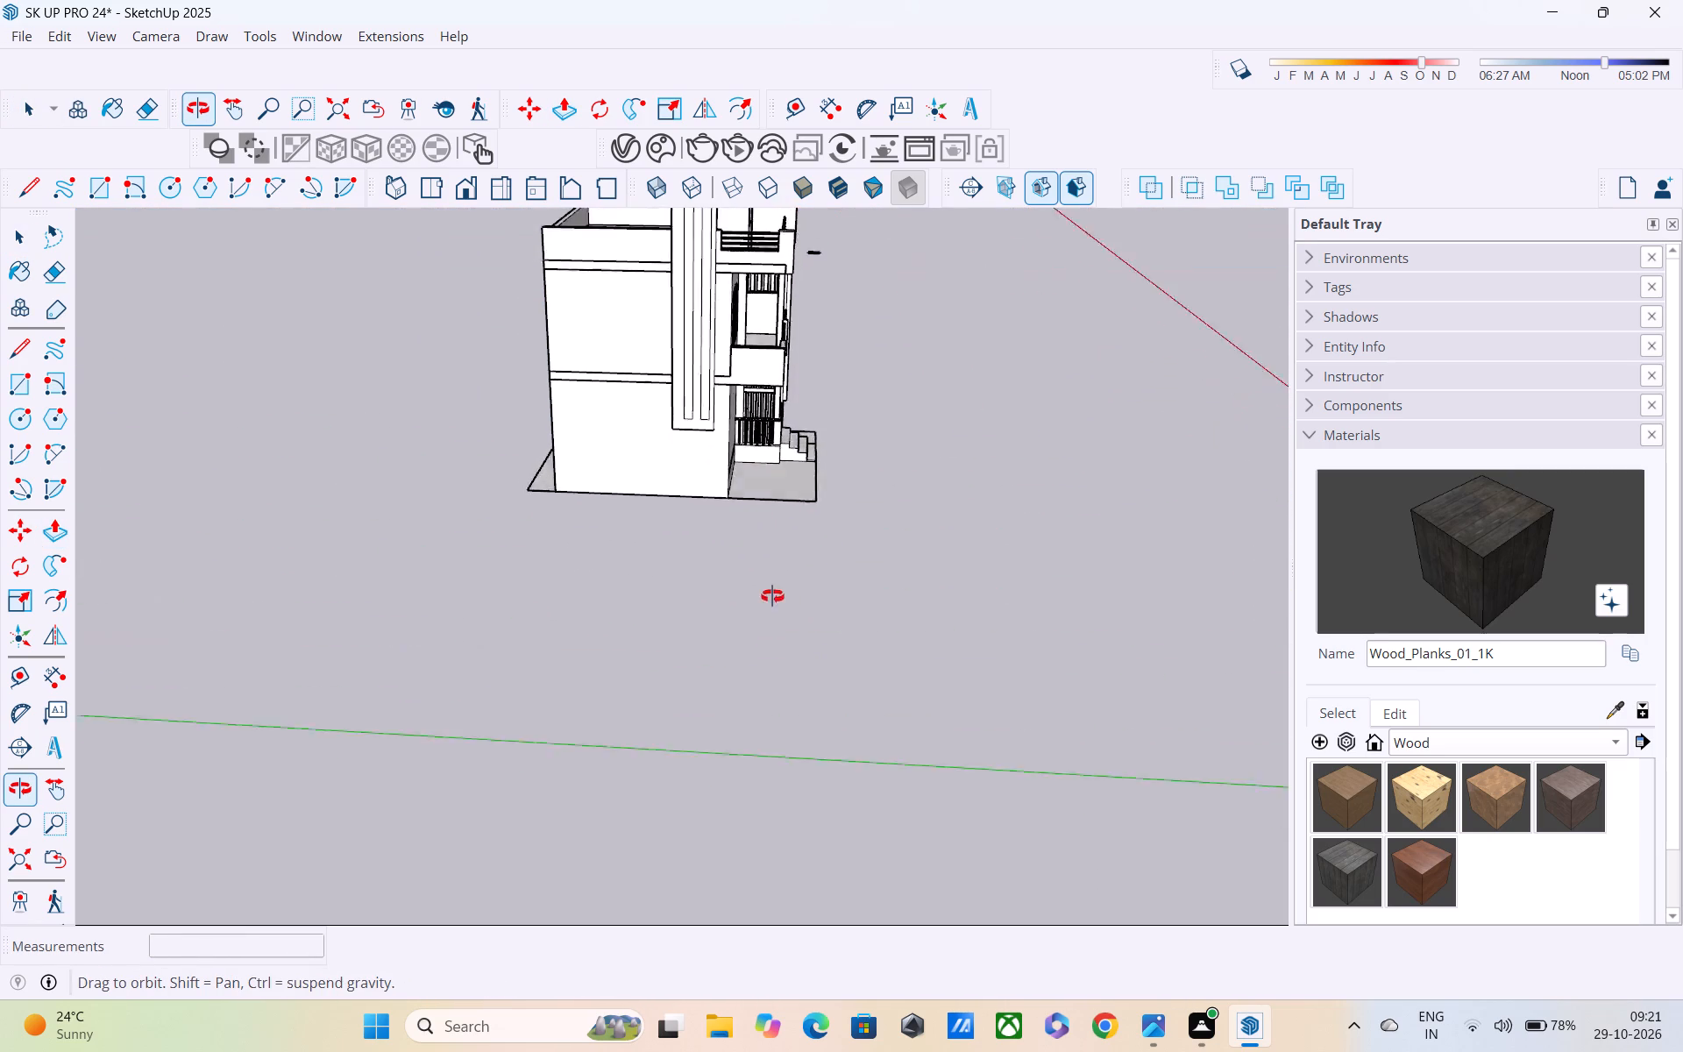
middle_drag(772, 596, 500, 482)
scroll(500, 481, down, 4)
scroll(646, 450, up, 2)
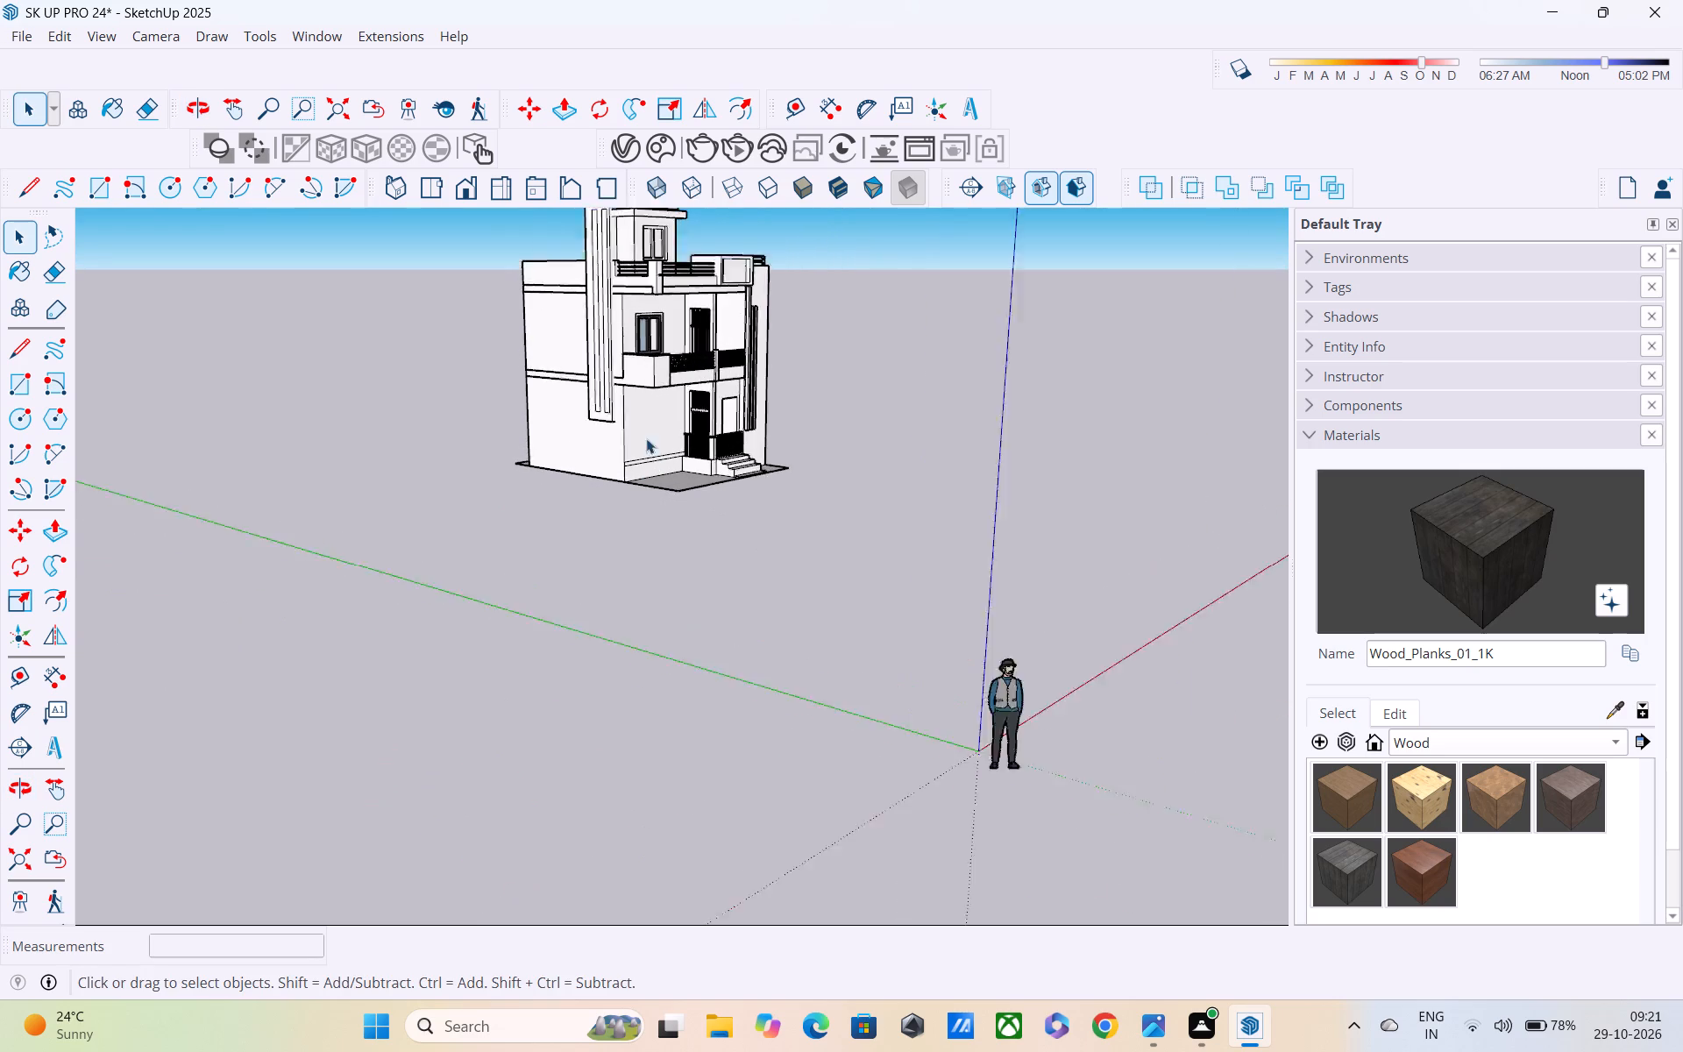
scroll(646, 438, up, 10)
scroll(560, 384, up, 7)
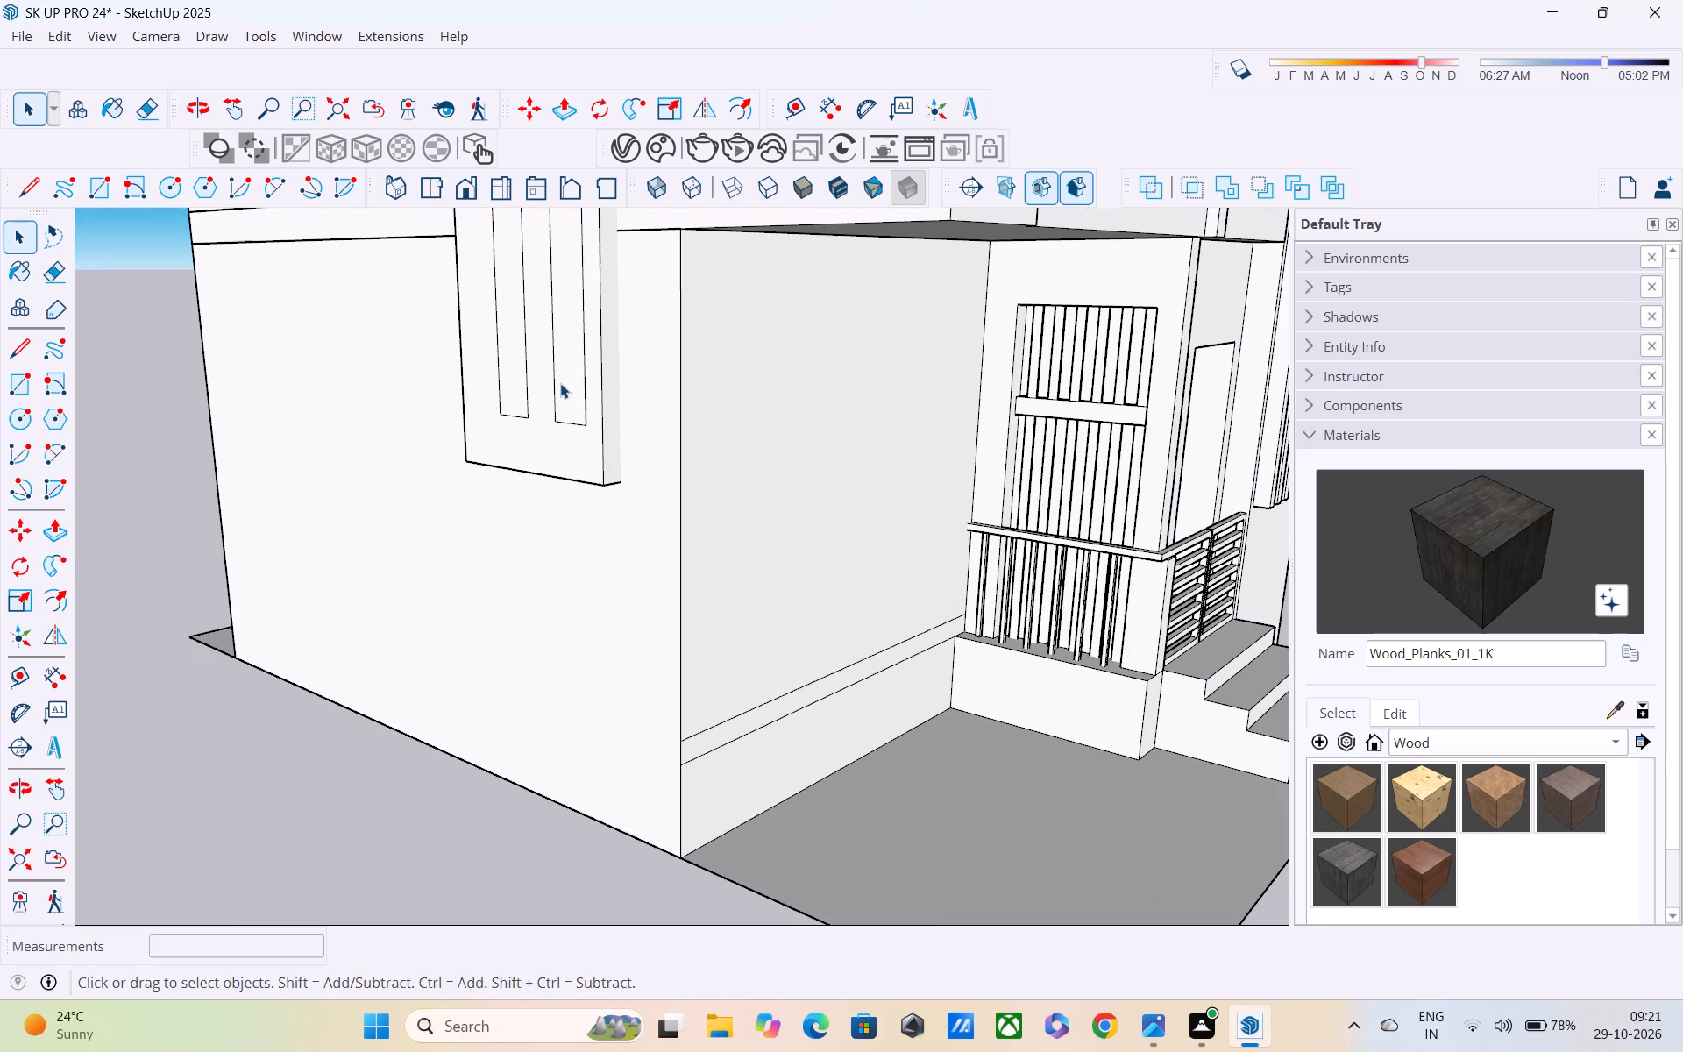
Delete the outline of the porch-side slot on the vertical projection's face, including its top and bottom edges.
click(552, 375)
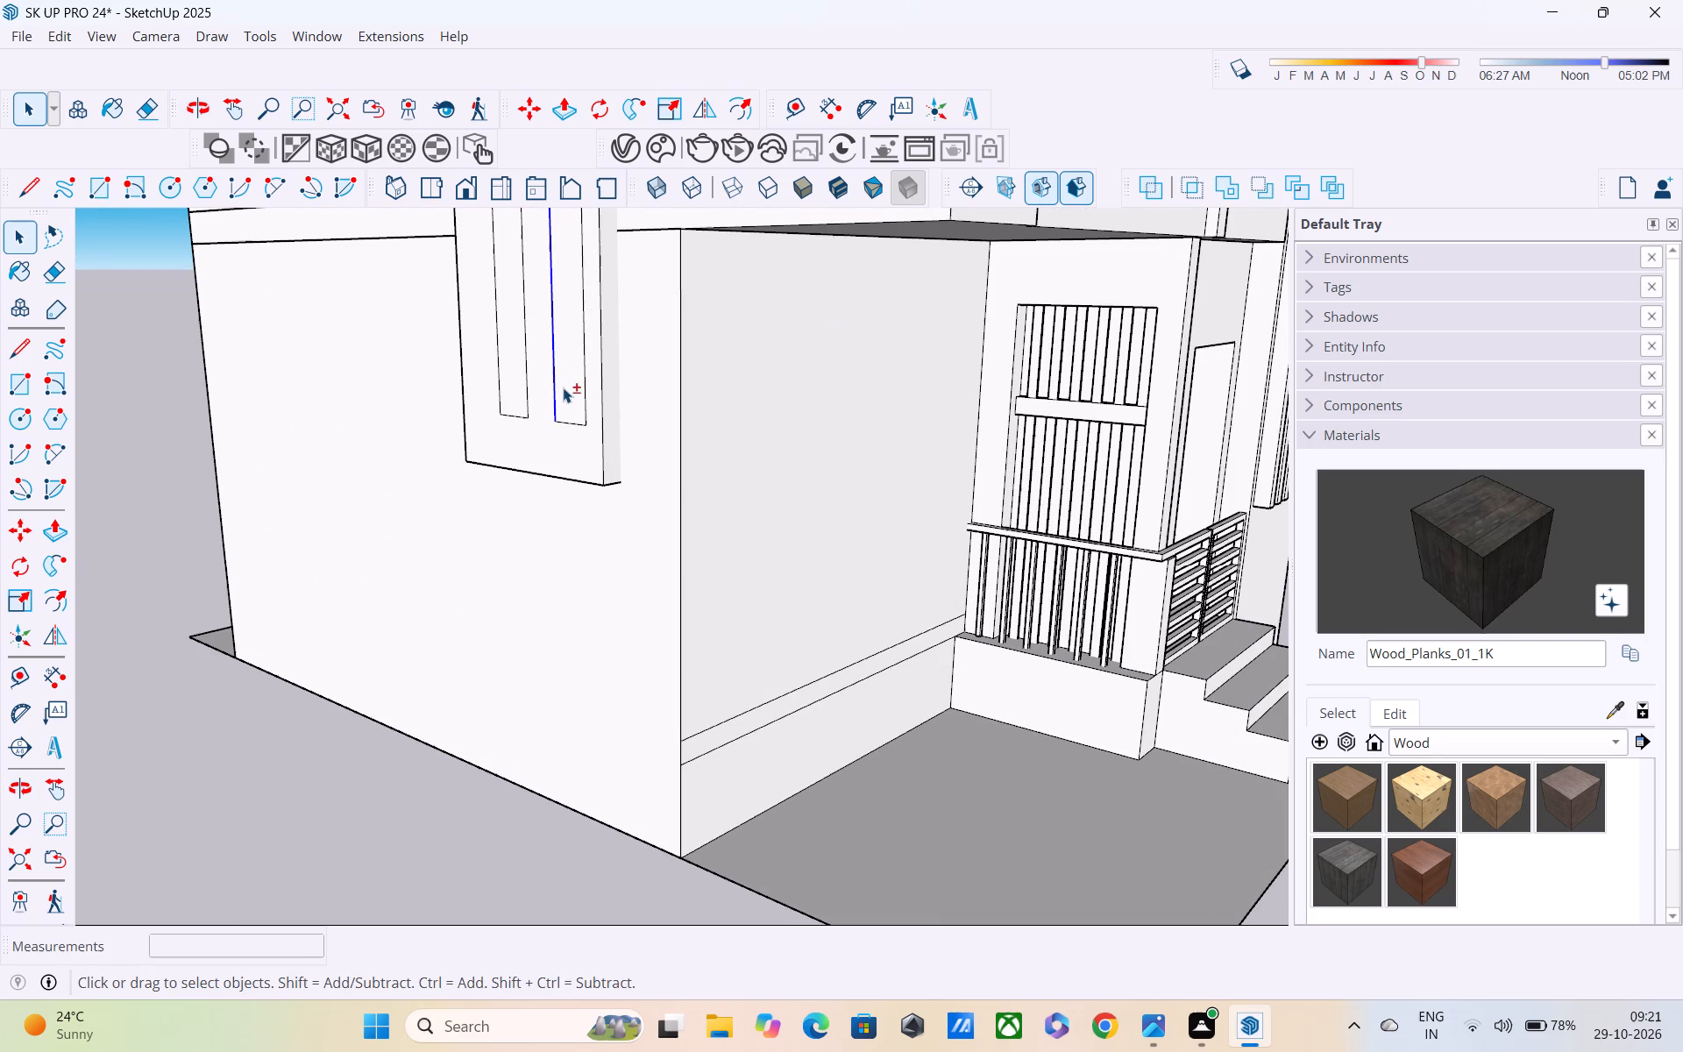
shift+click(584, 372)
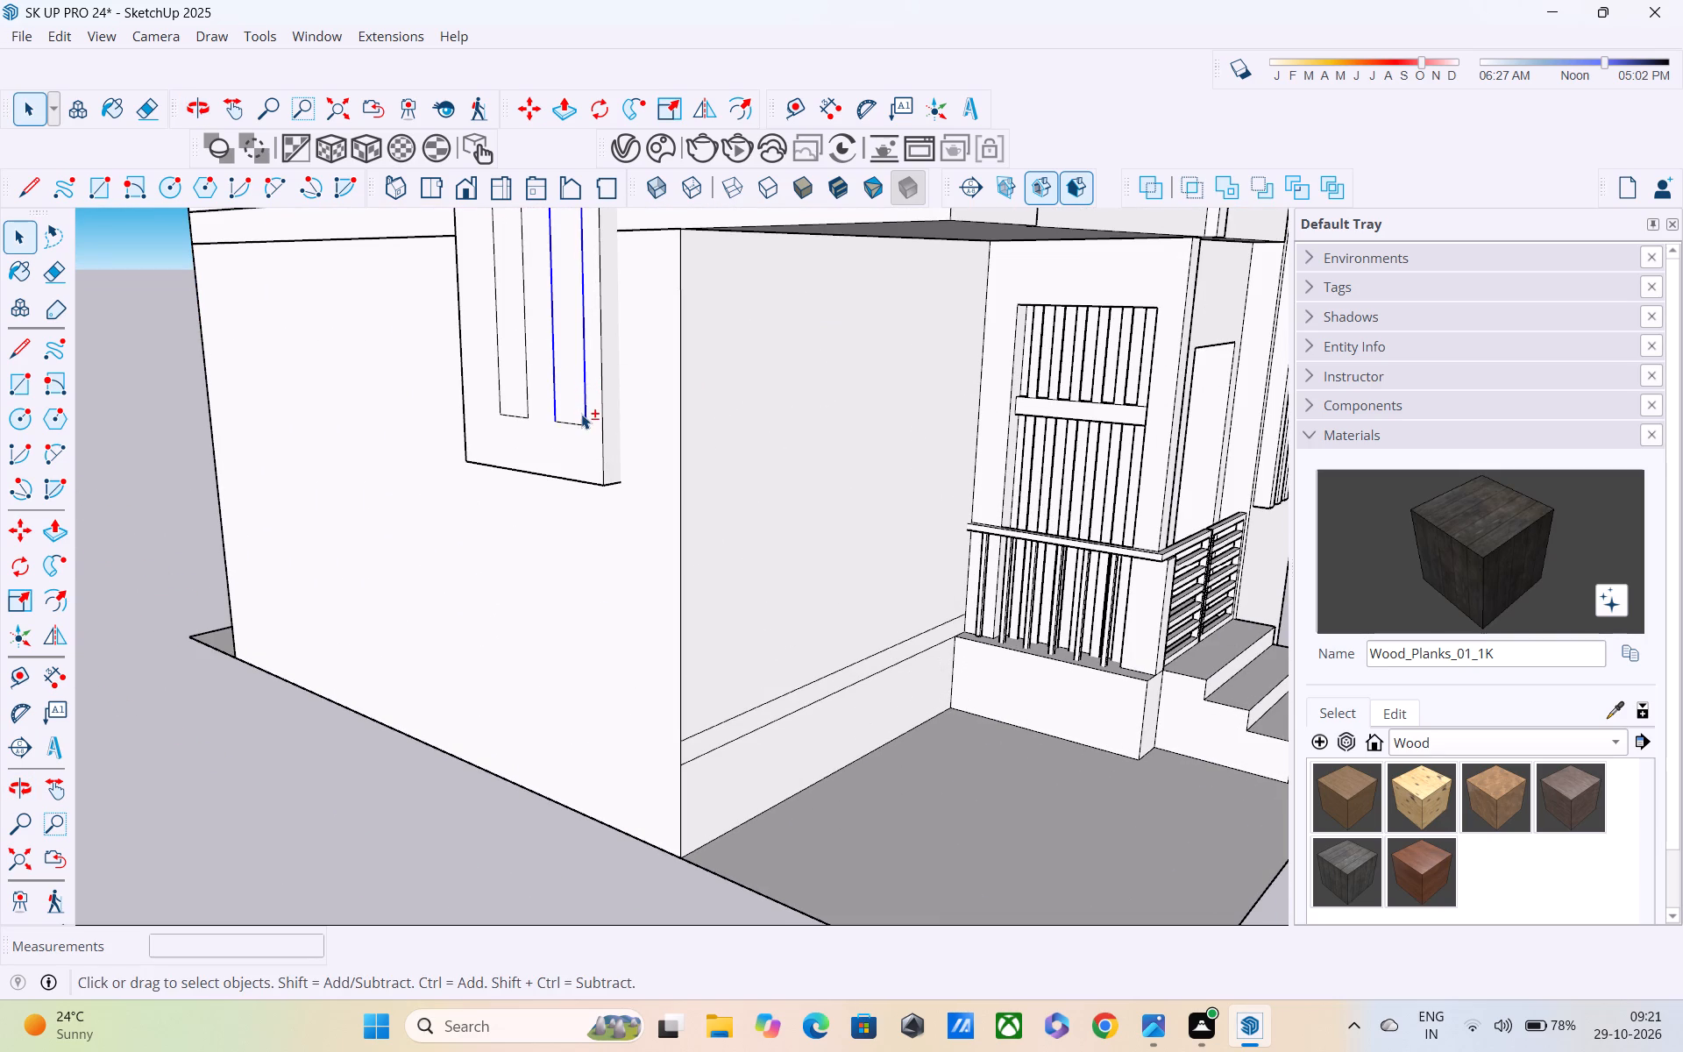
shift+click(581, 420)
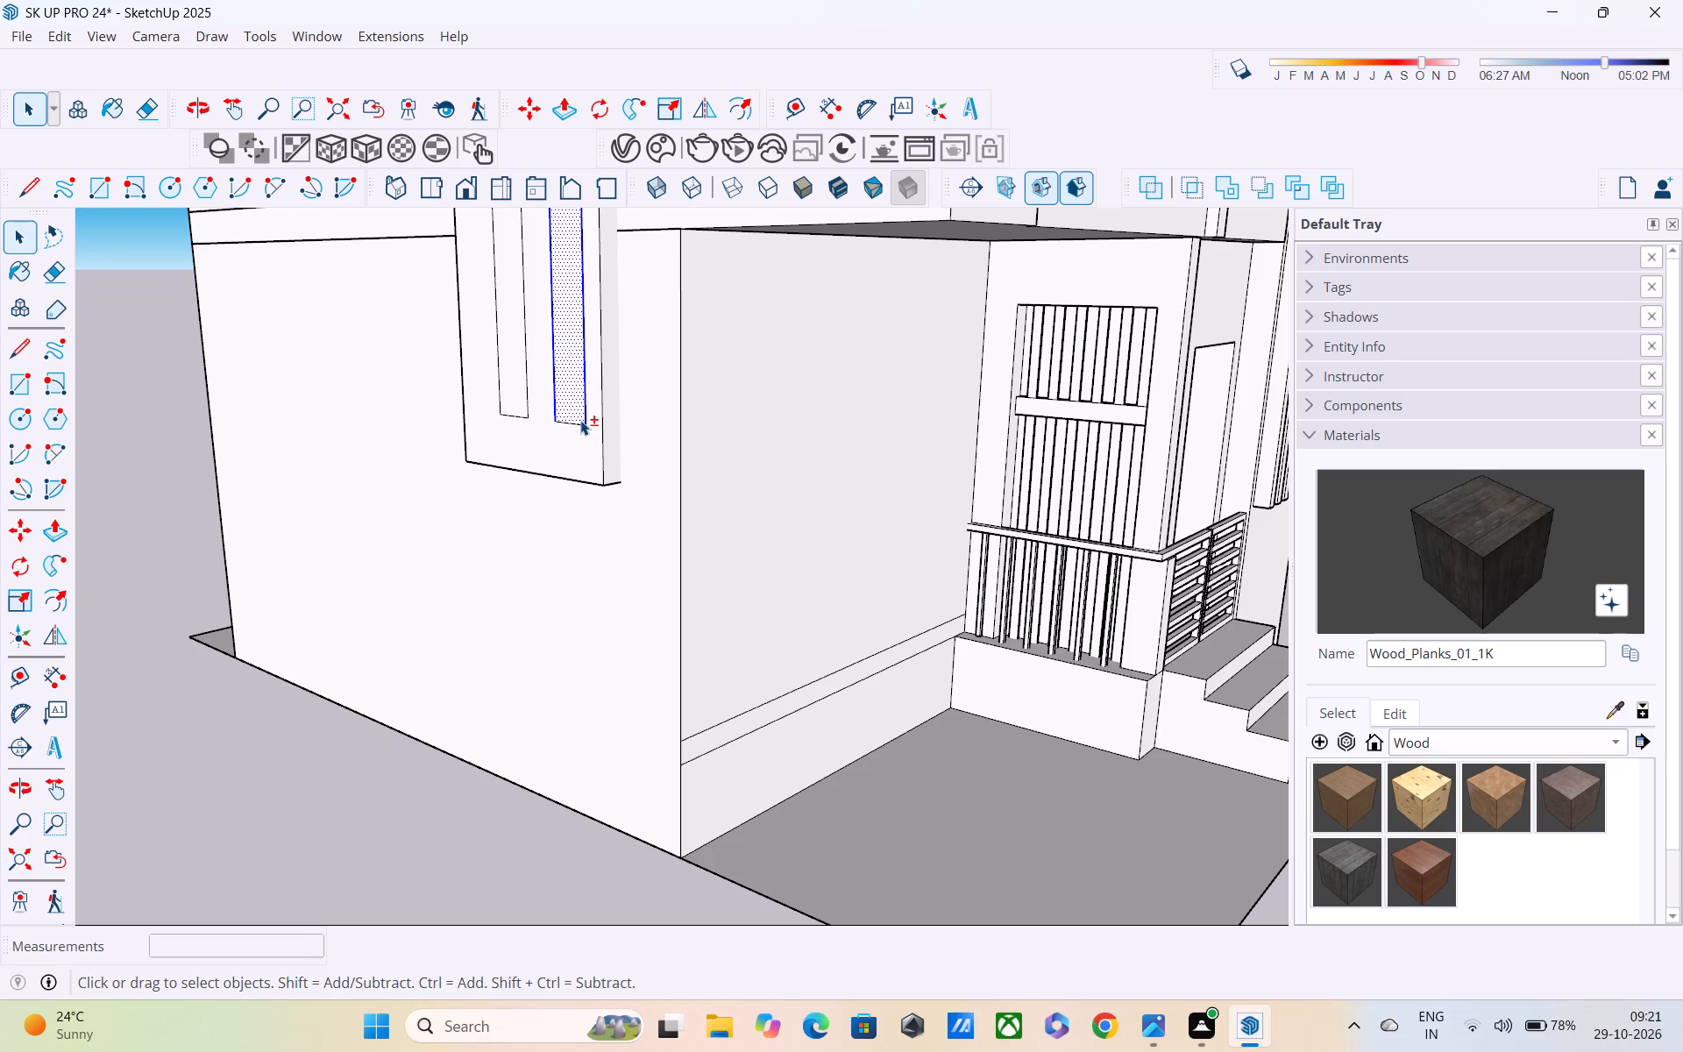
shift+click(578, 423)
shift+click(572, 401)
shift+middle_drag(576, 440, 601, 734)
shift+scroll(601, 734, down, 1)
shift+middle_drag(571, 320, 591, 681)
shift+middle_drag(592, 616, 601, 774)
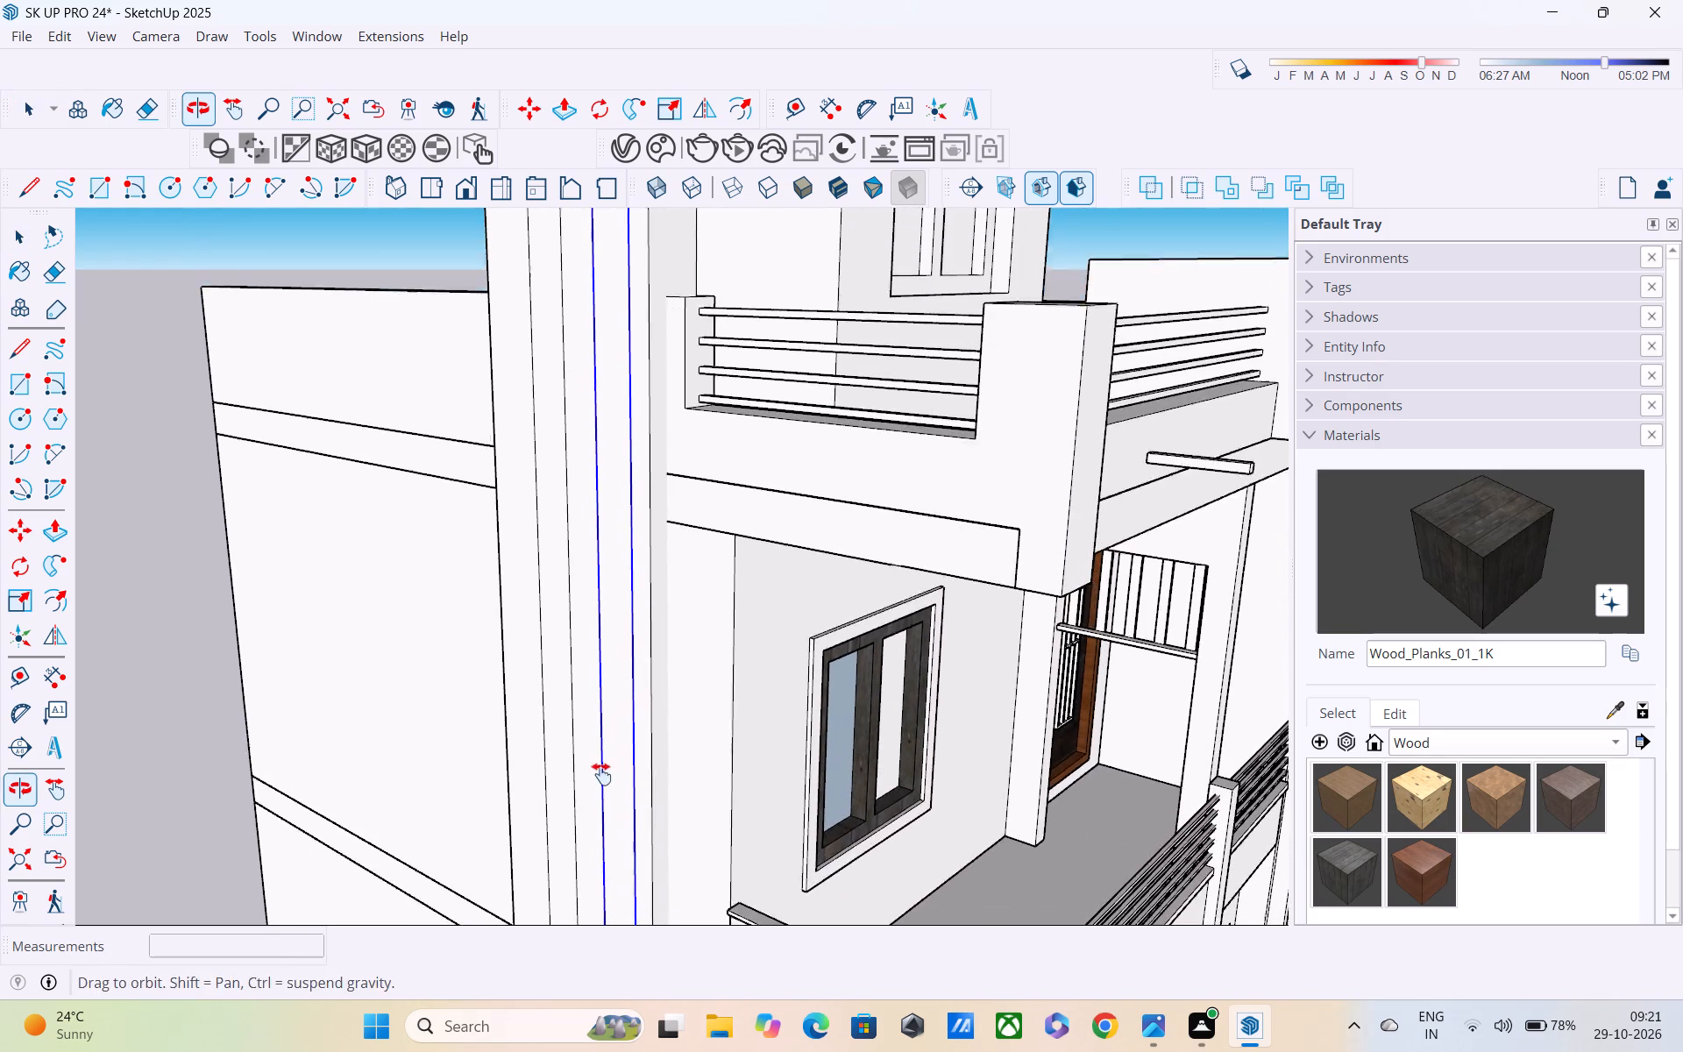
shift+middle_drag(601, 774, 601, 775)
shift+middle_drag(569, 368, 593, 622)
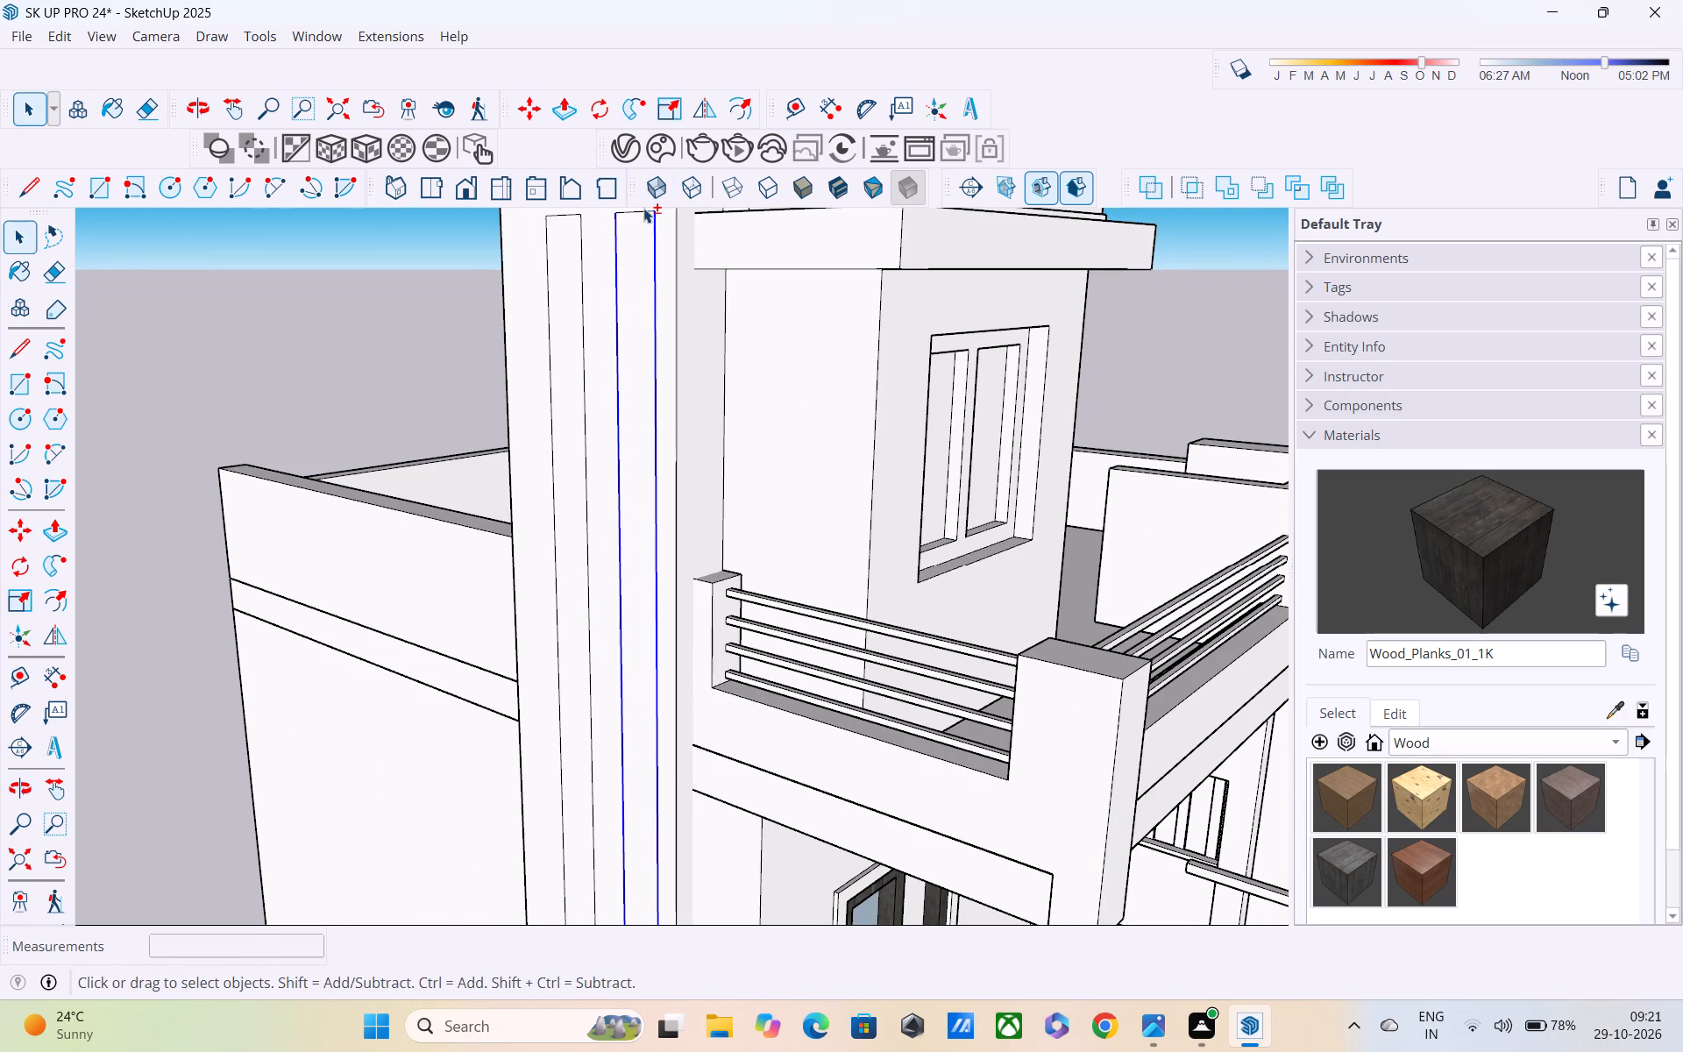
shift+click(642, 215)
shift+click(641, 213)
shift+middle_drag(641, 212, 656, 401)
shift+scroll(656, 402, up, 3)
shift+click(656, 402)
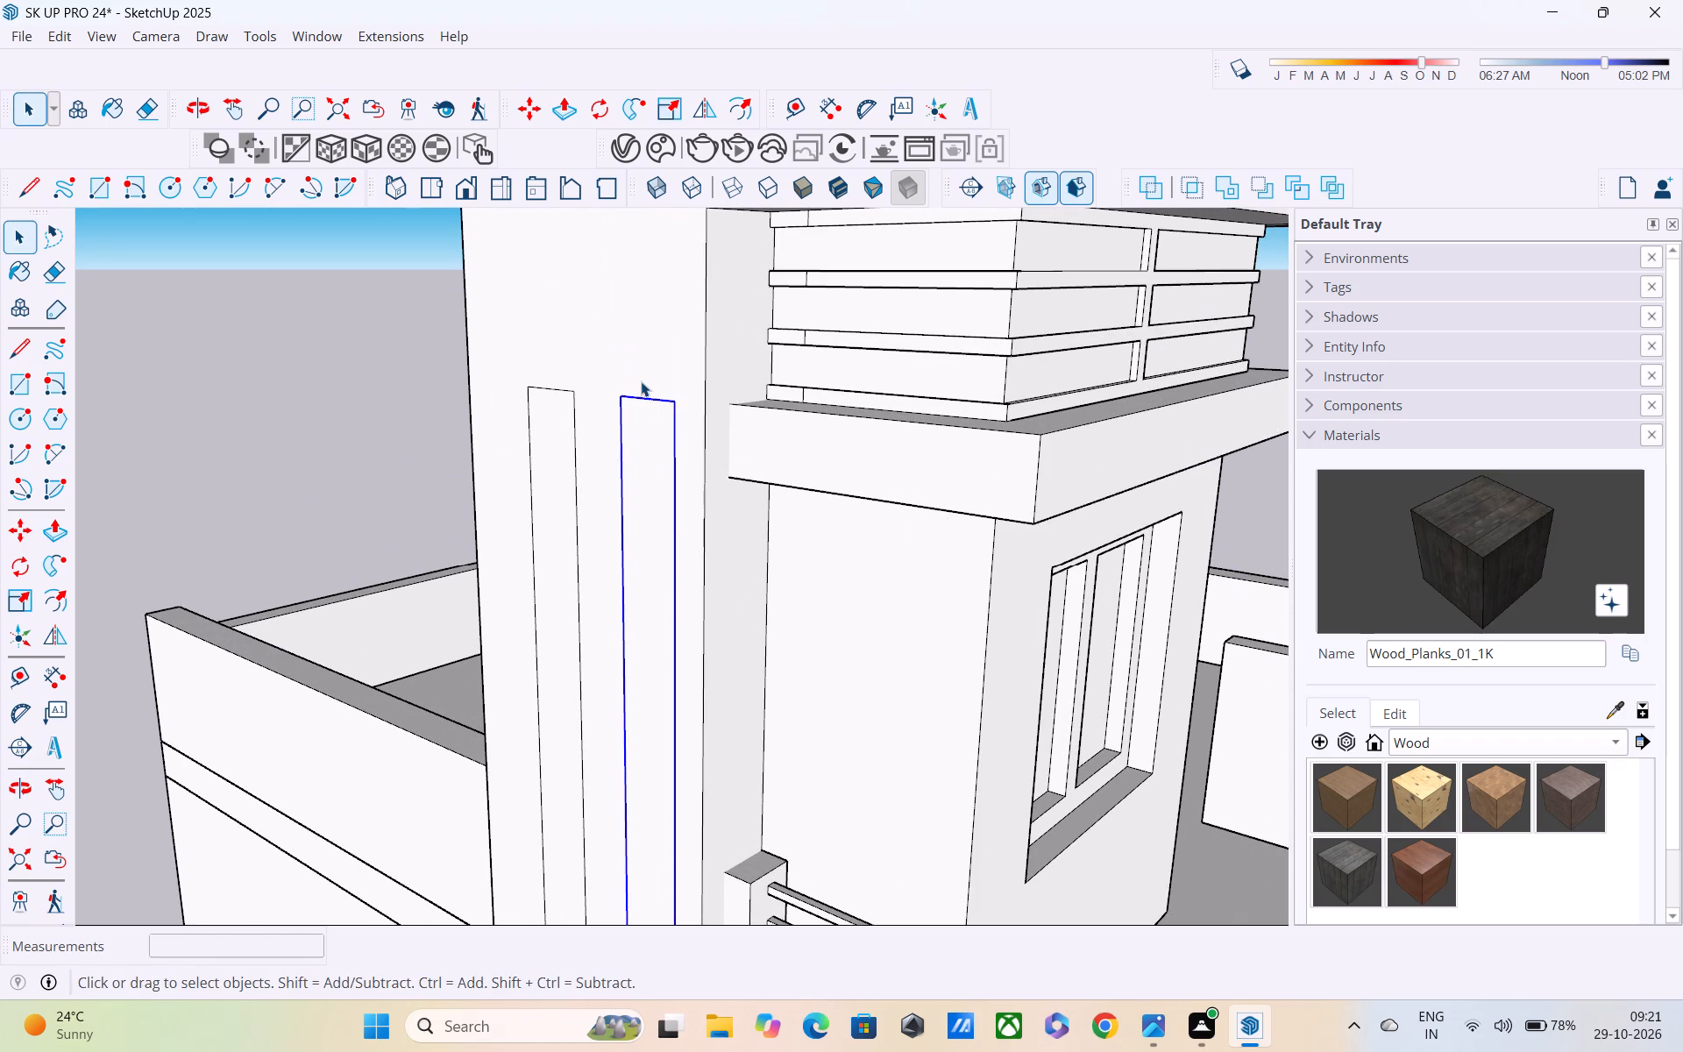
key(Delete)
Move the remaining slot outline on the vertical projection 6" along the green axis, away from the porch.
shift+middle_drag(685, 337, 685, 178)
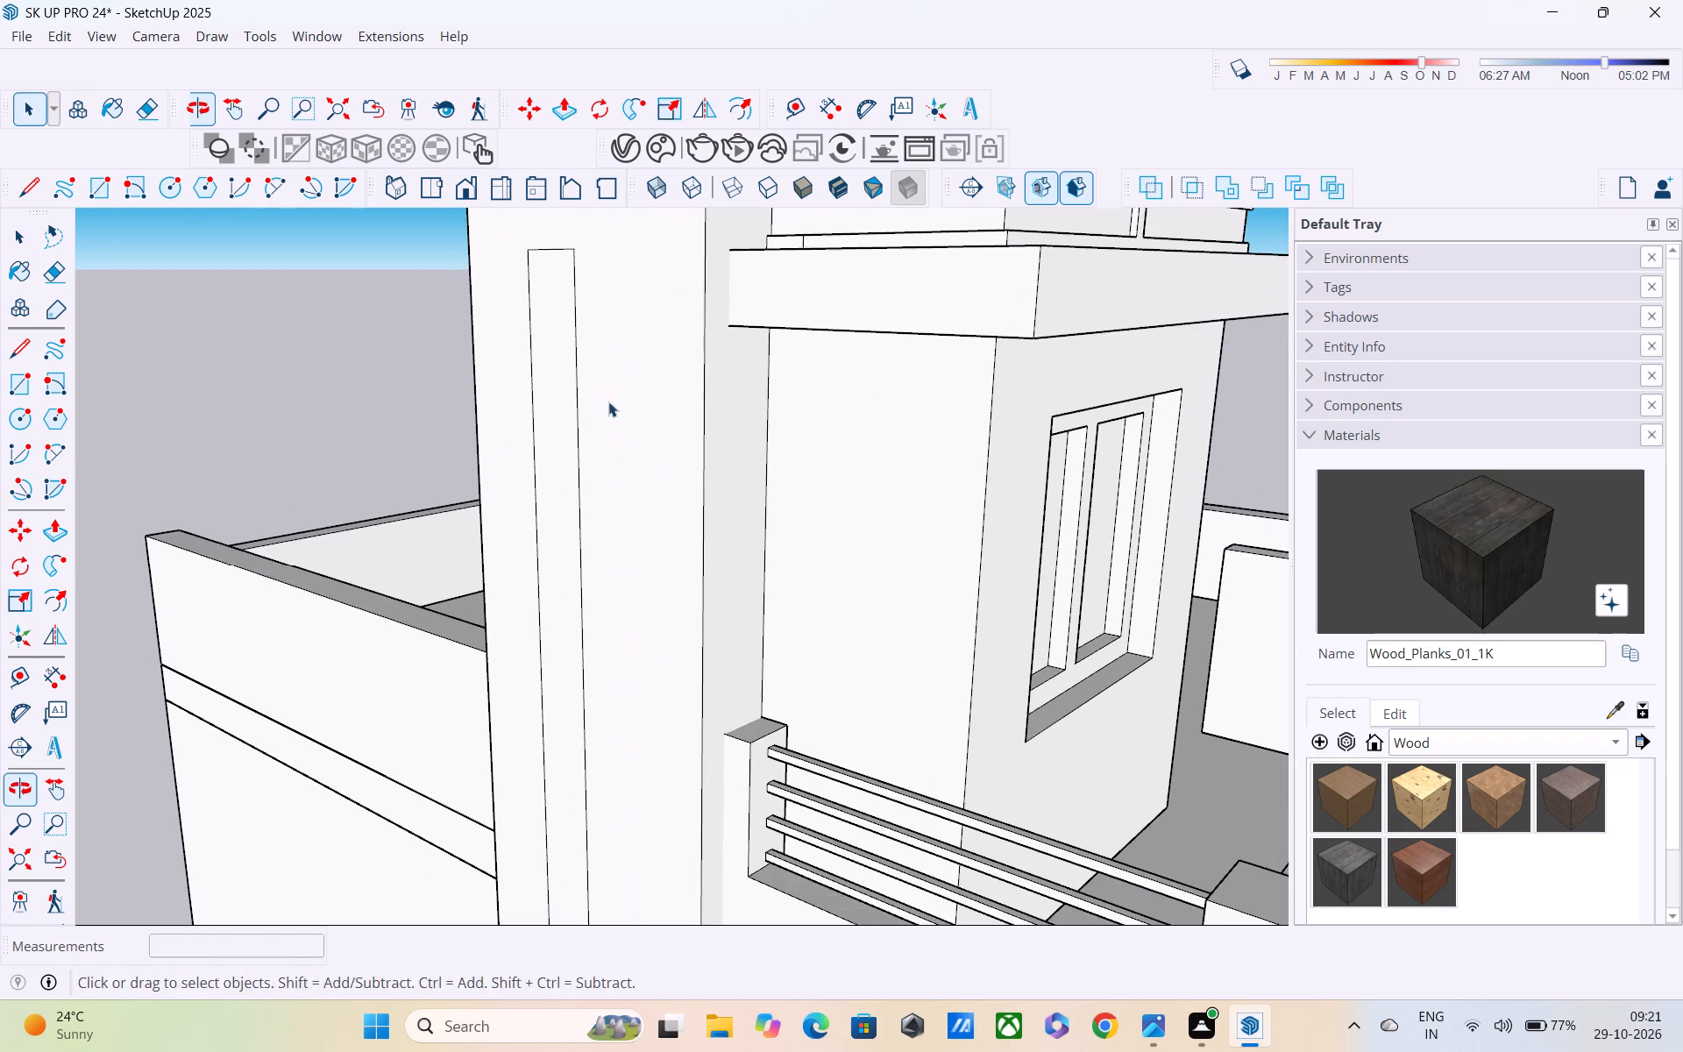
shift+middle_drag(607, 402, 777, 536)
shift+click(707, 381)
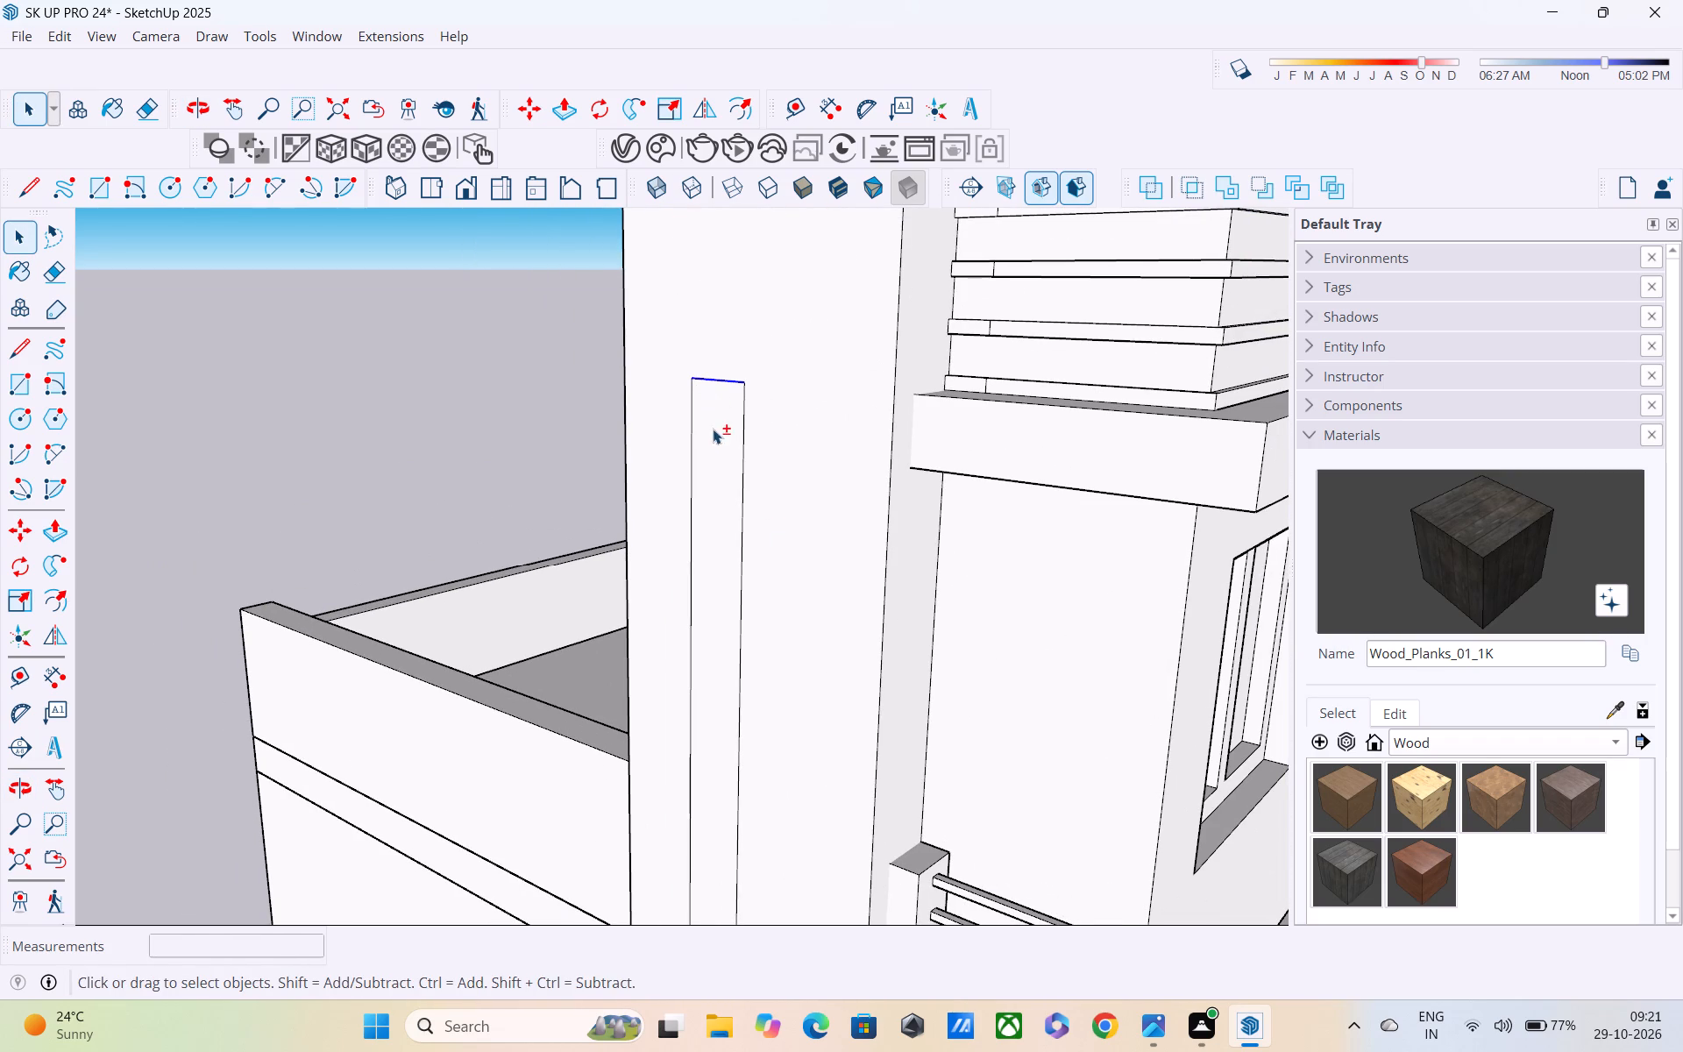
shift+click(692, 425)
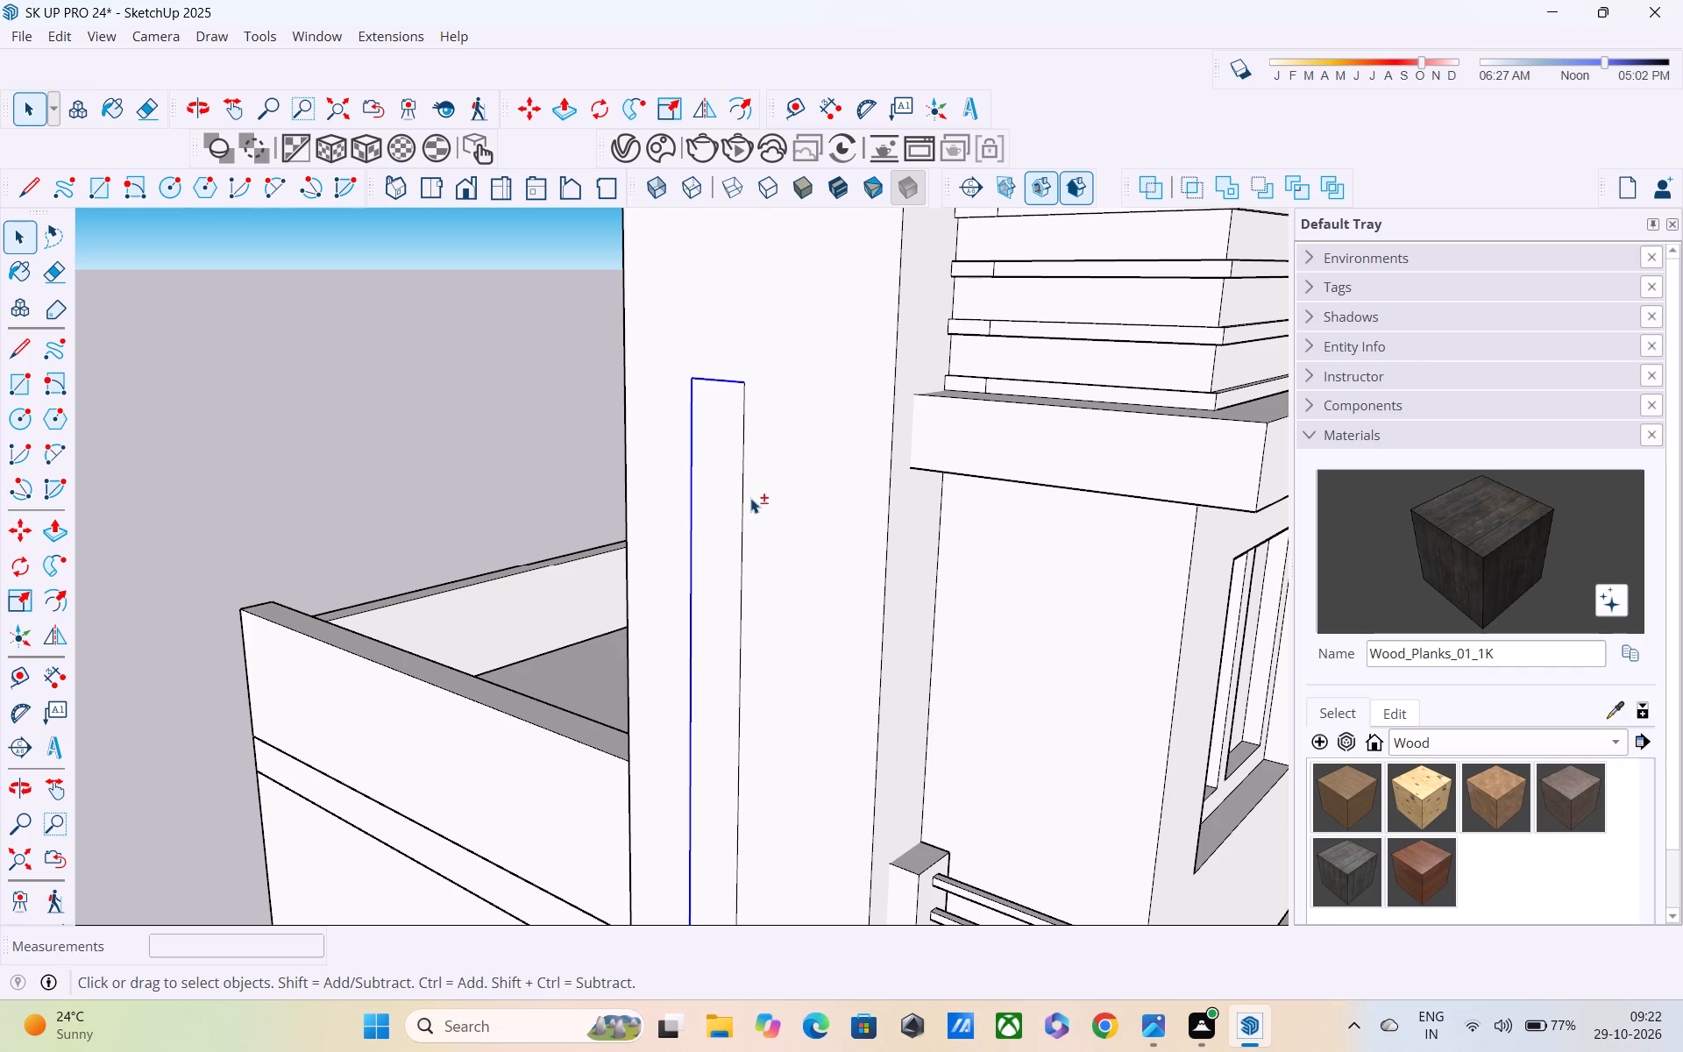
shift+click(743, 493)
shift+scroll(742, 510, up, 1)
shift+middle_drag(734, 499, 722, 262)
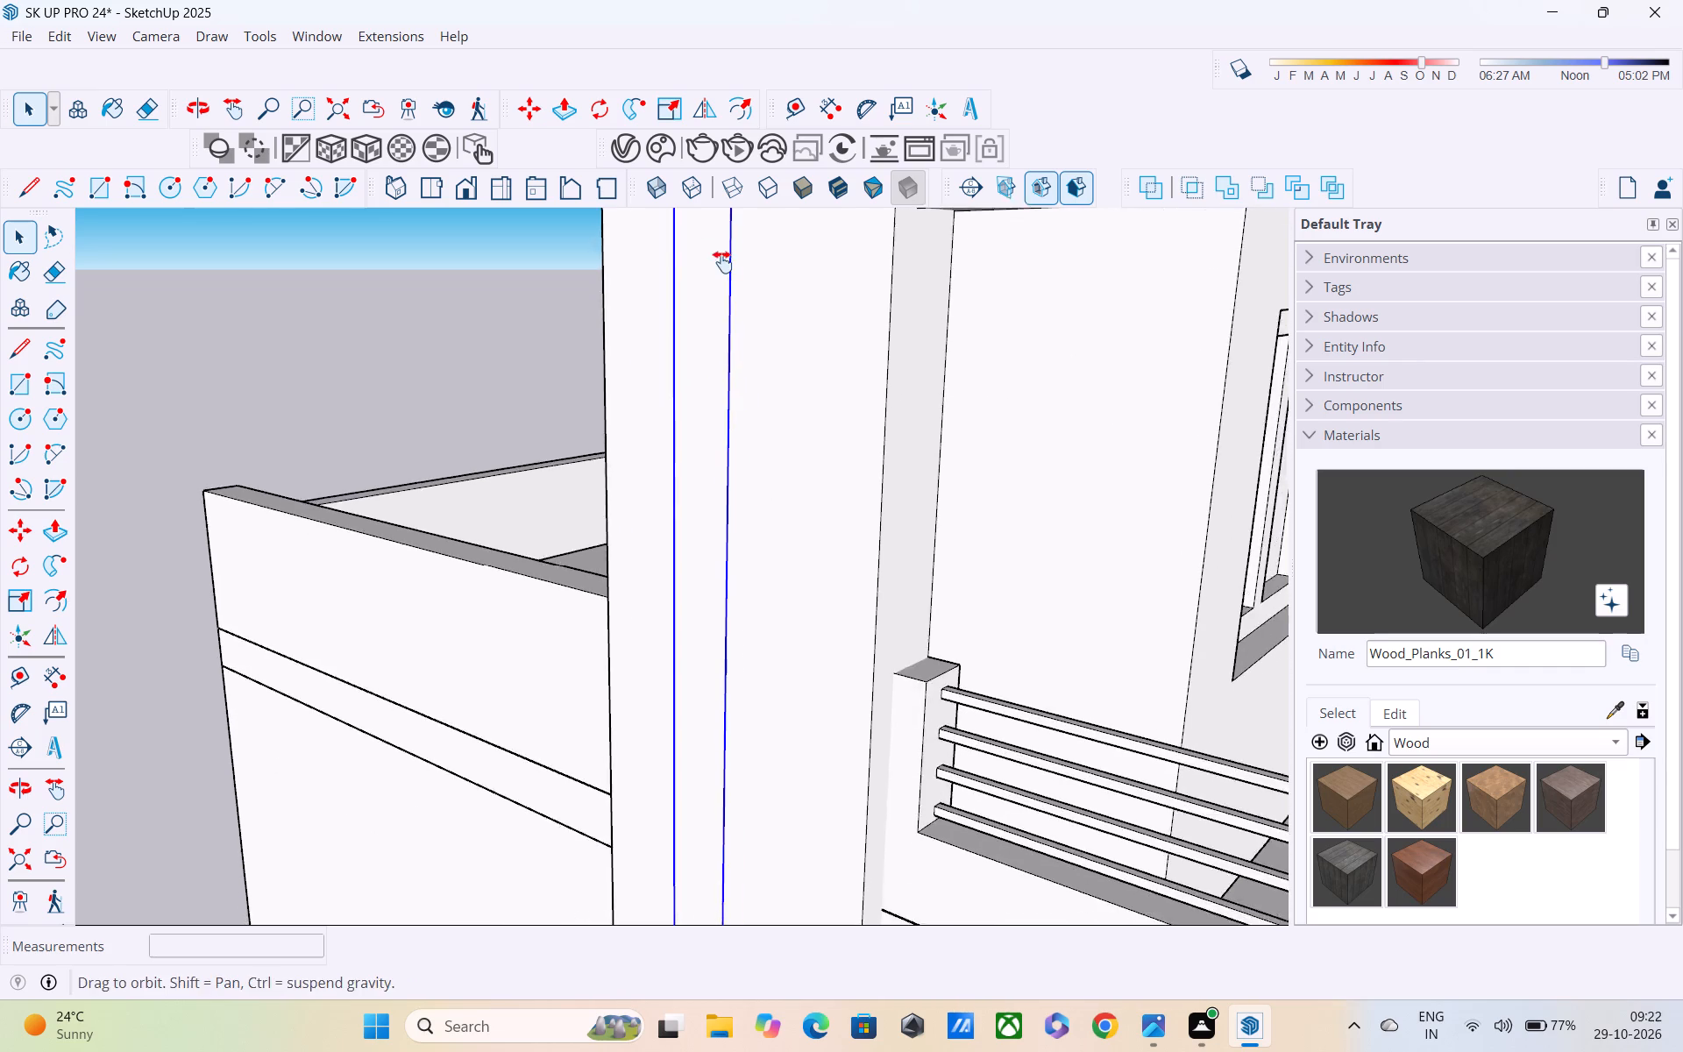
shift+middle_drag(722, 262, 722, 263)
shift+scroll(722, 262, down, 5)
middle_drag(754, 553, 740, 291)
scroll(754, 551, up, 1)
shift+middle_drag(744, 530, 735, 192)
shift+middle_drag(740, 578, 707, 366)
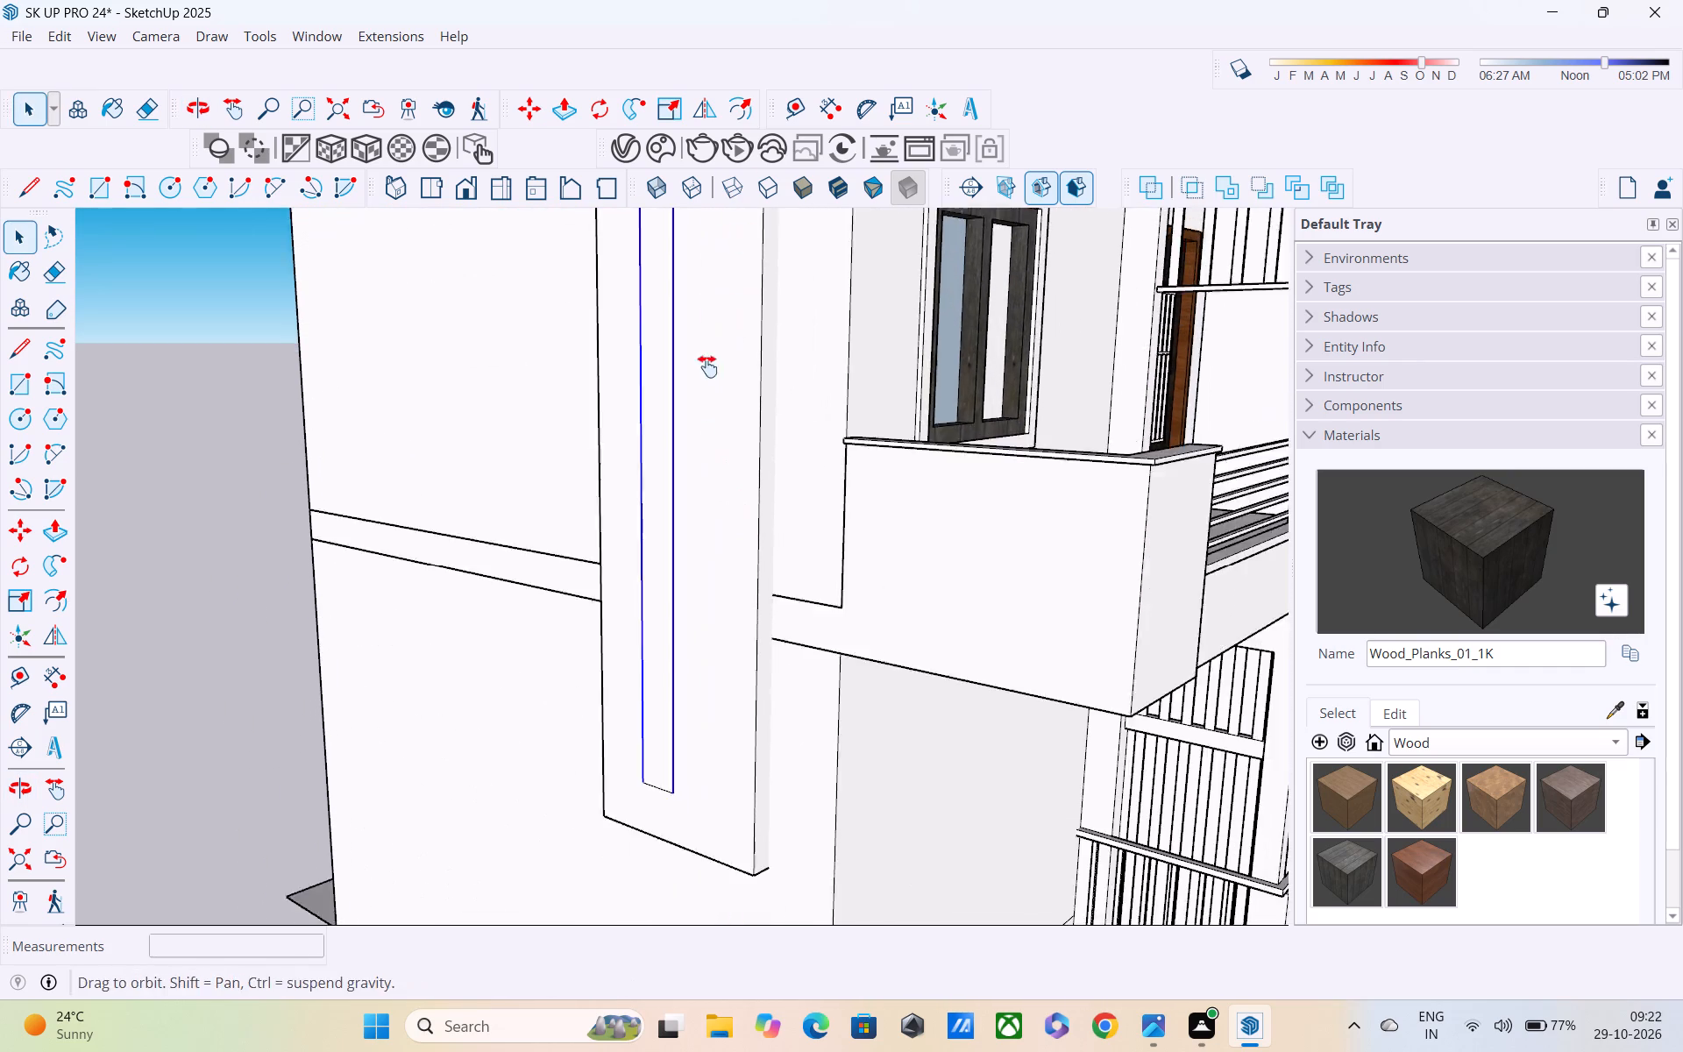
shift+middle_drag(707, 366, 707, 338)
shift+scroll(646, 736, up, 4)
shift+click(659, 685)
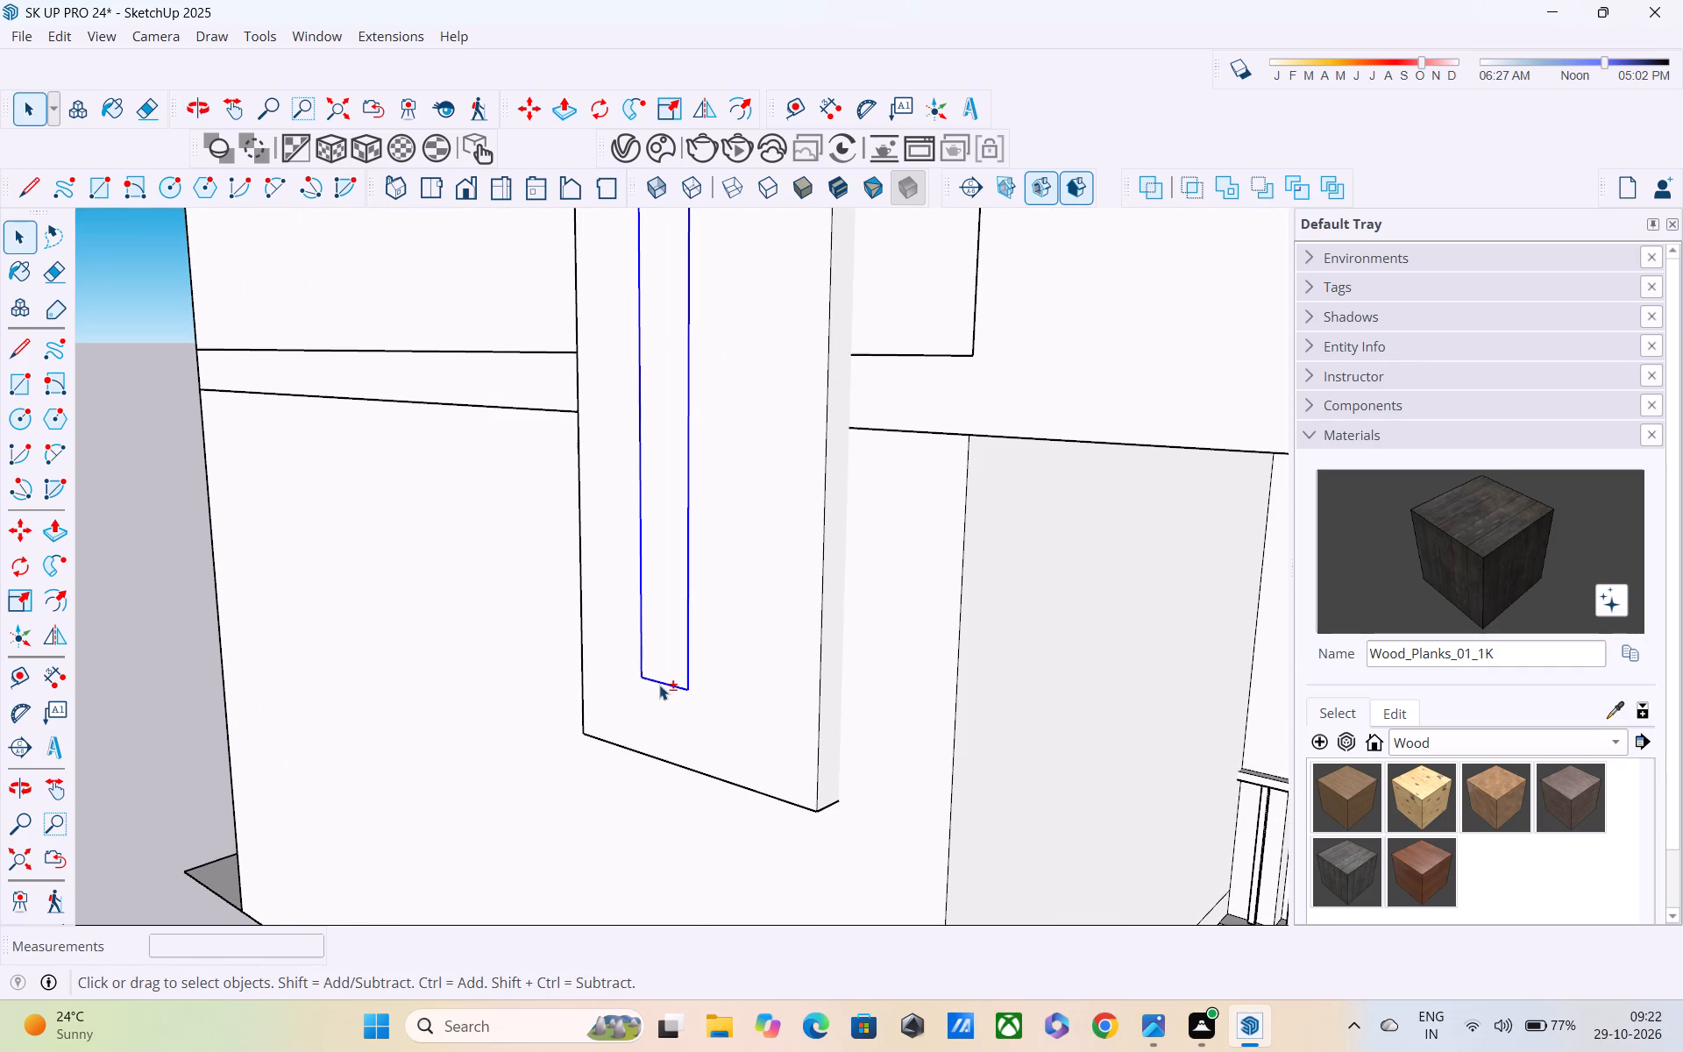
key(m)
click(643, 677)
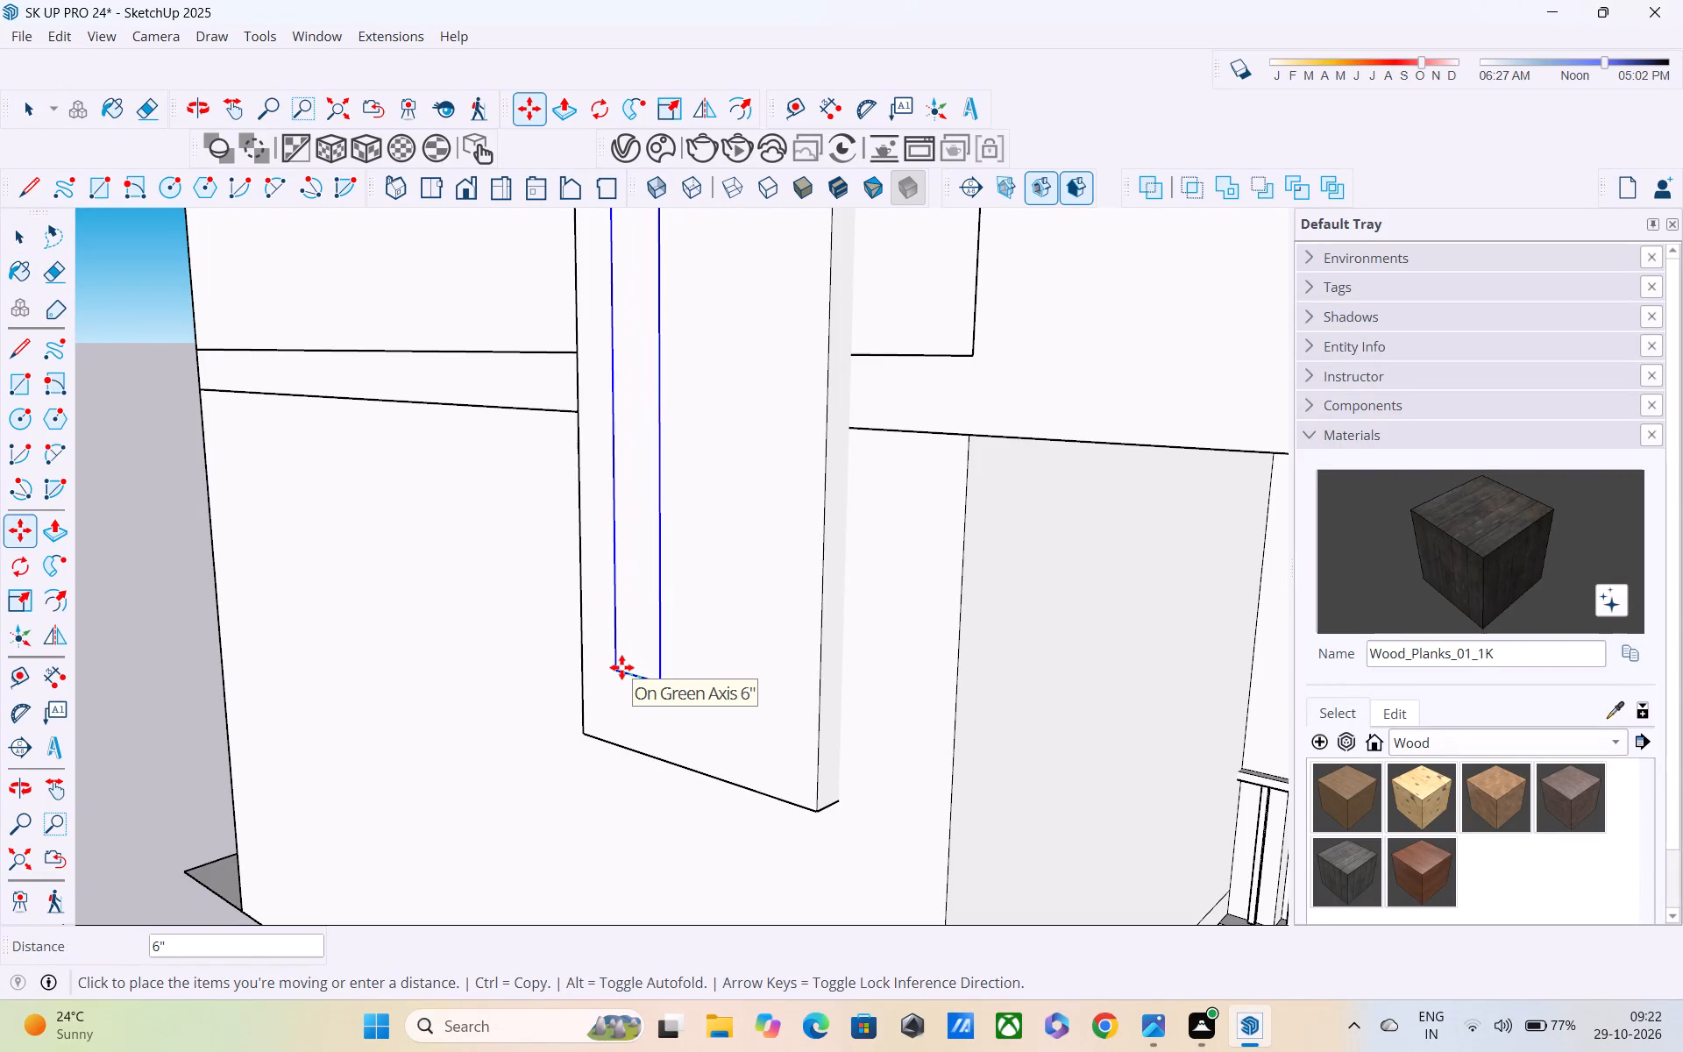
click(620, 665)
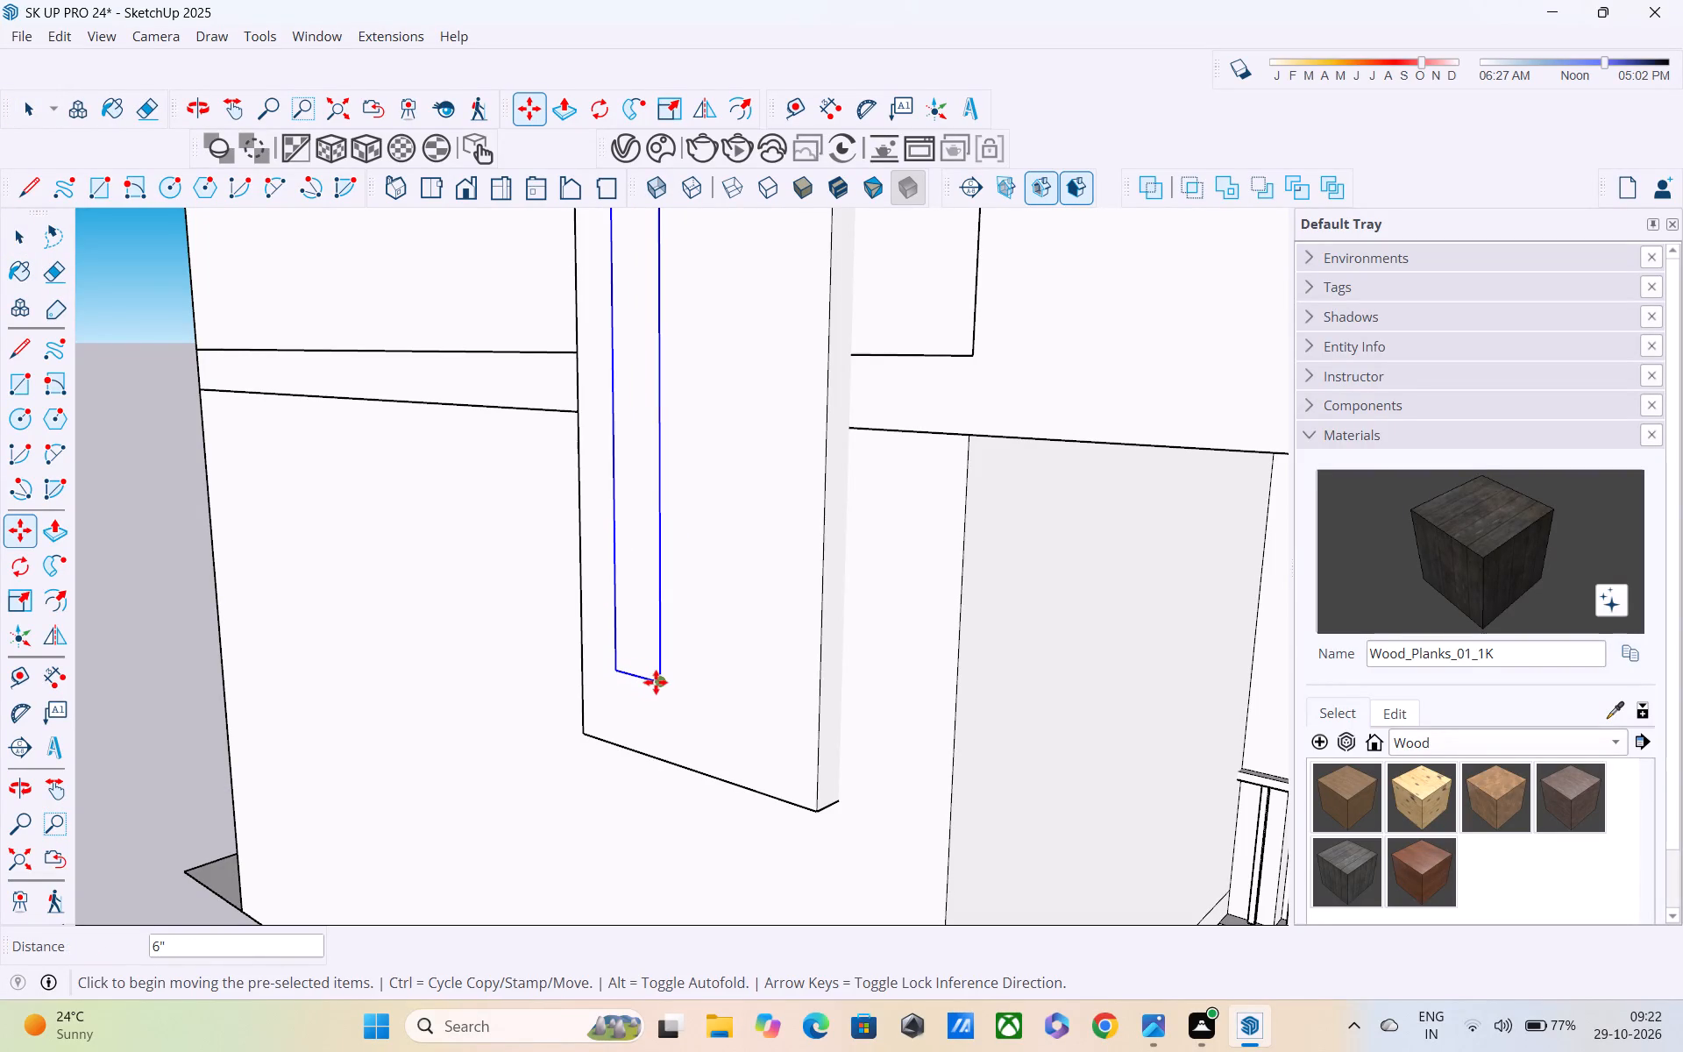
Copy the slot outline about 1' 5 3/8" toward the porch side of the projection's face.
click(657, 681)
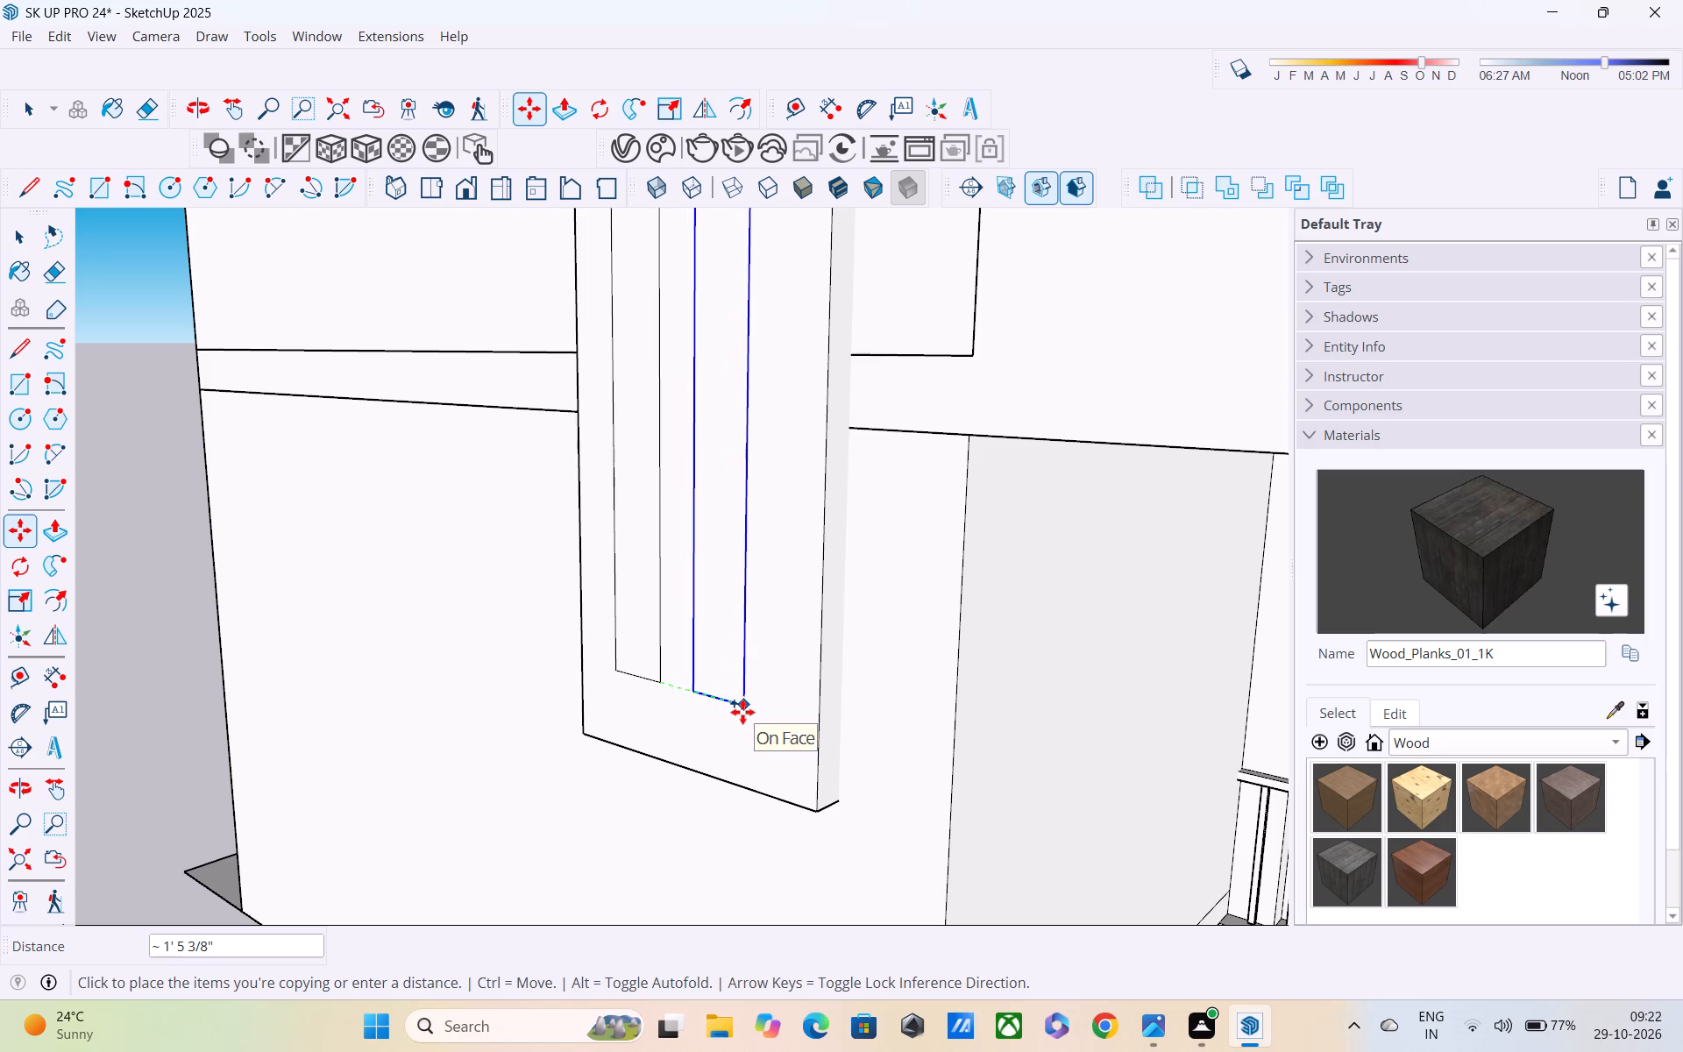
click(741, 709)
key(space)
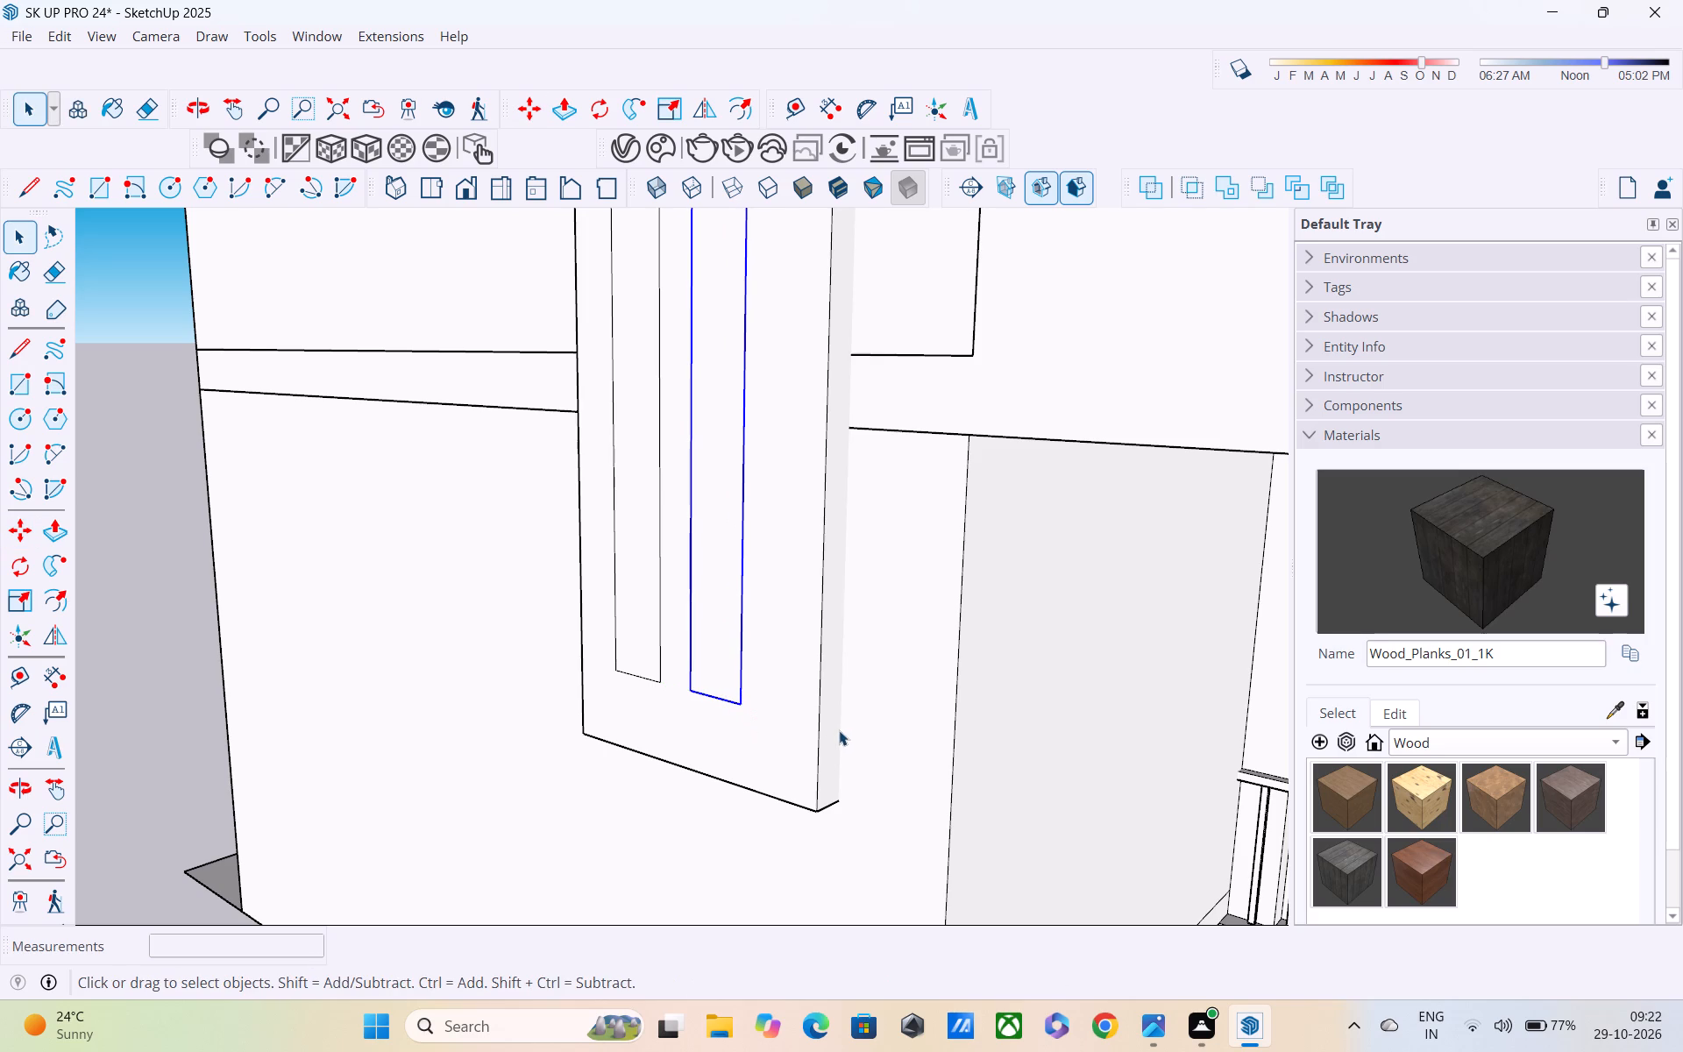
Push the porch-side face of the vertical projection inward by about 7 3/4".
key(p)
click(834, 725)
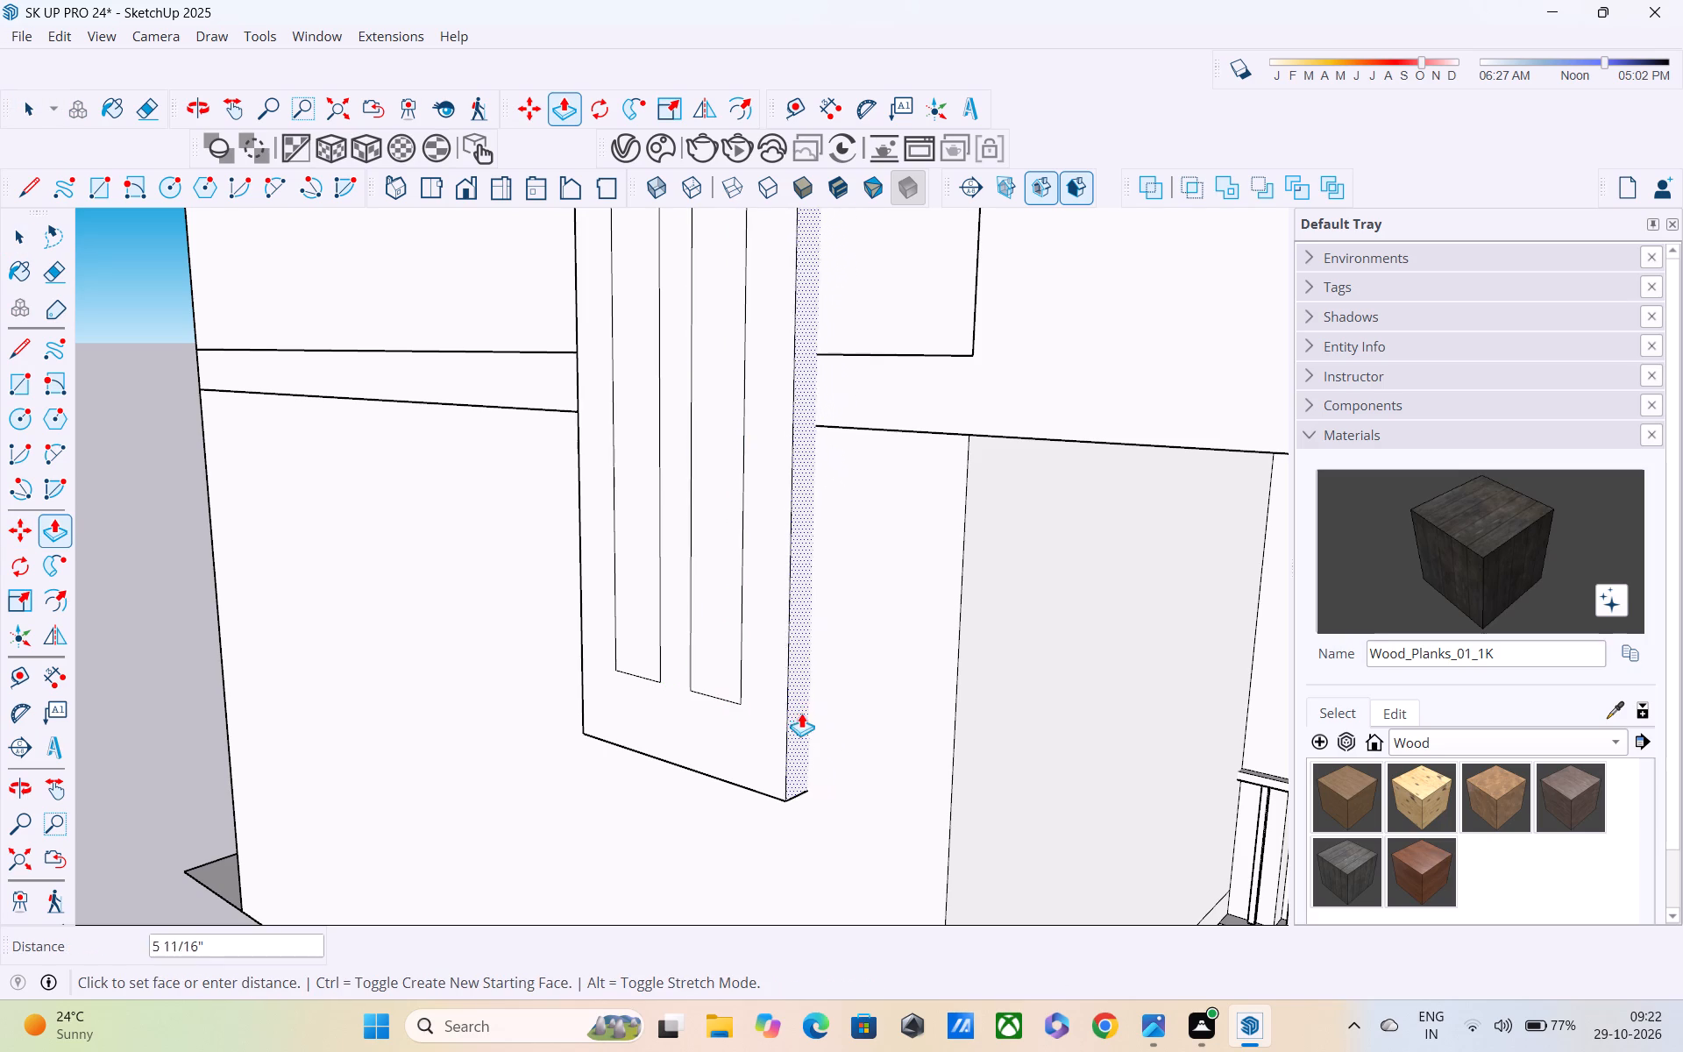
click(793, 707)
Push the railing-side face of the terrace parapet's end post beside the projection inward by about 3 9/16".
scroll(784, 682, down, 8)
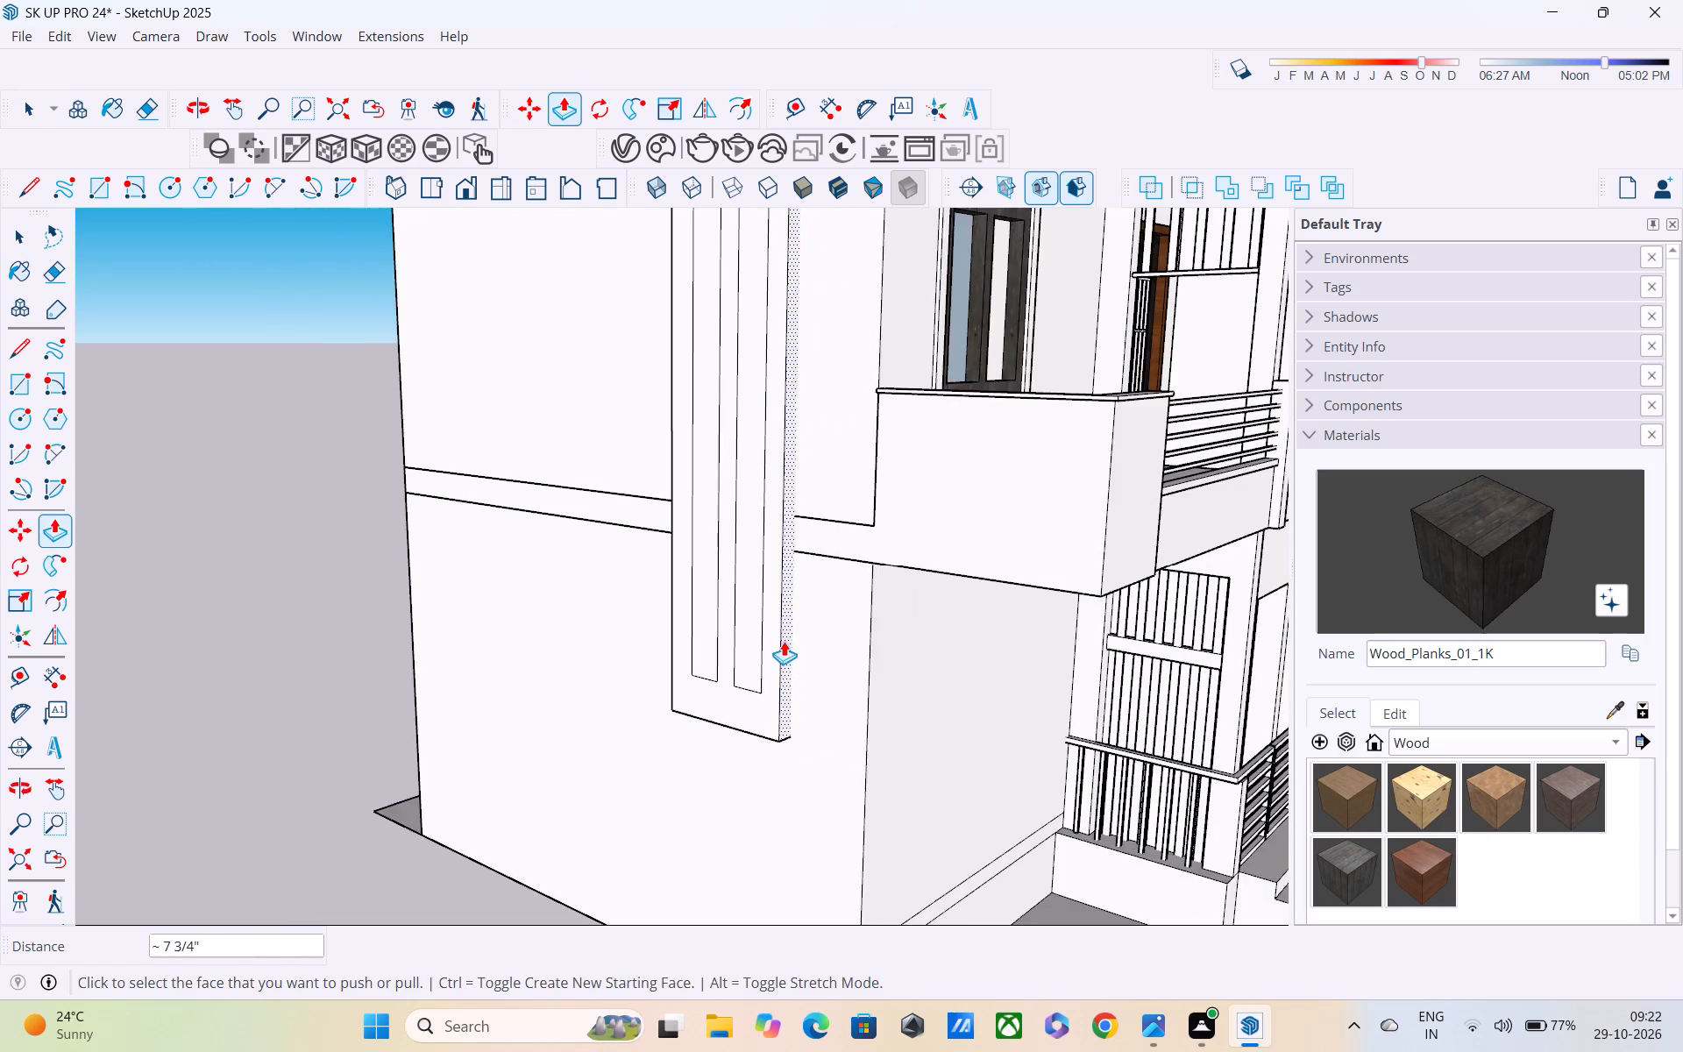
scroll(784, 641, down, 3)
shift+middle_drag(784, 635, 825, 929)
middle_drag(800, 658, 815, 922)
middle_drag(820, 704, 816, 682)
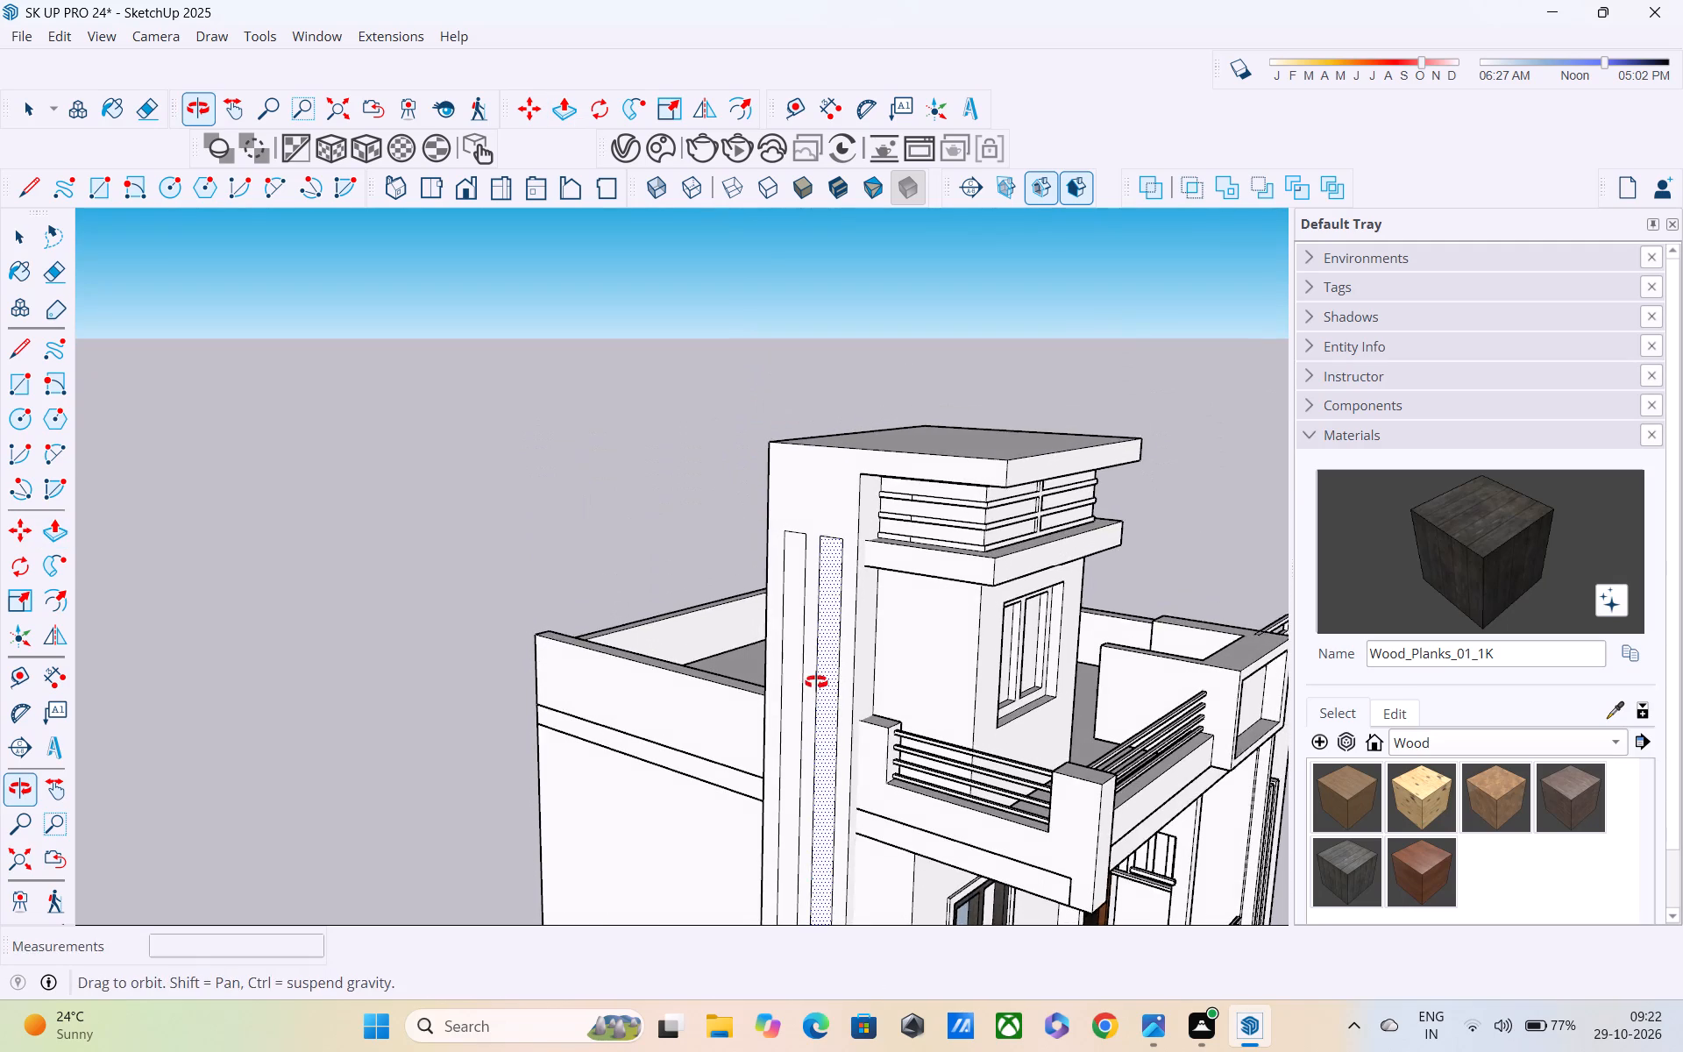
middle_drag(816, 682, 787, 627)
scroll(893, 738, up, 4)
click(884, 725)
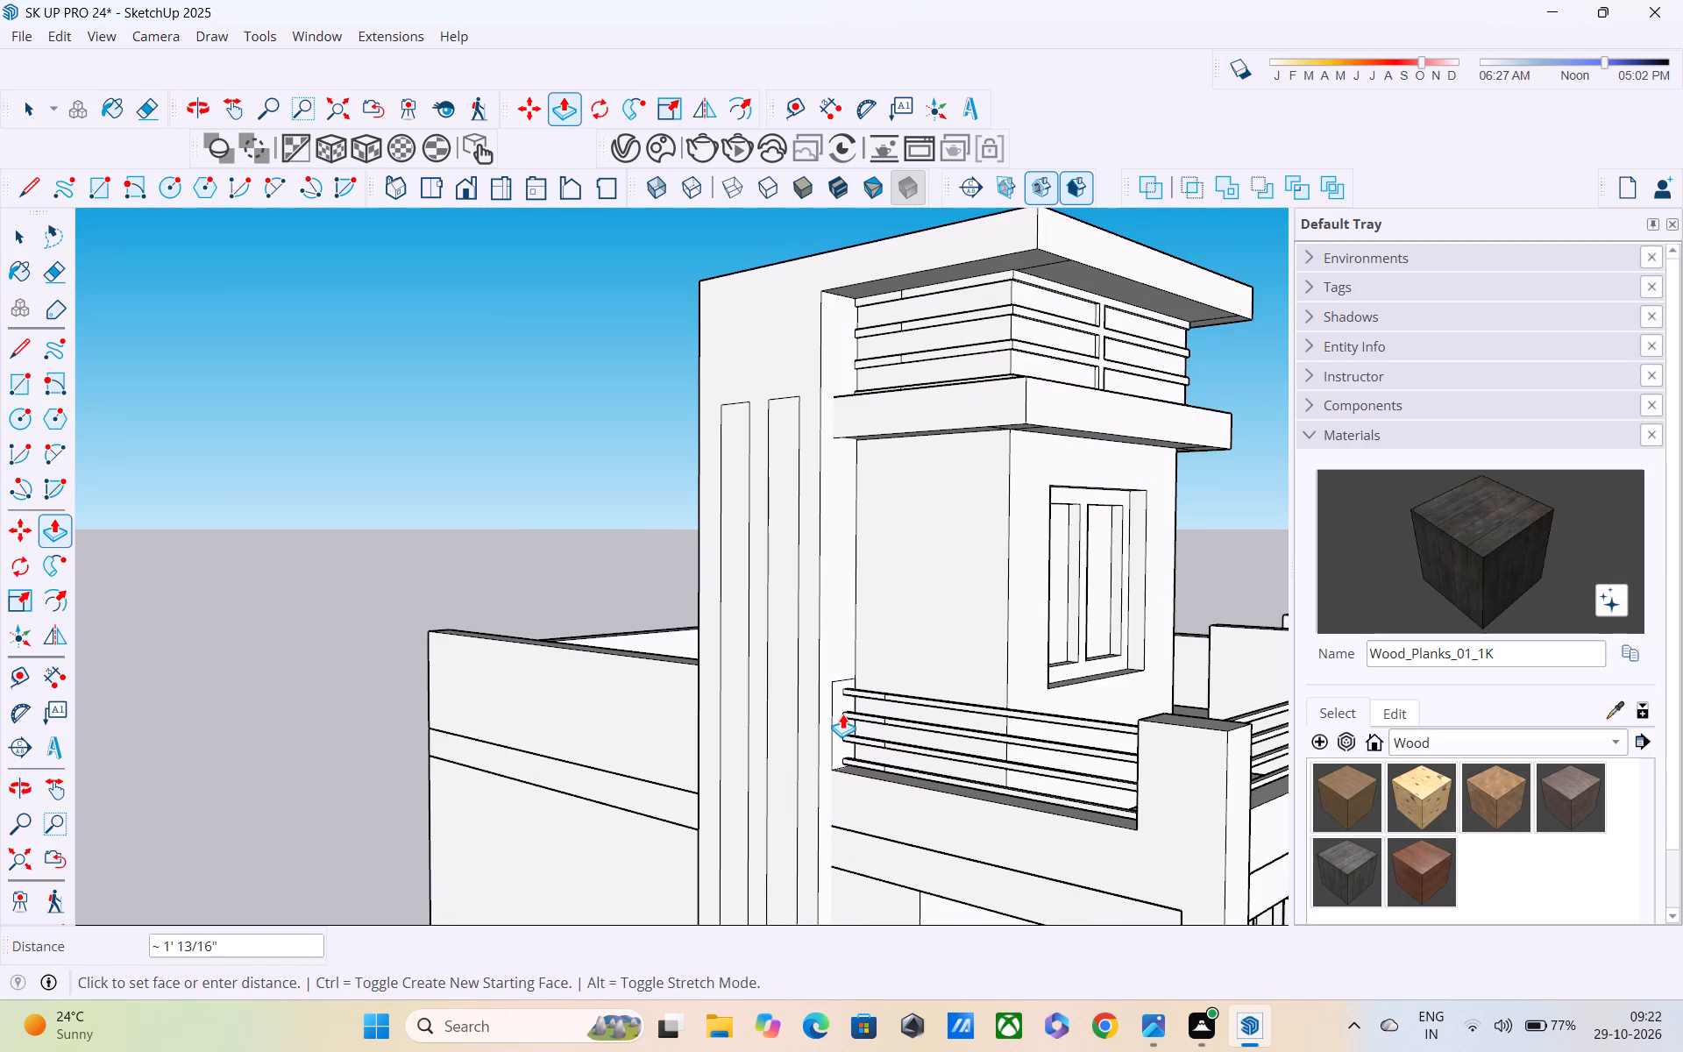
scroll(831, 712, down, 3)
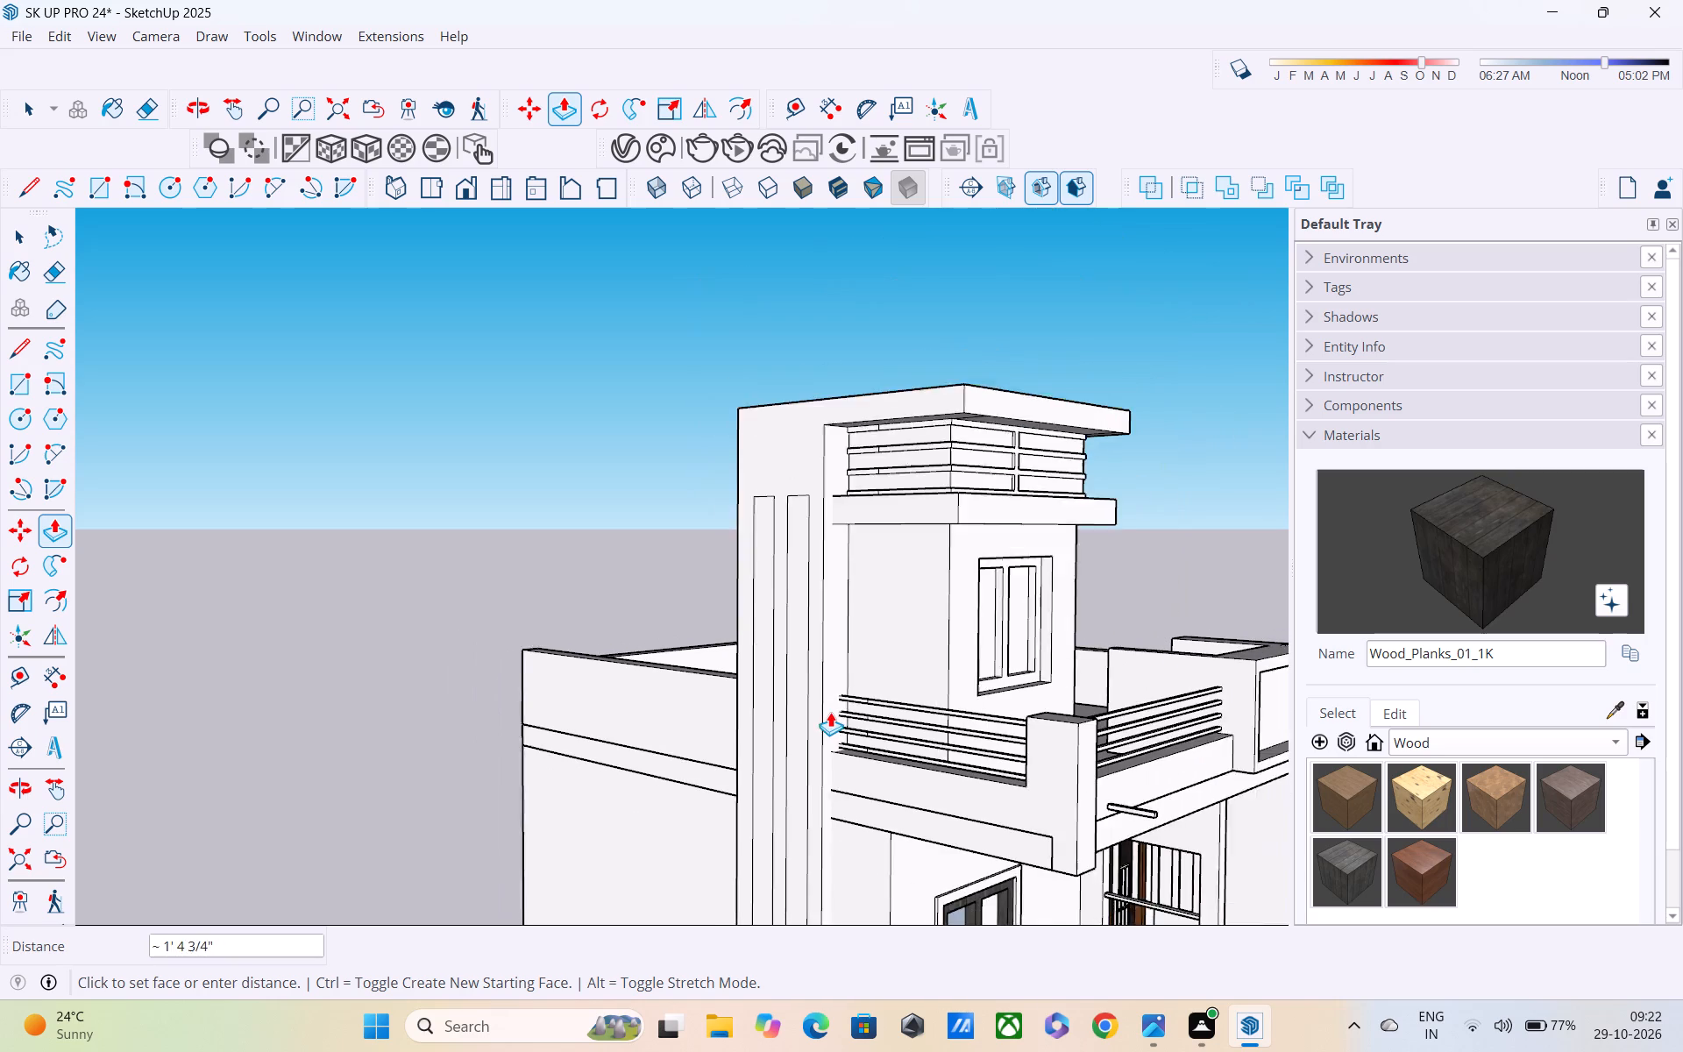
scroll(830, 712, down, 2)
scroll(884, 766, up, 1)
middle_click(898, 785)
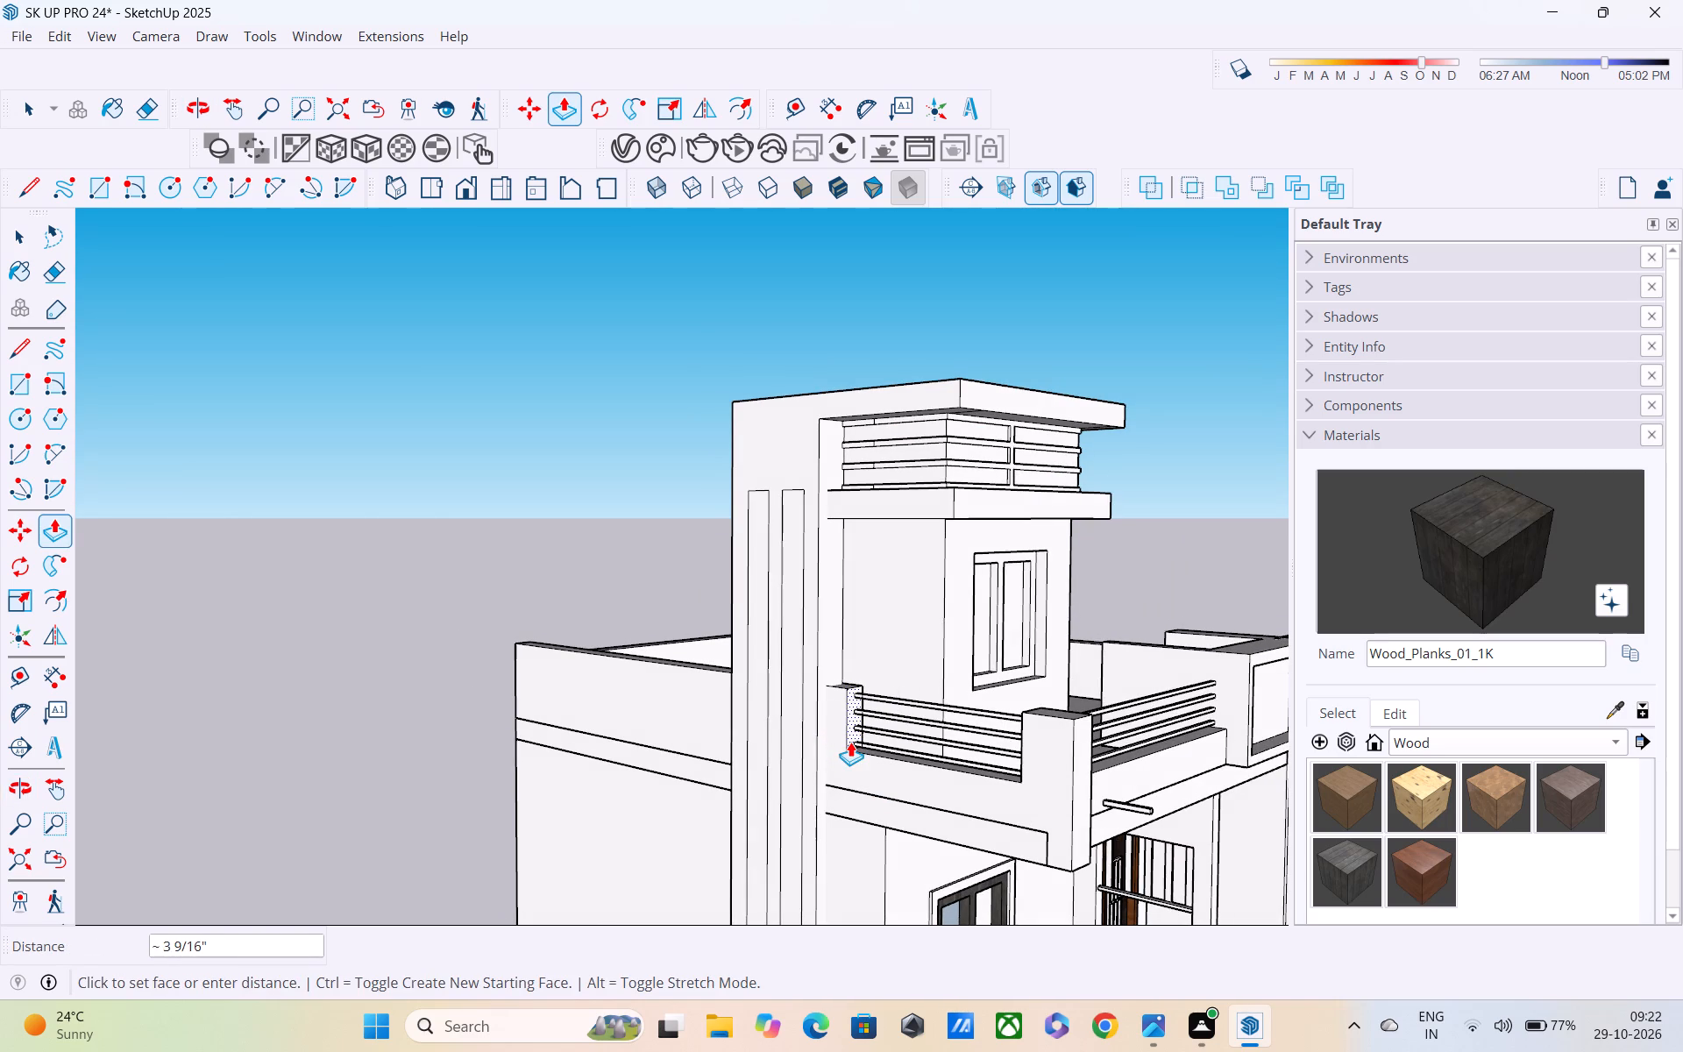
scroll(850, 742, up, 1)
click(850, 742)
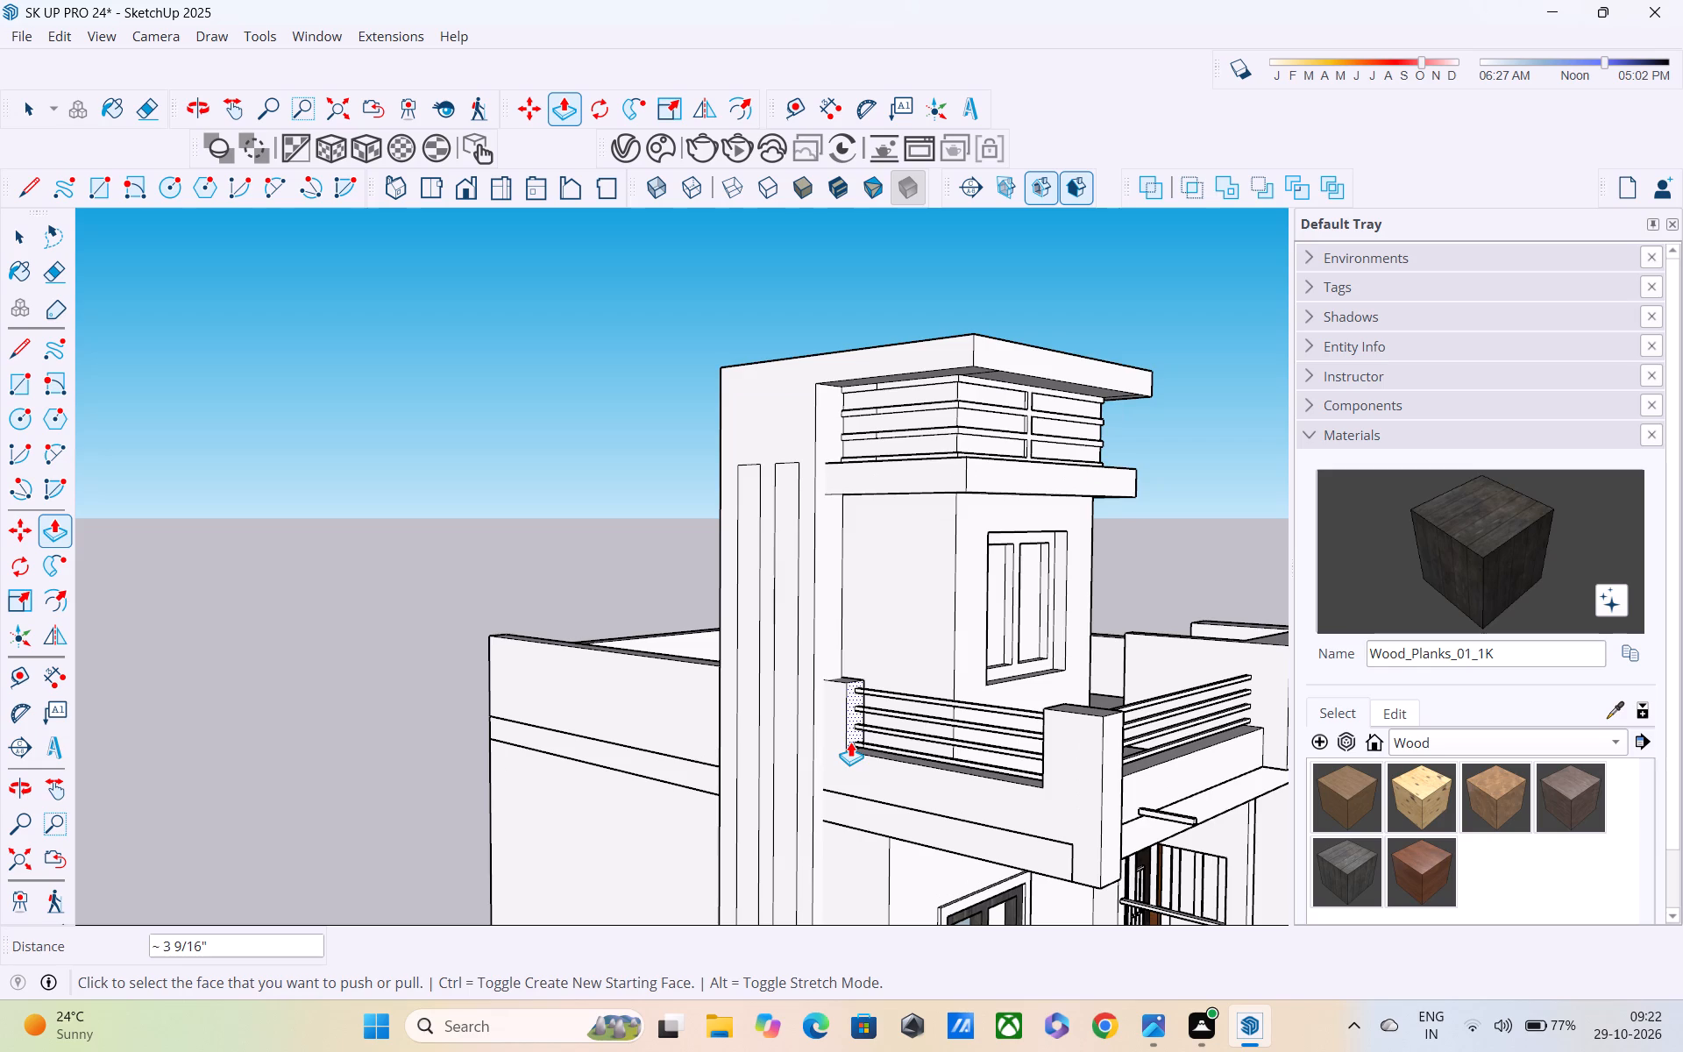
scroll(858, 736, down, 6)
key(space)
Draw a rectangle about 8' 2 3/8" by 1' 9 7/8" on the ground-floor side wall, from its bottom porch-side corner.
middle_drag(742, 736, 848, 824)
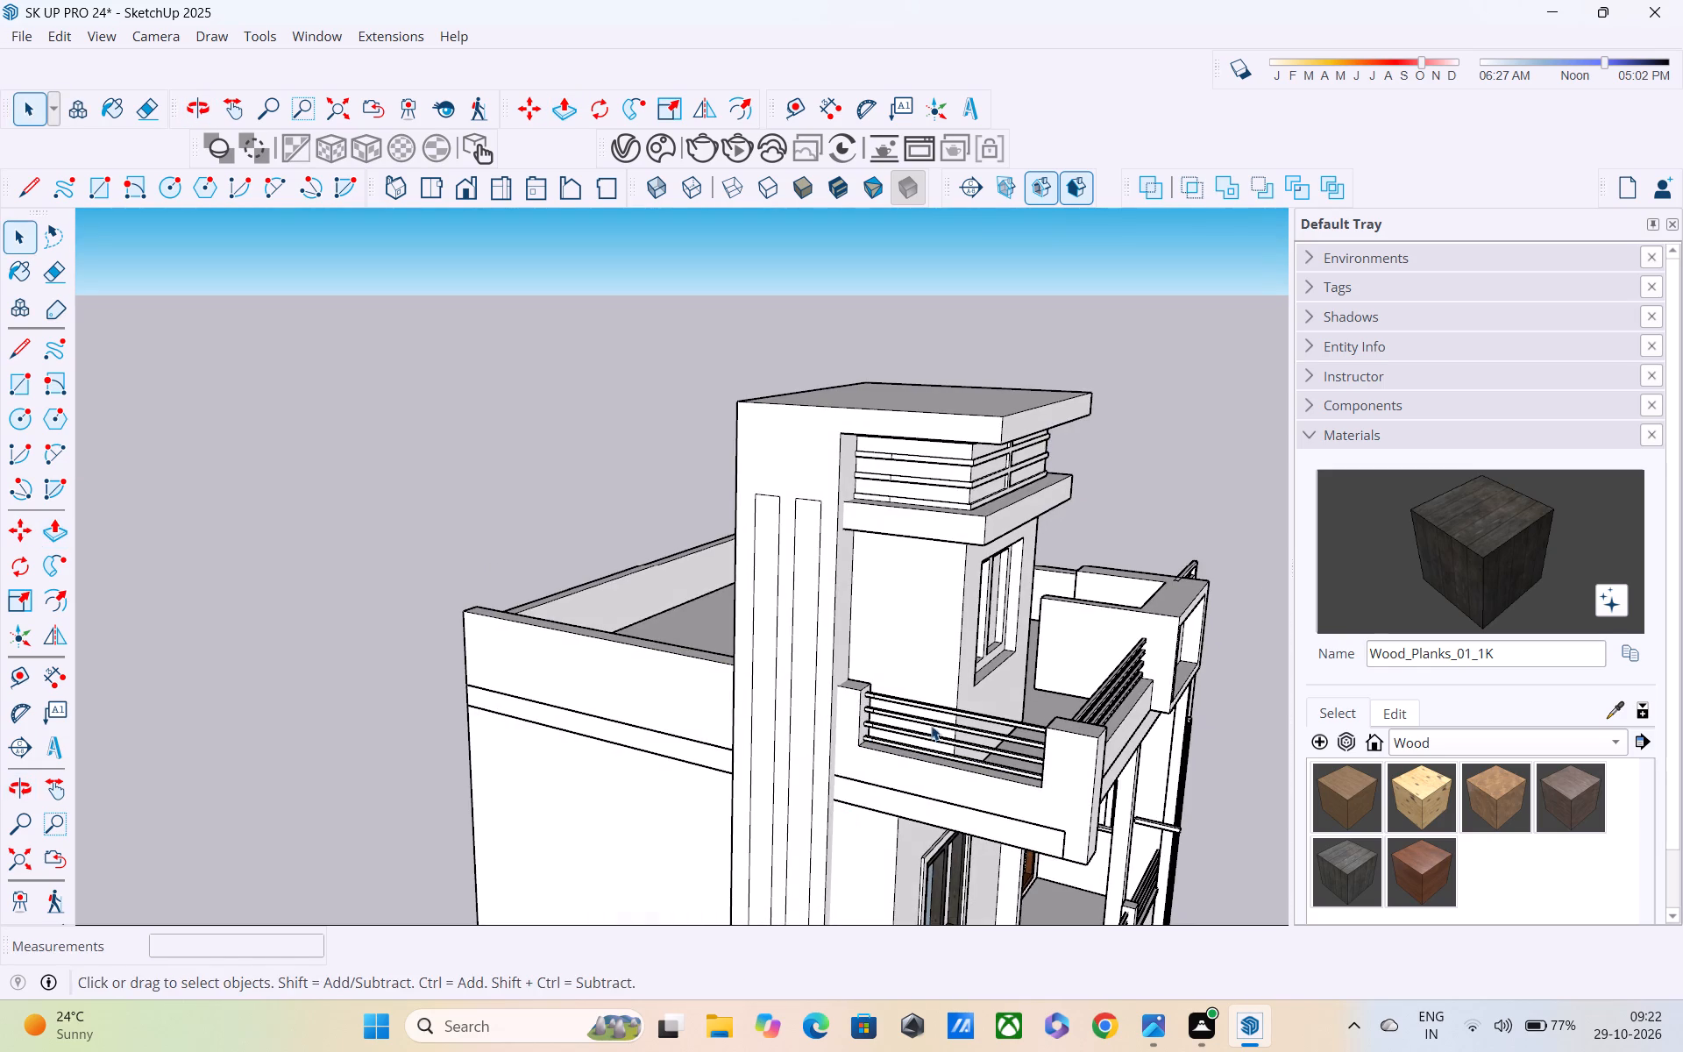
middle_drag(927, 717, 927, 573)
scroll(913, 608, down, 6)
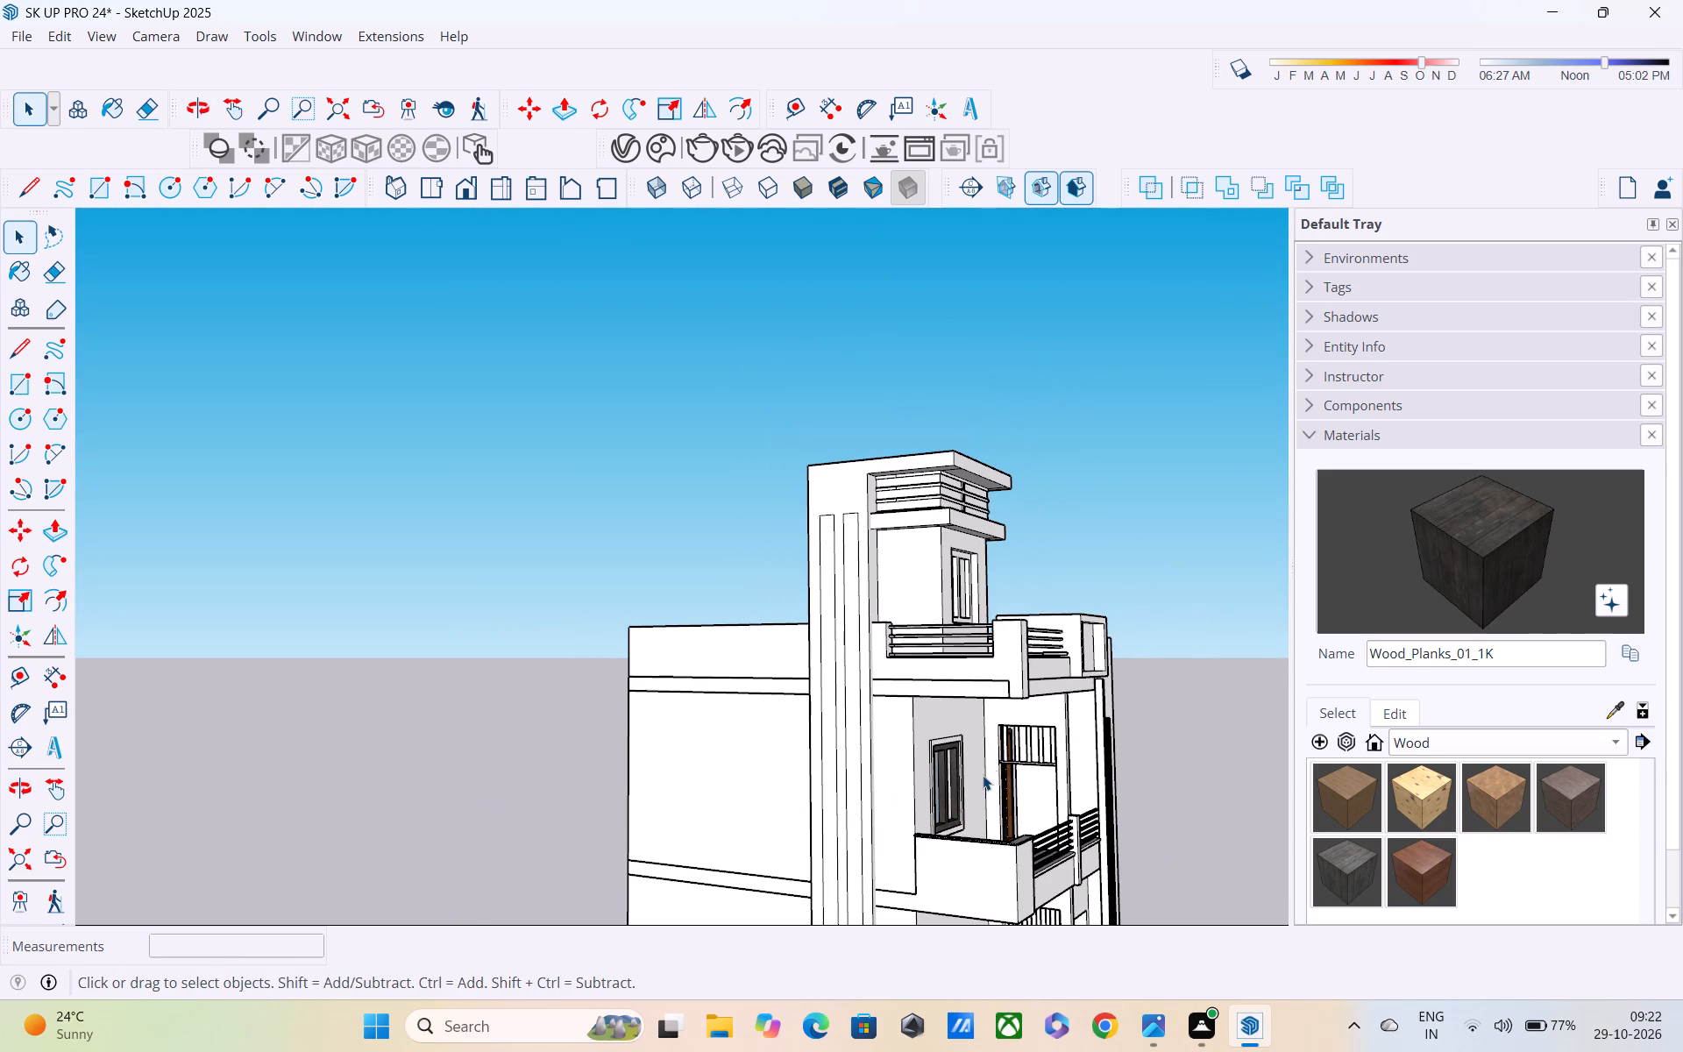
shift+middle_drag(982, 774, 856, 516)
middle_drag(834, 707, 891, 762)
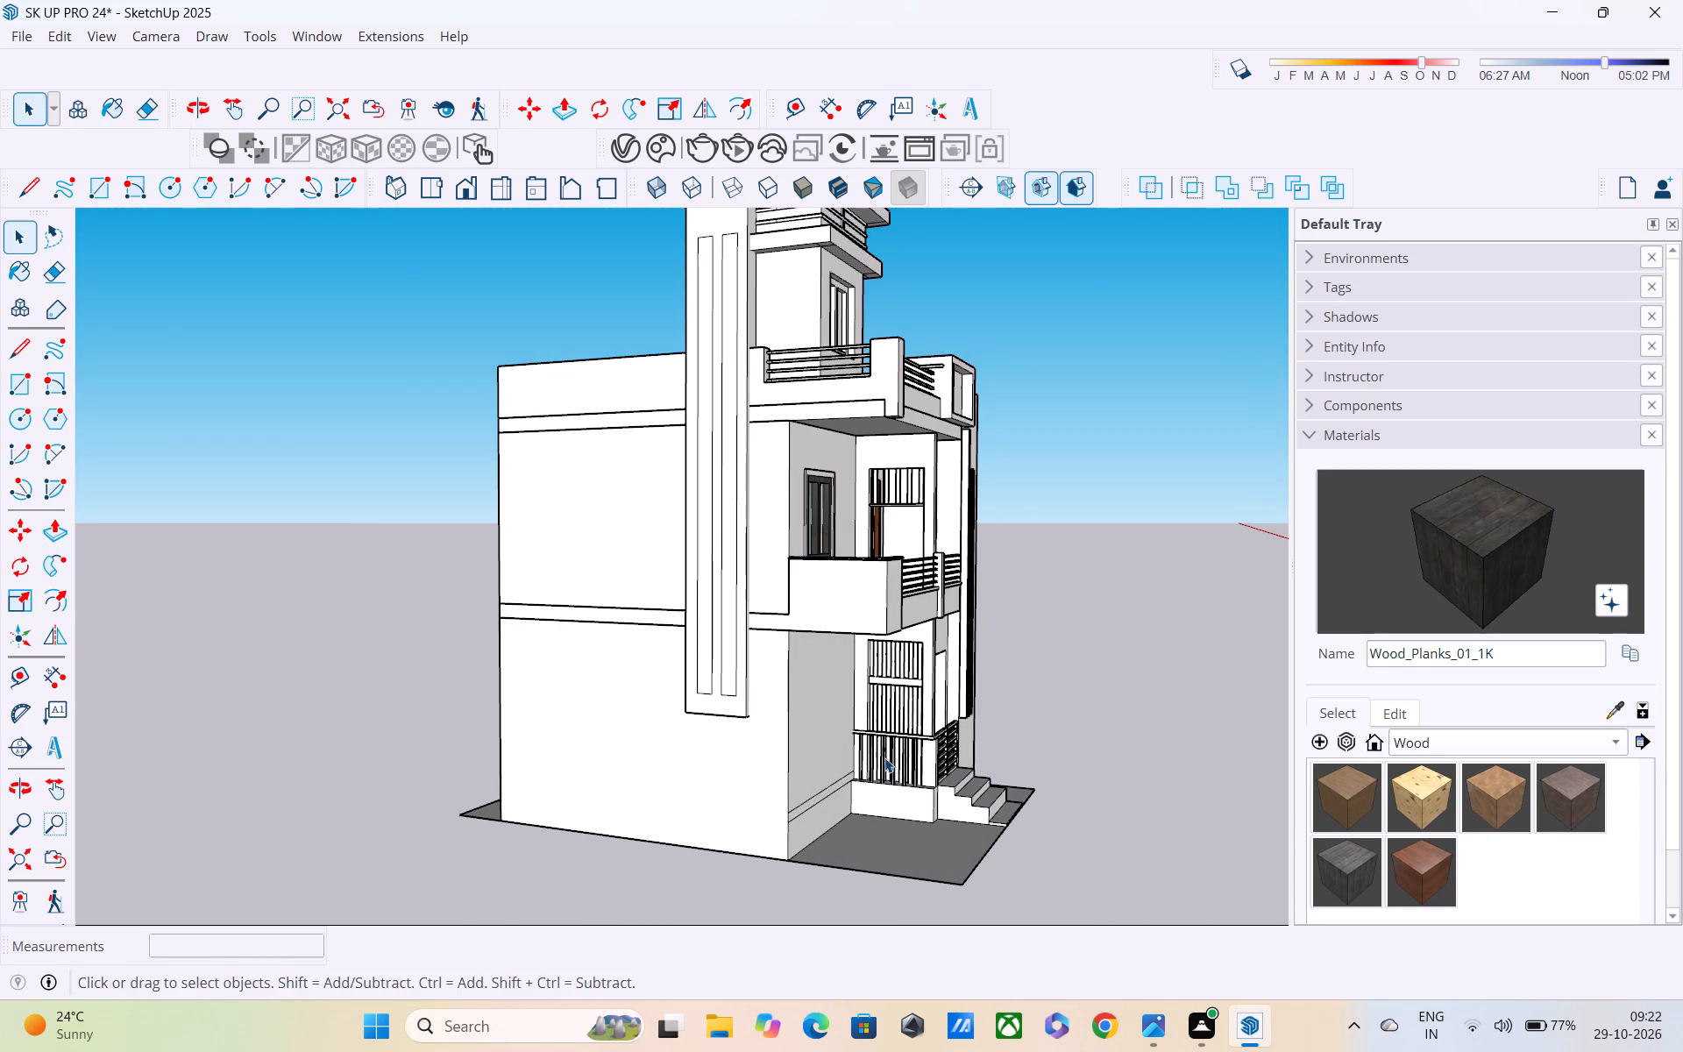
key(r)
scroll(829, 816, up, 3)
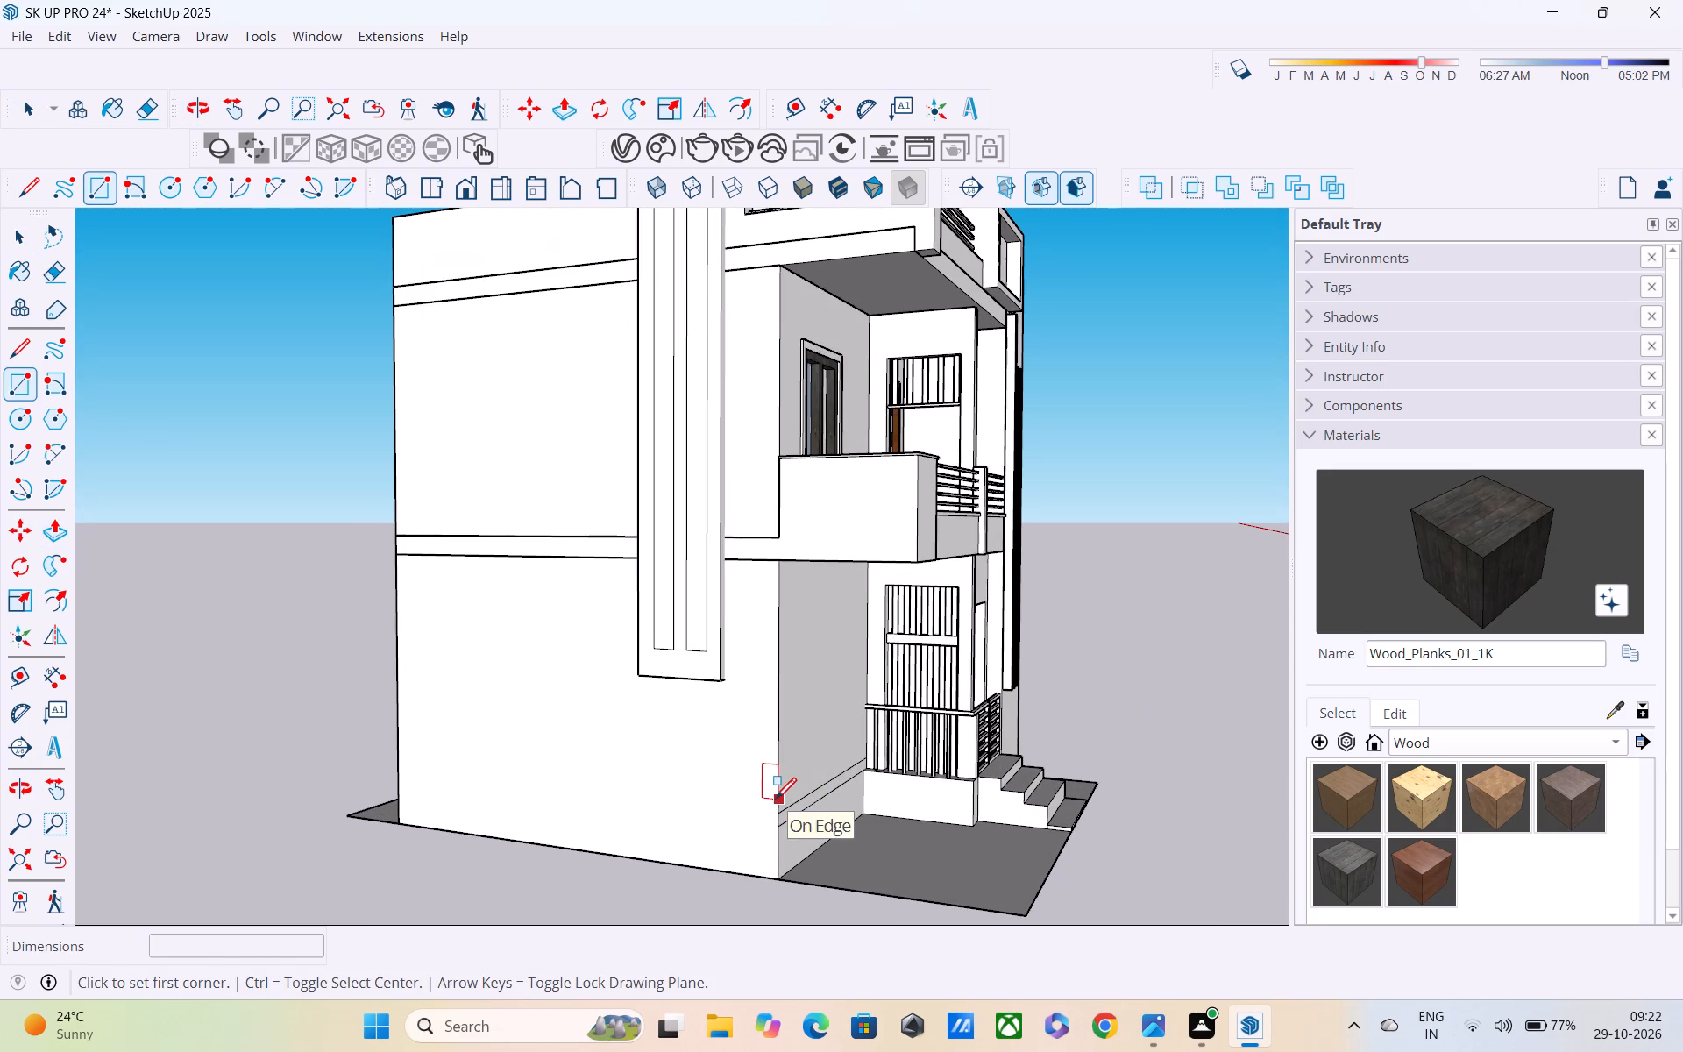
middle_drag(777, 792, 922, 714)
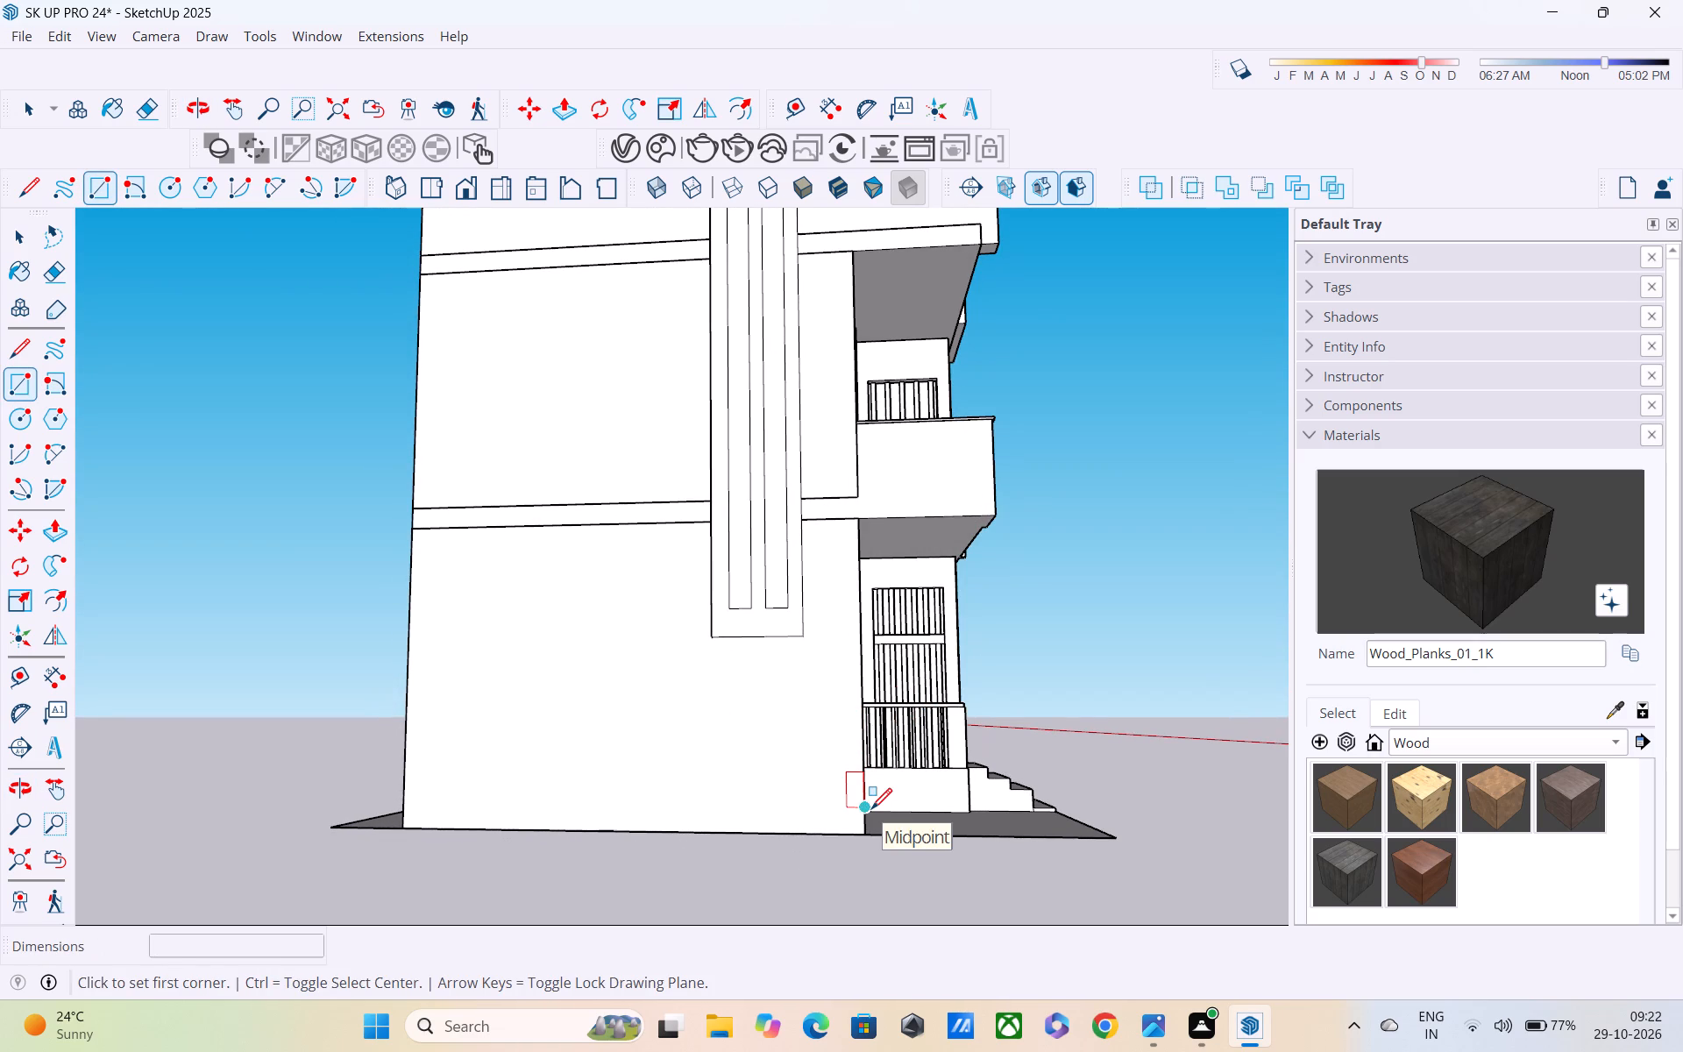
click(861, 828)
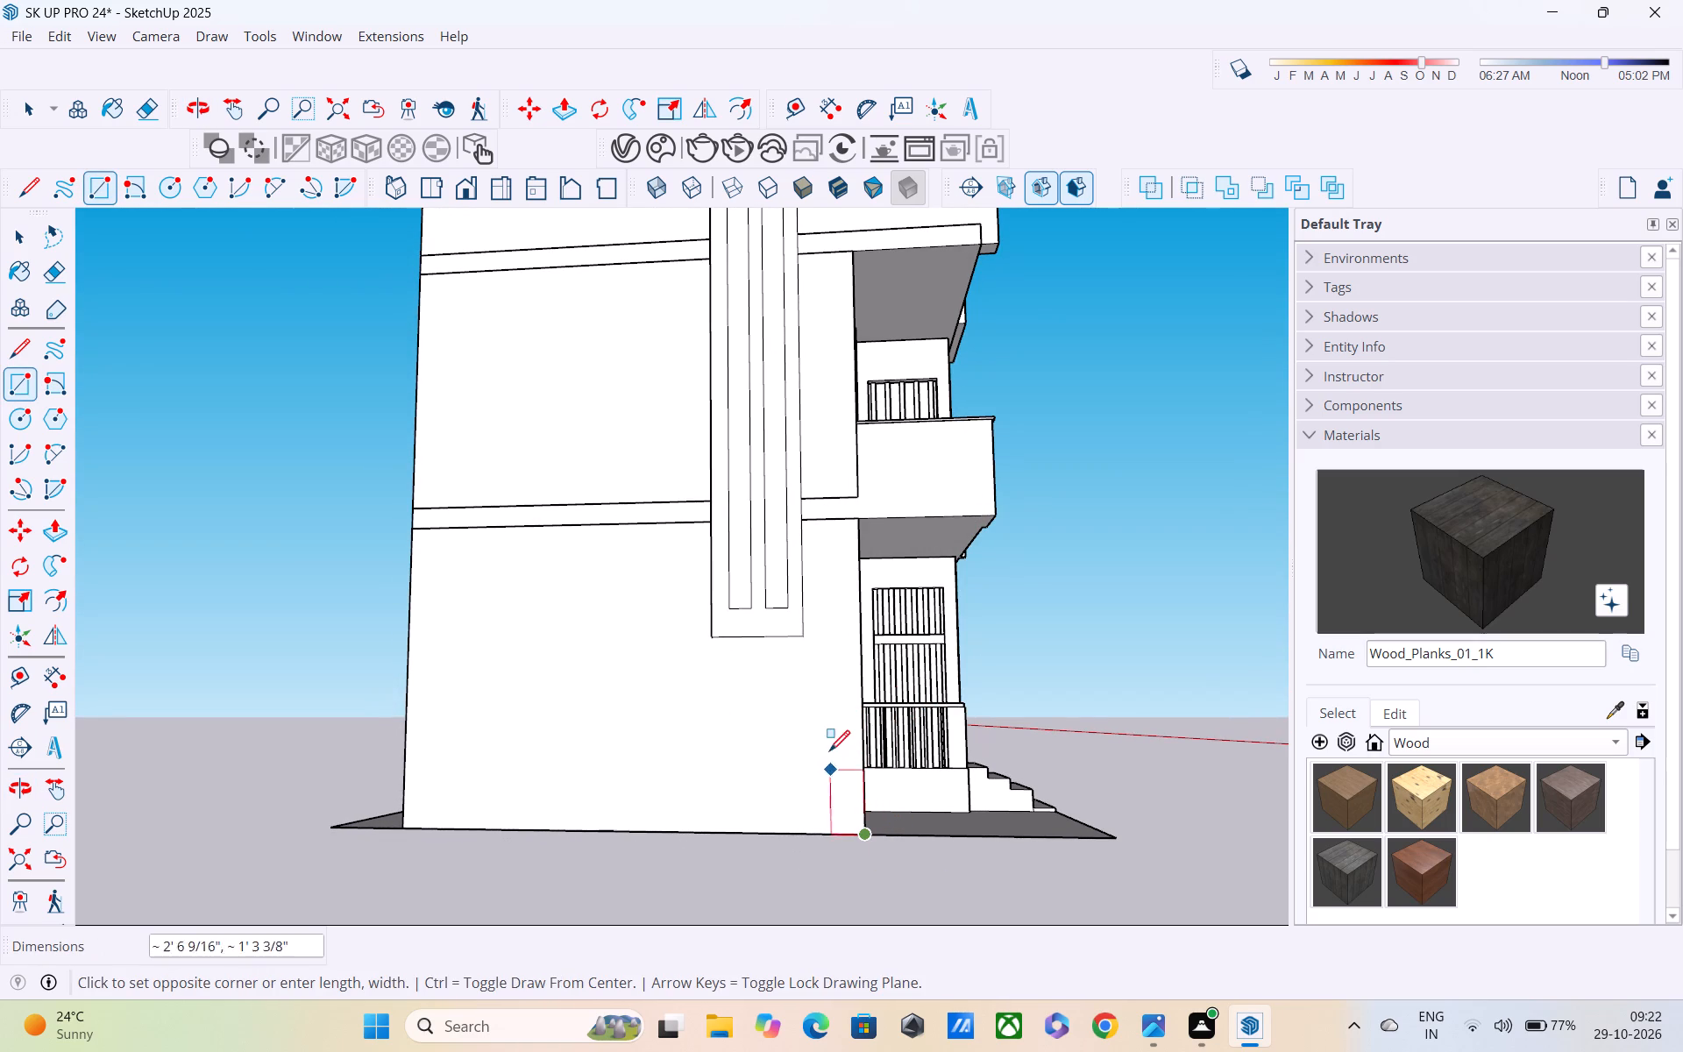
click(813, 617)
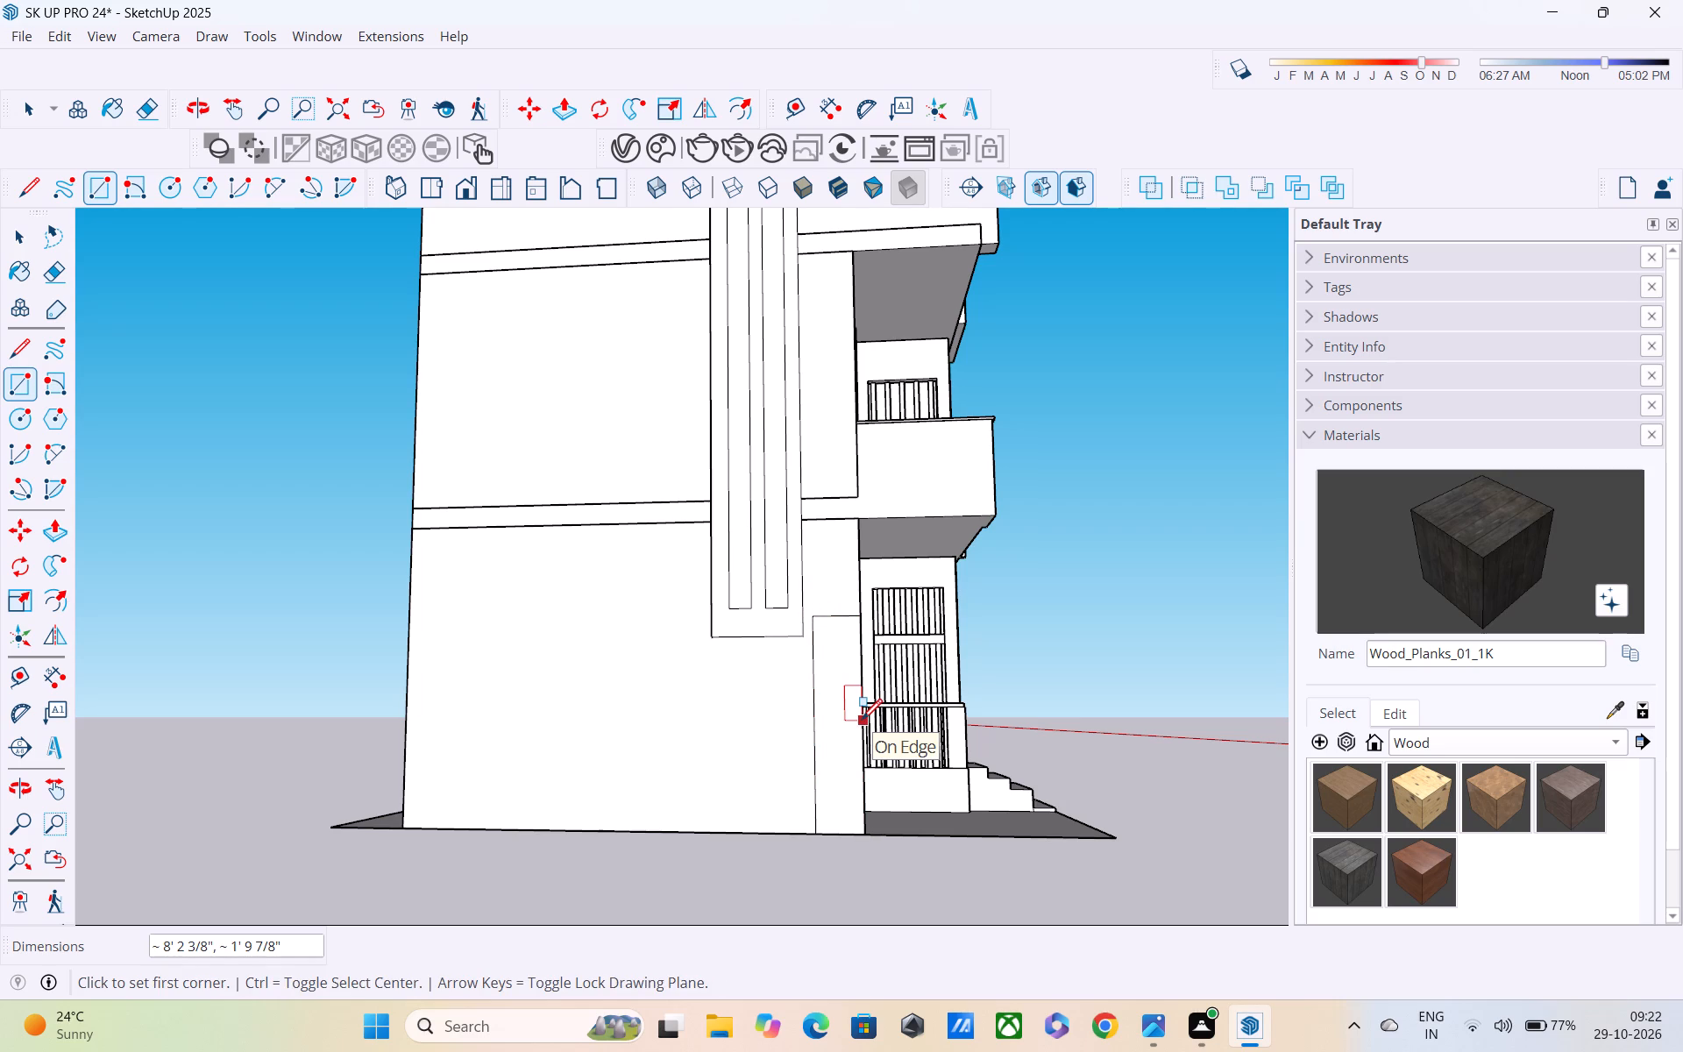
Offset the side-wall rectangle's outline inward by 1".
key(f)
click(840, 760)
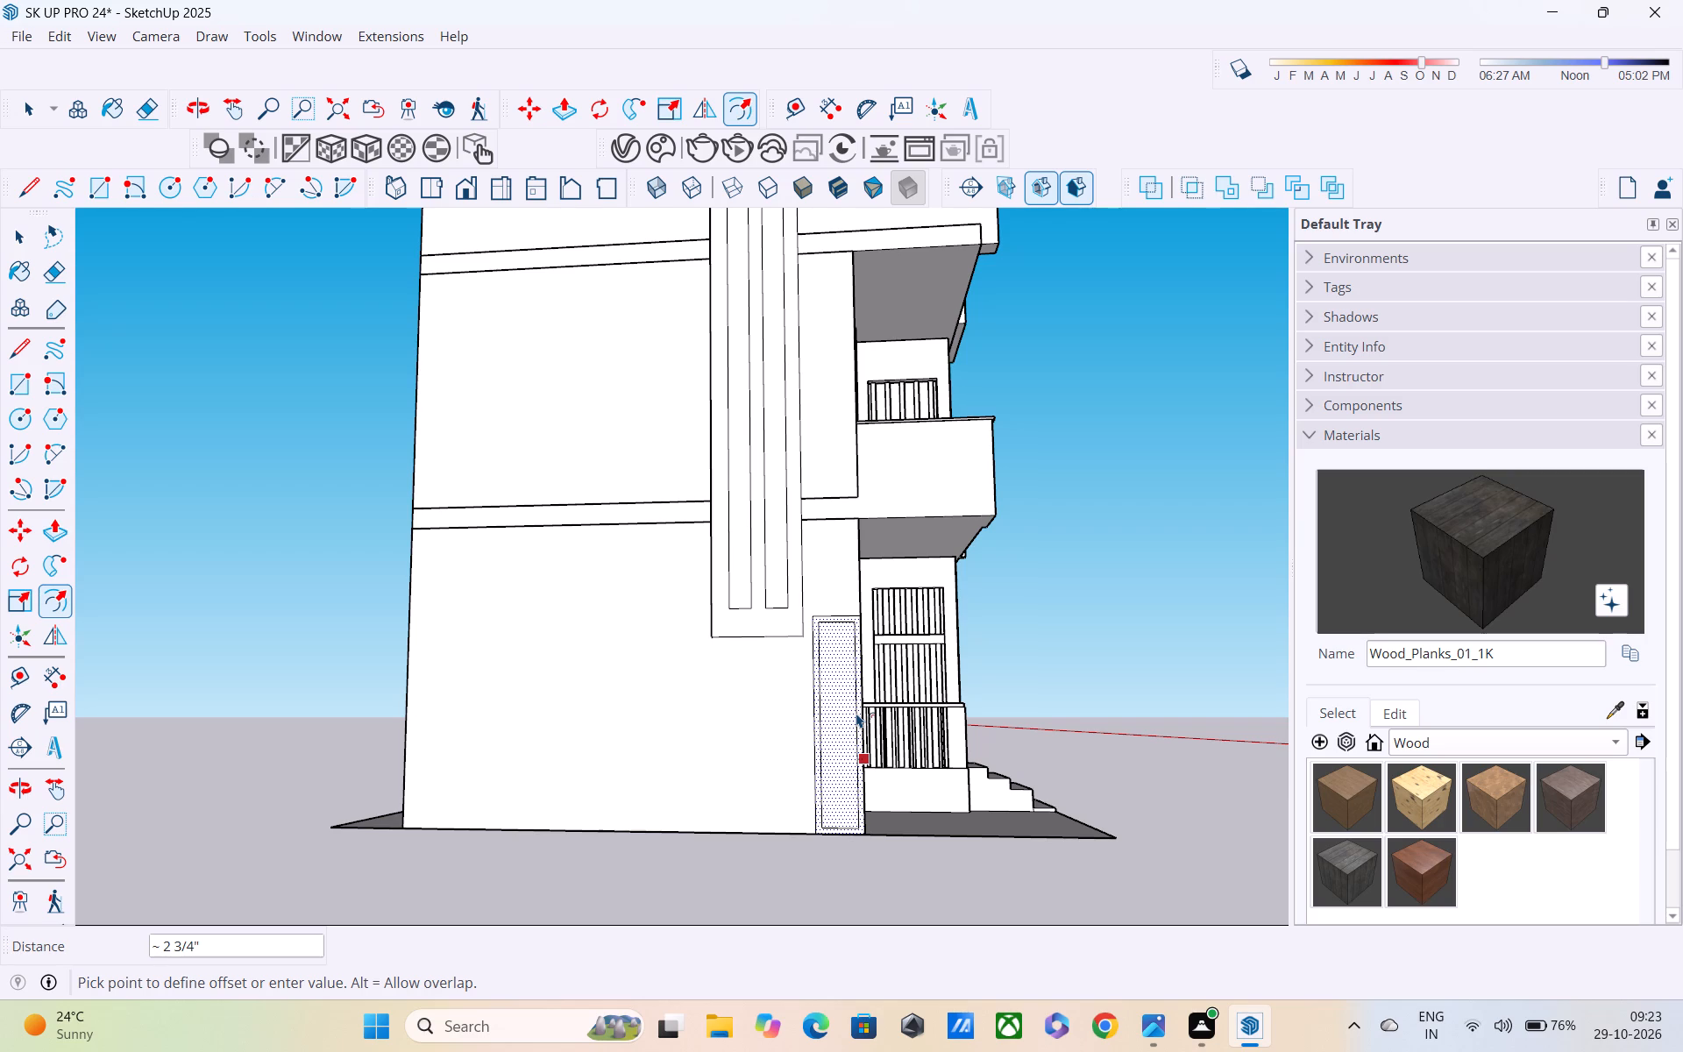
text(1")
key(Return)
scroll(856, 713, up, 7)
middle_drag(828, 653, 611, 715)
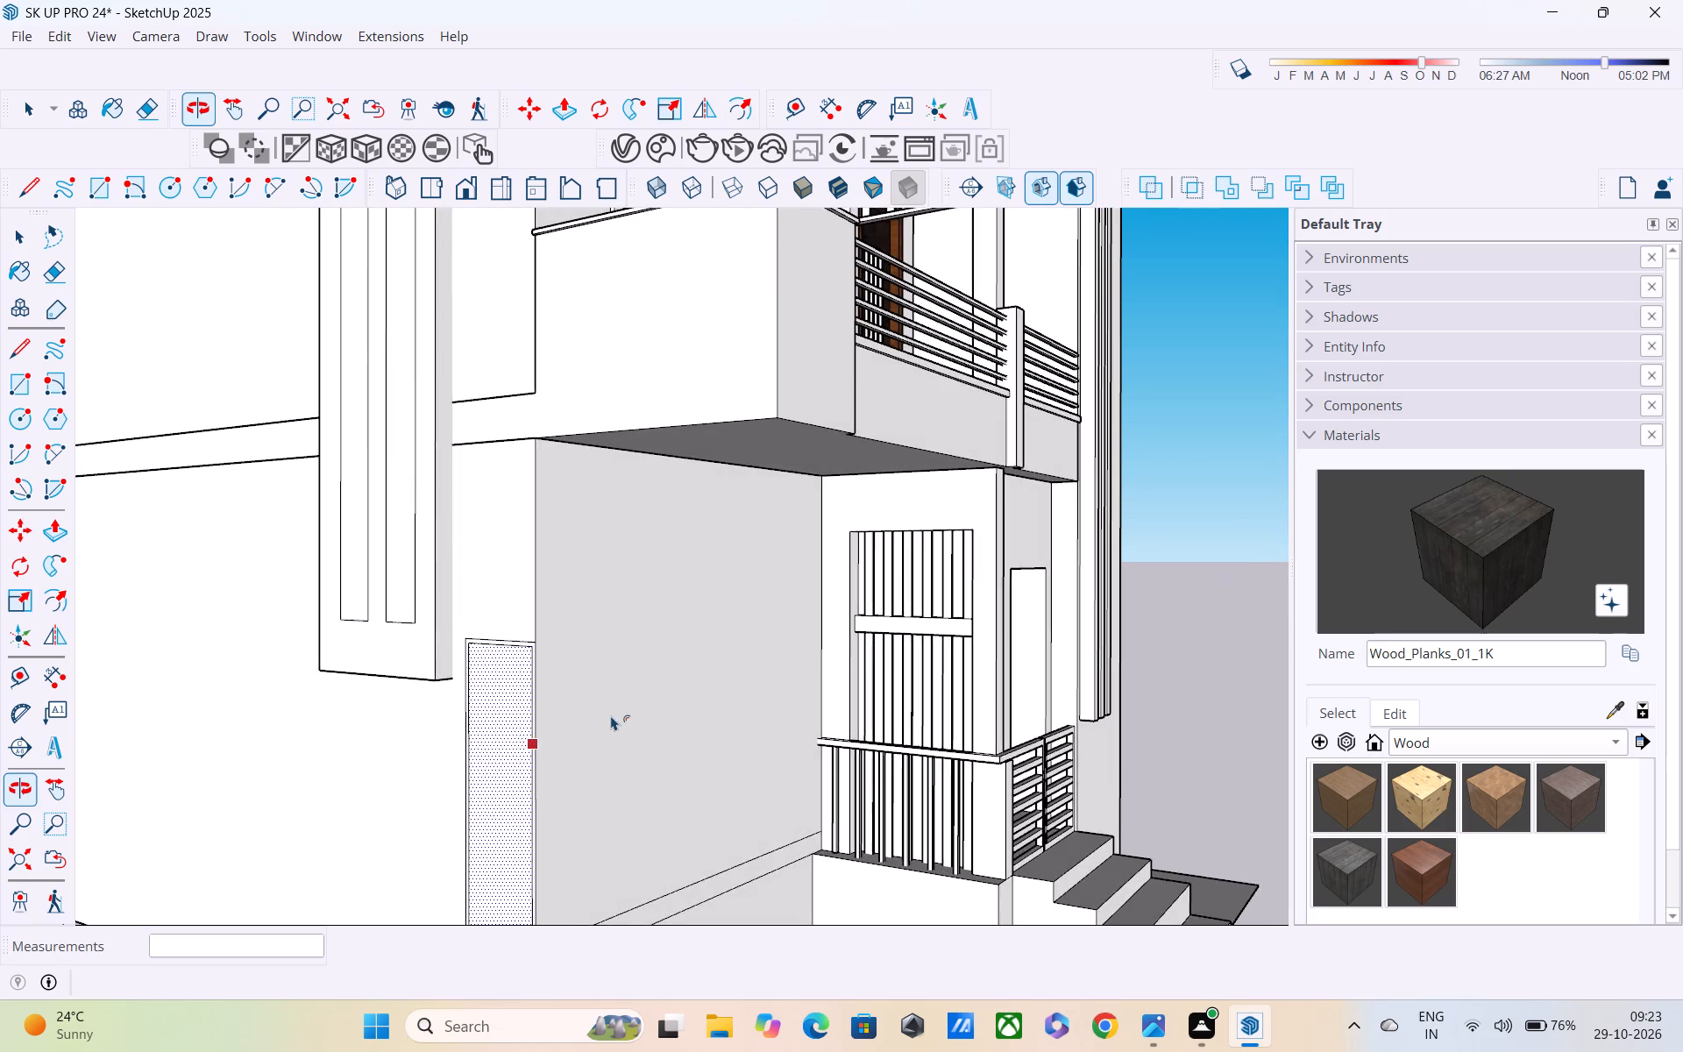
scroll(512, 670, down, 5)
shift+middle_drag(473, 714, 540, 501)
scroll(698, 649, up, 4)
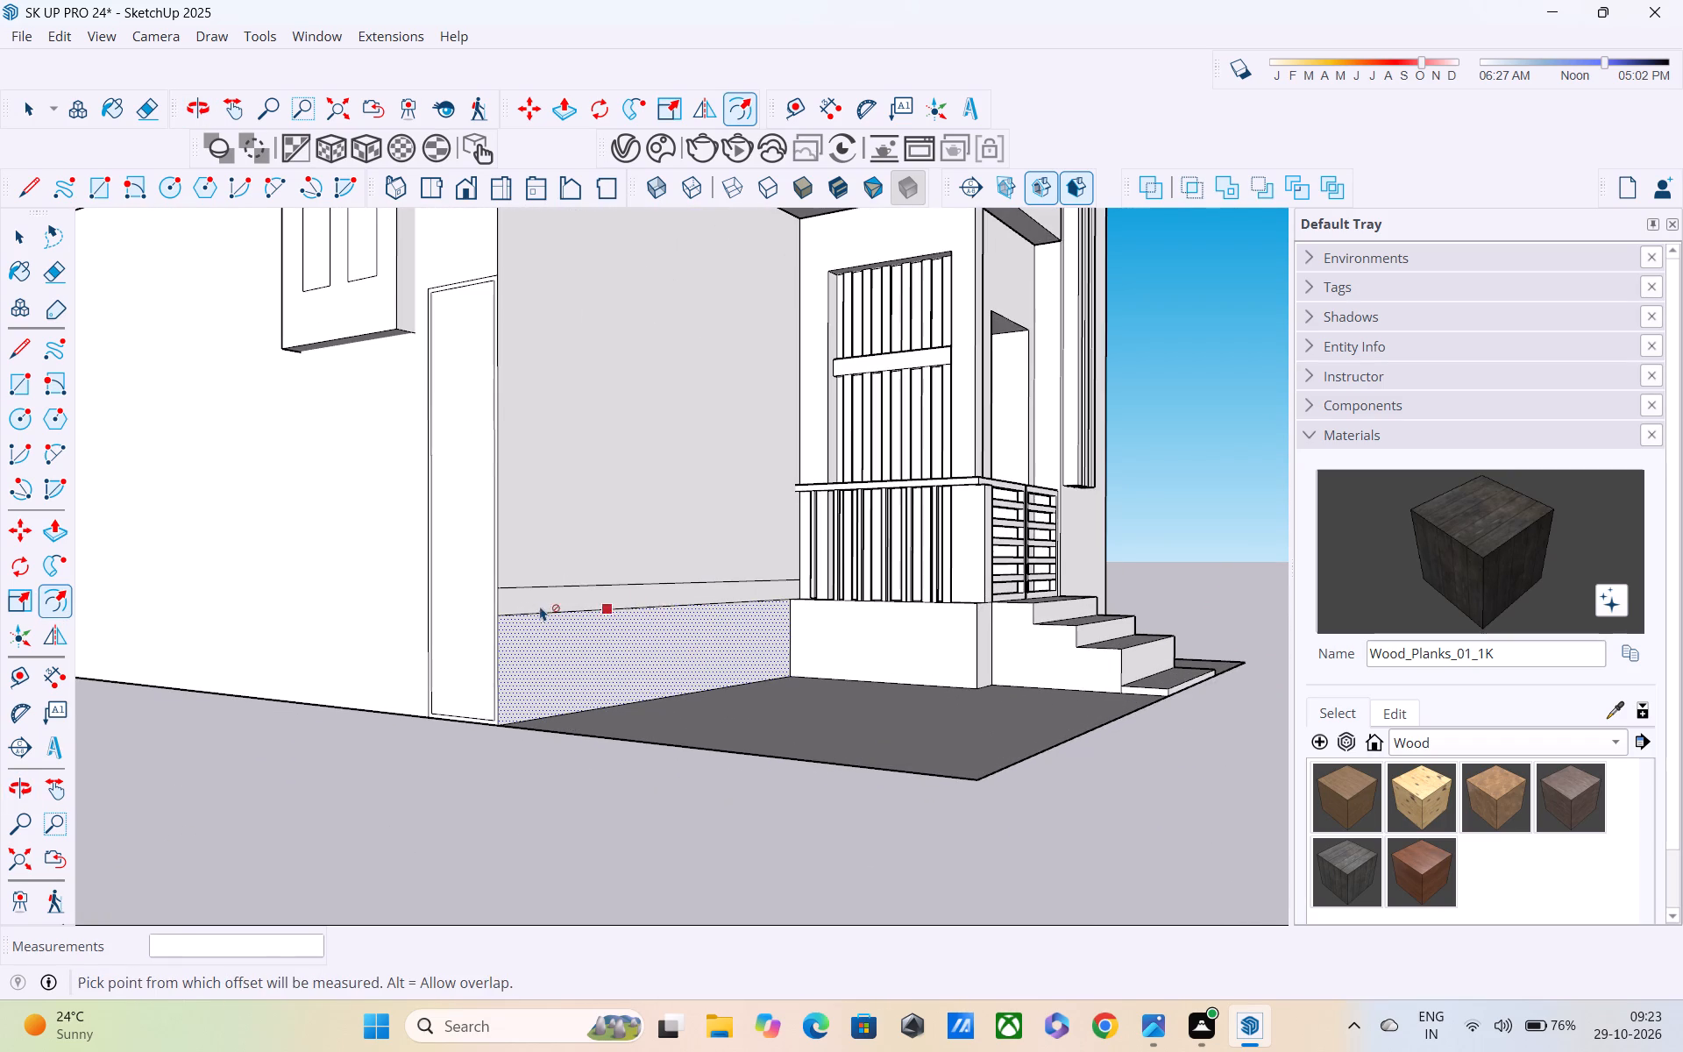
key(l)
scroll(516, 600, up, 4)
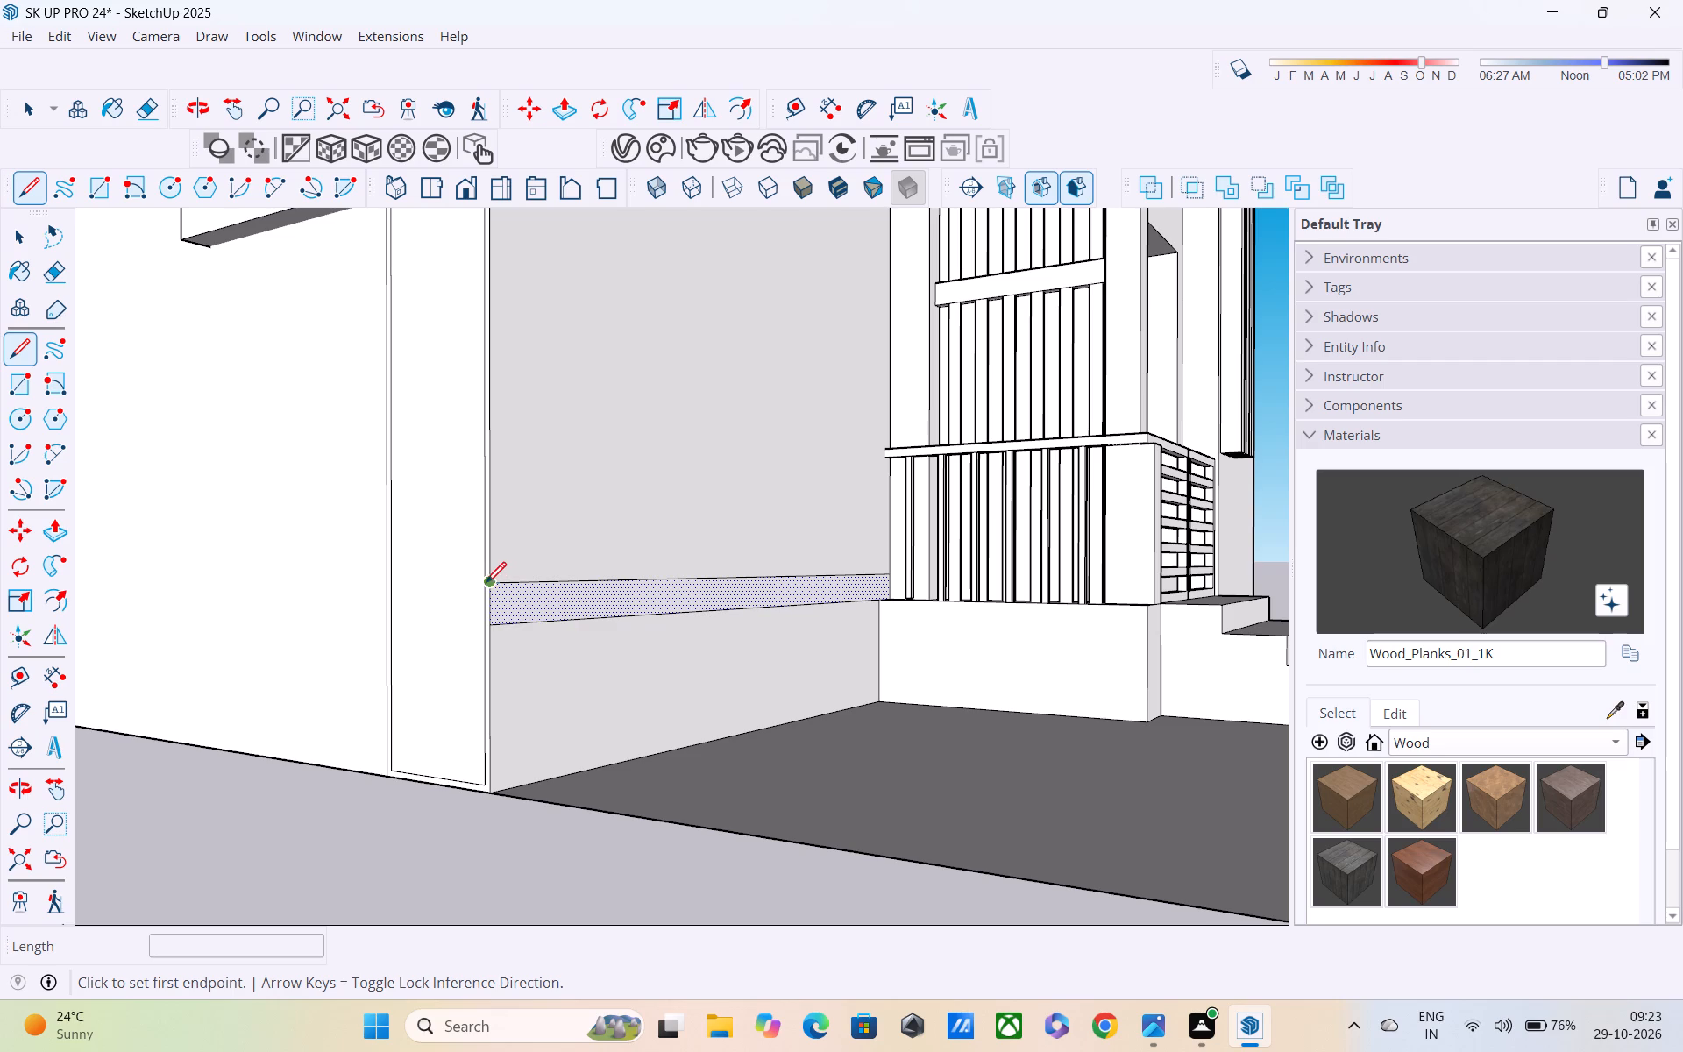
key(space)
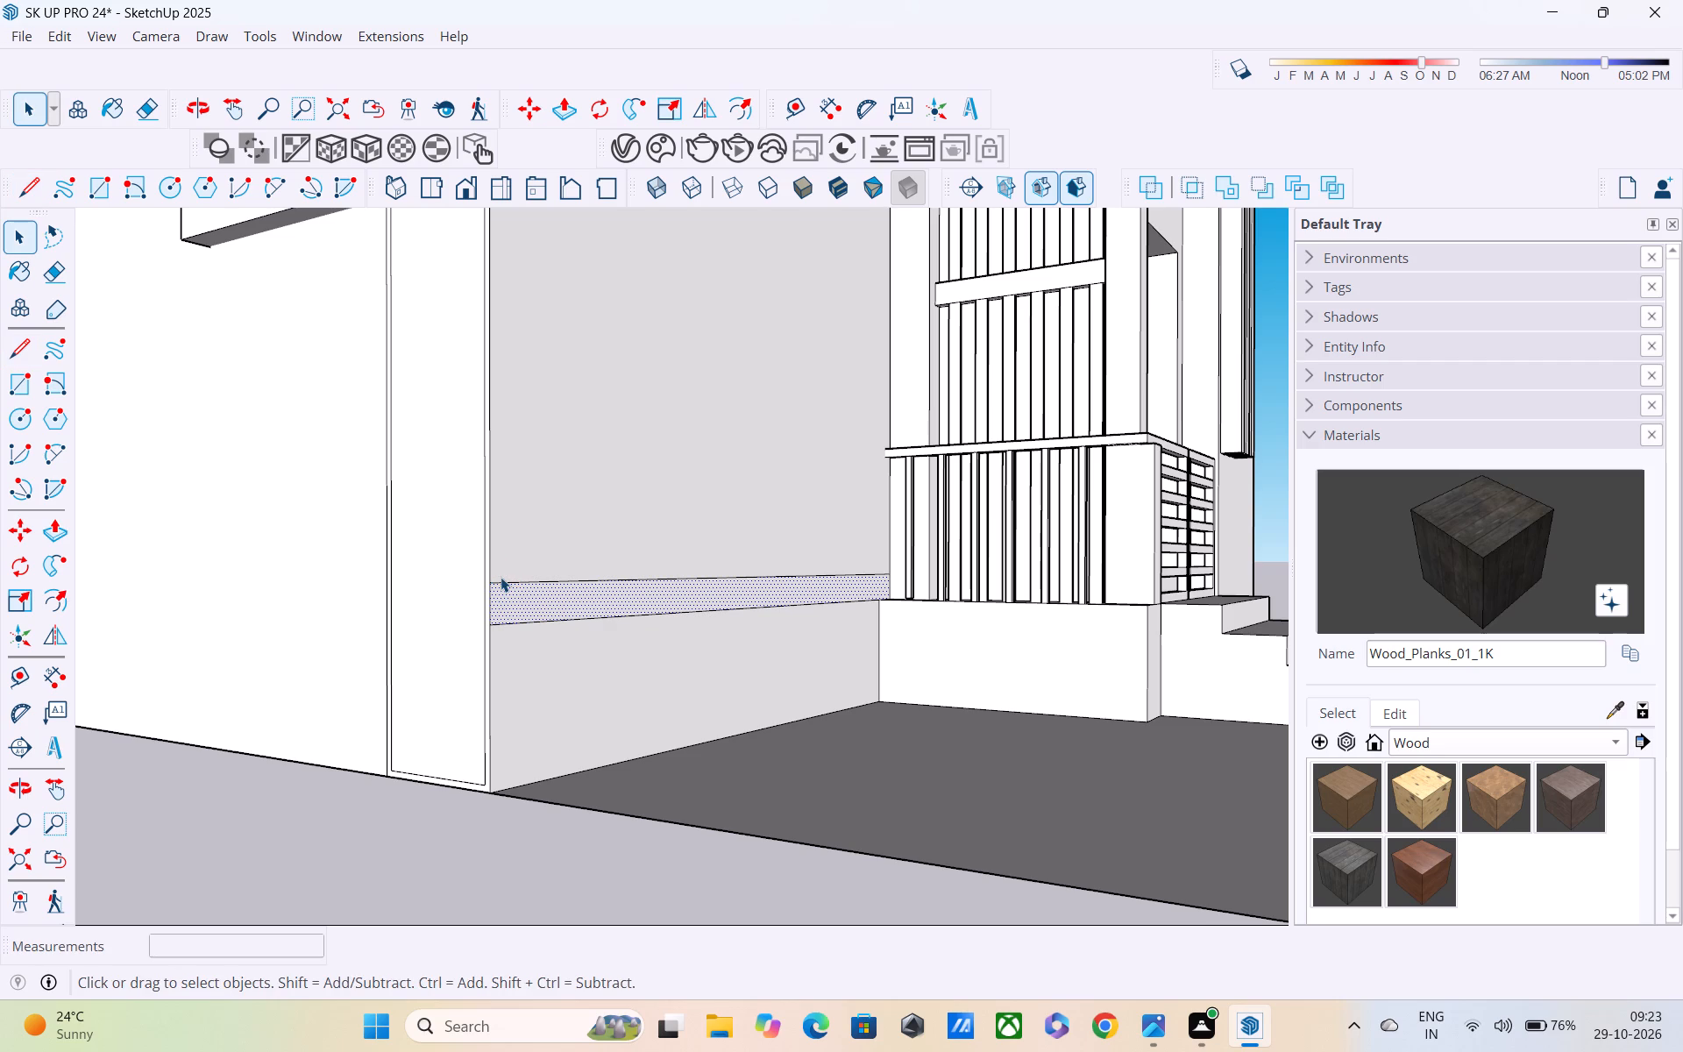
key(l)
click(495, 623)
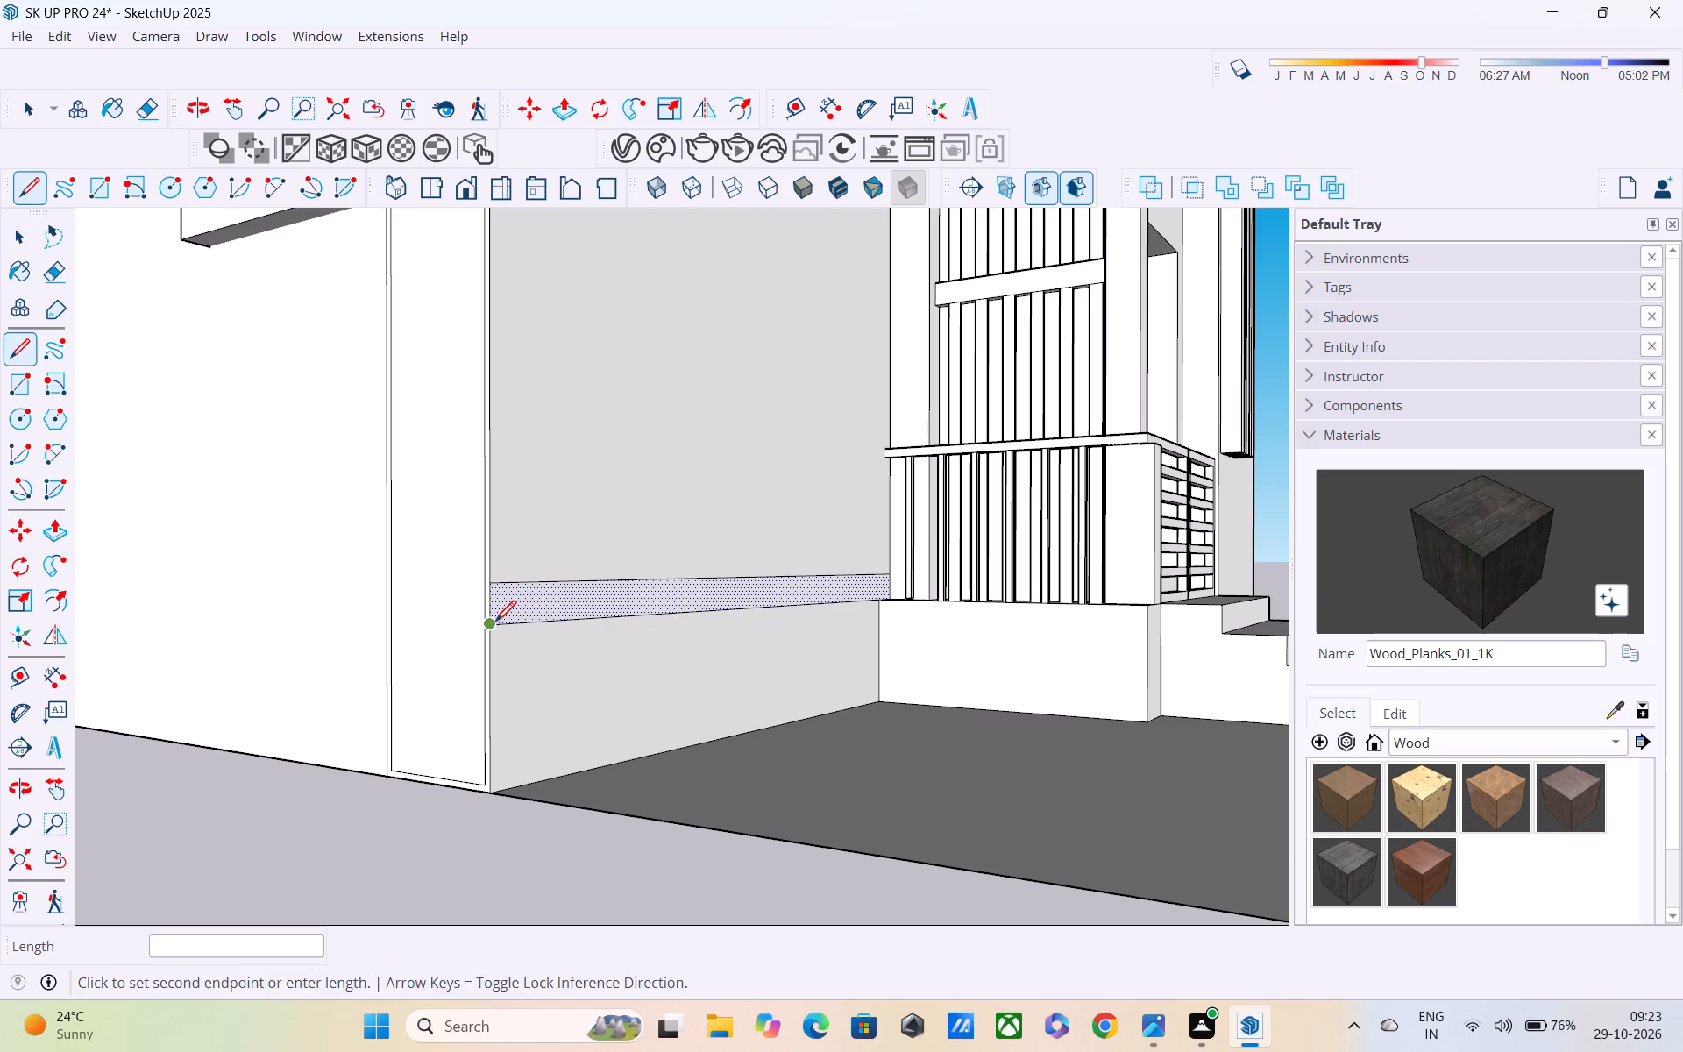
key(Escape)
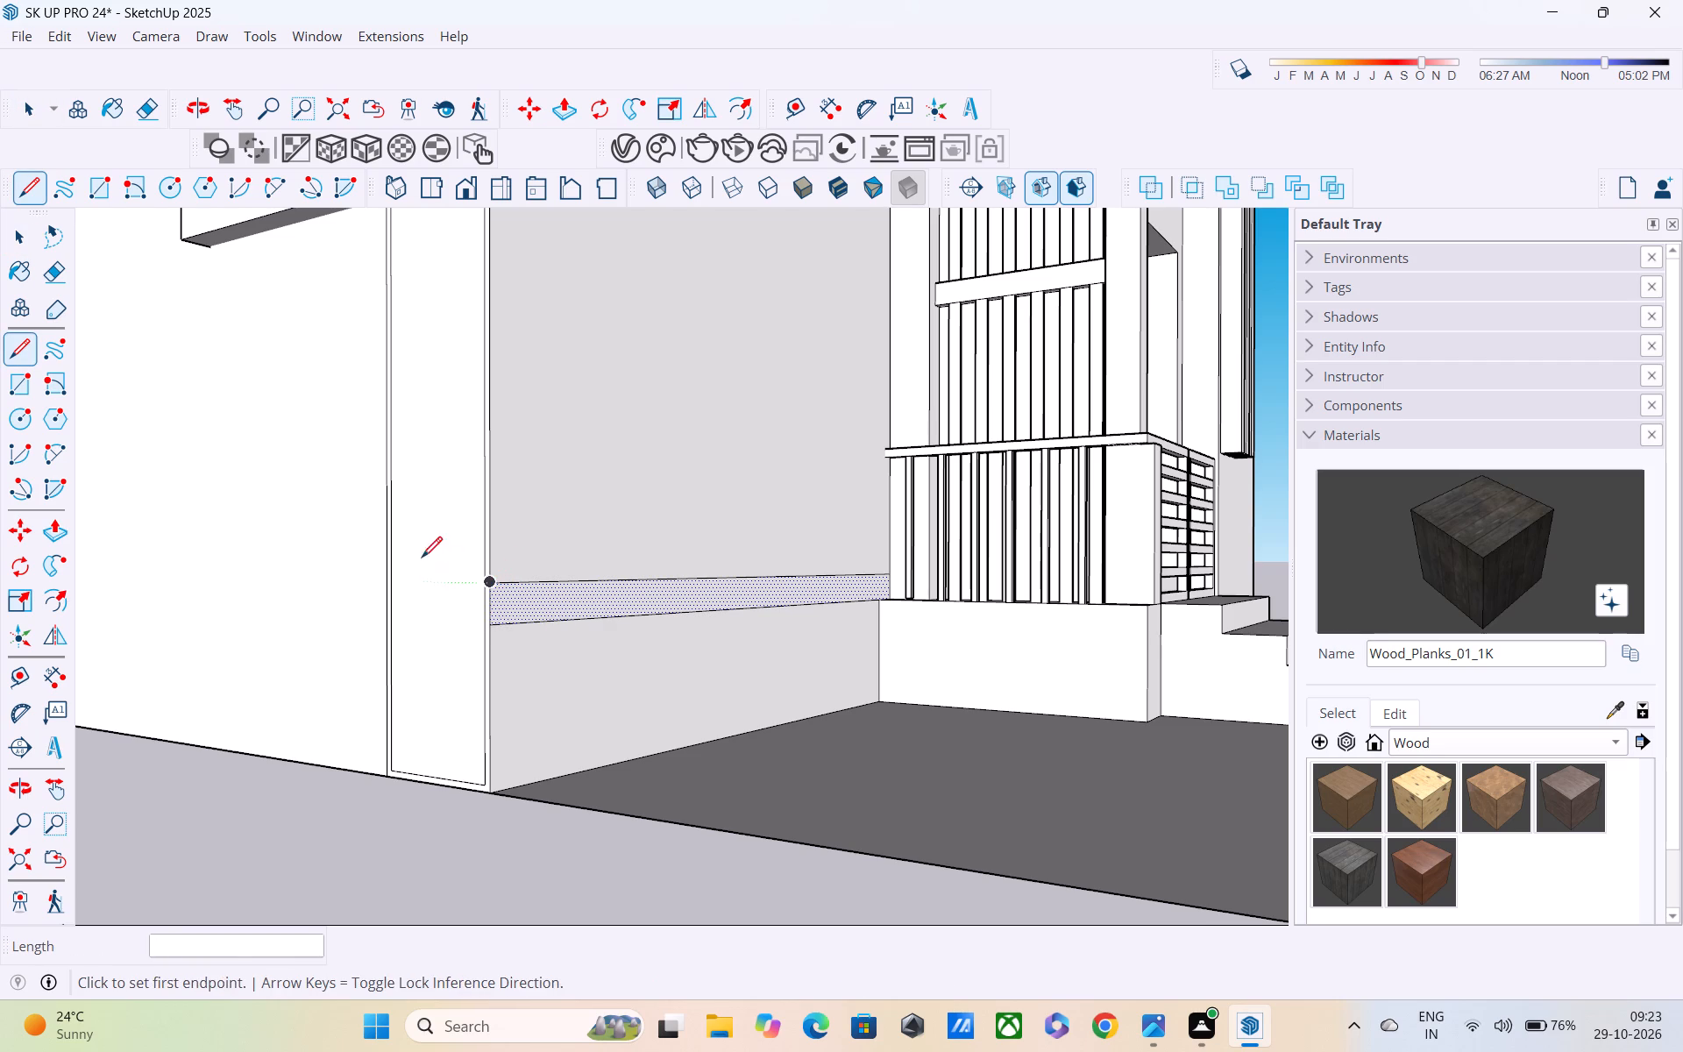
Copy the top edge of the side-wall panel's inner outline down by about 4".
middle_drag(421, 558, 547, 703)
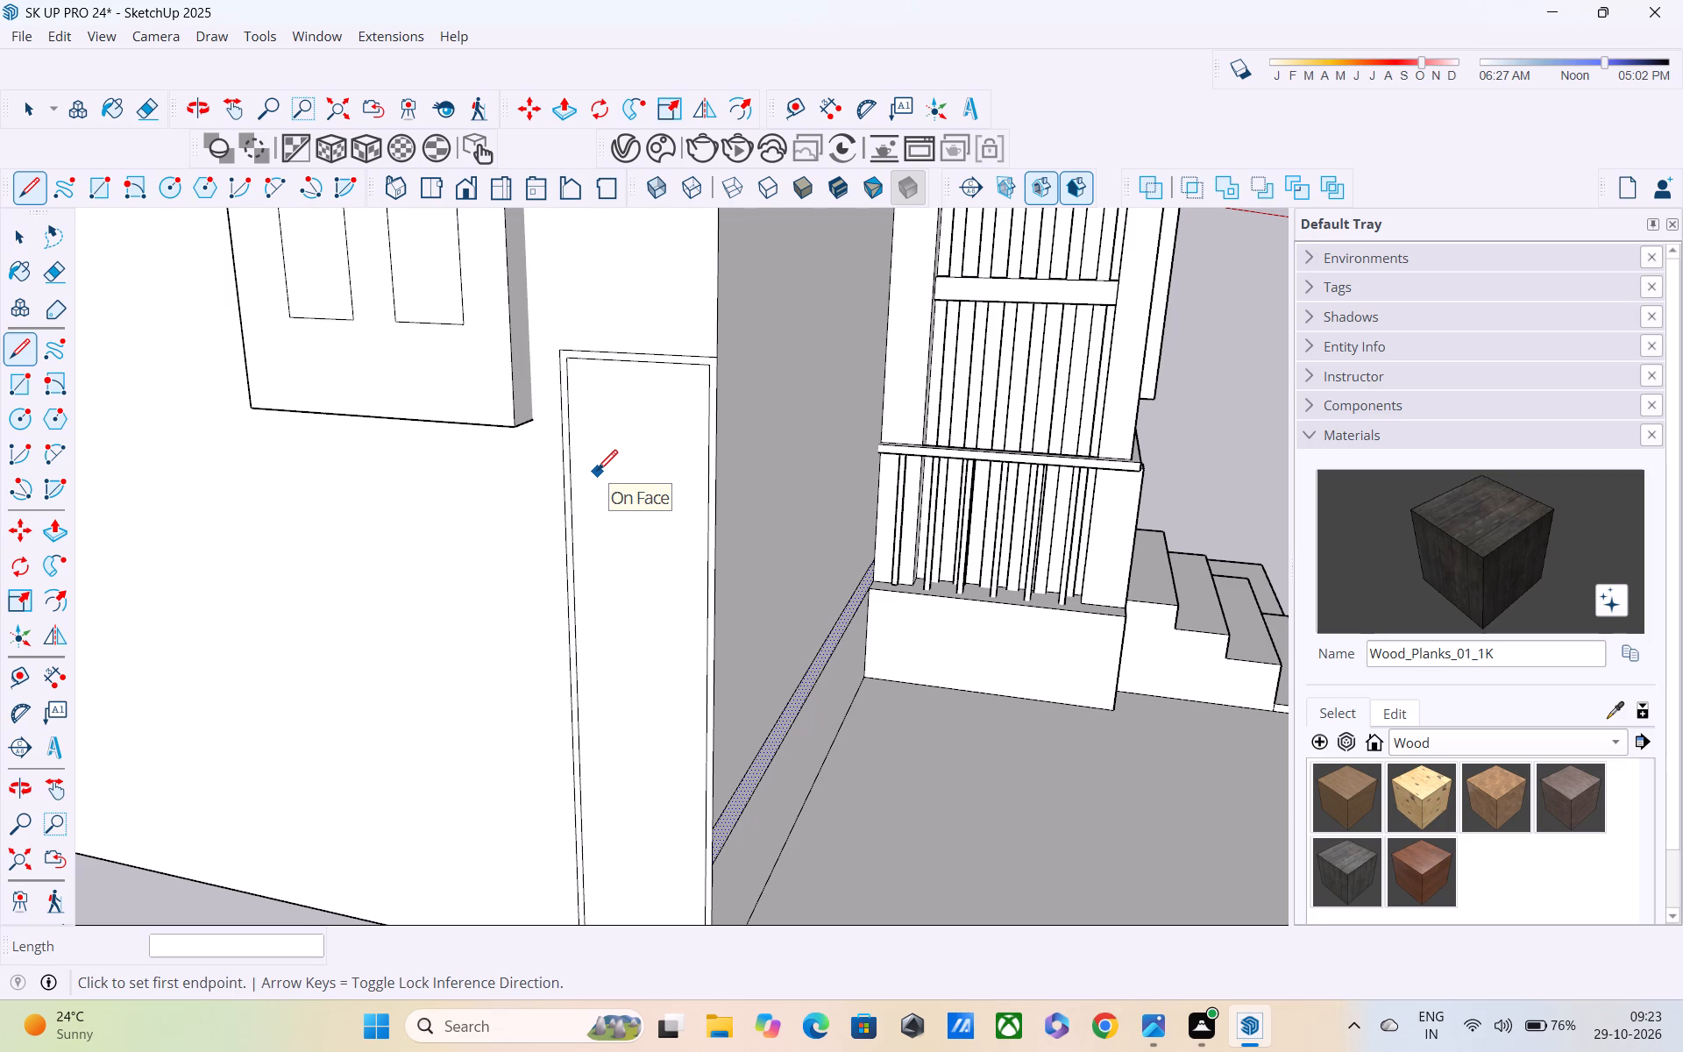
middle_drag(657, 522, 662, 458)
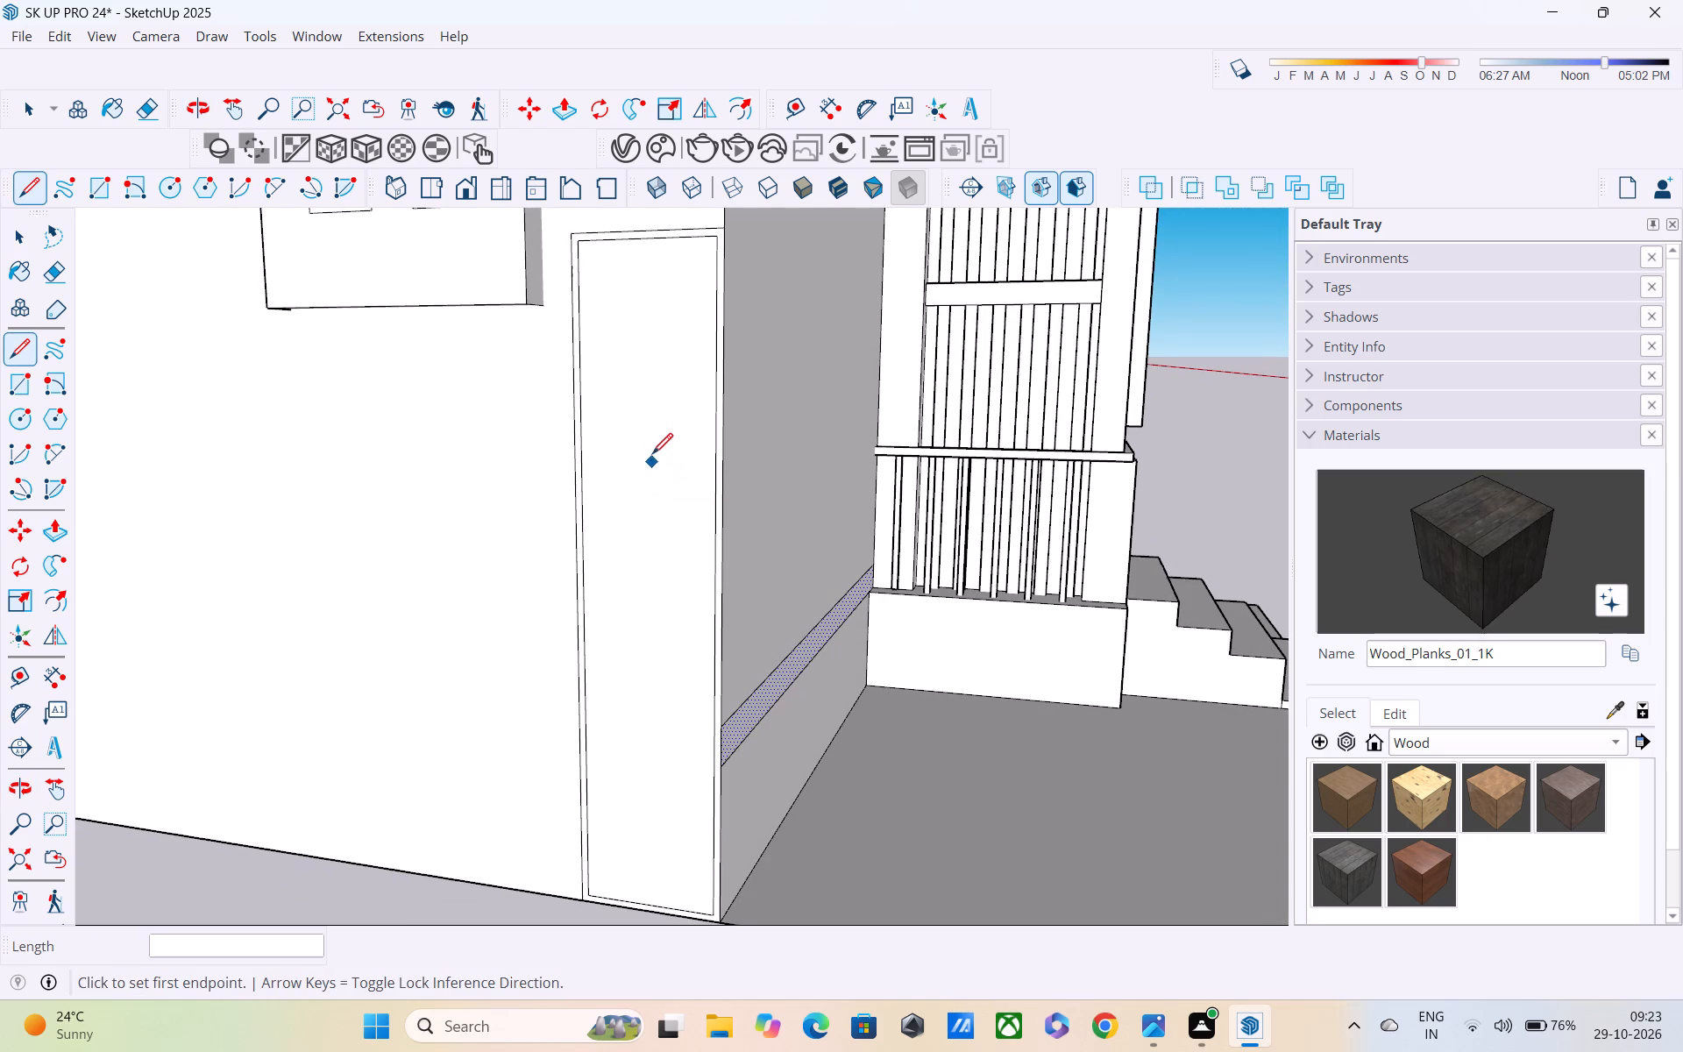
key(space)
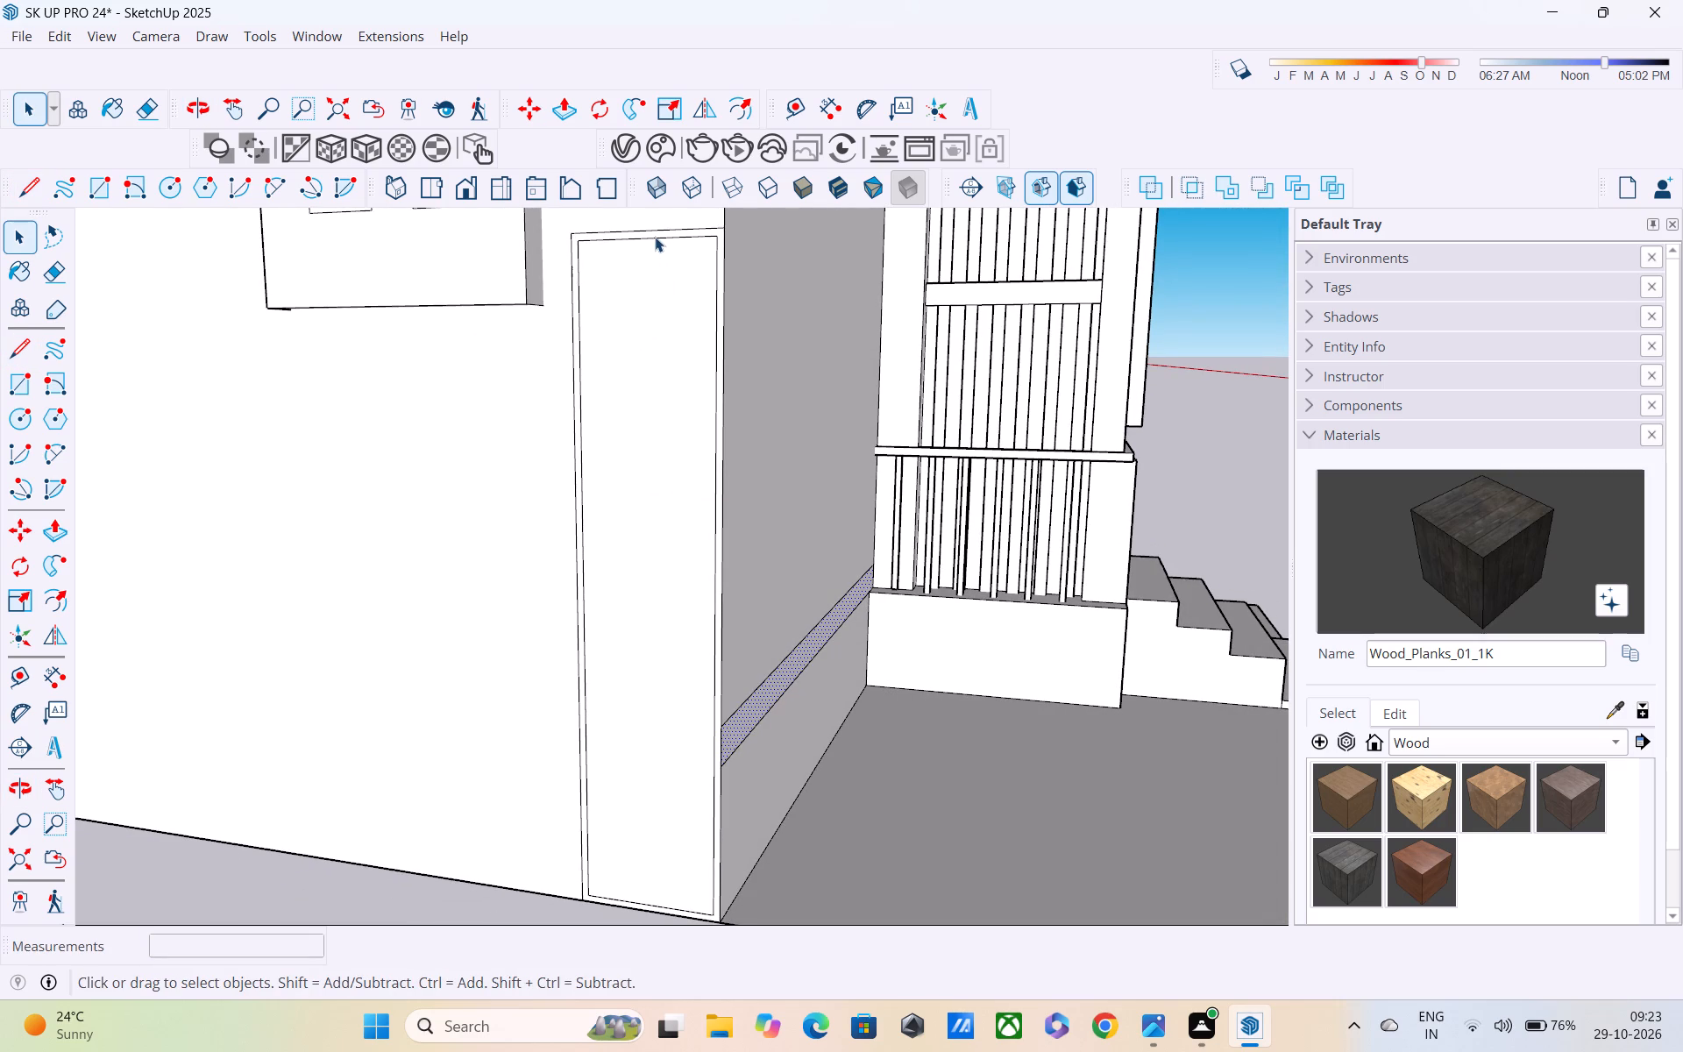
click(655, 237)
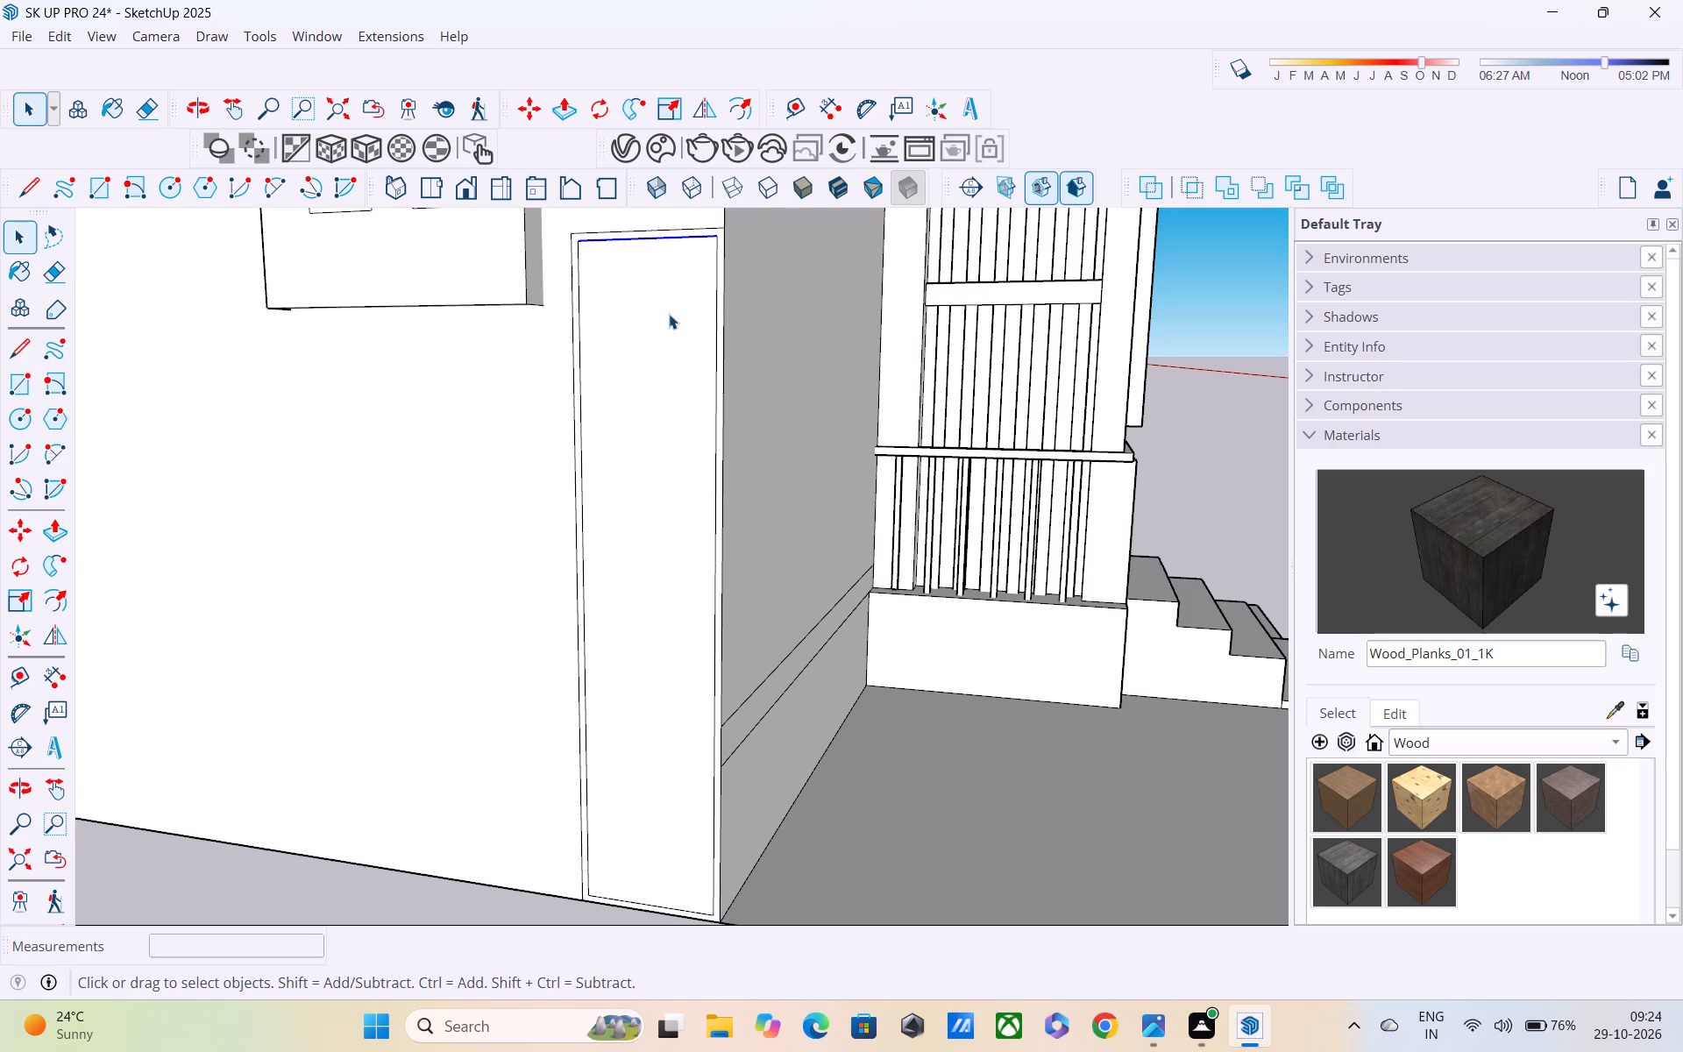
key(m)
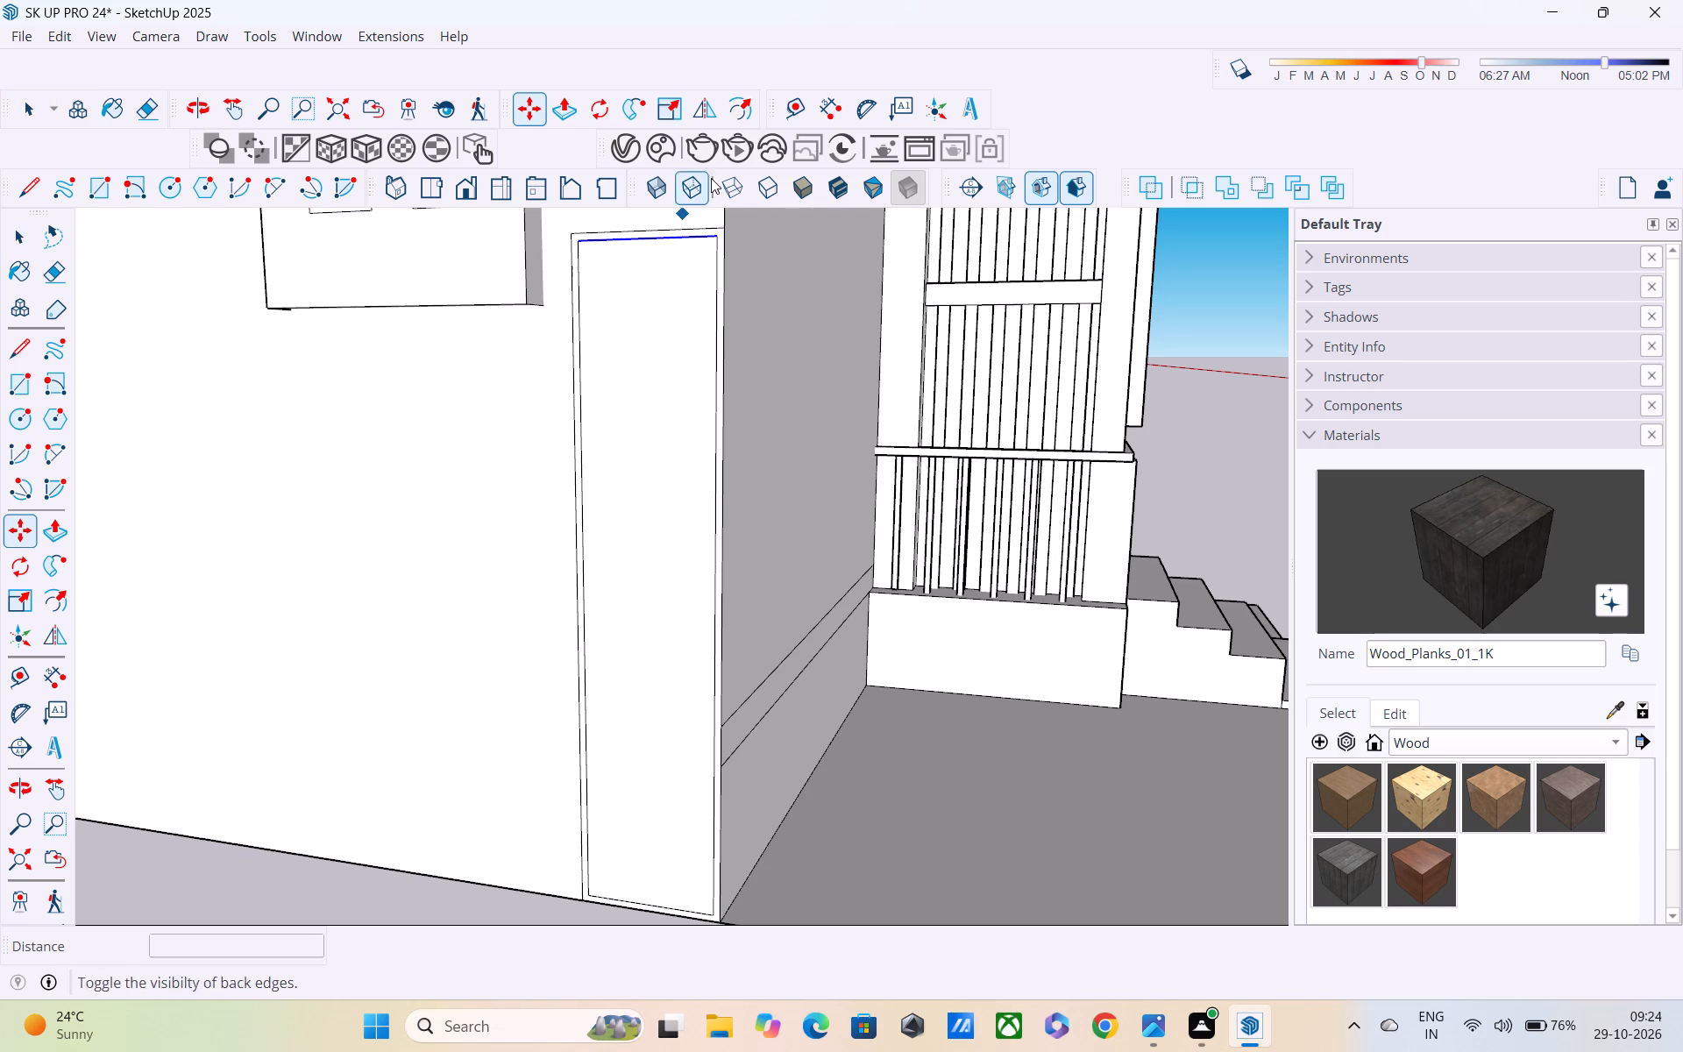
click(717, 238)
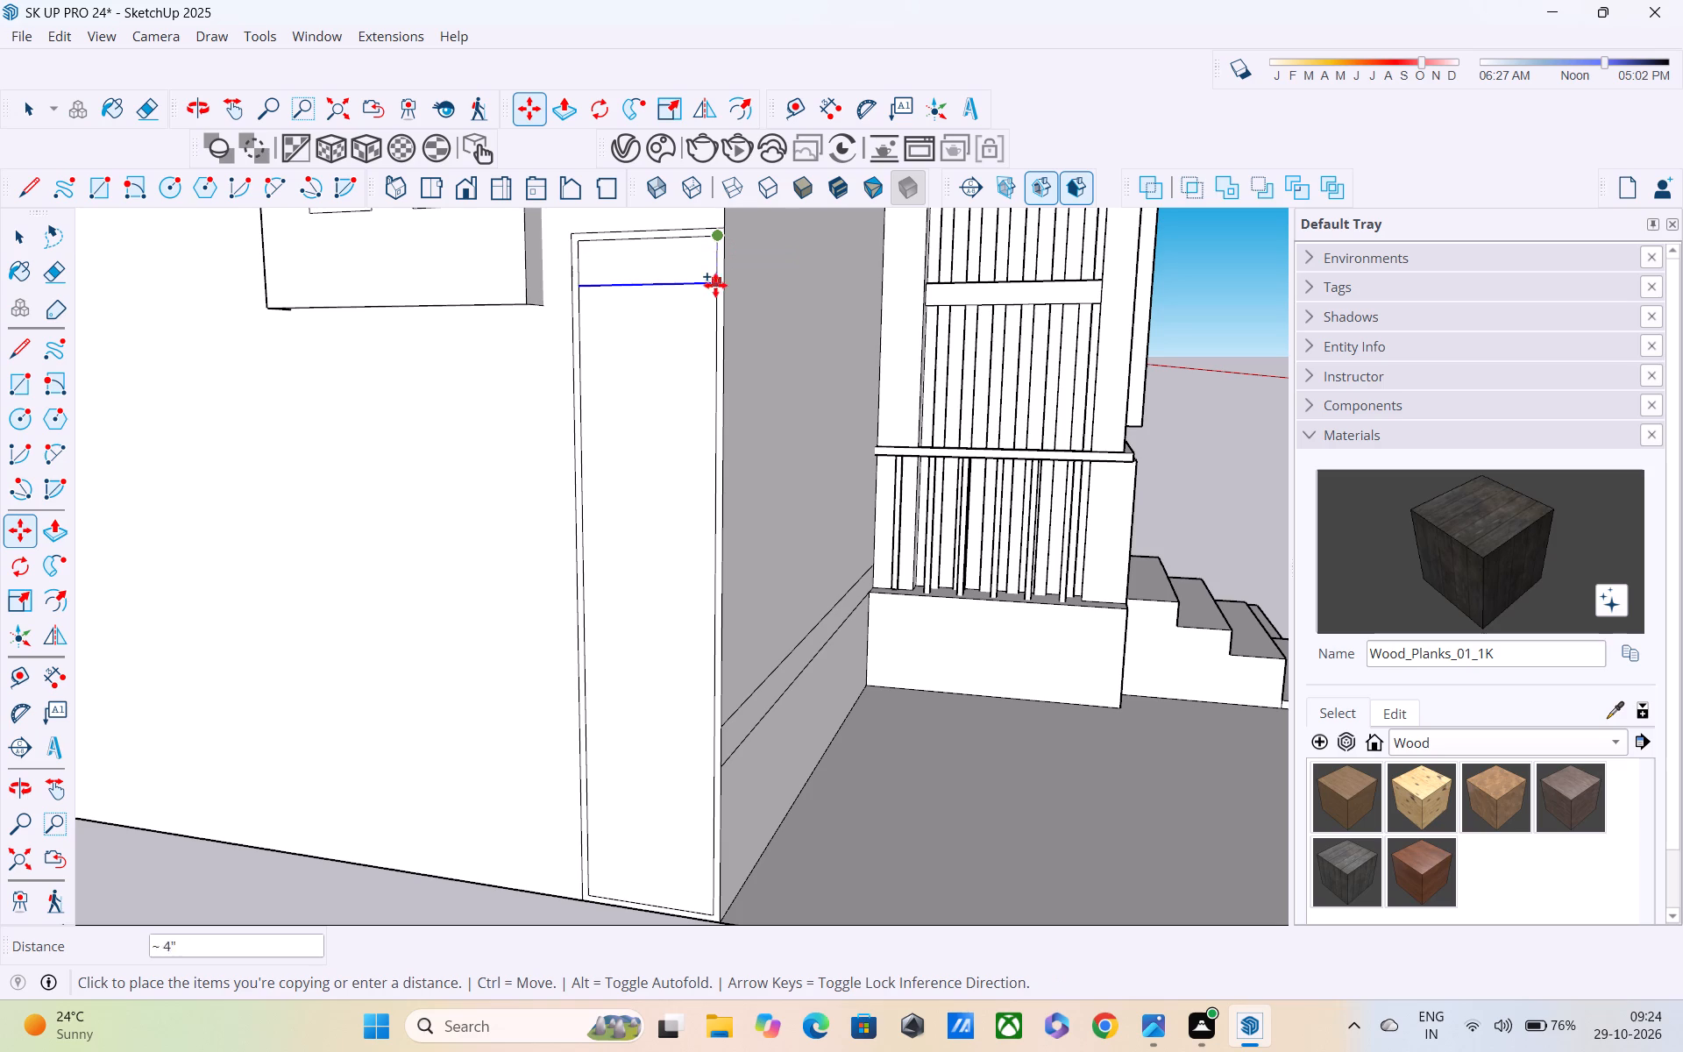
click(715, 290)
key(space)
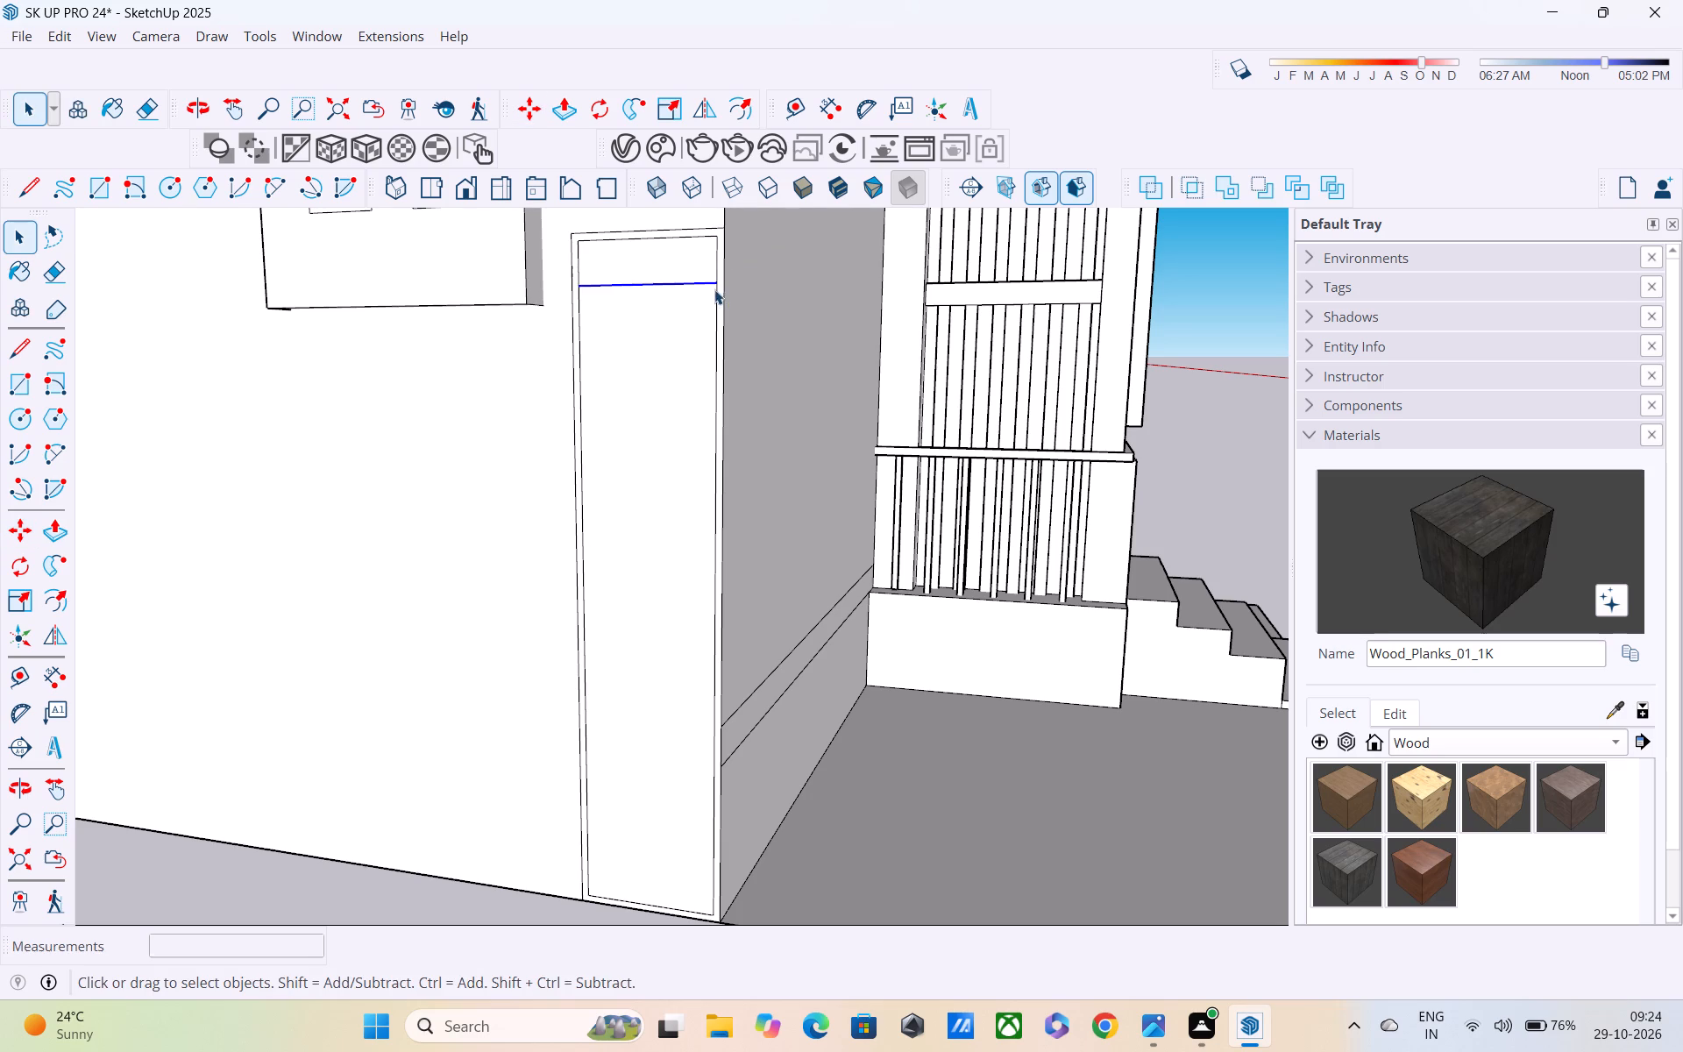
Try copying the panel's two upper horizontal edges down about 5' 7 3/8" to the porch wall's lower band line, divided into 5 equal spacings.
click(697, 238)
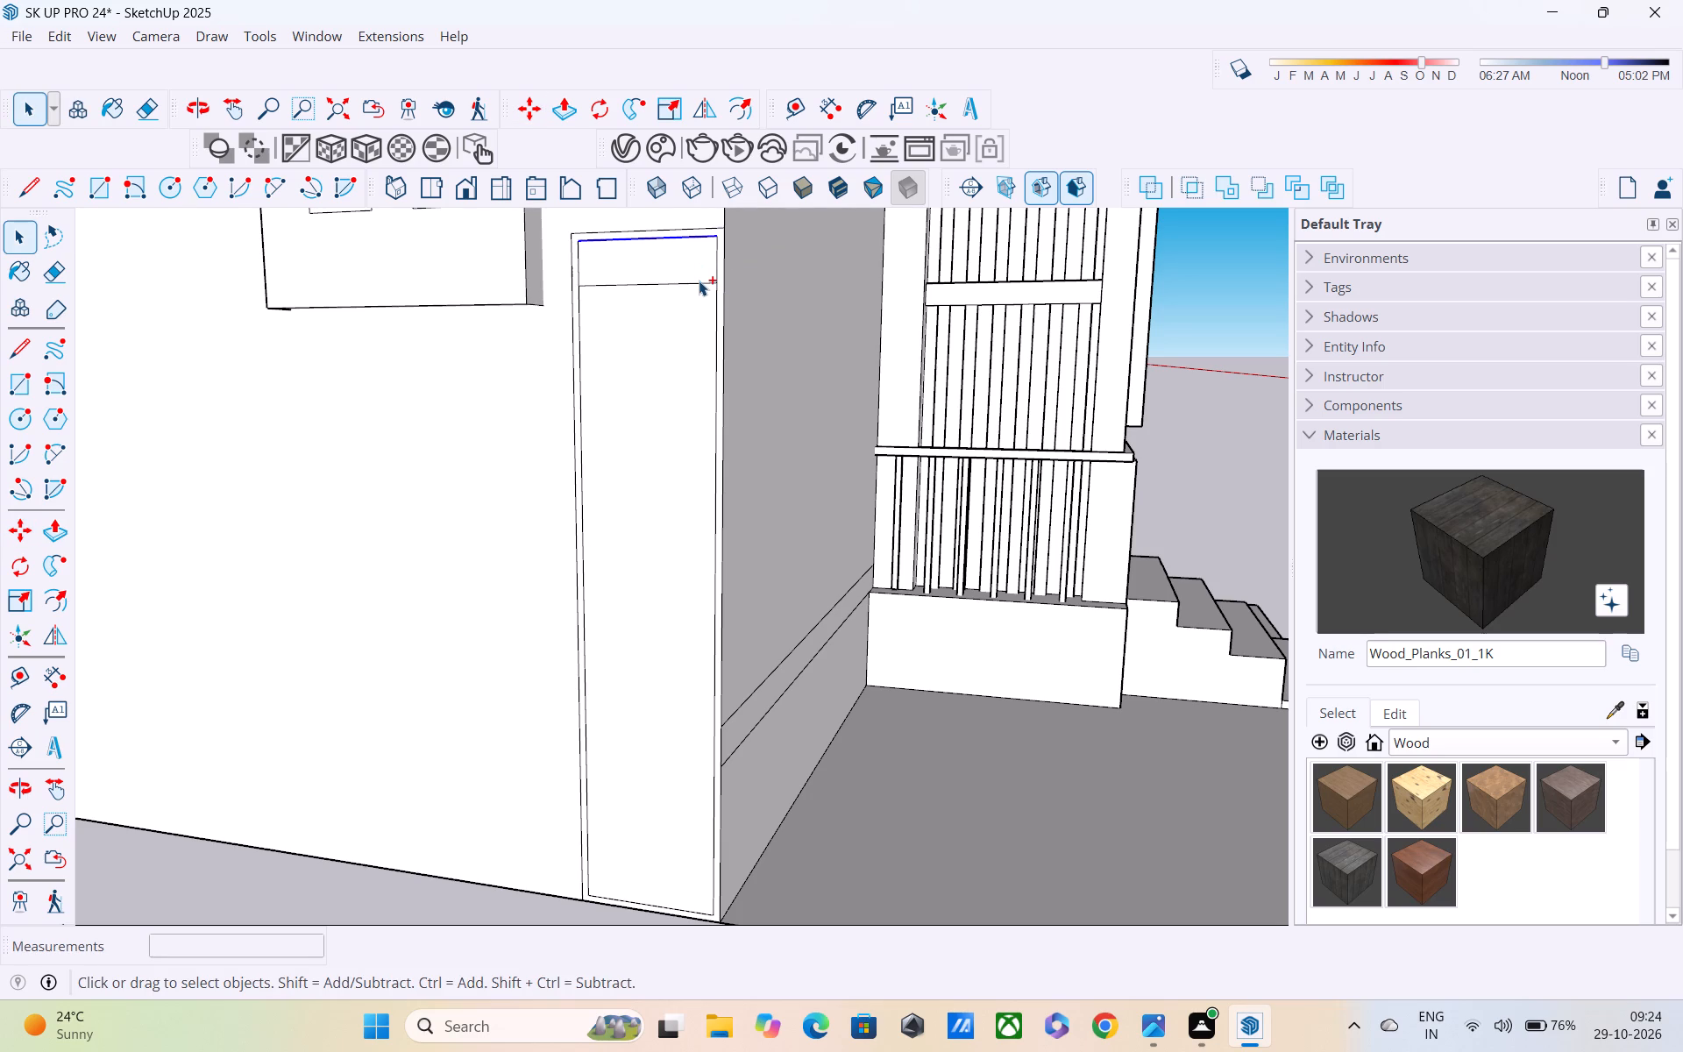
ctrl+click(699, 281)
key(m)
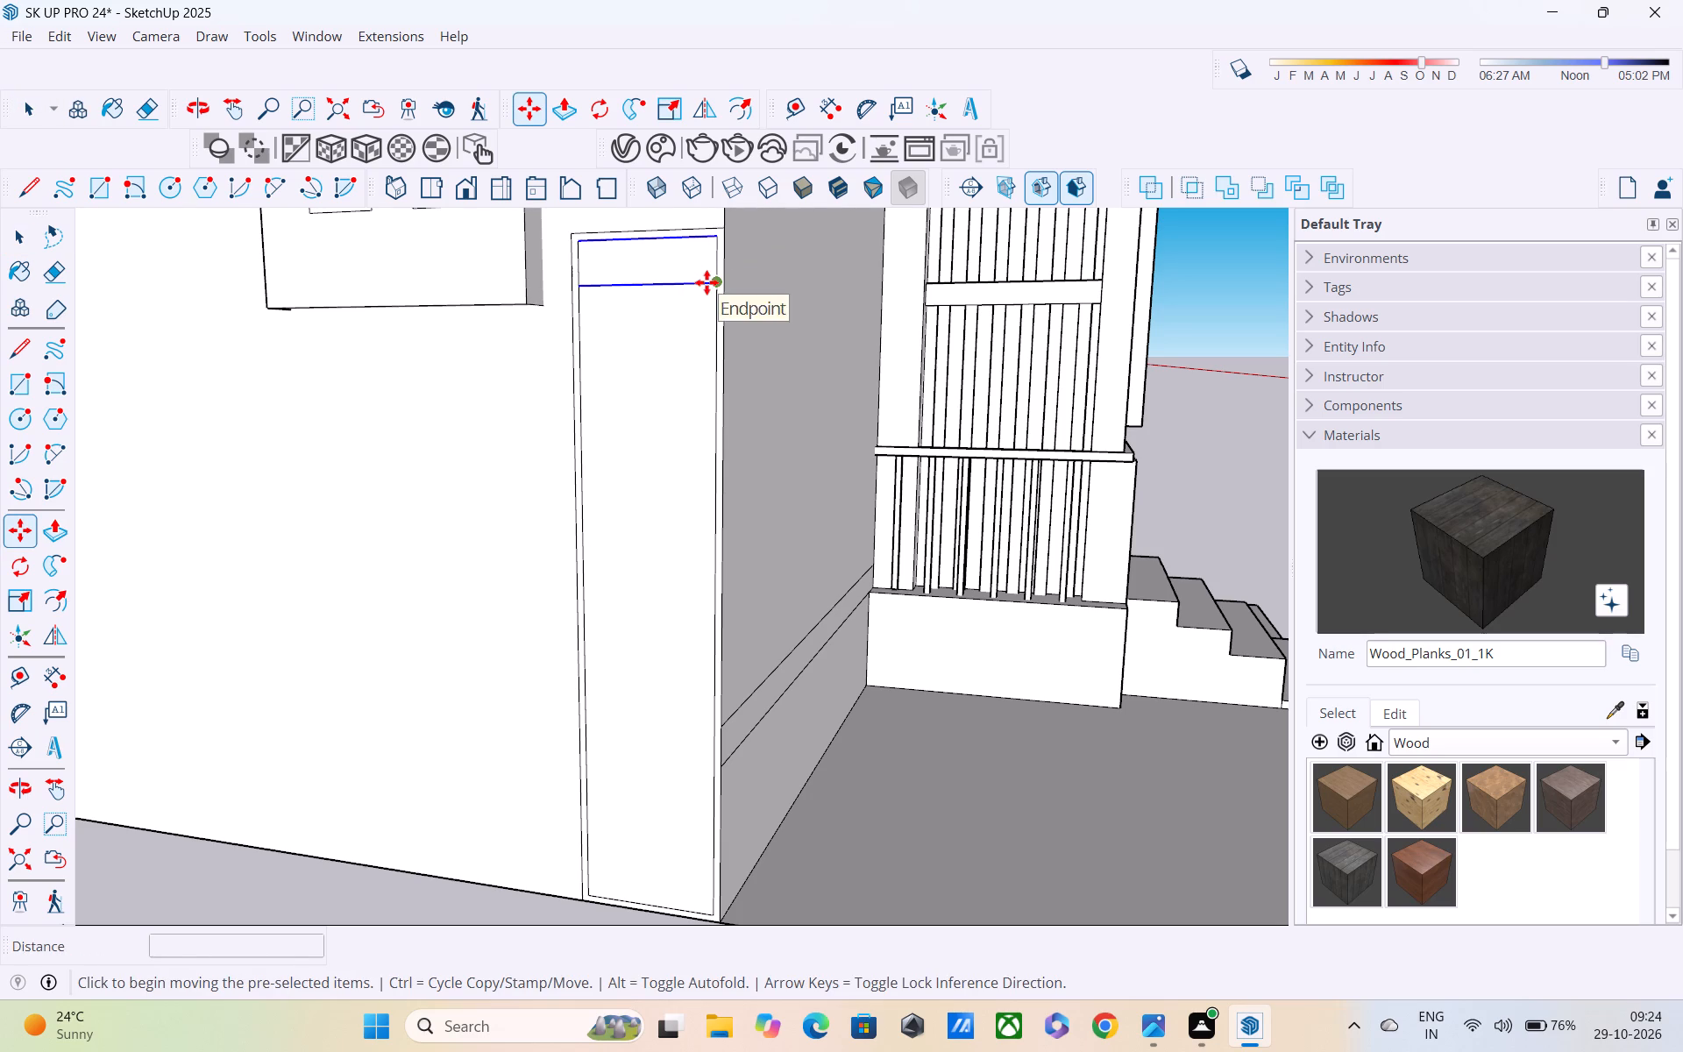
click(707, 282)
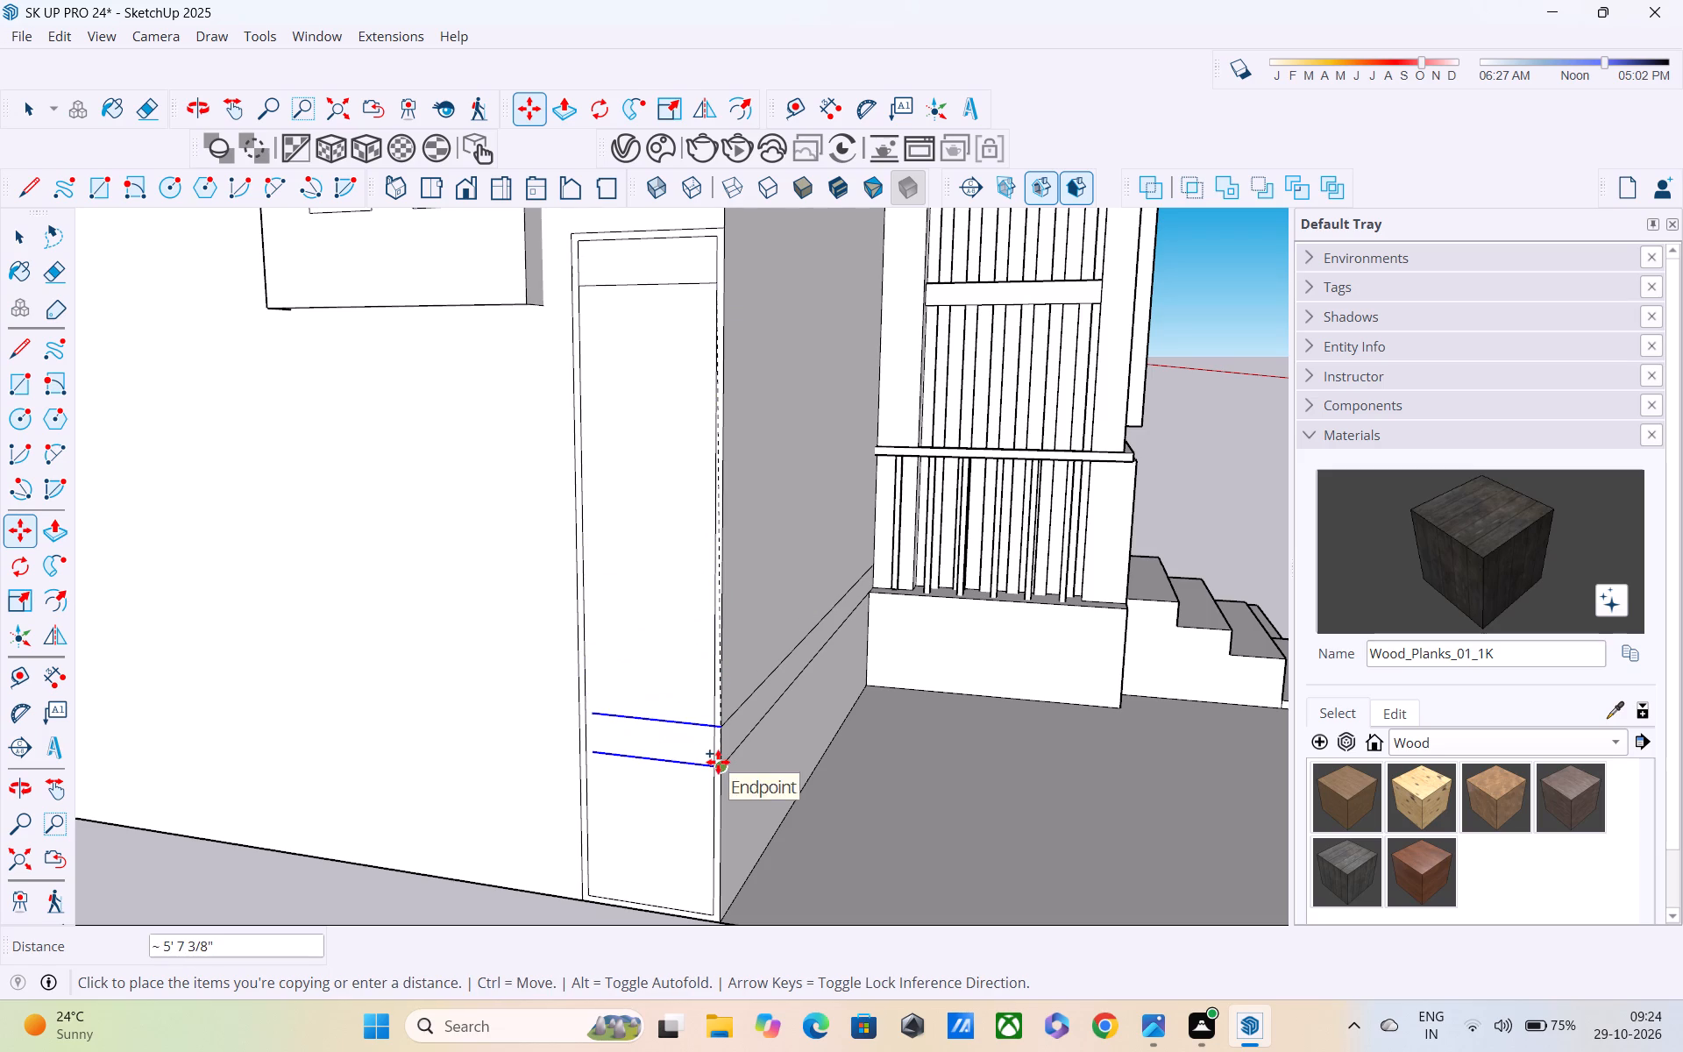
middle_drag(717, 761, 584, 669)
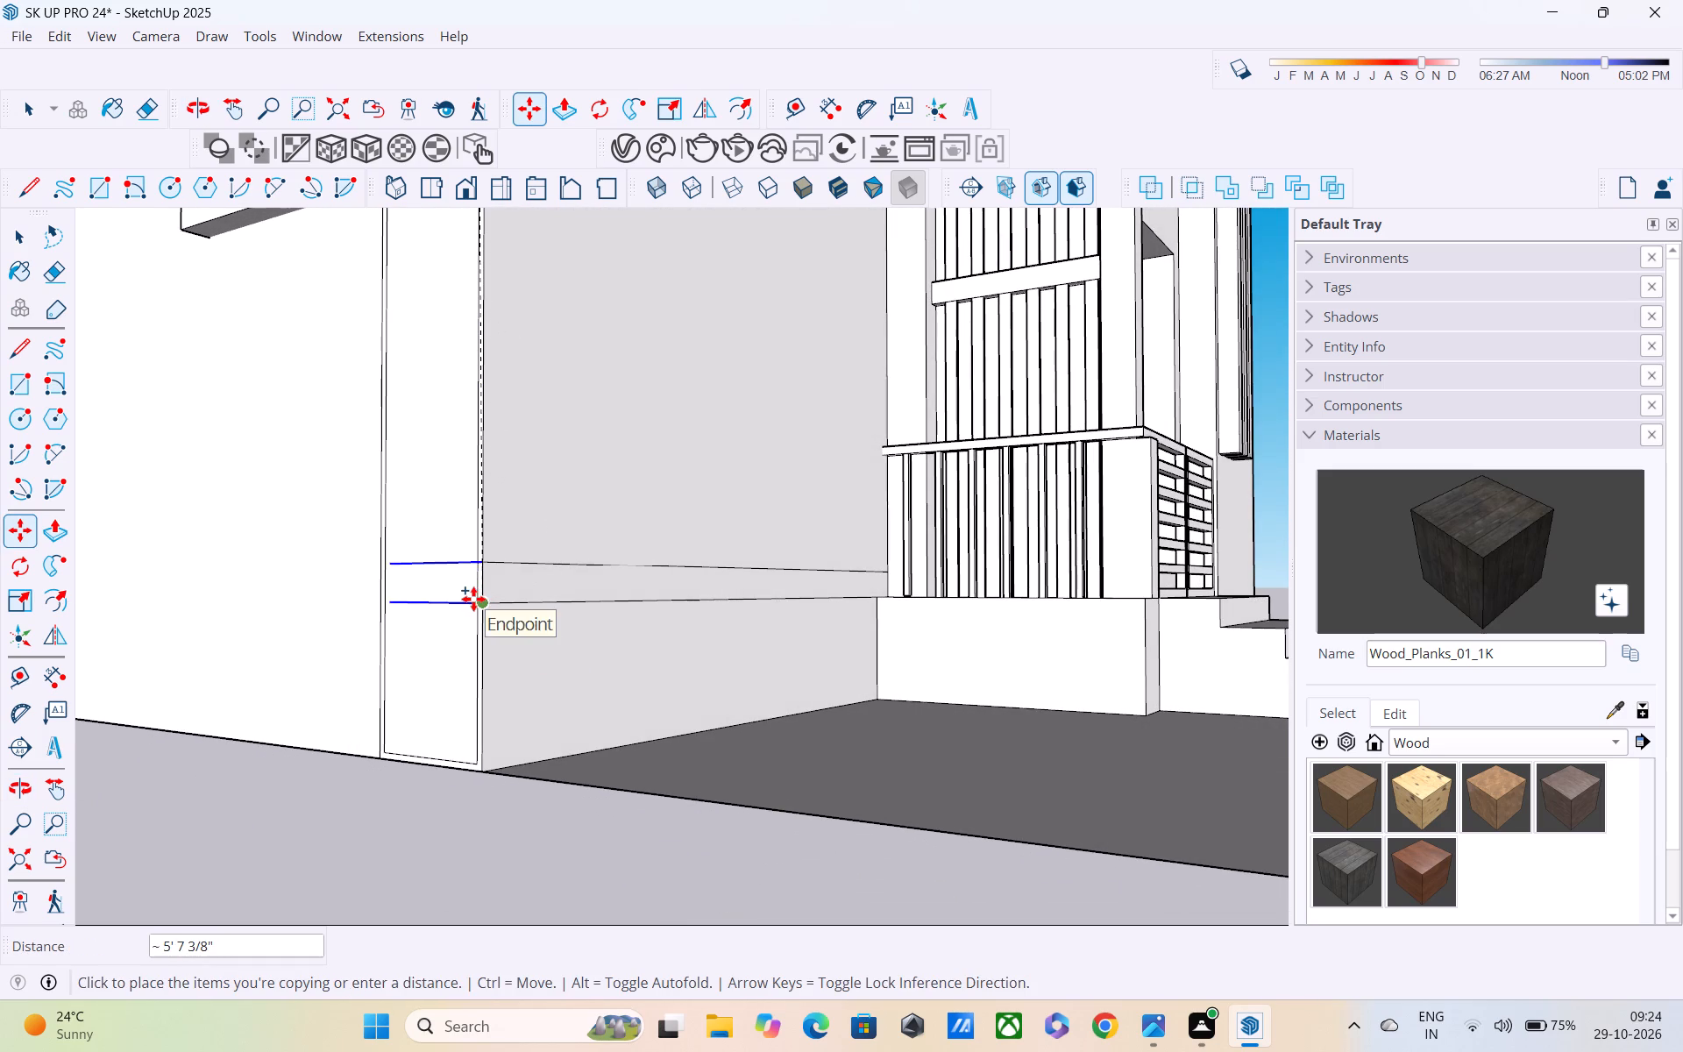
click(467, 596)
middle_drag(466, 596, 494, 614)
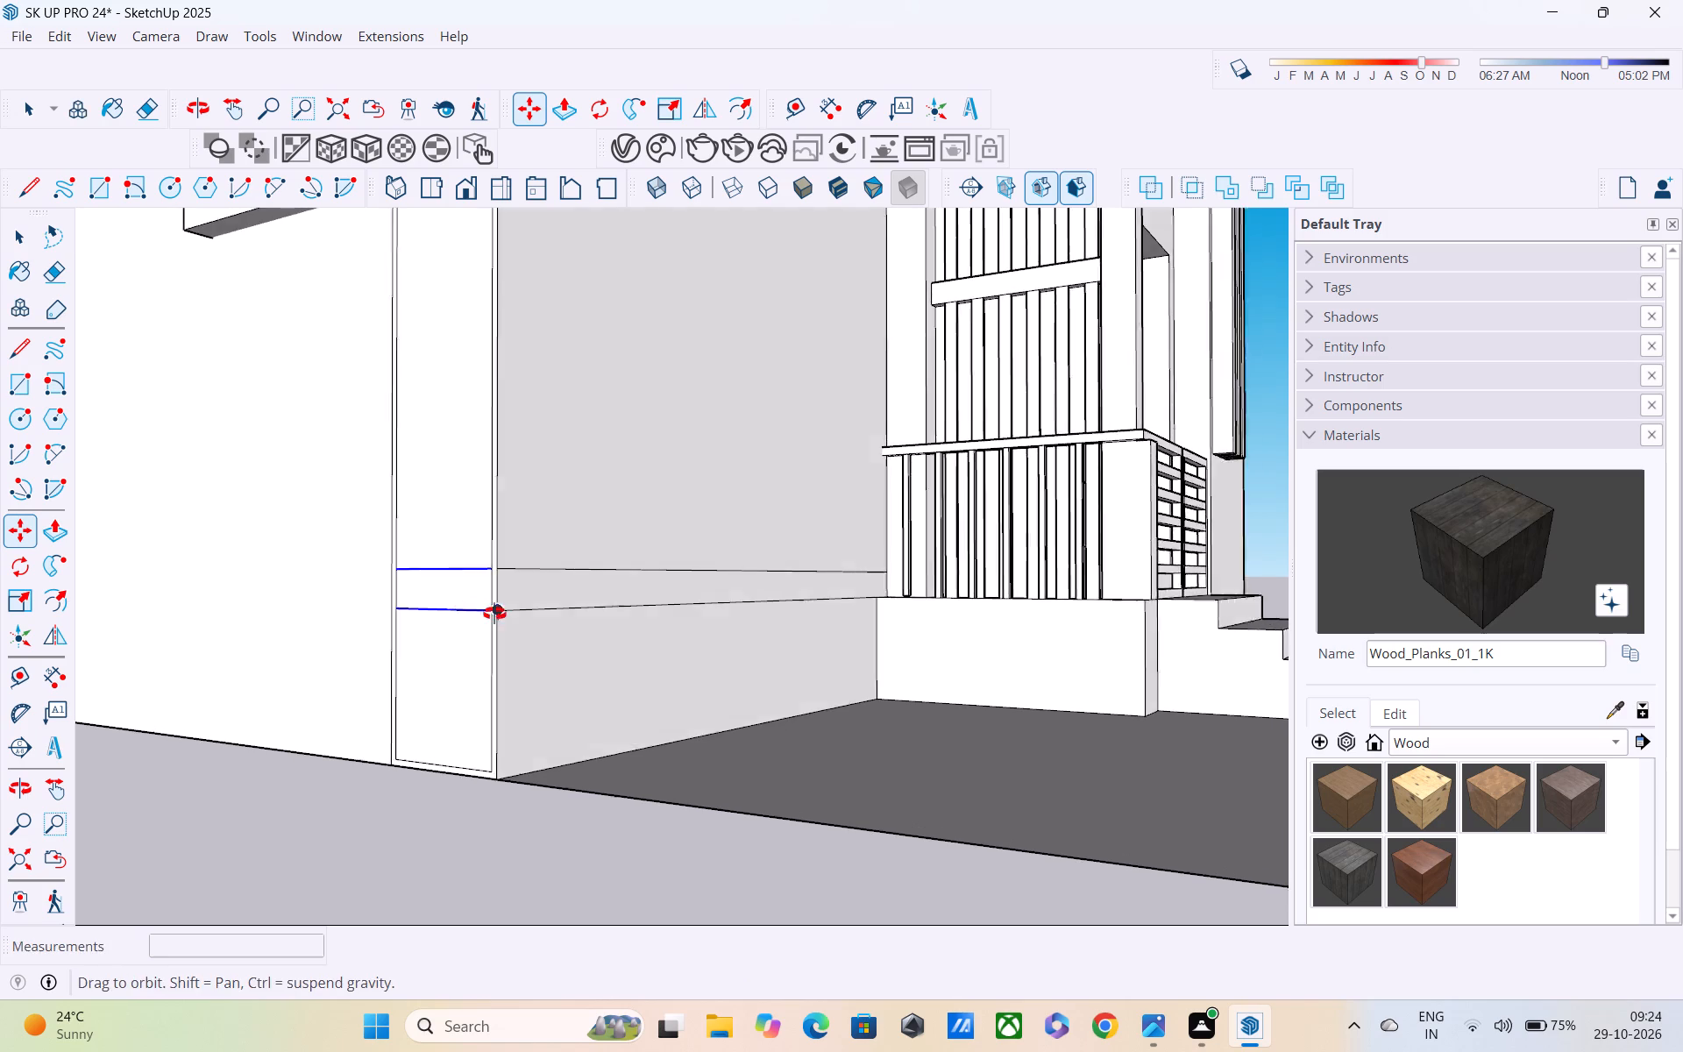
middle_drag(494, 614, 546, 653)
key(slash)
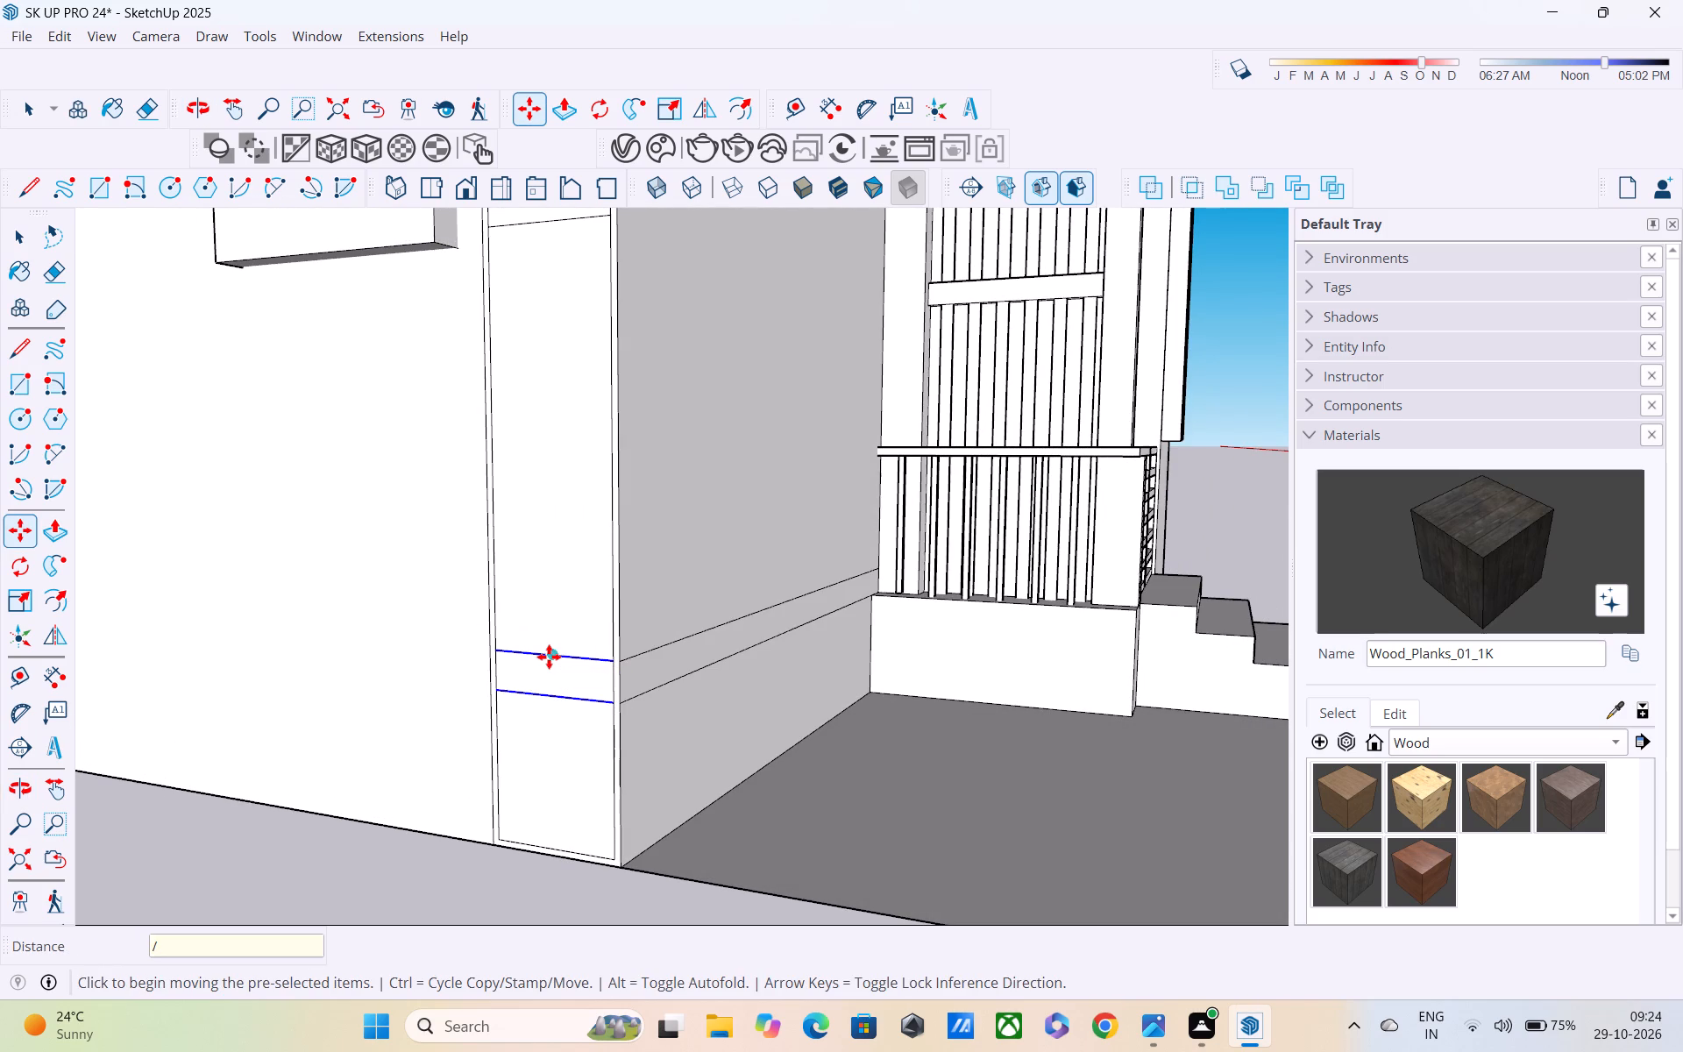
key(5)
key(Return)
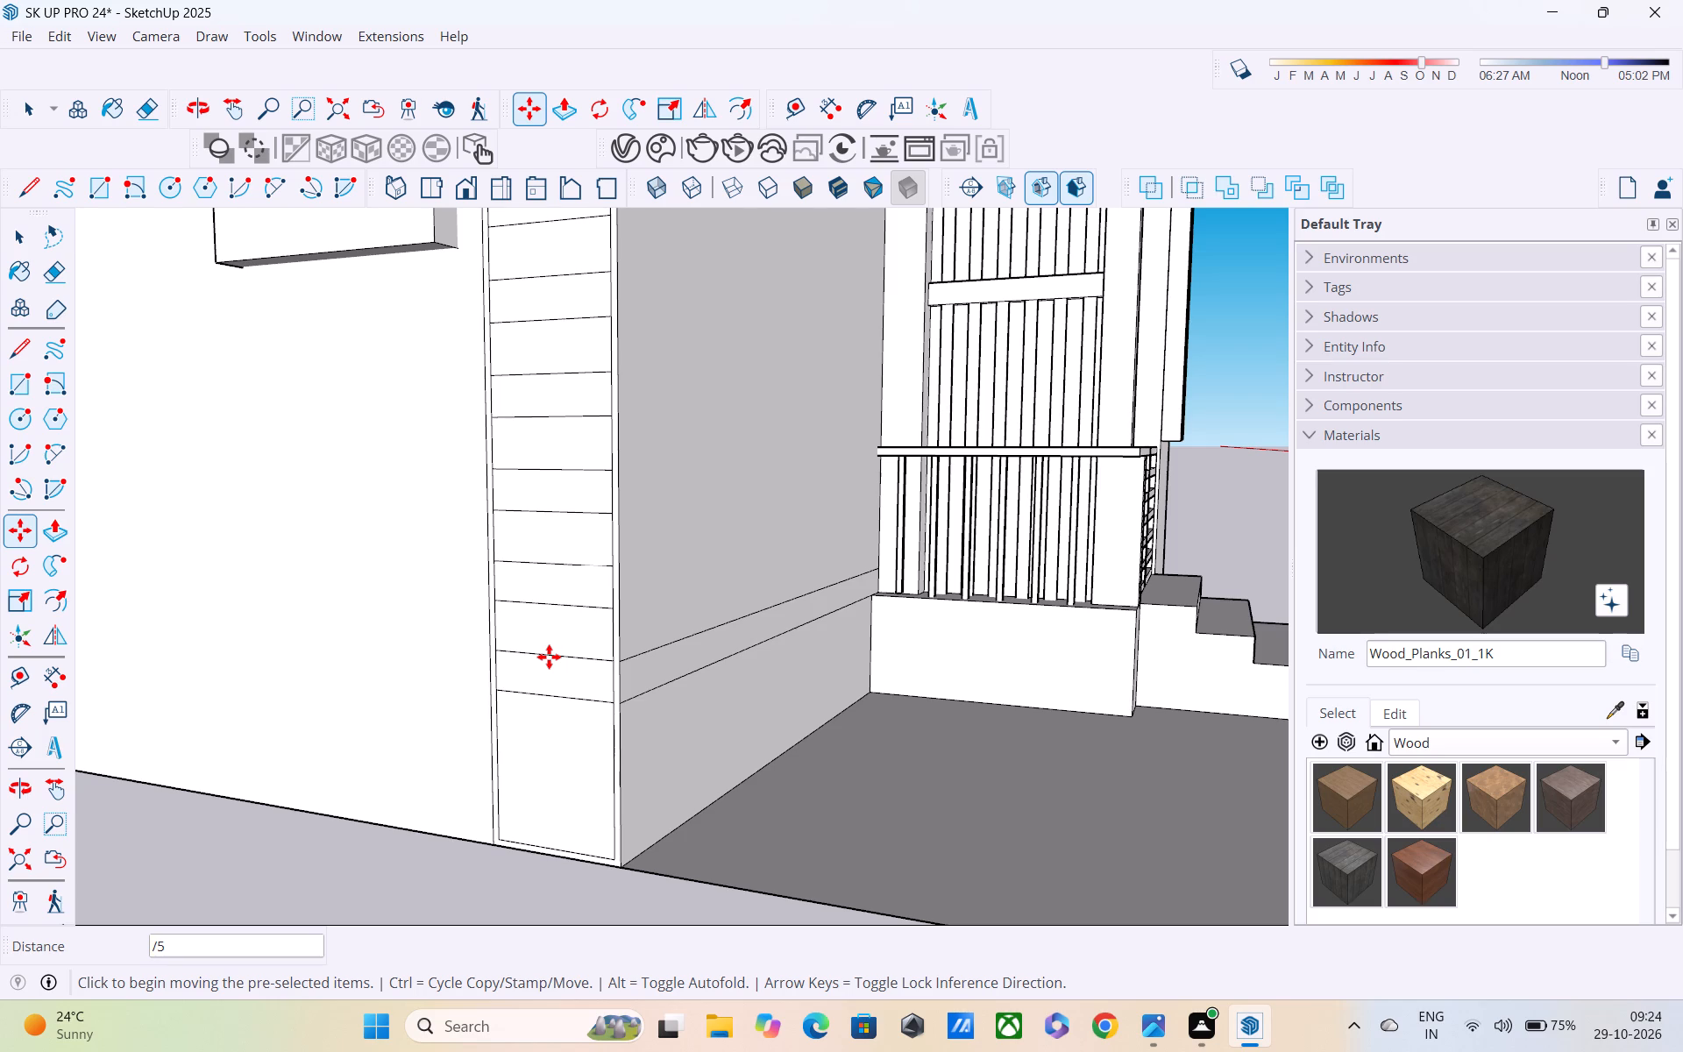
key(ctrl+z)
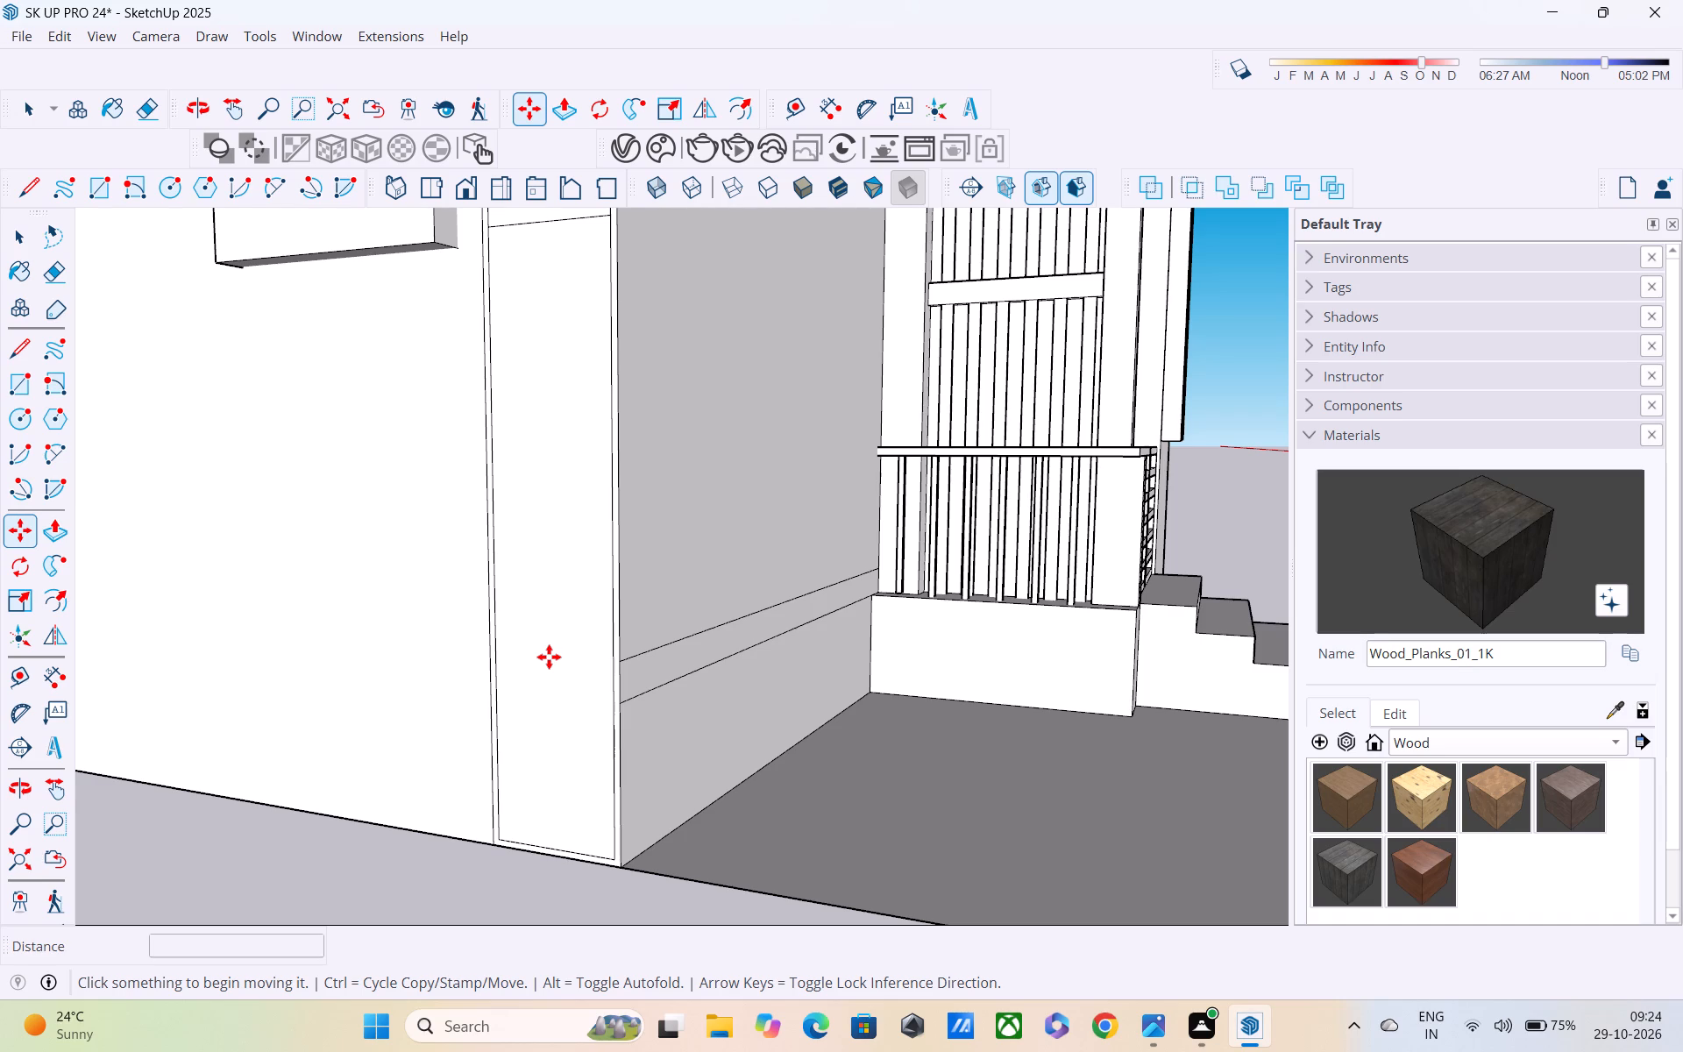
Copy the horizontal dividing edge near the panel's top down by 1".
scroll(549, 657, up, 1)
scroll(549, 657, down, 4)
shift+middle_drag(549, 657, 564, 814)
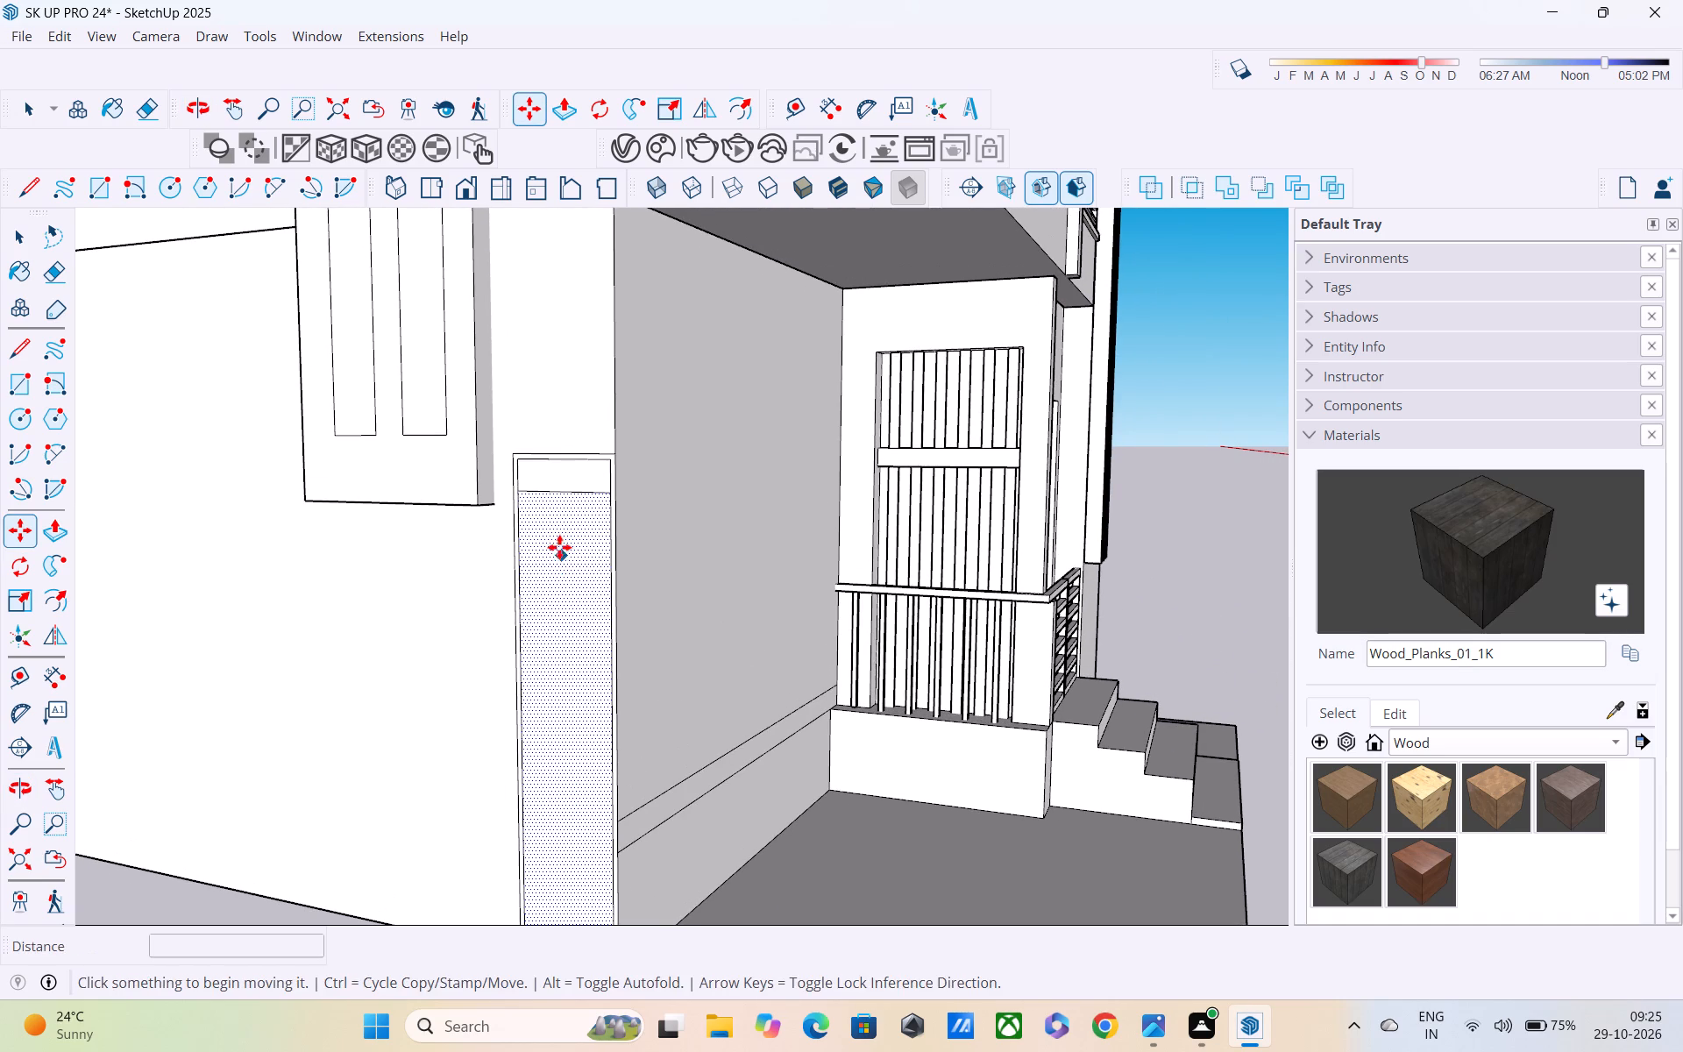
key(space)
scroll(552, 463, up, 3)
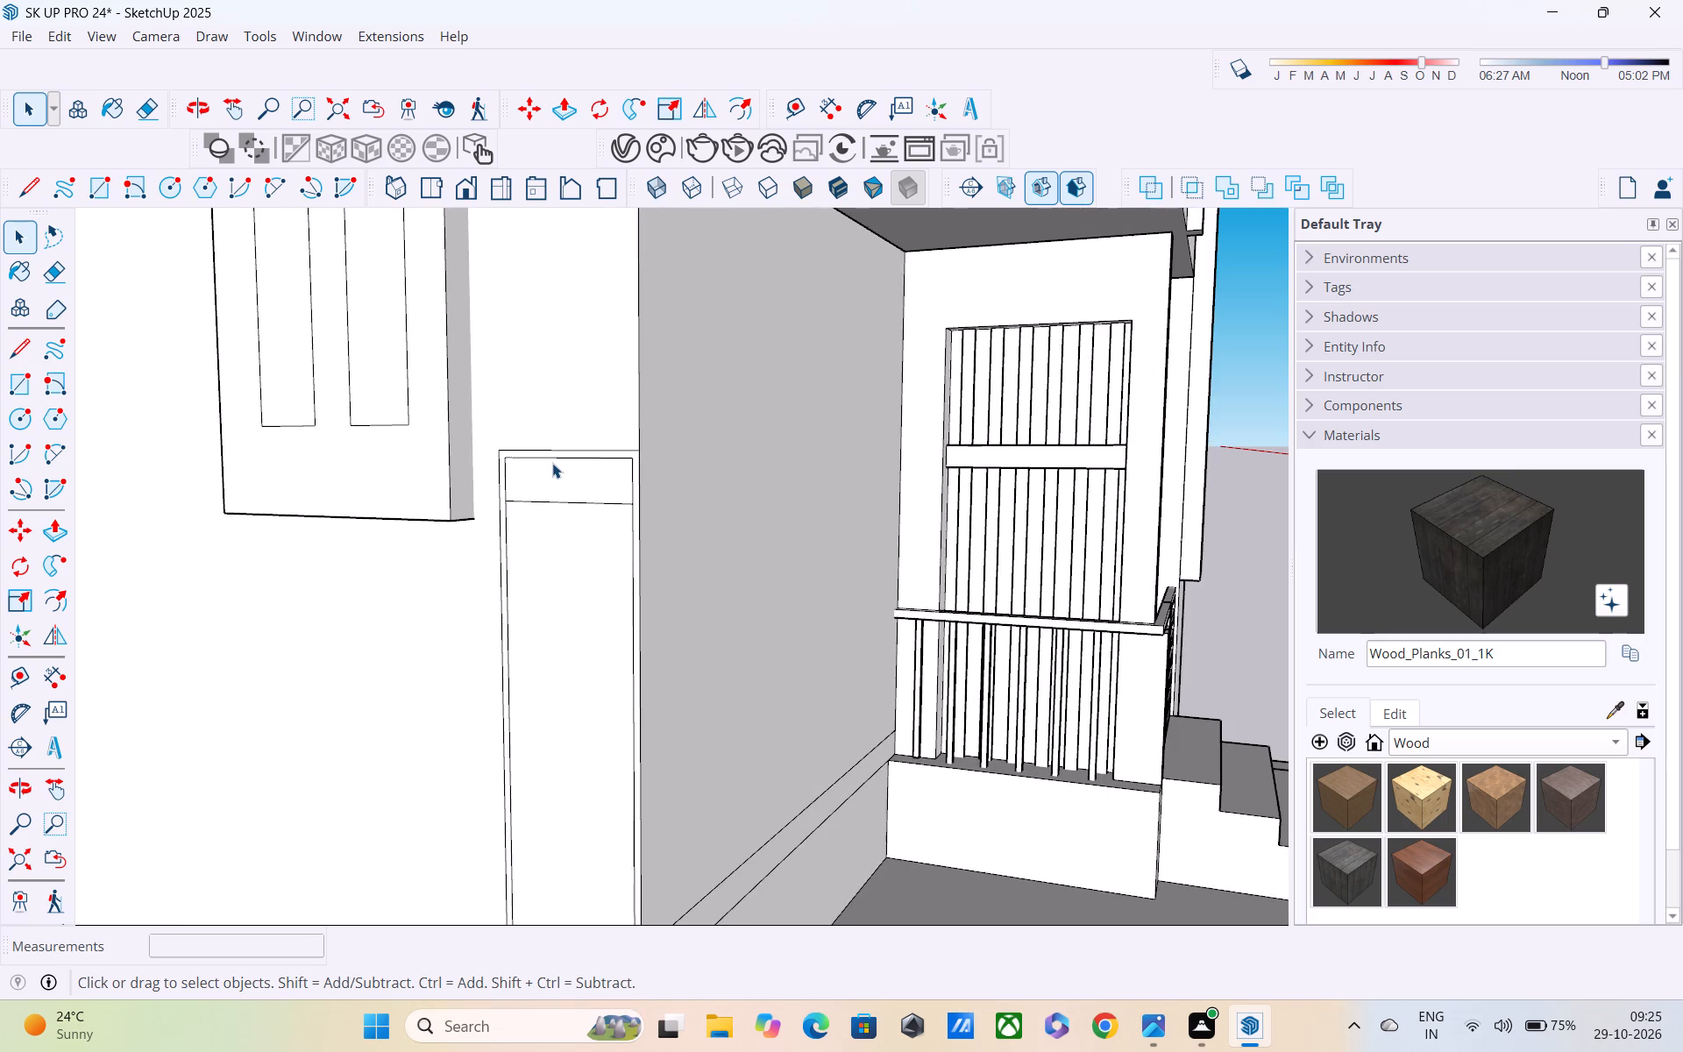
scroll(552, 463, down, 3)
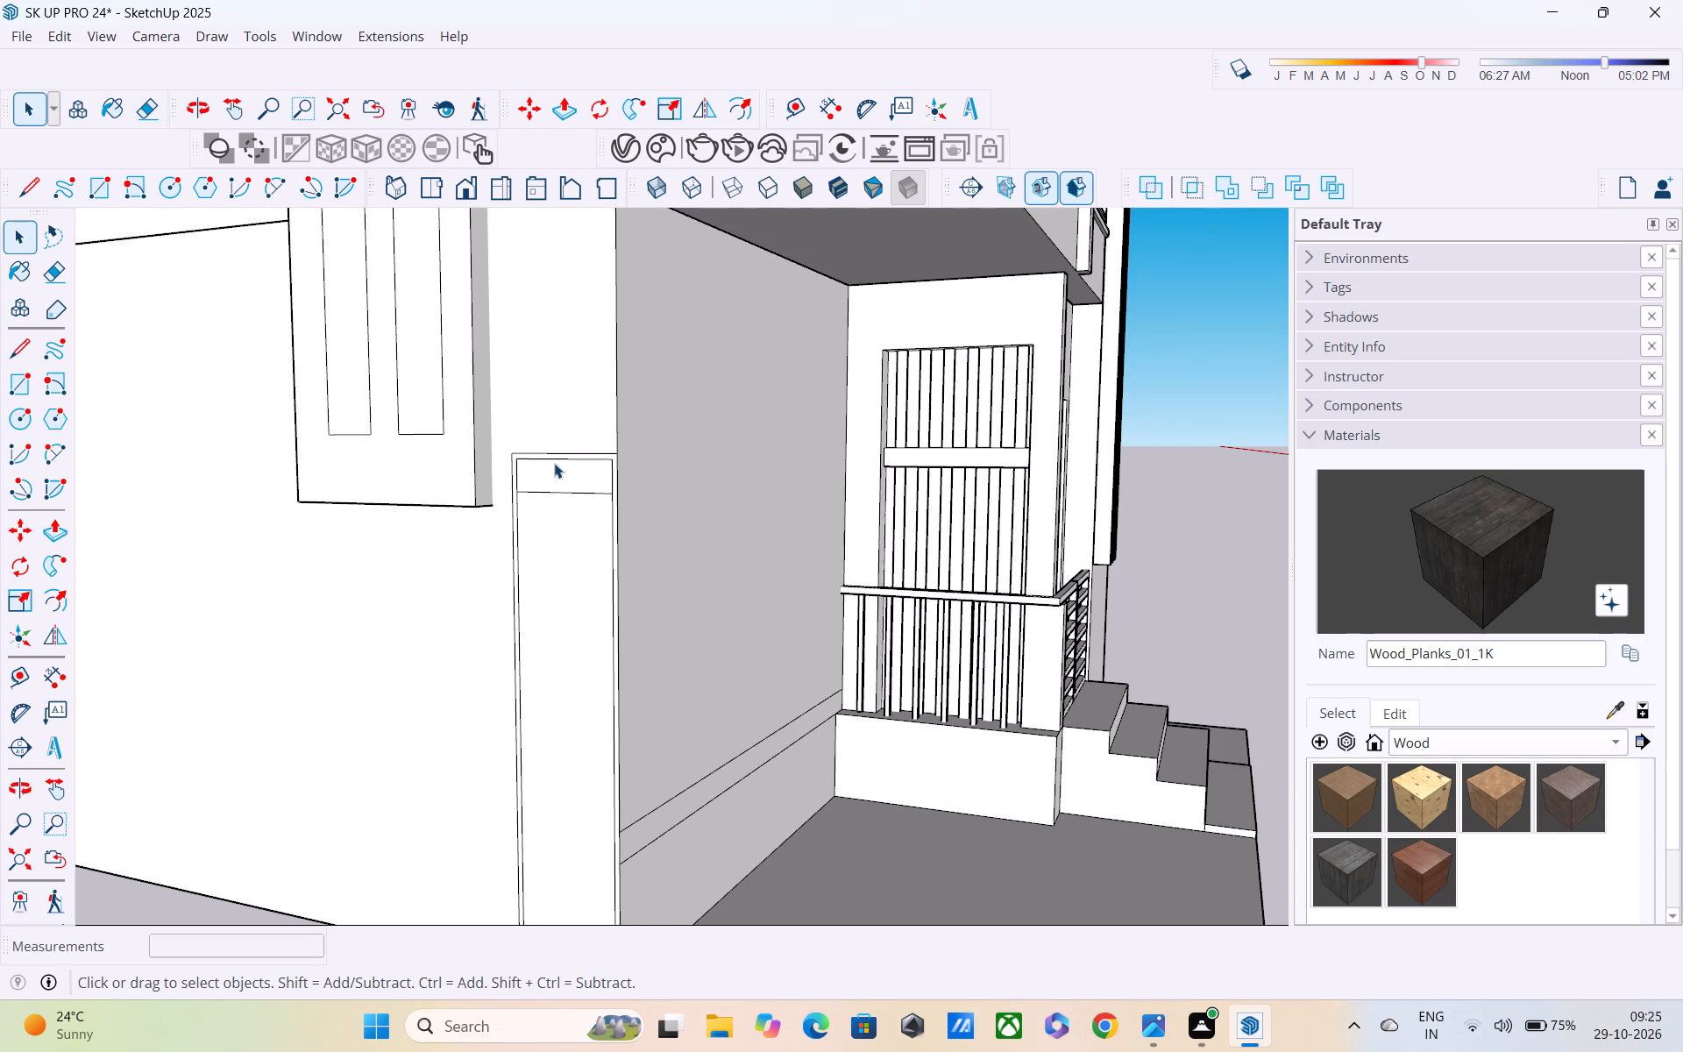
key(m)
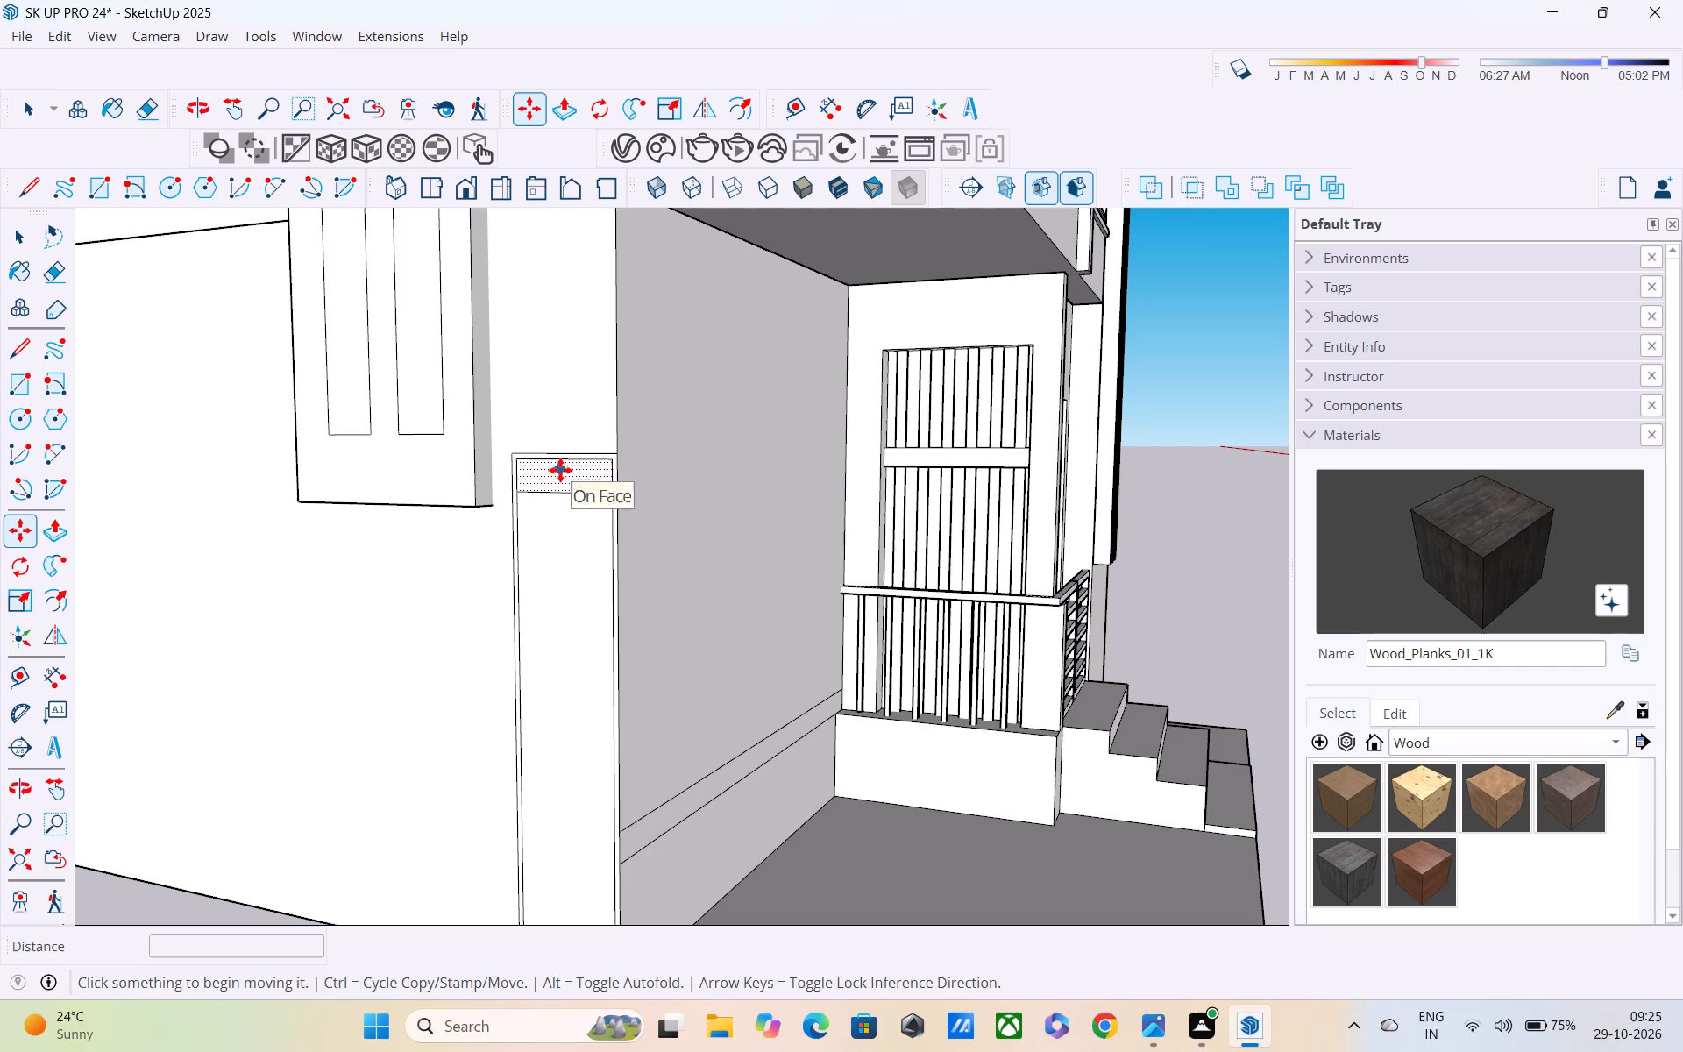
key(space)
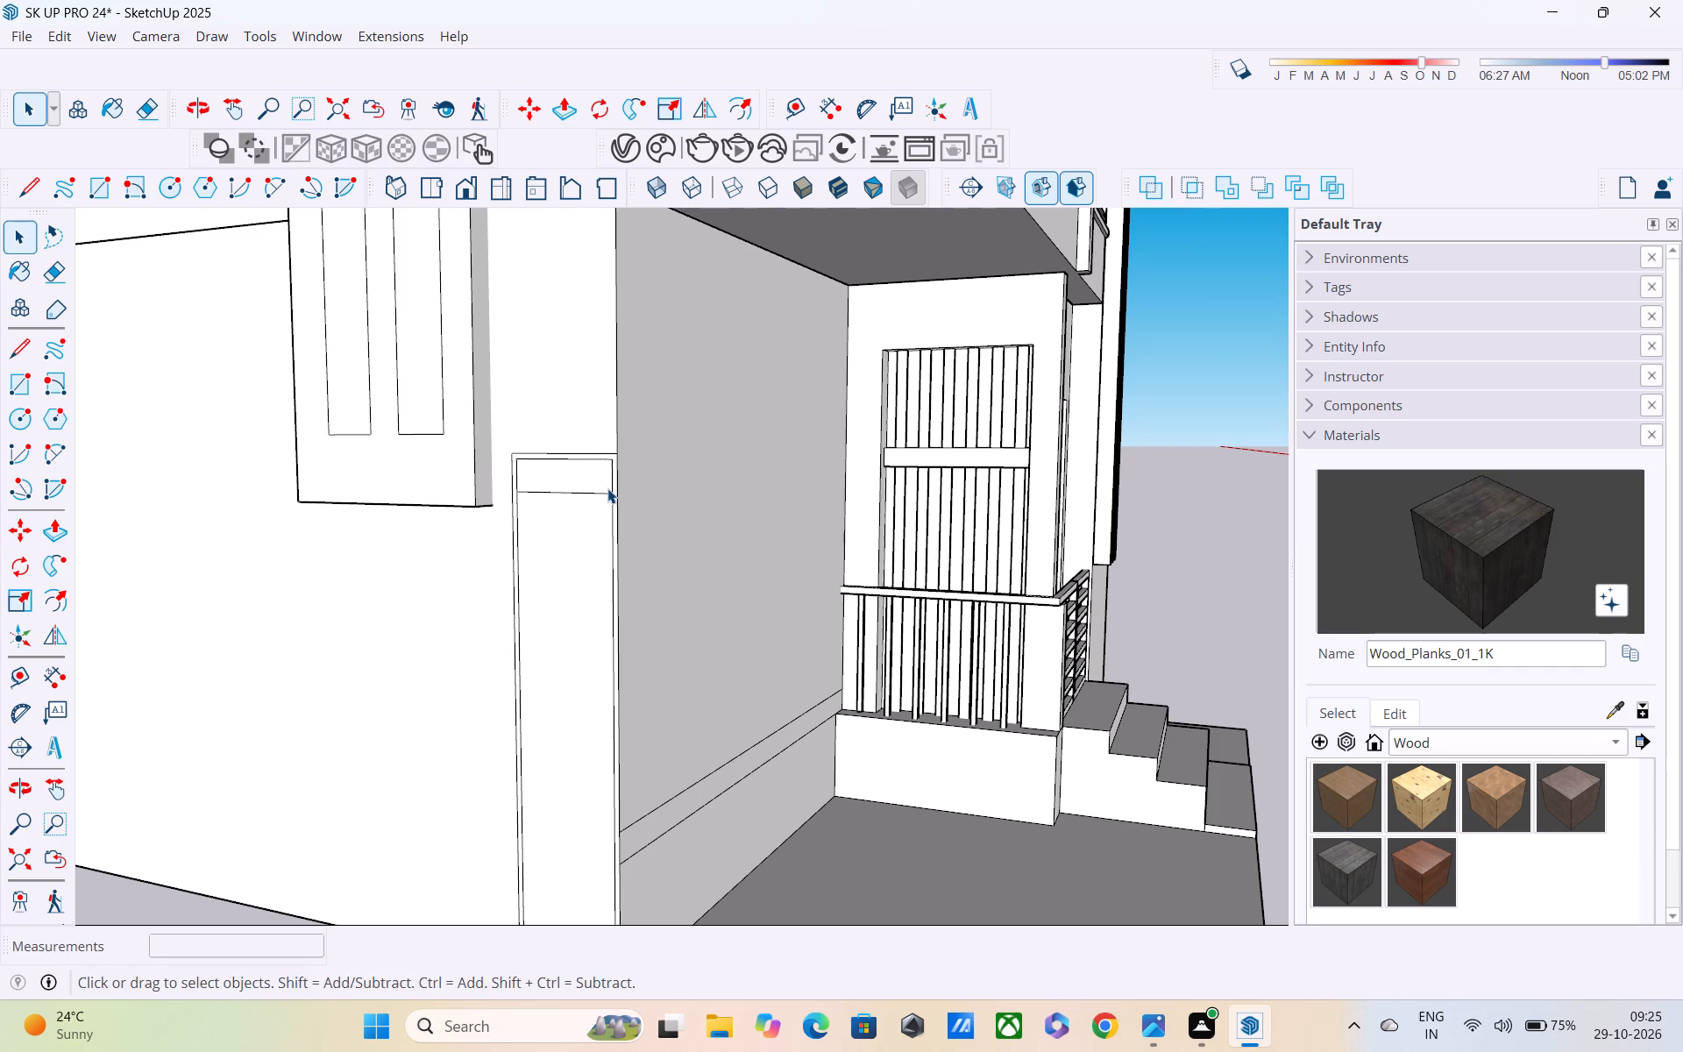
click(601, 495)
key(m)
scroll(602, 496, up, 1)
scroll(602, 496, down, 1)
scroll(602, 496, up, 7)
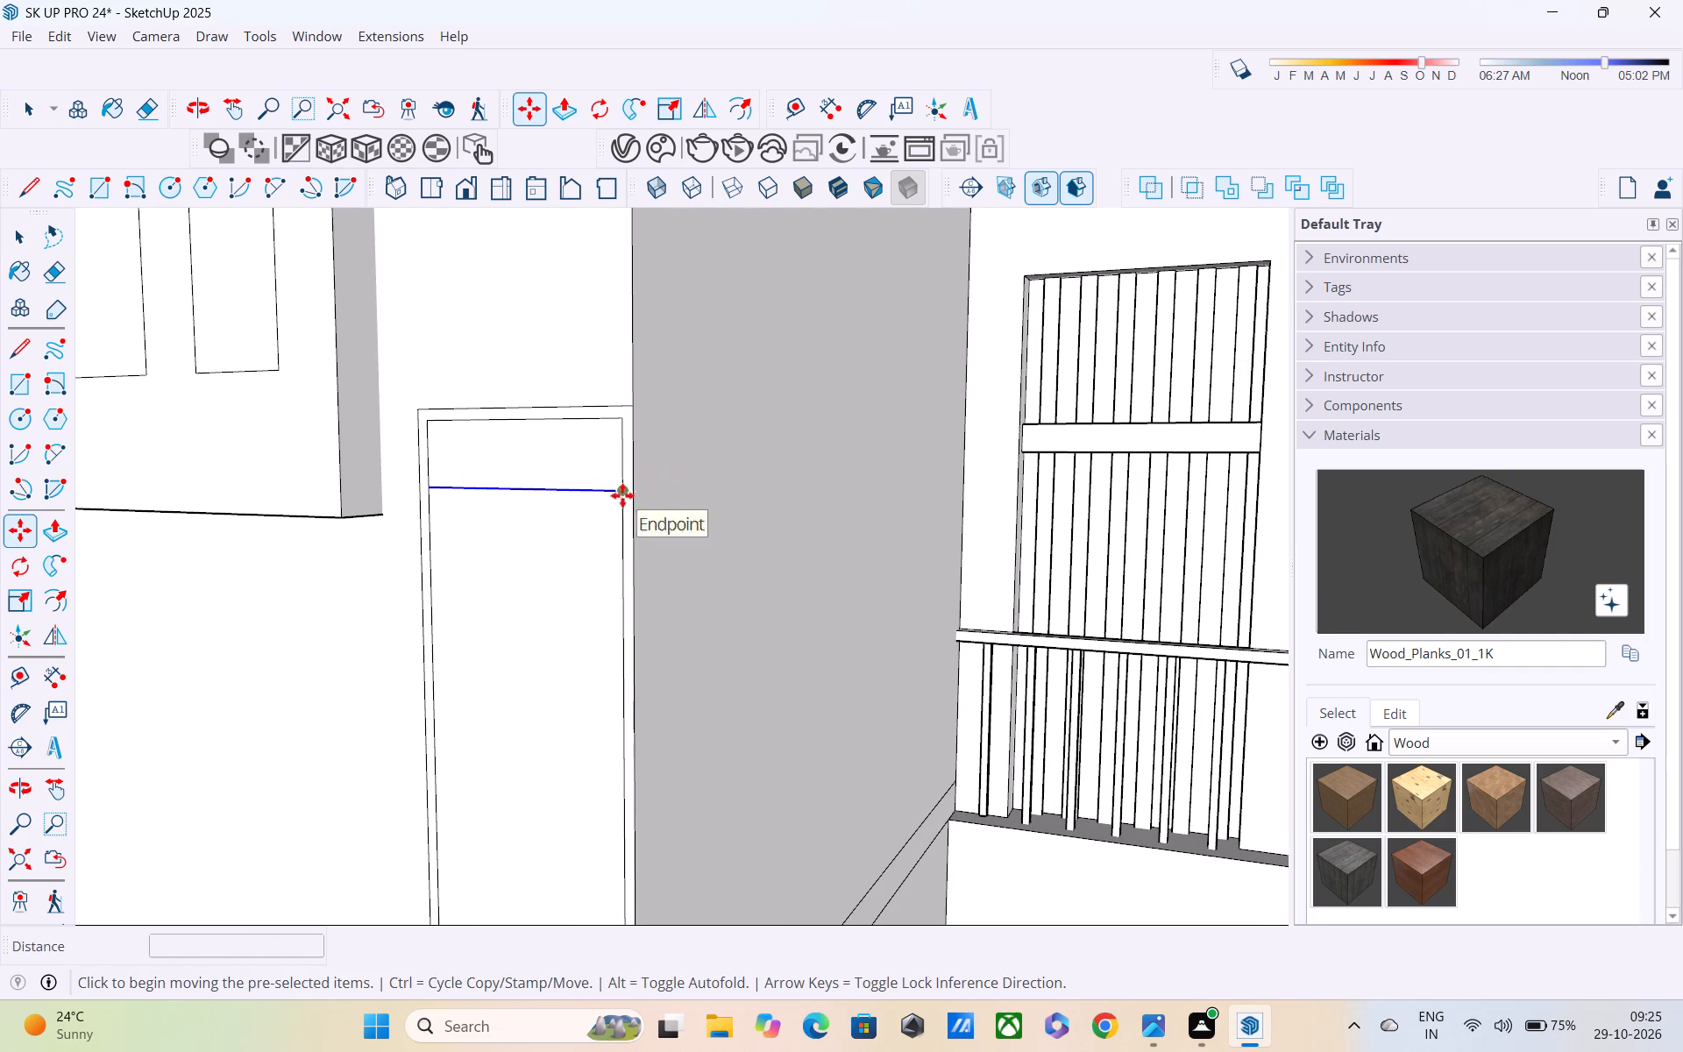
click(621, 488)
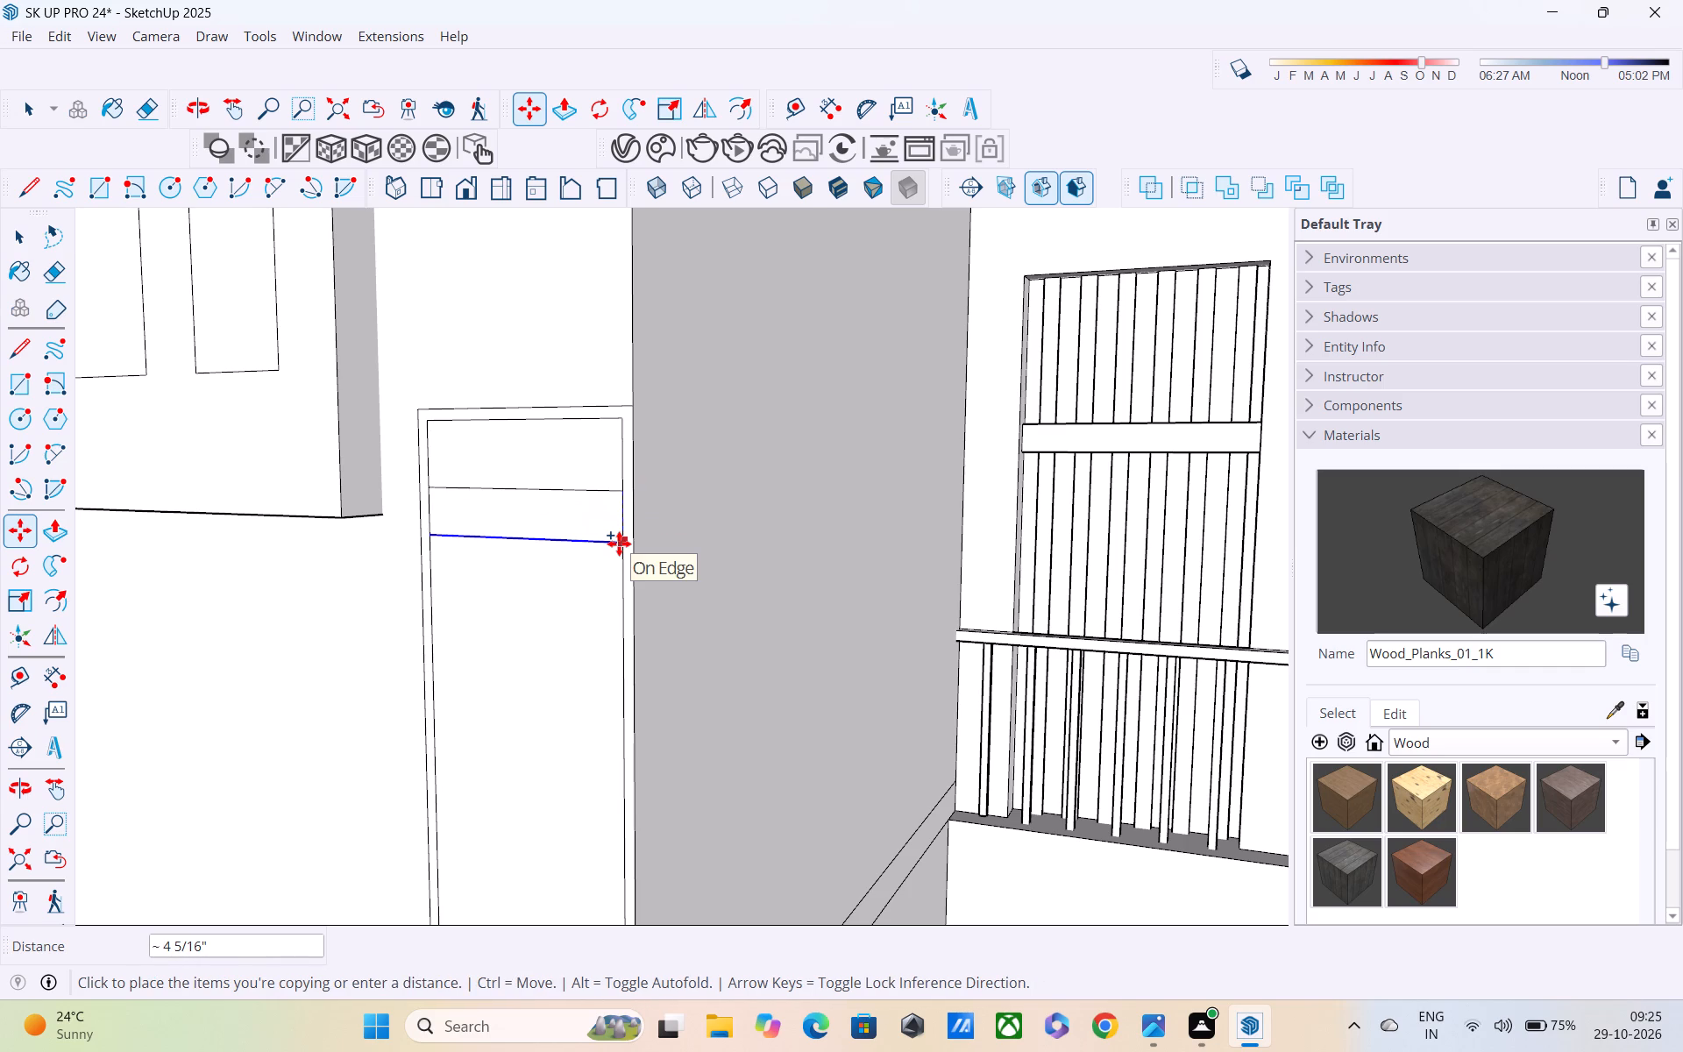
text(2")
key(Return)
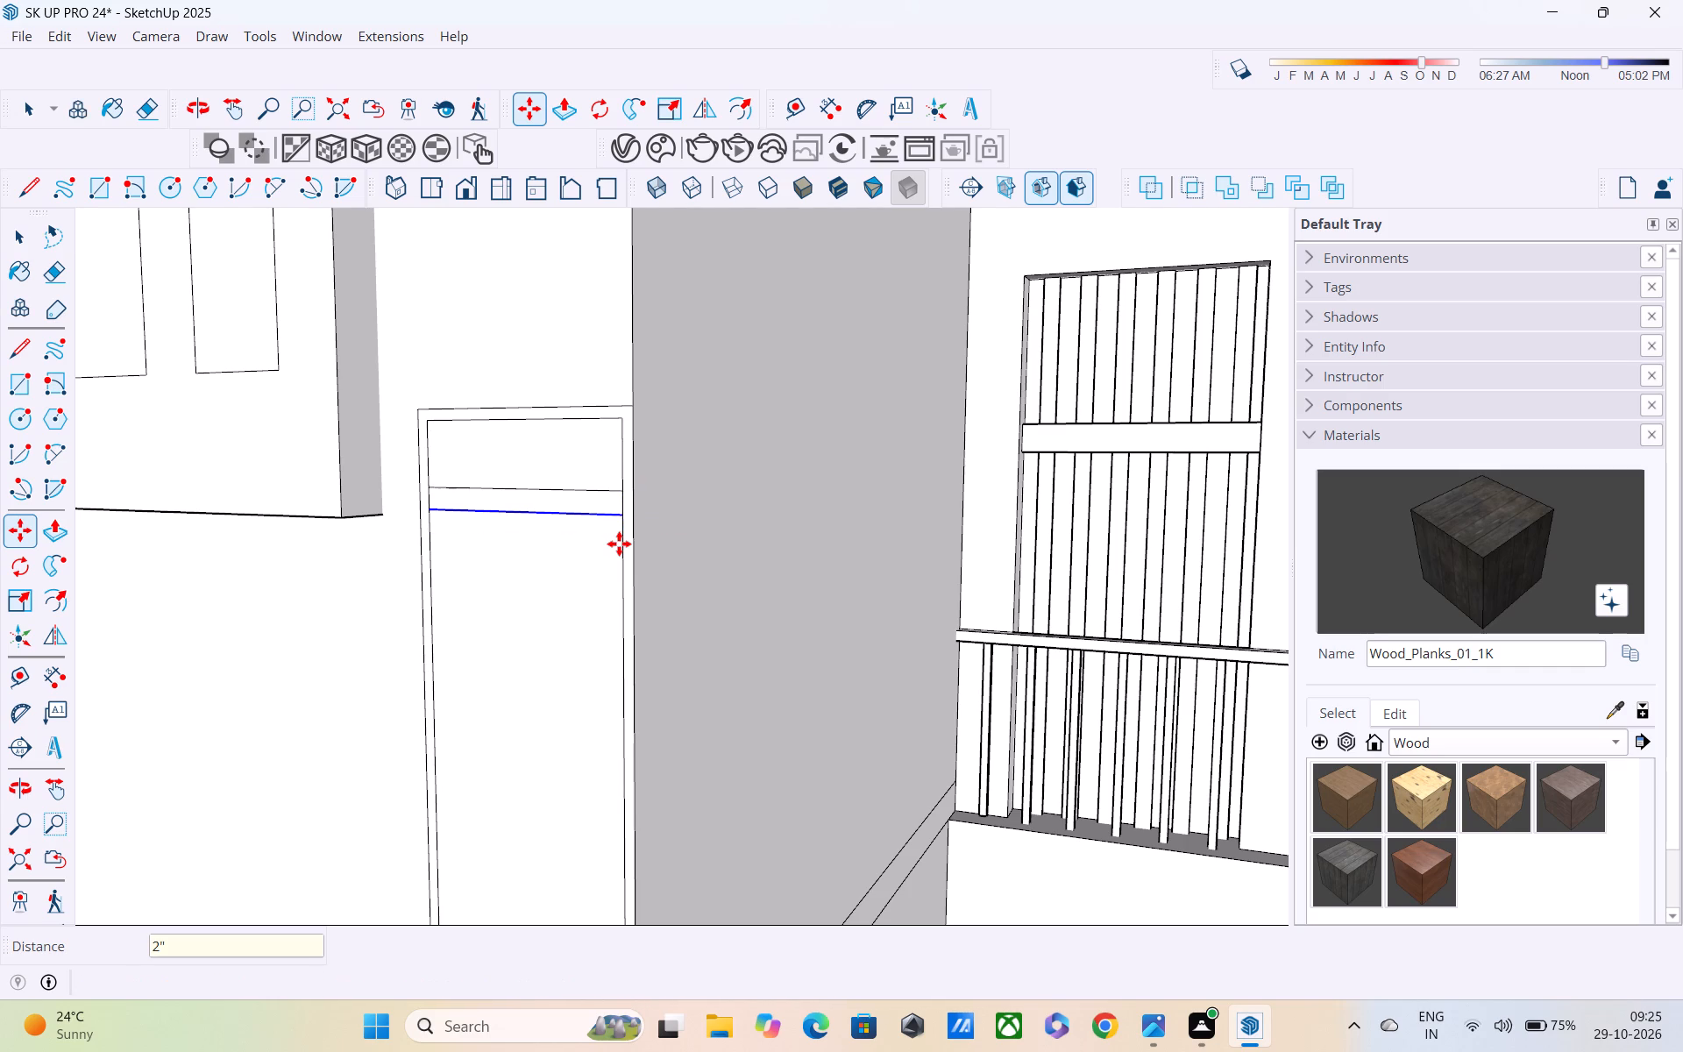
text(1")
key(Return)
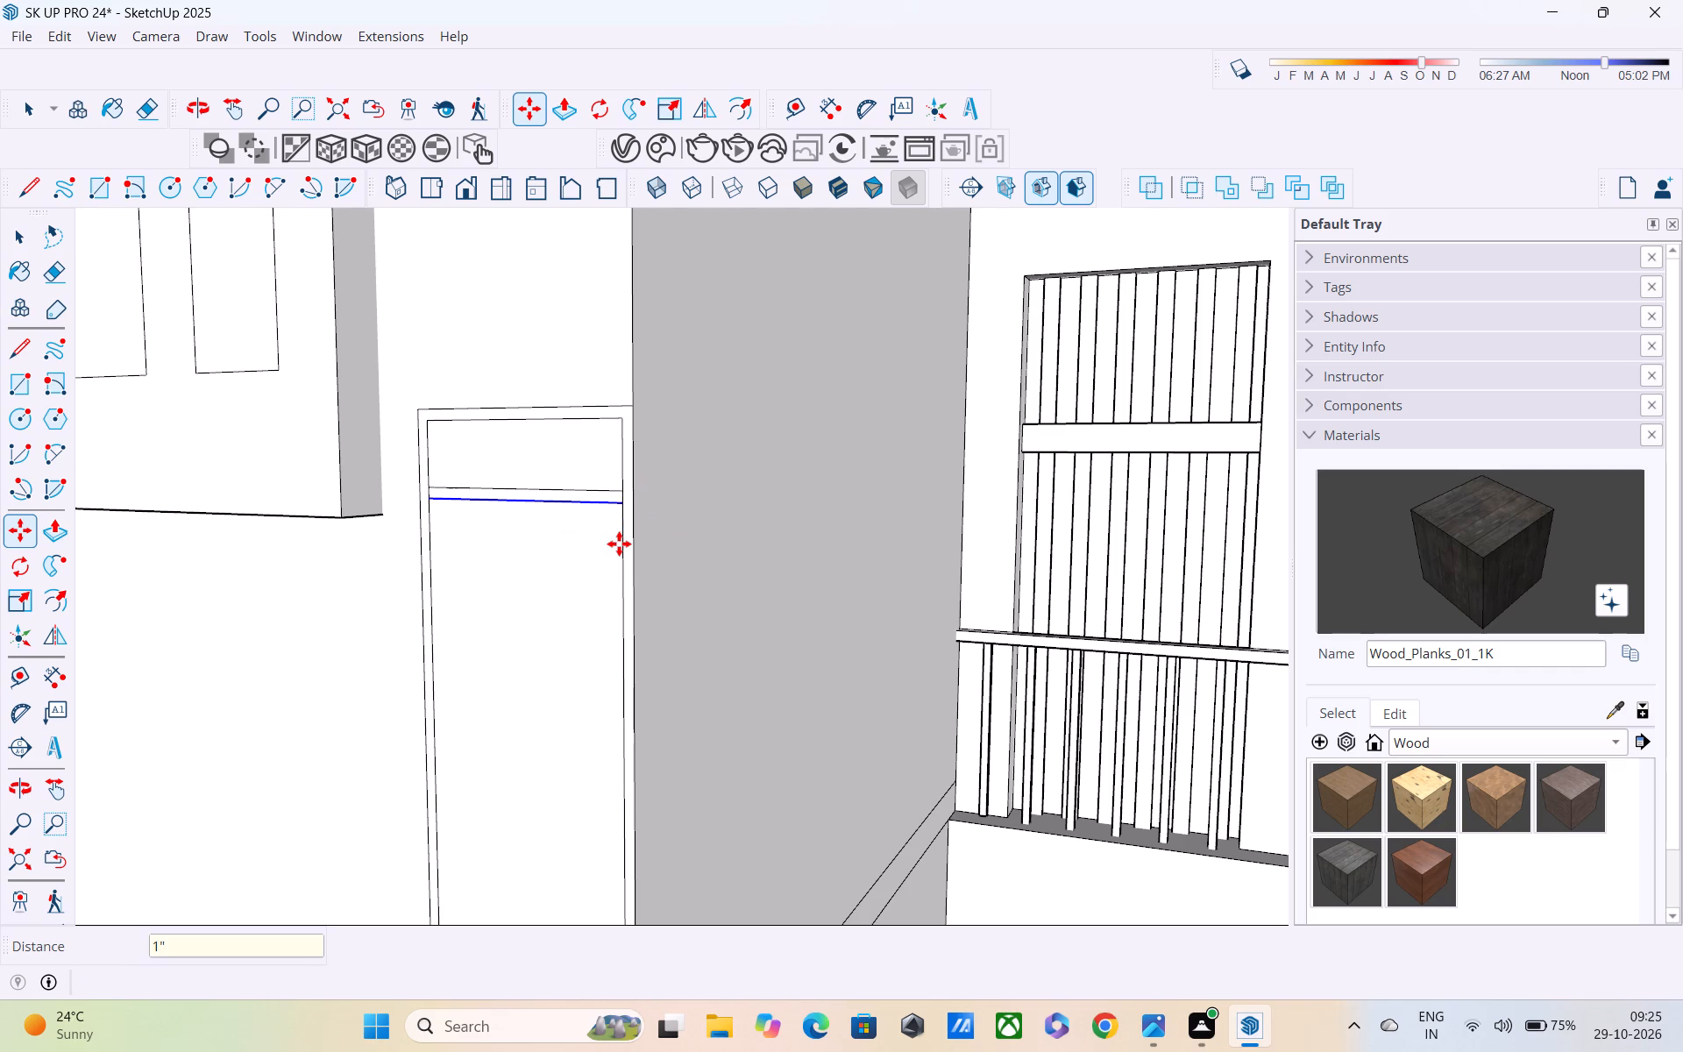
key(space)
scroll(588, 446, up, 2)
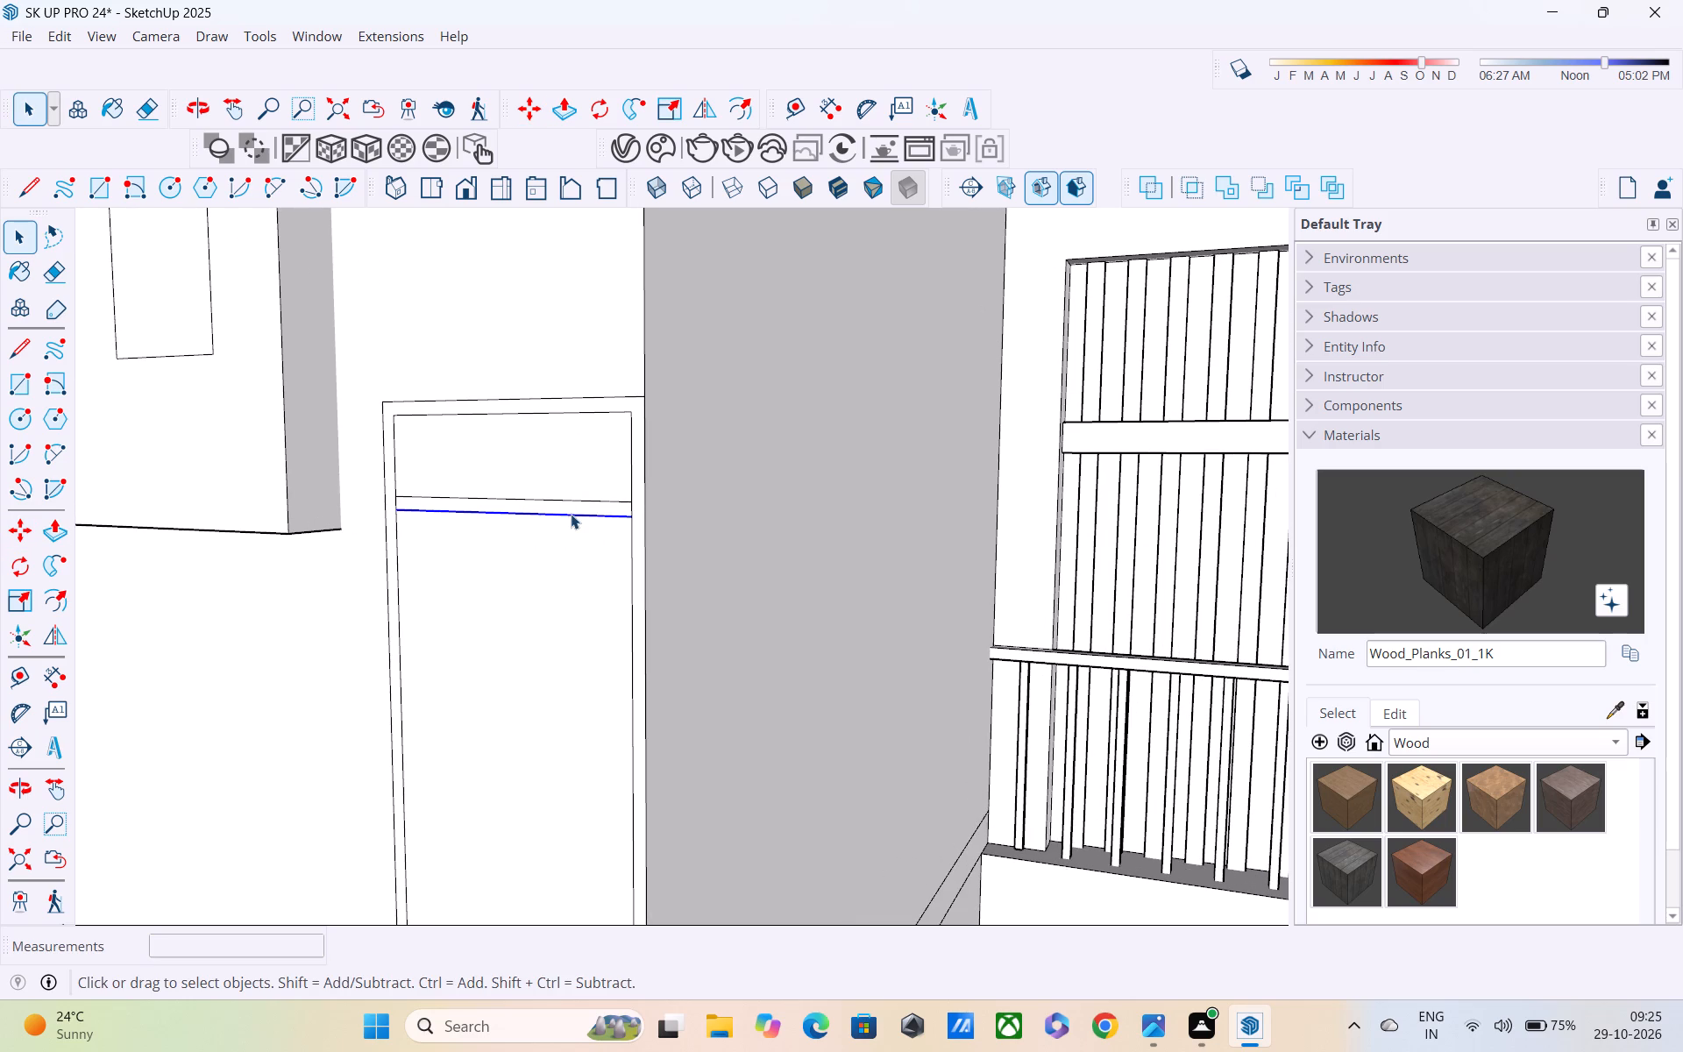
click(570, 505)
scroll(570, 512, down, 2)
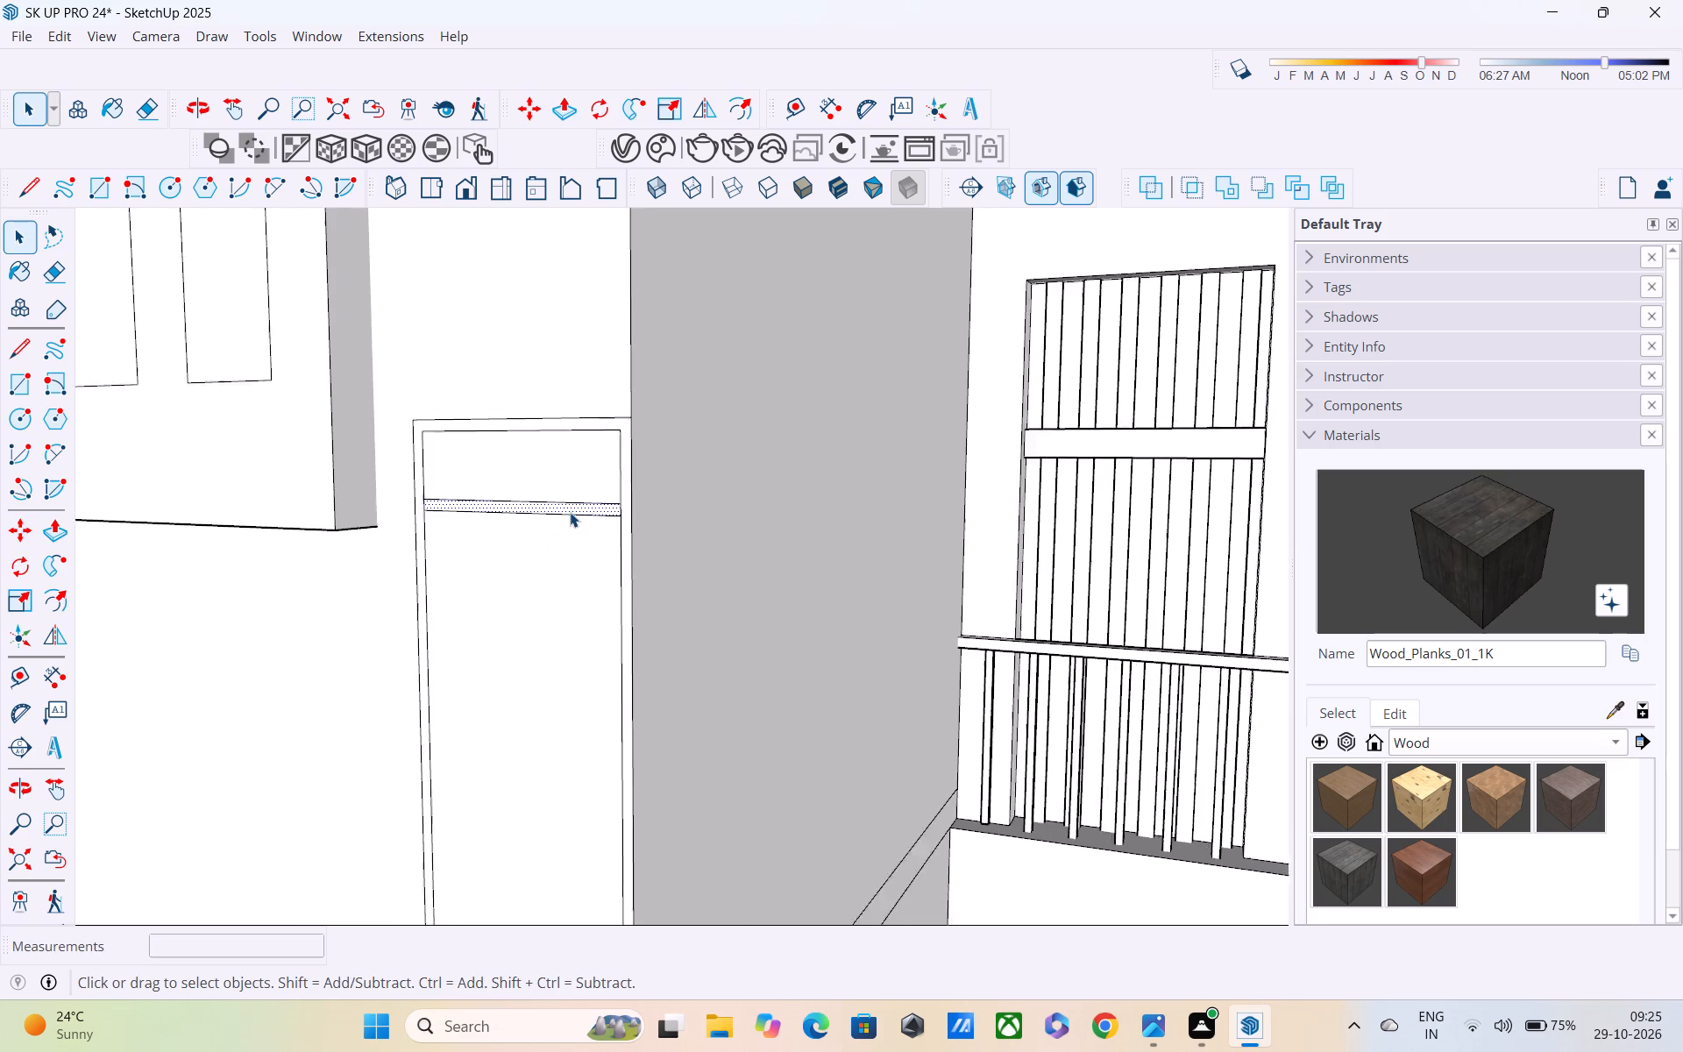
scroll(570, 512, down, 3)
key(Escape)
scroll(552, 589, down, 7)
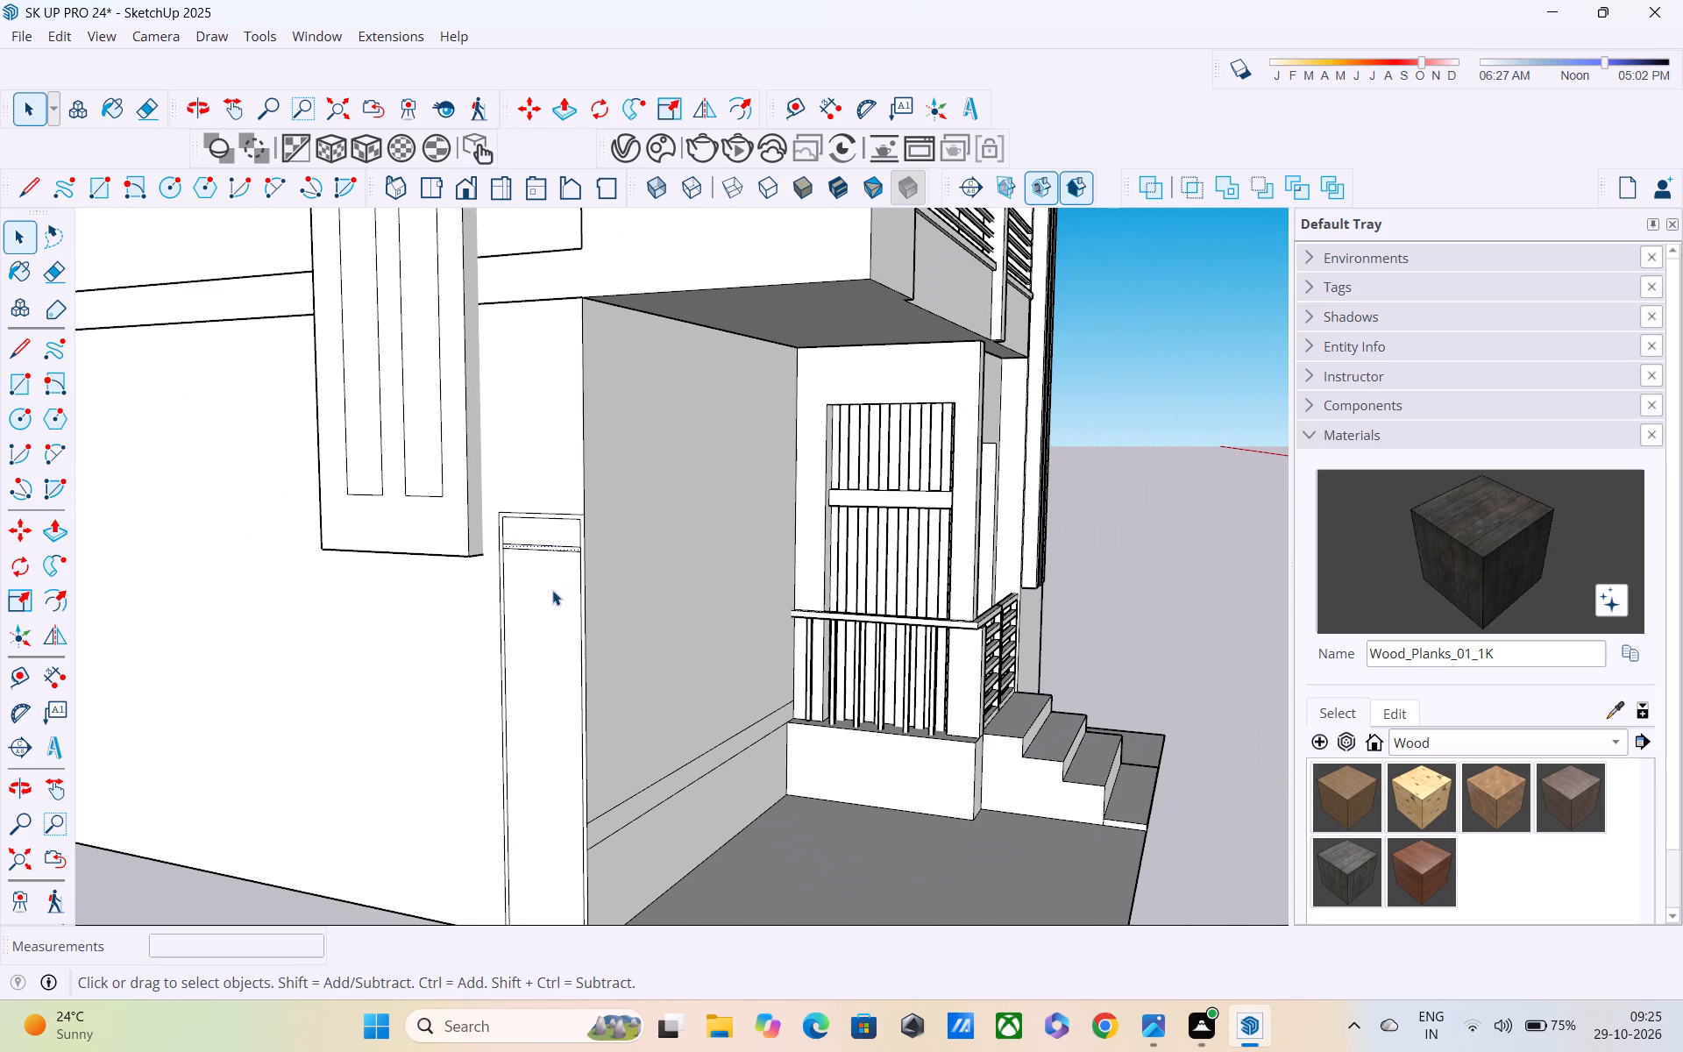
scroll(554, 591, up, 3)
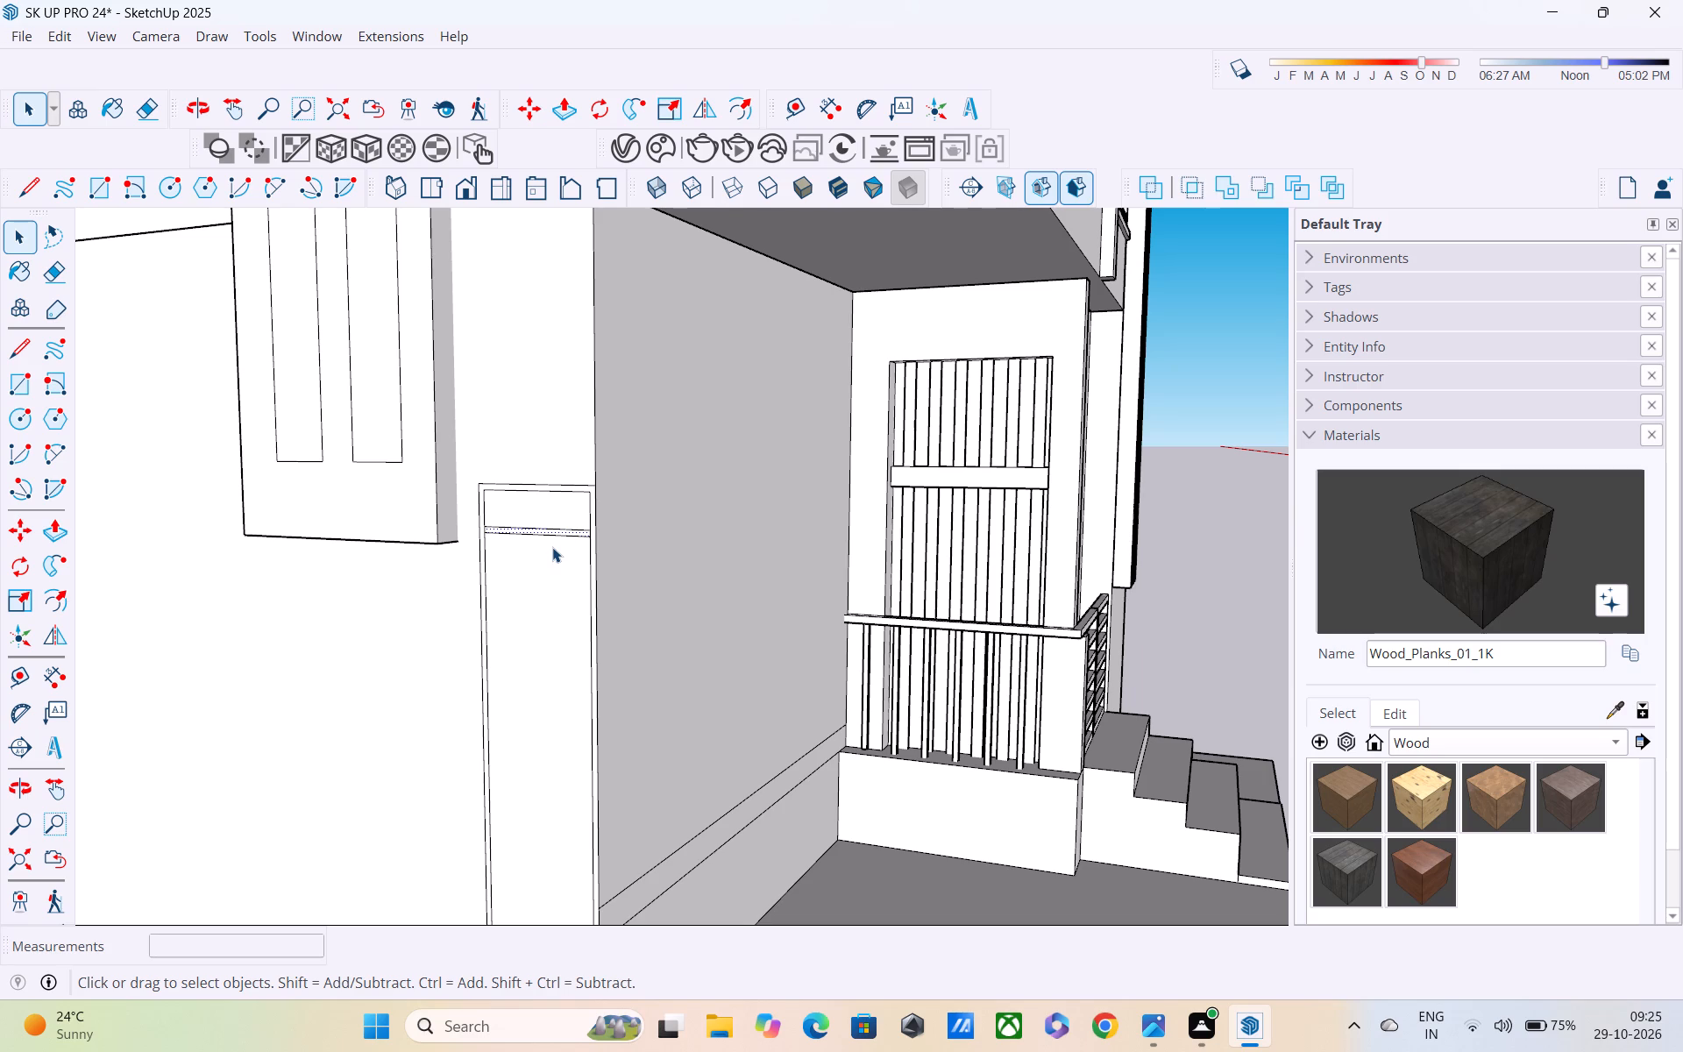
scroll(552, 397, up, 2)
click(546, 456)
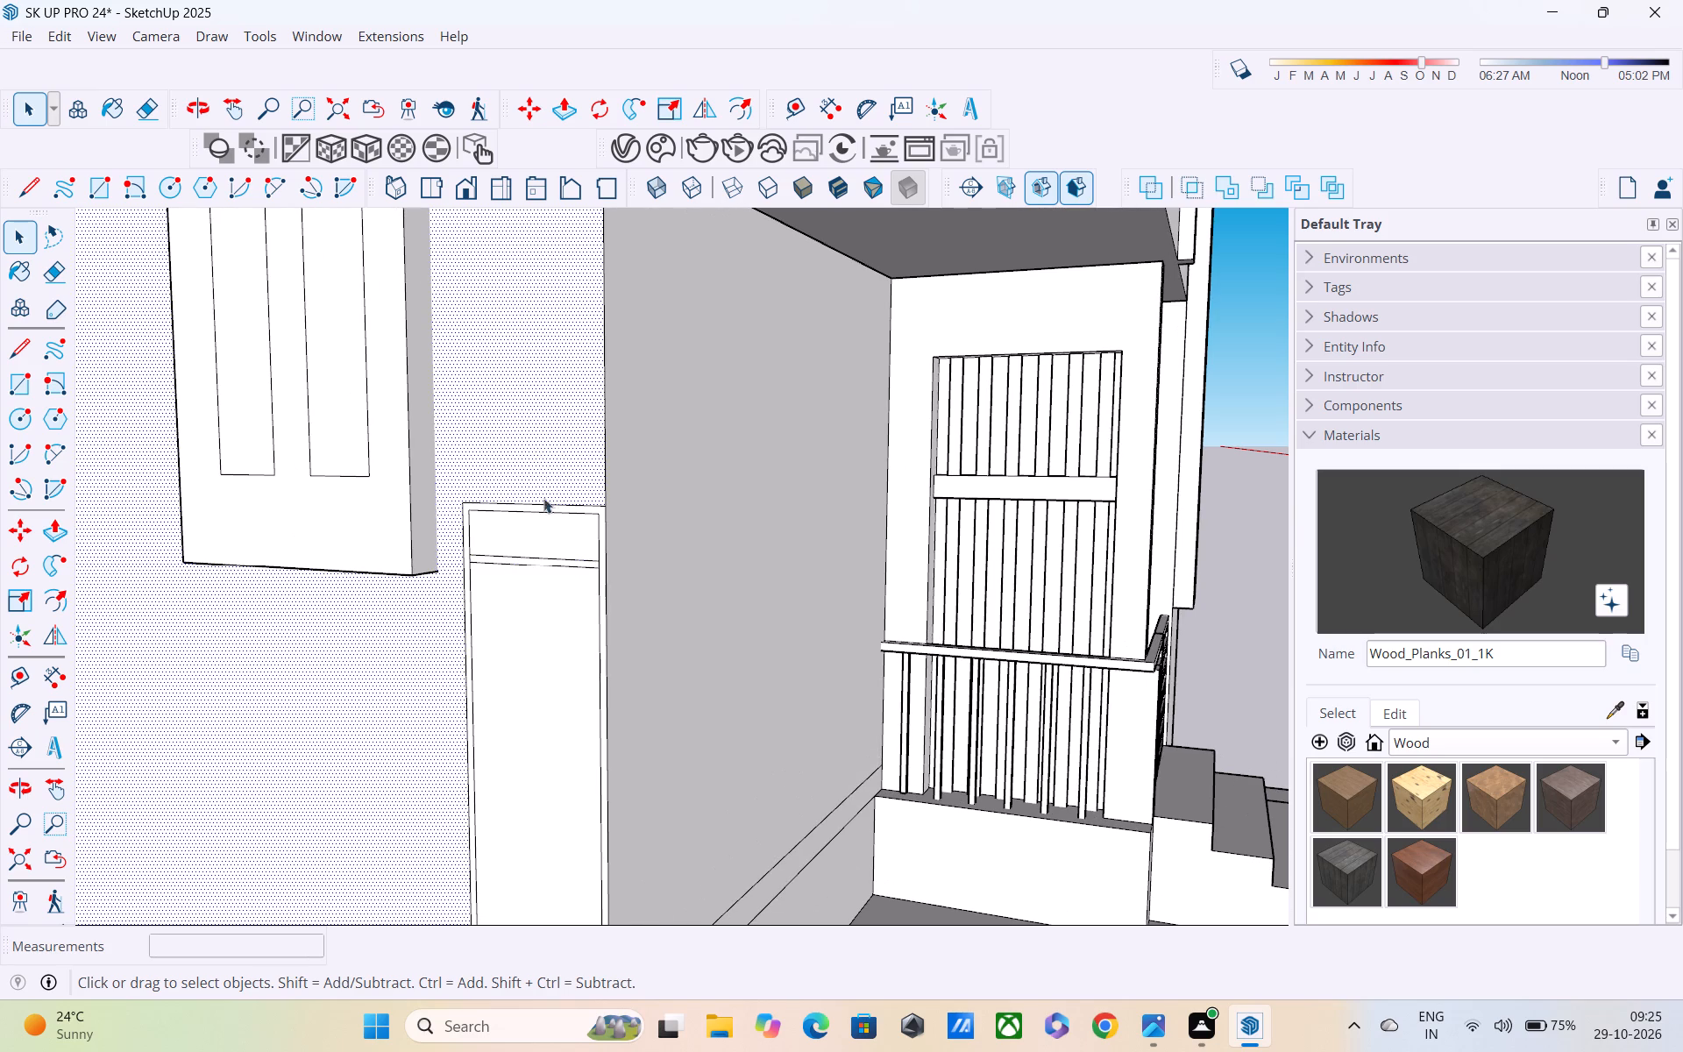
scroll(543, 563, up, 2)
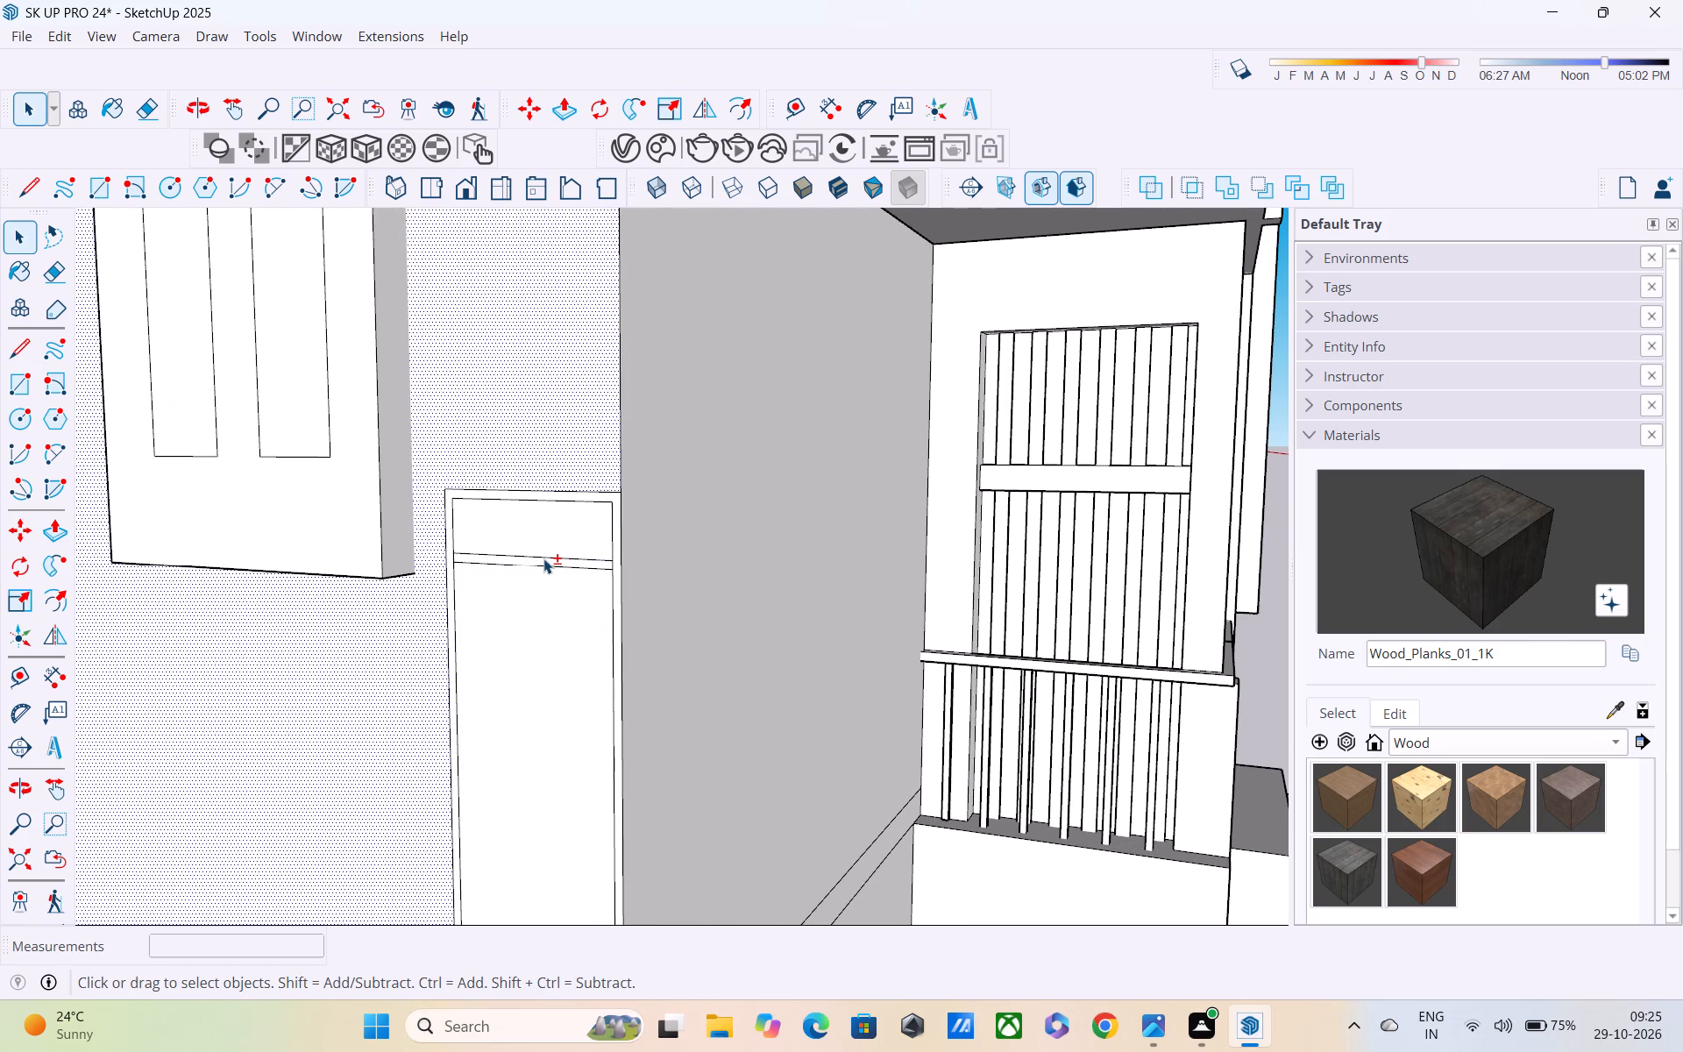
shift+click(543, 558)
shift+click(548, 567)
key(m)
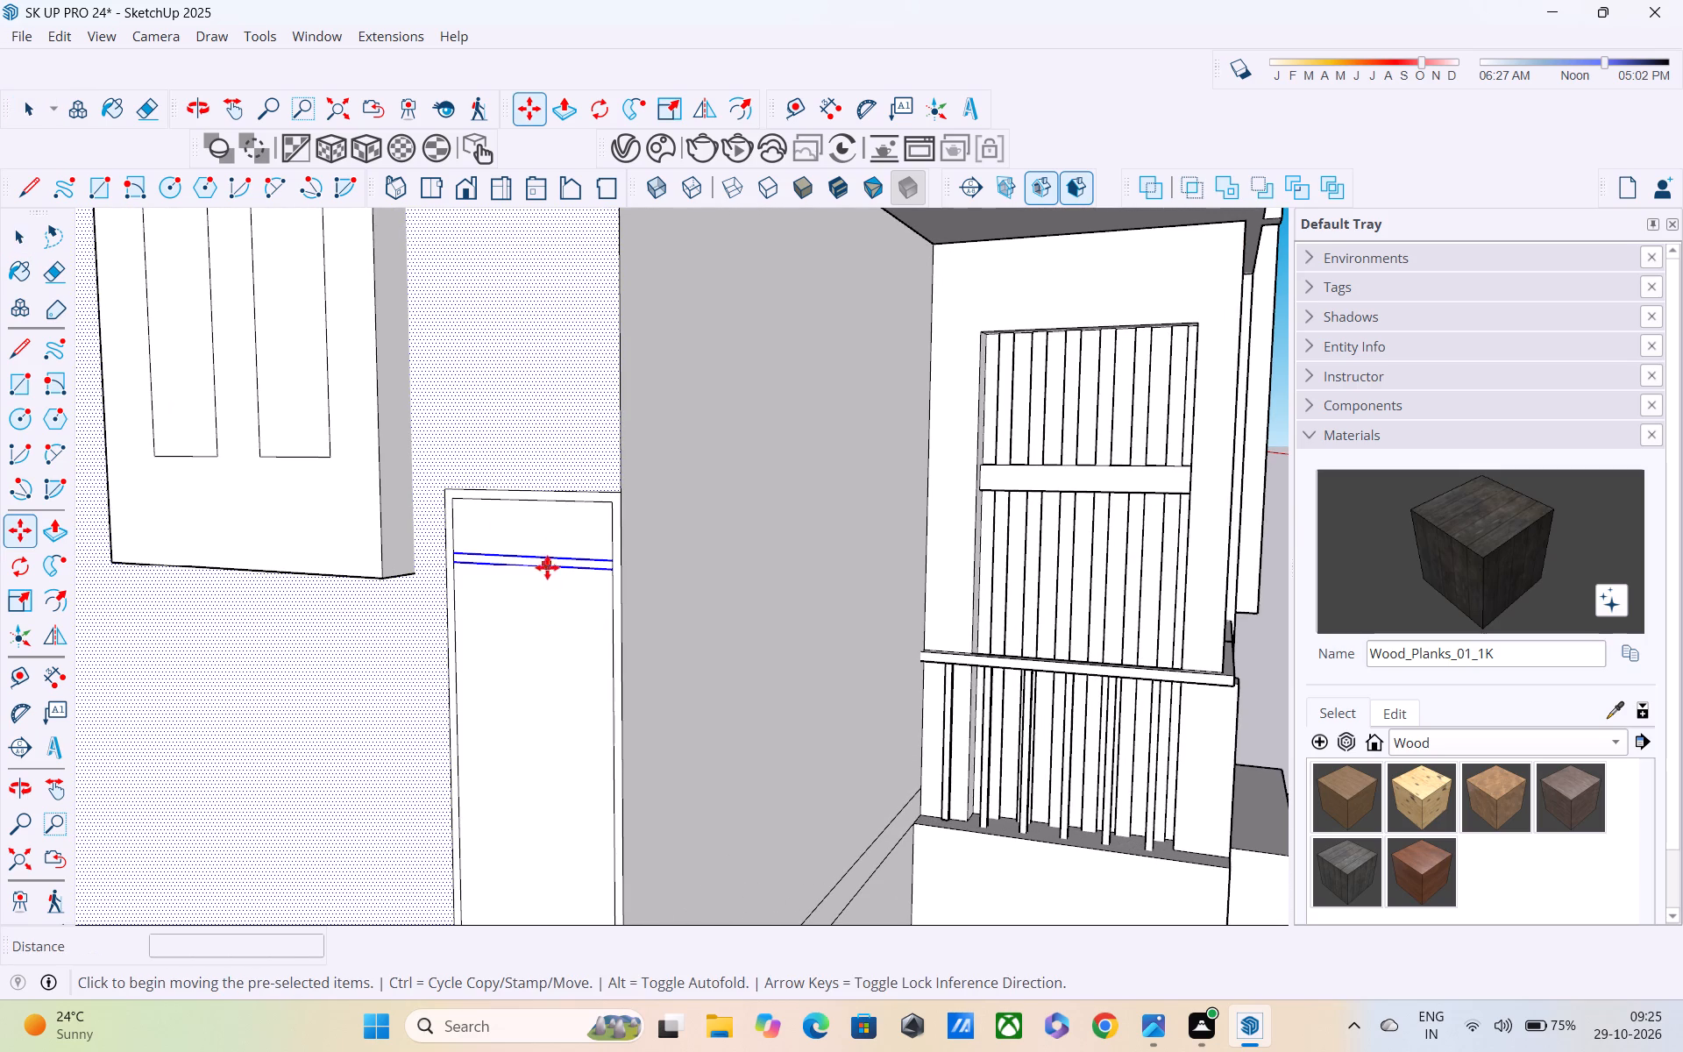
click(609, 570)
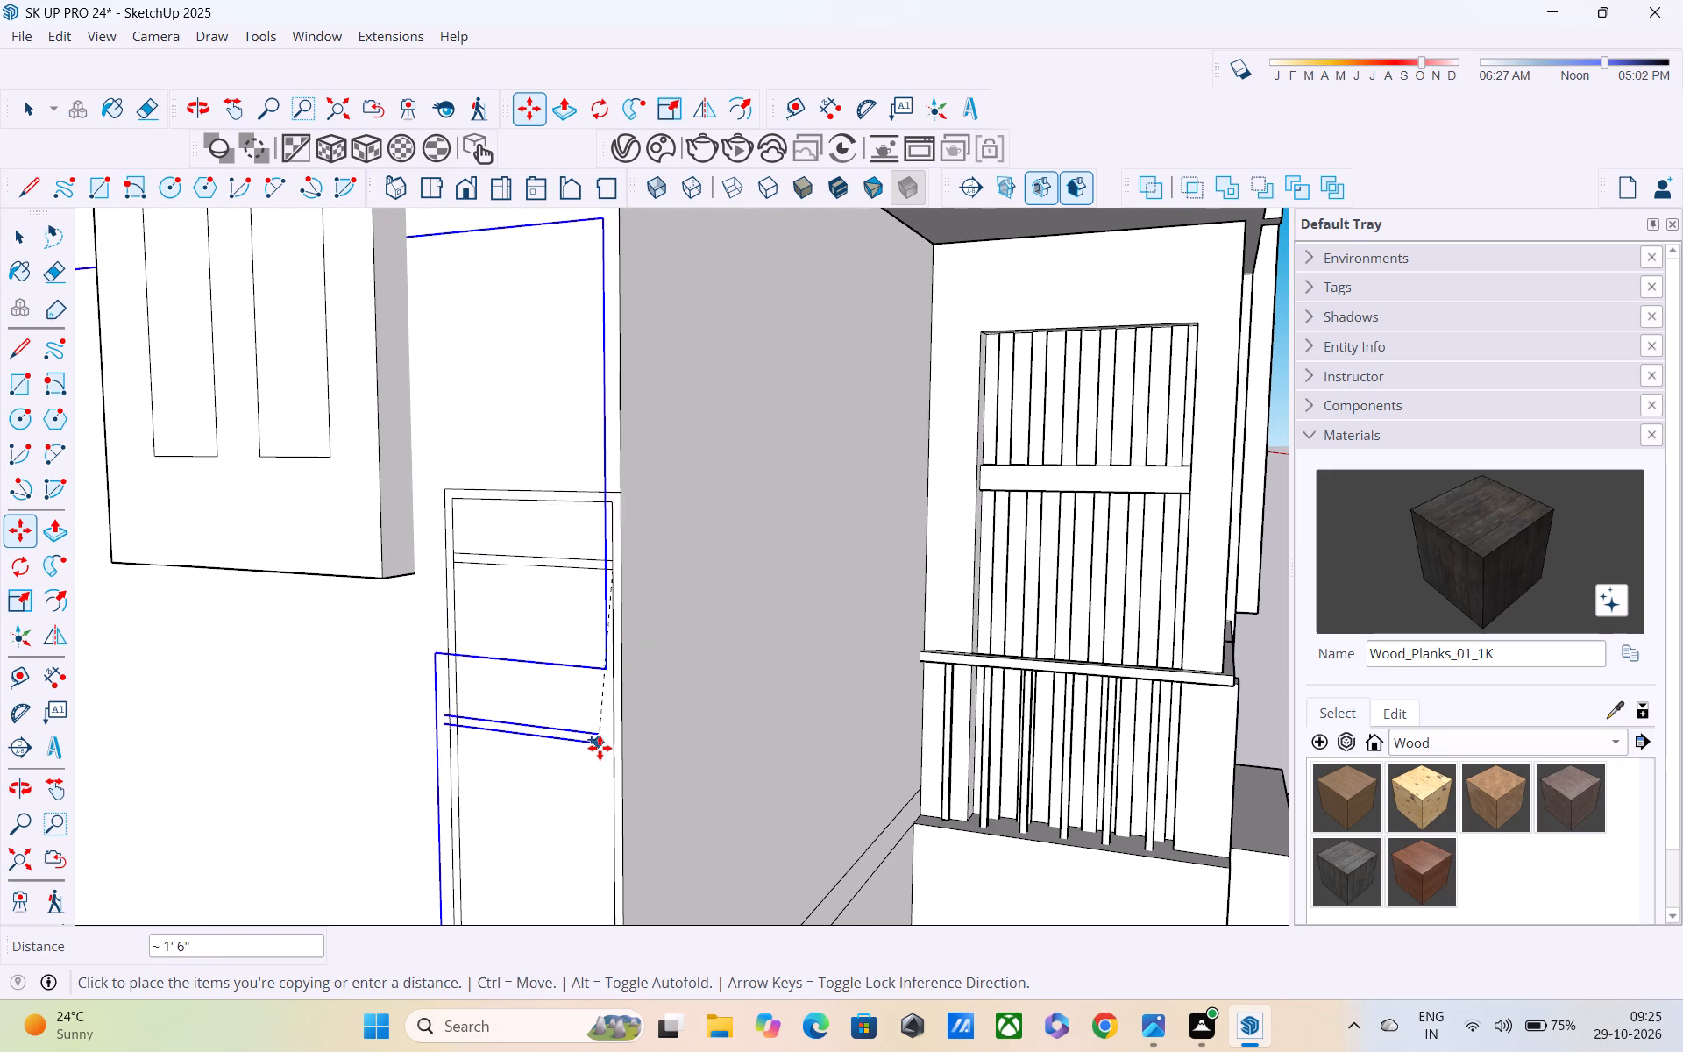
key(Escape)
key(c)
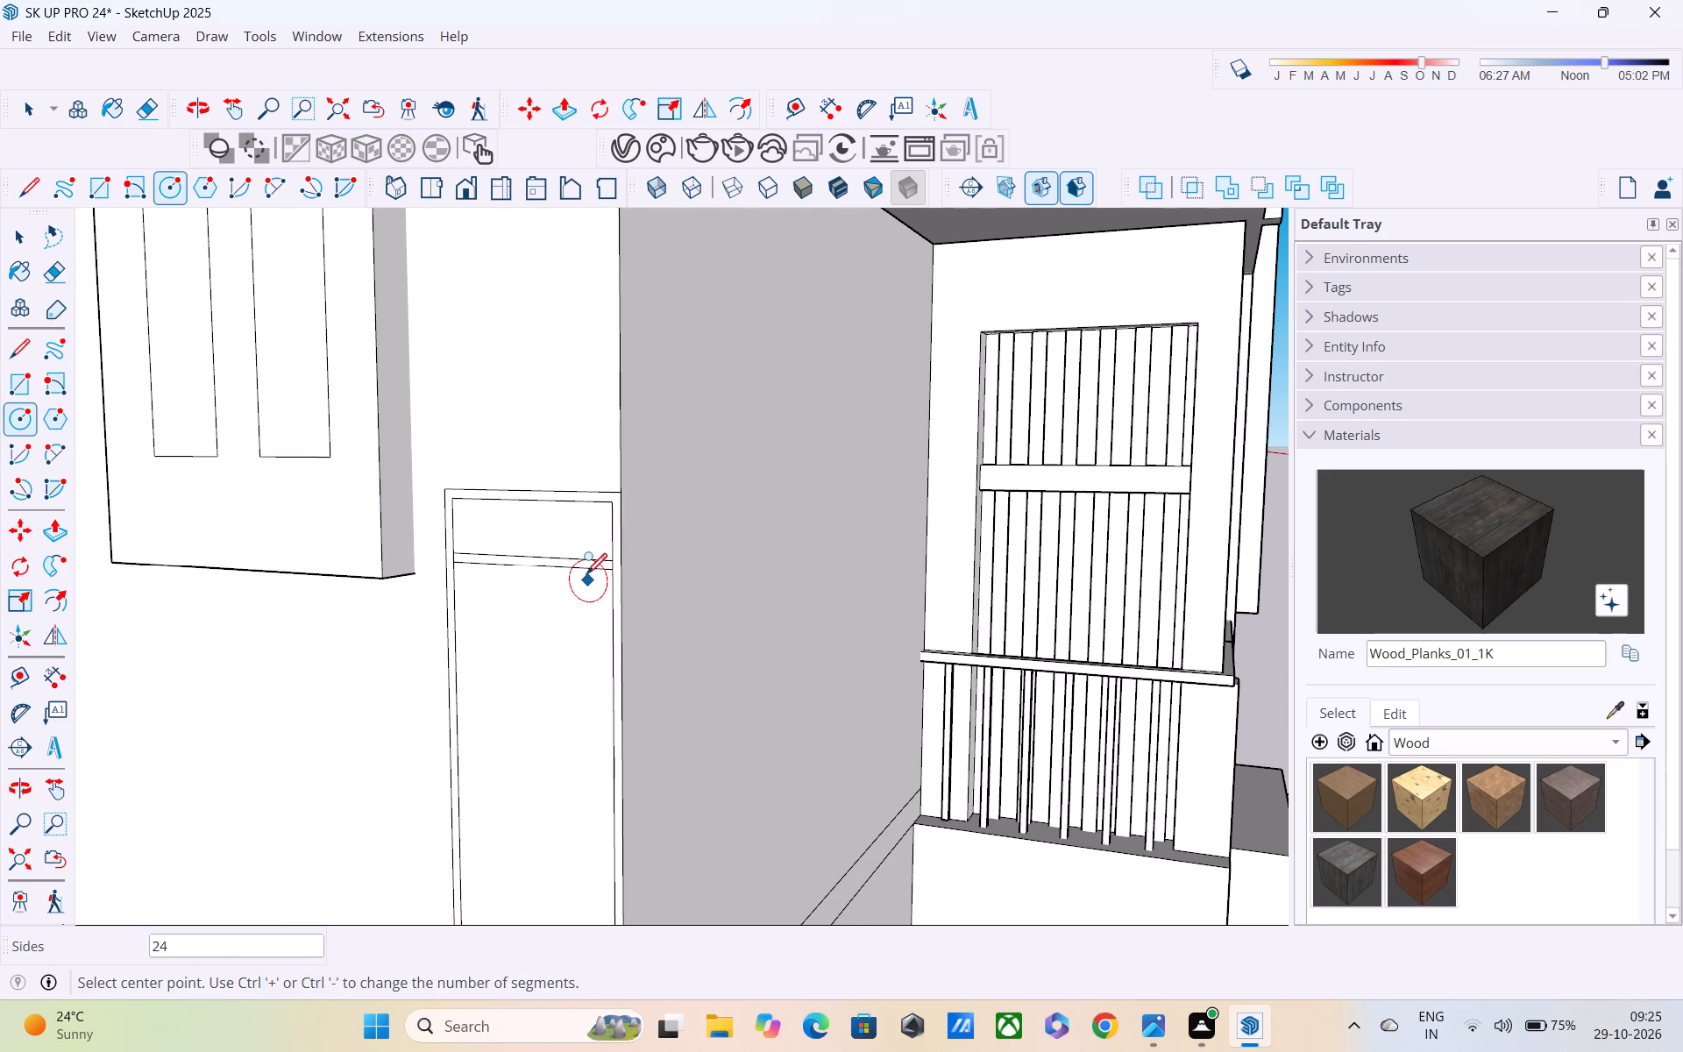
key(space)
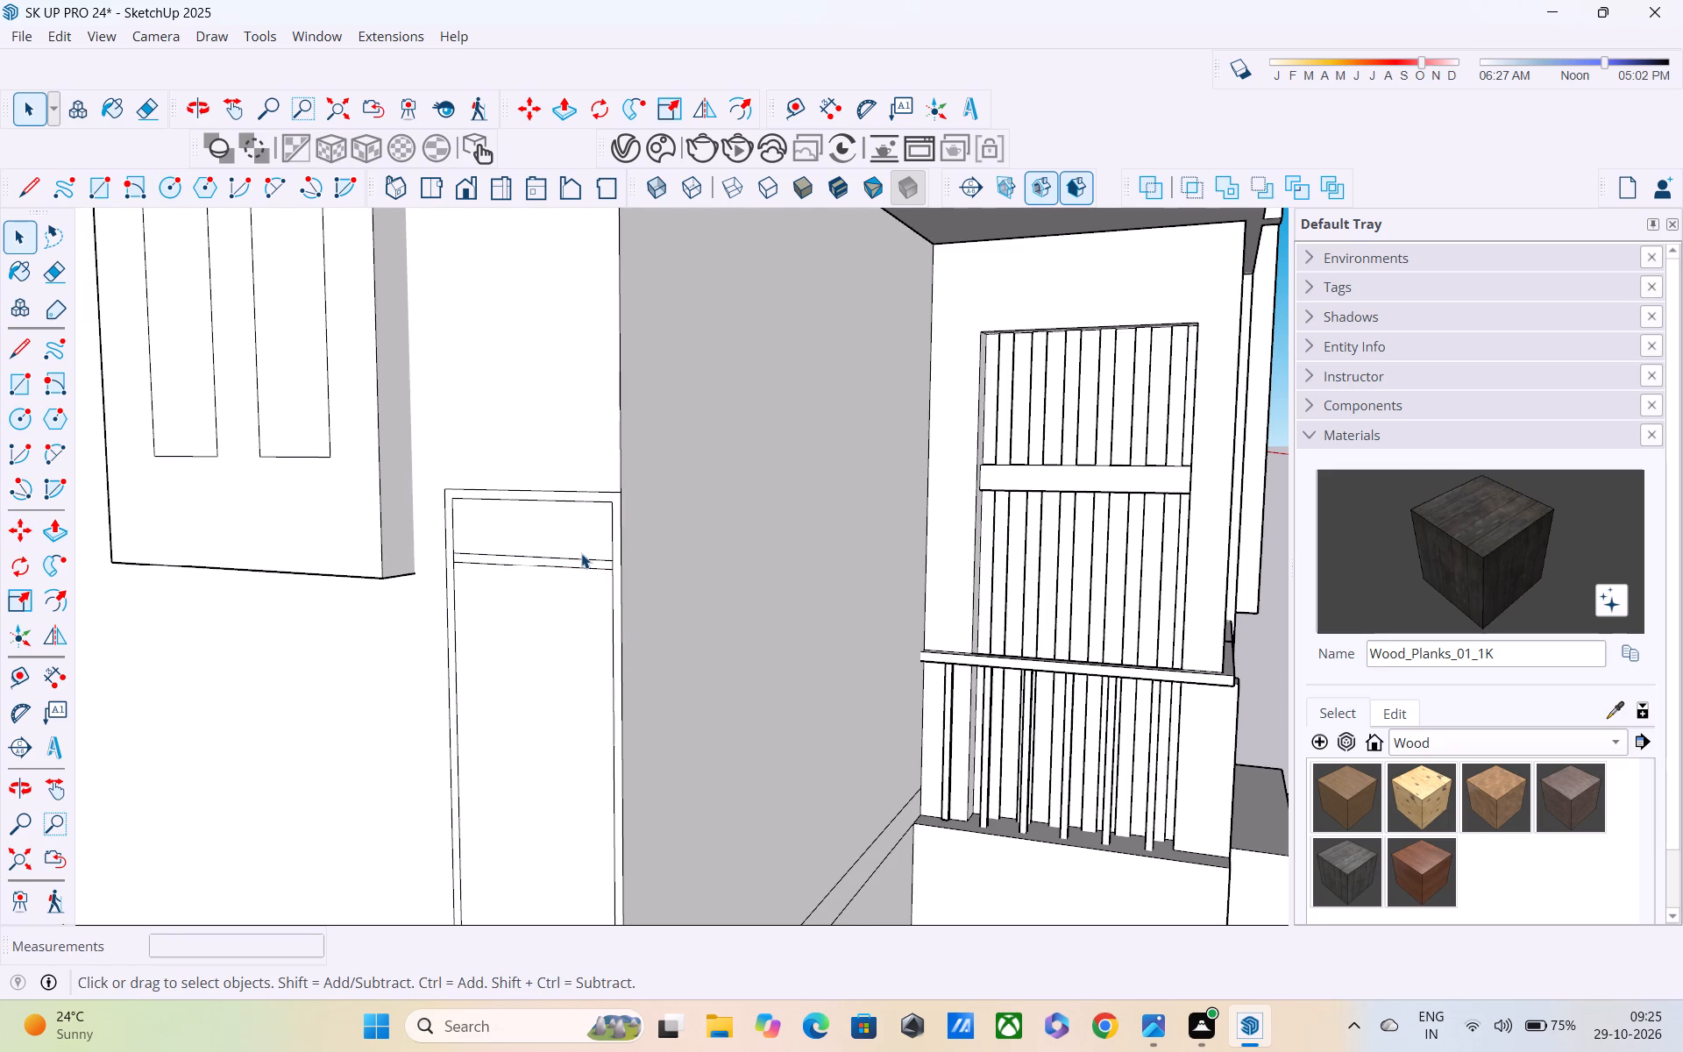
Copy the narrow strip's two edges down about 7' 5 3/8" to the panel's base, divided into 10 equal spacings.
click(581, 559)
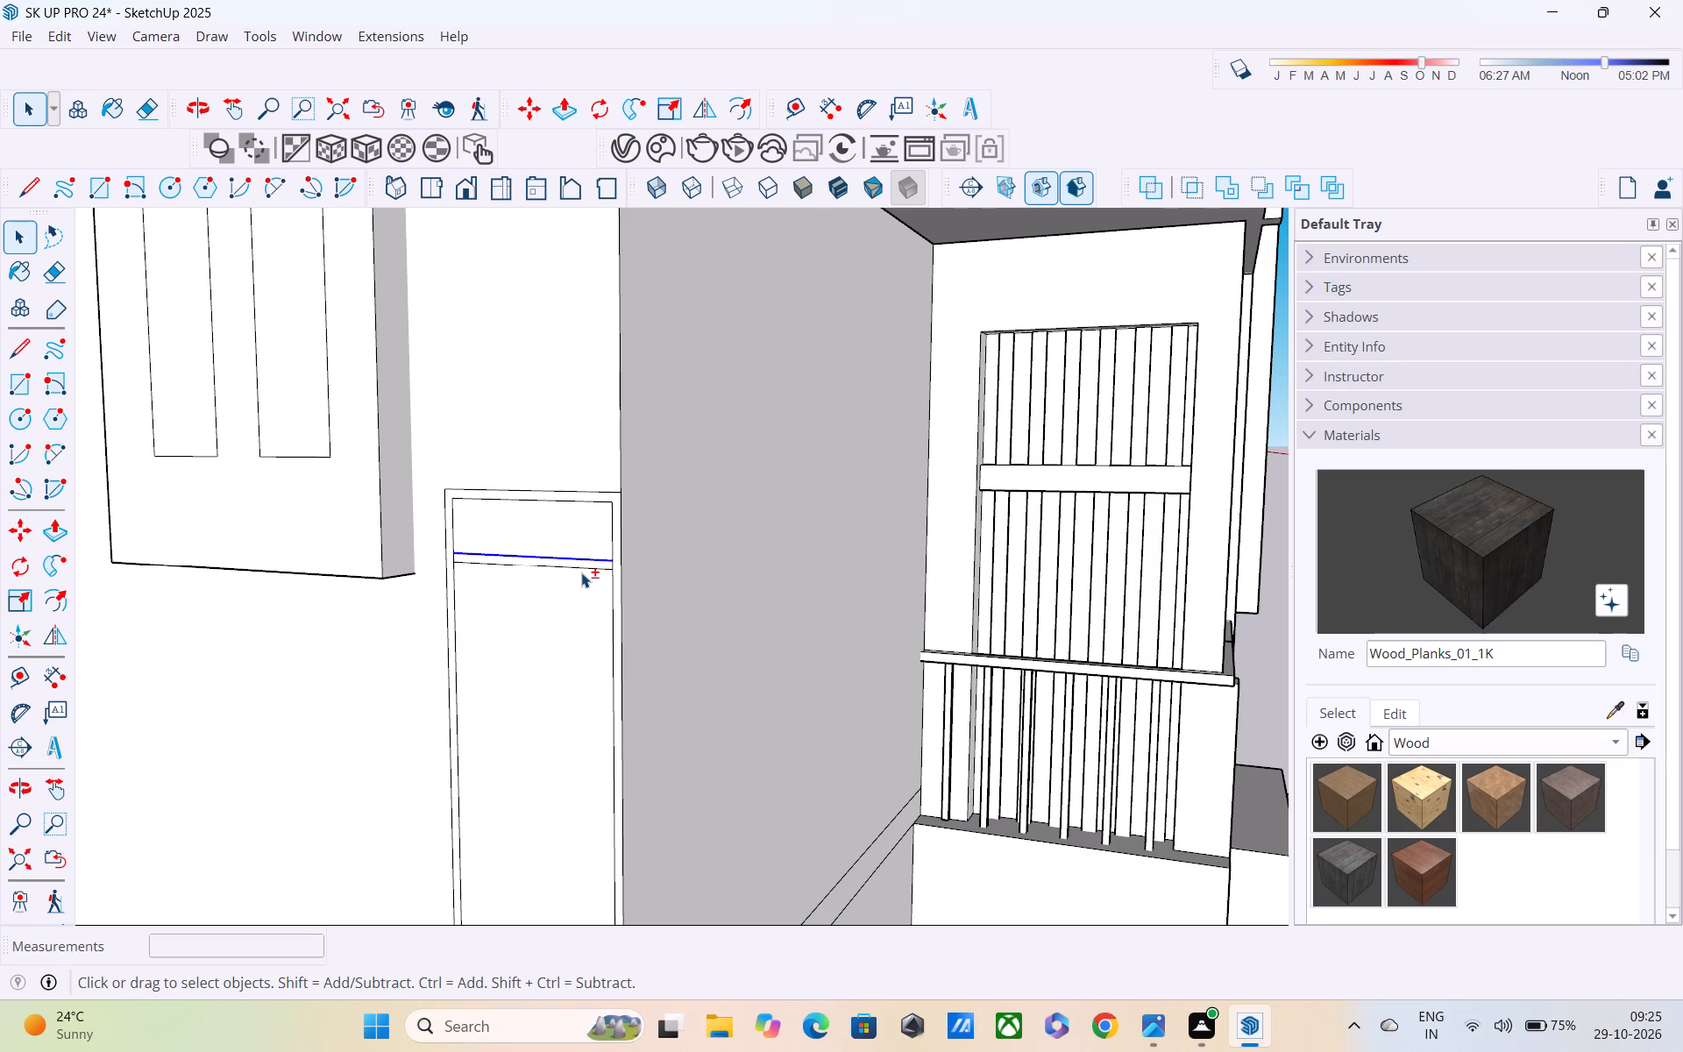
shift+click(581, 572)
shift+click(581, 572)
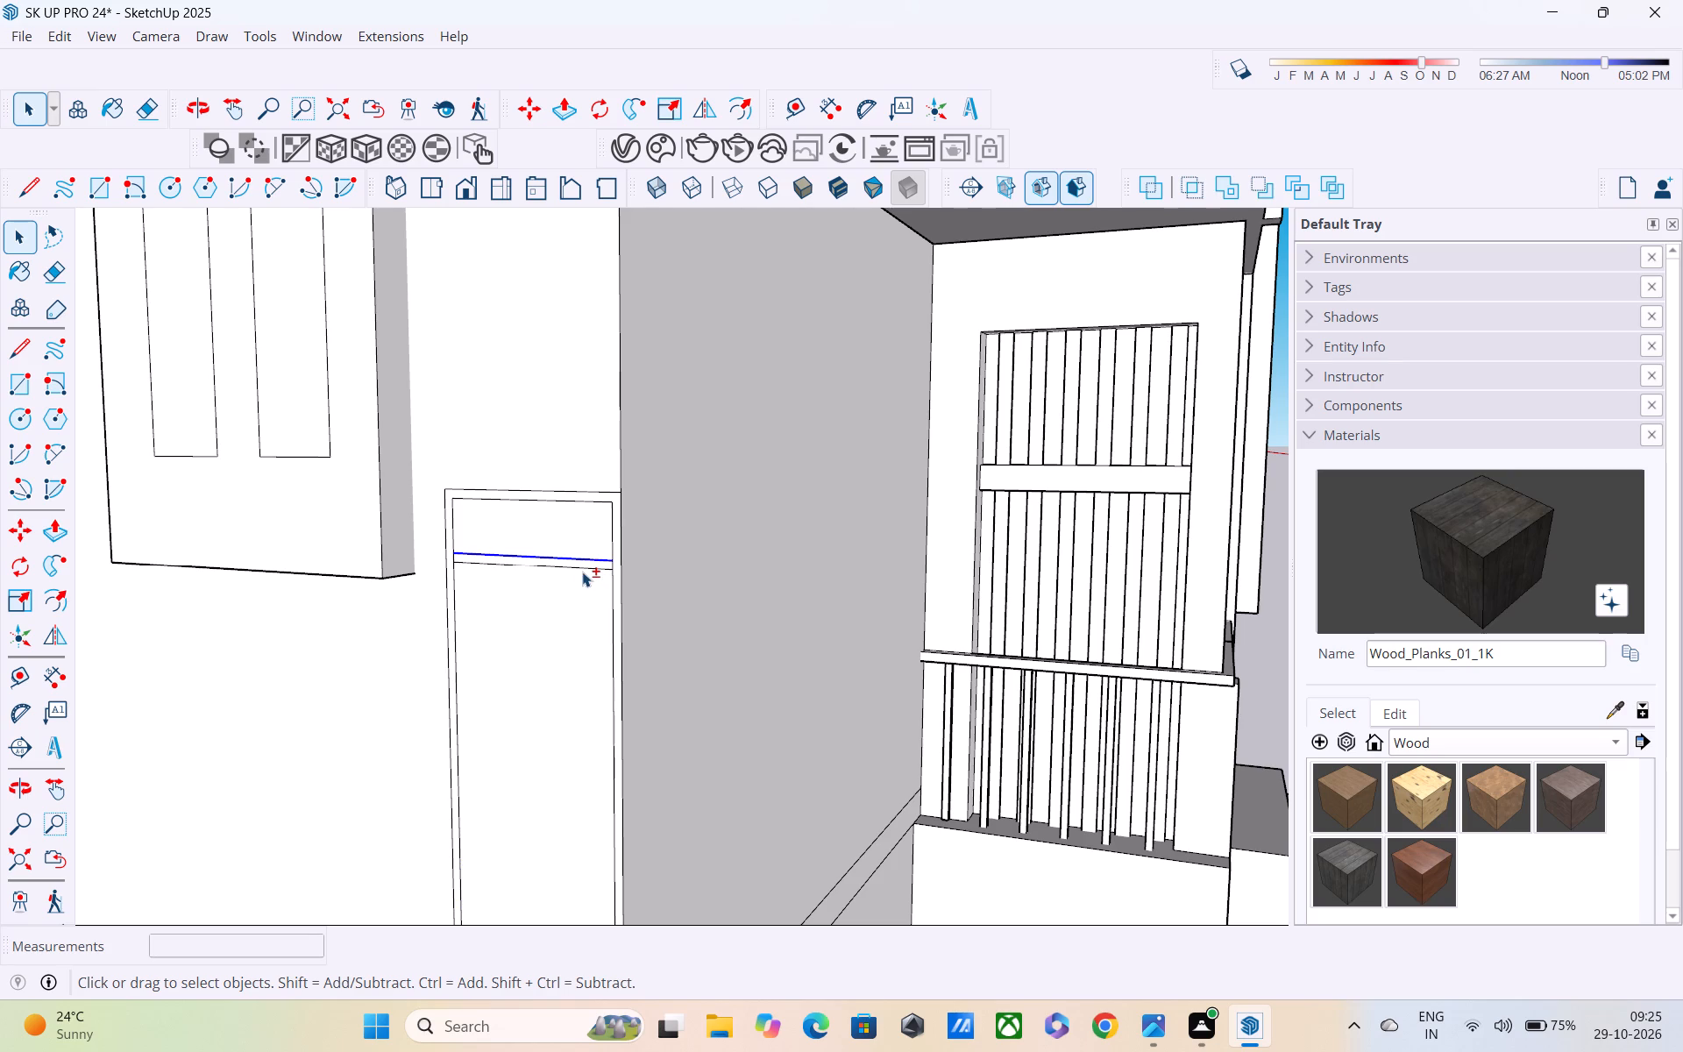
shift+click(582, 567)
key(m)
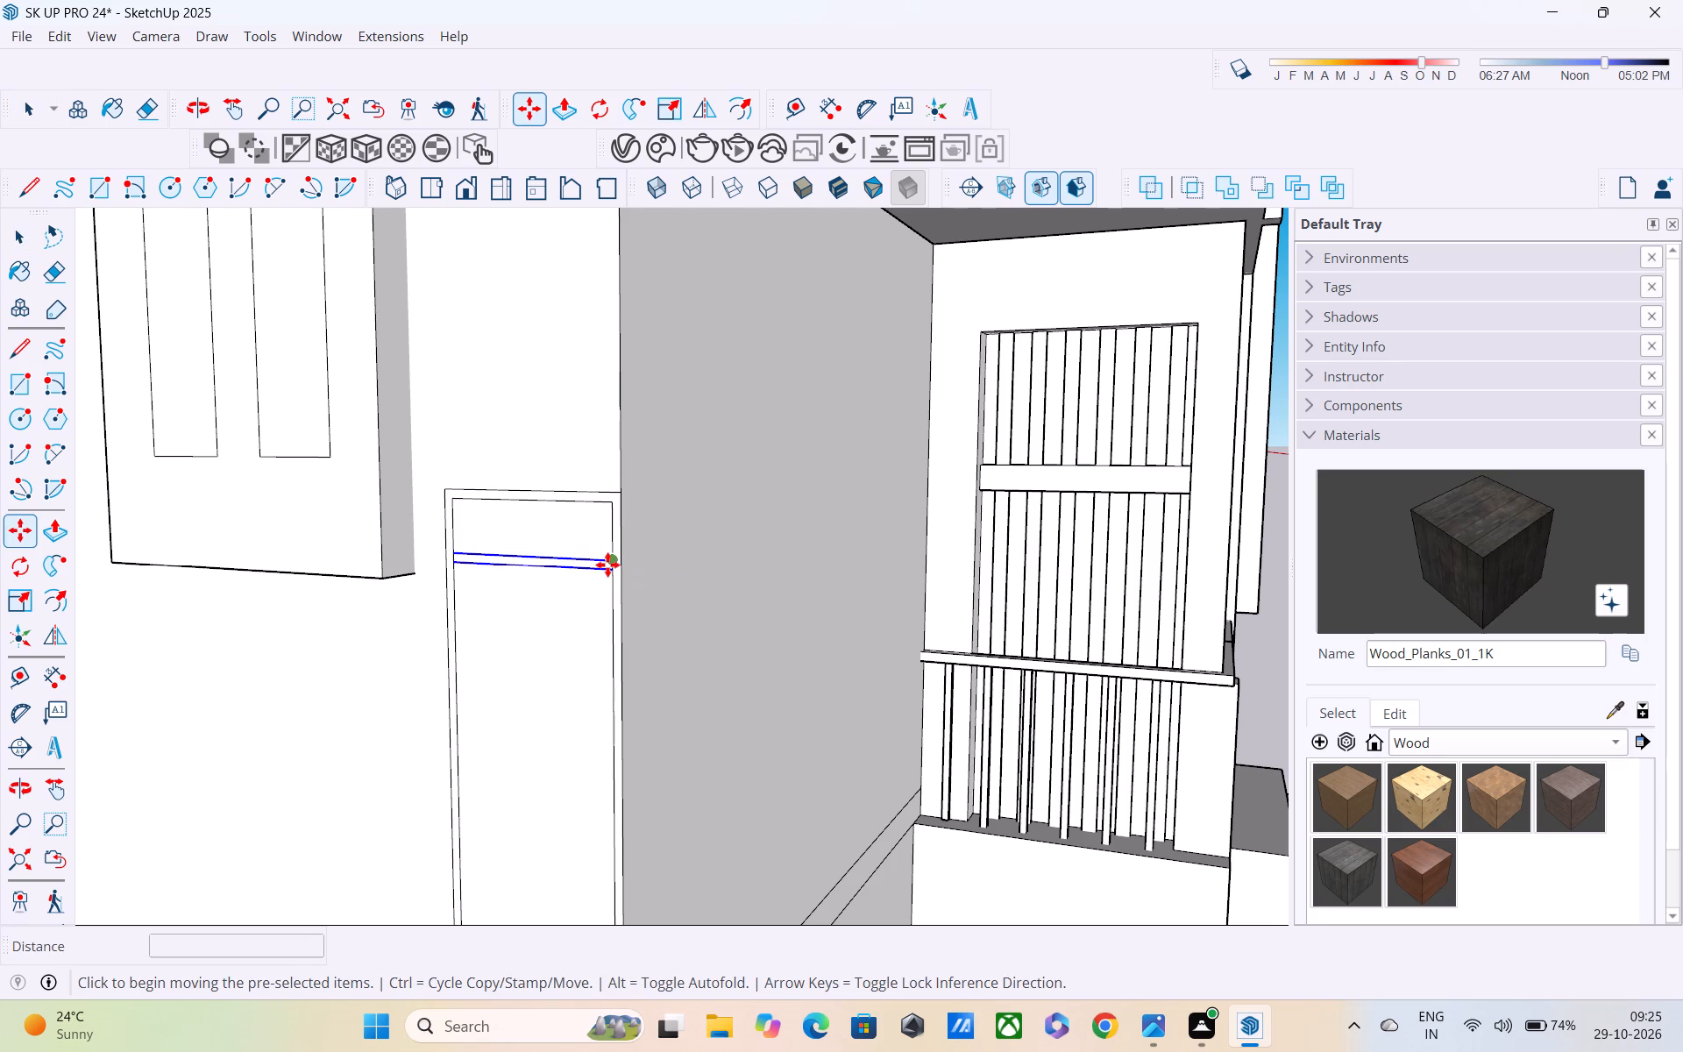
click(608, 570)
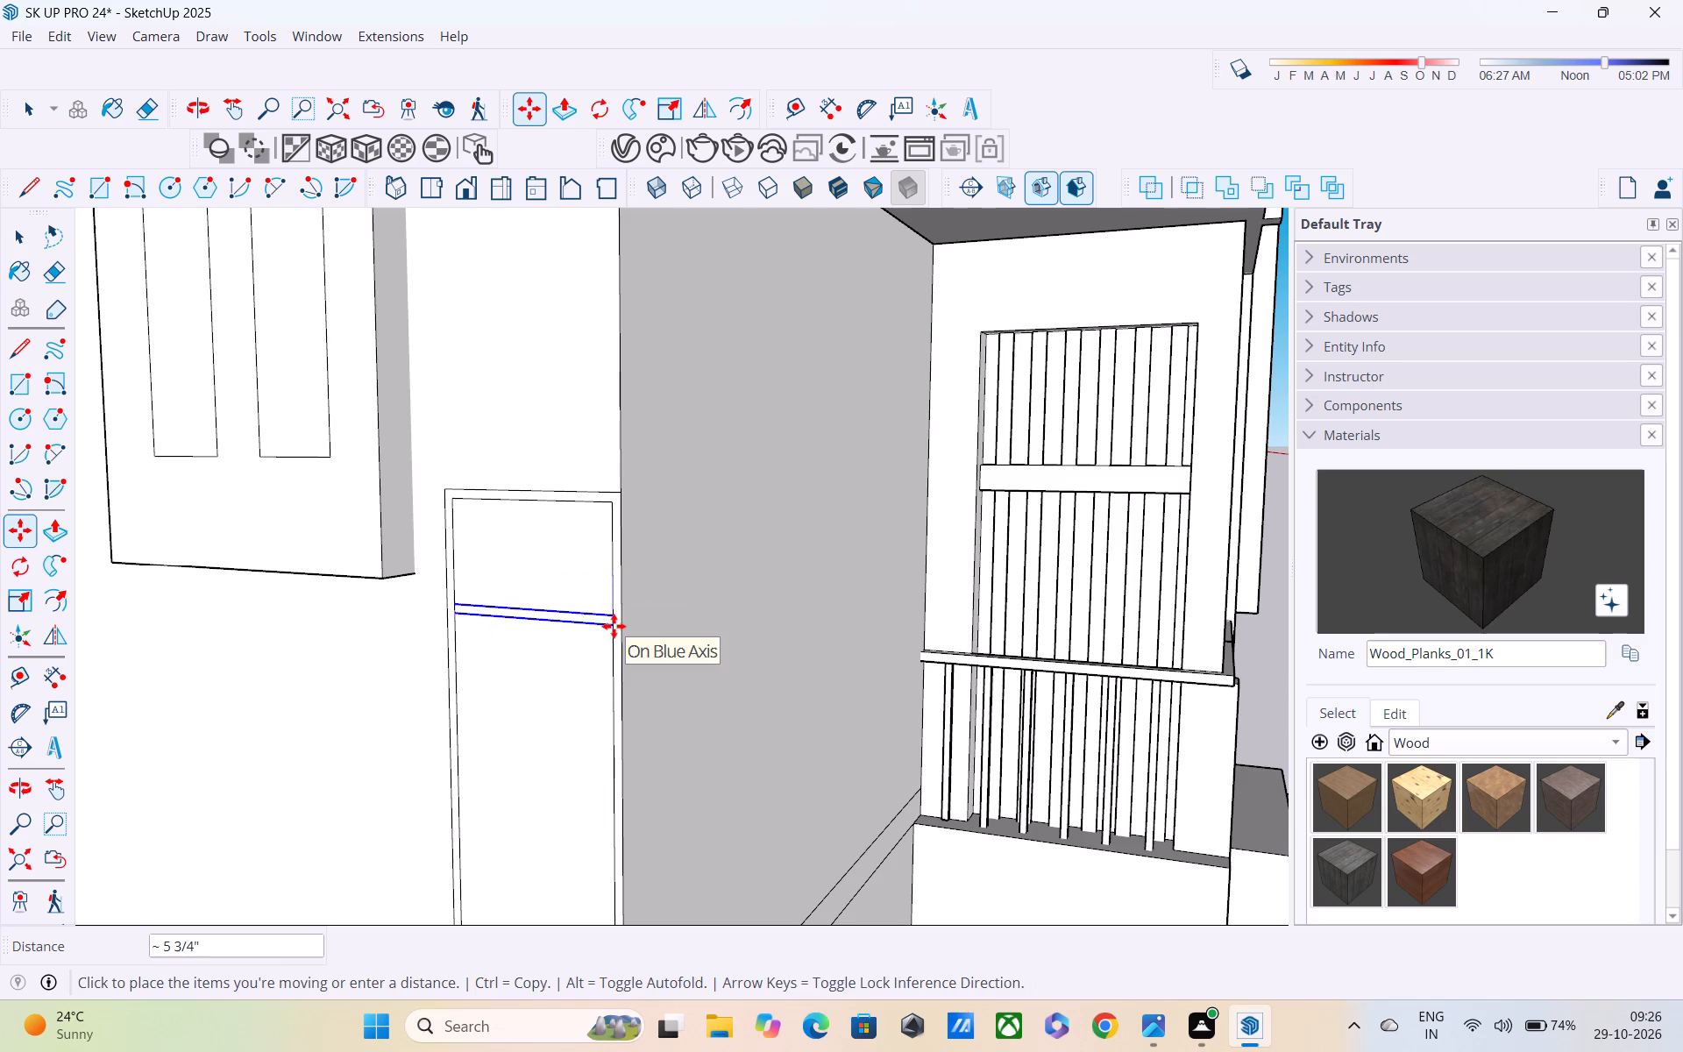
shift+middle_drag(617, 703, 625, 322)
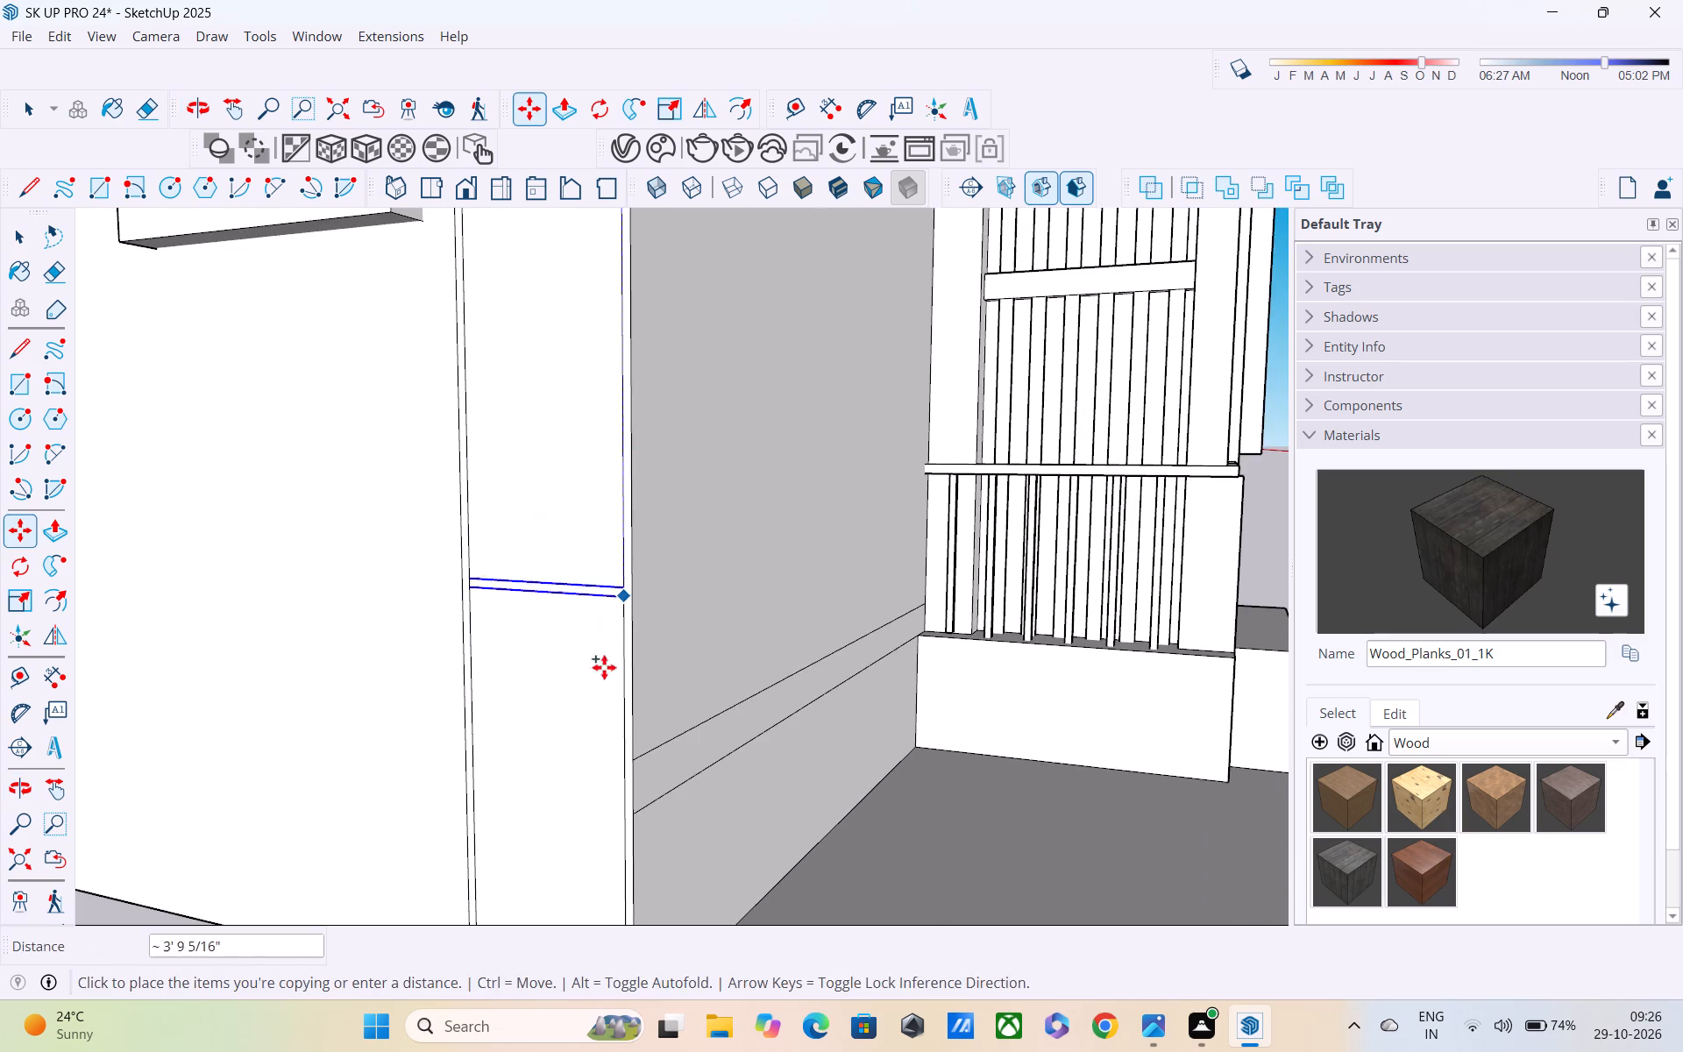
middle_drag(604, 667, 635, 233)
click(647, 588)
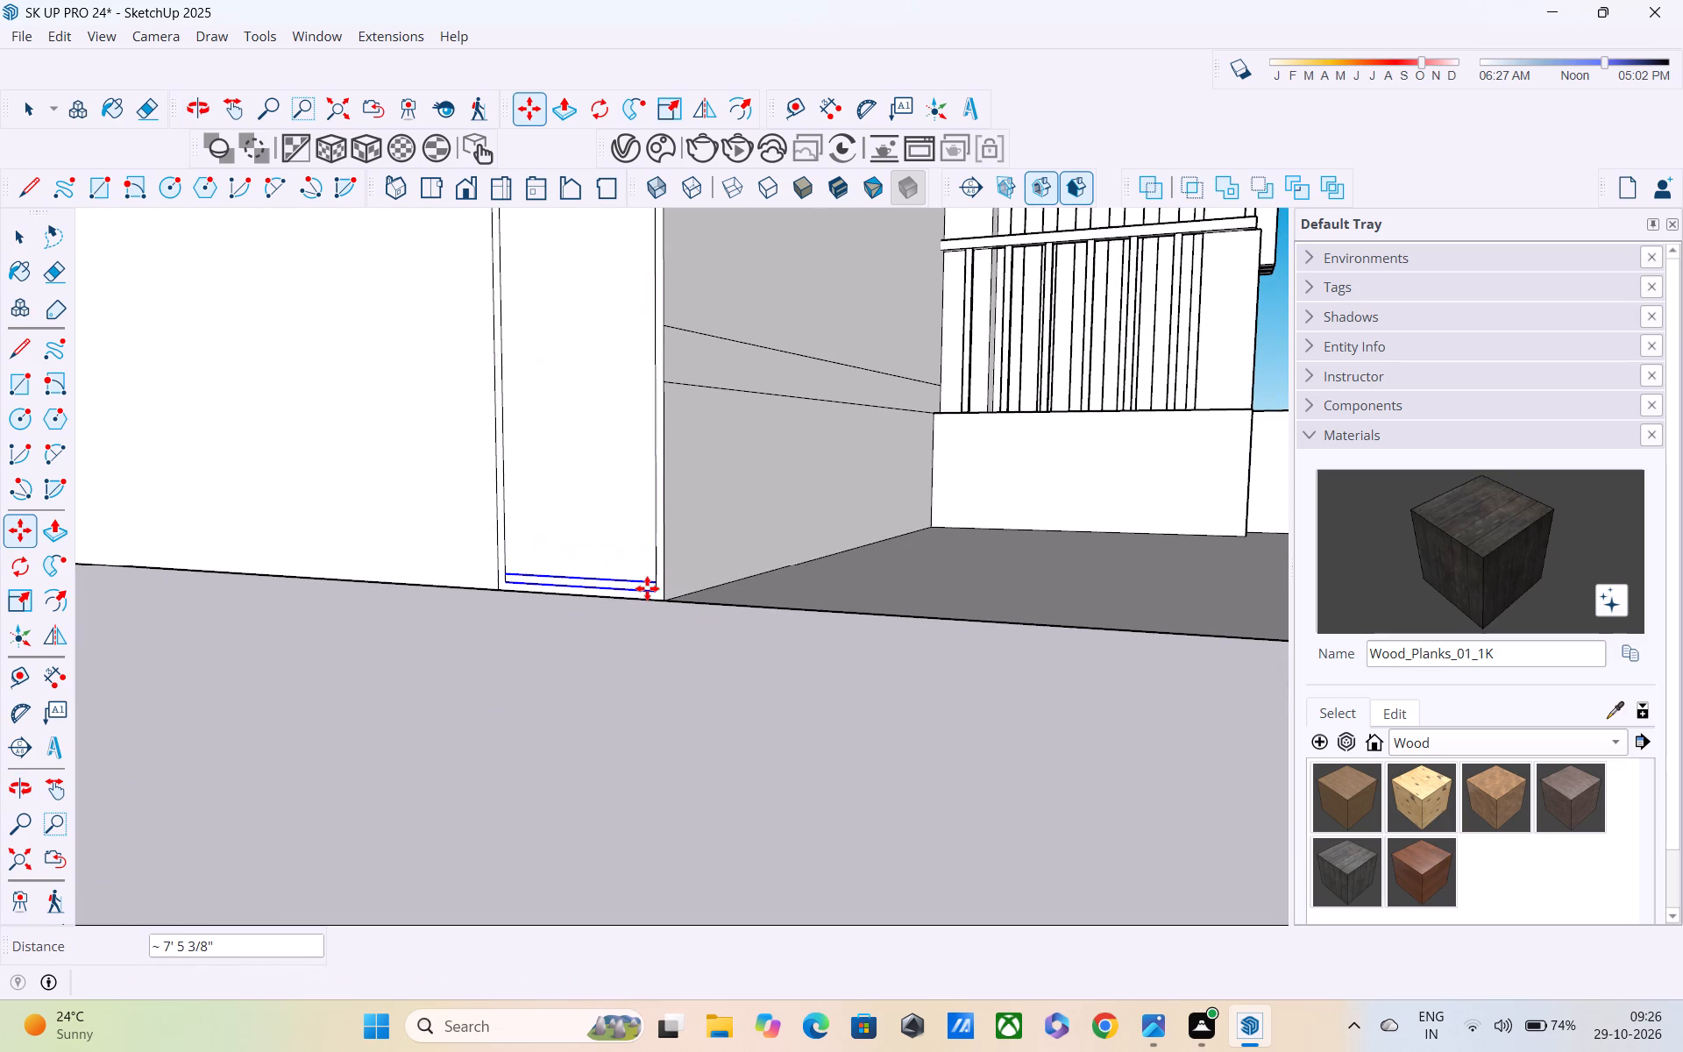
text(/10)
key(Return)
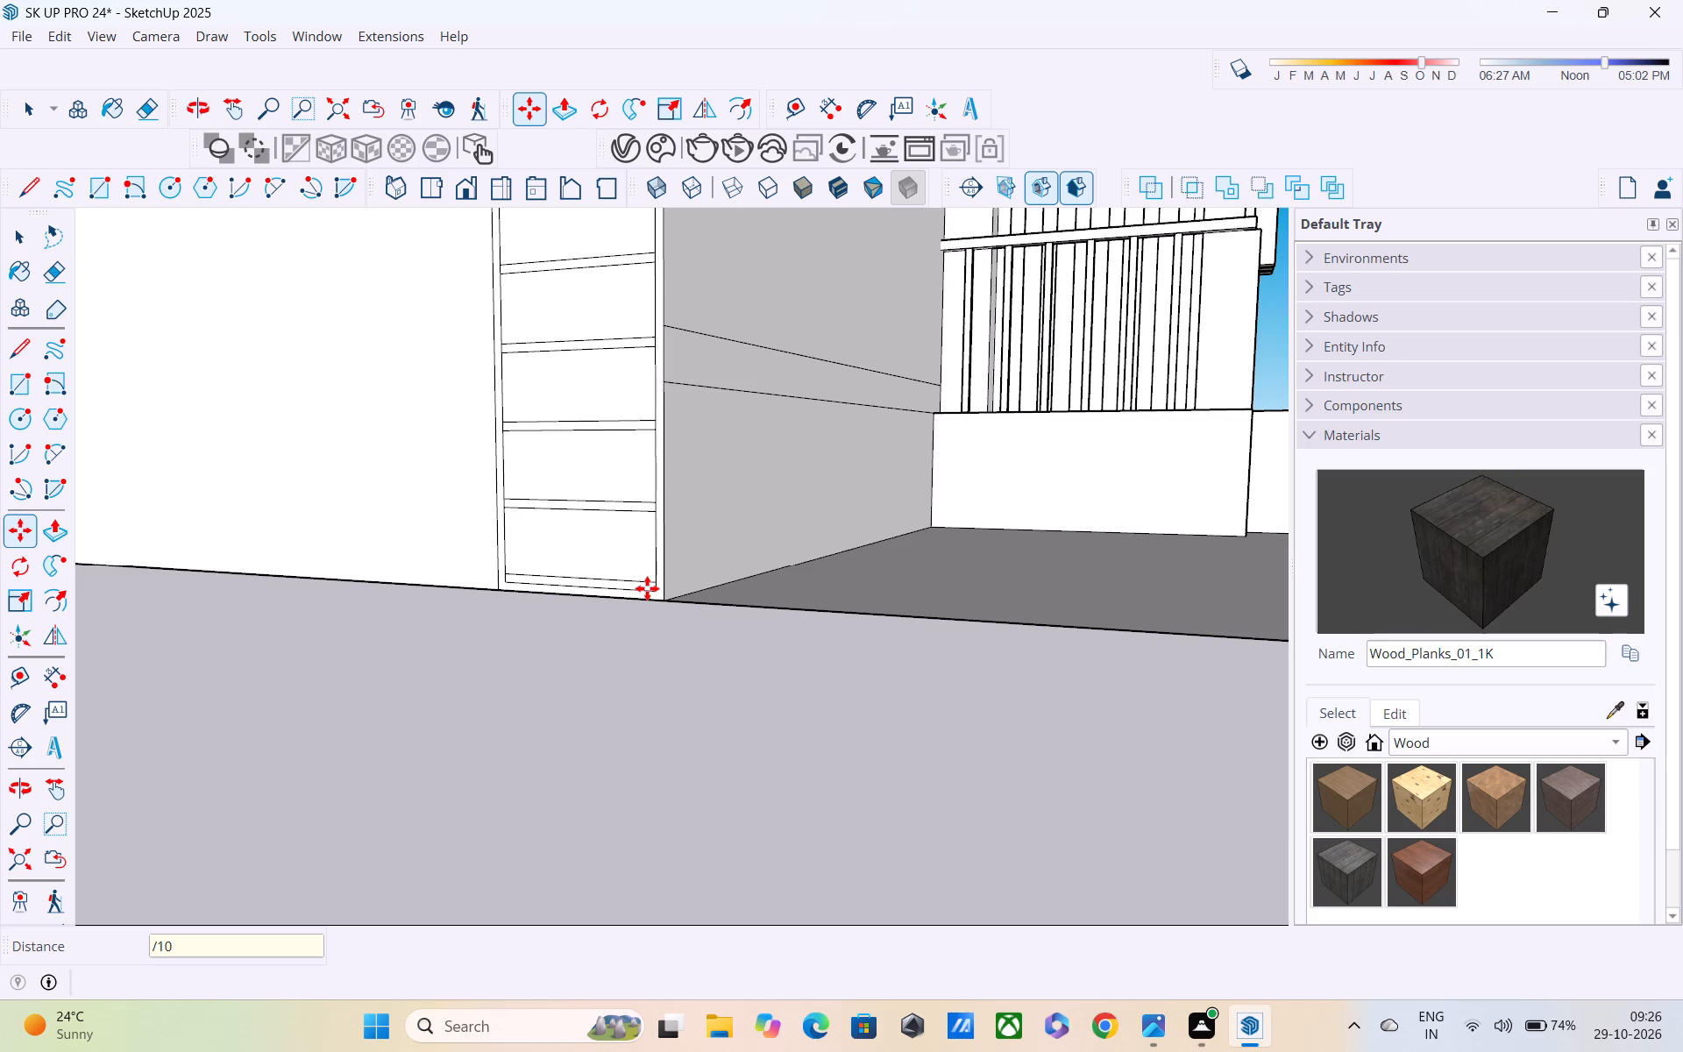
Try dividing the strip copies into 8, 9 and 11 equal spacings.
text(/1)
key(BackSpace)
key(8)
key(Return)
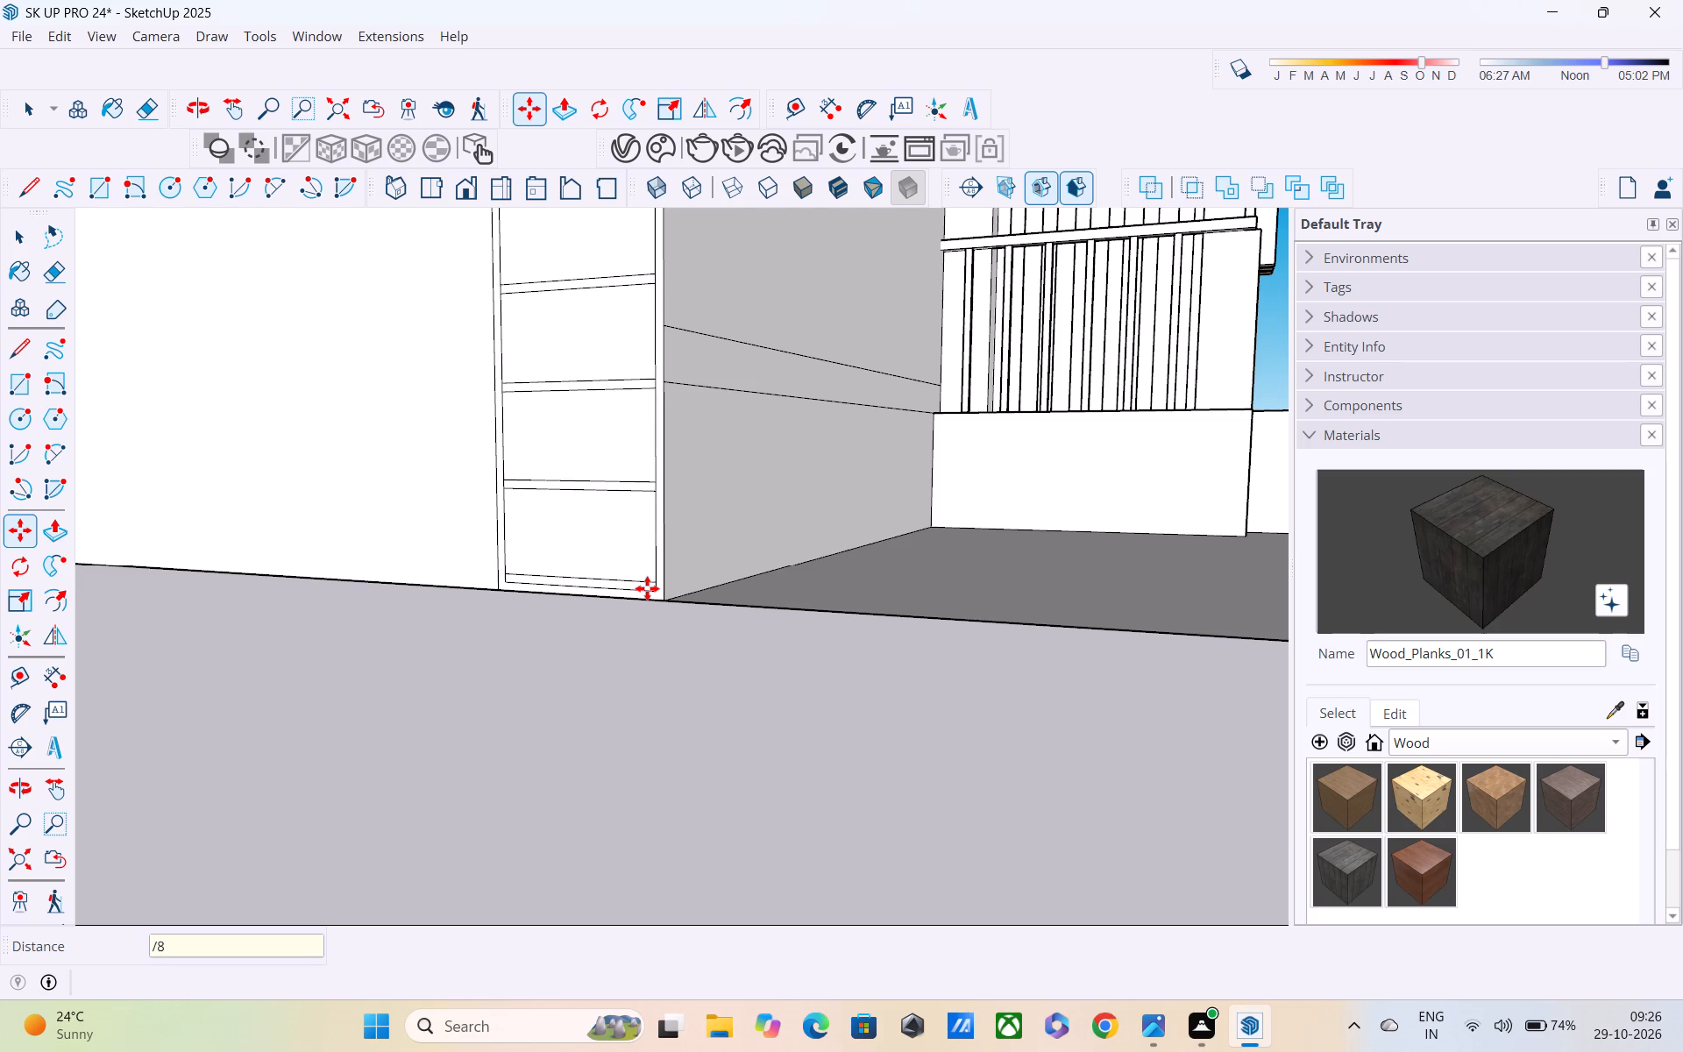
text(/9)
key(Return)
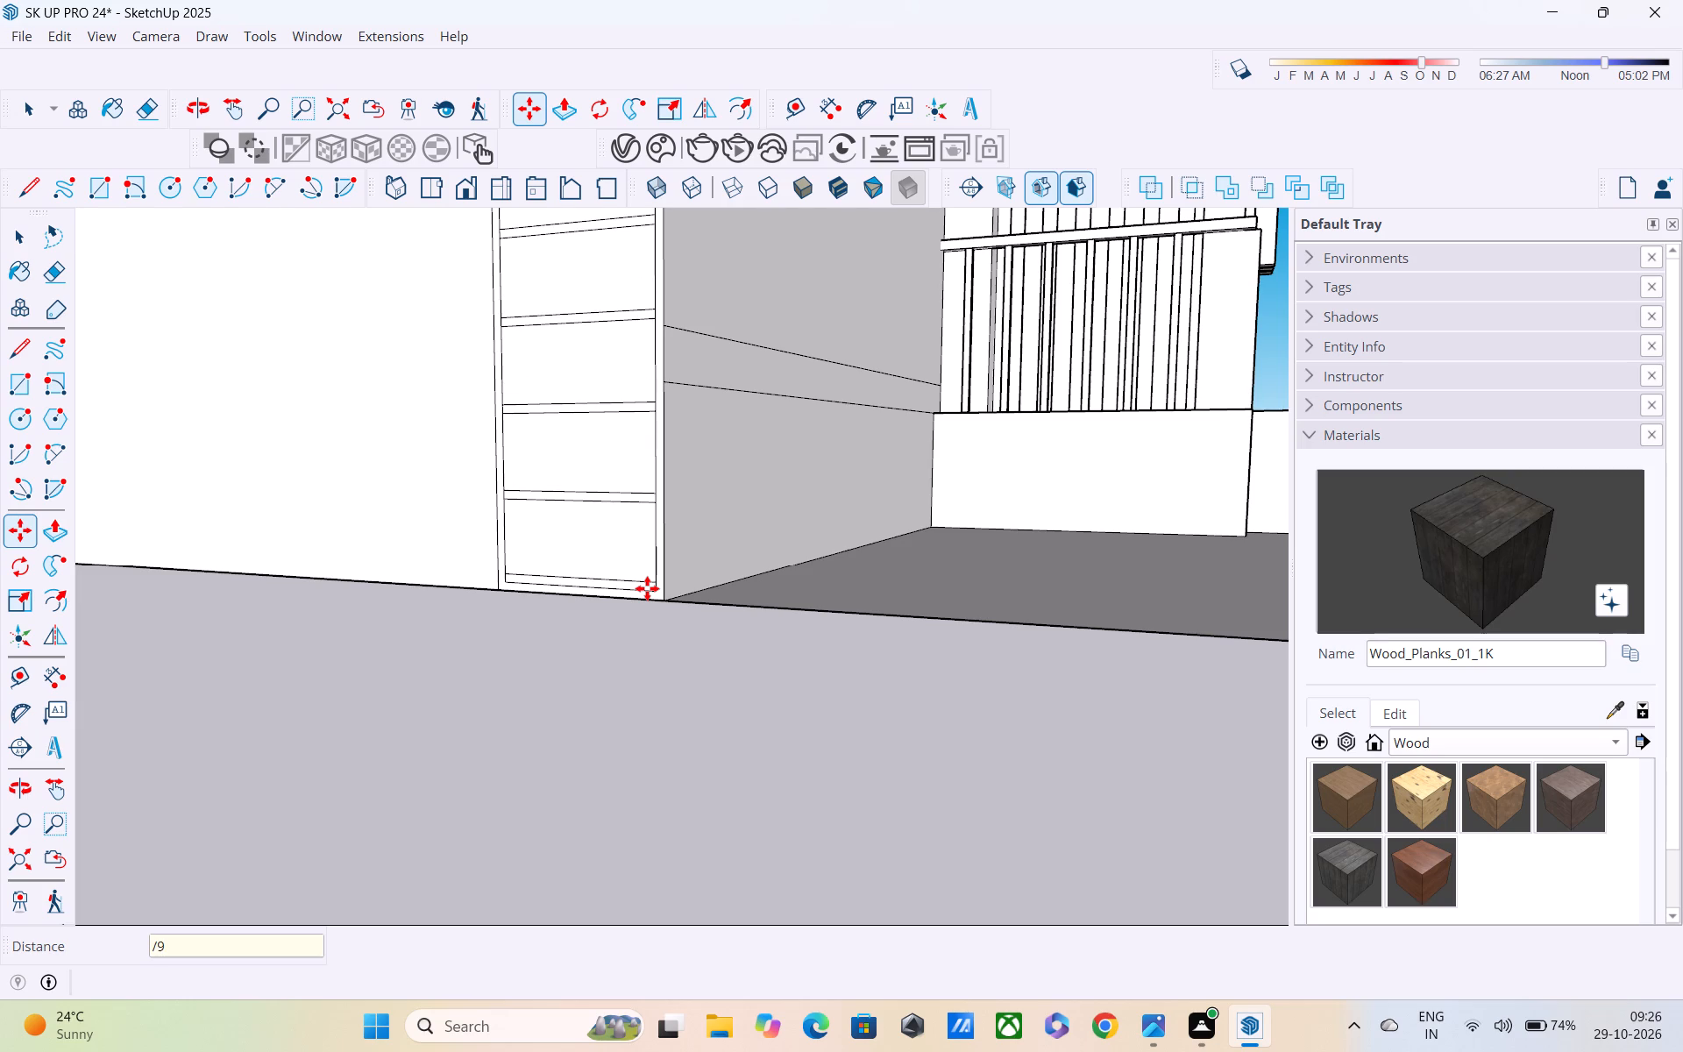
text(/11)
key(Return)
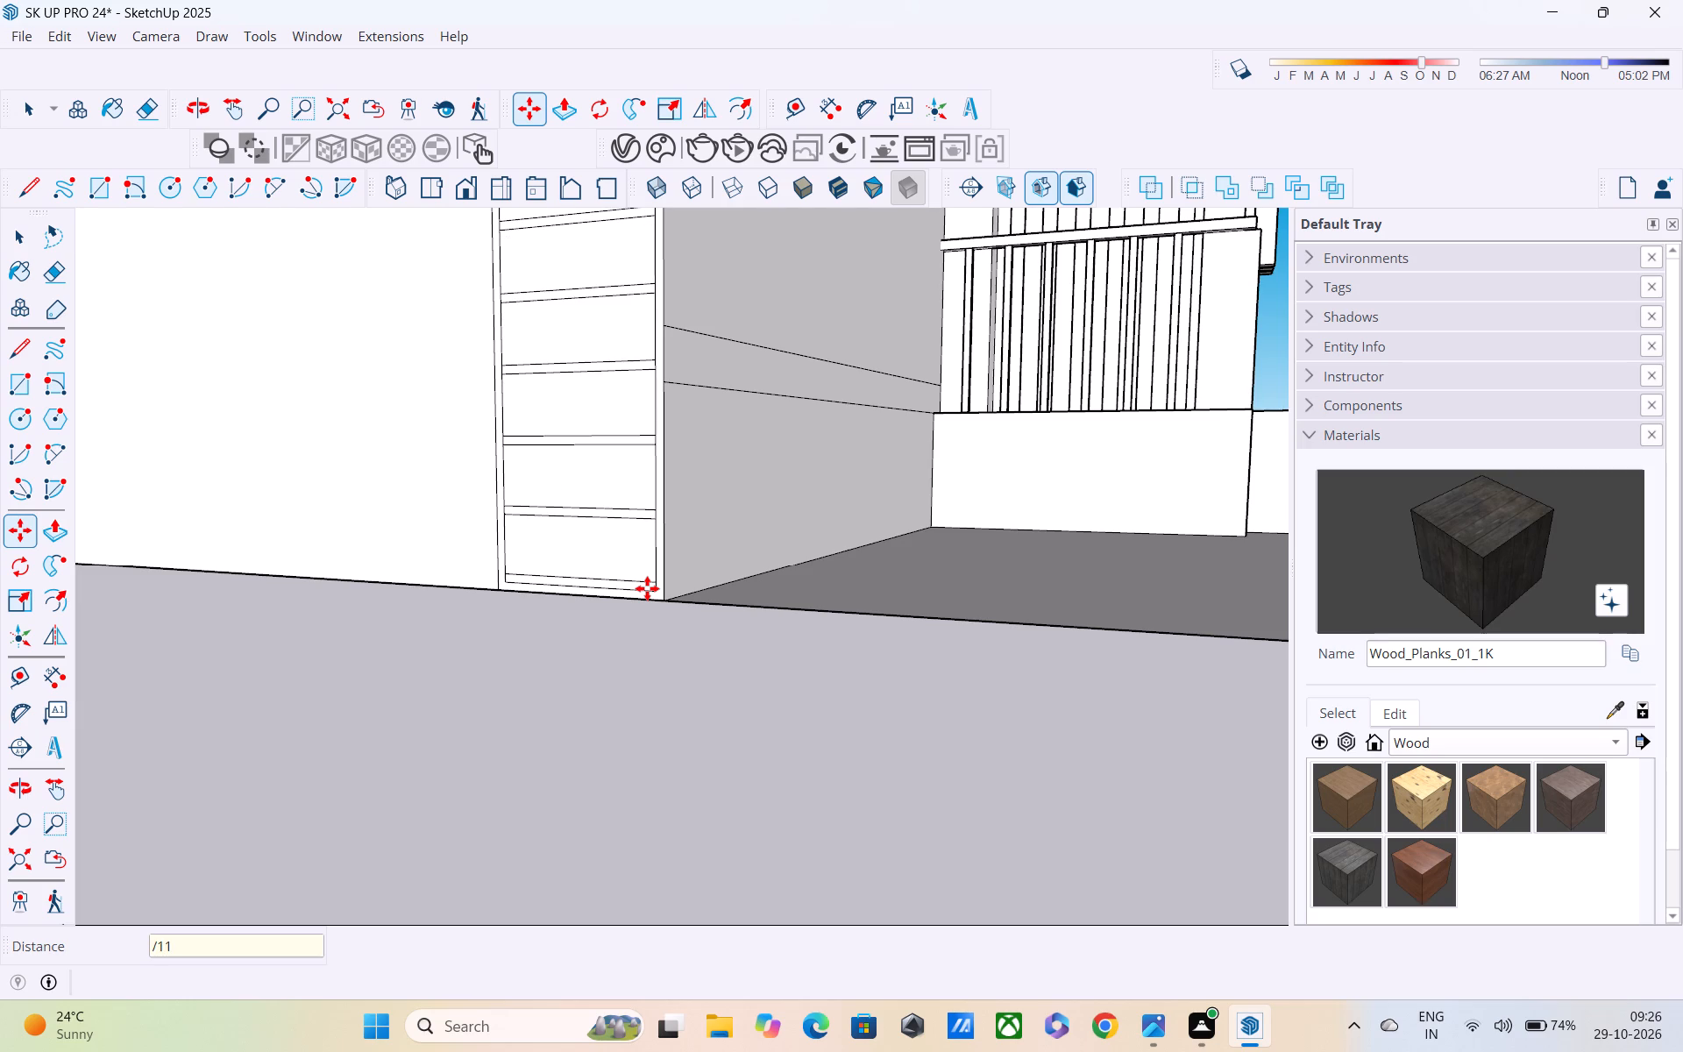
Set the strip copies to 12 equal spacings down the corner panel.
key(slash)
text(12)
key(Return)
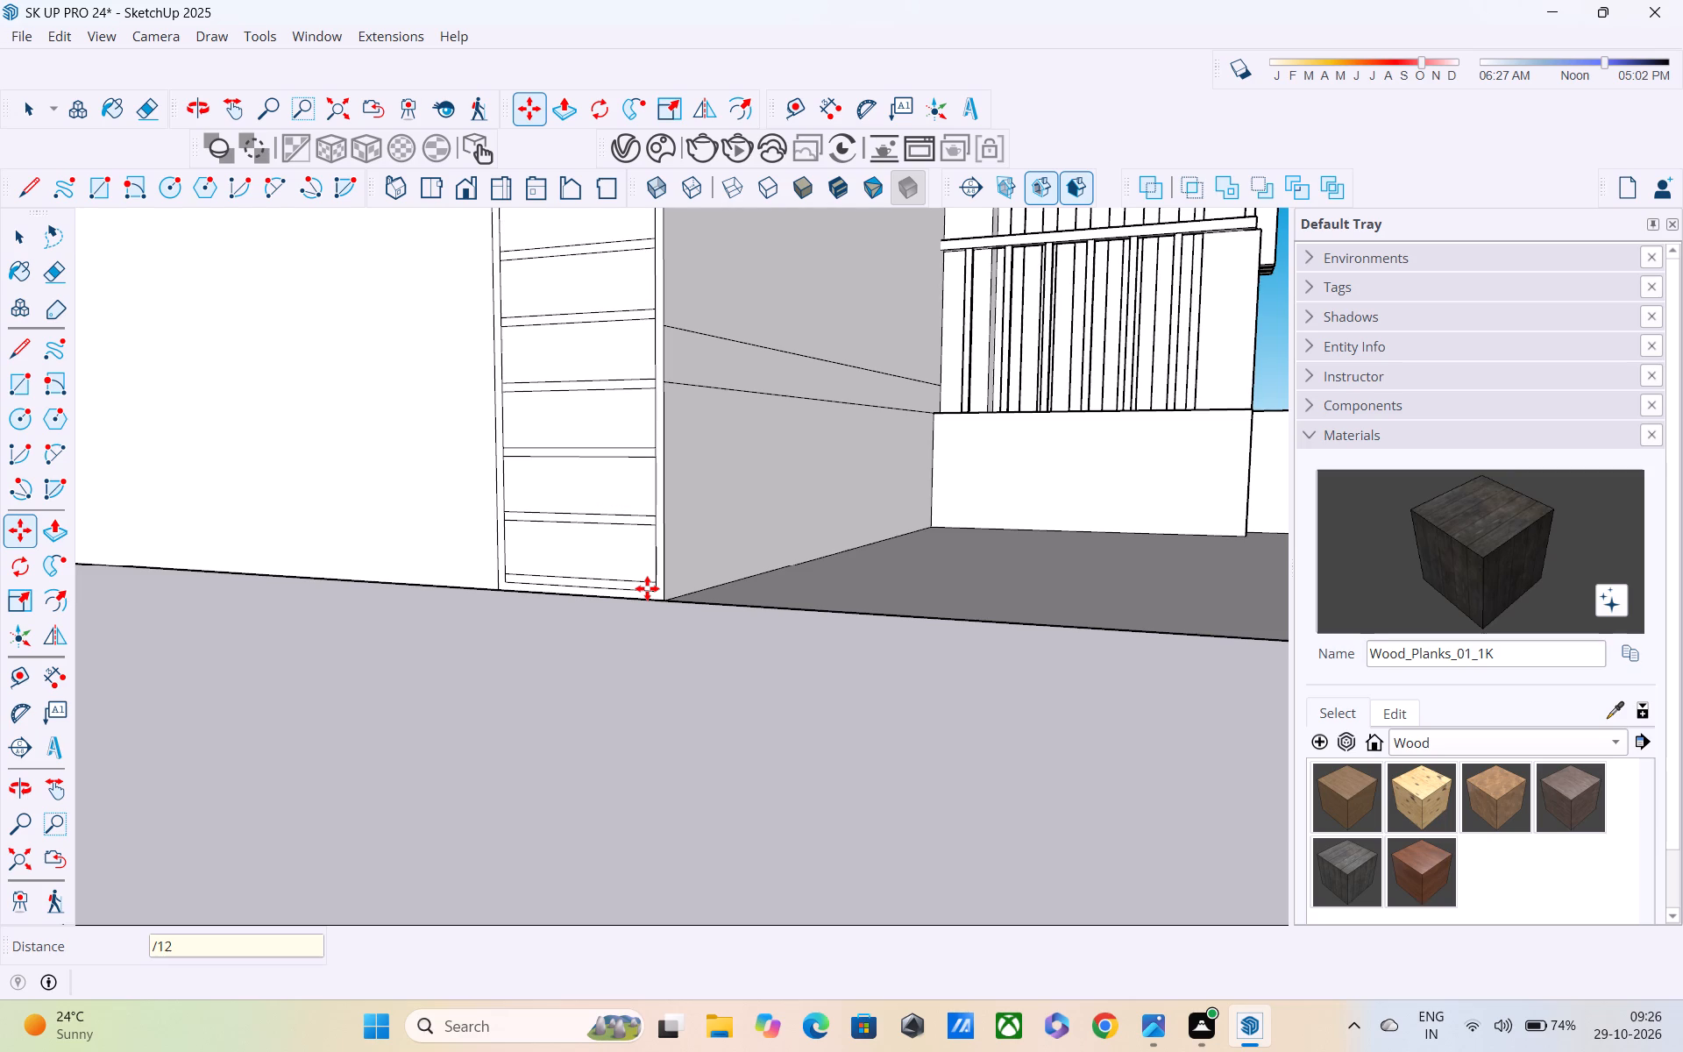
key(slash)
Examine the strip divisions on the corner panel against the band lines on the adjoining porch wall.
scroll(647, 584, down, 4)
key(space)
middle_drag(683, 557, 284, 582)
middle_drag(289, 578, 609, 560)
scroll(609, 560, up, 1)
scroll(609, 560, down, 4)
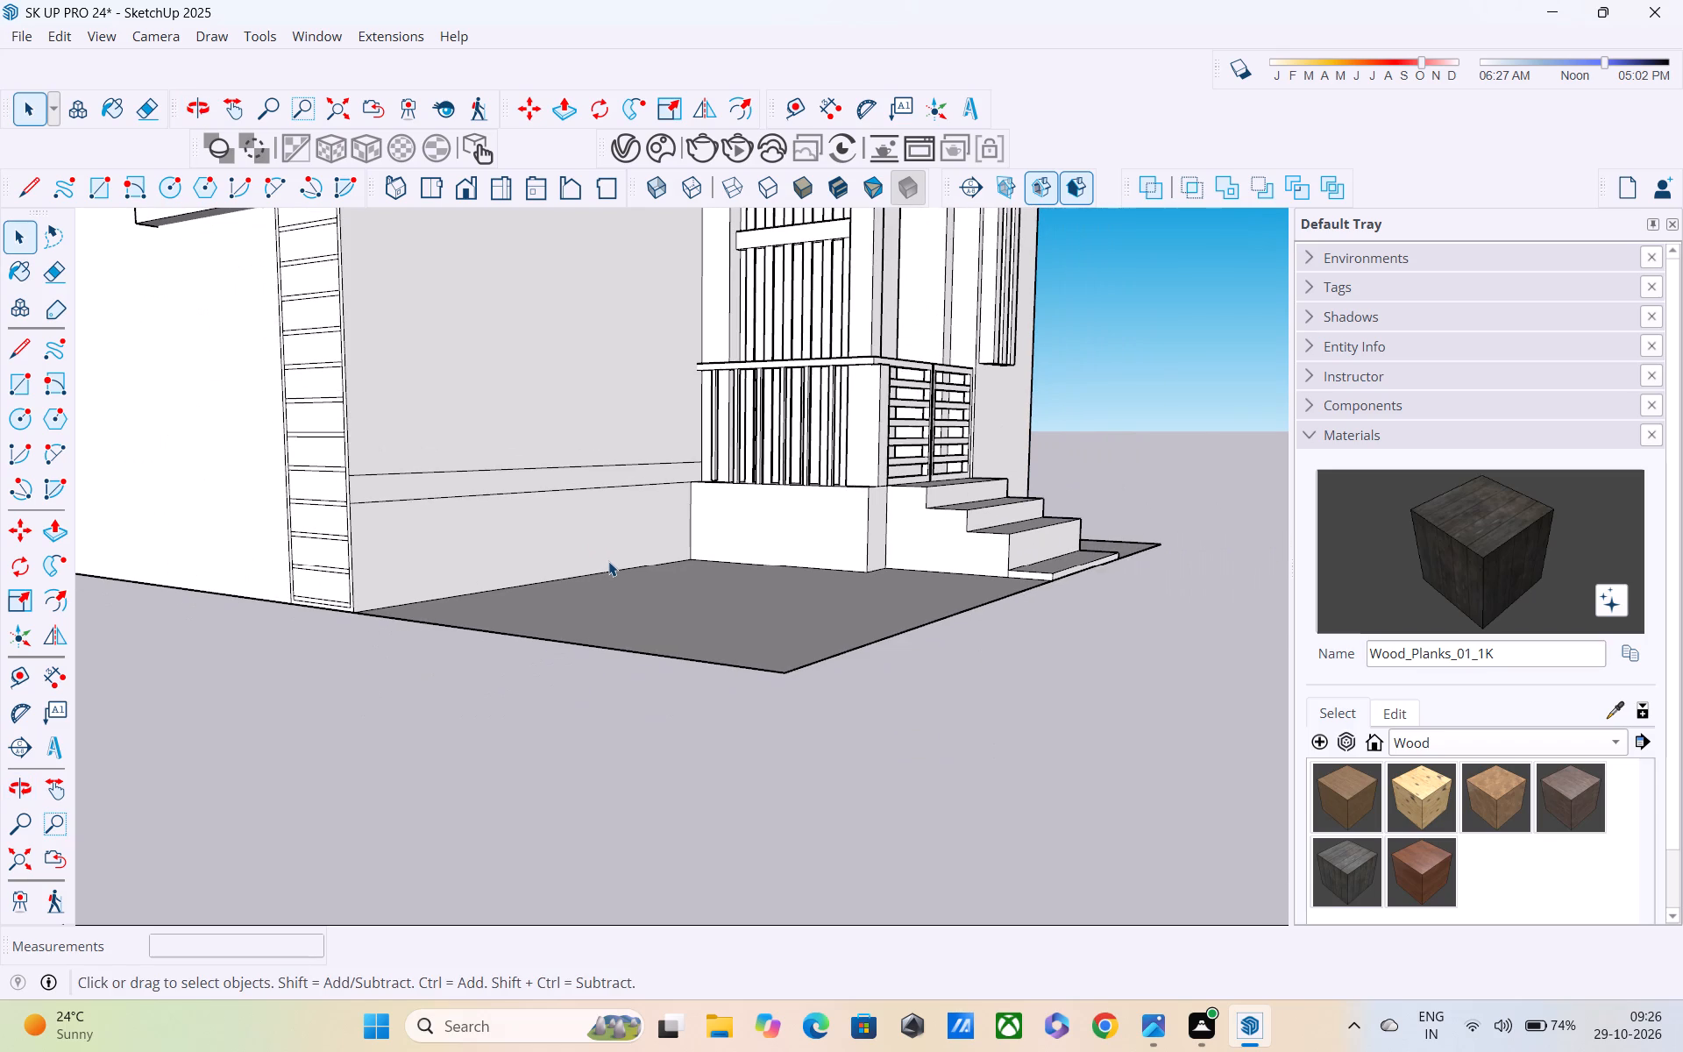
shift+middle_drag(567, 554, 686, 565)
scroll(530, 565, up, 4)
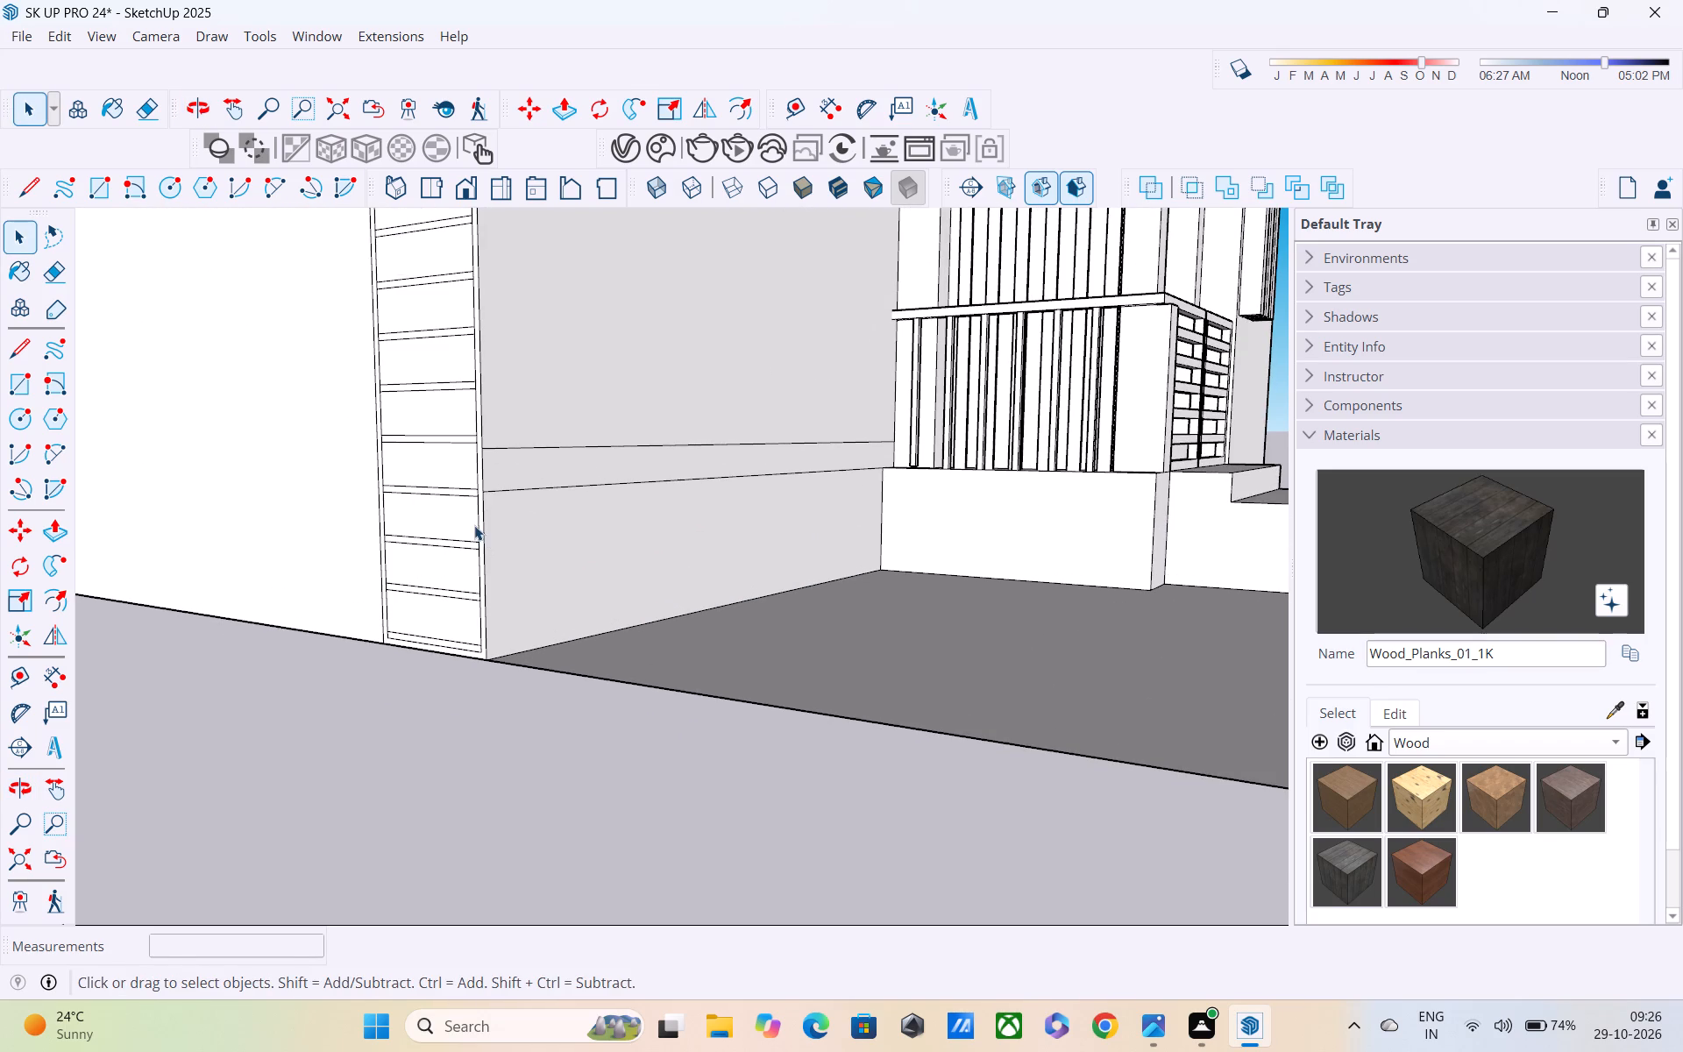
scroll(471, 523, down, 6)
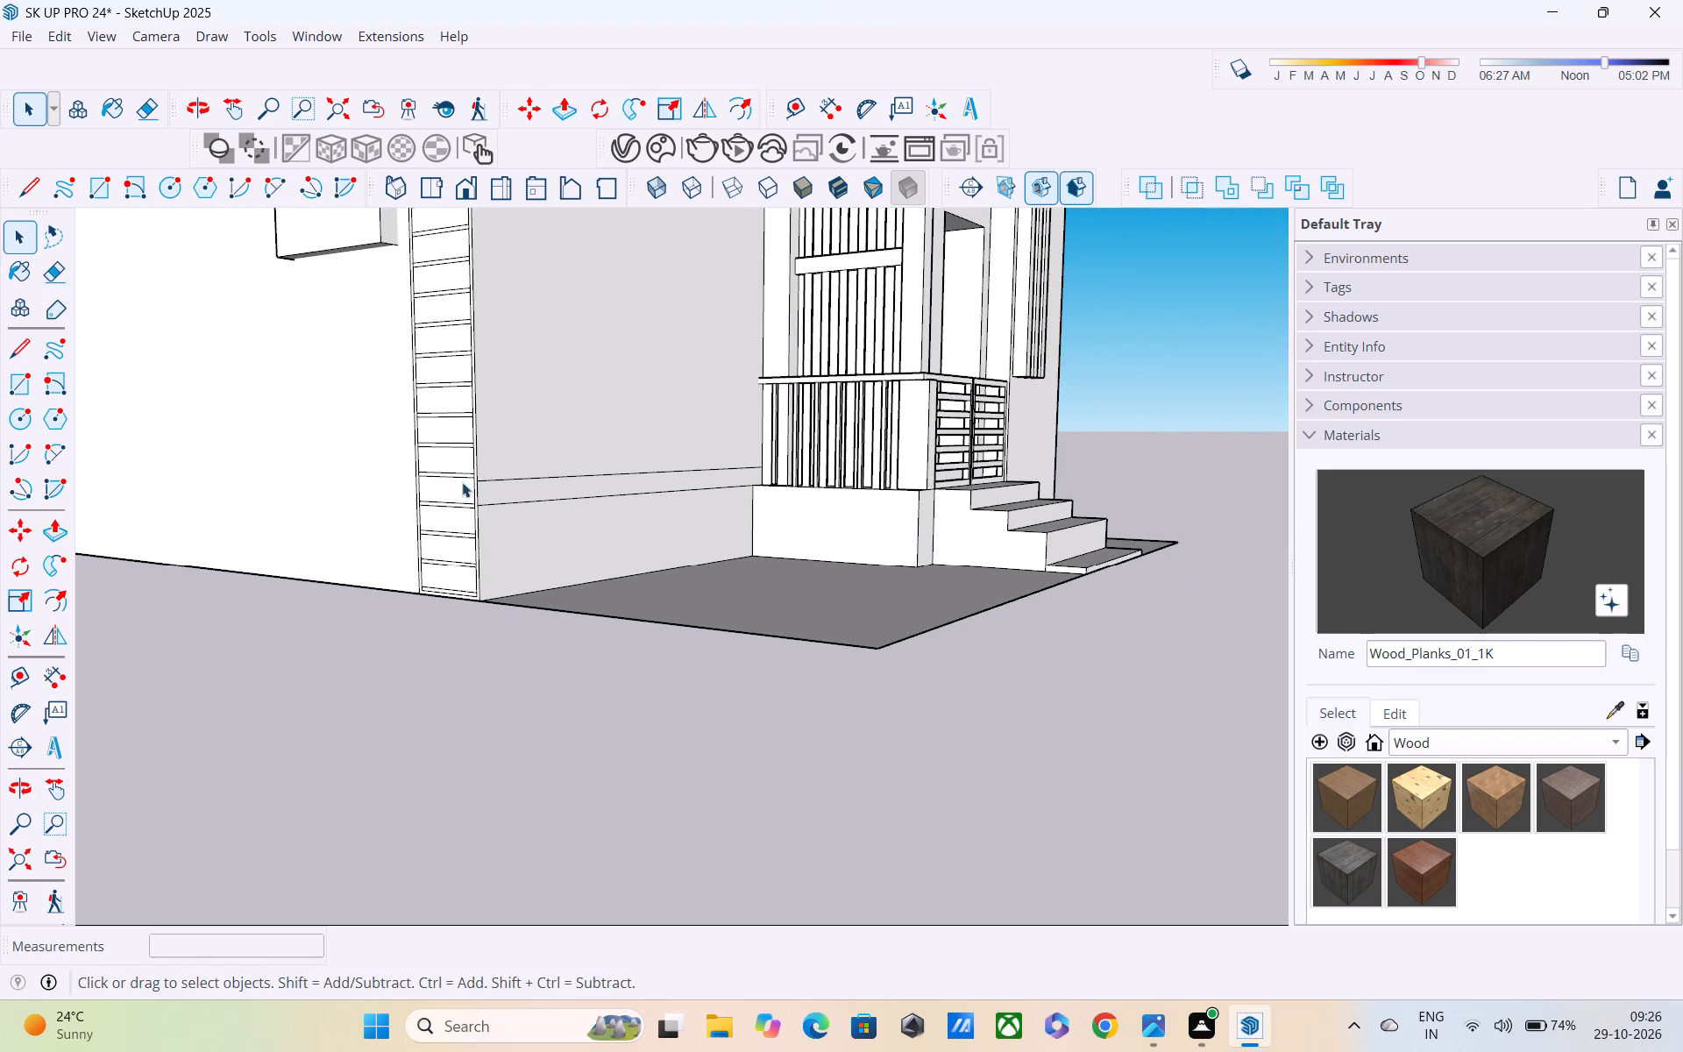
shift+middle_drag(510, 572, 562, 627)
middle_drag(618, 713, 515, 495)
scroll(515, 495, up, 6)
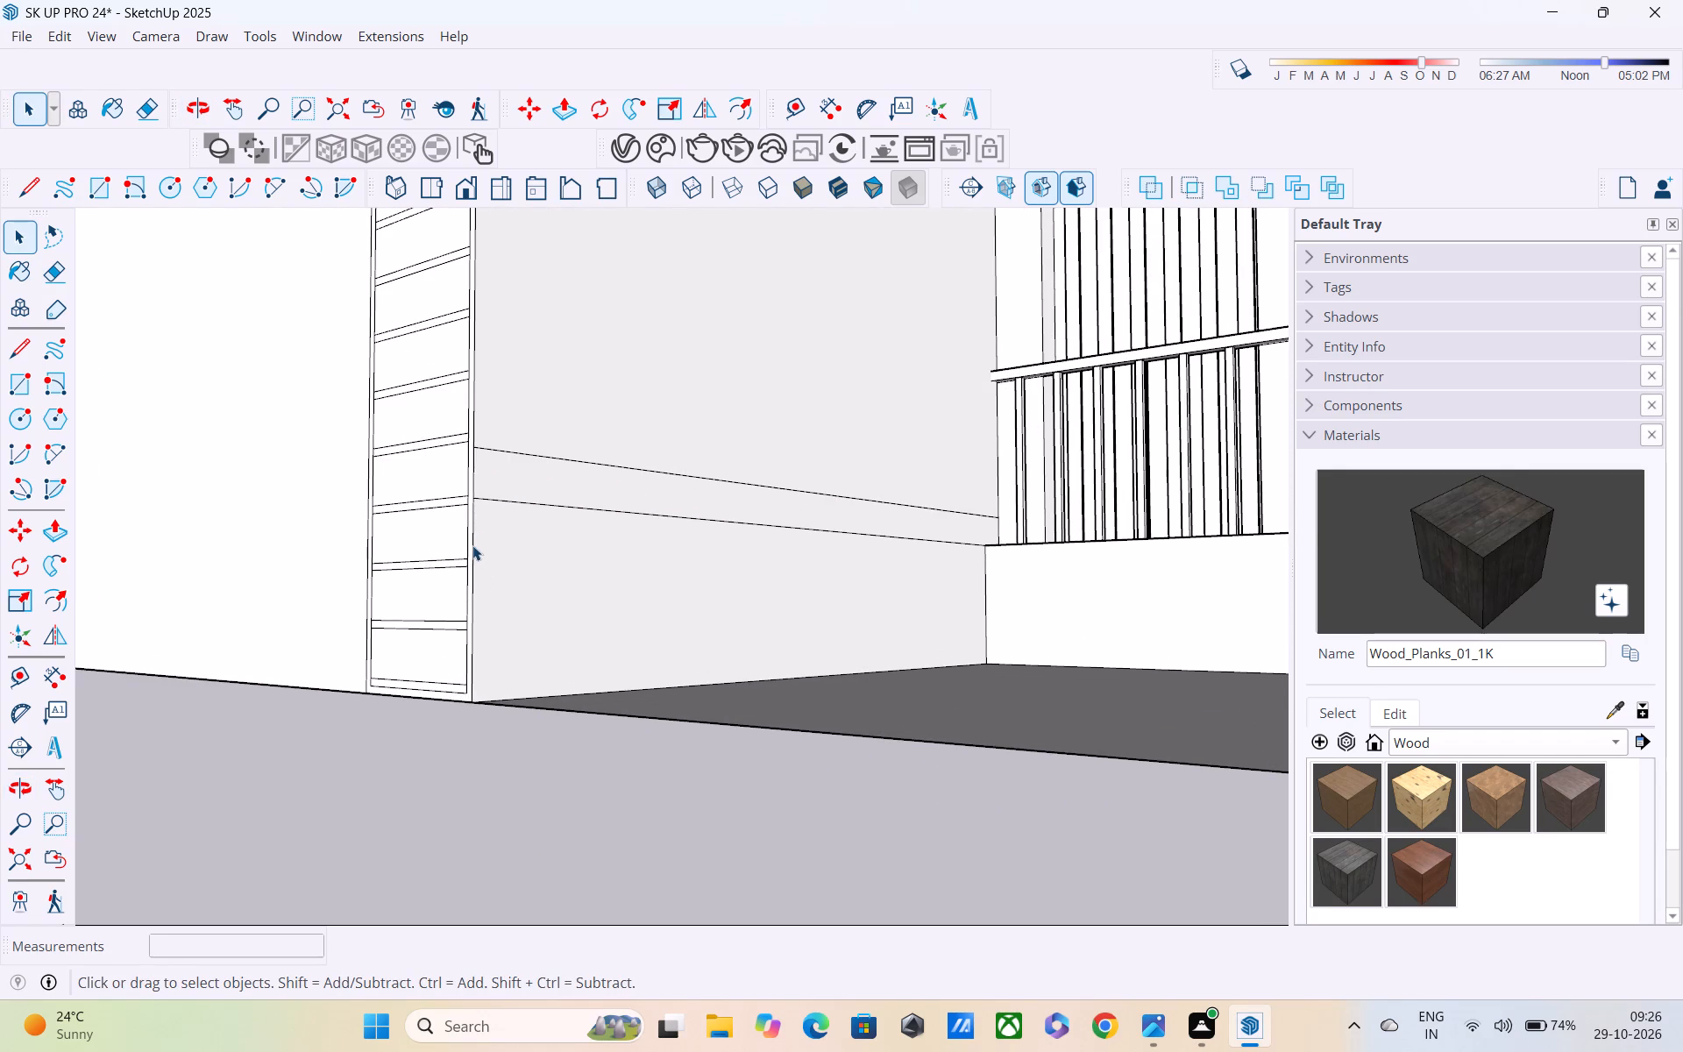
Draw a 1" line across the panel's frame, extending the strip edge nearest the porch wall's lower band line to the wall corner.
key(l)
scroll(471, 561, up, 4)
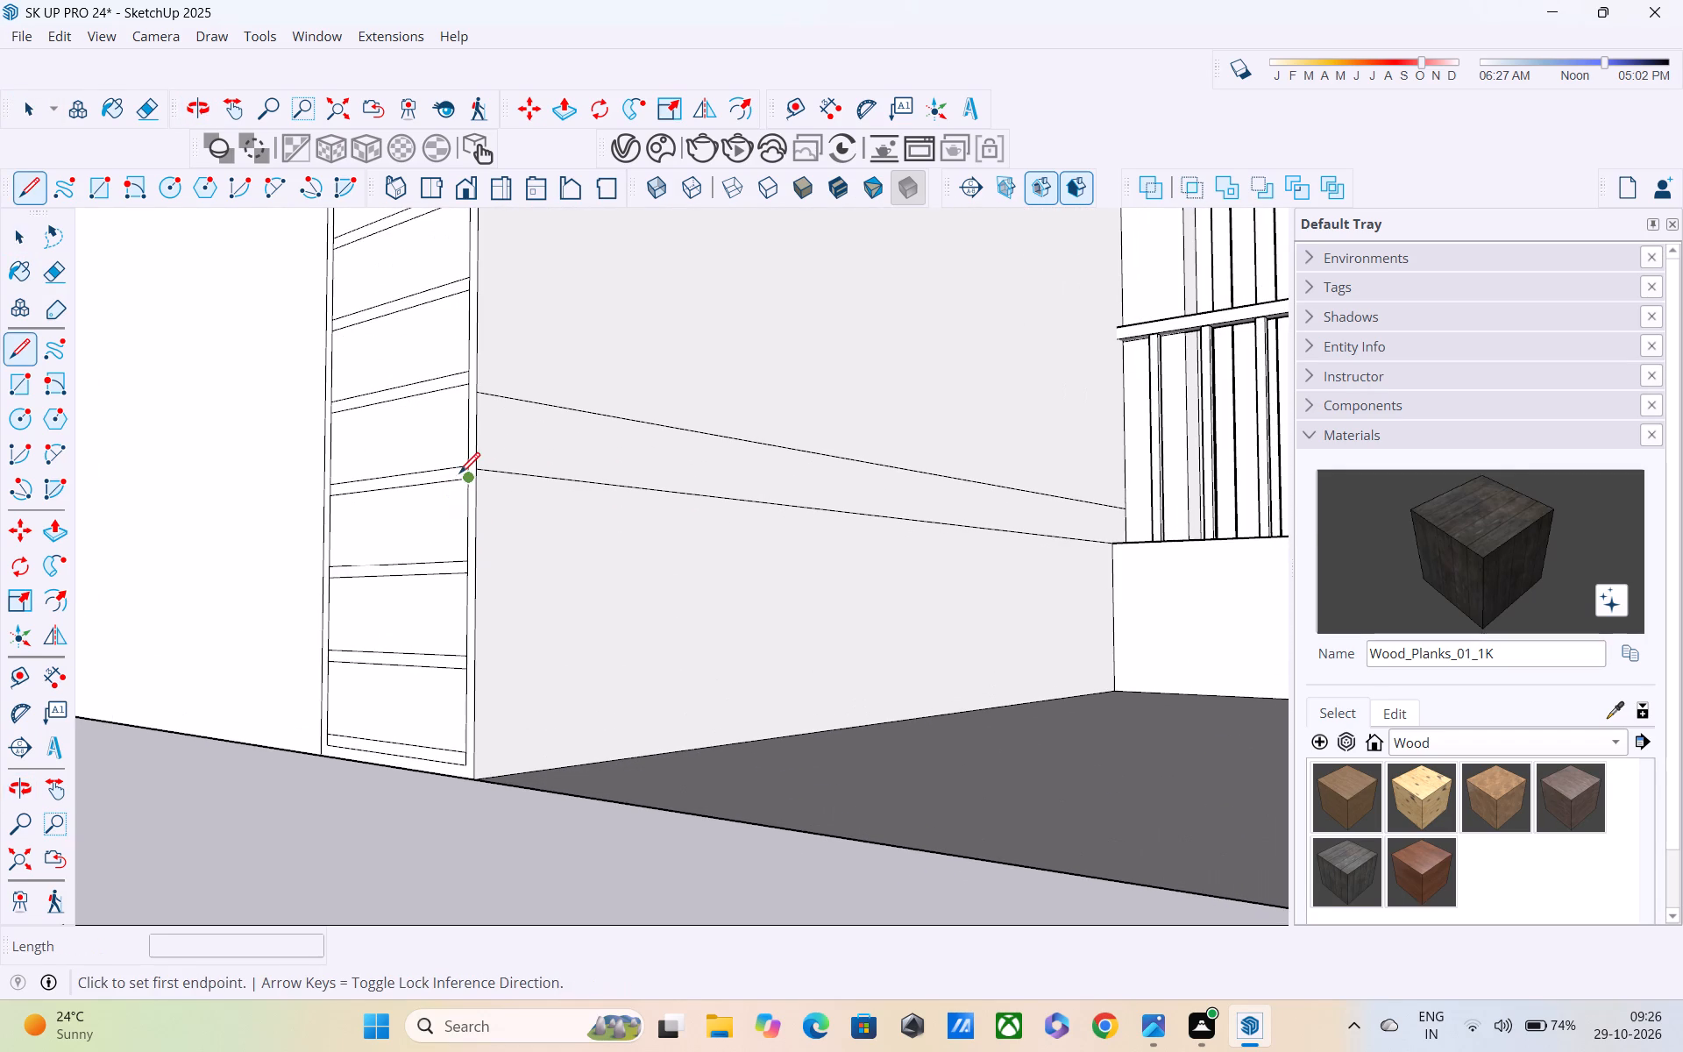
click(465, 487)
click(475, 487)
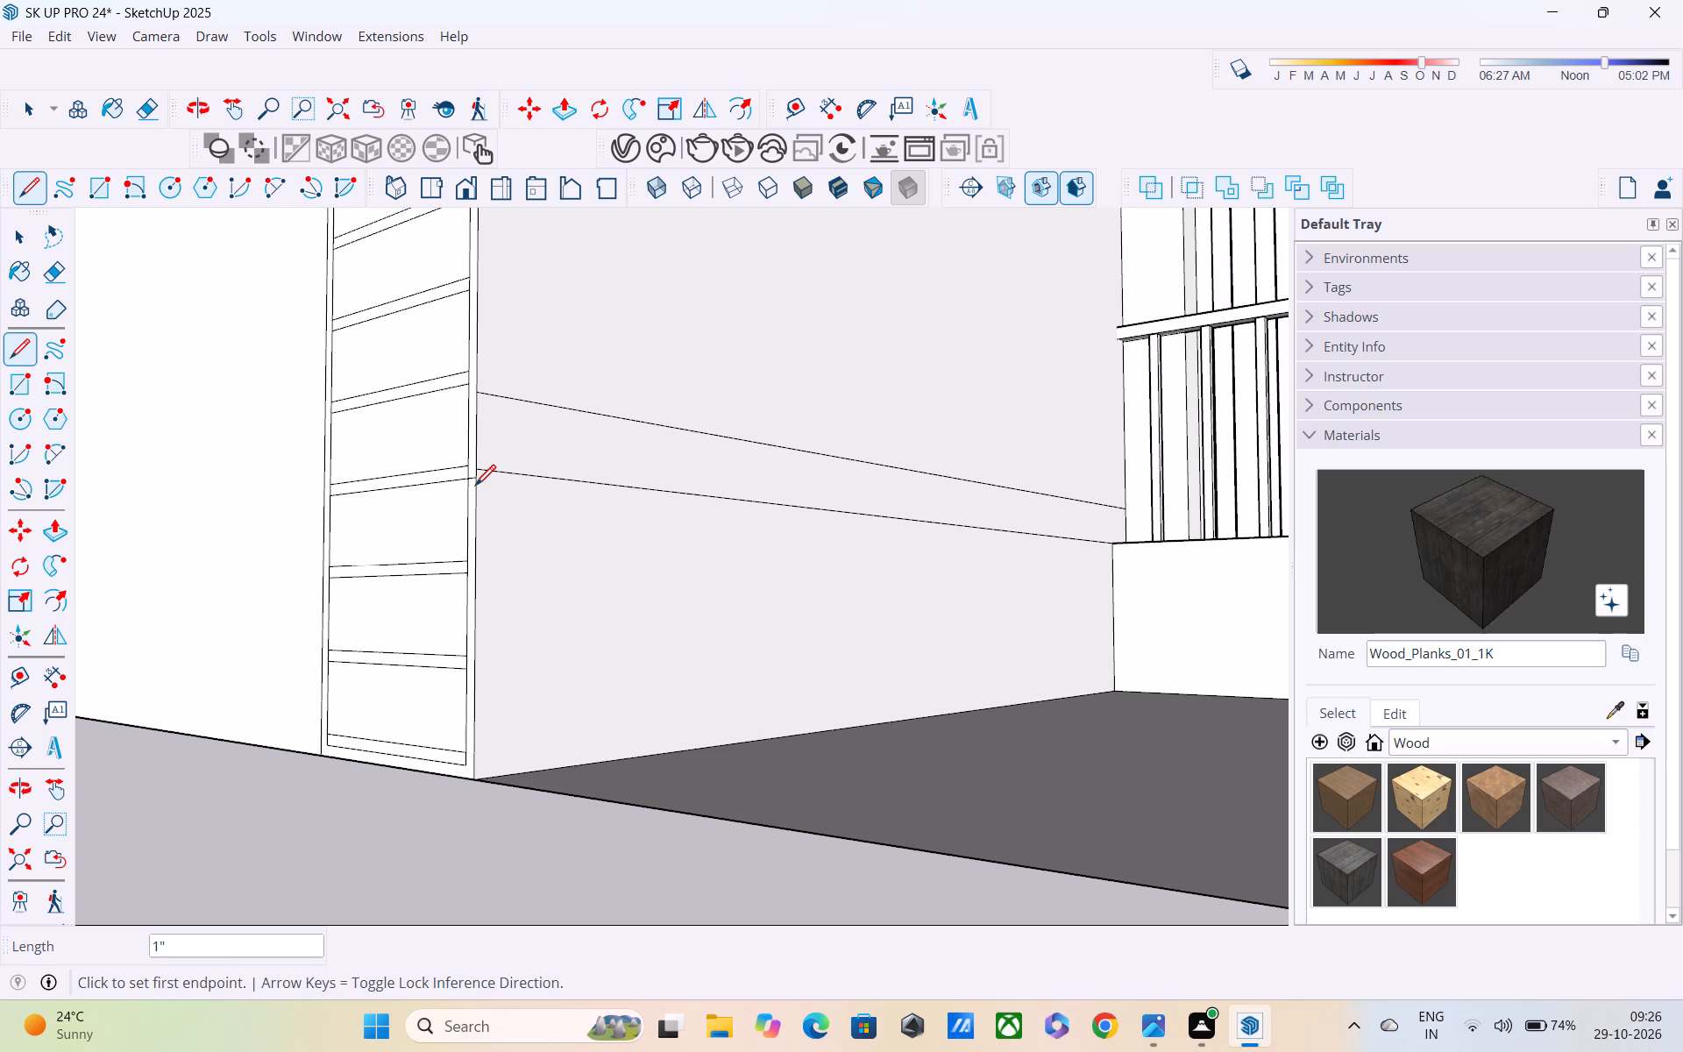
Outline a wall section beside the corner: a line about 2' 9" along the porch wall from the 1" line, dropping about 1' 11" to the floor.
click(477, 480)
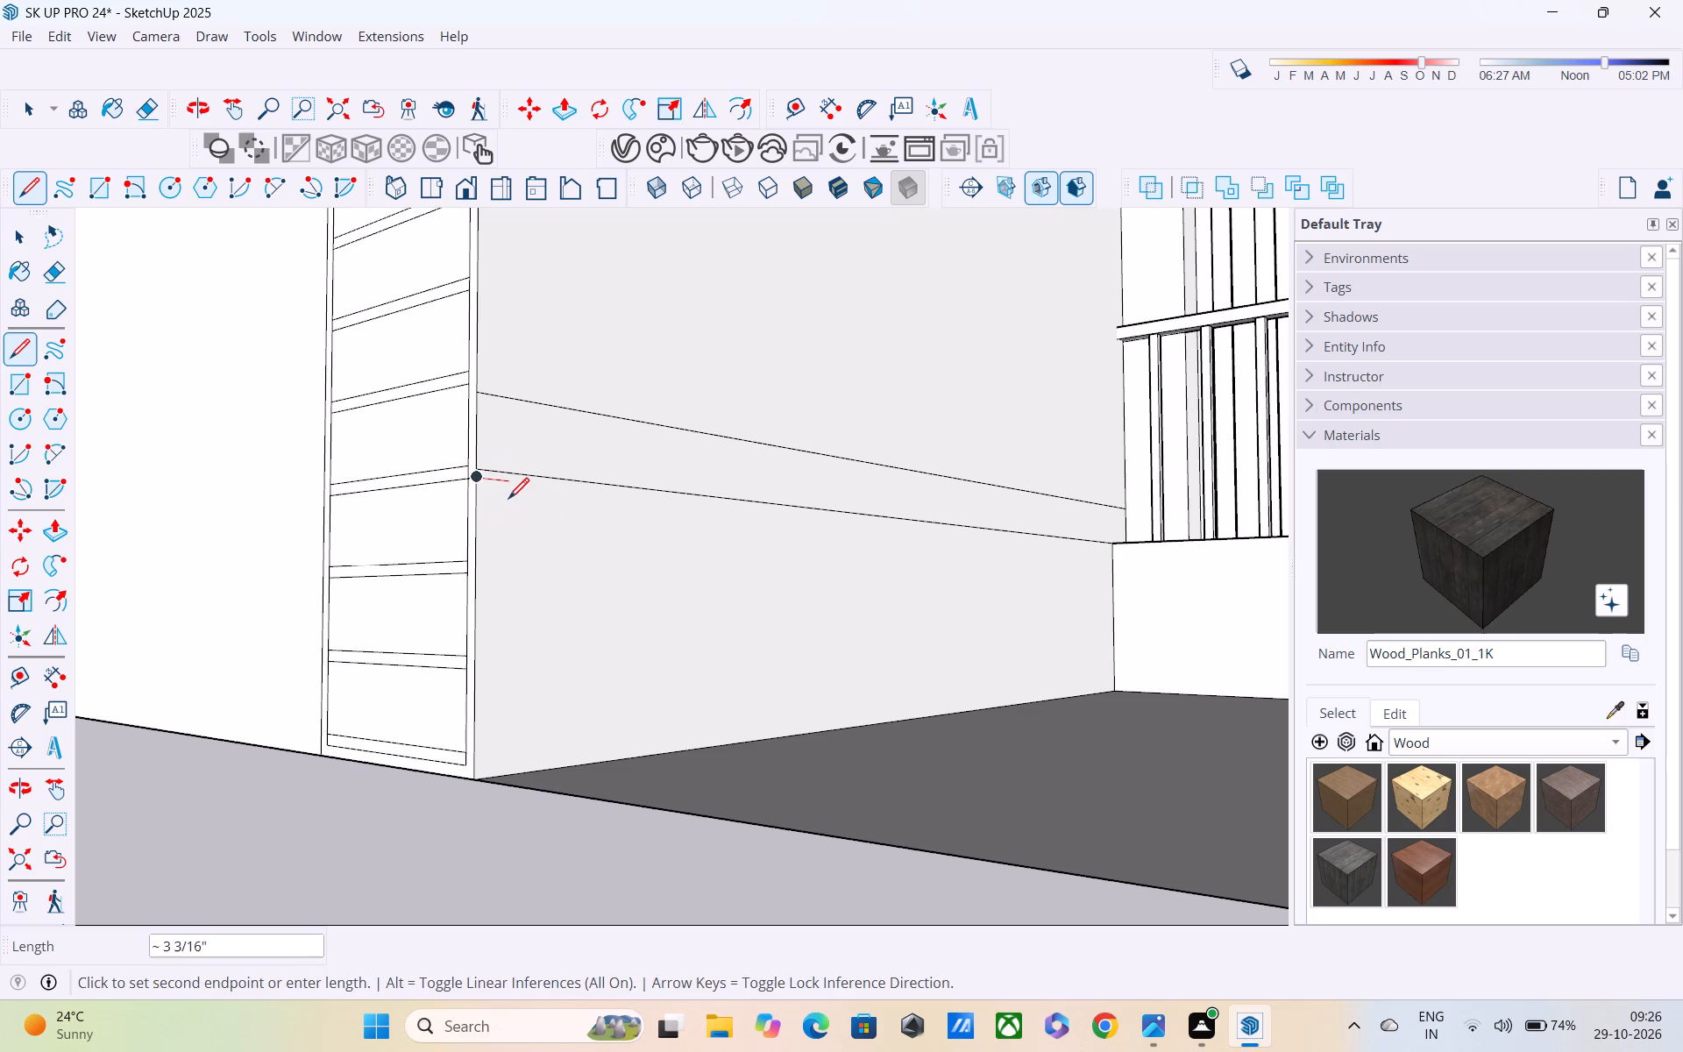
middle_drag(508, 501, 139, 558)
scroll(367, 578, down, 5)
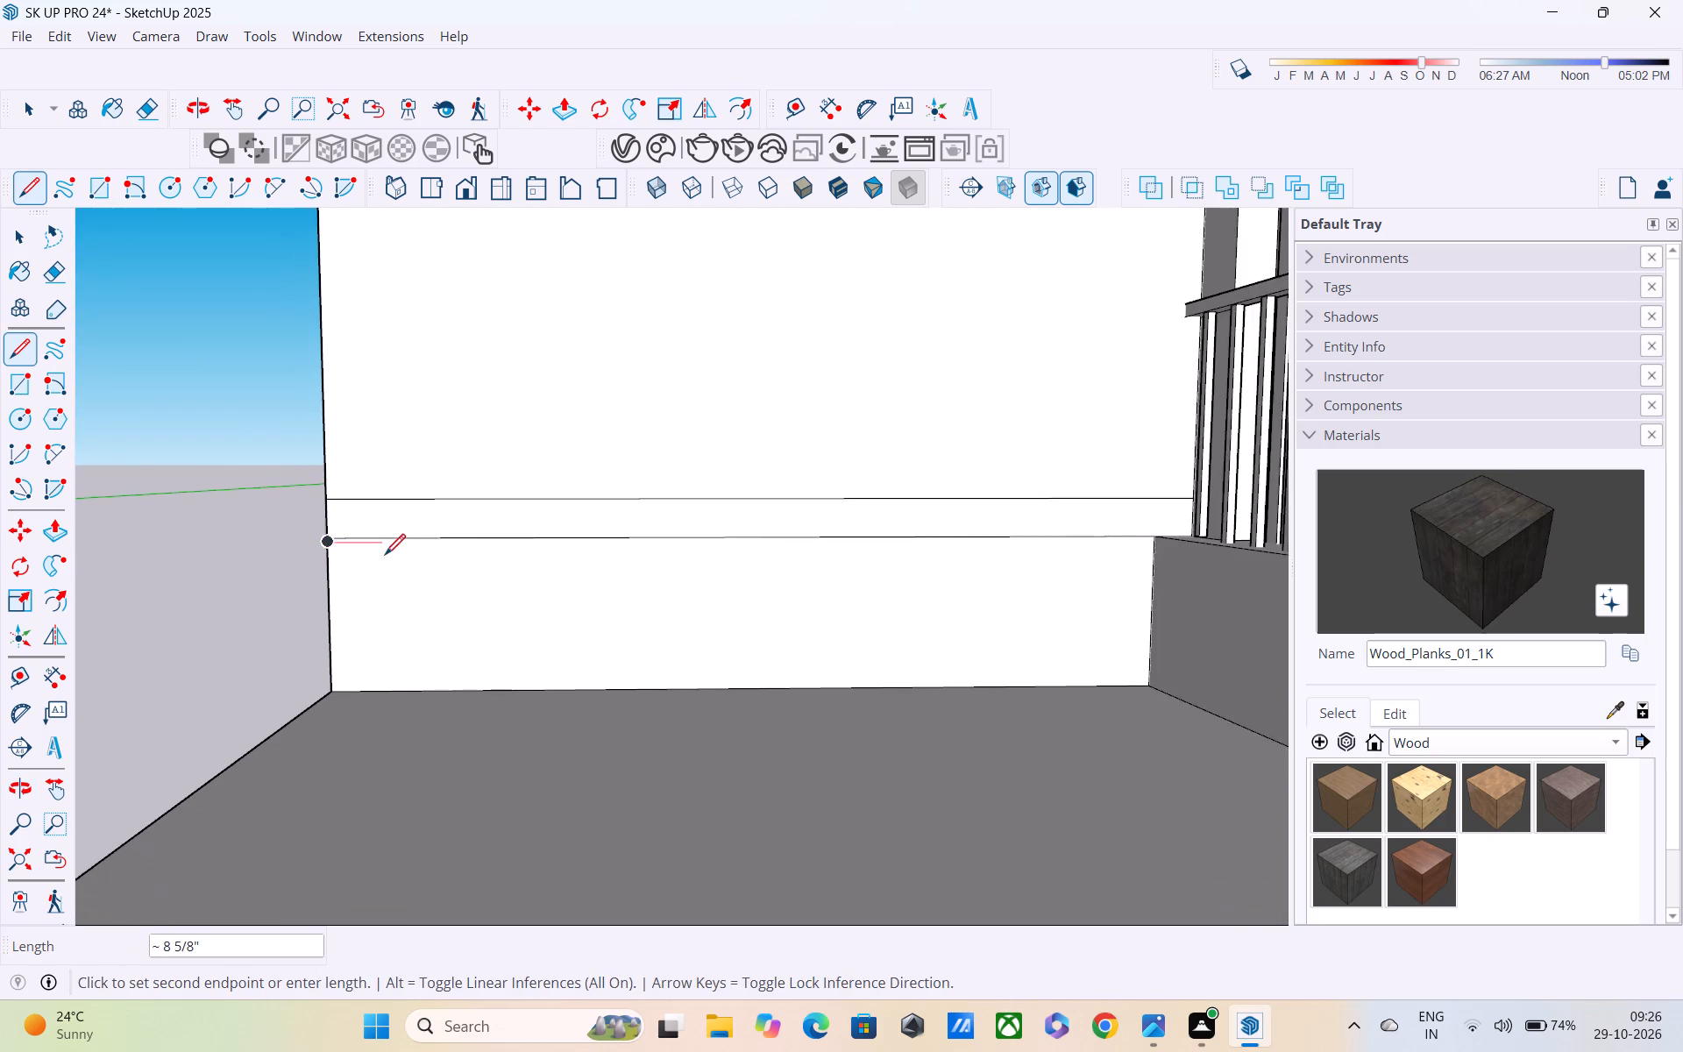
scroll(385, 538, down, 2)
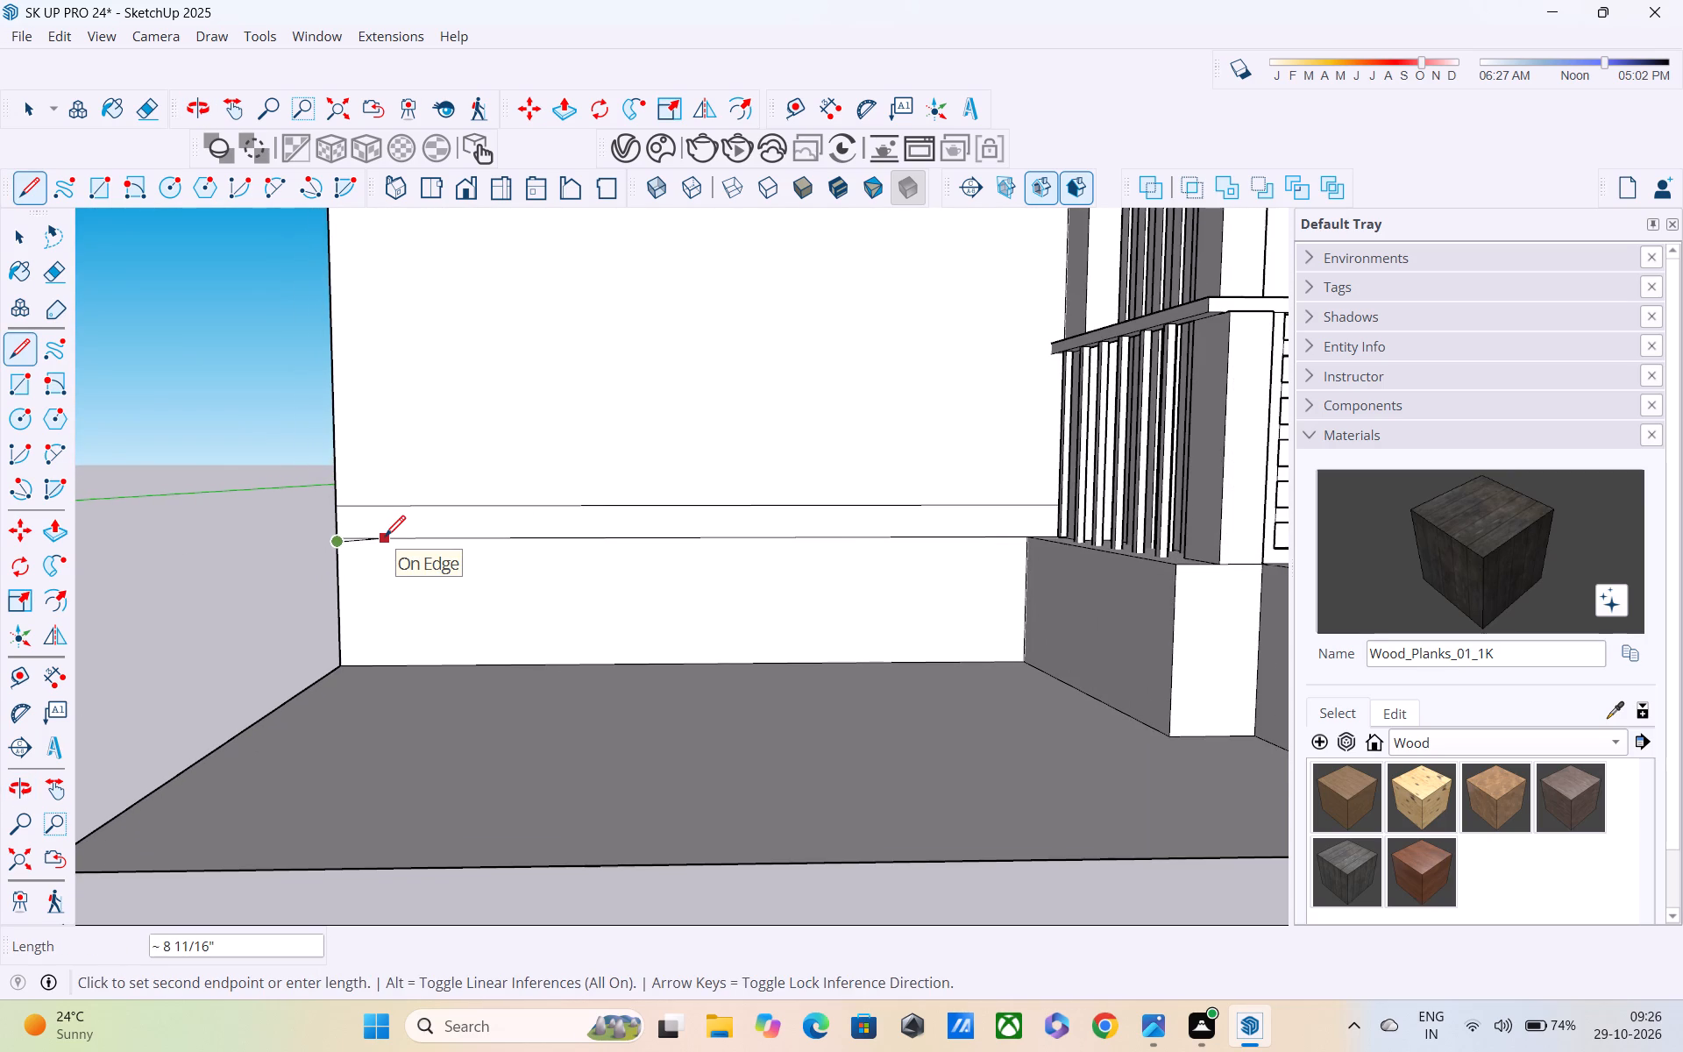
click(518, 555)
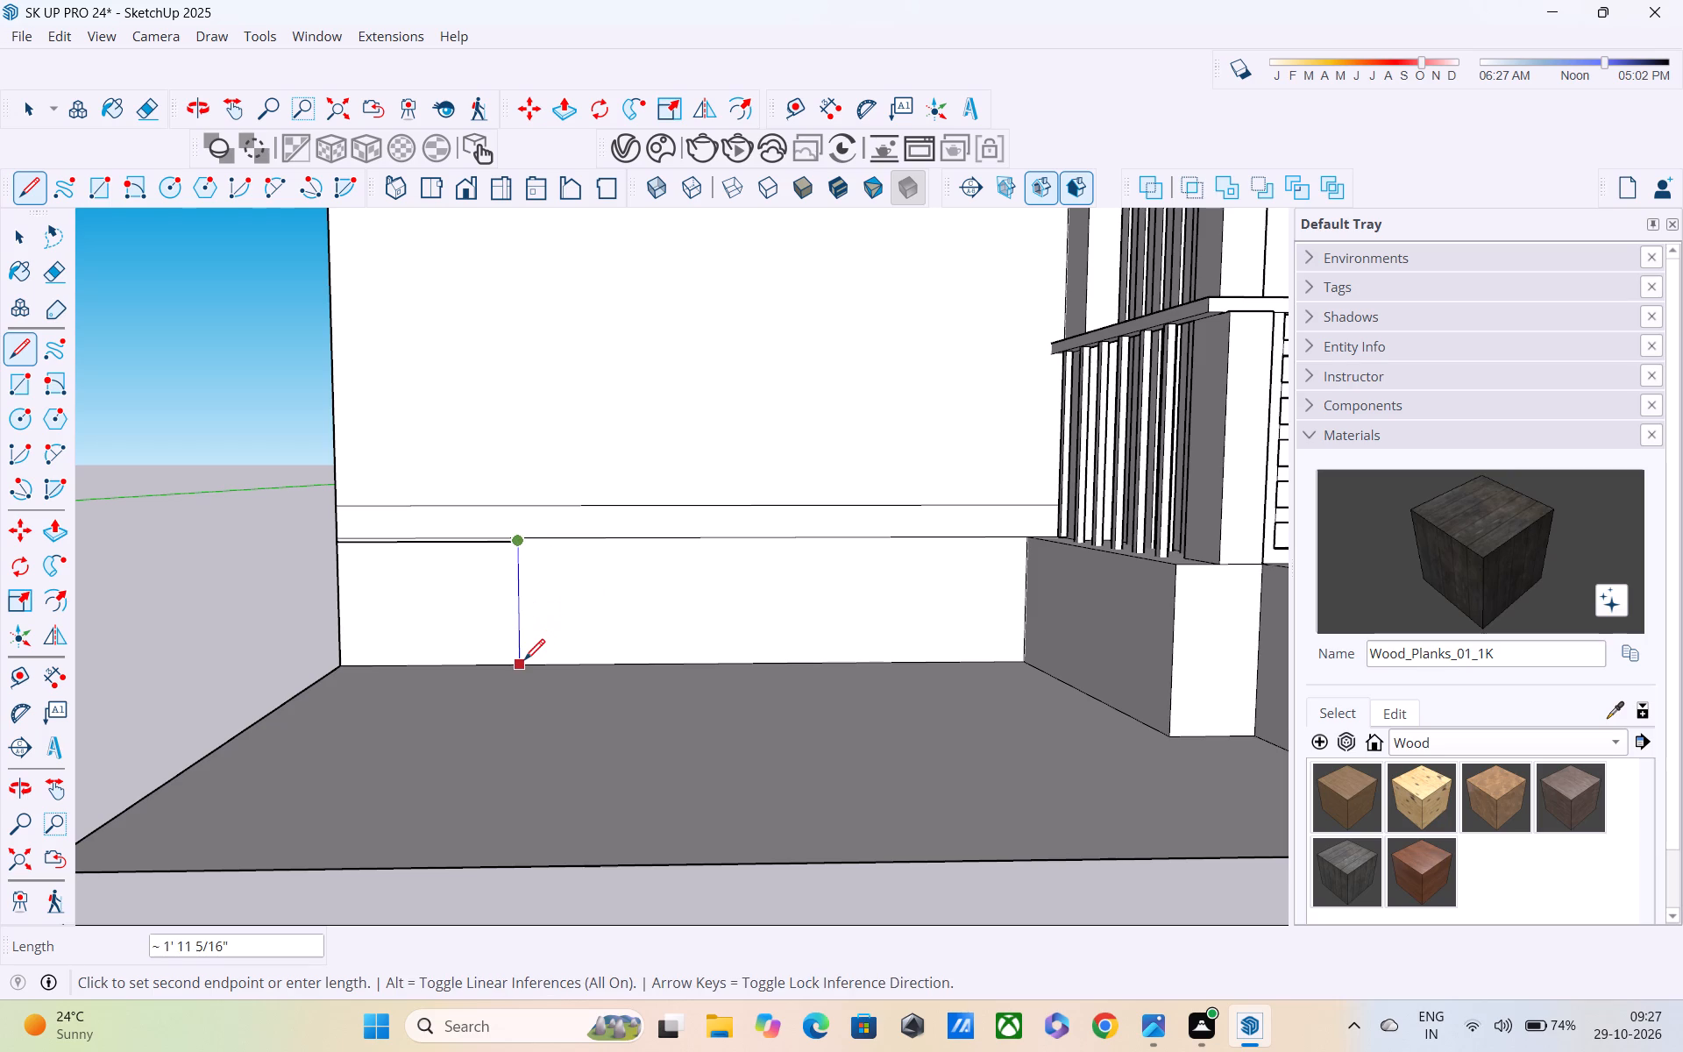
click(524, 662)
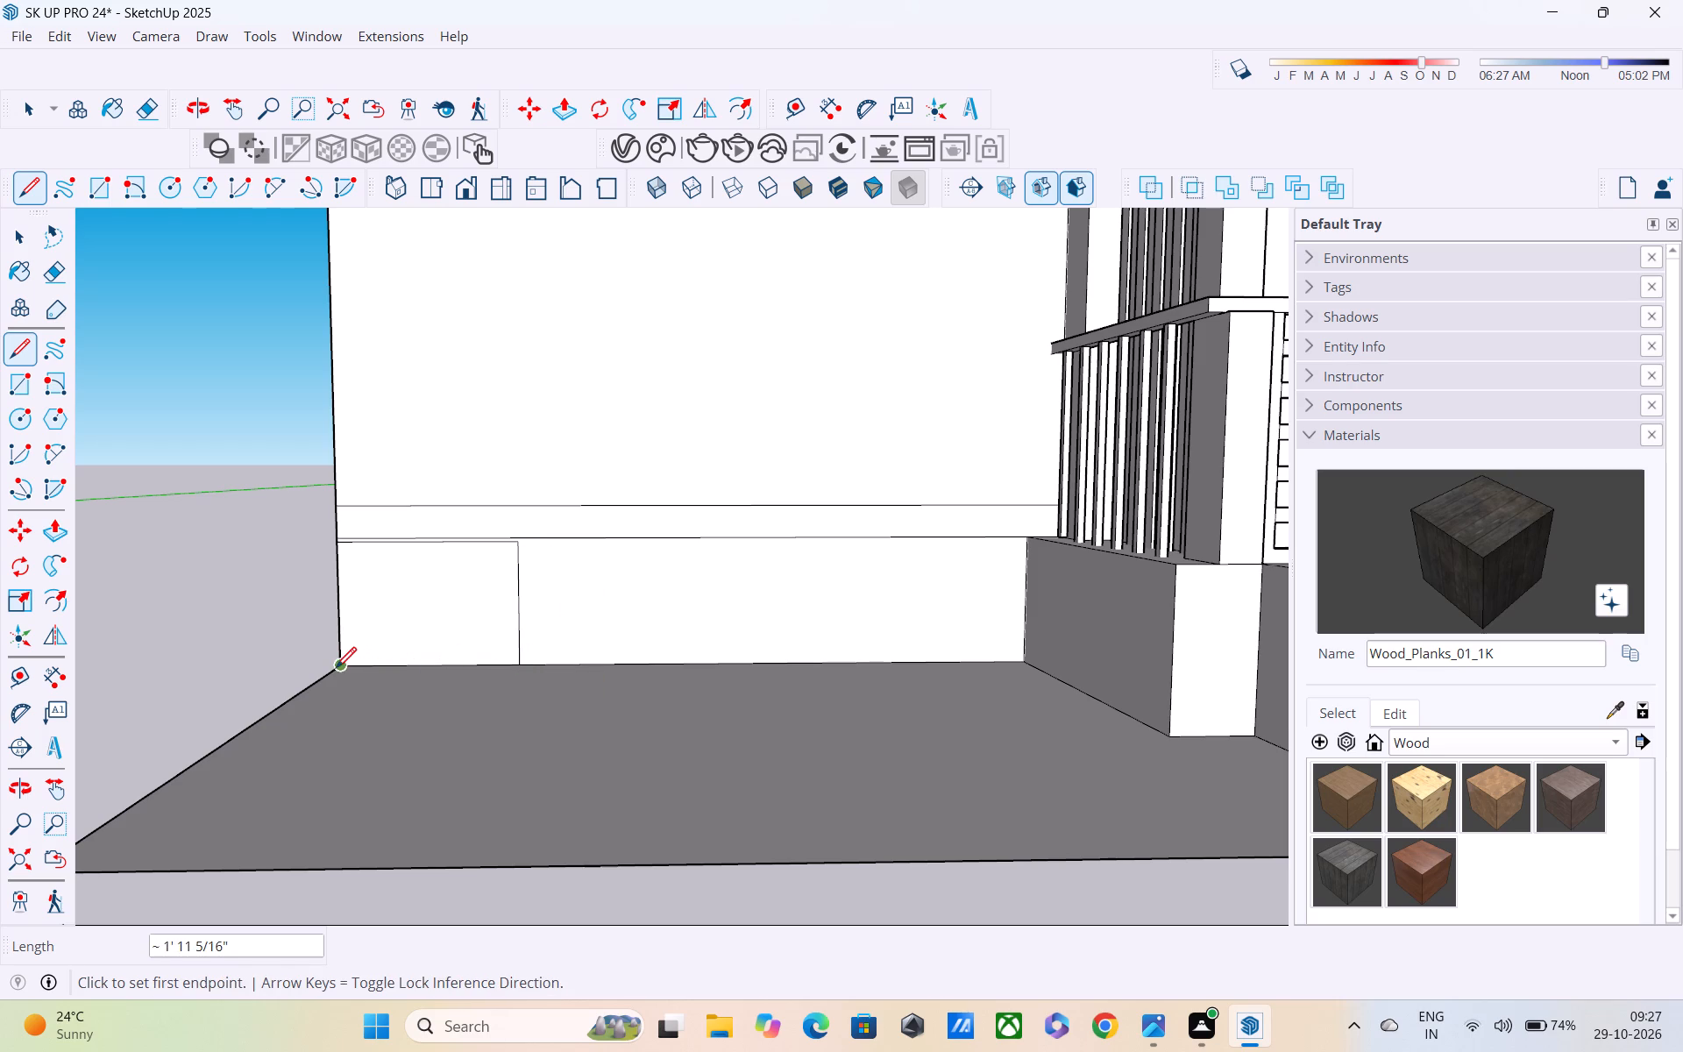
click(336, 670)
key(space)
Draw two horizontal lines about 2' 9" long across the outlined porch wall section, continuing the first corner-panel strip below its upper edge.
scroll(403, 578, up, 3)
middle_drag(401, 539, 772, 451)
middle_drag(541, 563, 561, 630)
scroll(494, 631, up, 5)
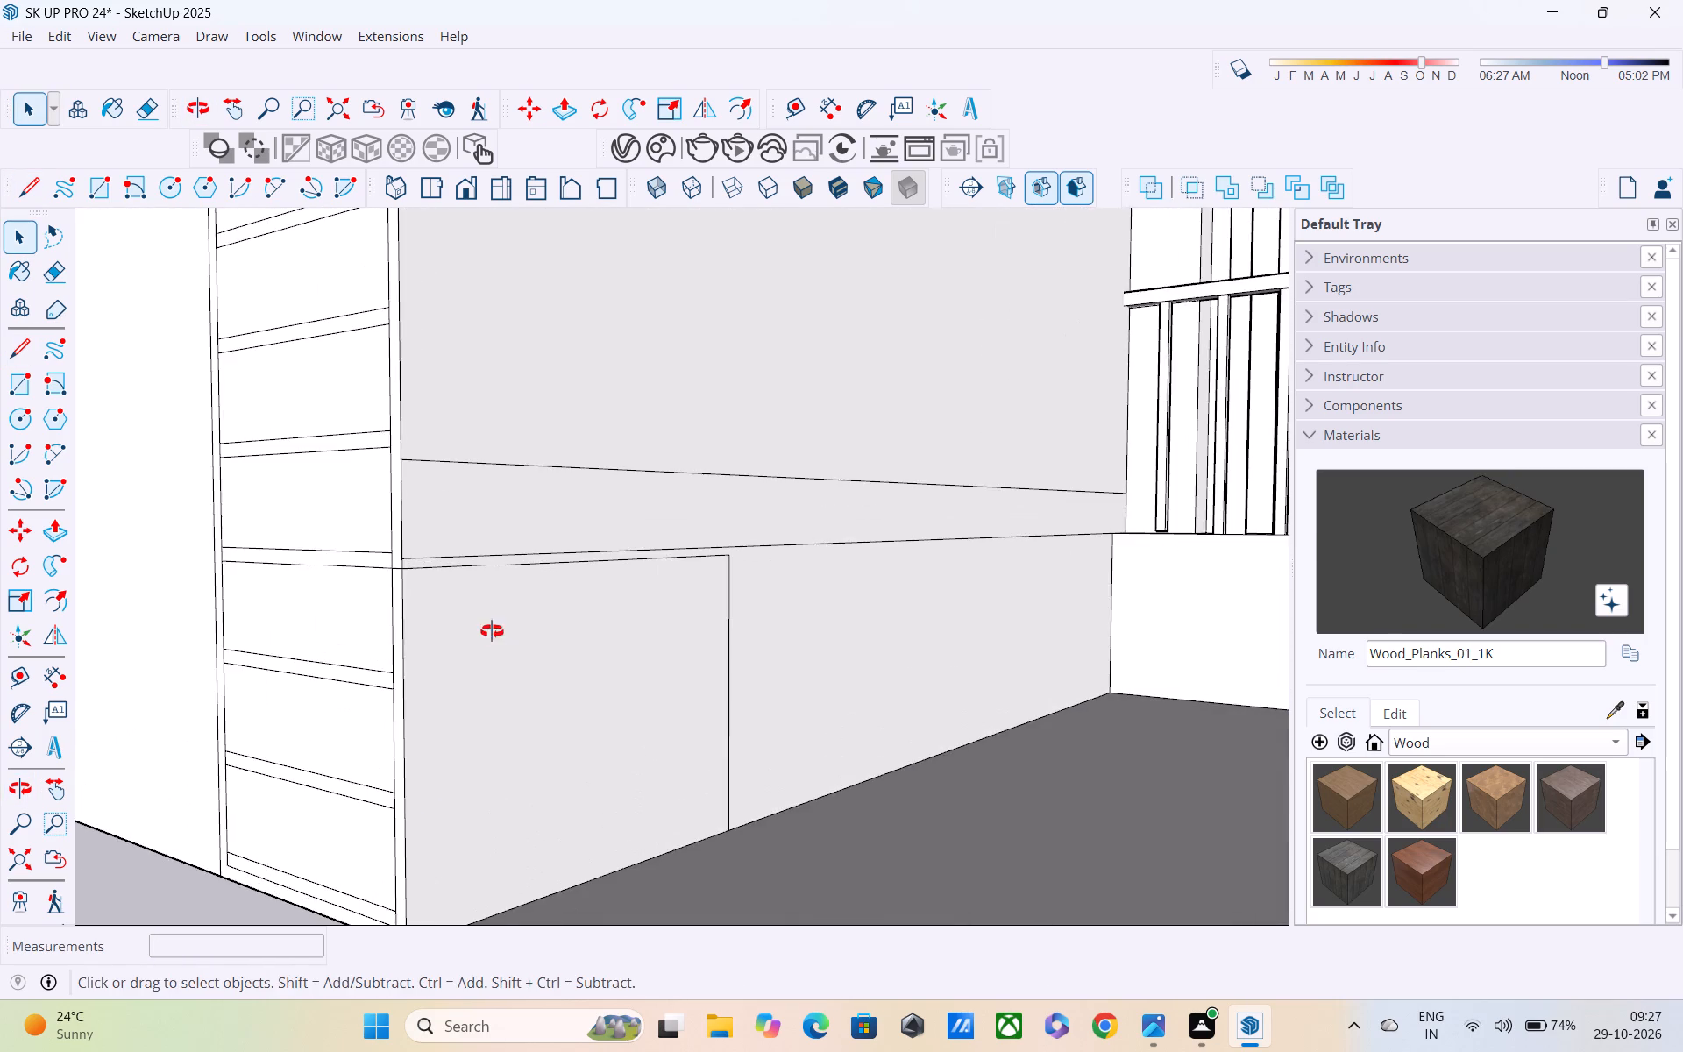
middle_drag(492, 631, 735, 507)
scroll(728, 537, up, 3)
middle_drag(695, 559, 688, 568)
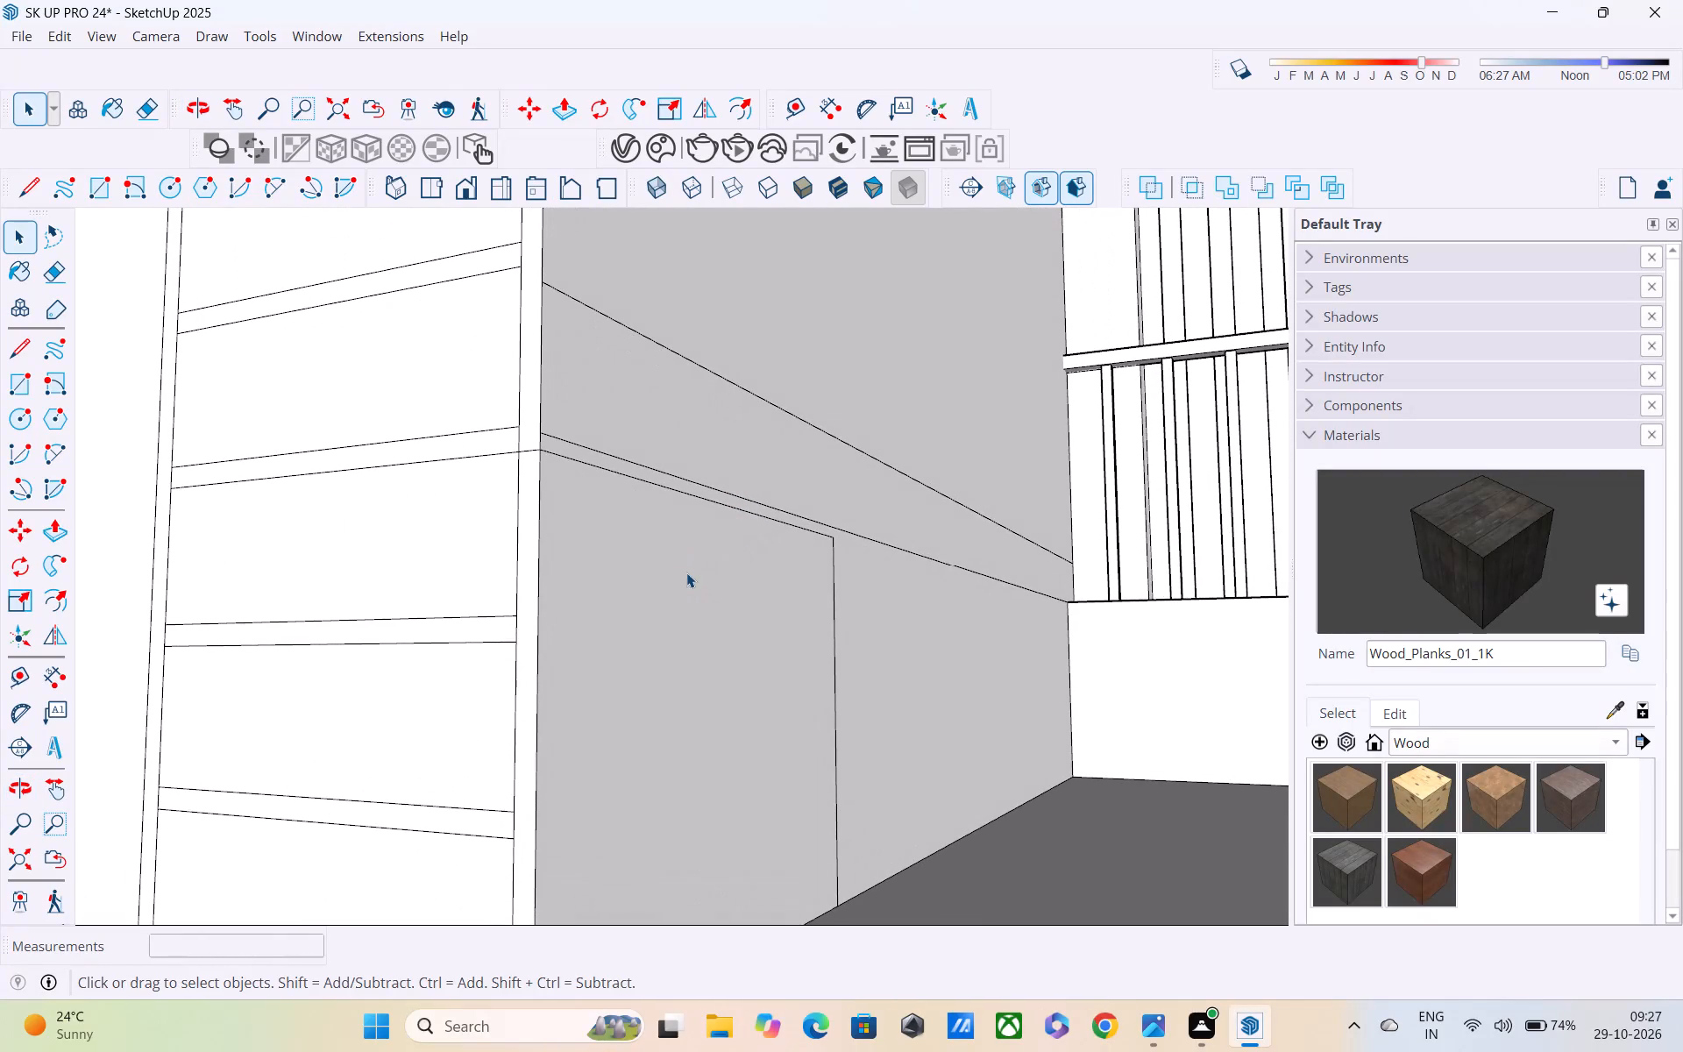
key(l)
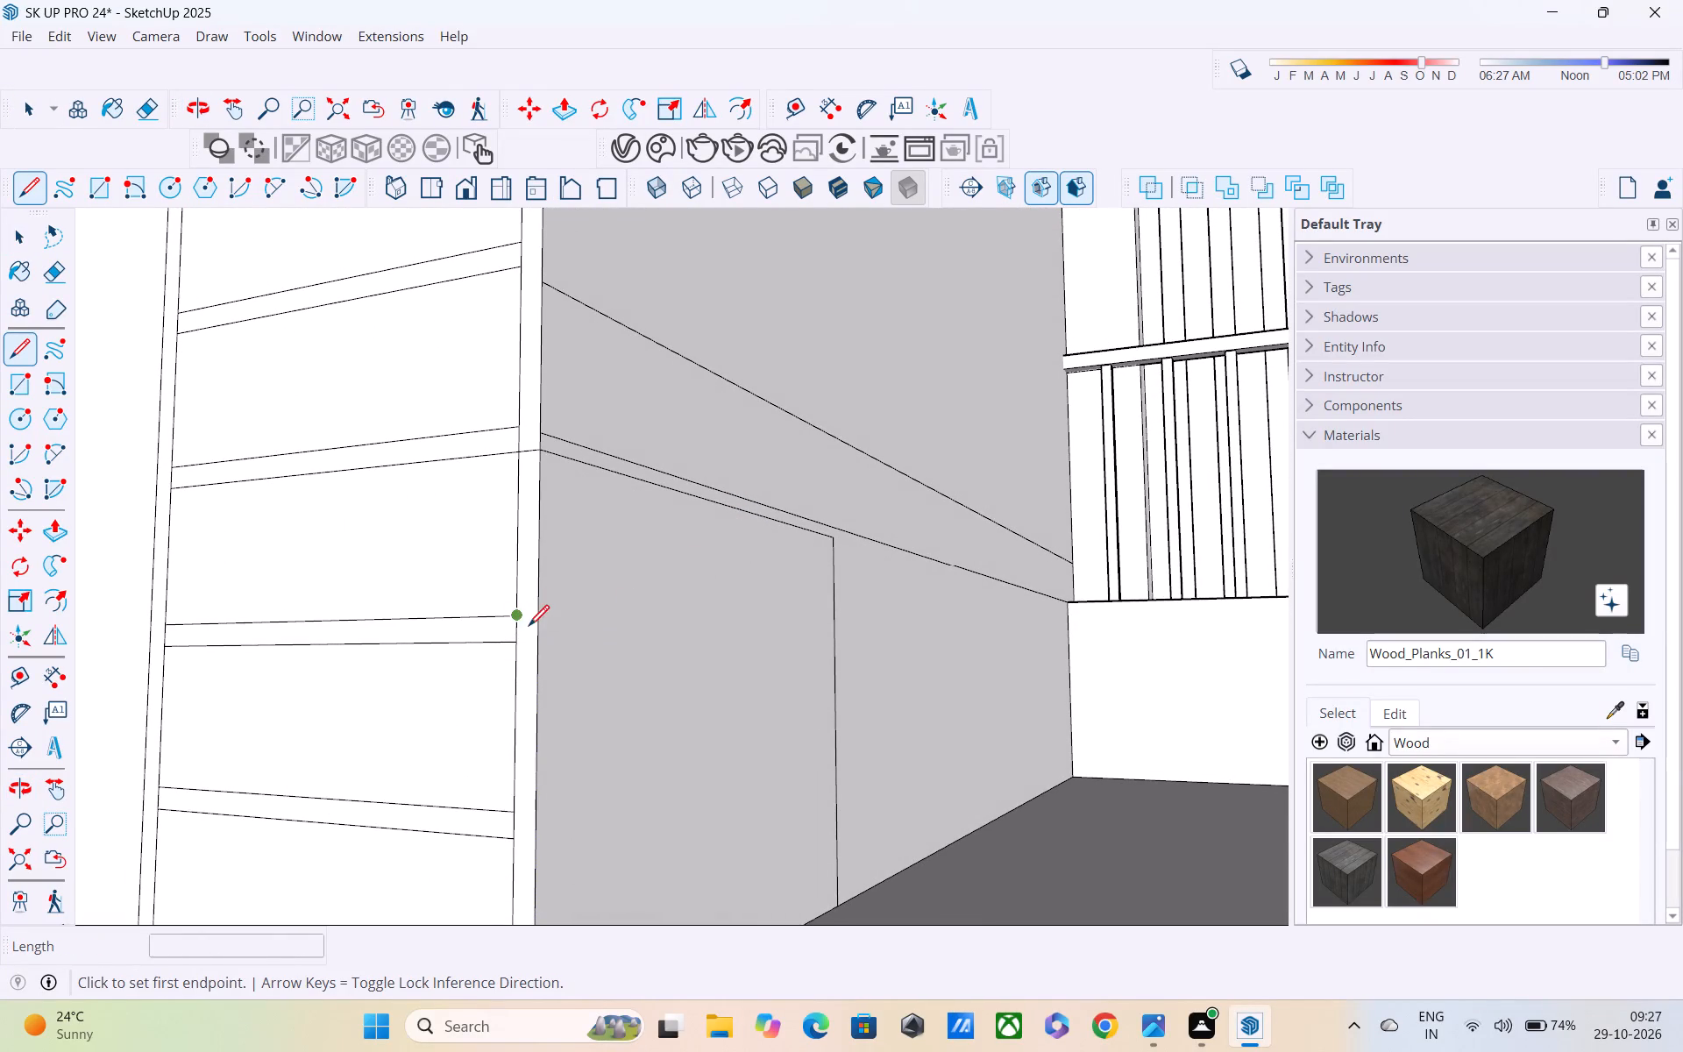
click(535, 620)
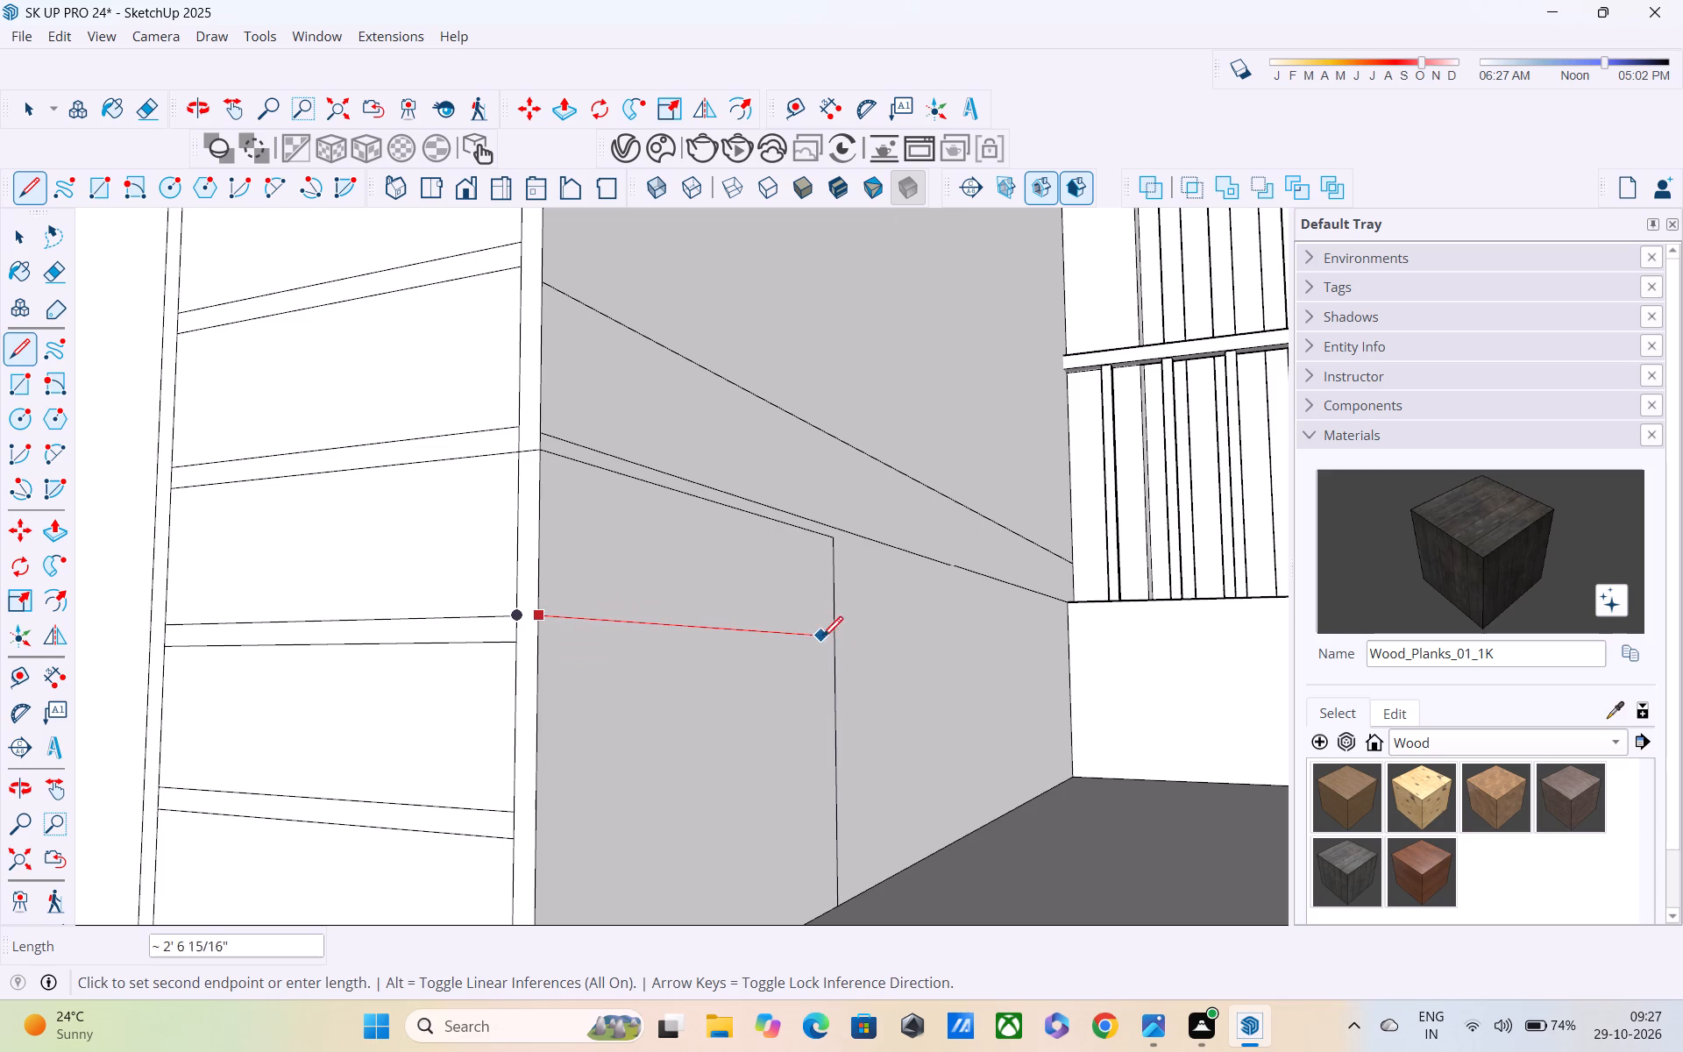
click(838, 641)
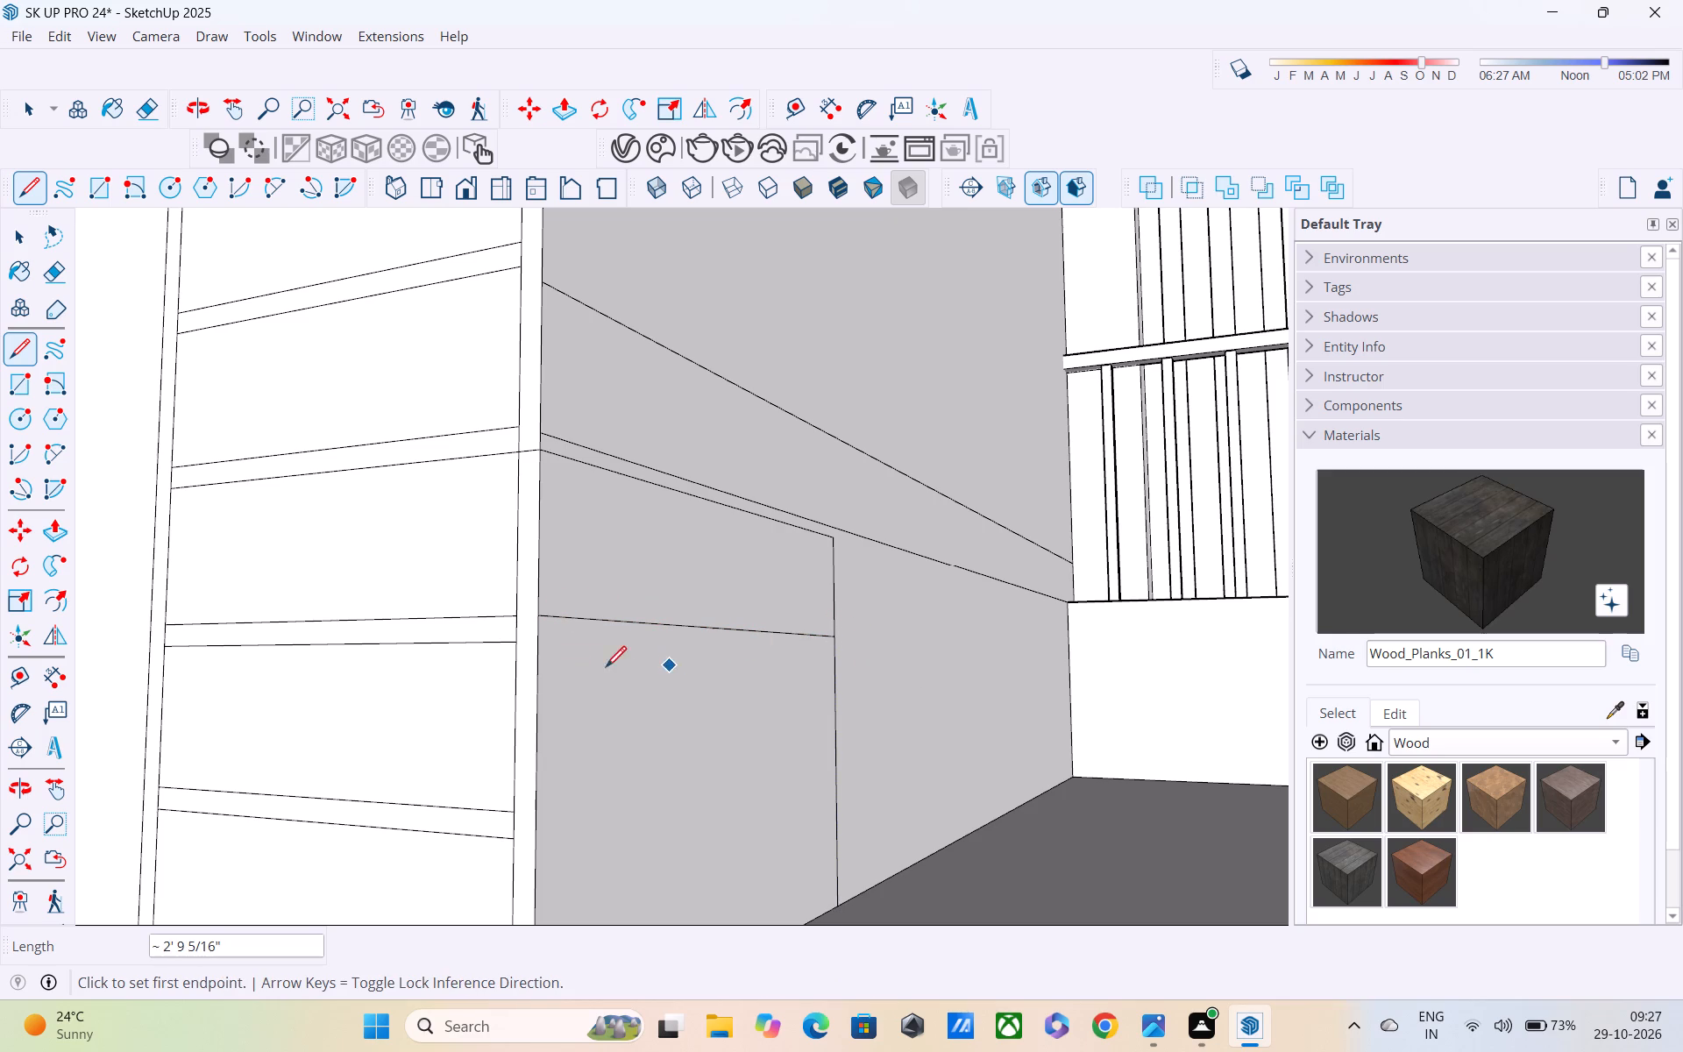
click(535, 648)
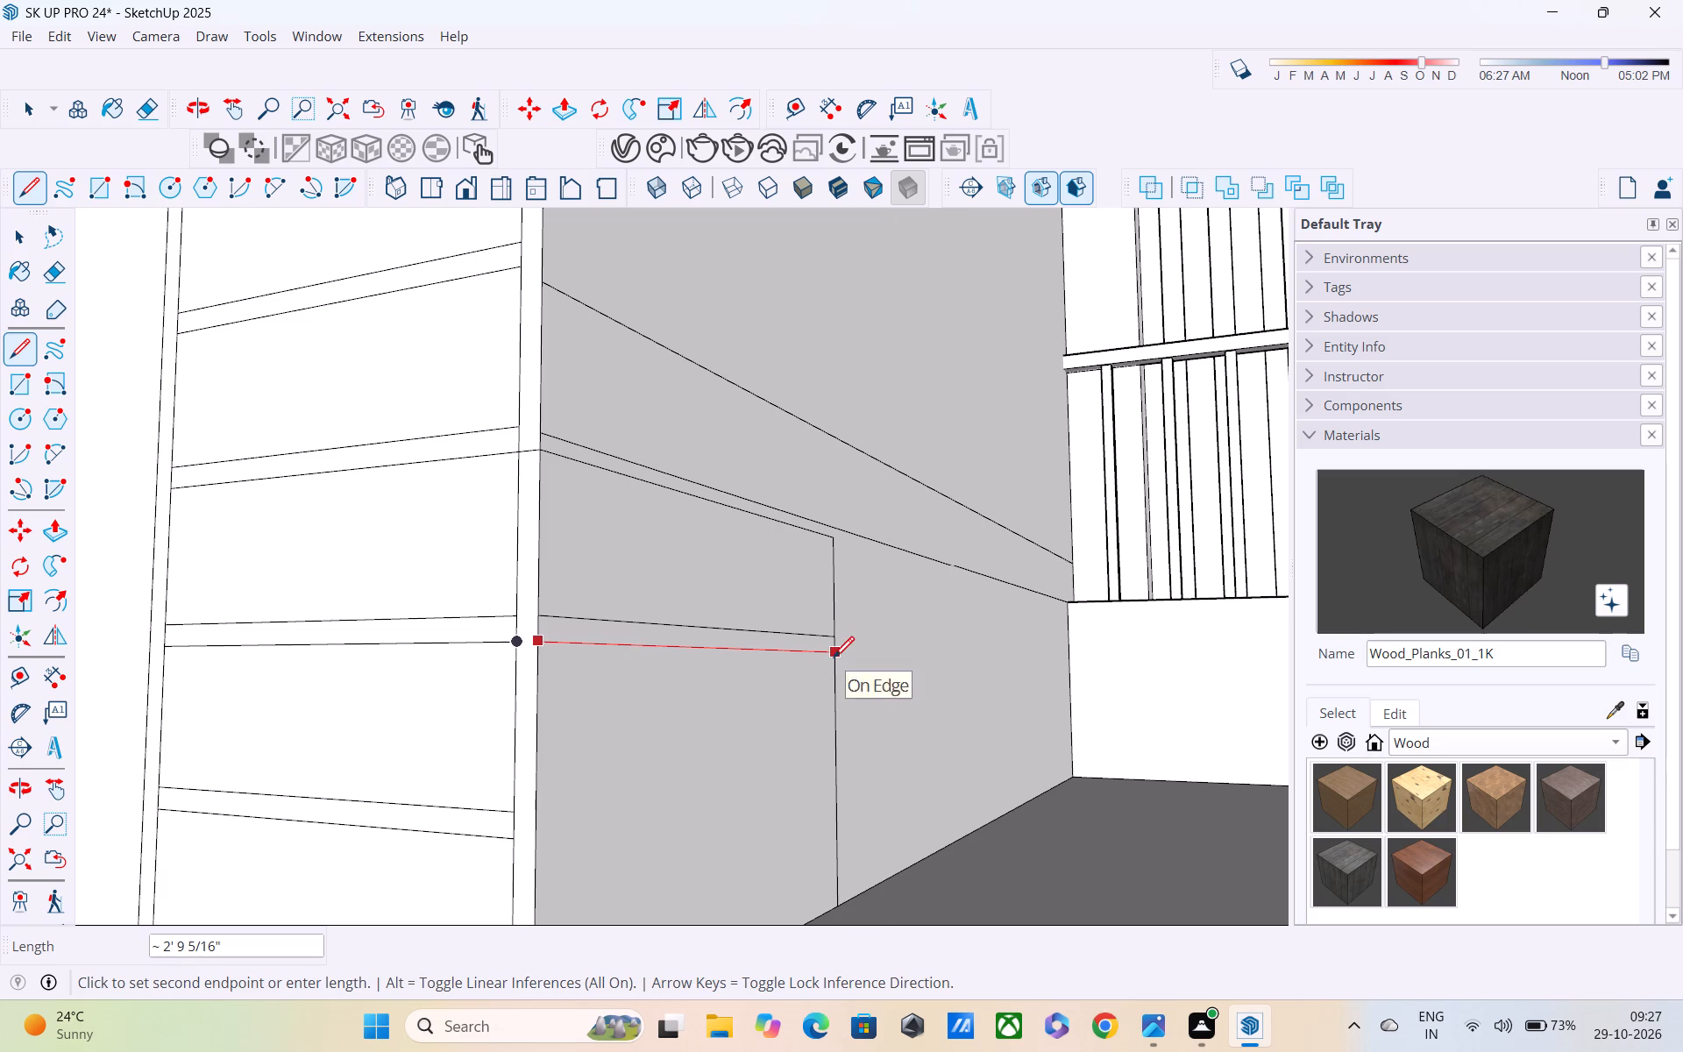
click(834, 659)
Continue the next corner-panel strip down with two horizontal lines from the wall corner to the outlined section's vertical edge.
shift+middle_drag(608, 721, 617, 581)
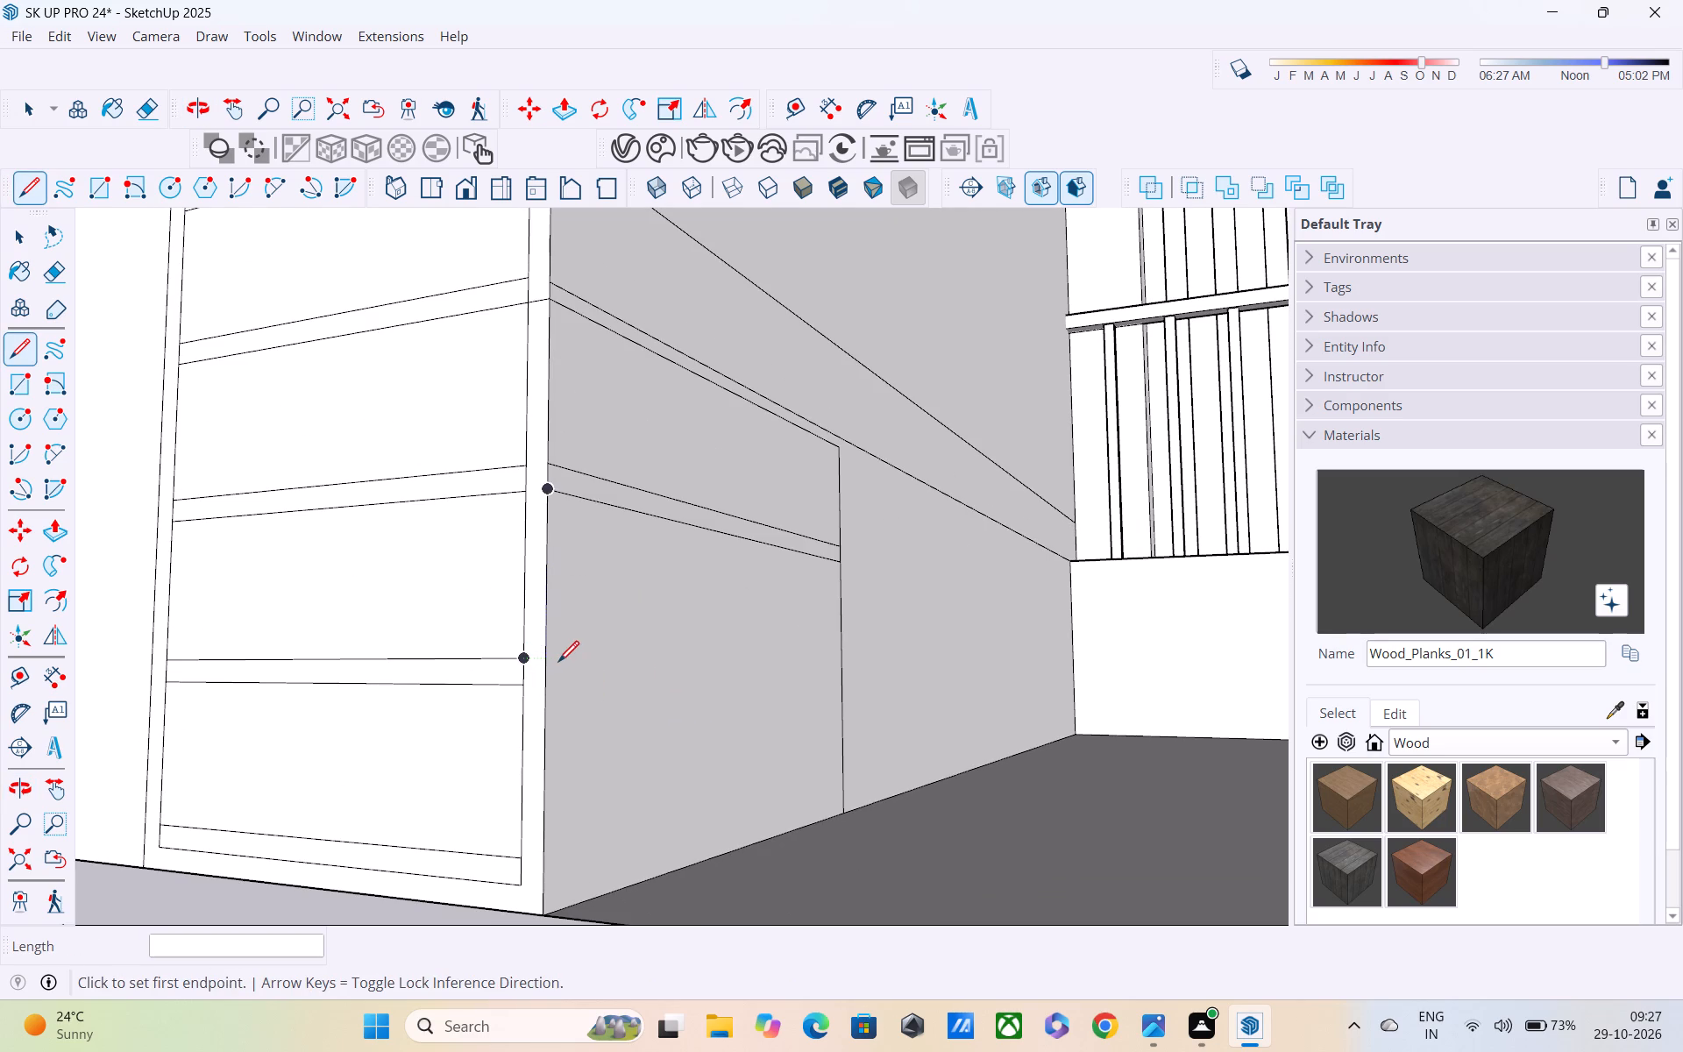
click(551, 662)
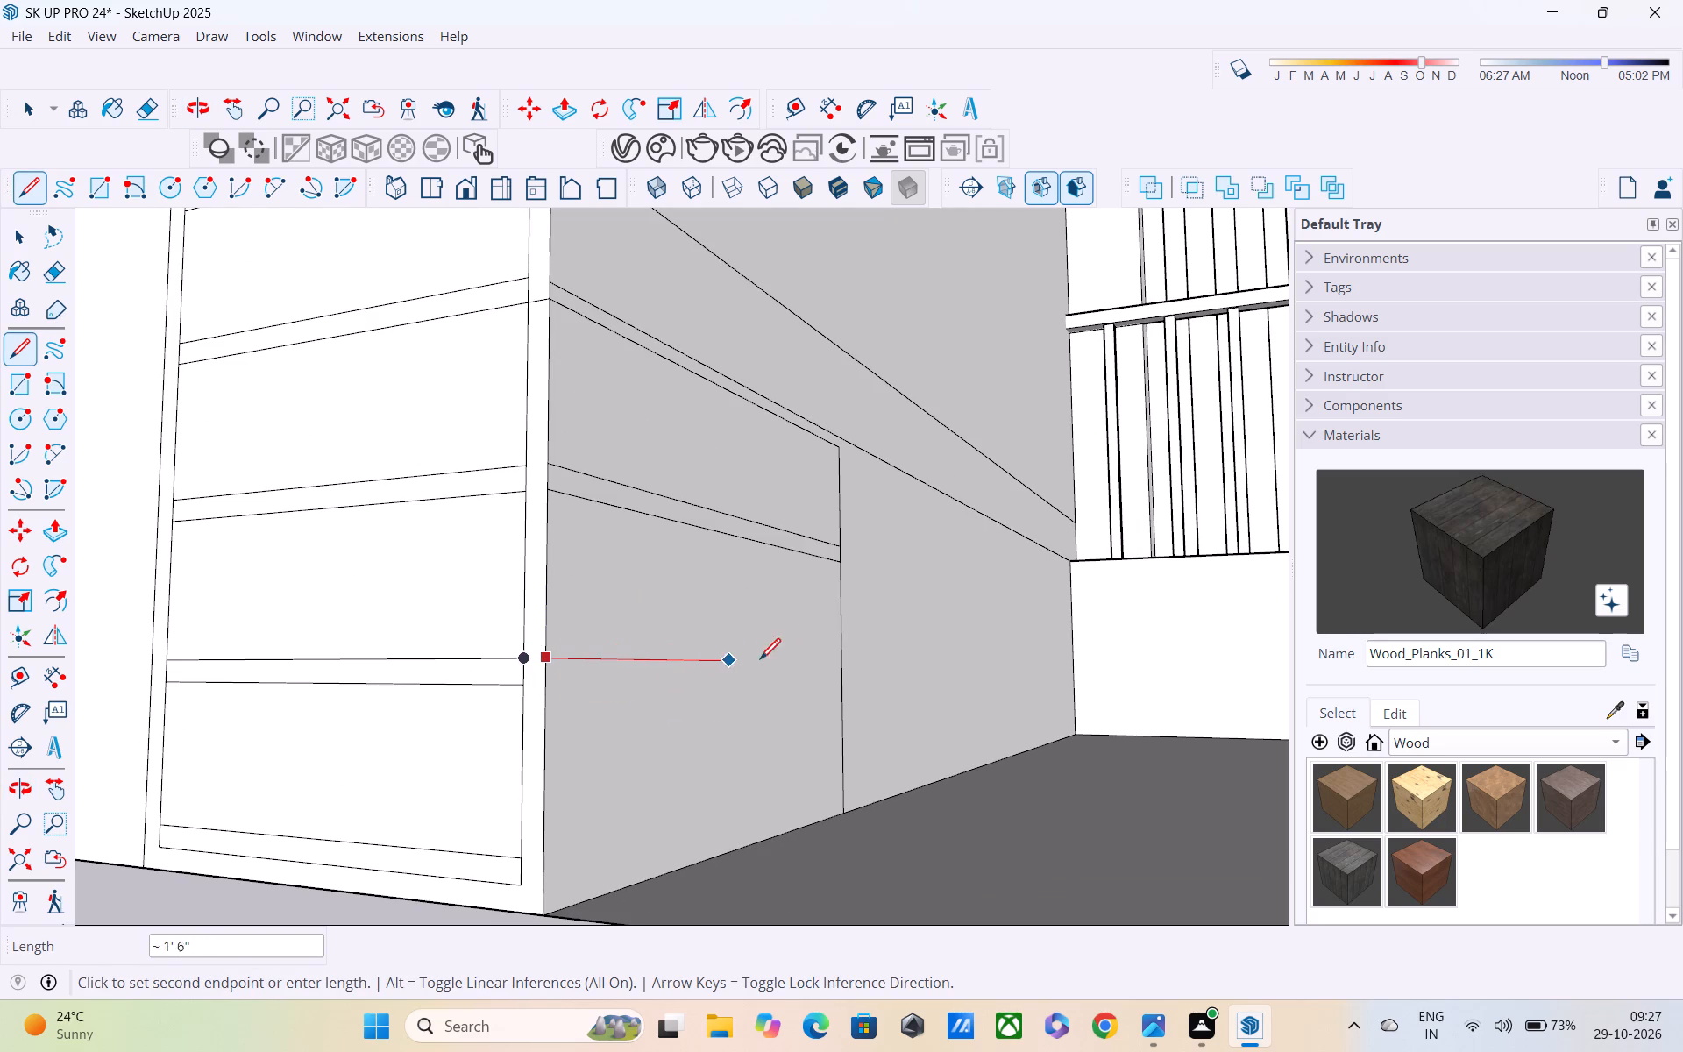
click(838, 659)
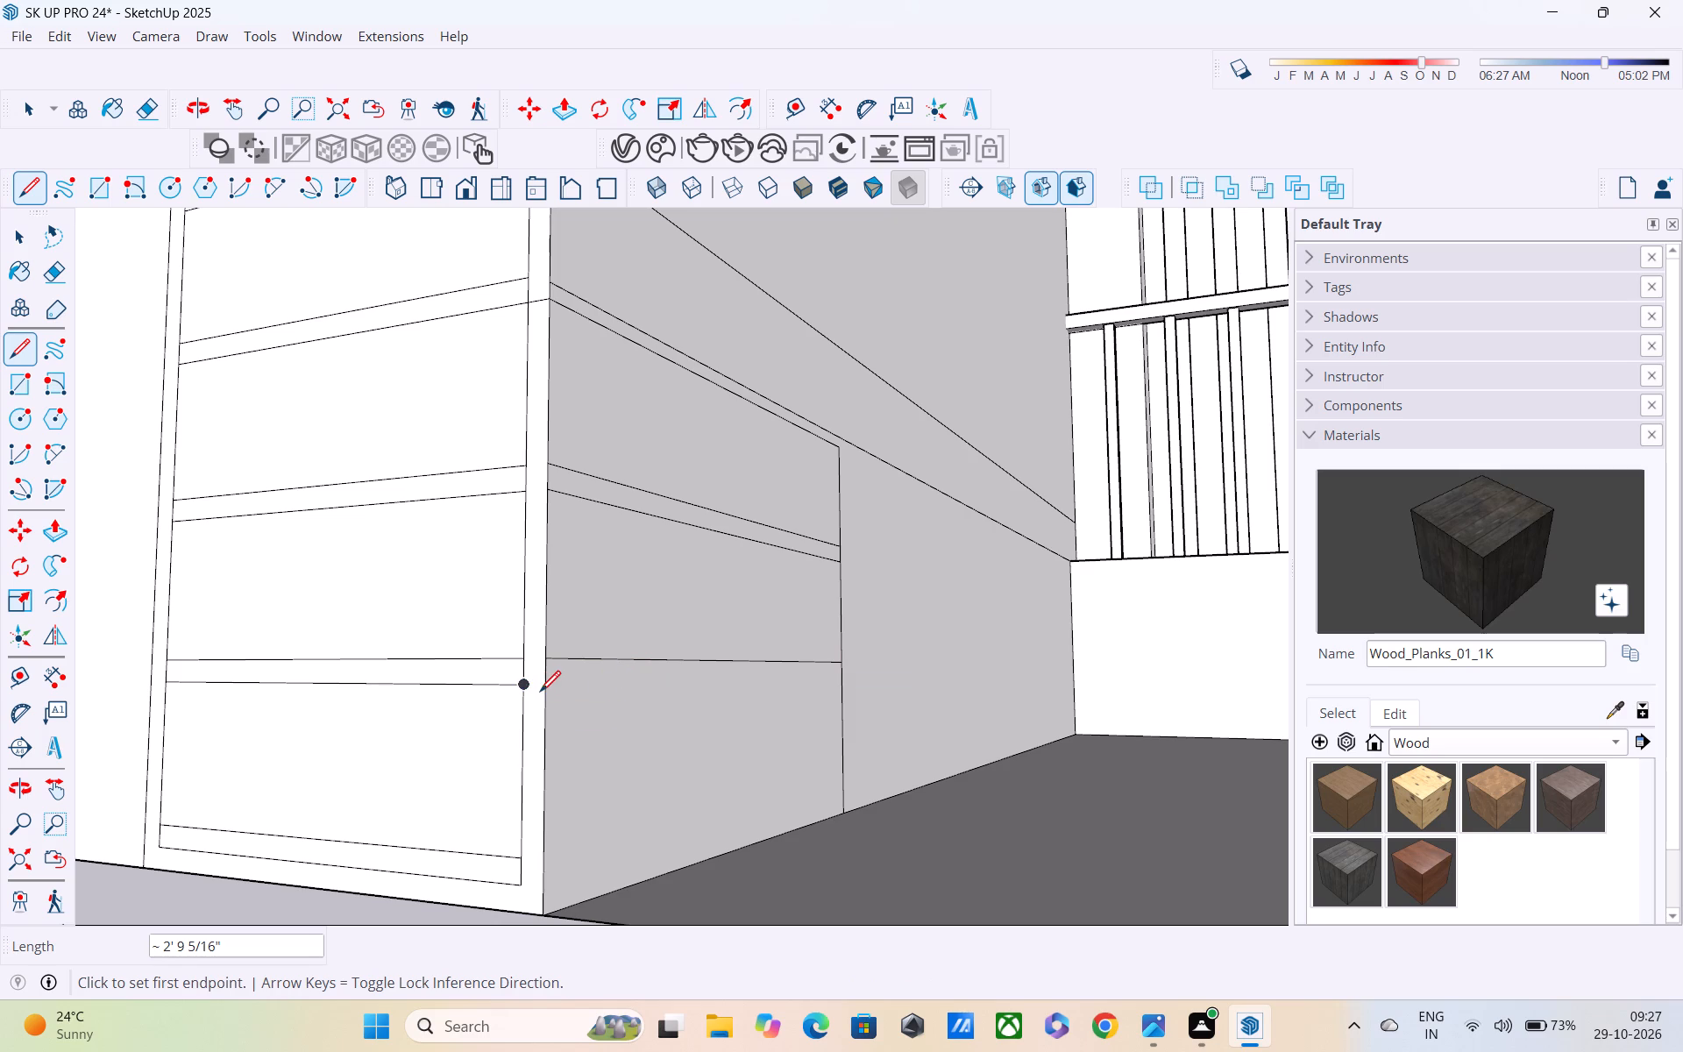
click(542, 691)
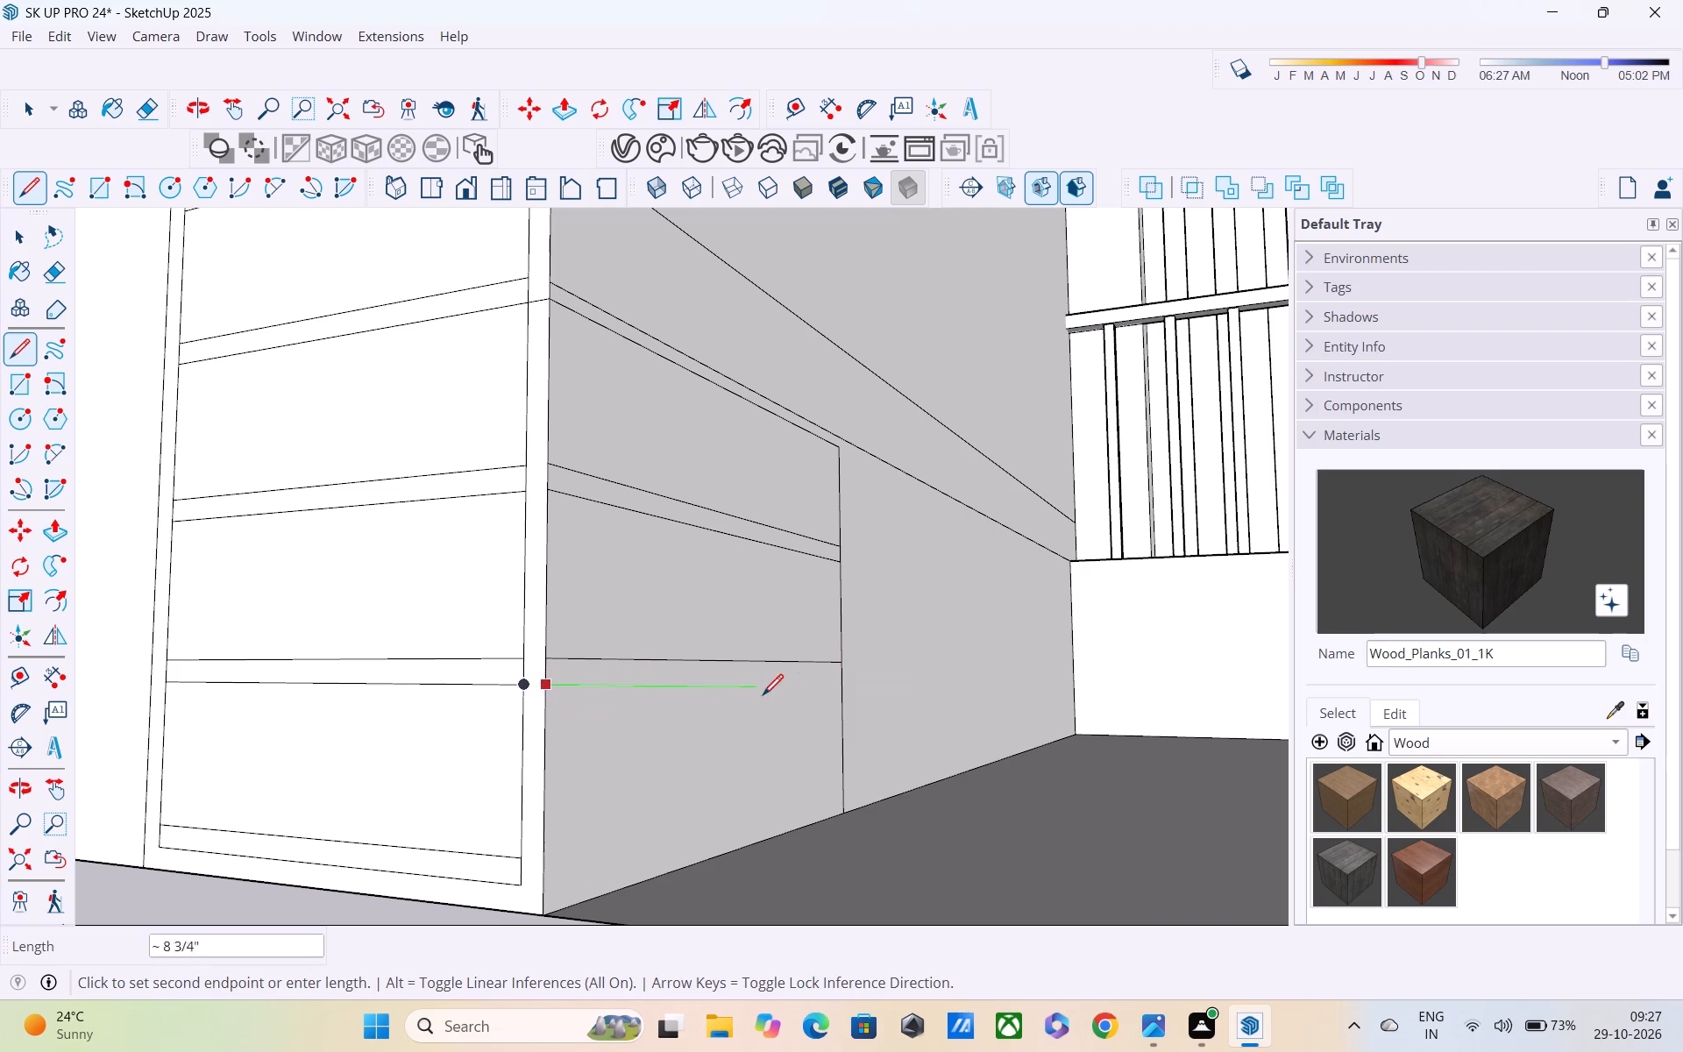
click(841, 680)
Continue the lowest corner-panel strip just above the floor with two lines about 2' 9" long across the outlined porch wall section.
middle_drag(823, 729, 844, 595)
scroll(845, 594, down, 1)
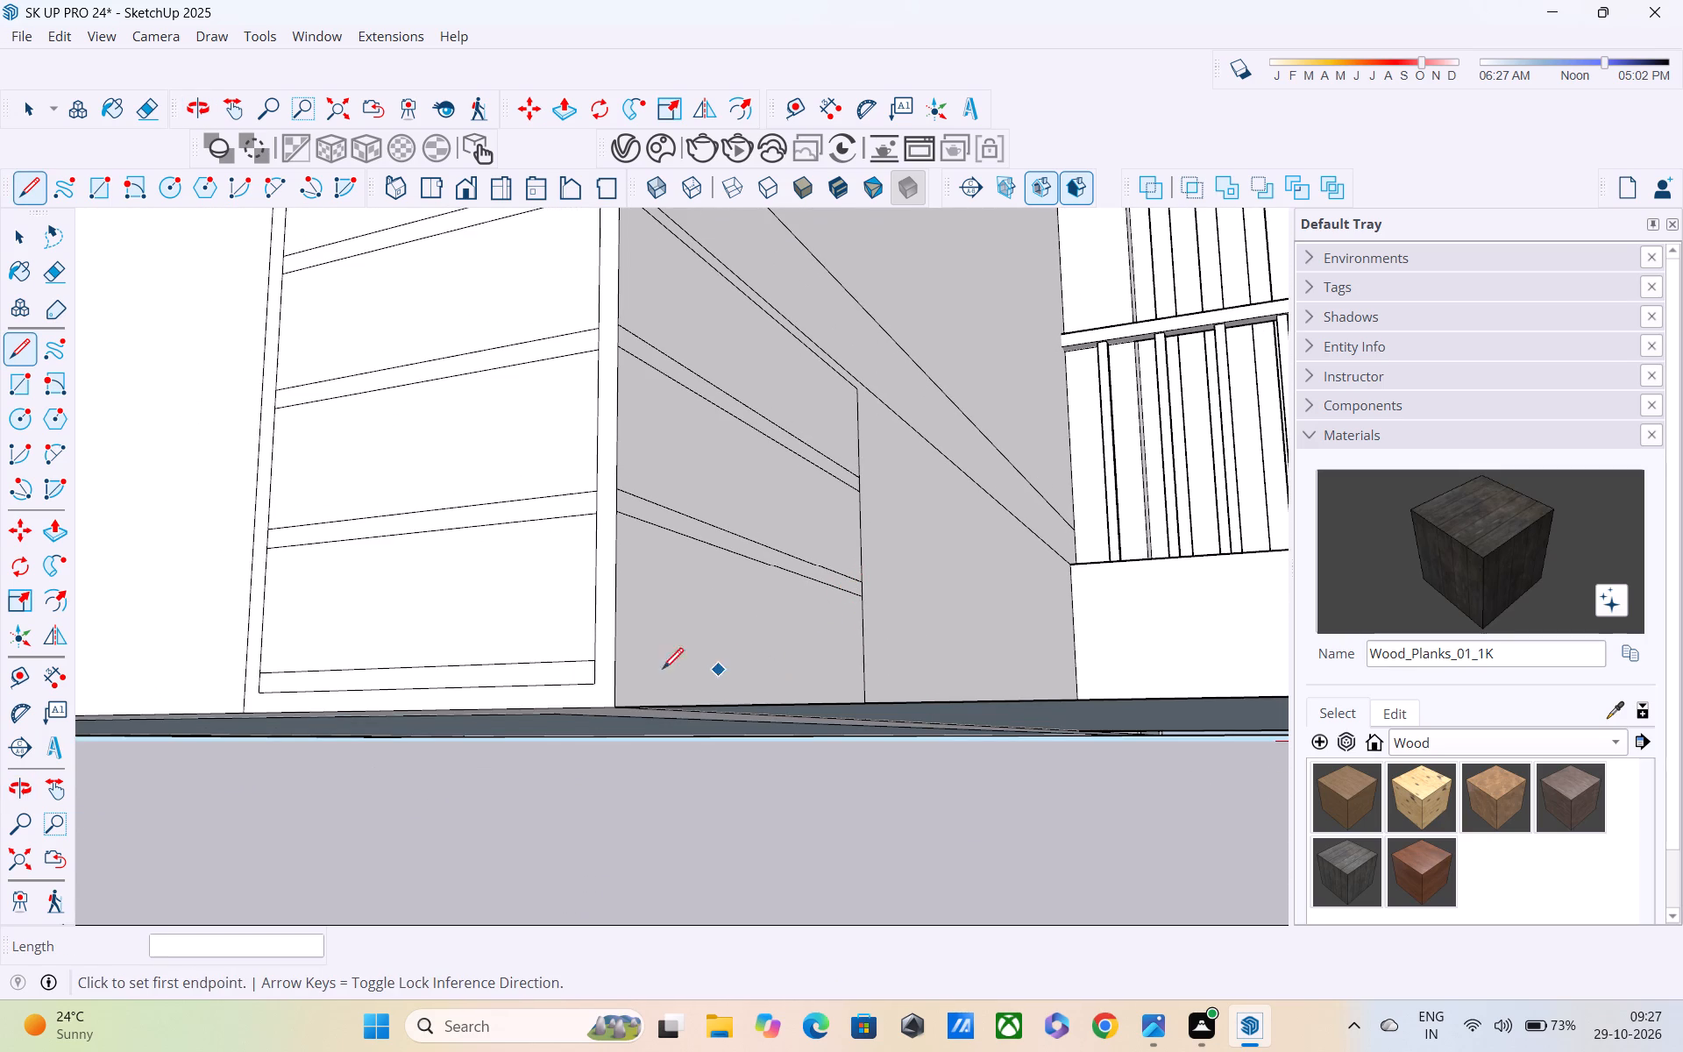
click(612, 665)
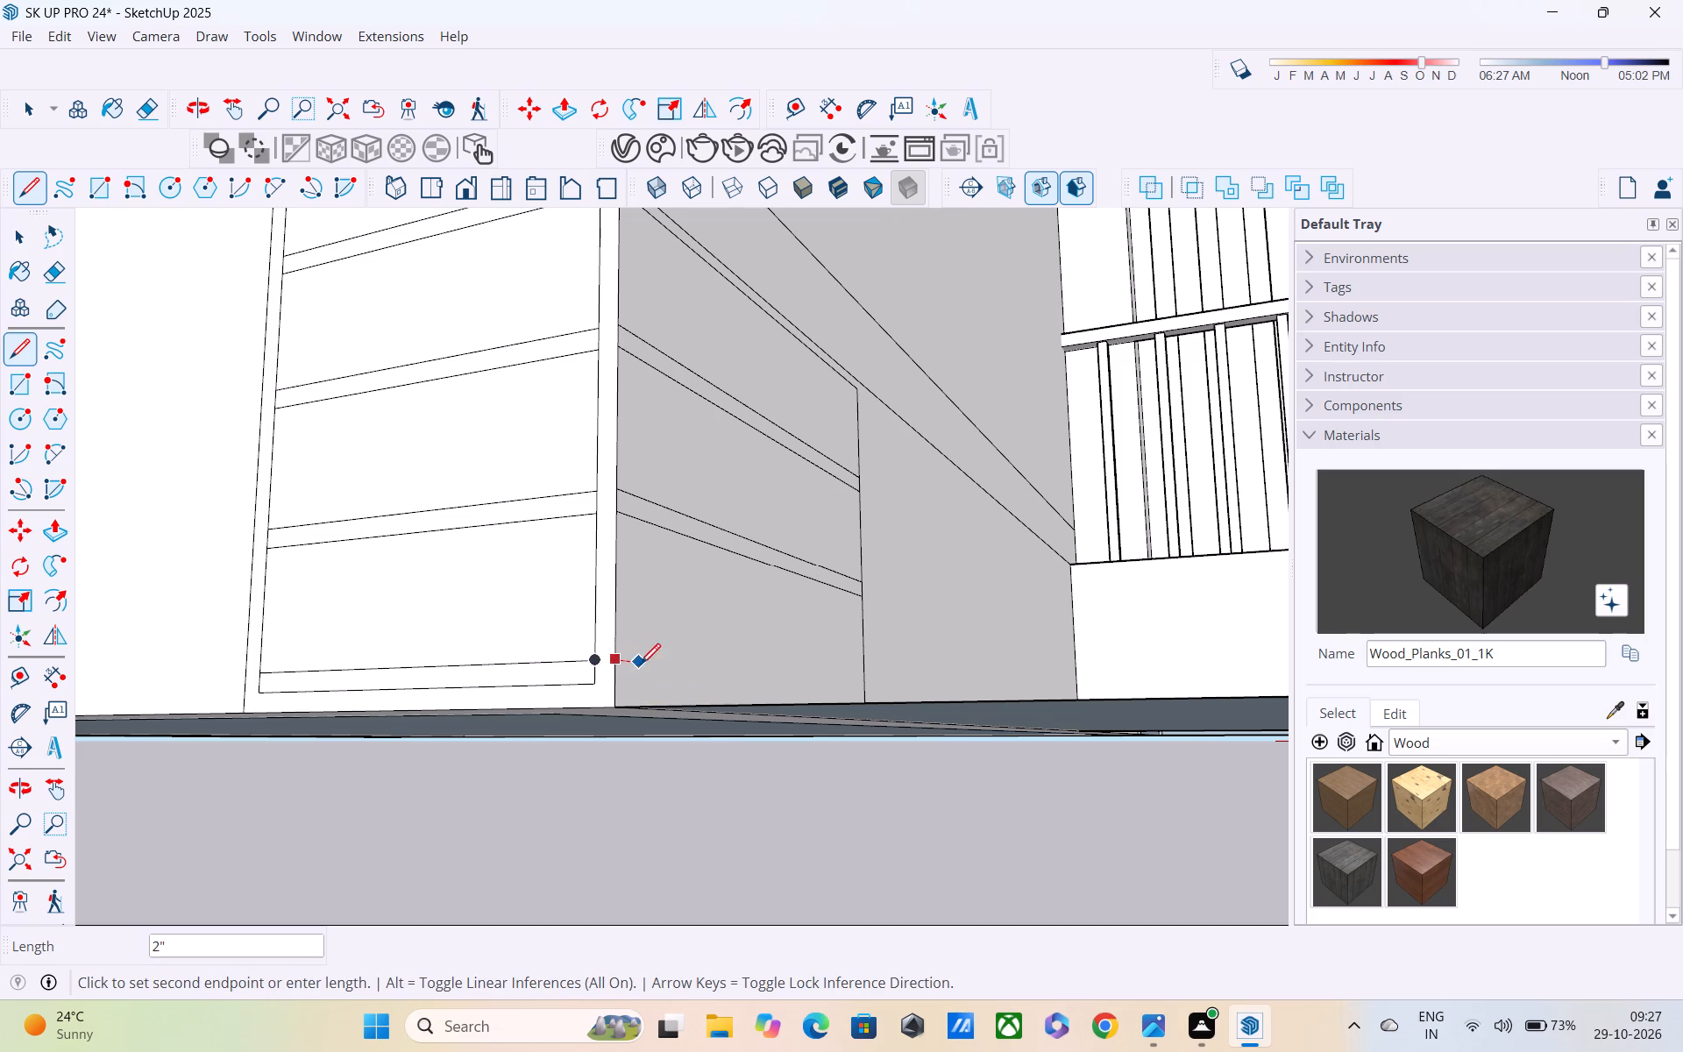
middle_drag(715, 672, 675, 824)
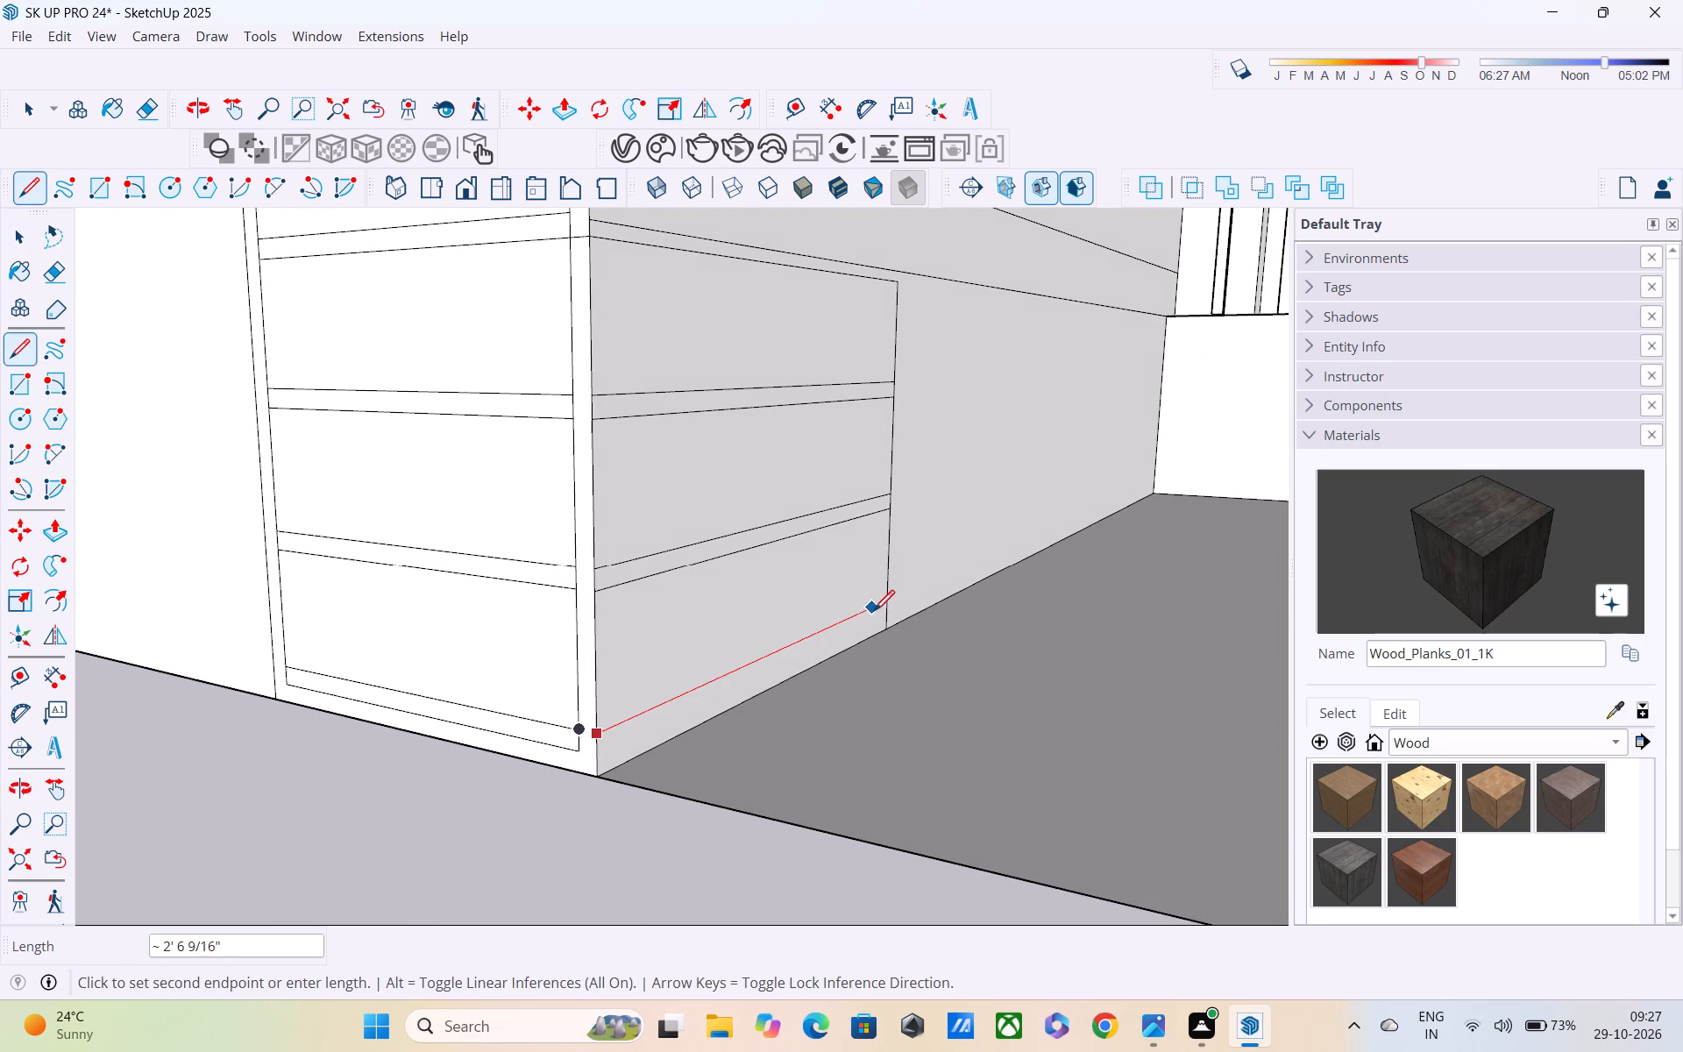
click(884, 598)
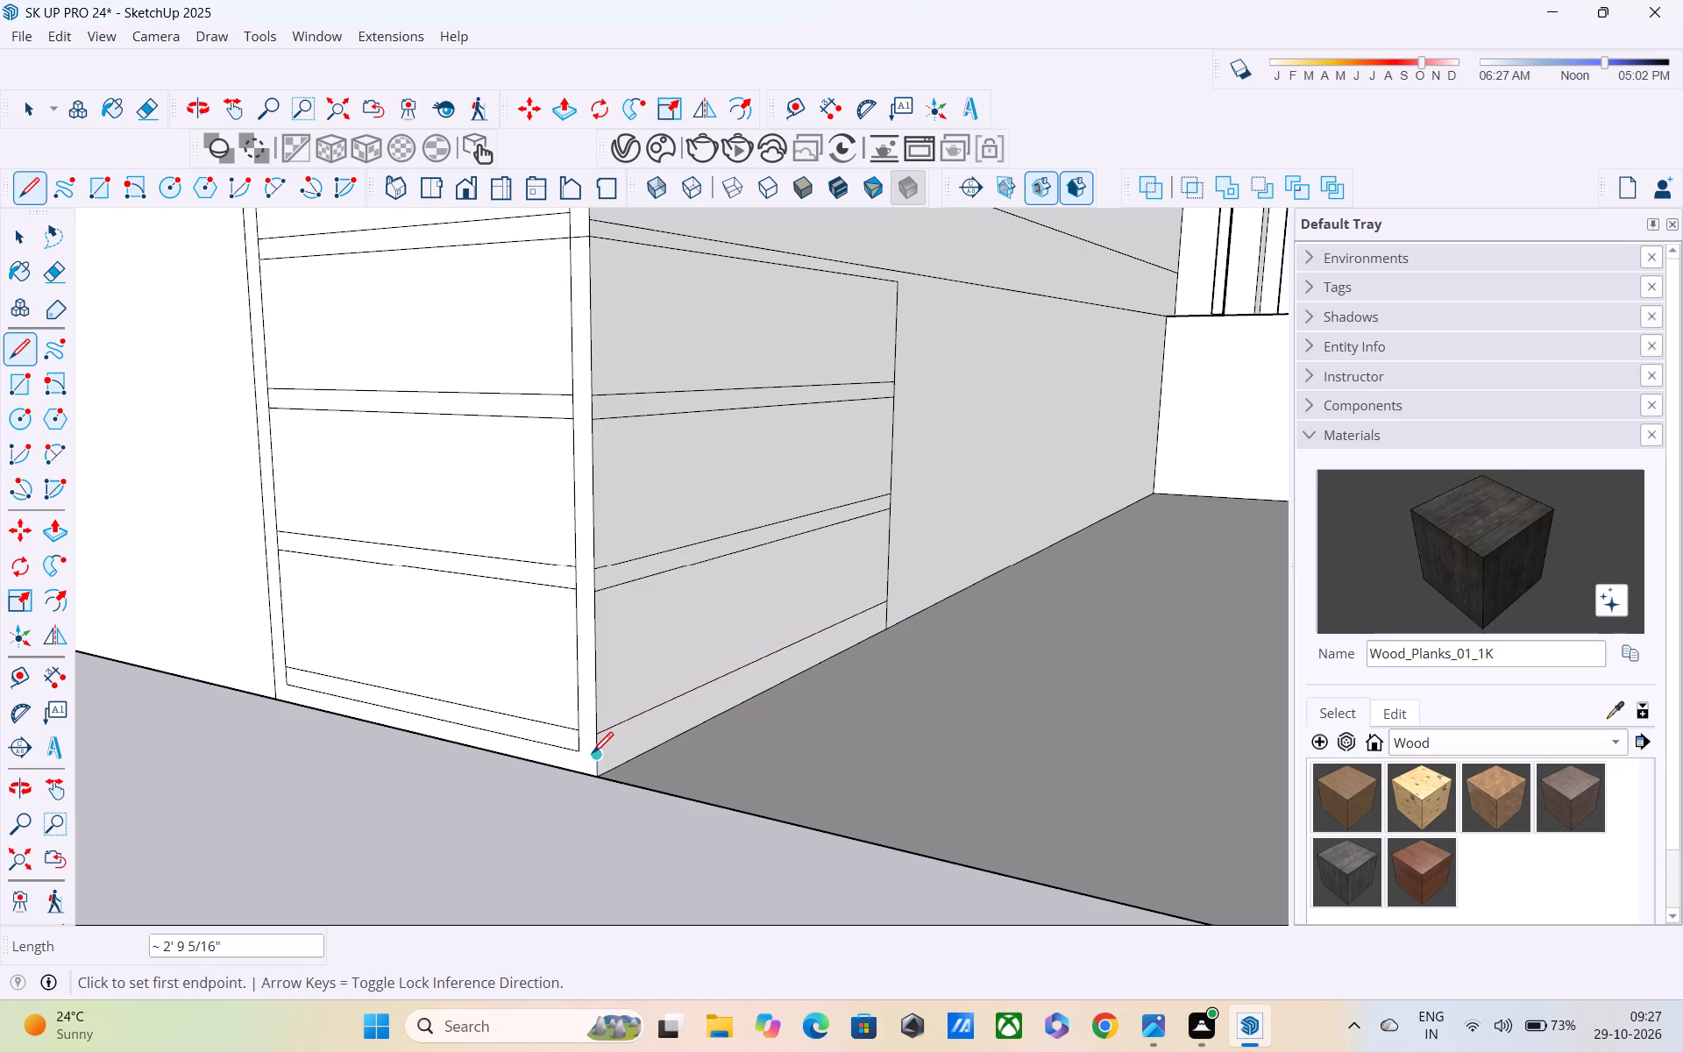
click(593, 755)
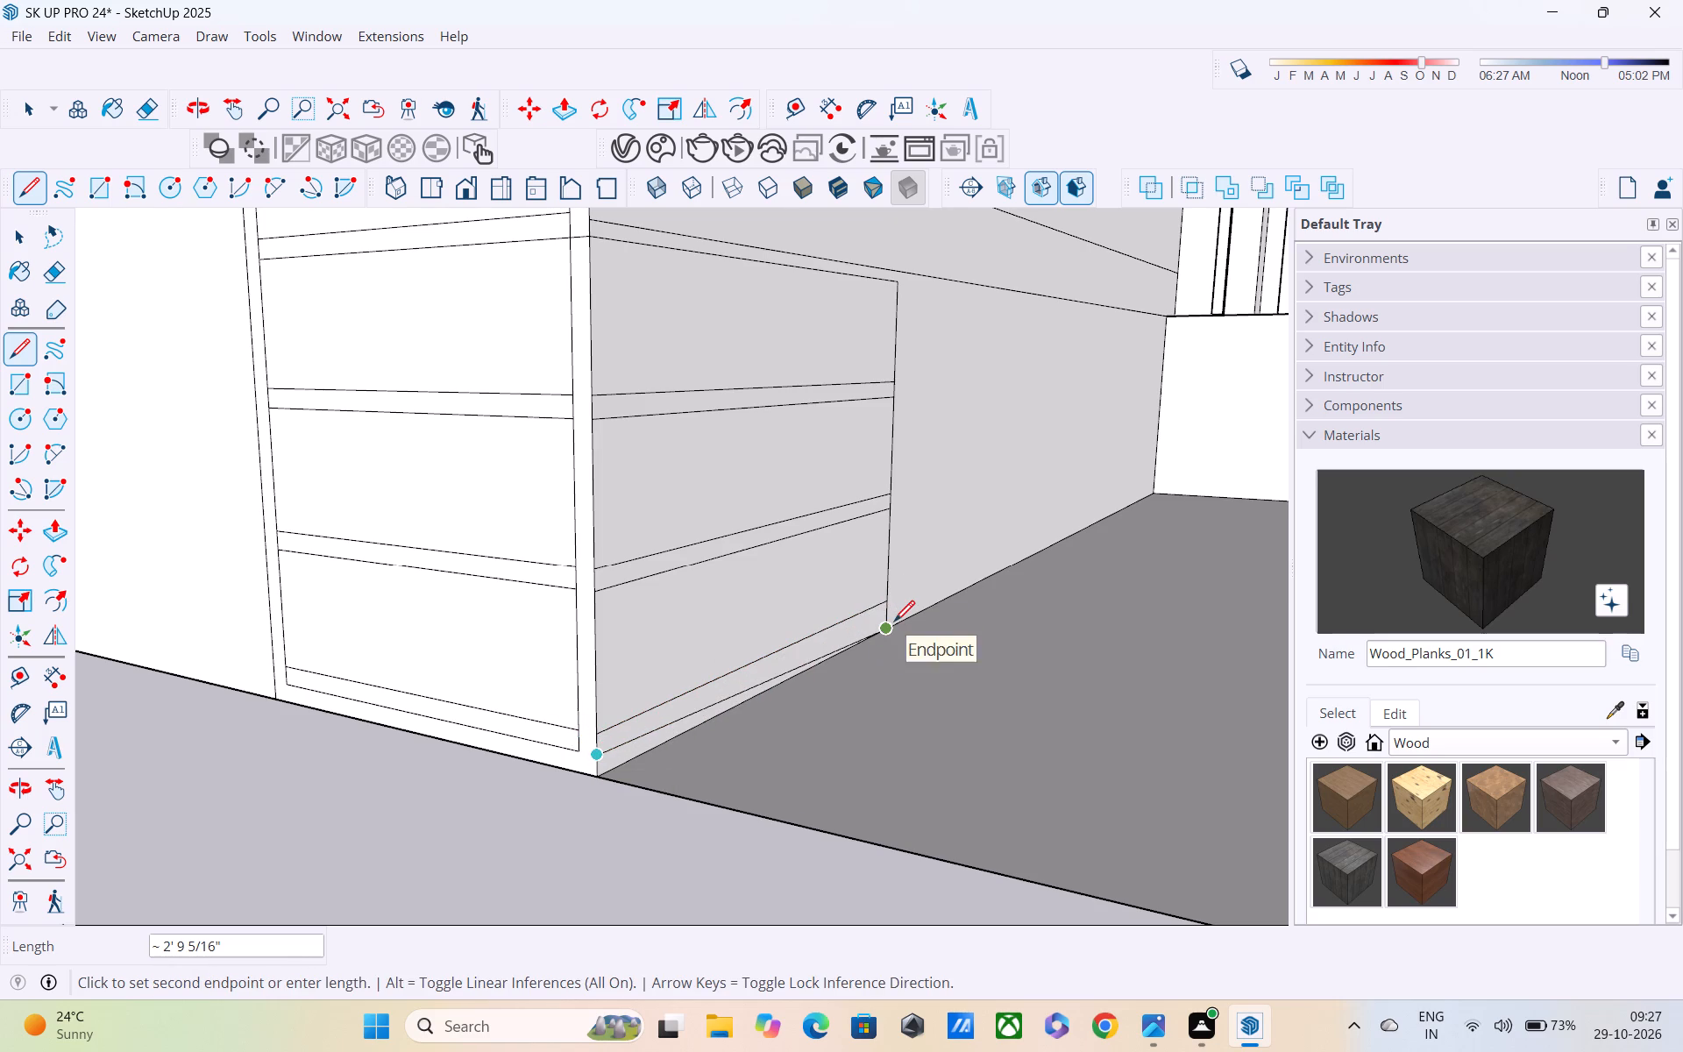
scroll(893, 623, up, 8)
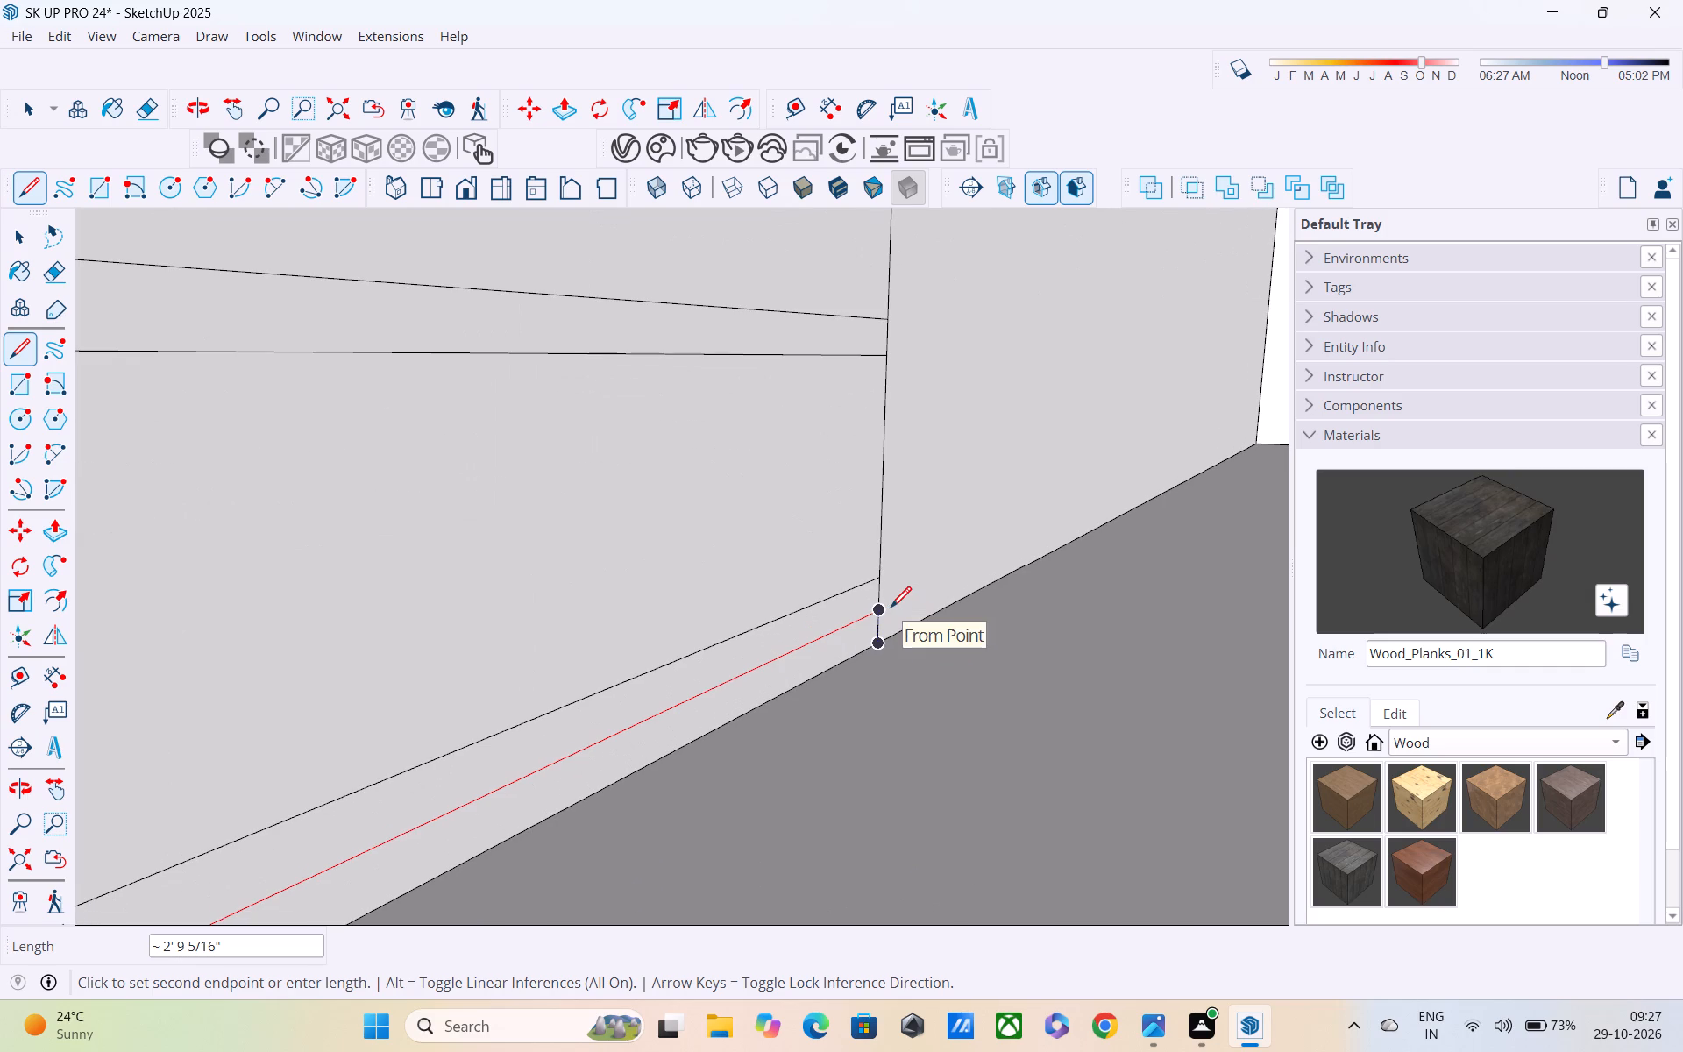
click(891, 609)
scroll(884, 604, down, 7)
key(space)
Extend the outlined section's vertical edge upward about 11/16" to meet the porch wall's lower band line.
scroll(881, 601, down, 5)
scroll(869, 595, up, 1)
middle_drag(843, 578, 792, 528)
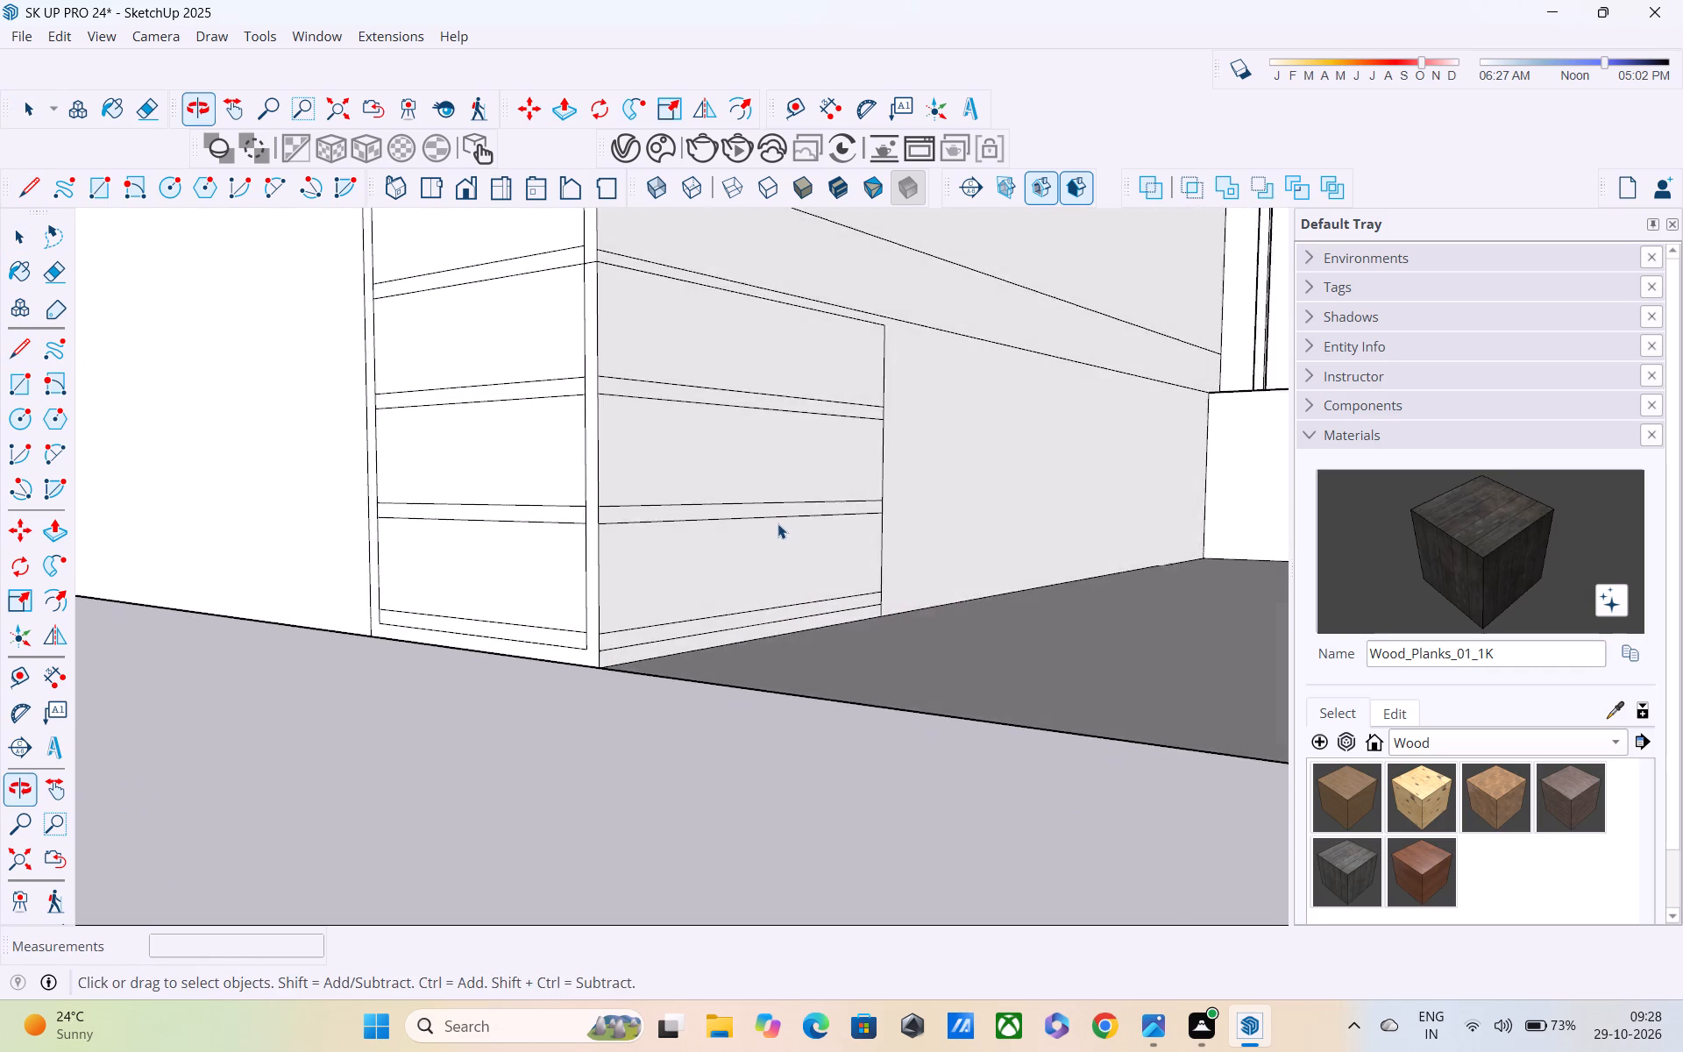
scroll(777, 522, up, 1)
scroll(777, 522, down, 7)
middle_drag(775, 522, 374, 659)
scroll(382, 616, down, 6)
scroll(384, 615, up, 1)
middle_drag(385, 615, 401, 556)
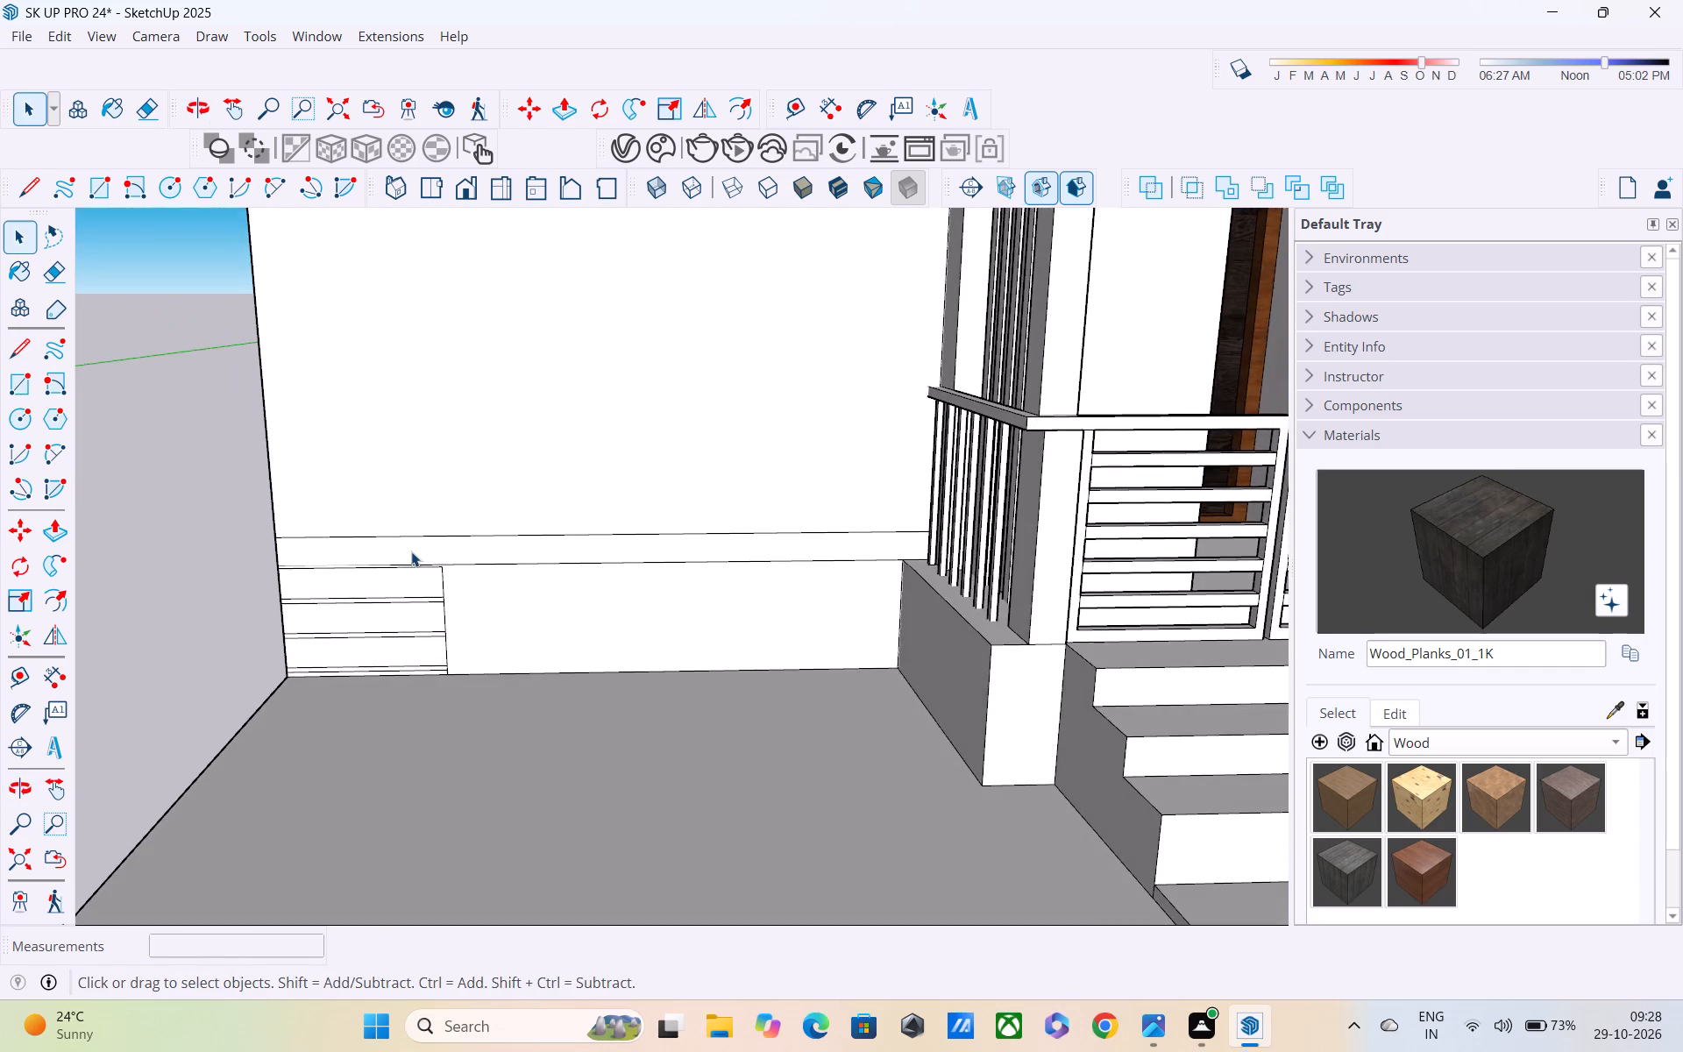
scroll(412, 551, down, 3)
scroll(421, 532, up, 3)
scroll(426, 551, down, 1)
scroll(426, 551, up, 4)
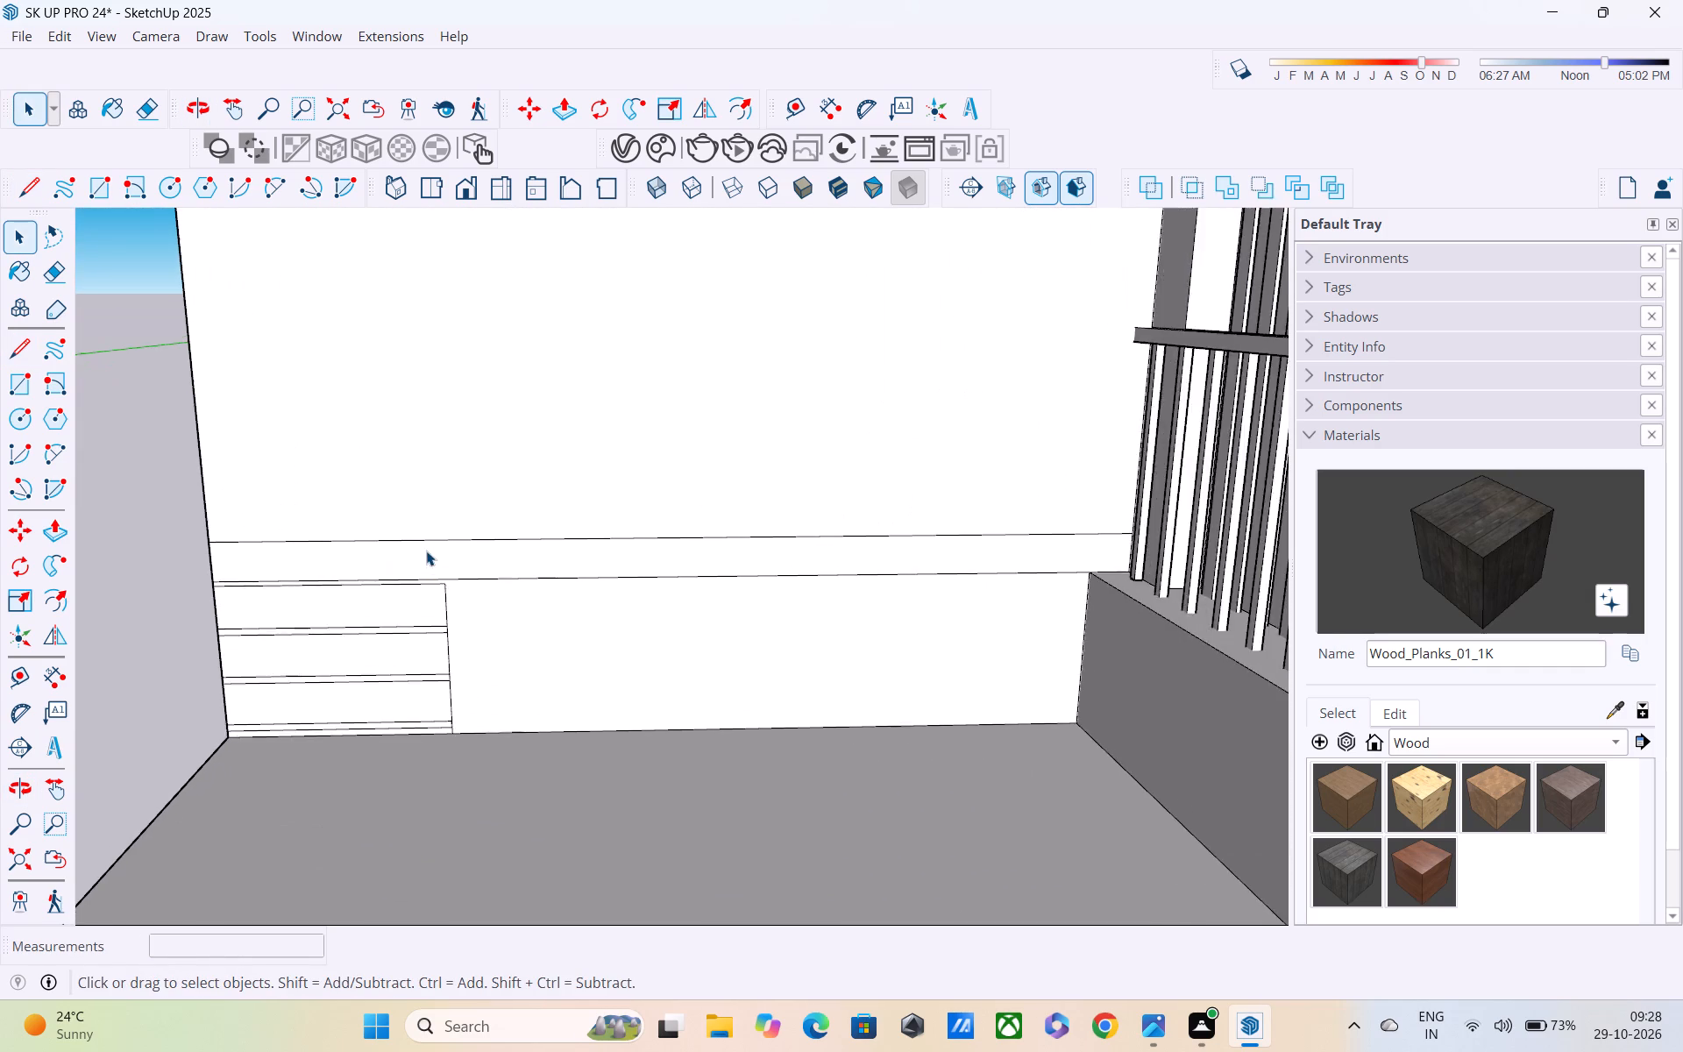
scroll(431, 585, up, 3)
middle_drag(431, 594, 434, 579)
key(l)
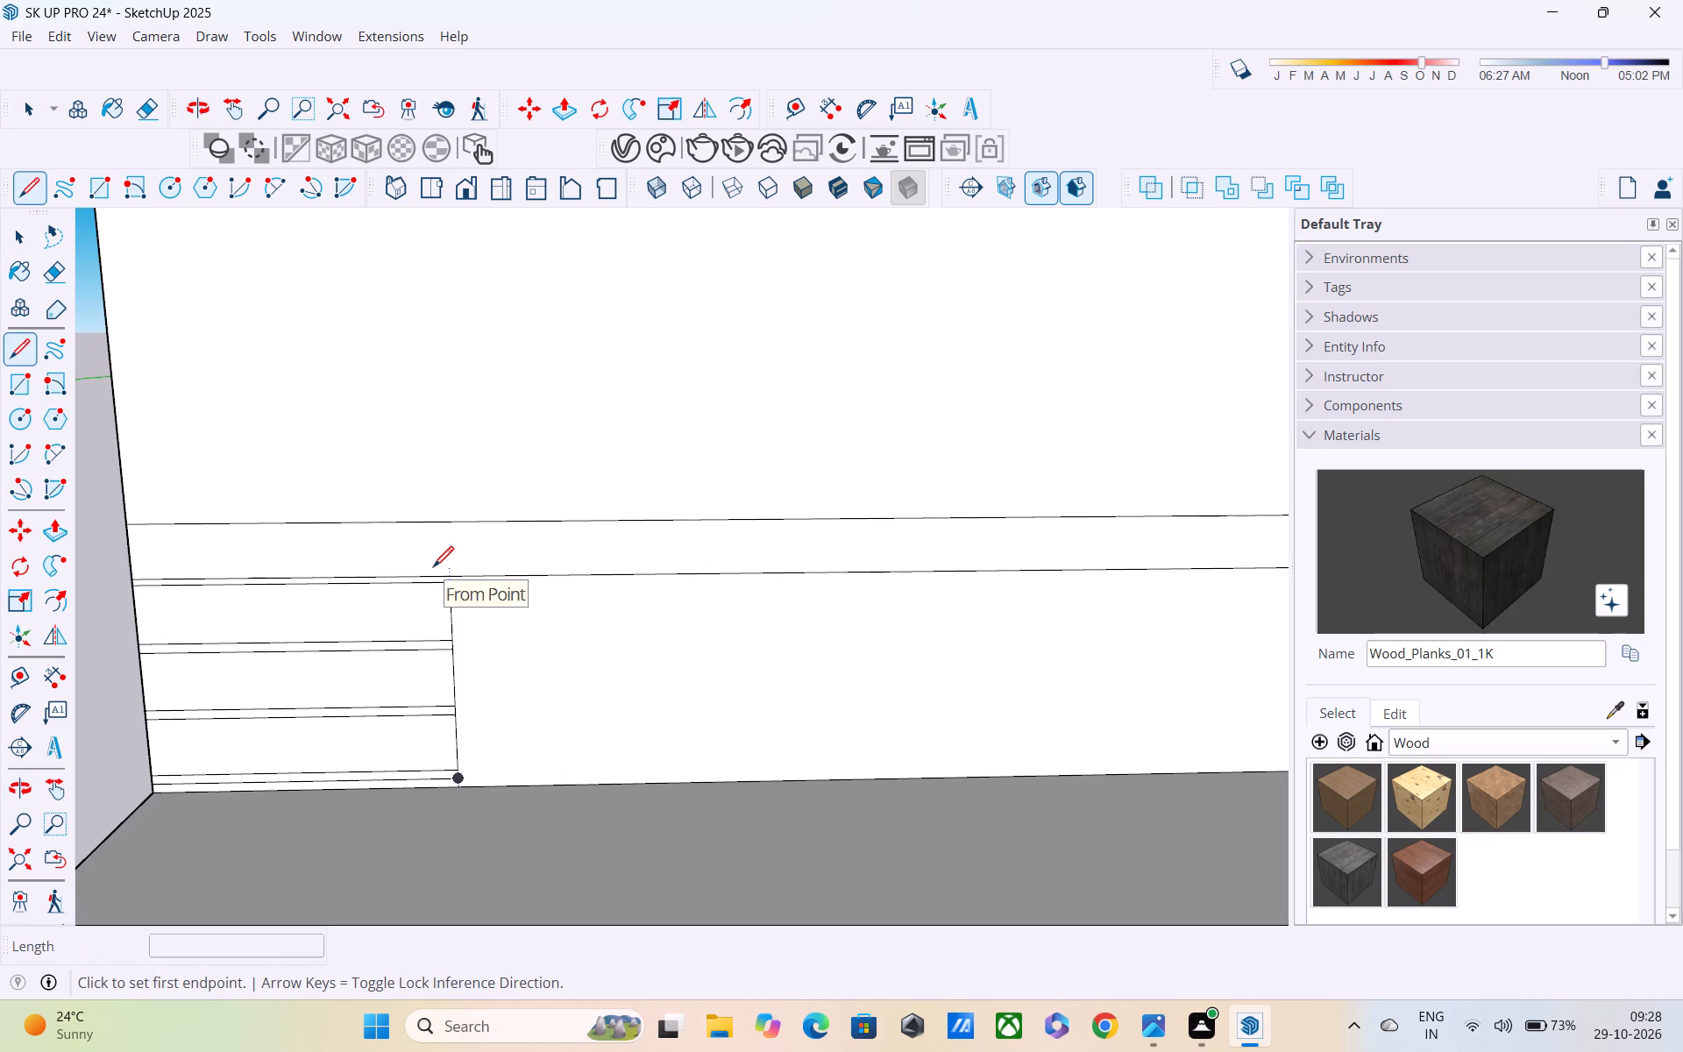
scroll(433, 569, up, 4)
click(458, 588)
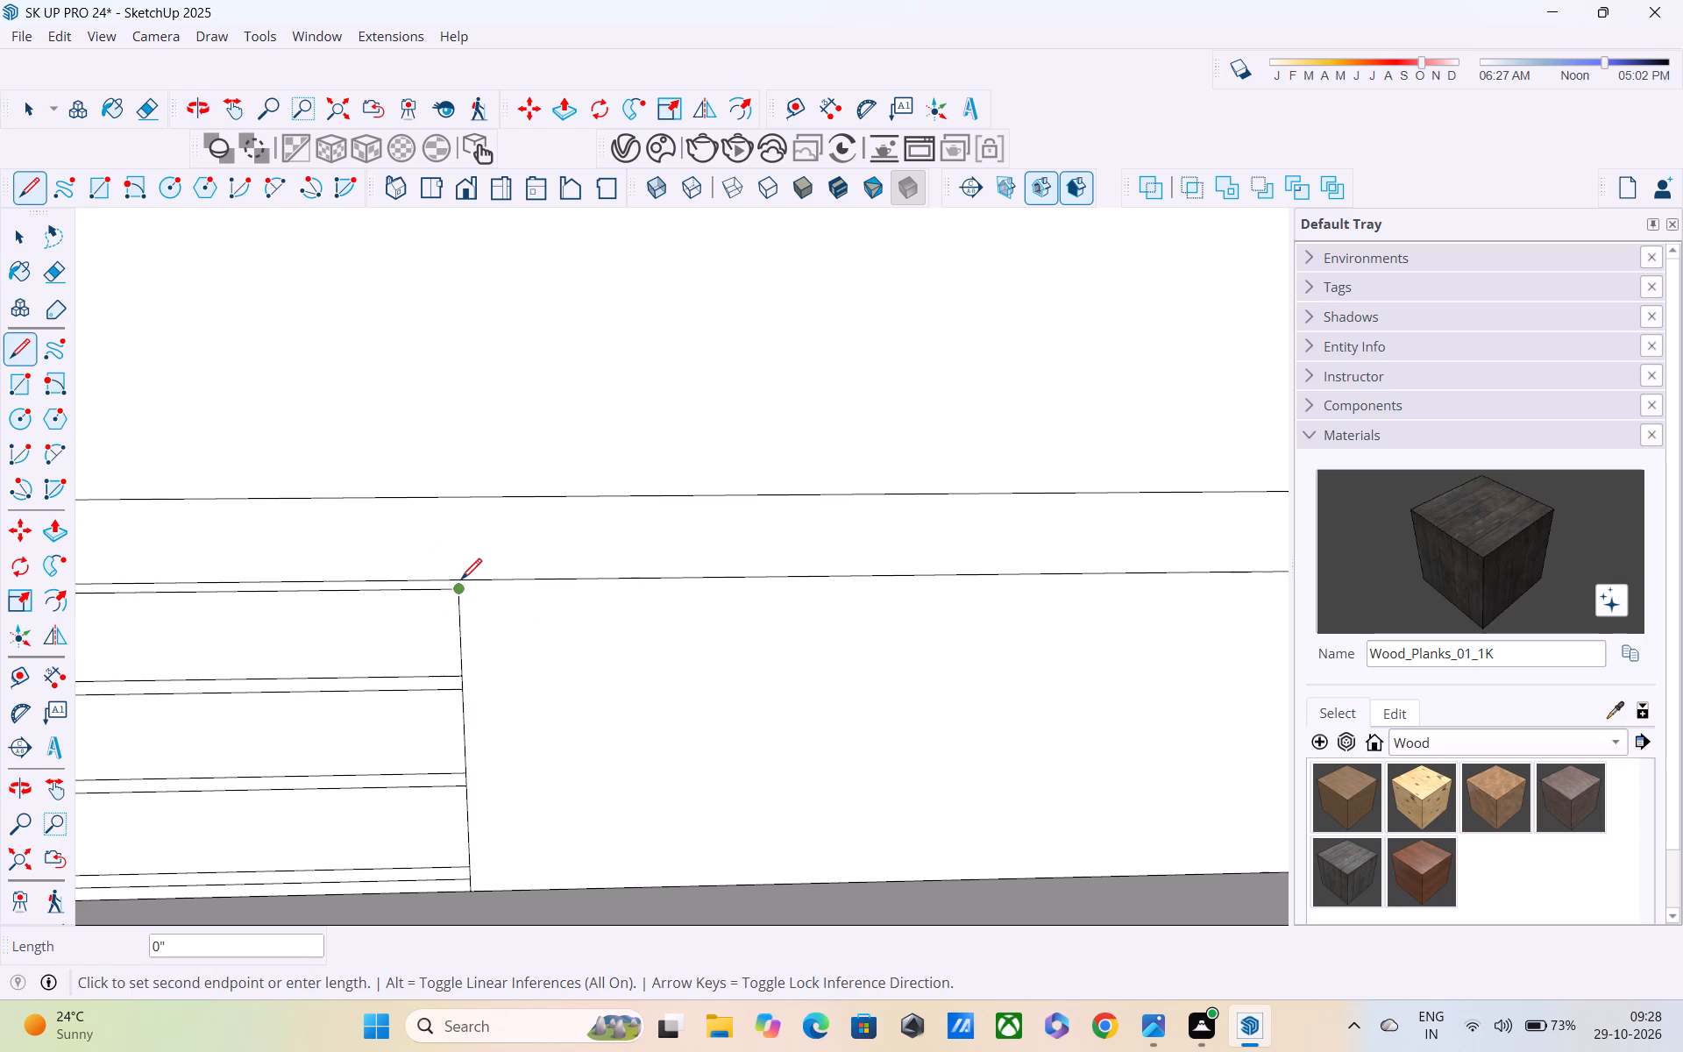
scroll(458, 579, up, 6)
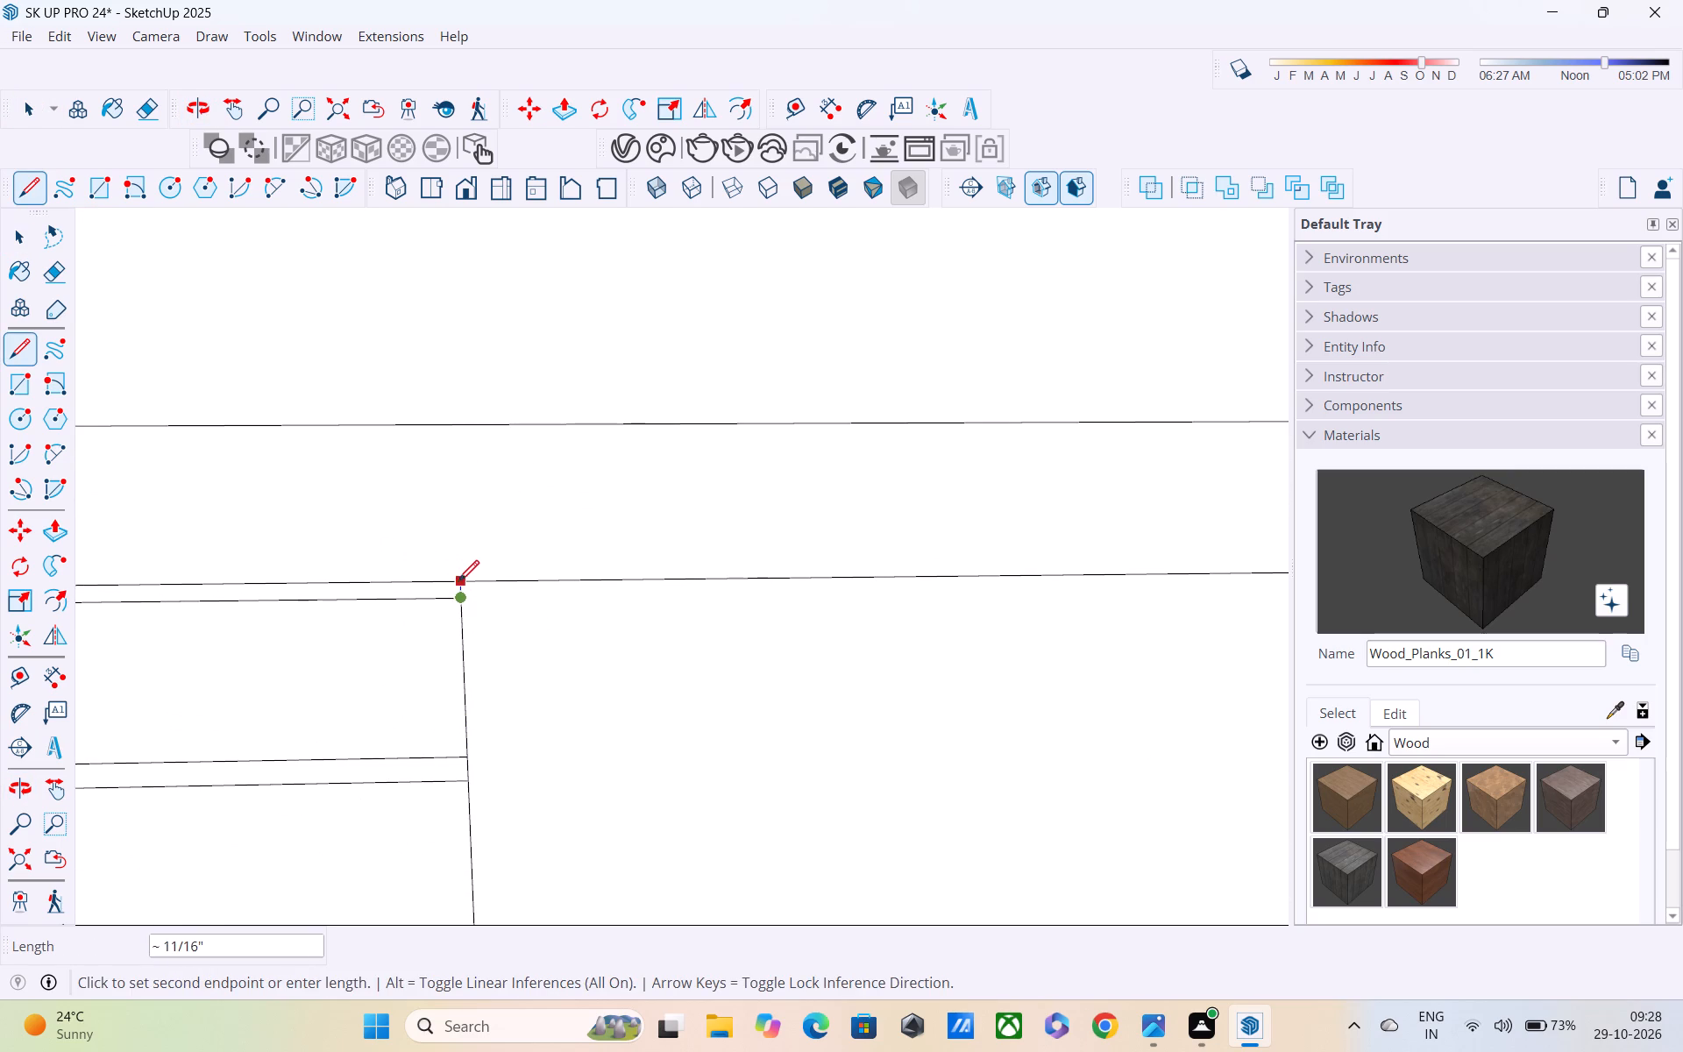
click(456, 579)
scroll(457, 590, down, 13)
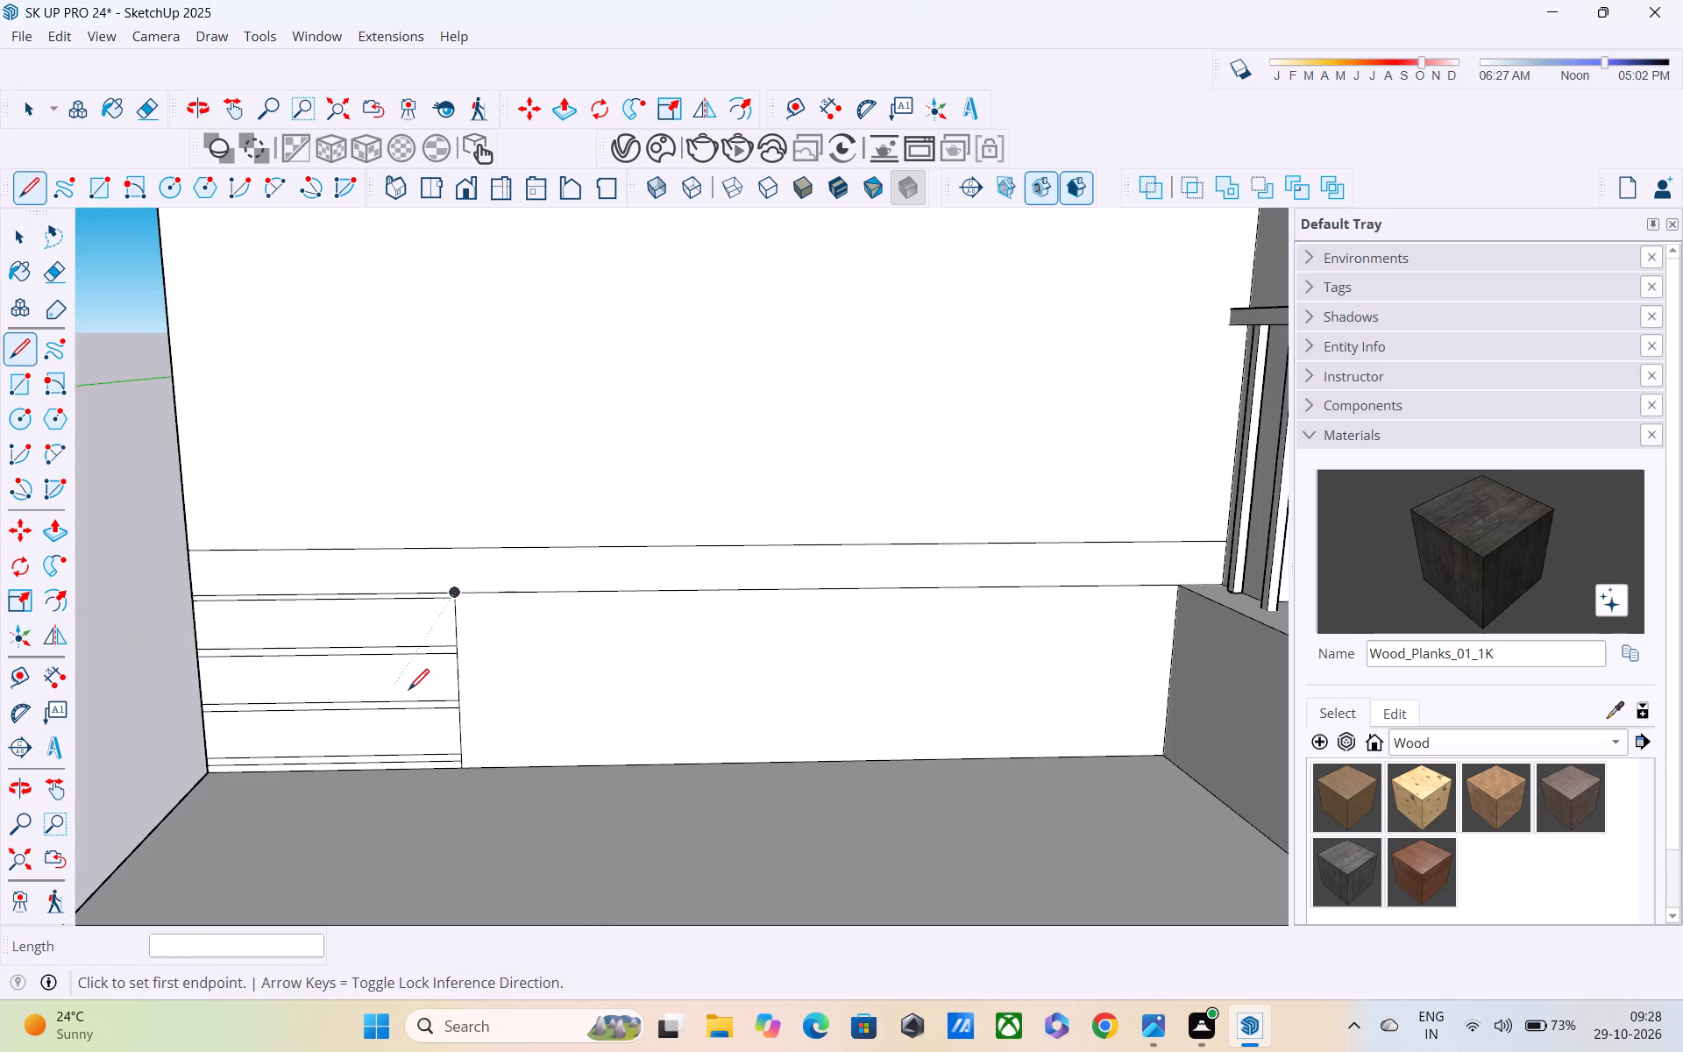
key(Escape)
Extend both lines of the corner panel's third strip from the floor 1" to the wall corner, meeting the porch wall strip.
middle_drag(352, 680, 729, 599)
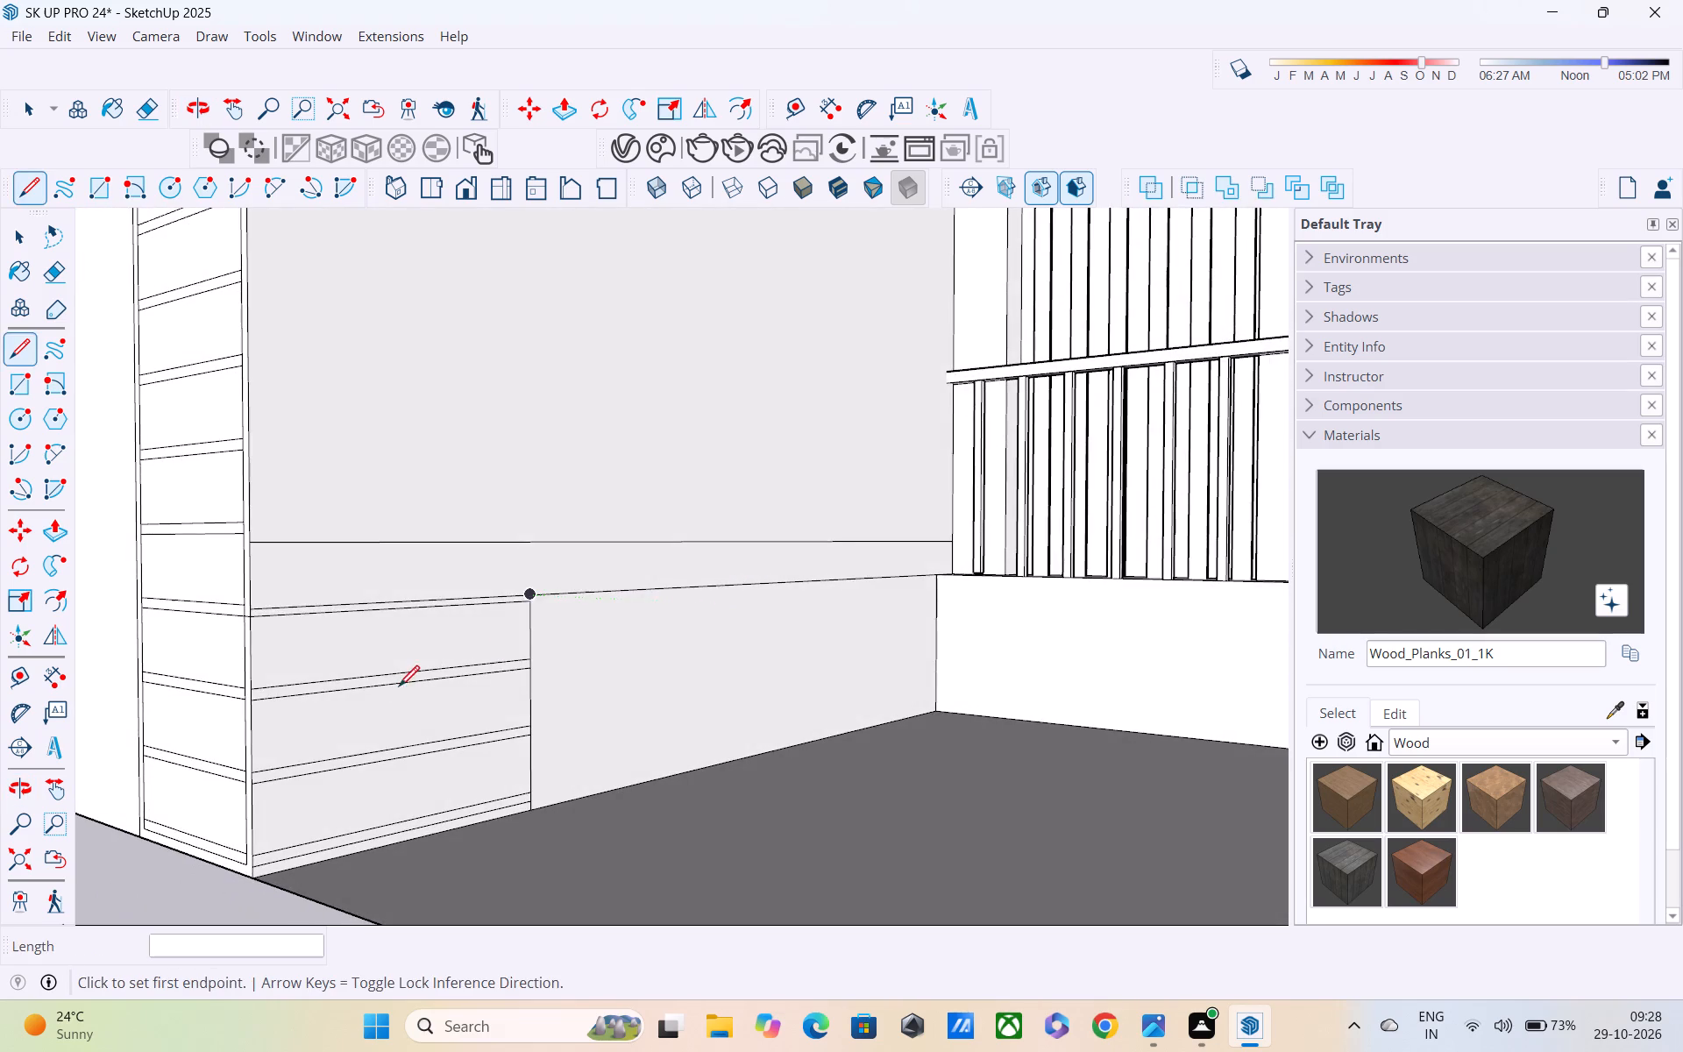
middle_drag(386, 694, 702, 697)
scroll(736, 663, up, 3)
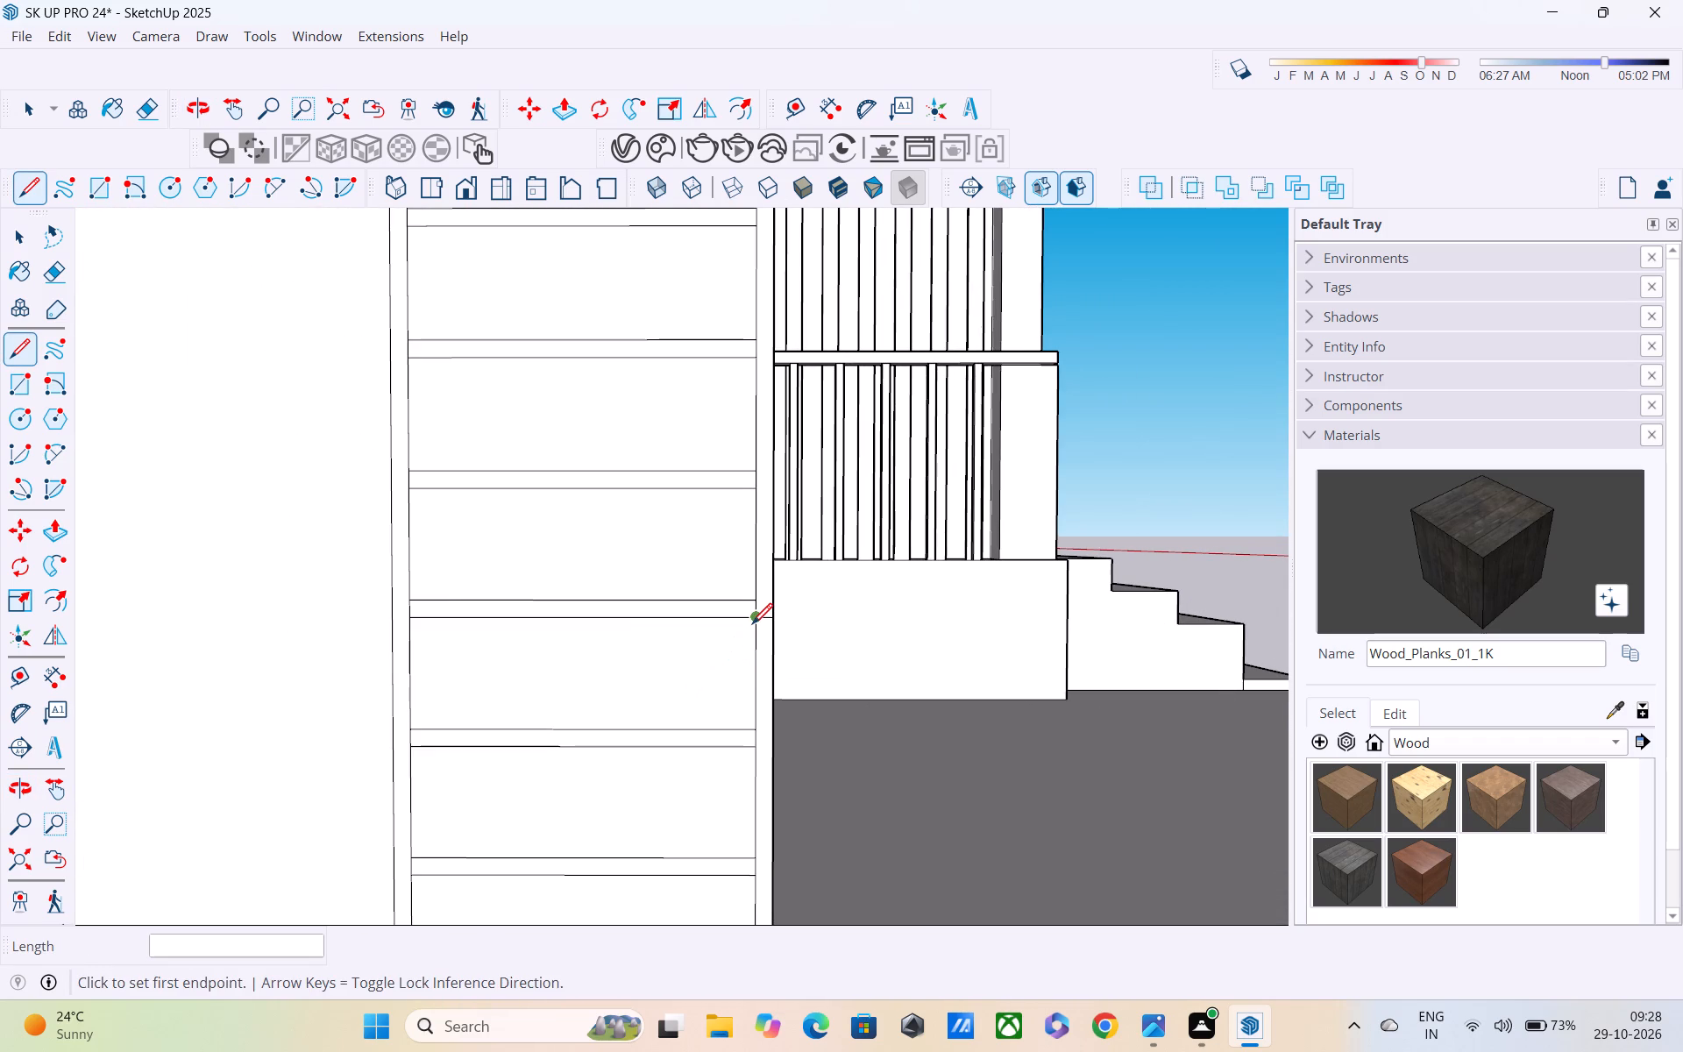
scroll(752, 625, down, 1)
scroll(752, 625, up, 1)
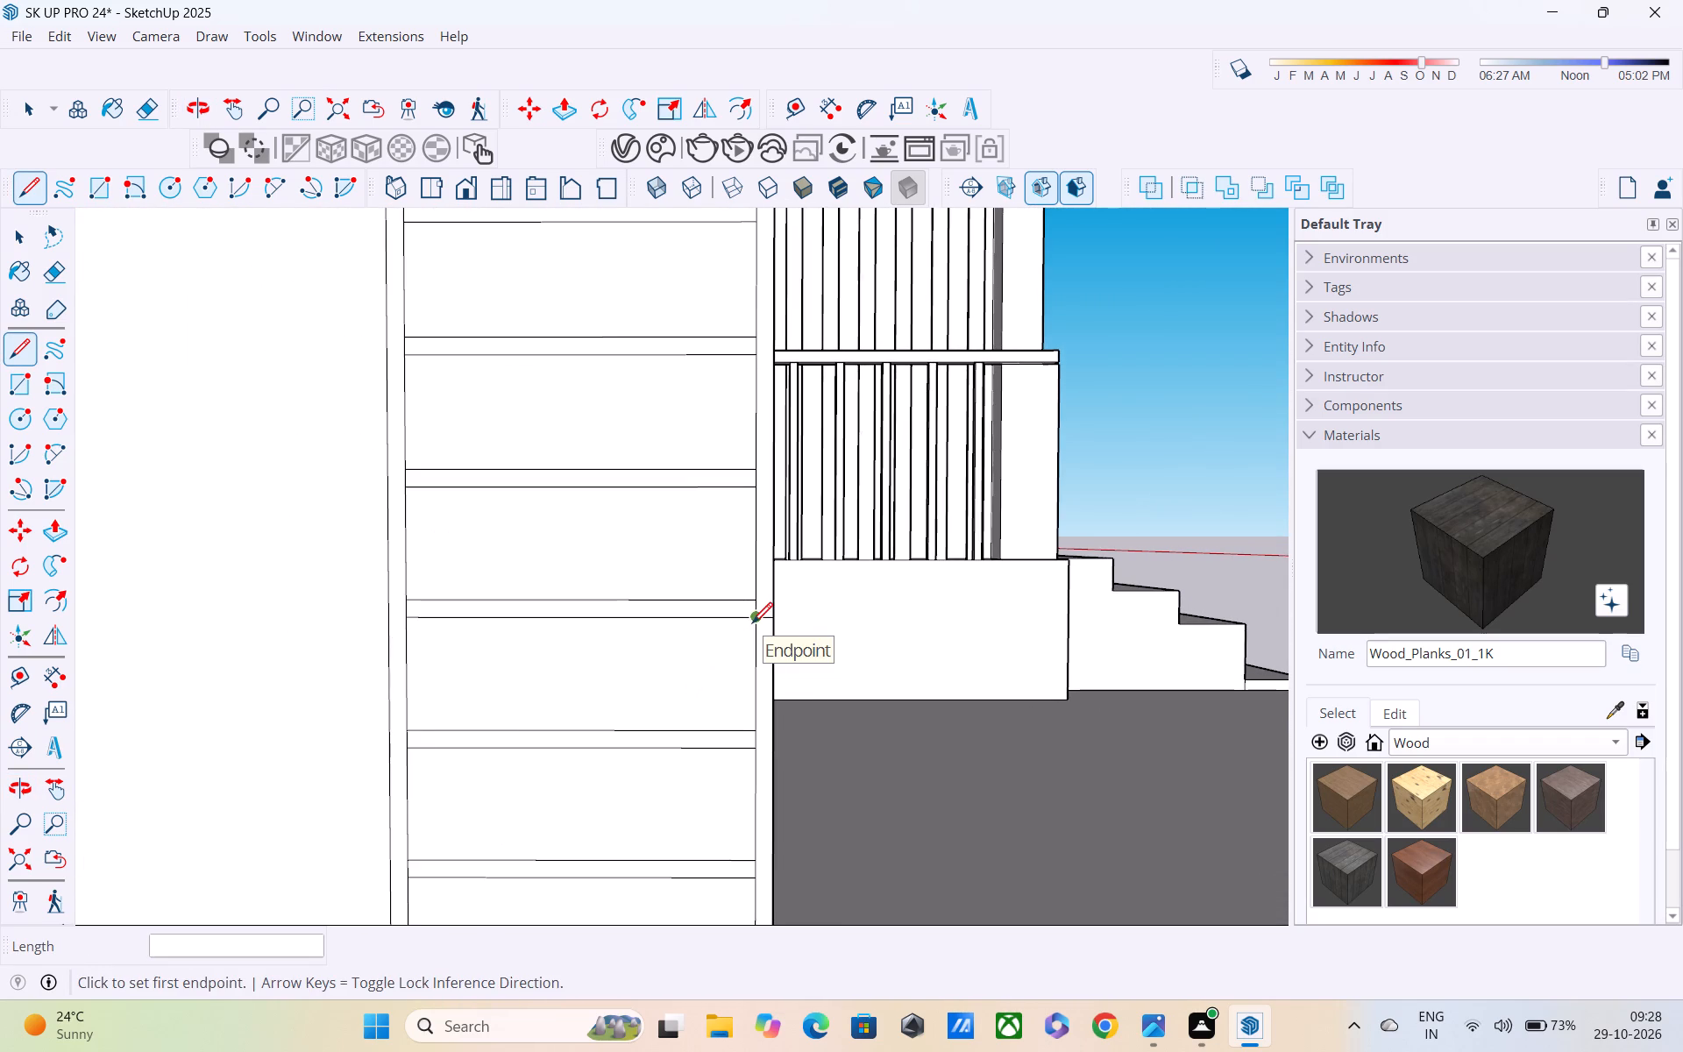
scroll(752, 601, up, 2)
middle_drag(752, 596, 529, 596)
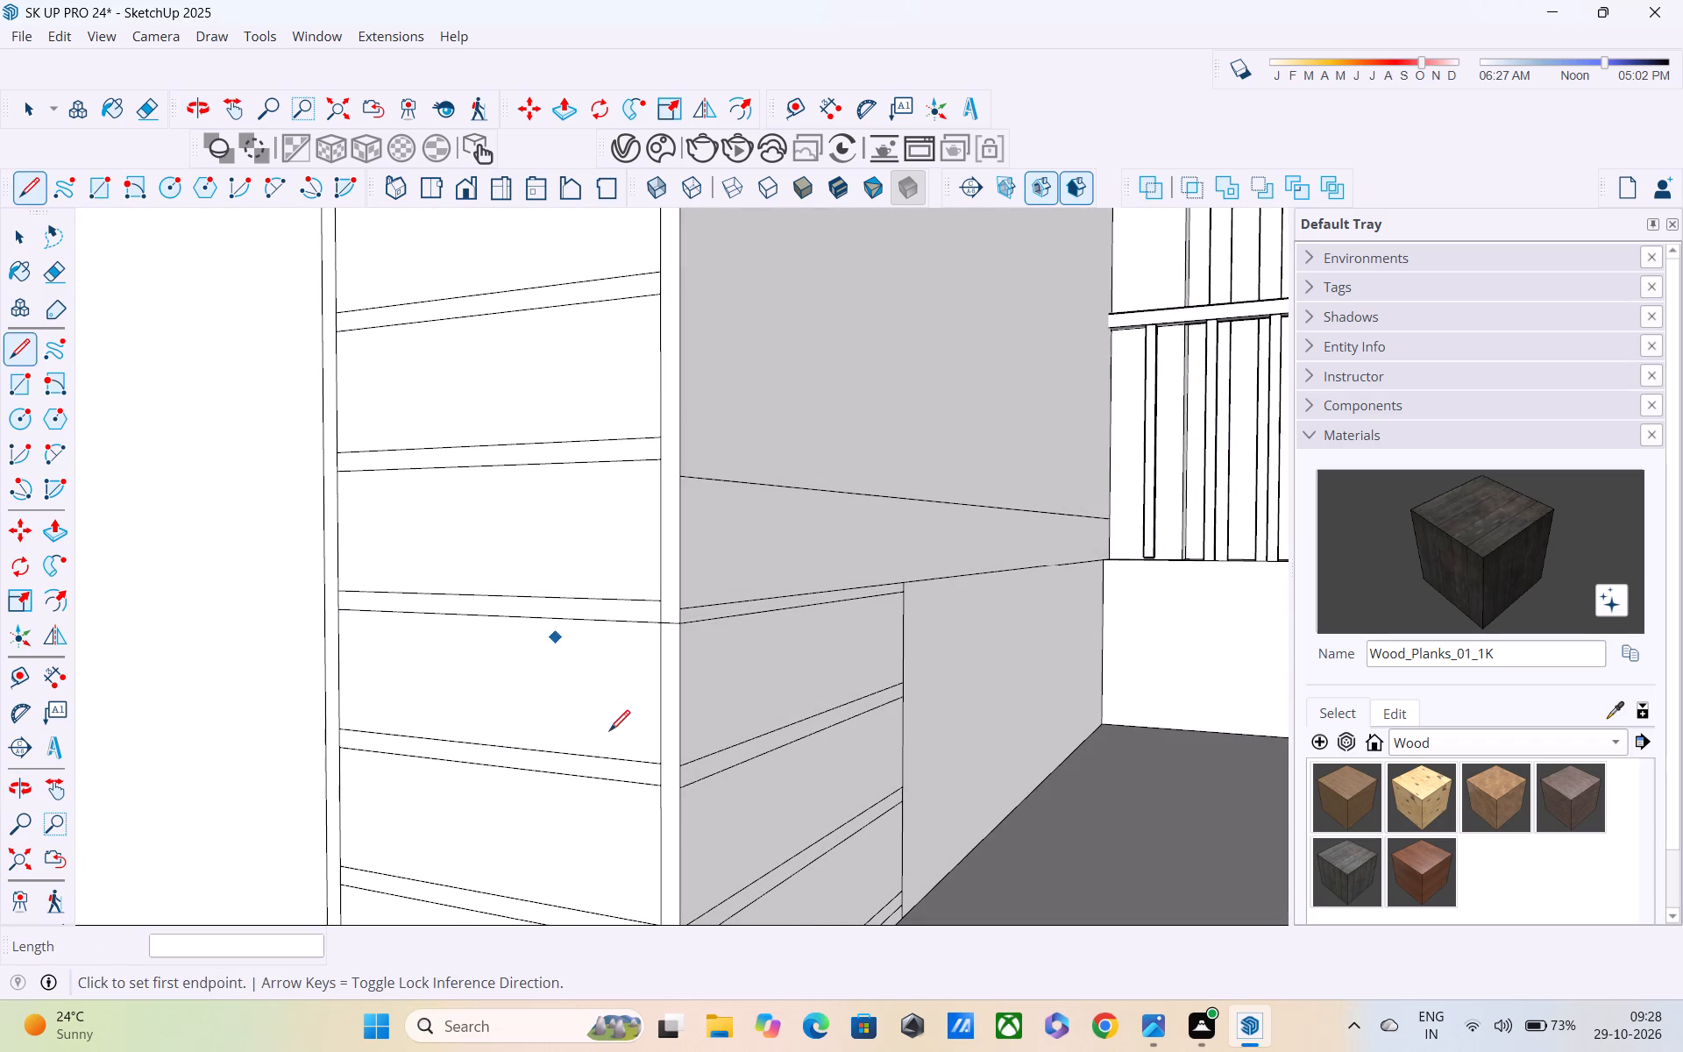
key(l)
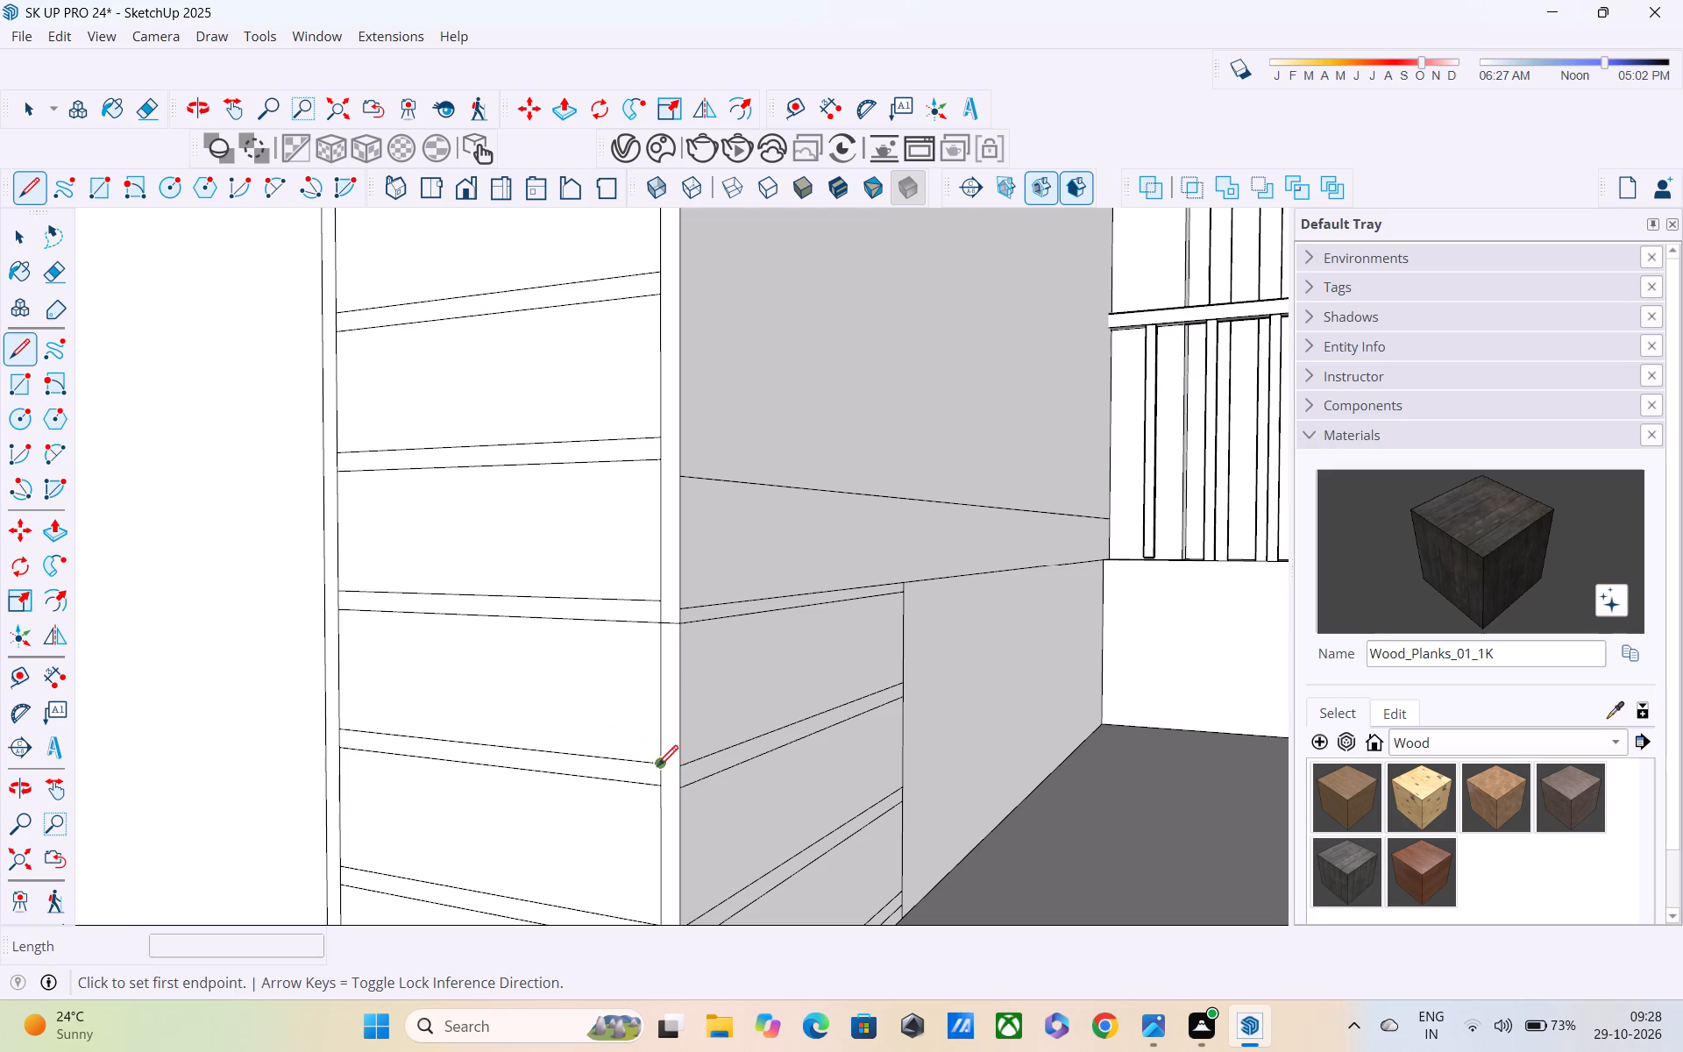
click(654, 766)
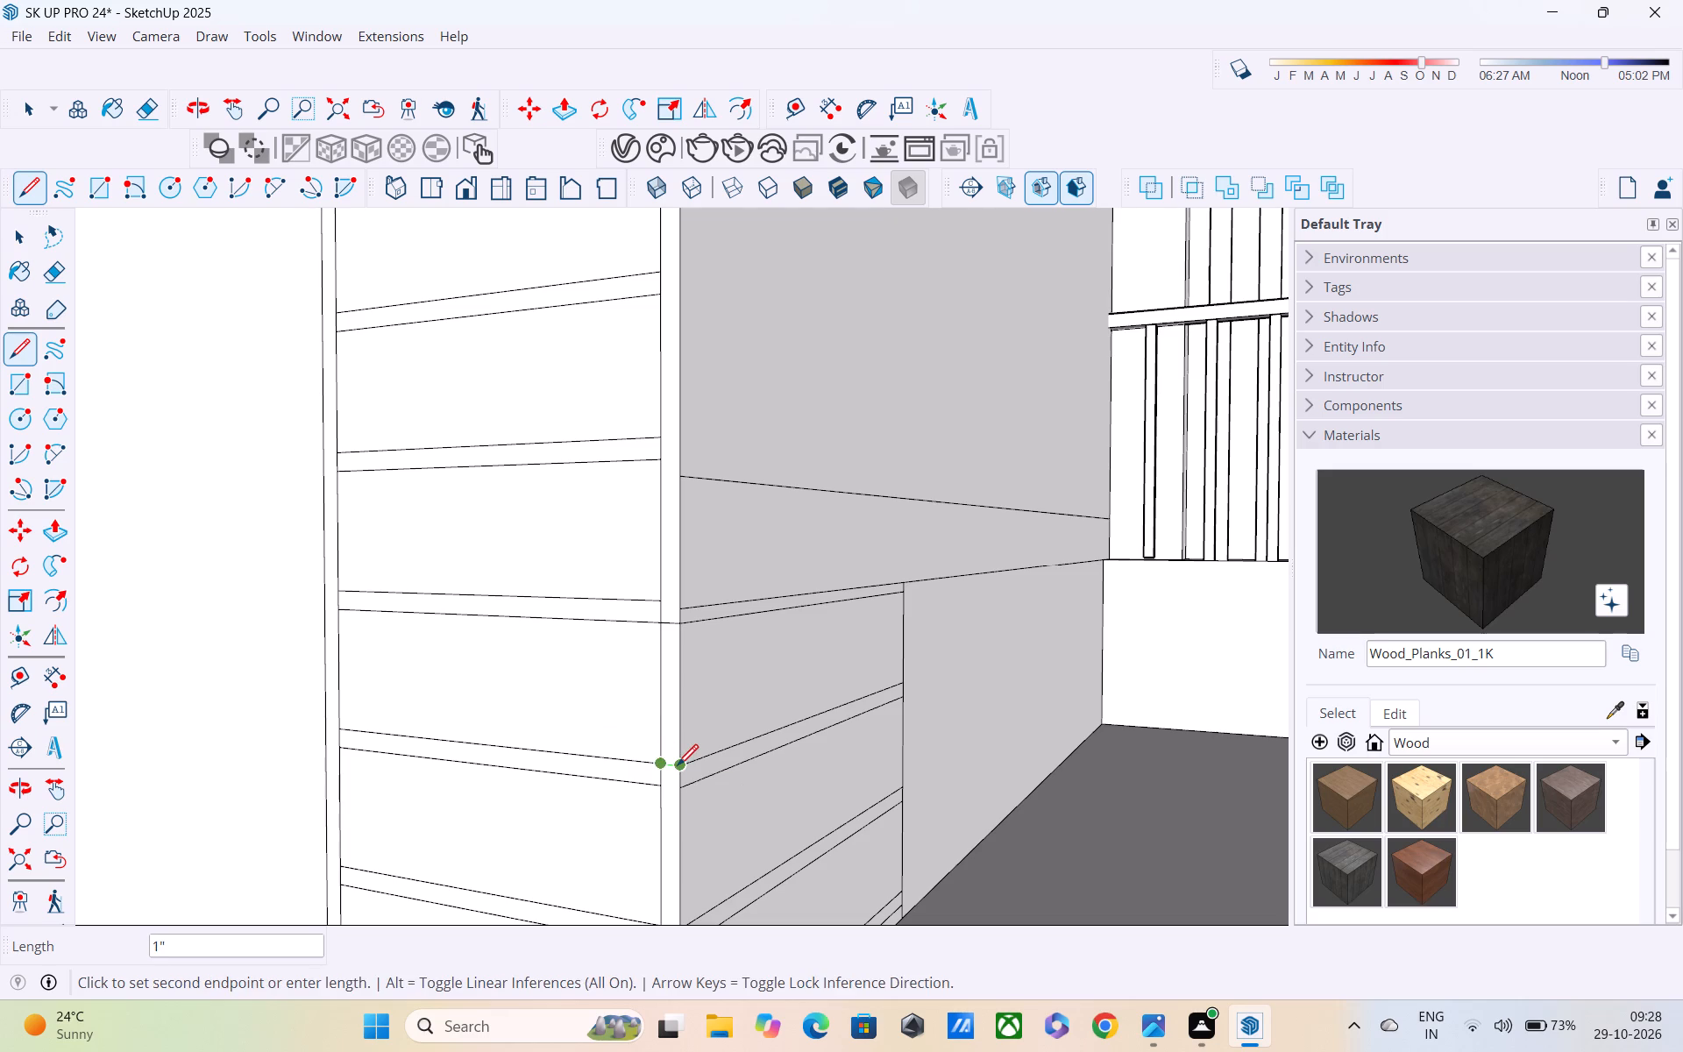
click(678, 767)
click(659, 788)
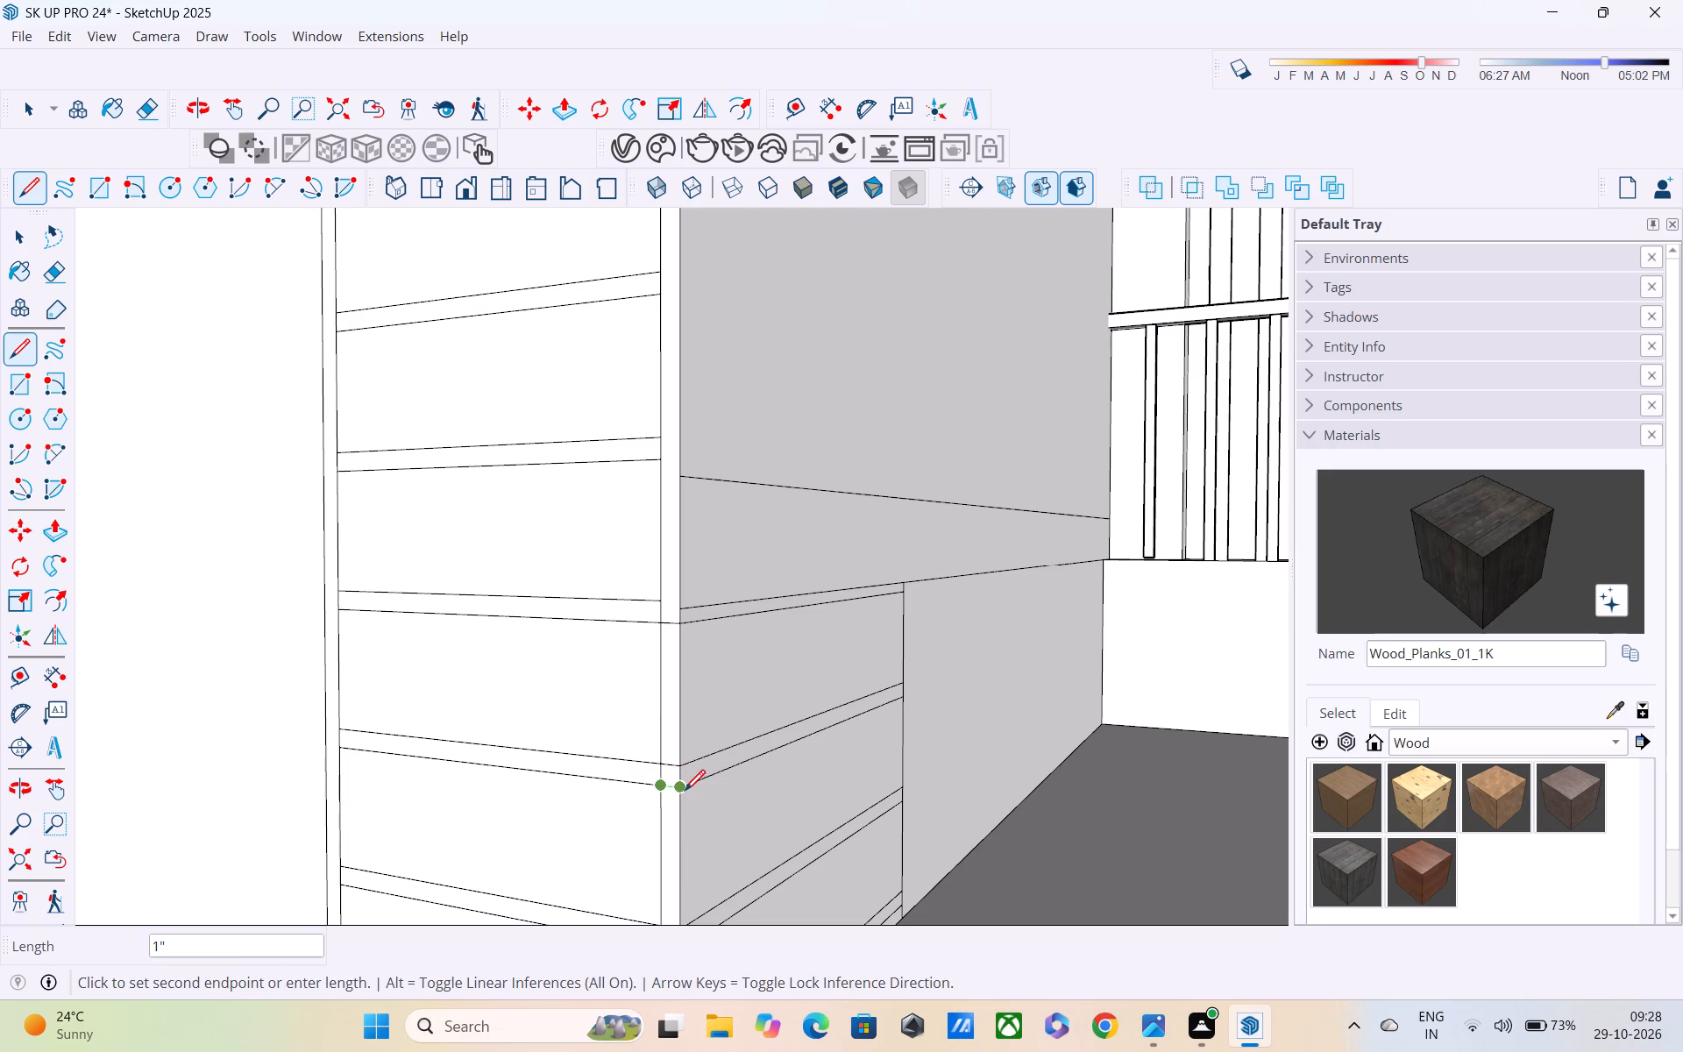
click(686, 793)
Extend both lines of the corner panel's second strip from the floor 1" to the wall corner.
shift+middle_drag(708, 873, 668, 682)
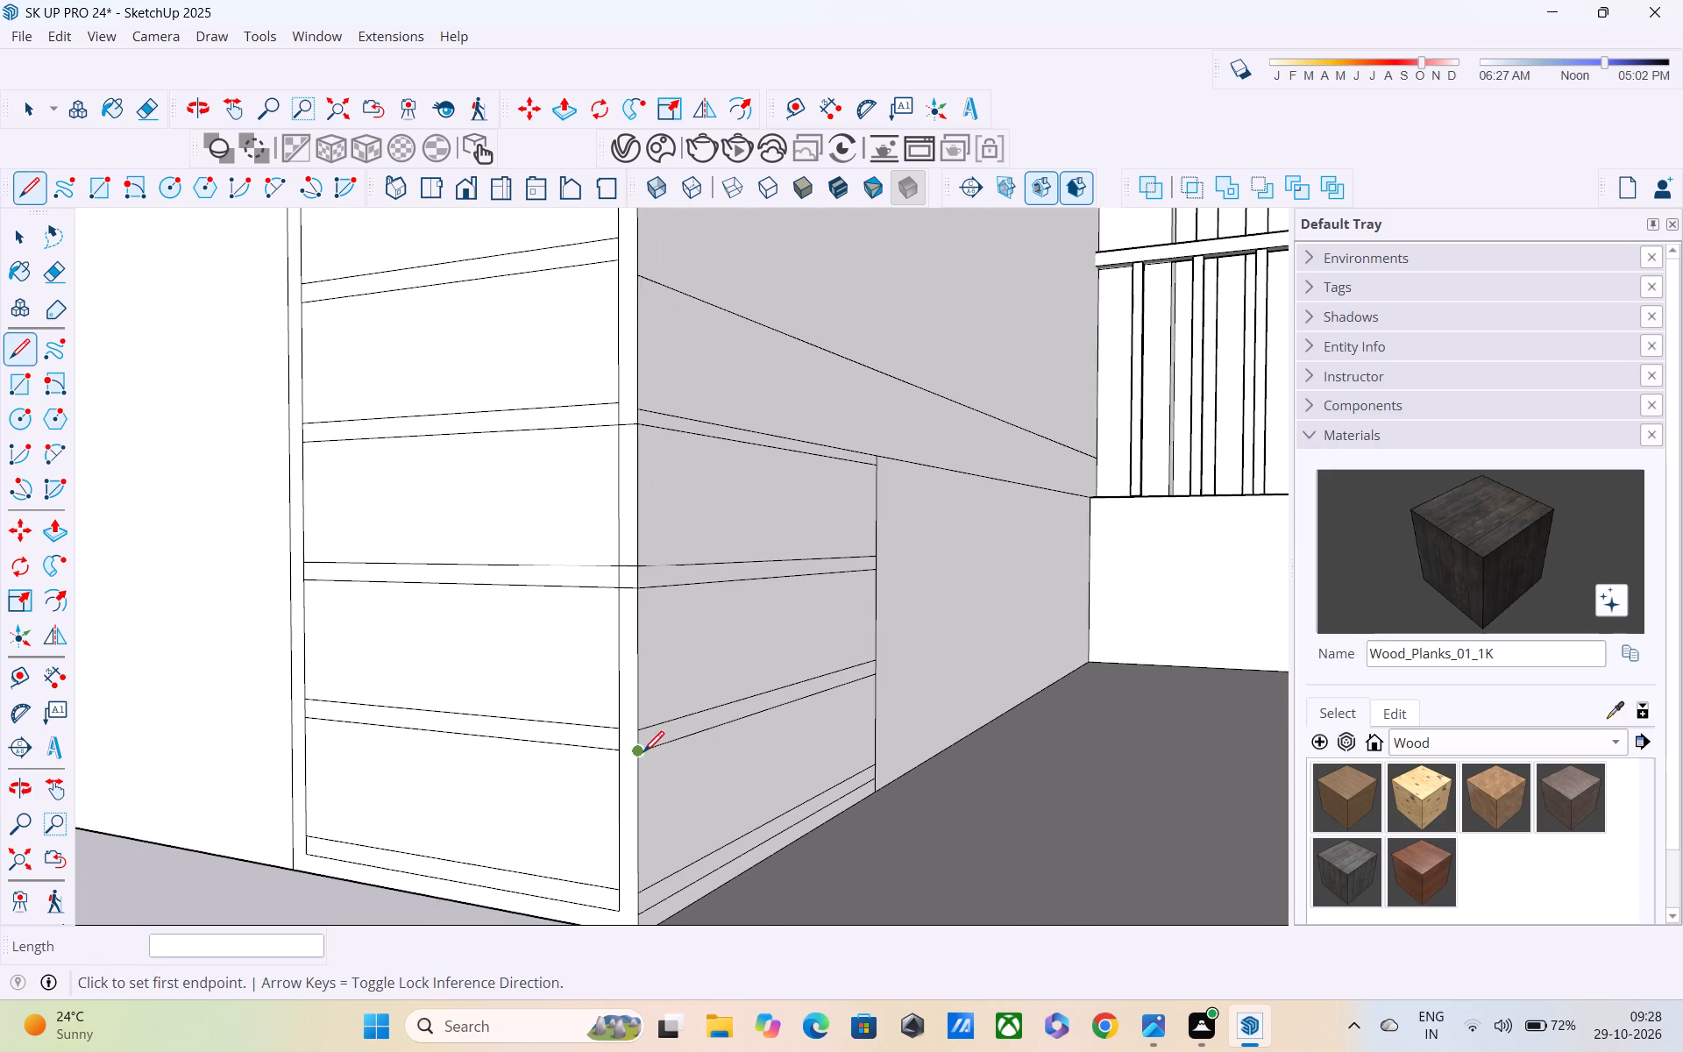
click(619, 741)
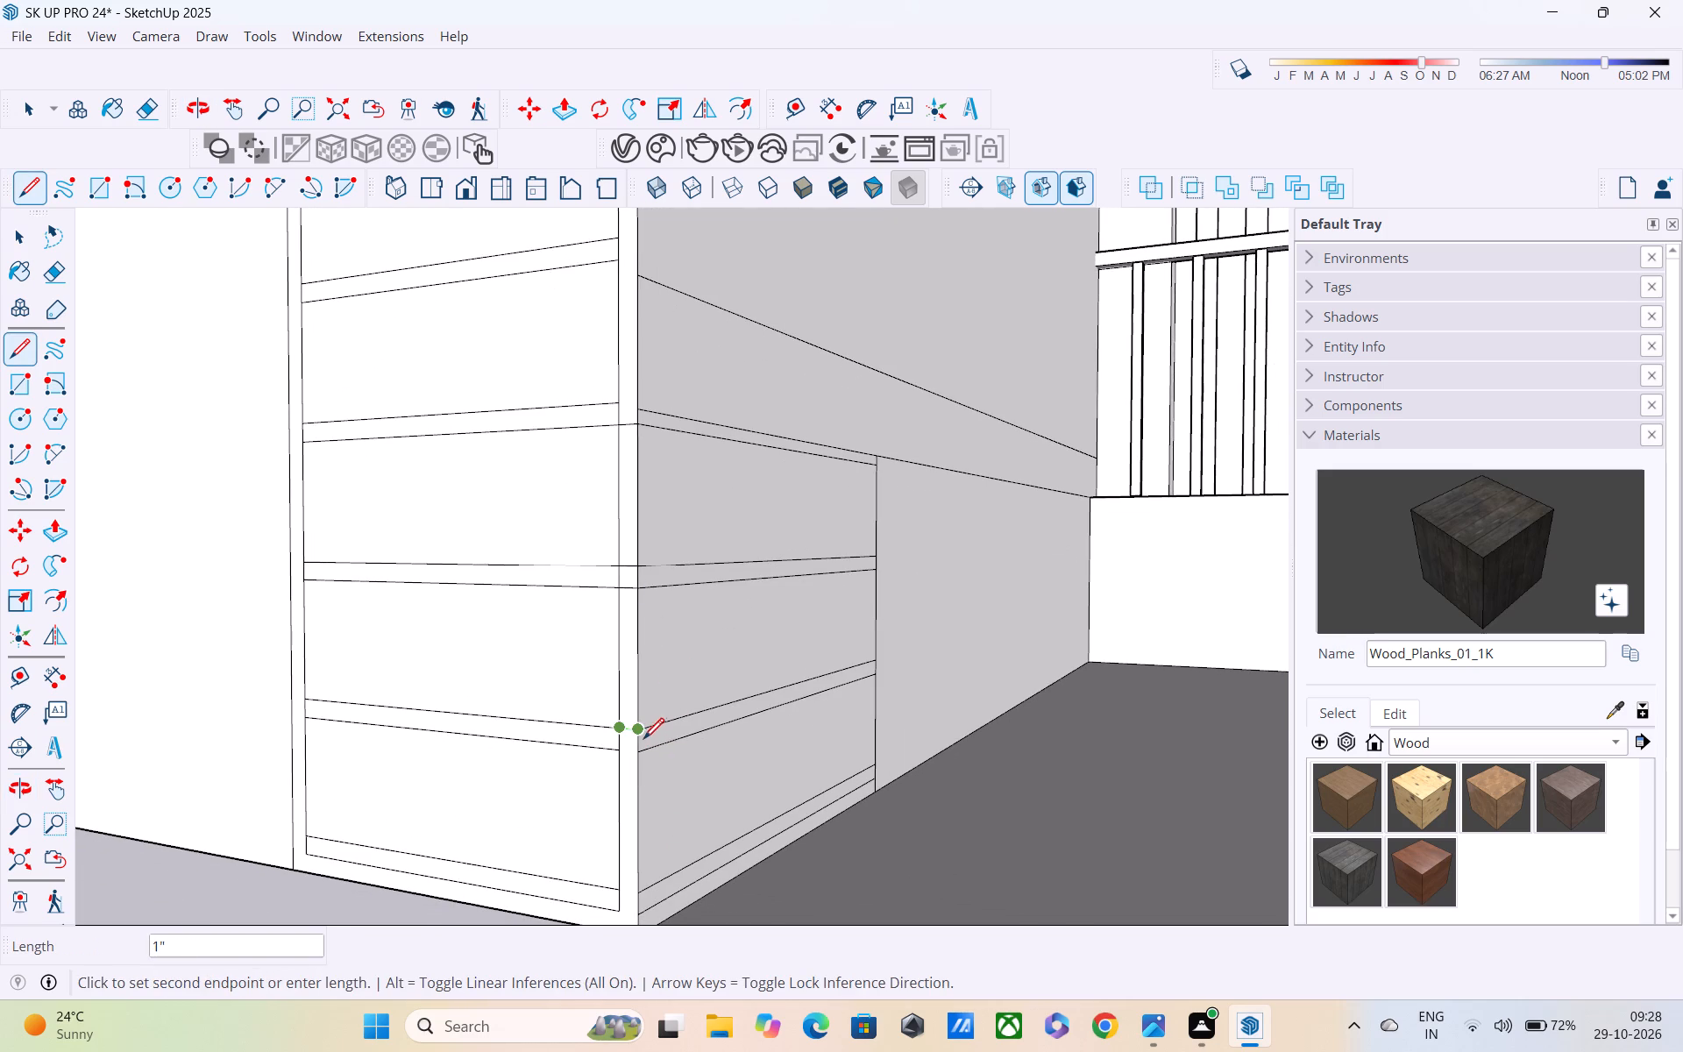
click(643, 741)
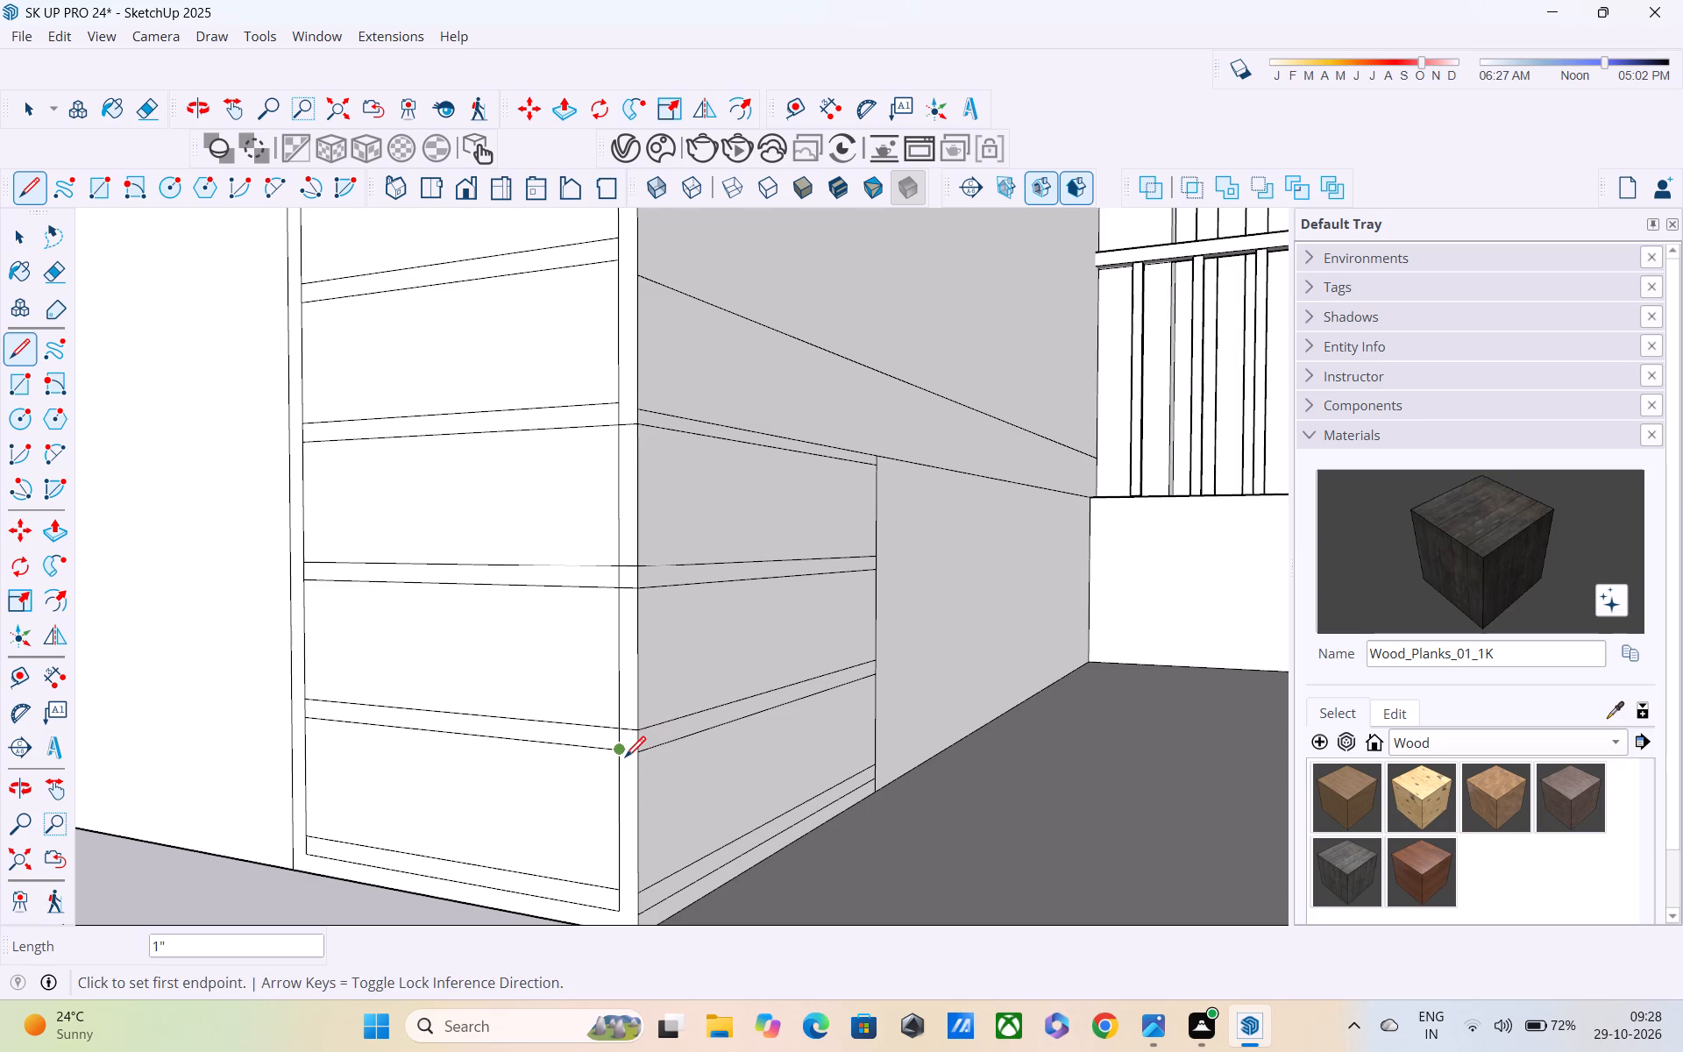
click(617, 755)
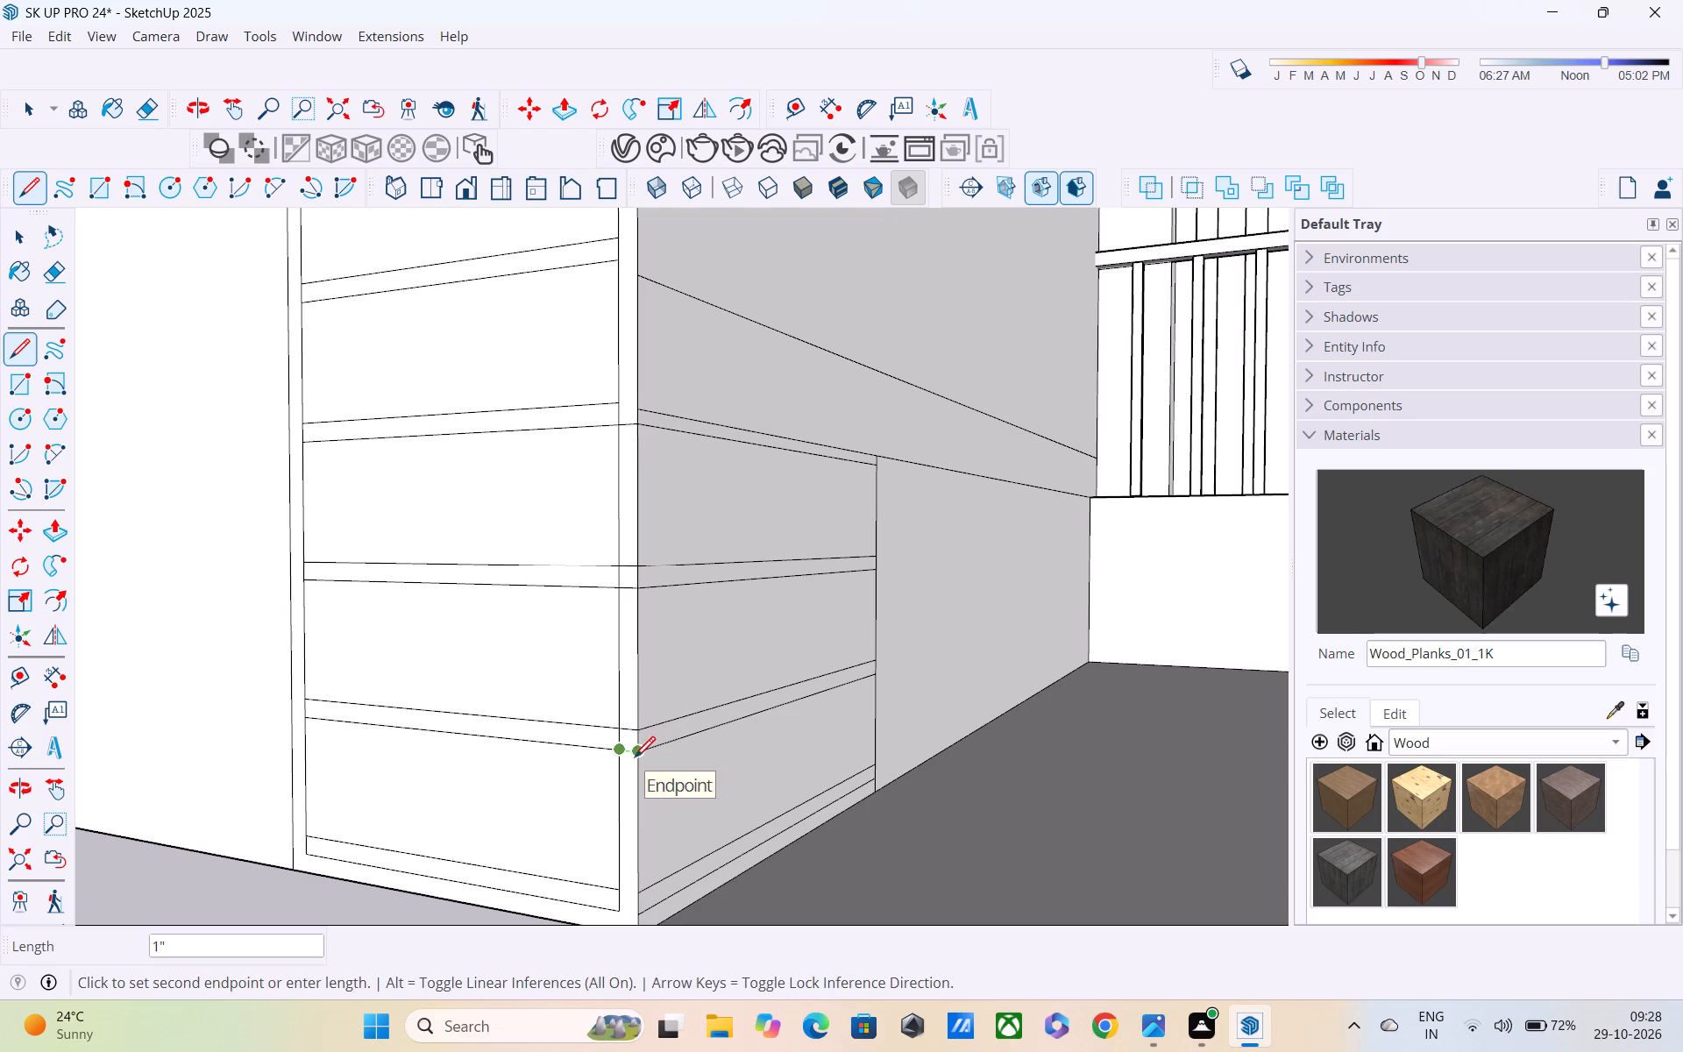
click(635, 759)
Extend both lines of the corner panel's lowest strip 1" to the wall corner just above the floor.
shift+middle_drag(640, 767, 625, 683)
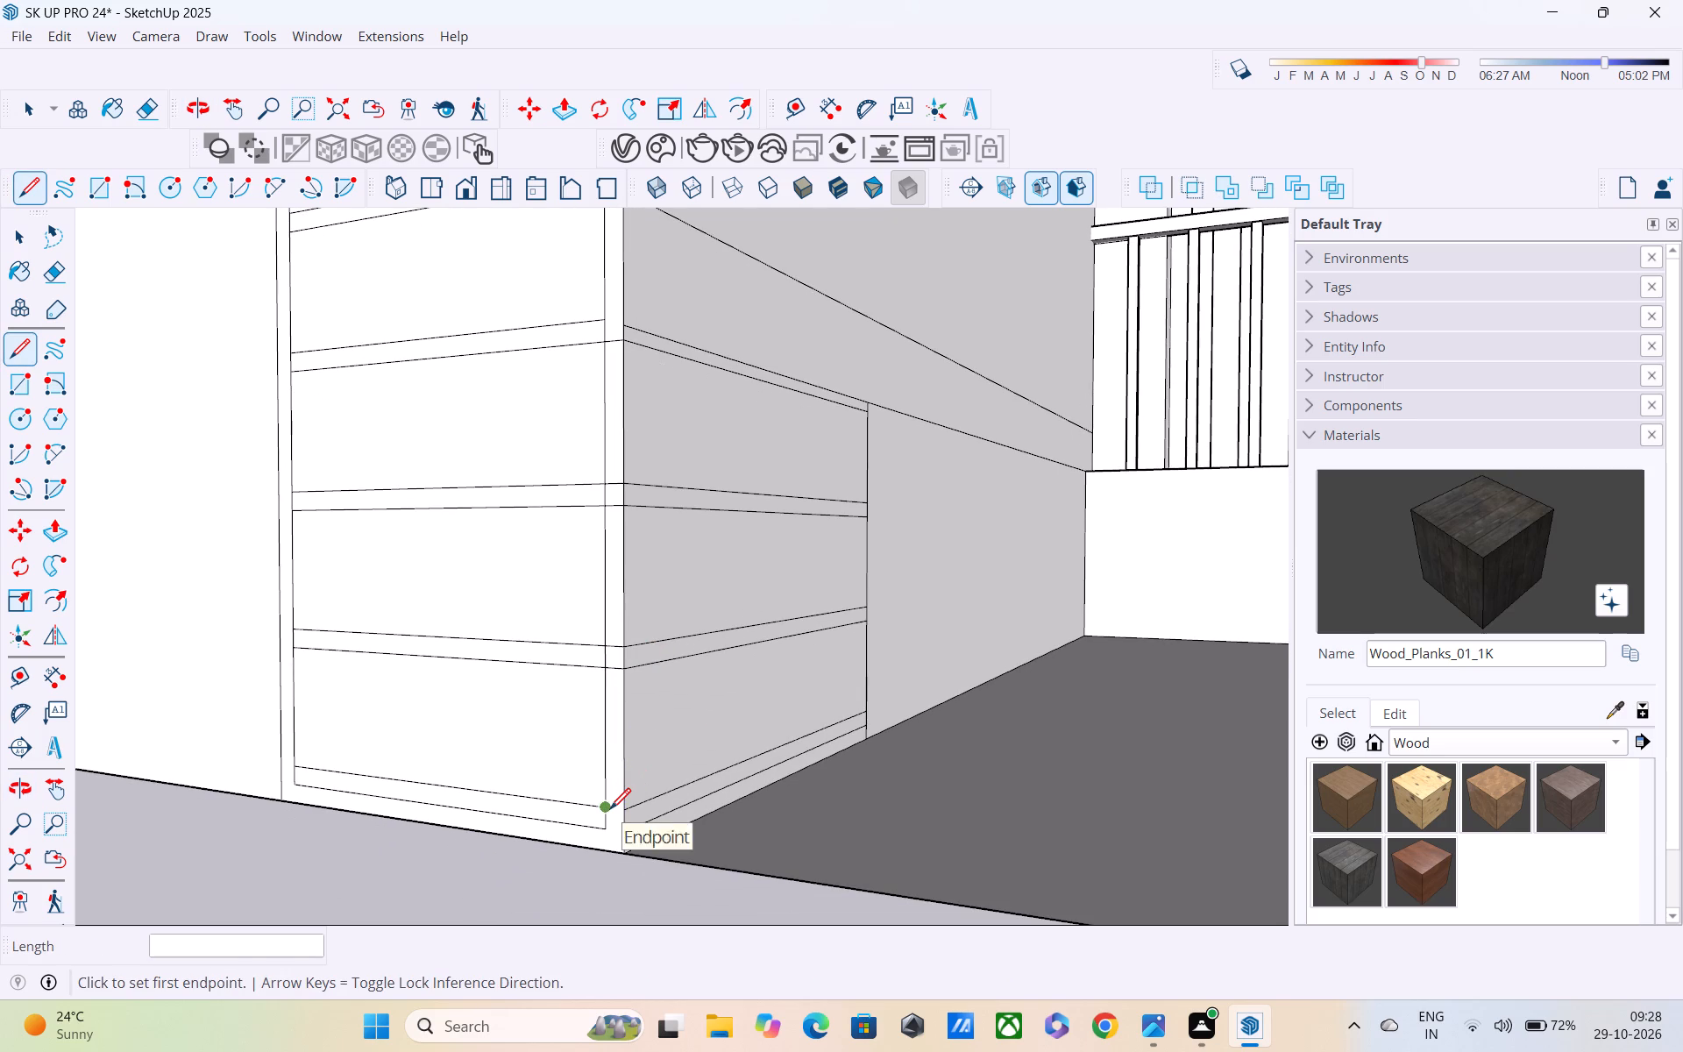
click(609, 810)
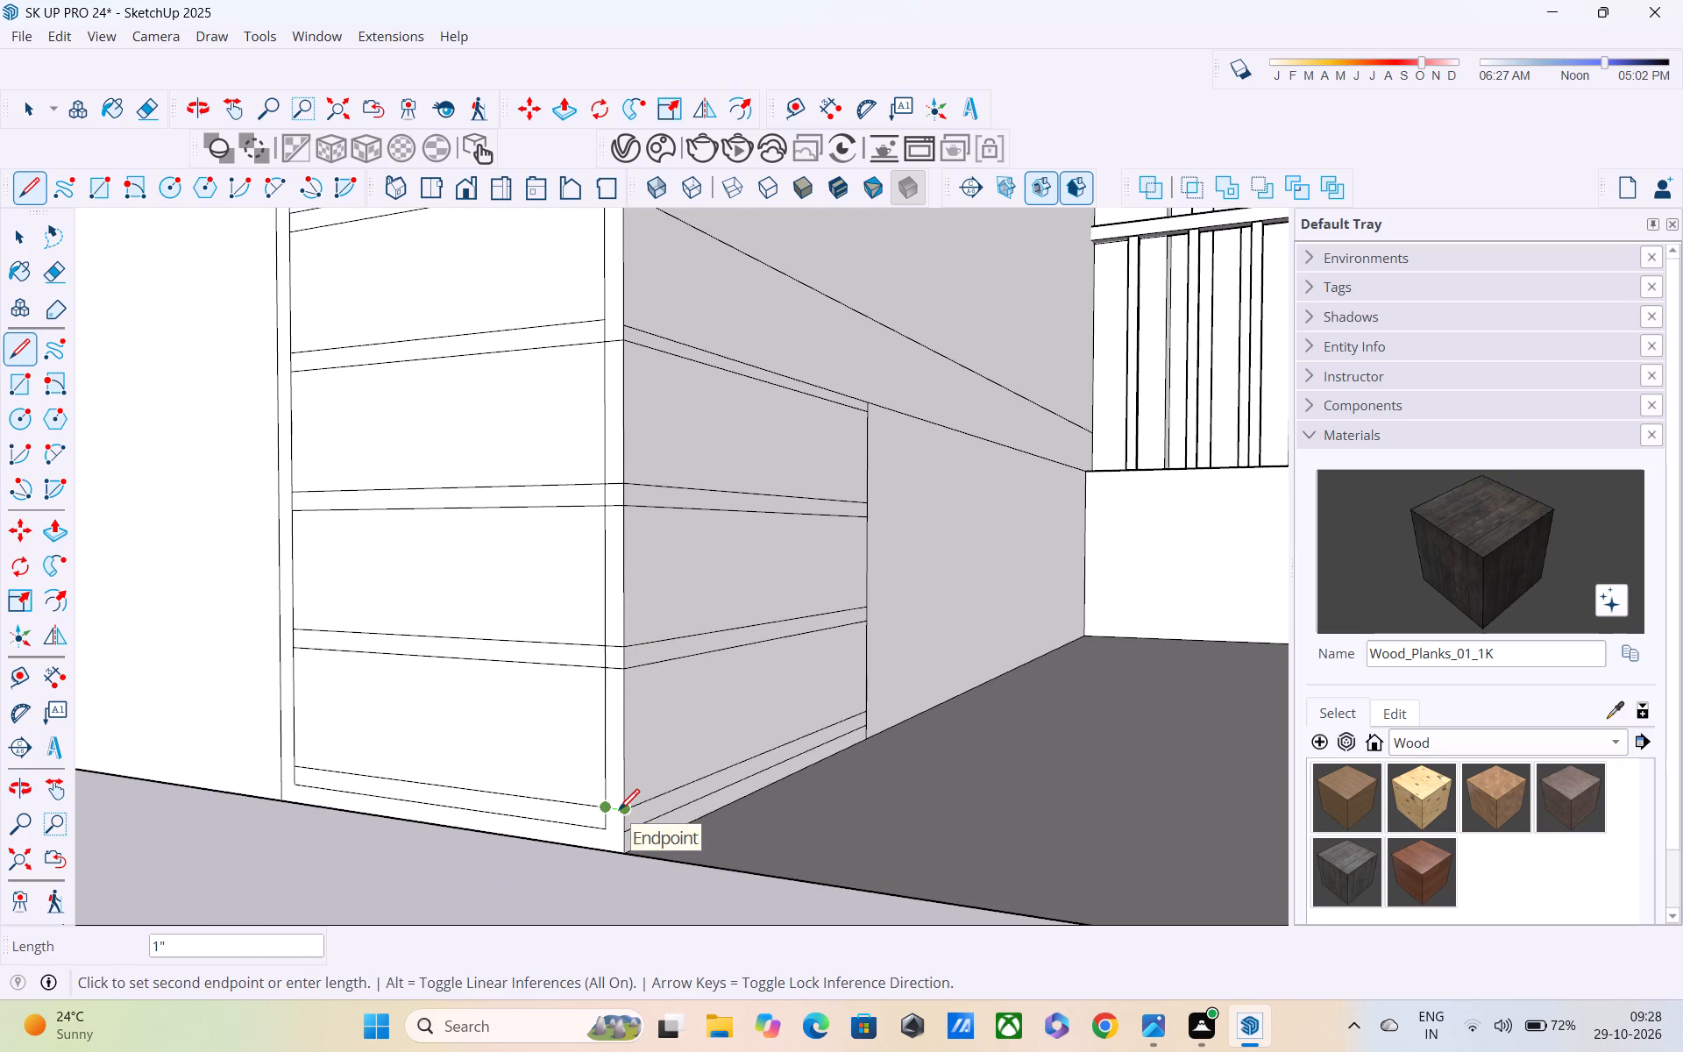
click(620, 812)
click(595, 832)
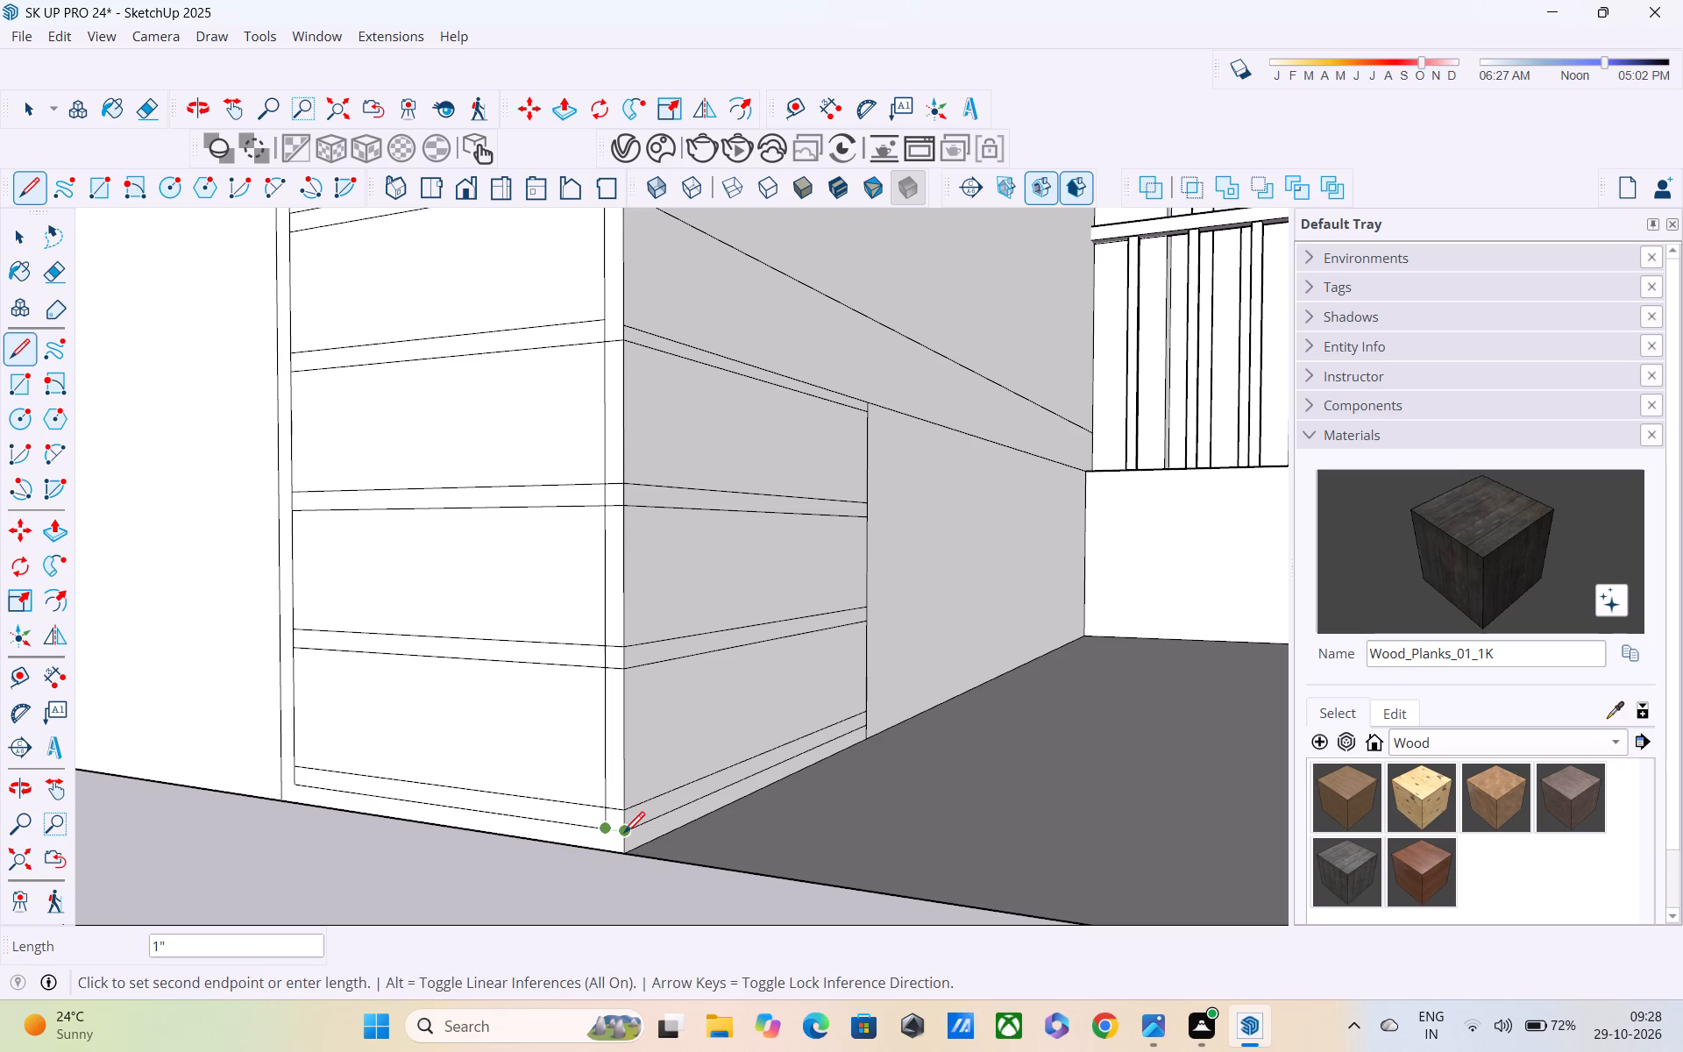
click(624, 835)
key(grave)
key(grave)
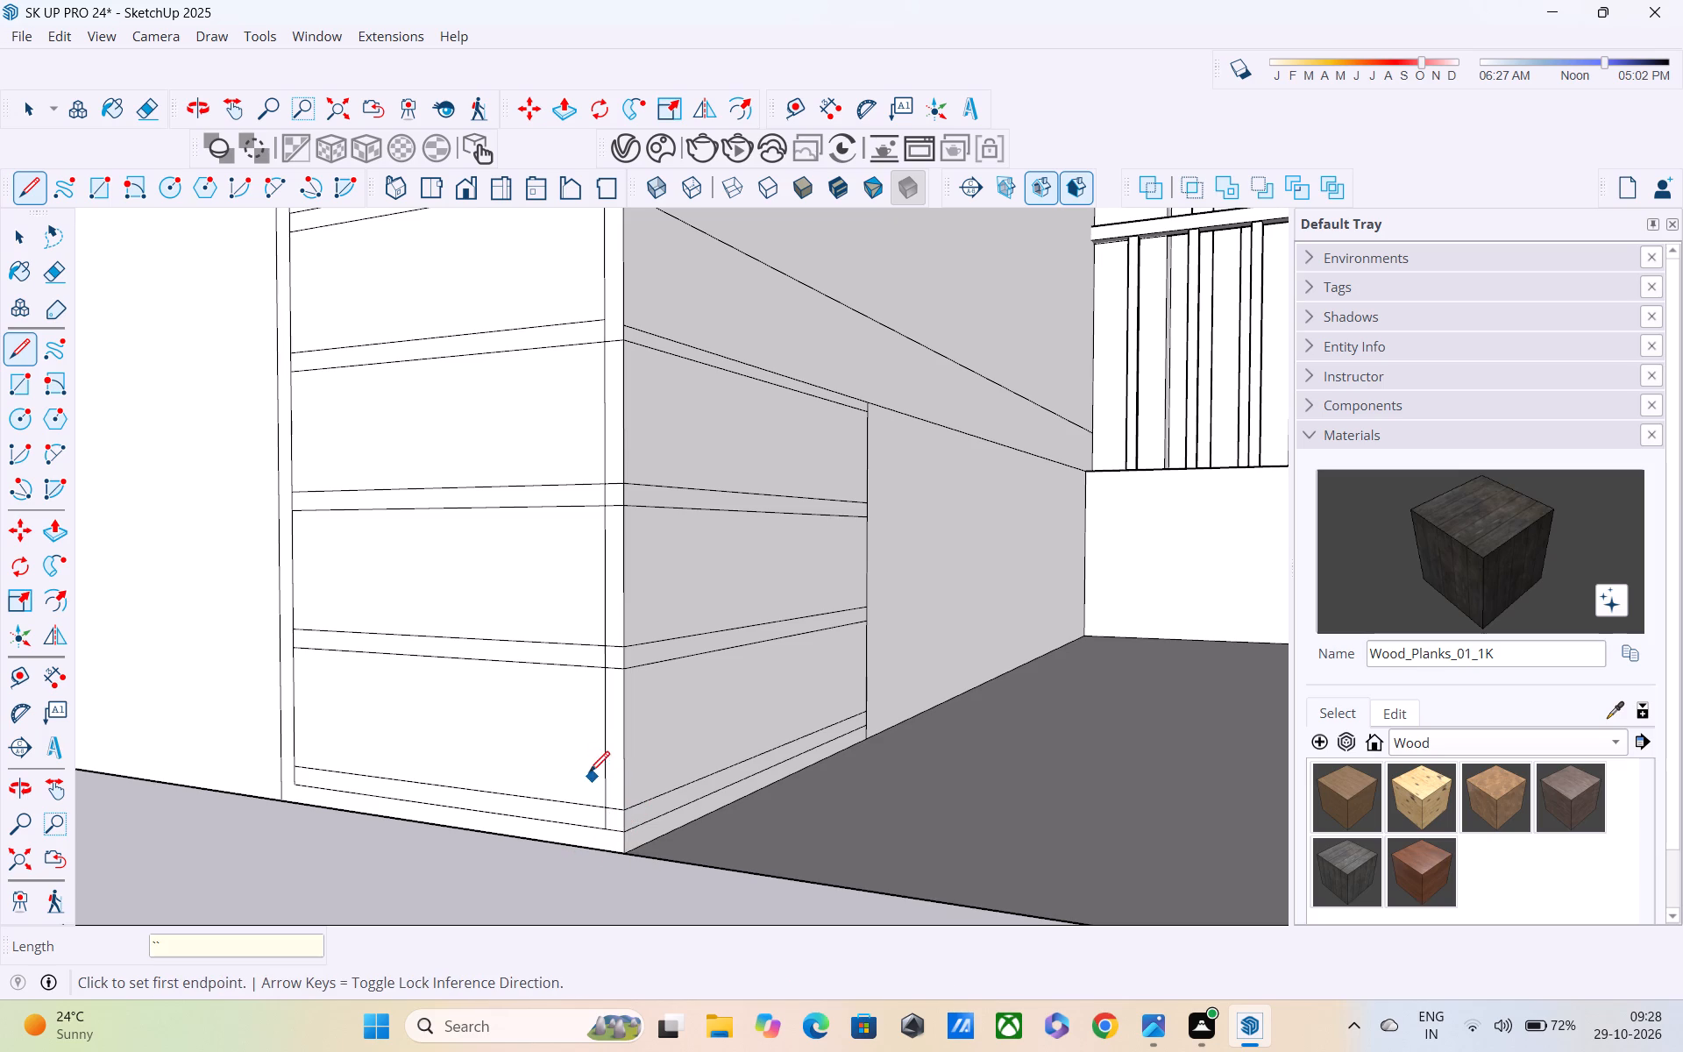
Erase the corner panel's inner vertical edge beside the wall corner, including the pieces crossing the extended strips.
key(e)
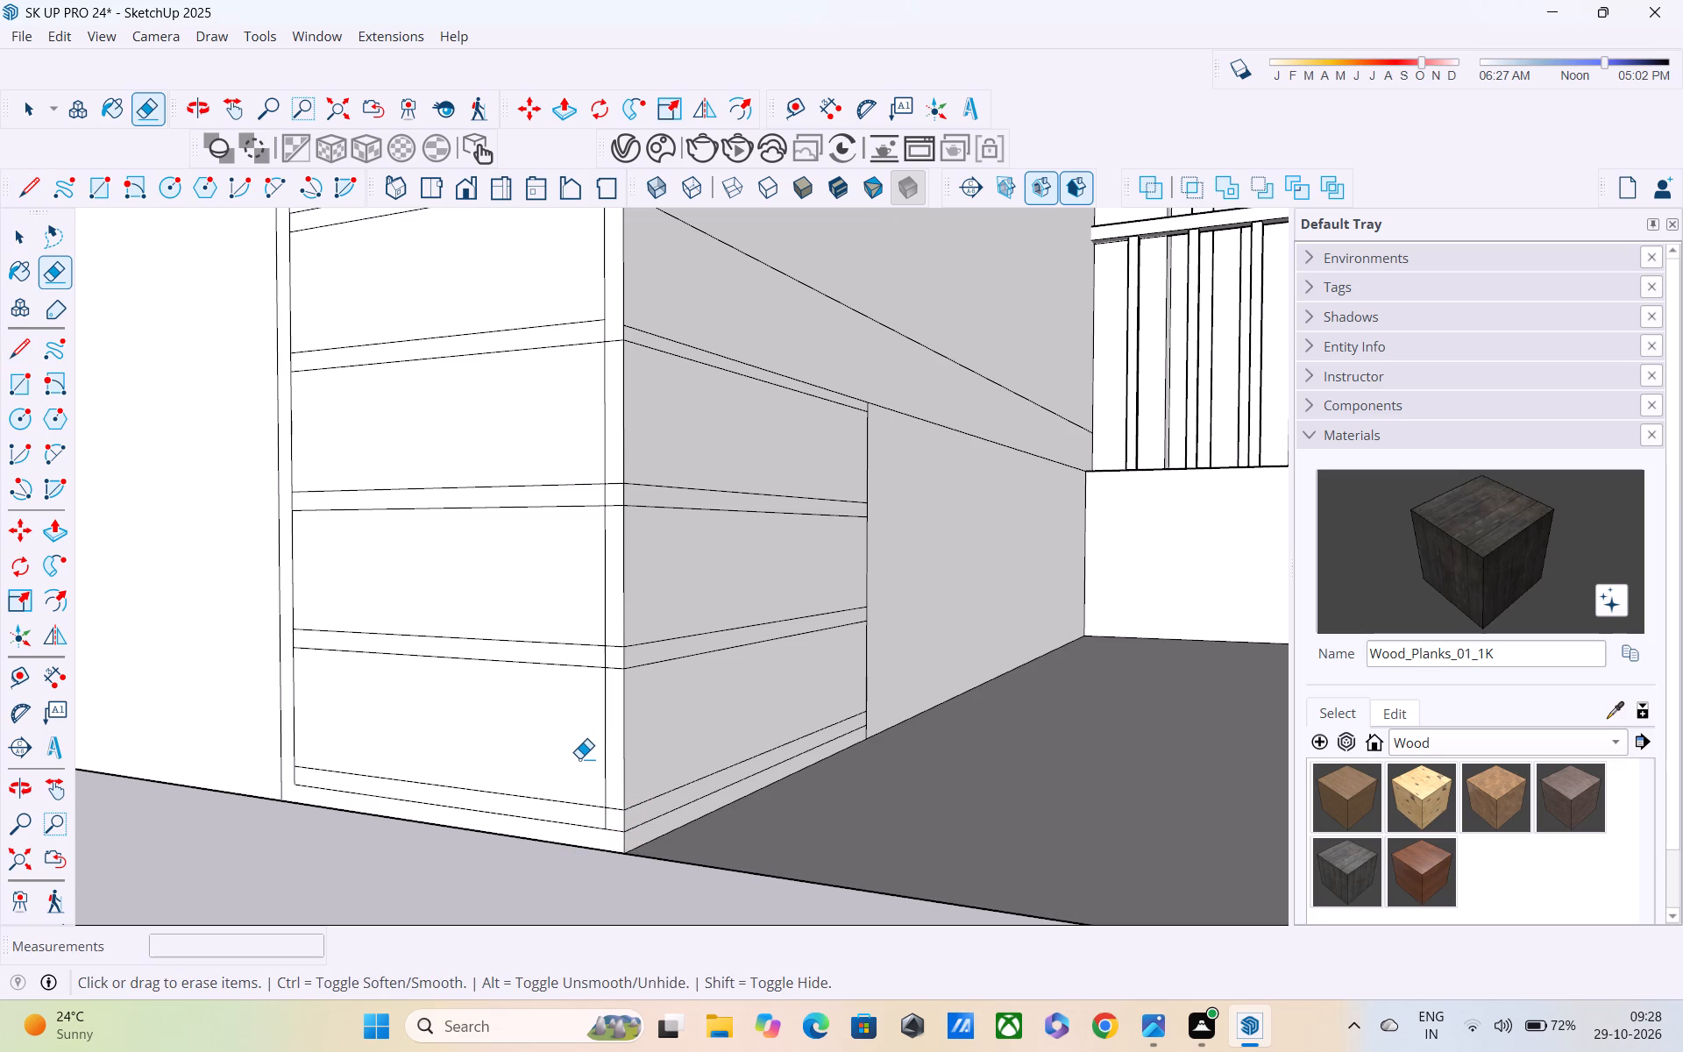
scroll(579, 758, up, 1)
drag(577, 731, 607, 747)
scroll(603, 826, up, 4)
drag(605, 827, 621, 835)
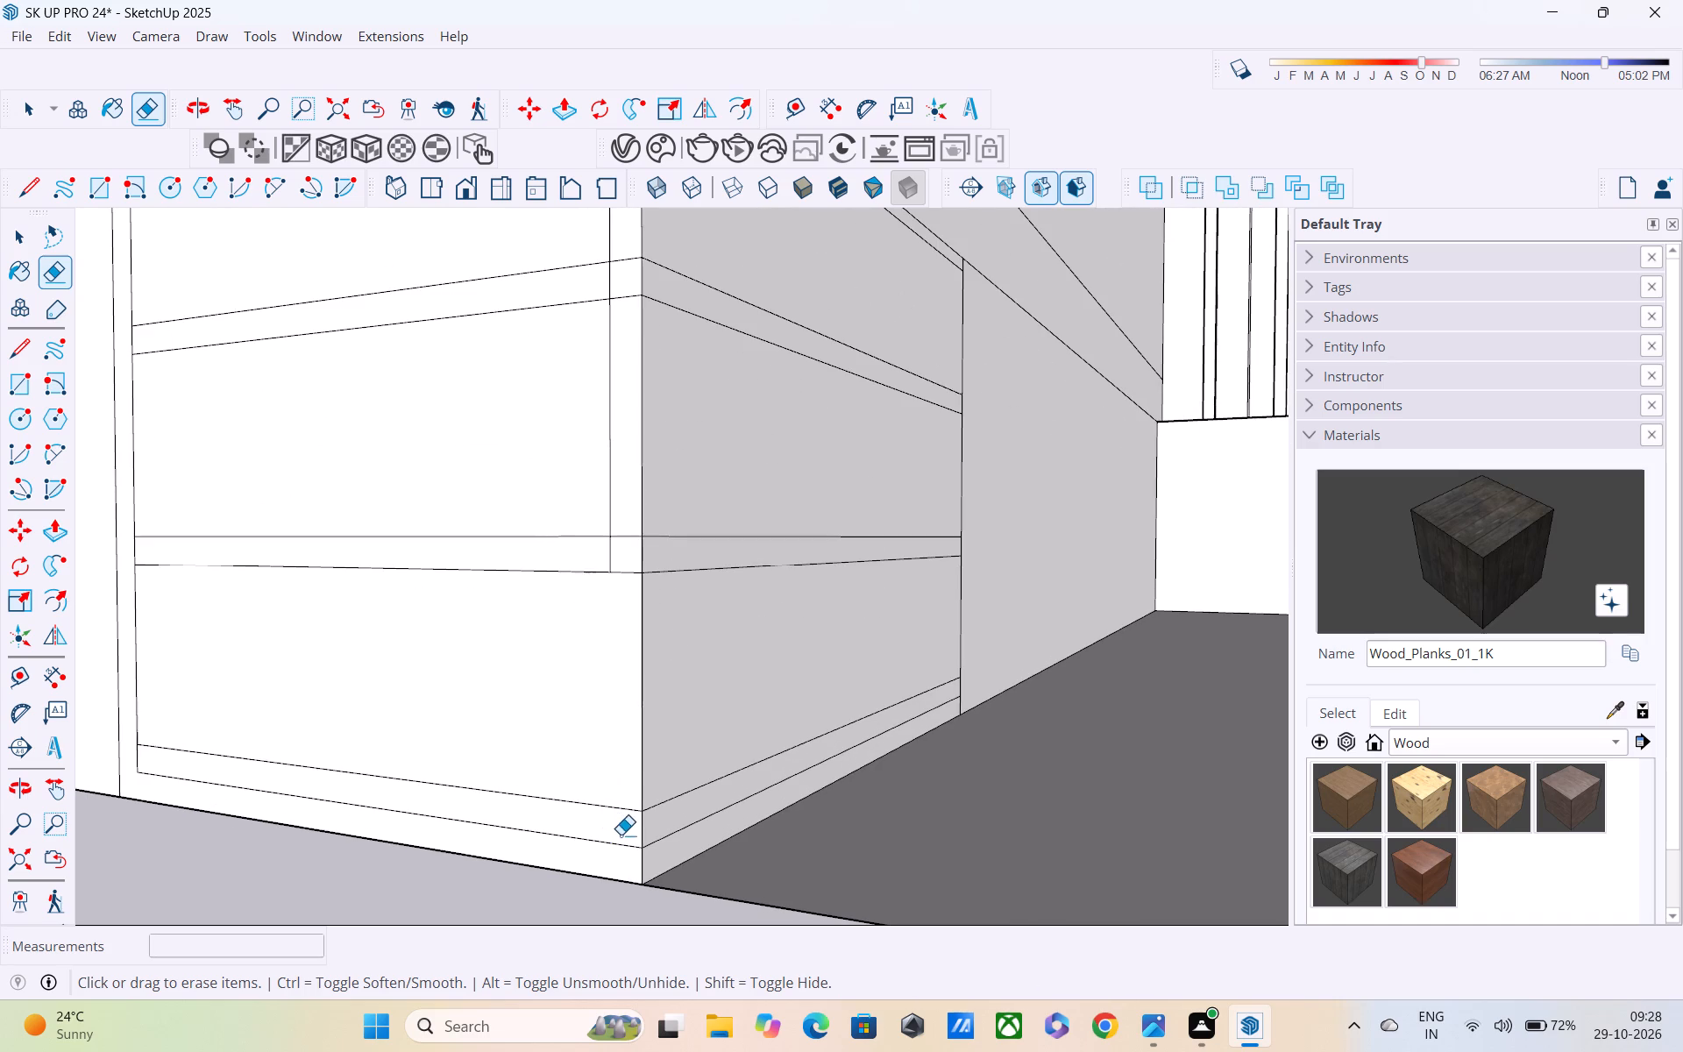
scroll(616, 757, down, 2)
shift+middle_drag(616, 757, 654, 894)
drag(641, 635, 663, 674)
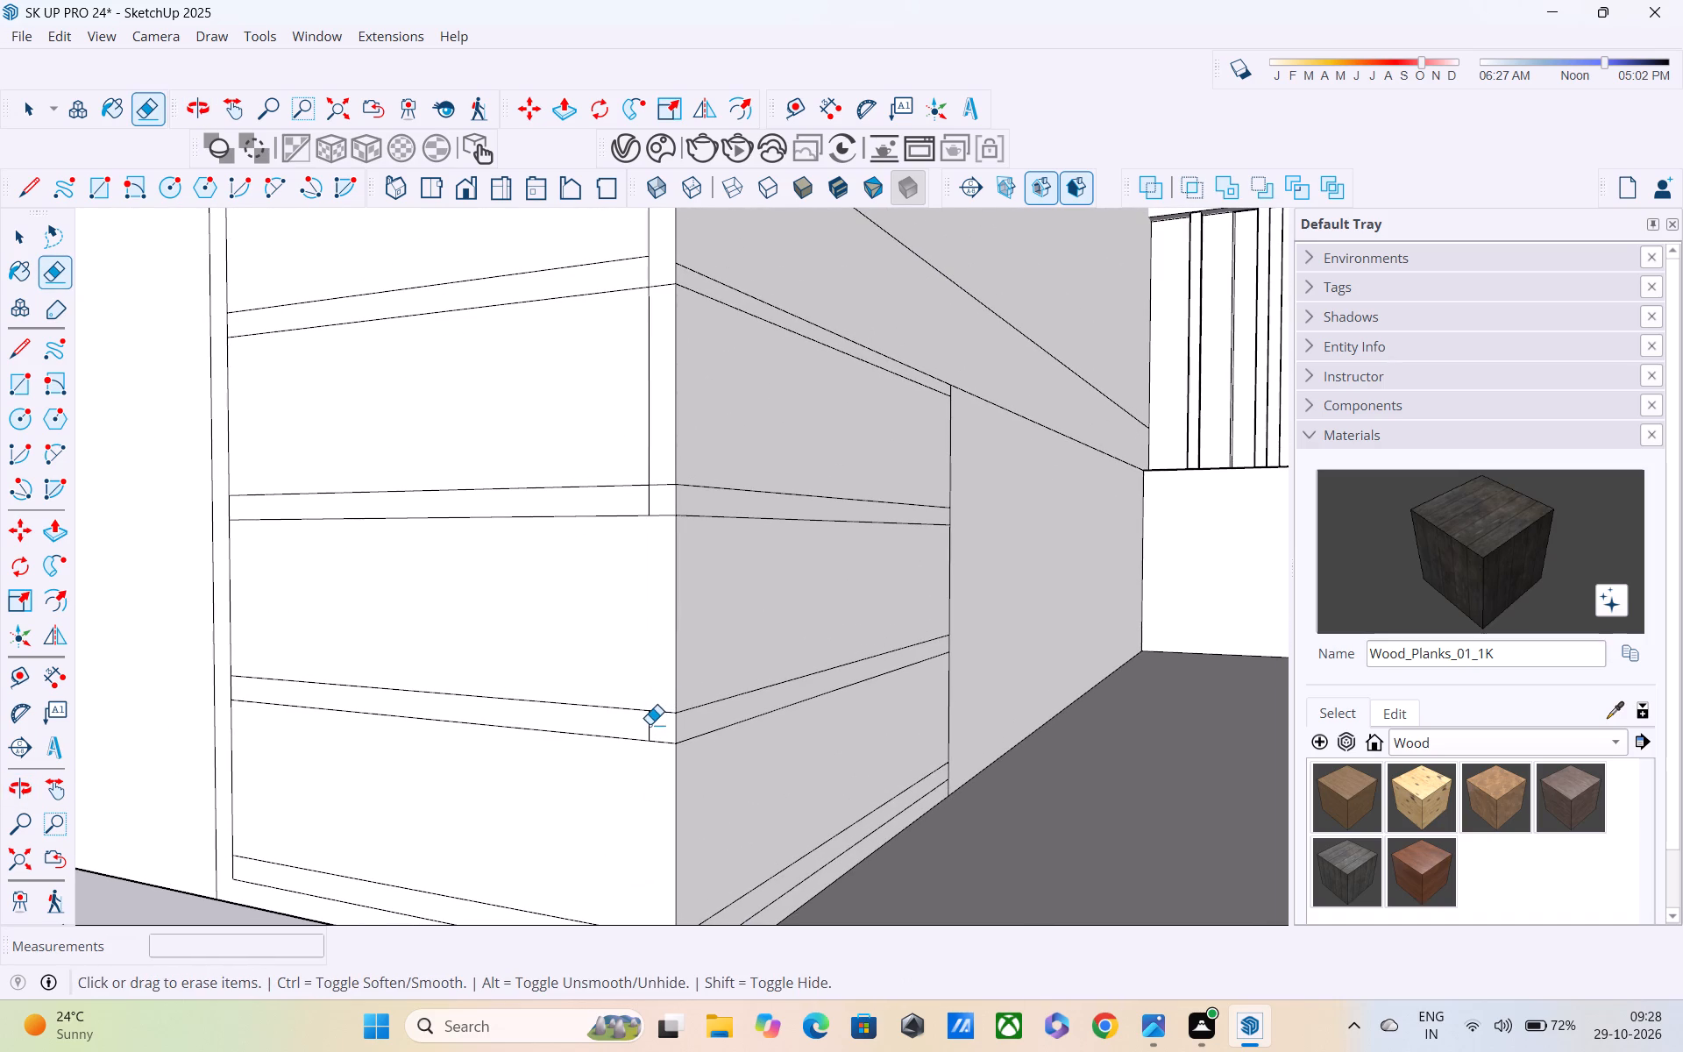
click(650, 724)
middle_drag(650, 680, 678, 877)
drag(668, 593, 695, 657)
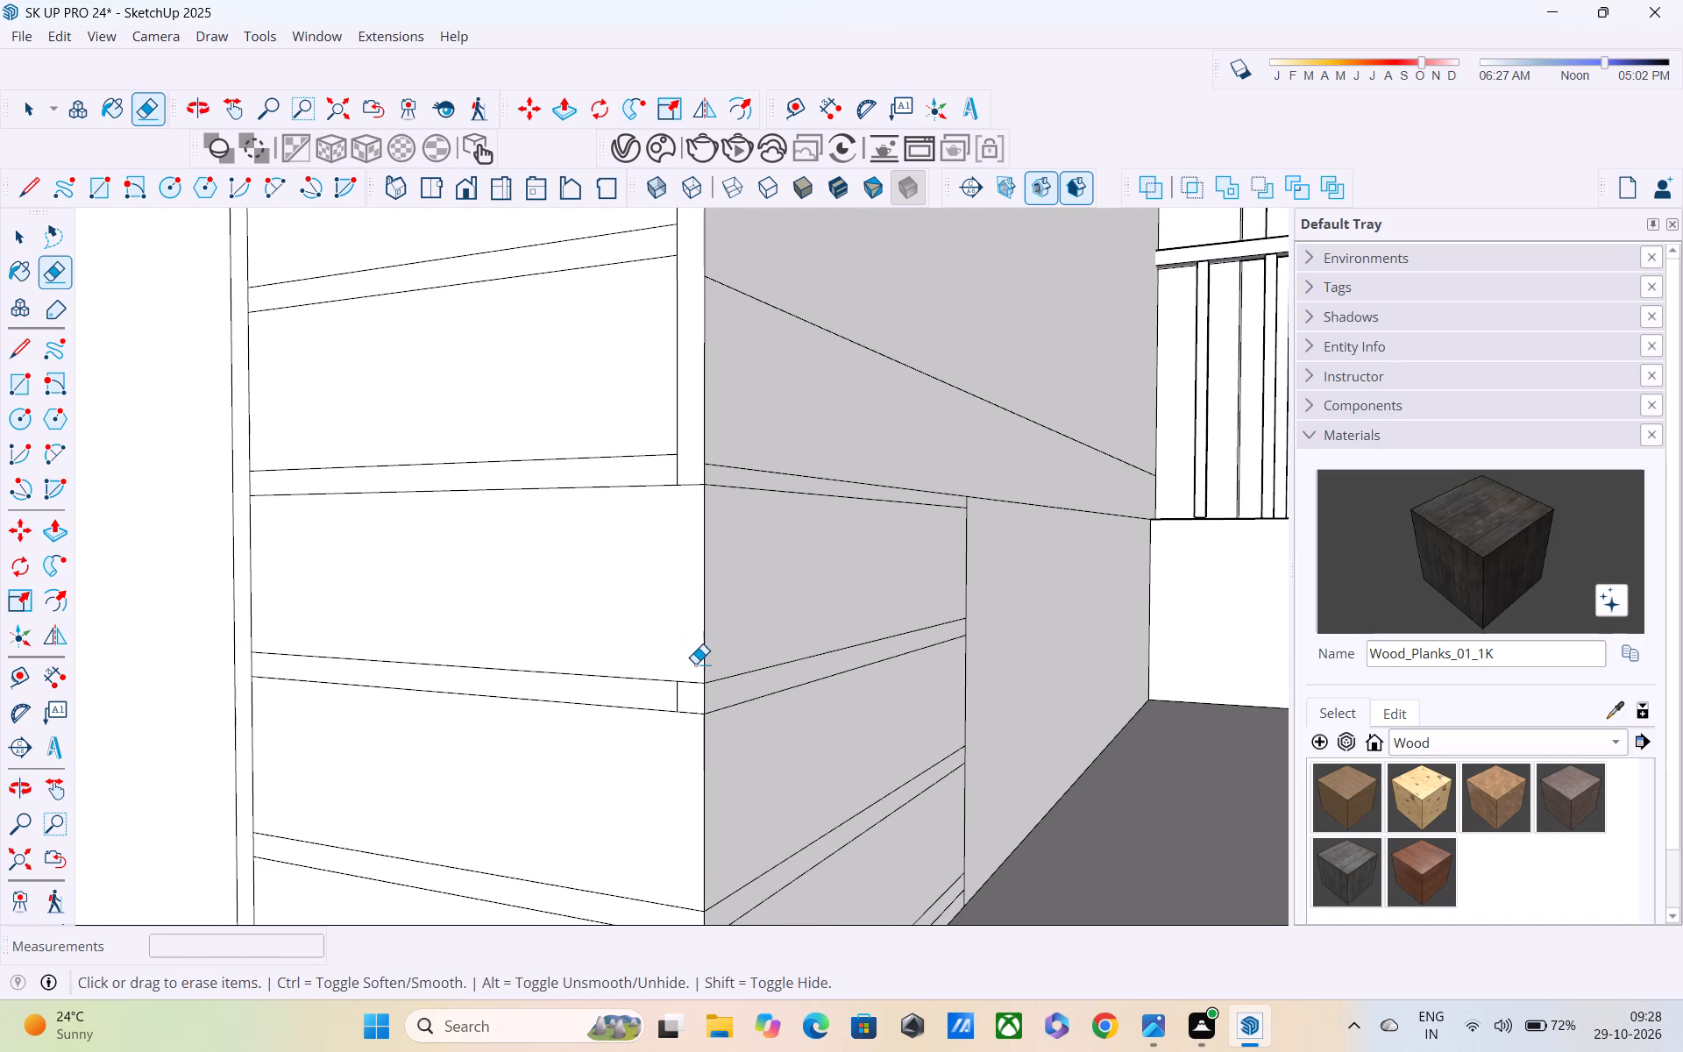
scroll(681, 700, up, 4)
click(675, 696)
Erase the inner vertical edge segment in the gap just above the corner panel's fourth strip, keeping that strip's end closed.
shift+middle_drag(675, 637, 685, 755)
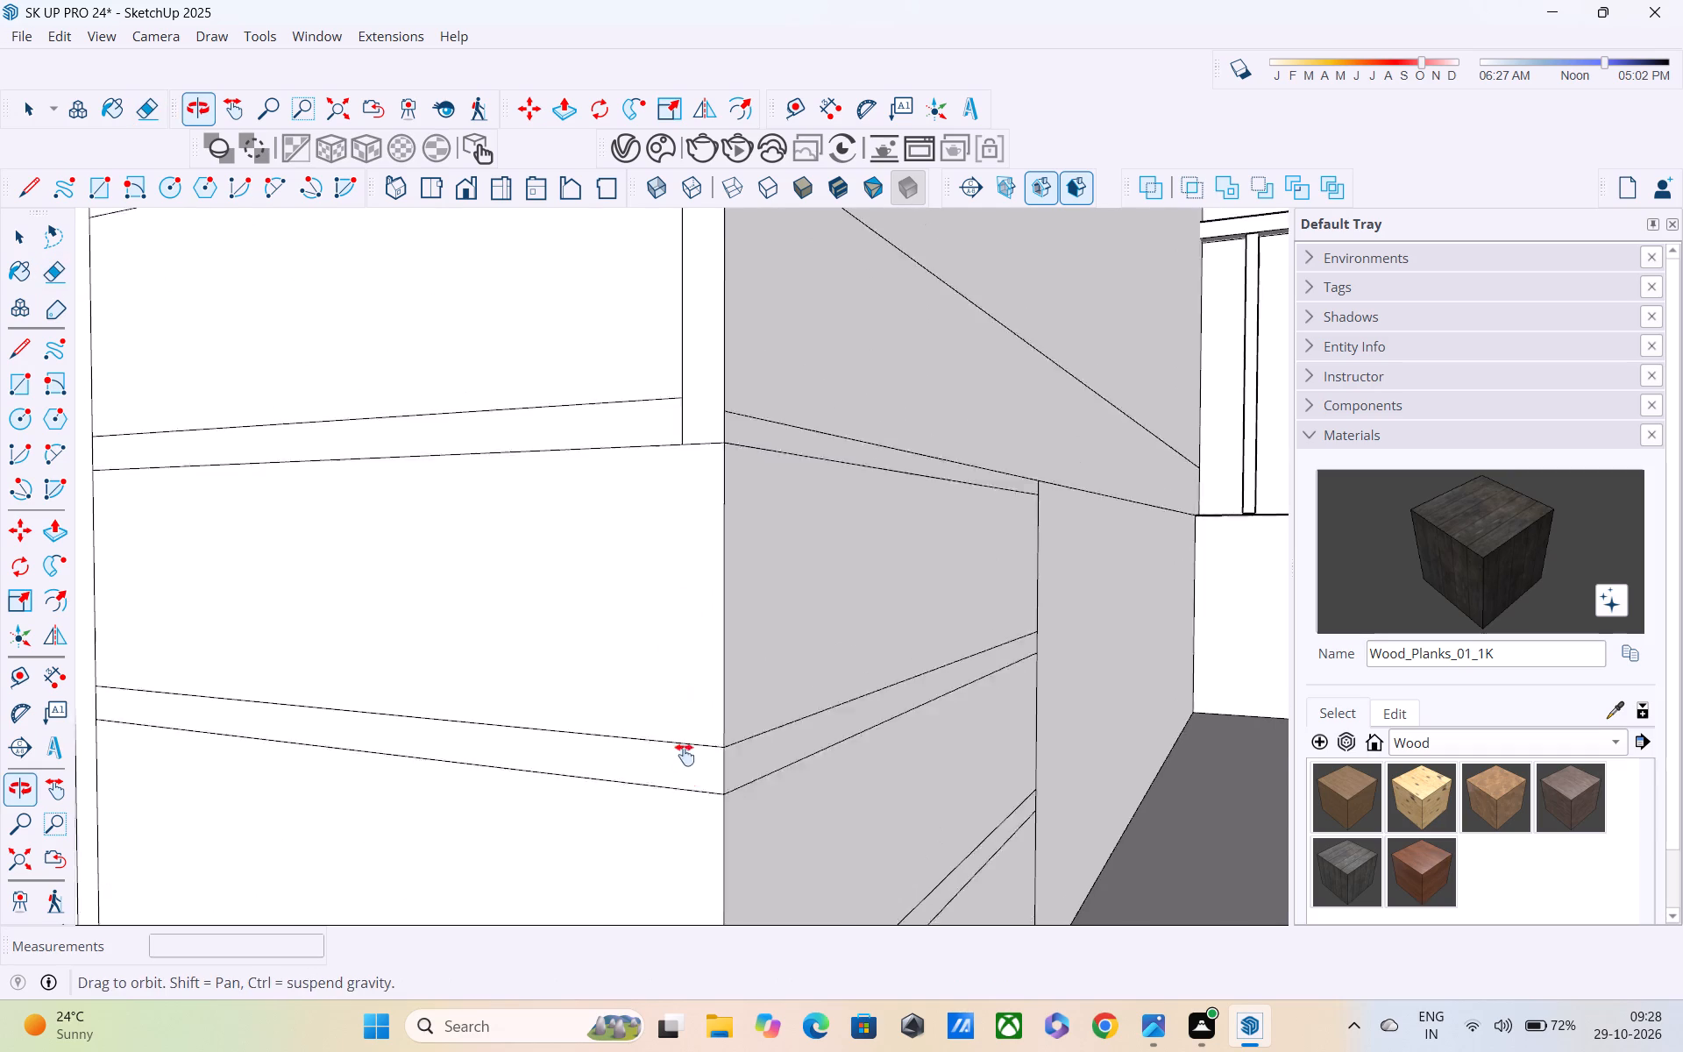
shift+middle_drag(685, 755, 694, 912)
scroll(665, 501, down, 5)
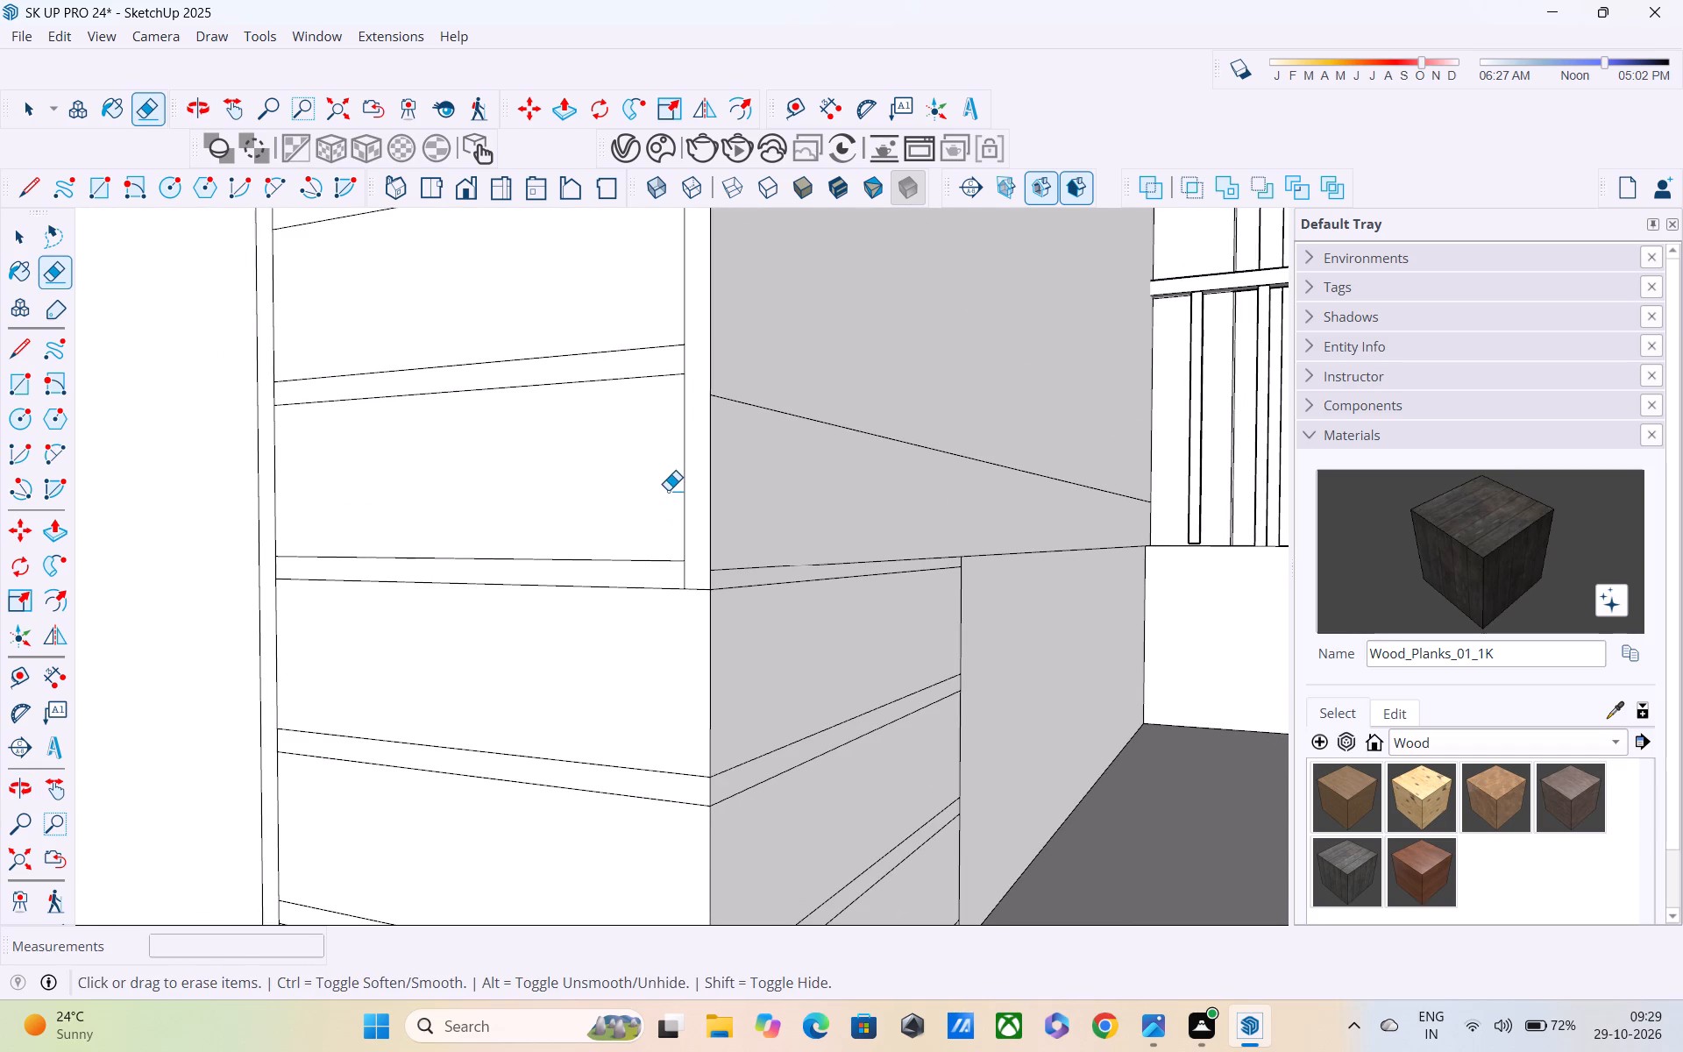
drag(668, 490, 685, 504)
click(680, 580)
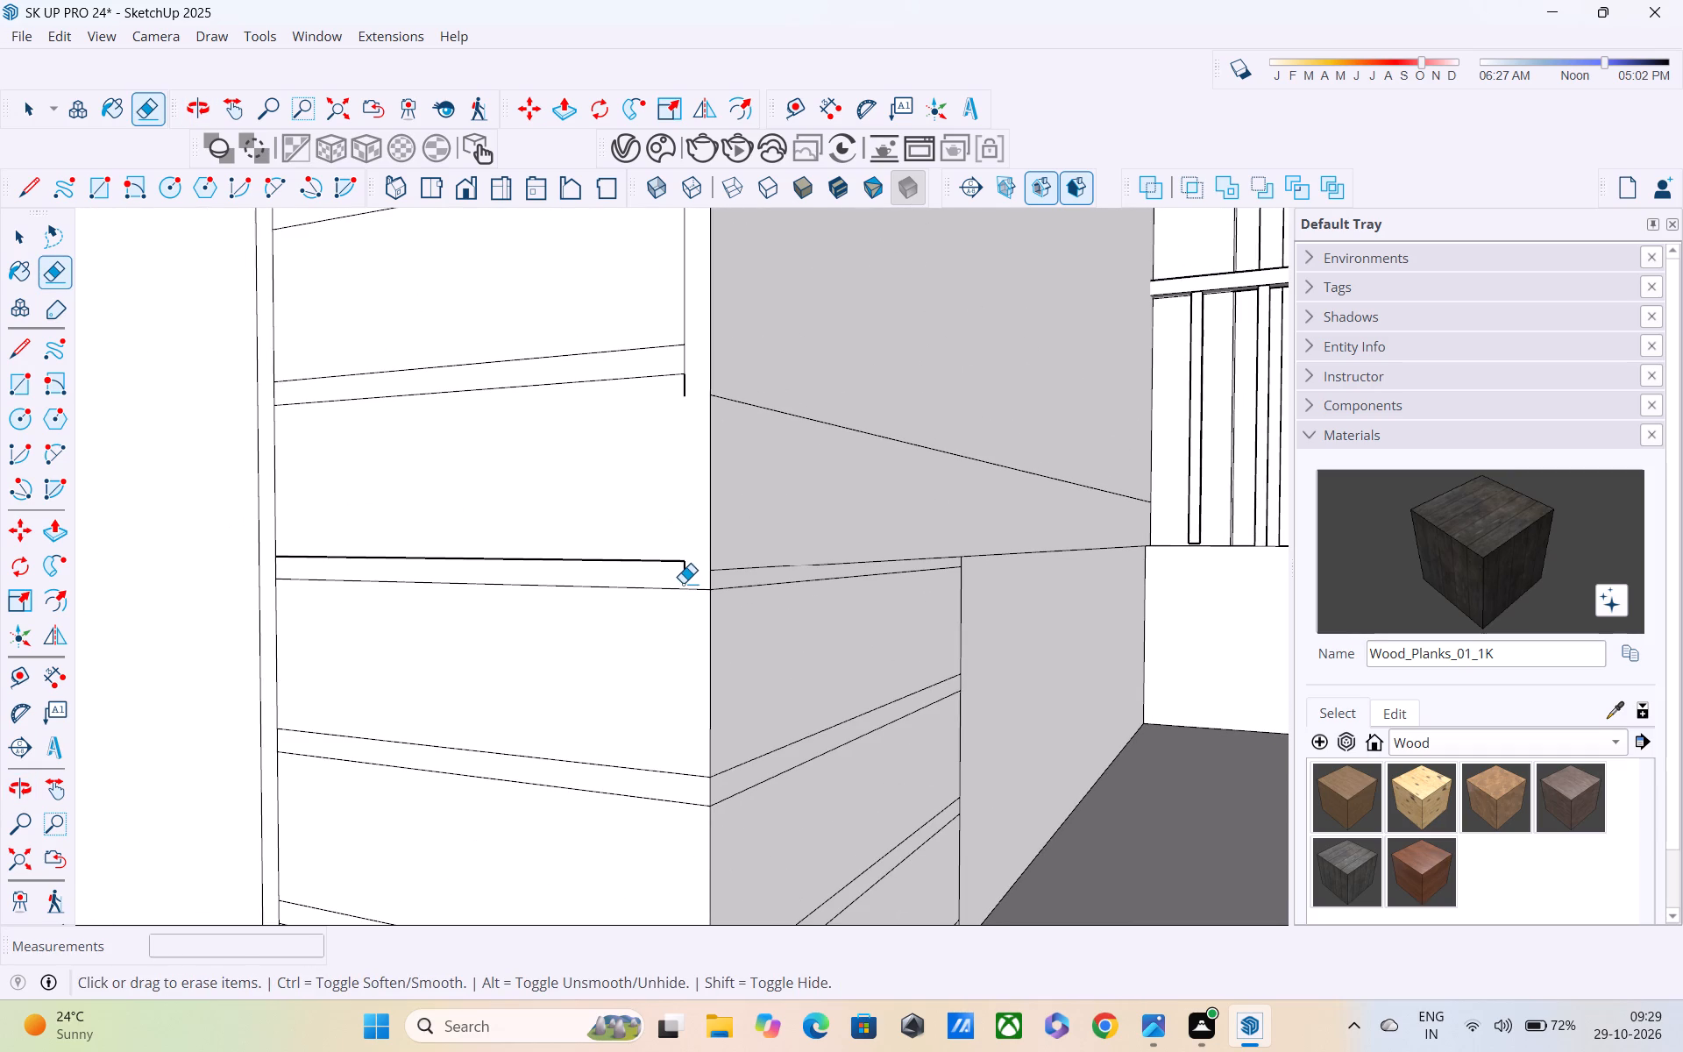
key(ctrl+z)
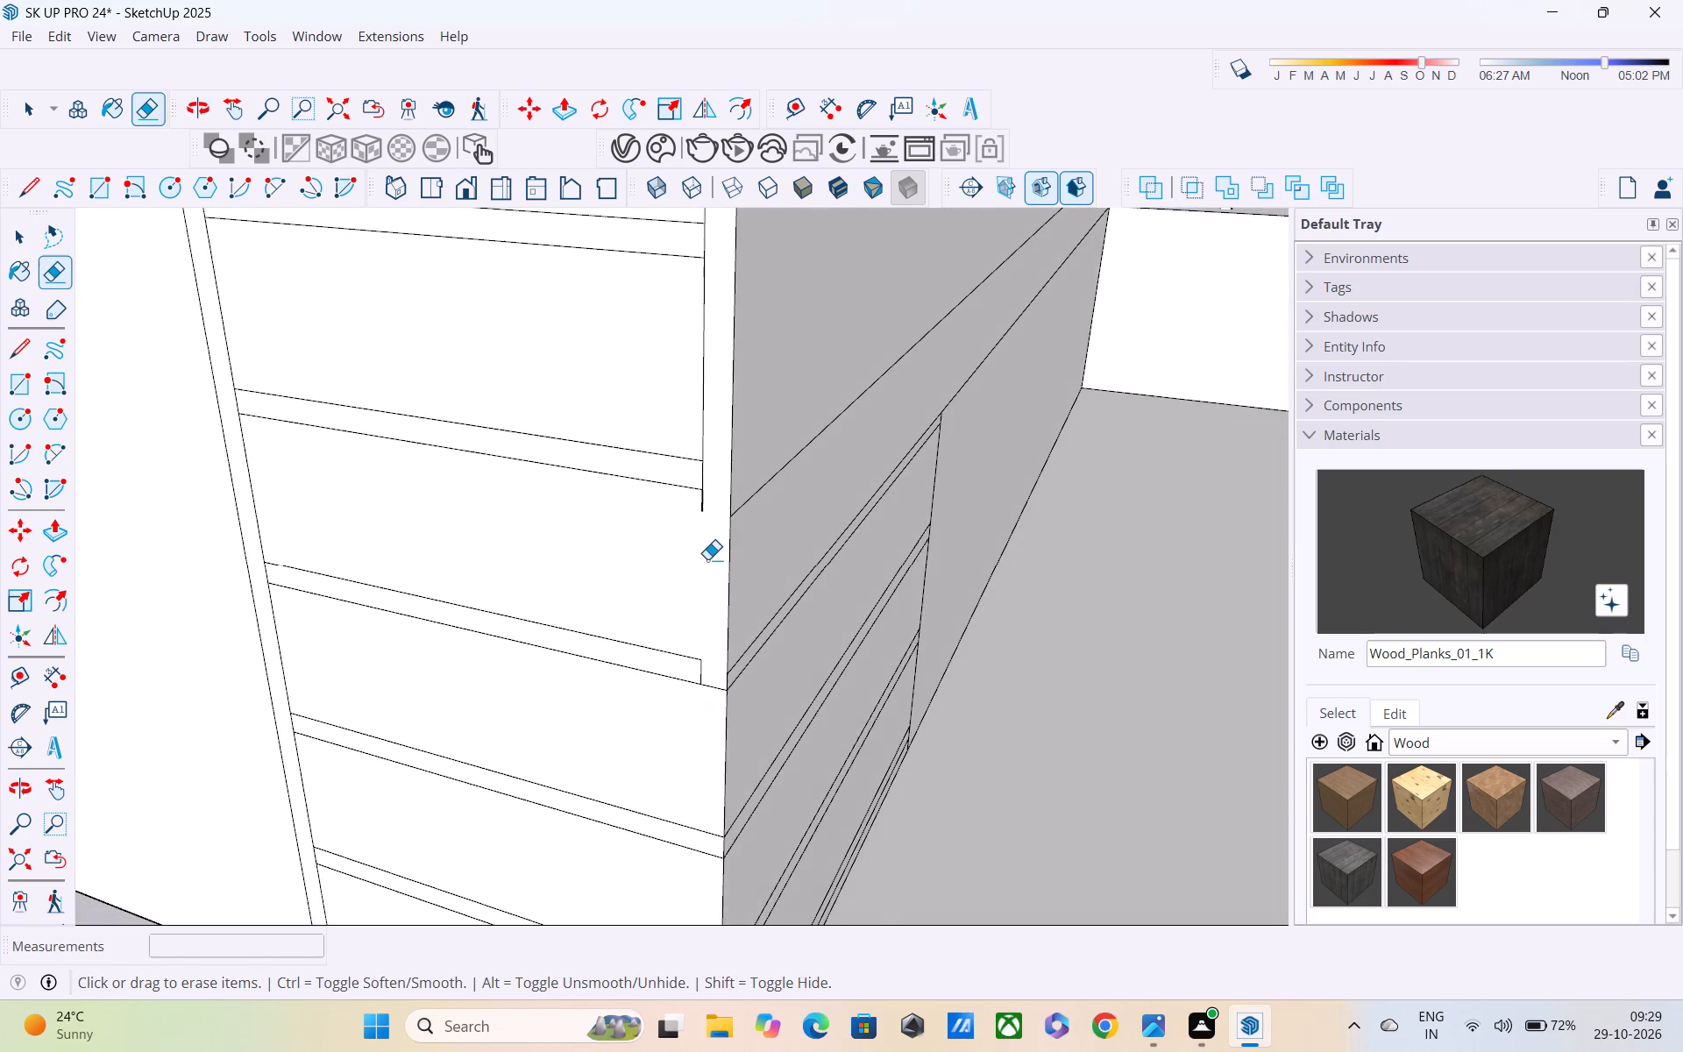
scroll(707, 554, up, 4)
drag(690, 490, 703, 494)
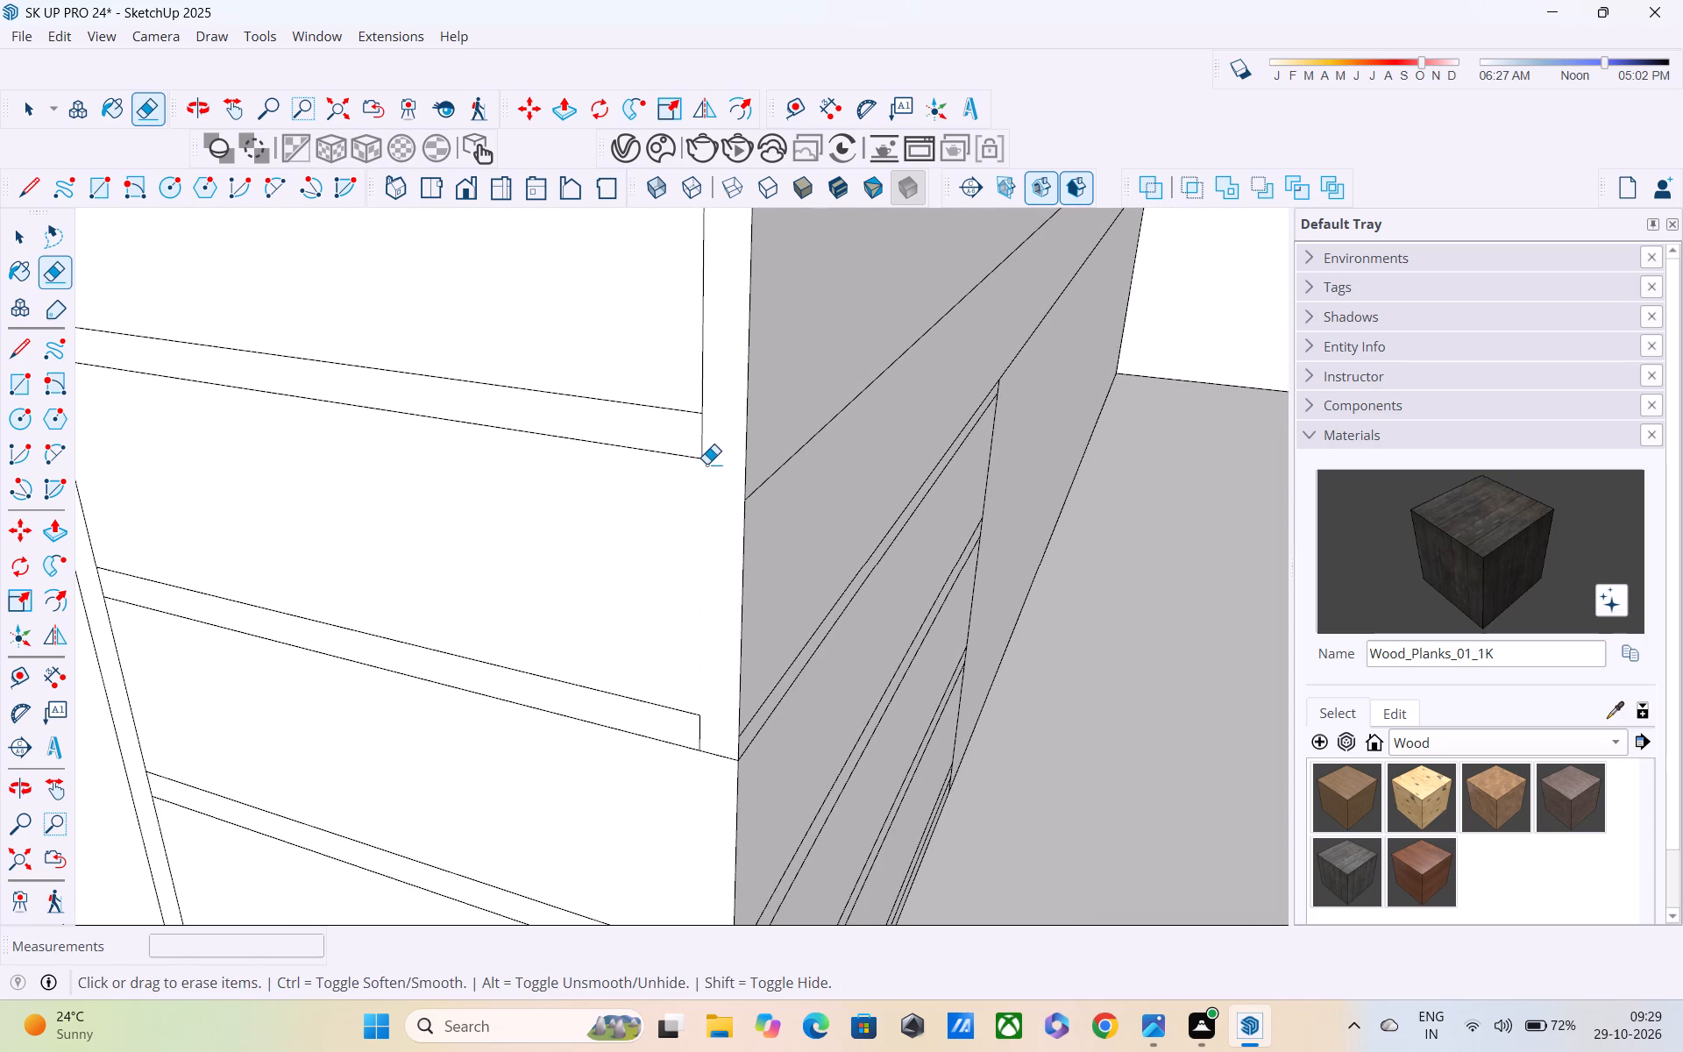
Continue erasing the corner panel's inner vertical edge in the next gaps upward, keeping the short segments that close each strip.
shift+middle_drag(707, 470, 738, 673)
drag(708, 494, 742, 556)
shift+middle_drag(734, 554, 779, 799)
drag(746, 405, 788, 448)
drag(792, 408, 817, 444)
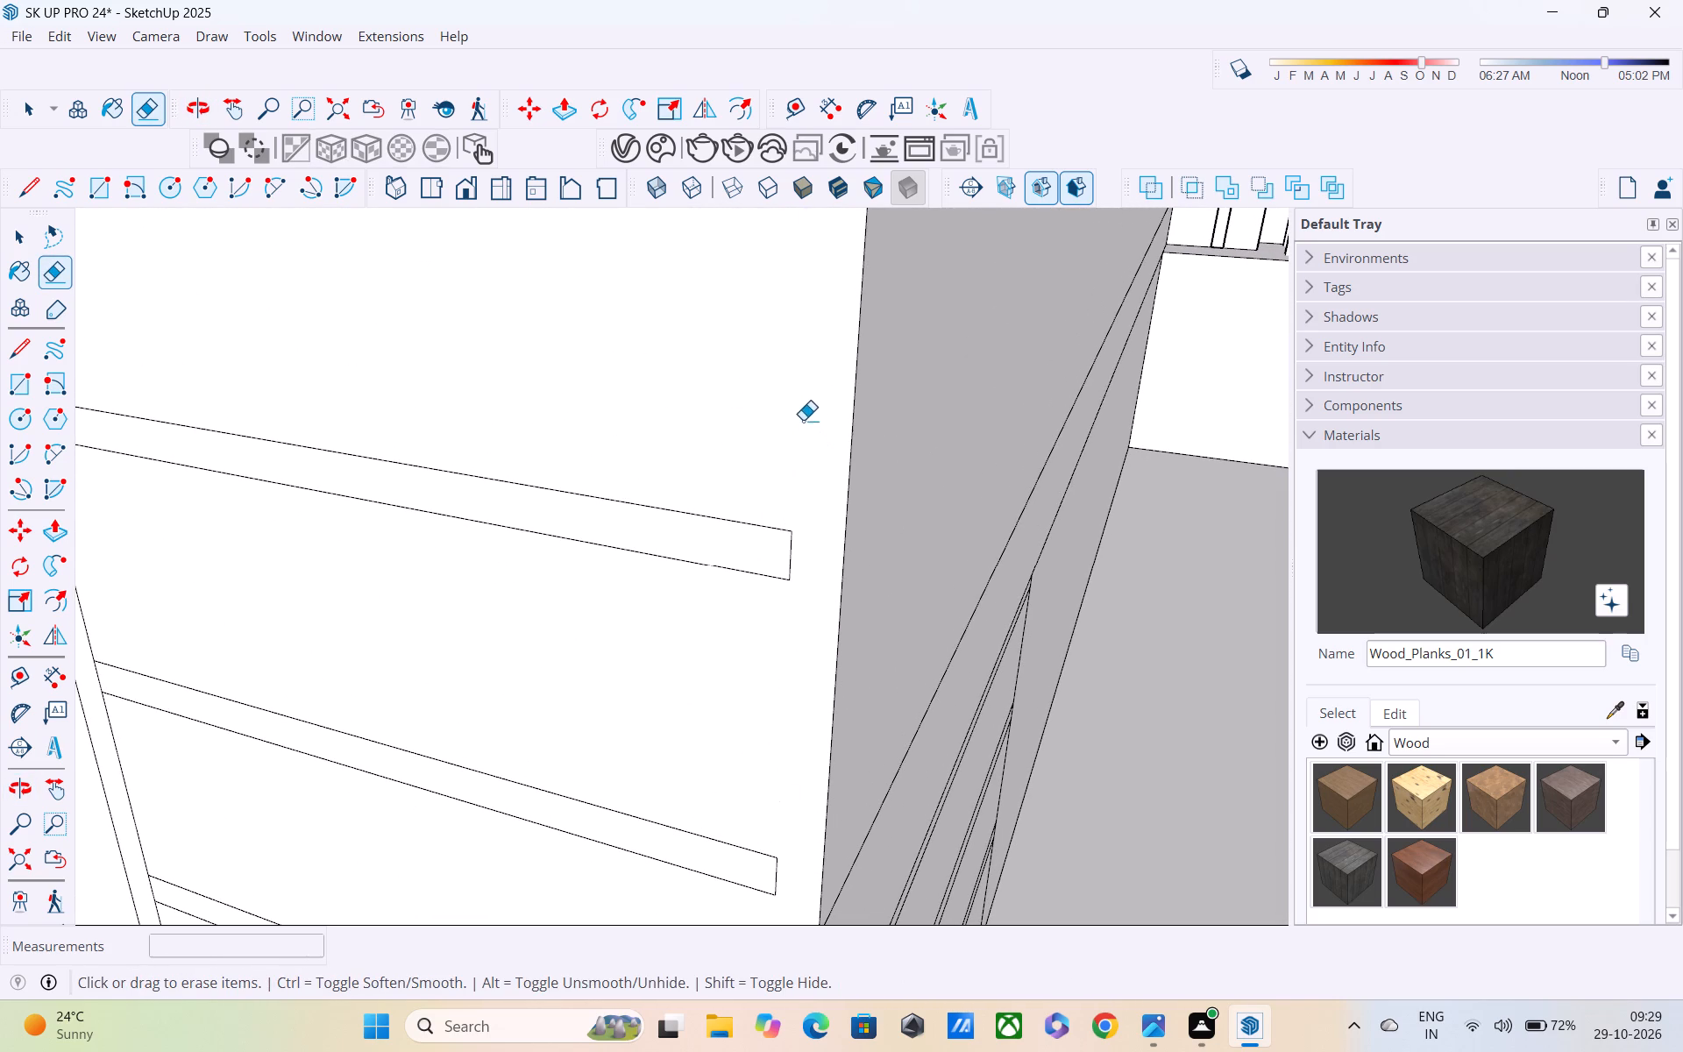
scroll(790, 399, down, 2)
shift+middle_drag(792, 466, 811, 636)
scroll(794, 478, down, 5)
middle_drag(790, 473, 816, 671)
drag(818, 473, 845, 507)
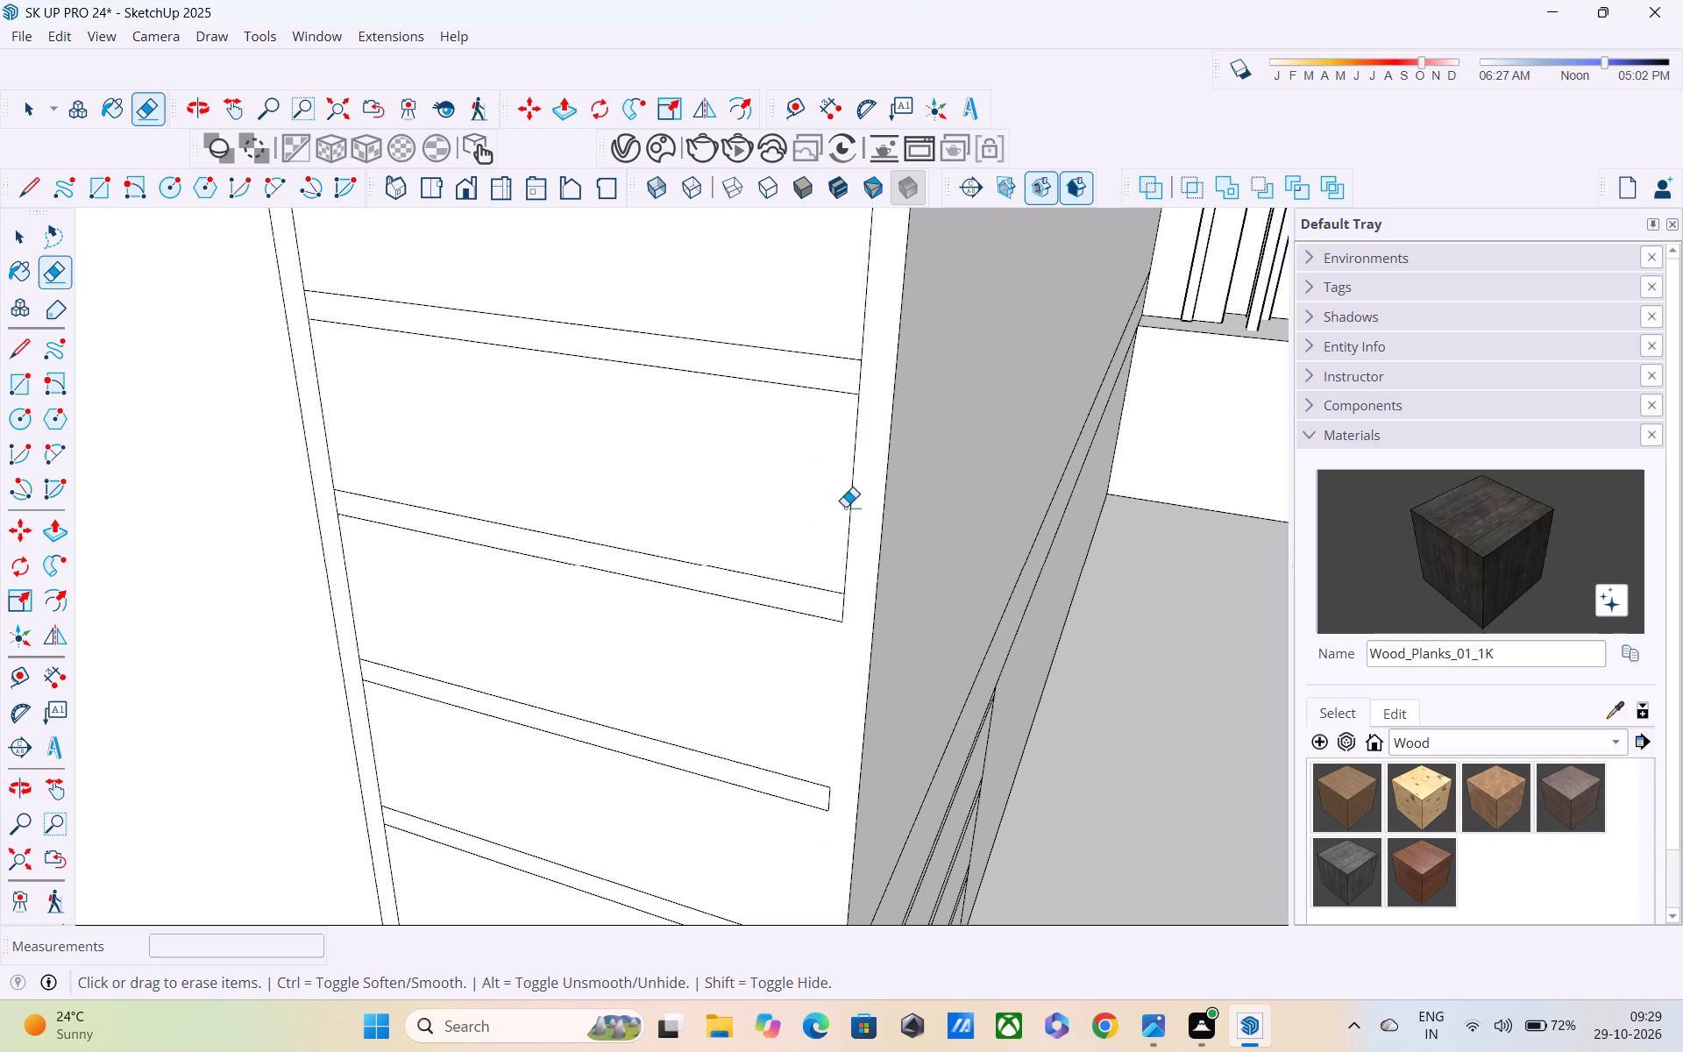
drag(845, 507, 864, 531)
Erase the inner vertical edge segments in the following gaps up to the panel's second strip from the top, keeping the strip ends.
shift+middle_drag(860, 426, 891, 628)
drag(863, 418, 898, 493)
shift+middle_drag(897, 474, 897, 494)
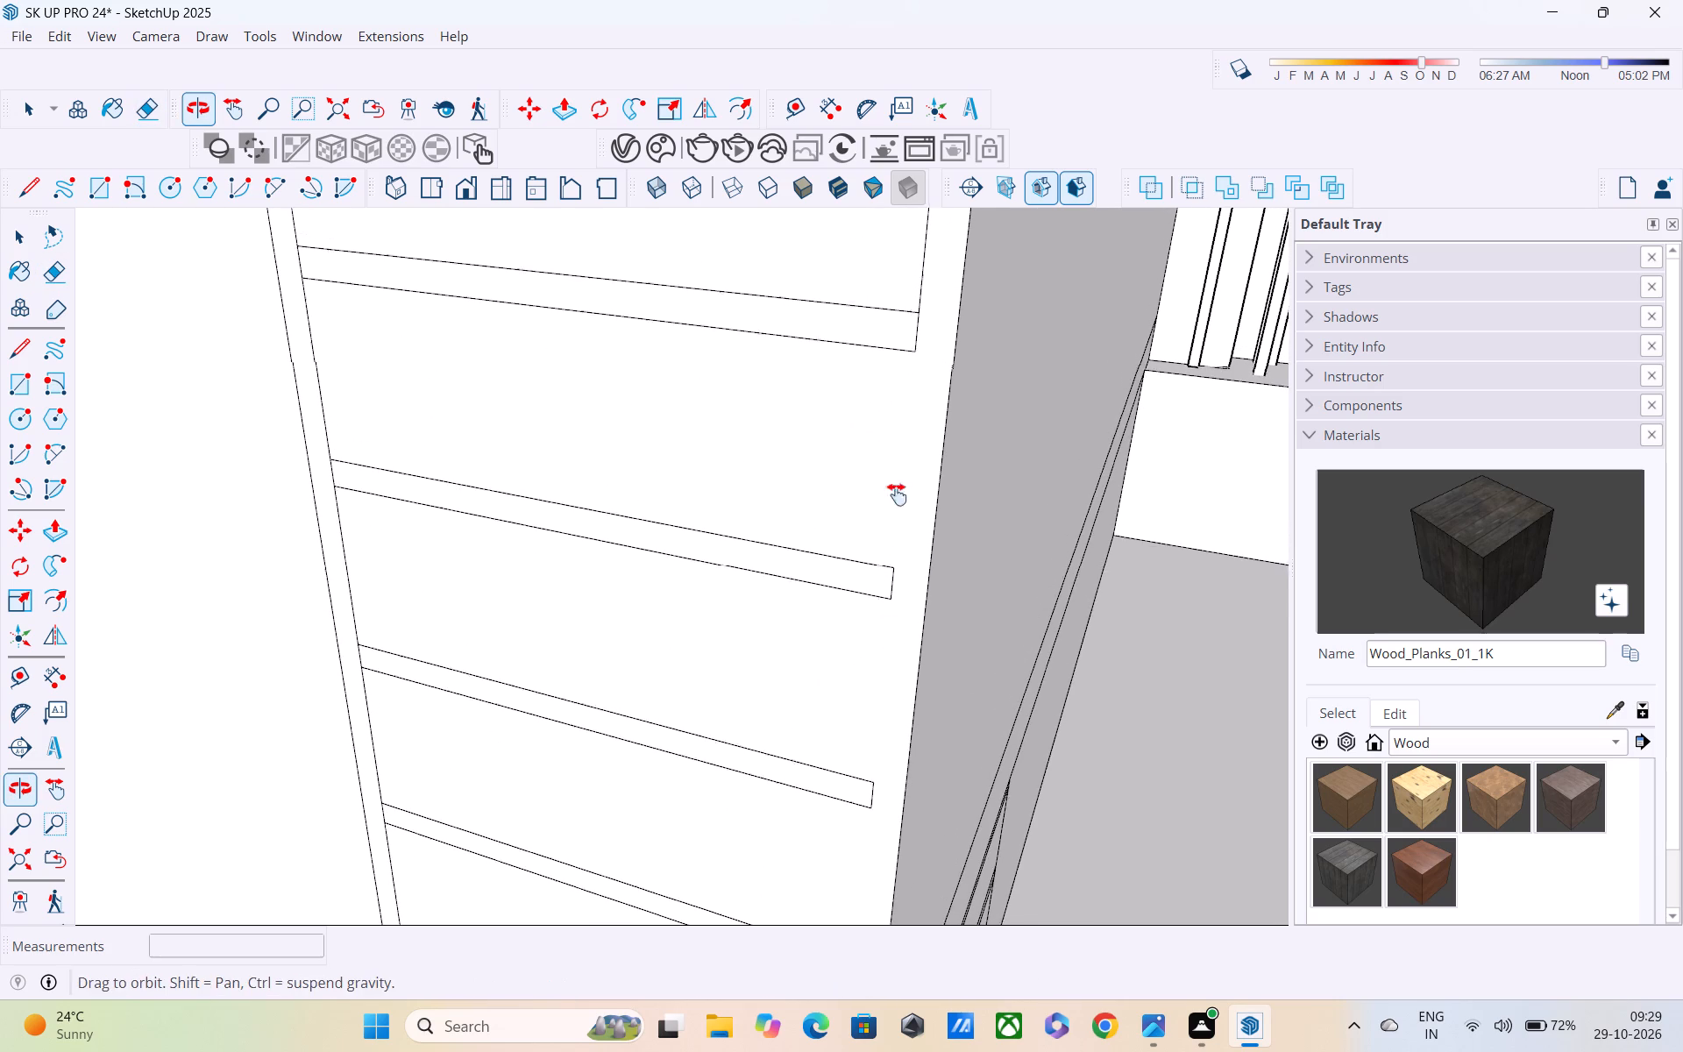
shift+middle_drag(897, 494, 909, 669)
drag(913, 308, 961, 405)
shift+middle_drag(947, 397, 947, 700)
drag(924, 386, 967, 445)
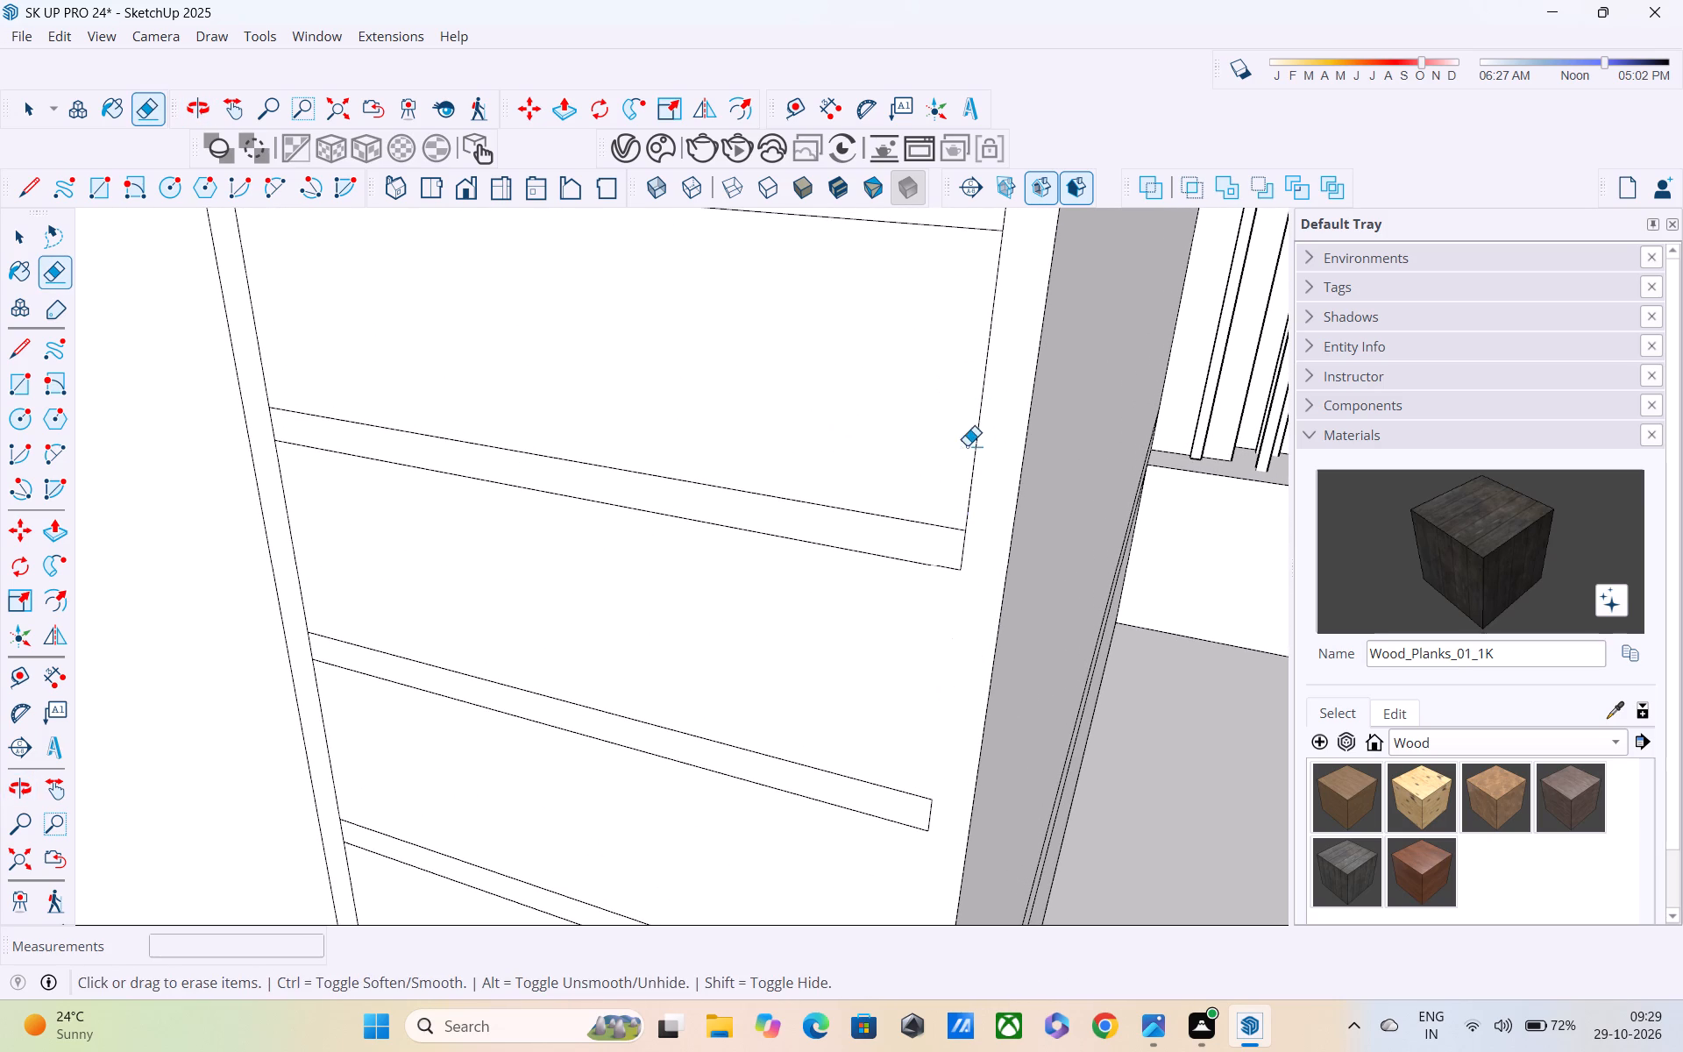
drag(967, 445, 980, 461)
shift+middle_drag(977, 457, 977, 778)
drag(978, 346, 1069, 451)
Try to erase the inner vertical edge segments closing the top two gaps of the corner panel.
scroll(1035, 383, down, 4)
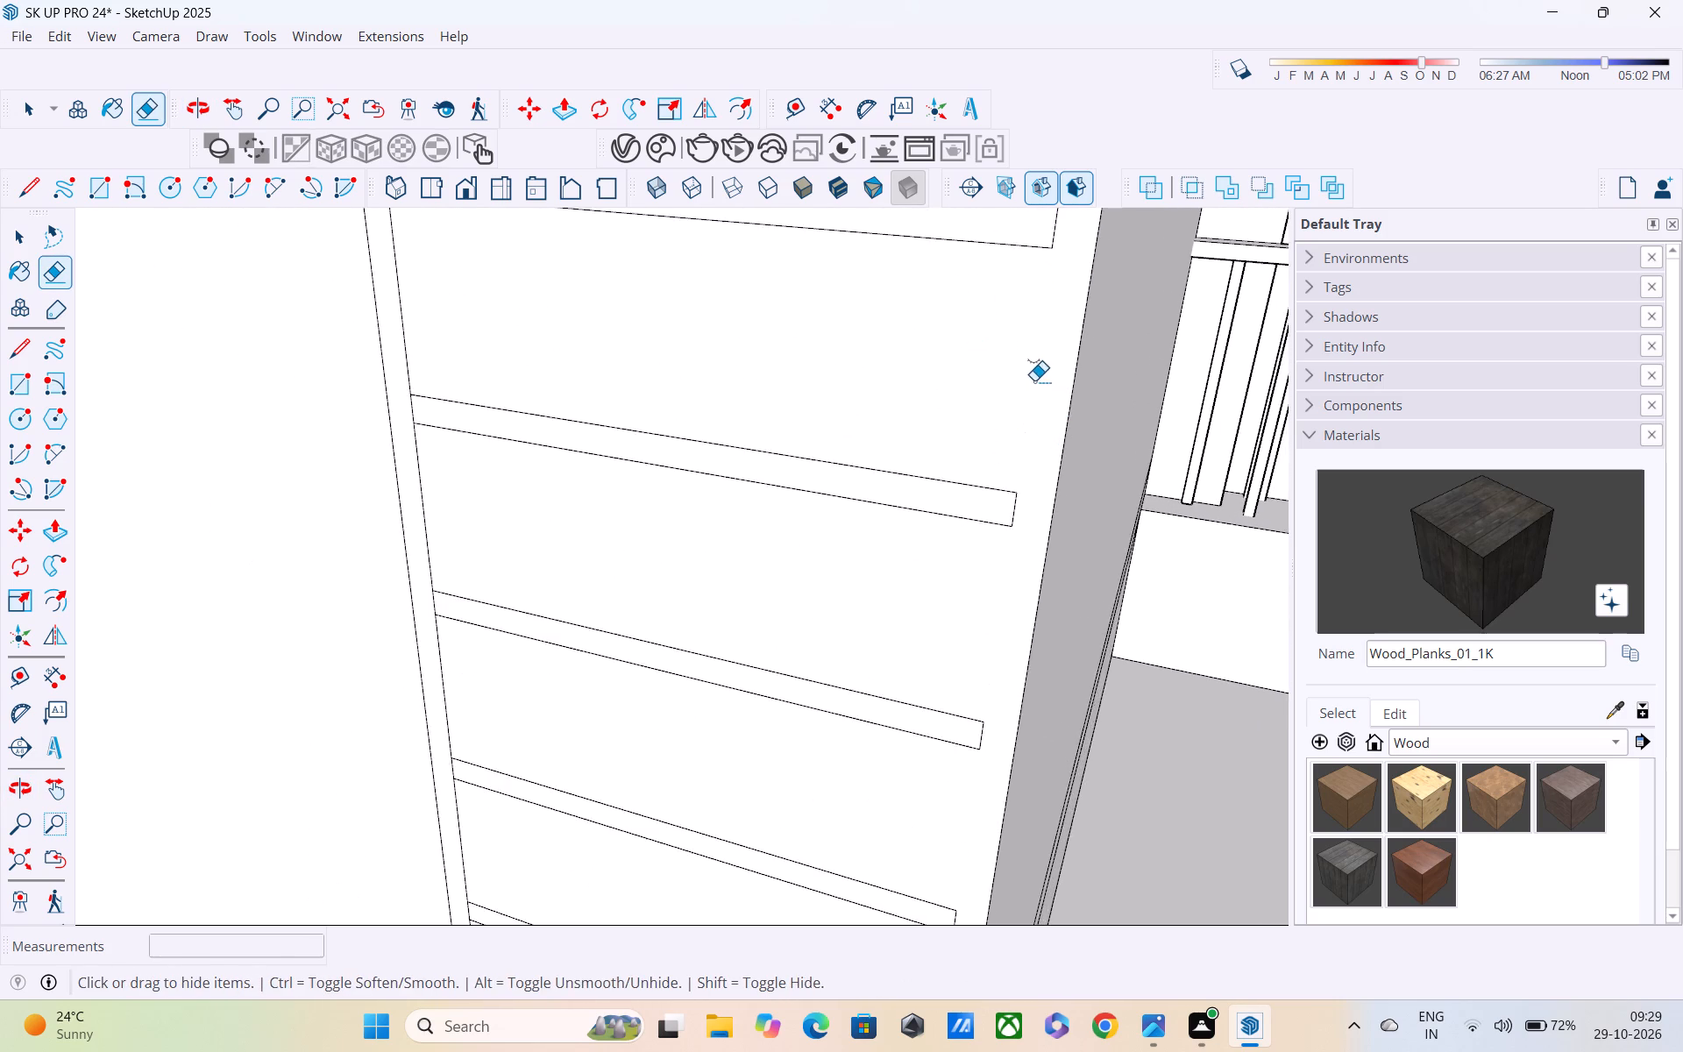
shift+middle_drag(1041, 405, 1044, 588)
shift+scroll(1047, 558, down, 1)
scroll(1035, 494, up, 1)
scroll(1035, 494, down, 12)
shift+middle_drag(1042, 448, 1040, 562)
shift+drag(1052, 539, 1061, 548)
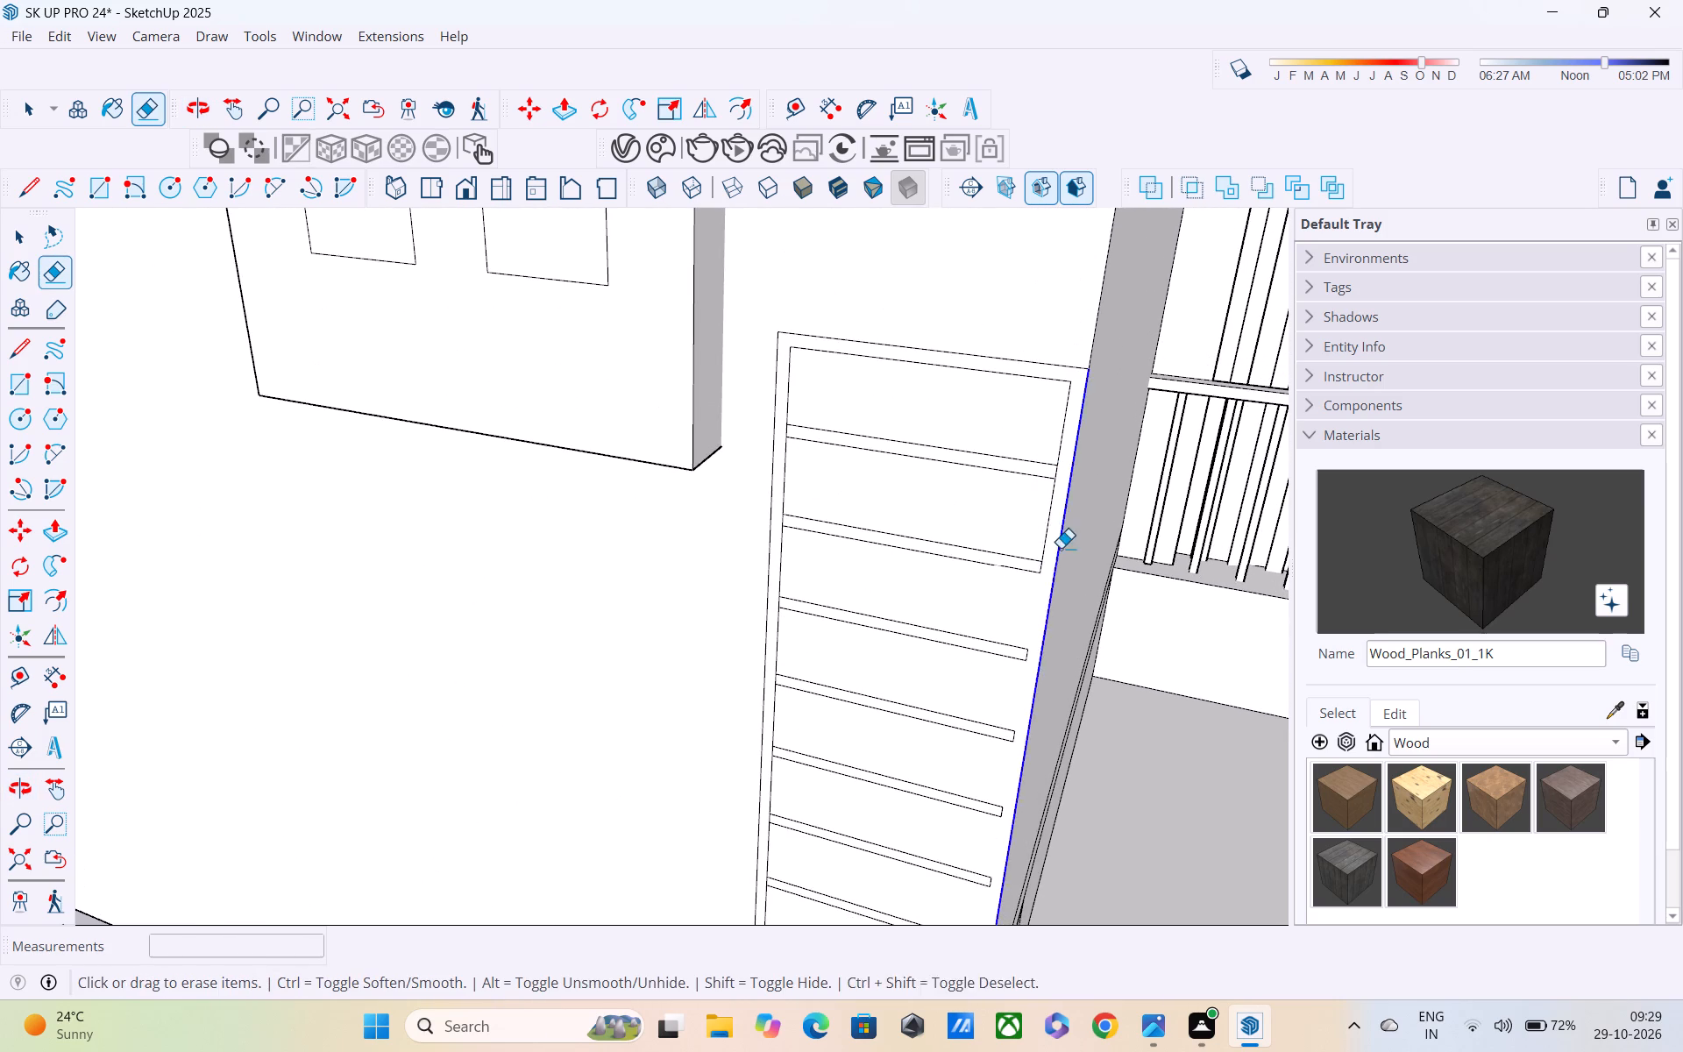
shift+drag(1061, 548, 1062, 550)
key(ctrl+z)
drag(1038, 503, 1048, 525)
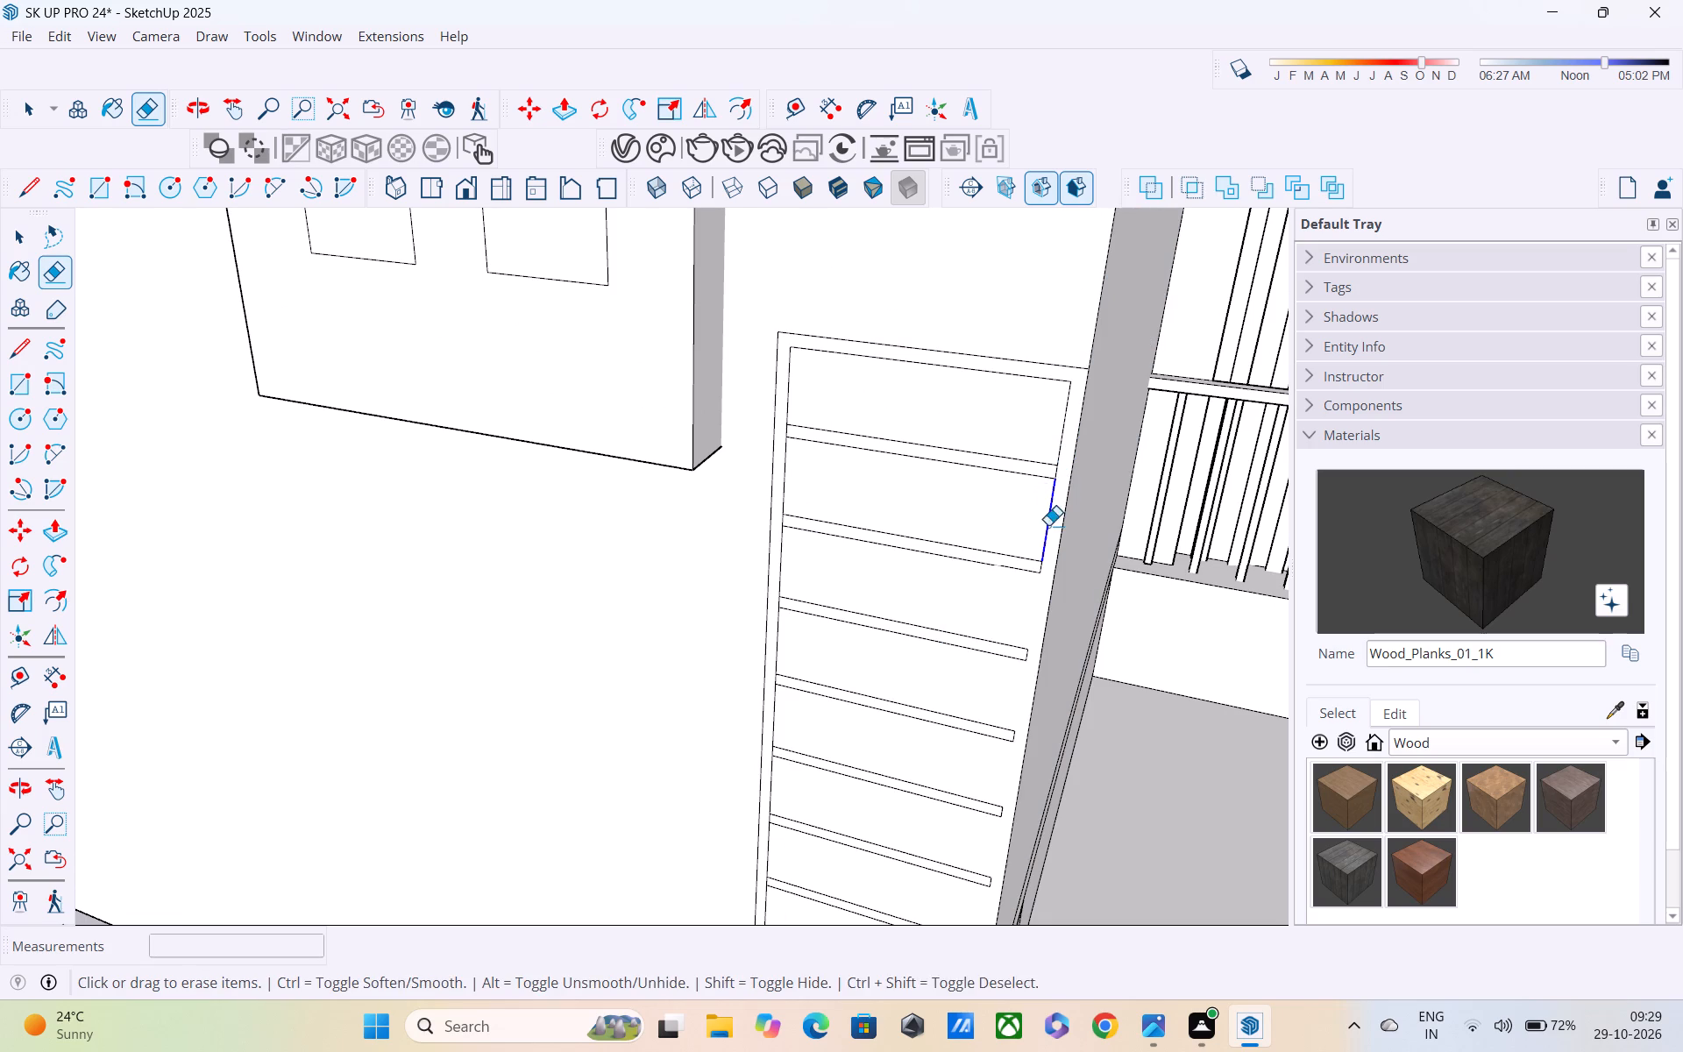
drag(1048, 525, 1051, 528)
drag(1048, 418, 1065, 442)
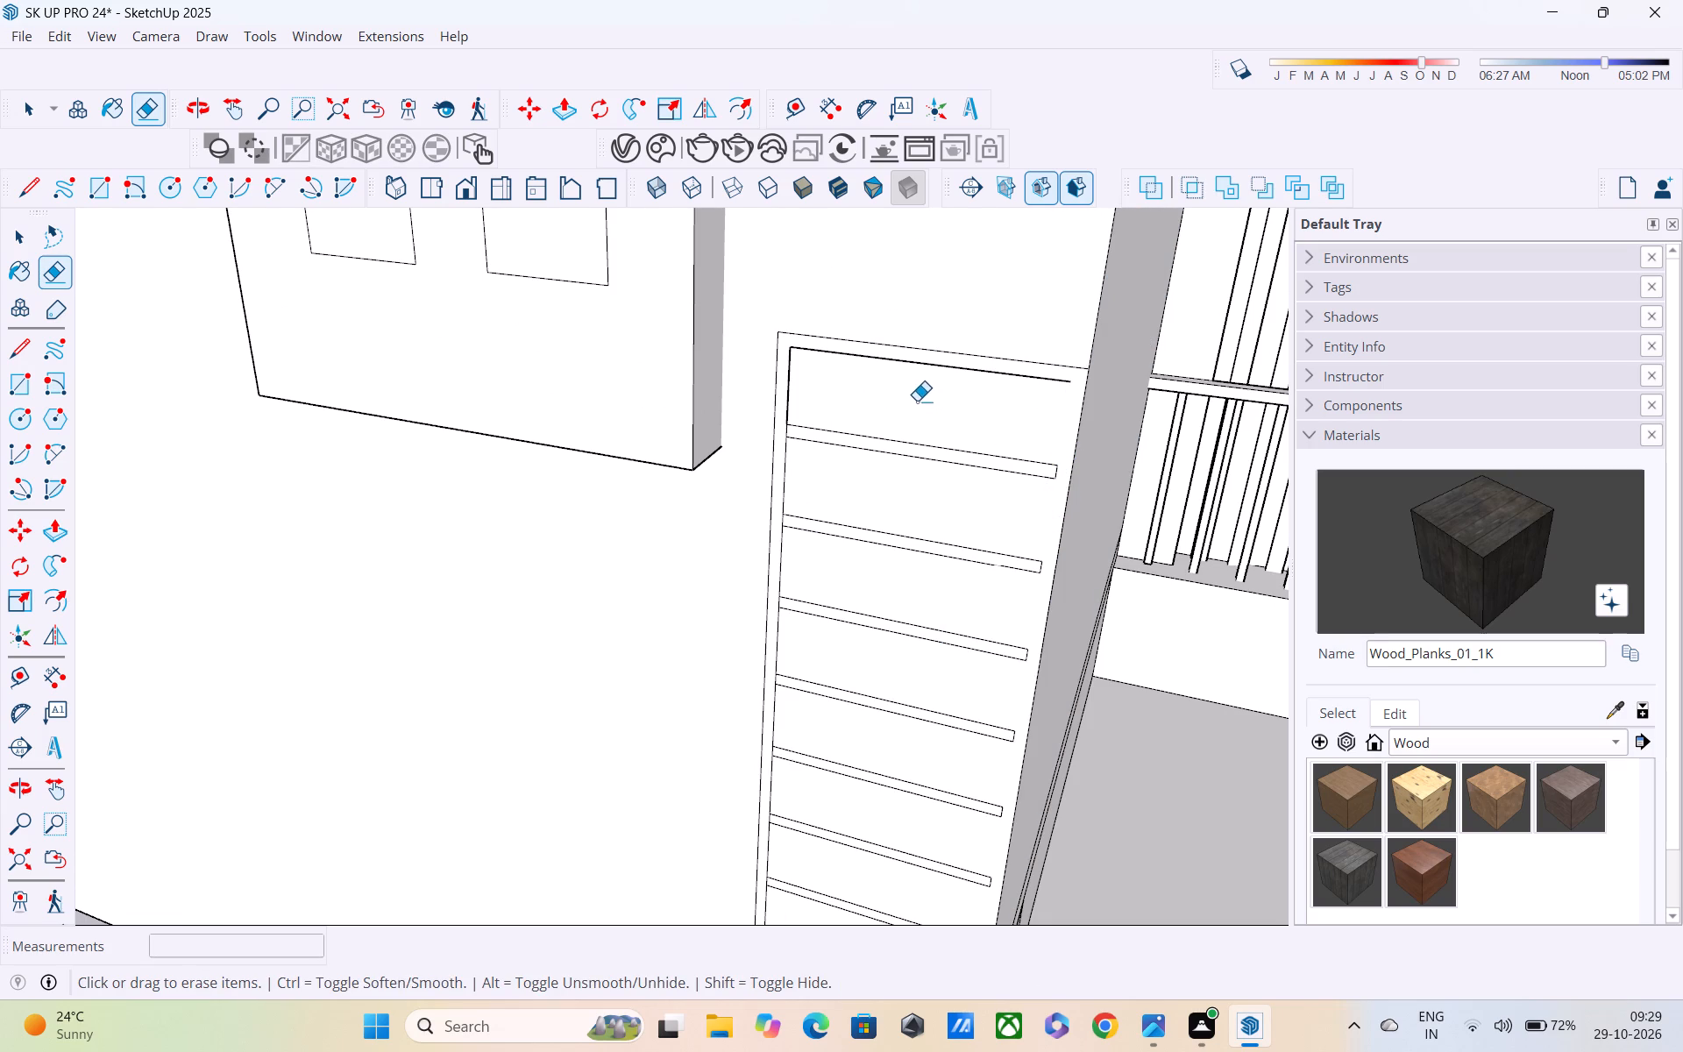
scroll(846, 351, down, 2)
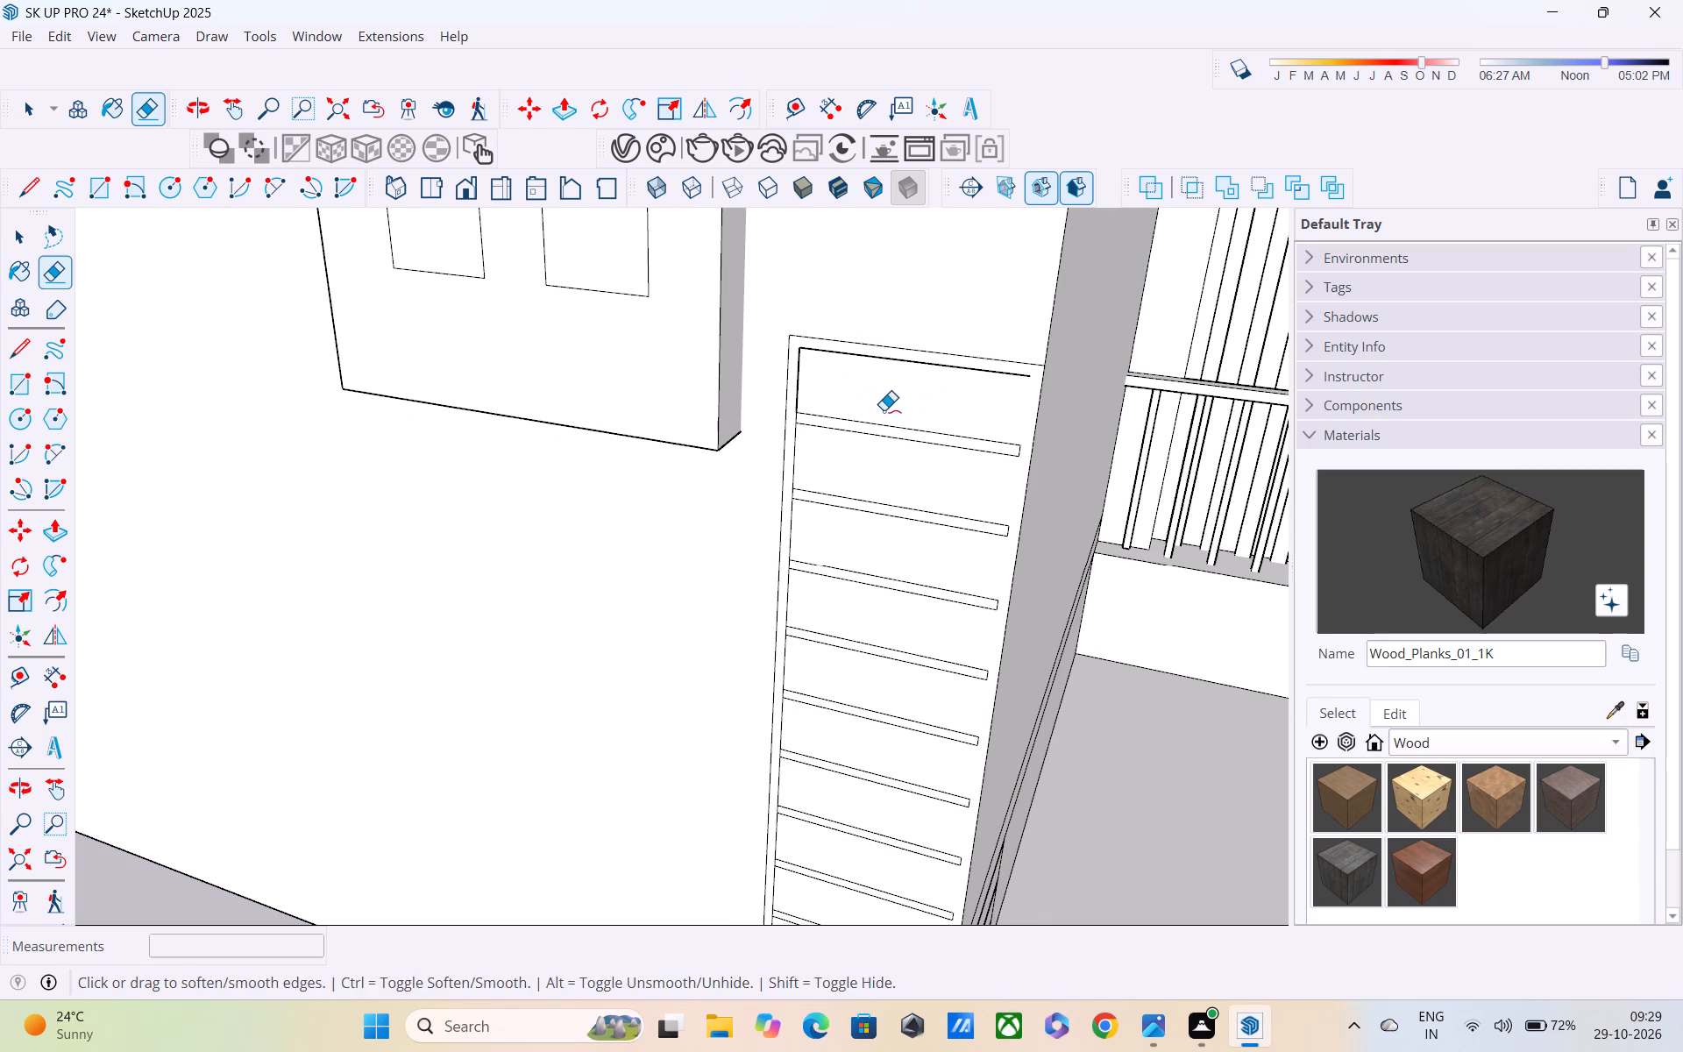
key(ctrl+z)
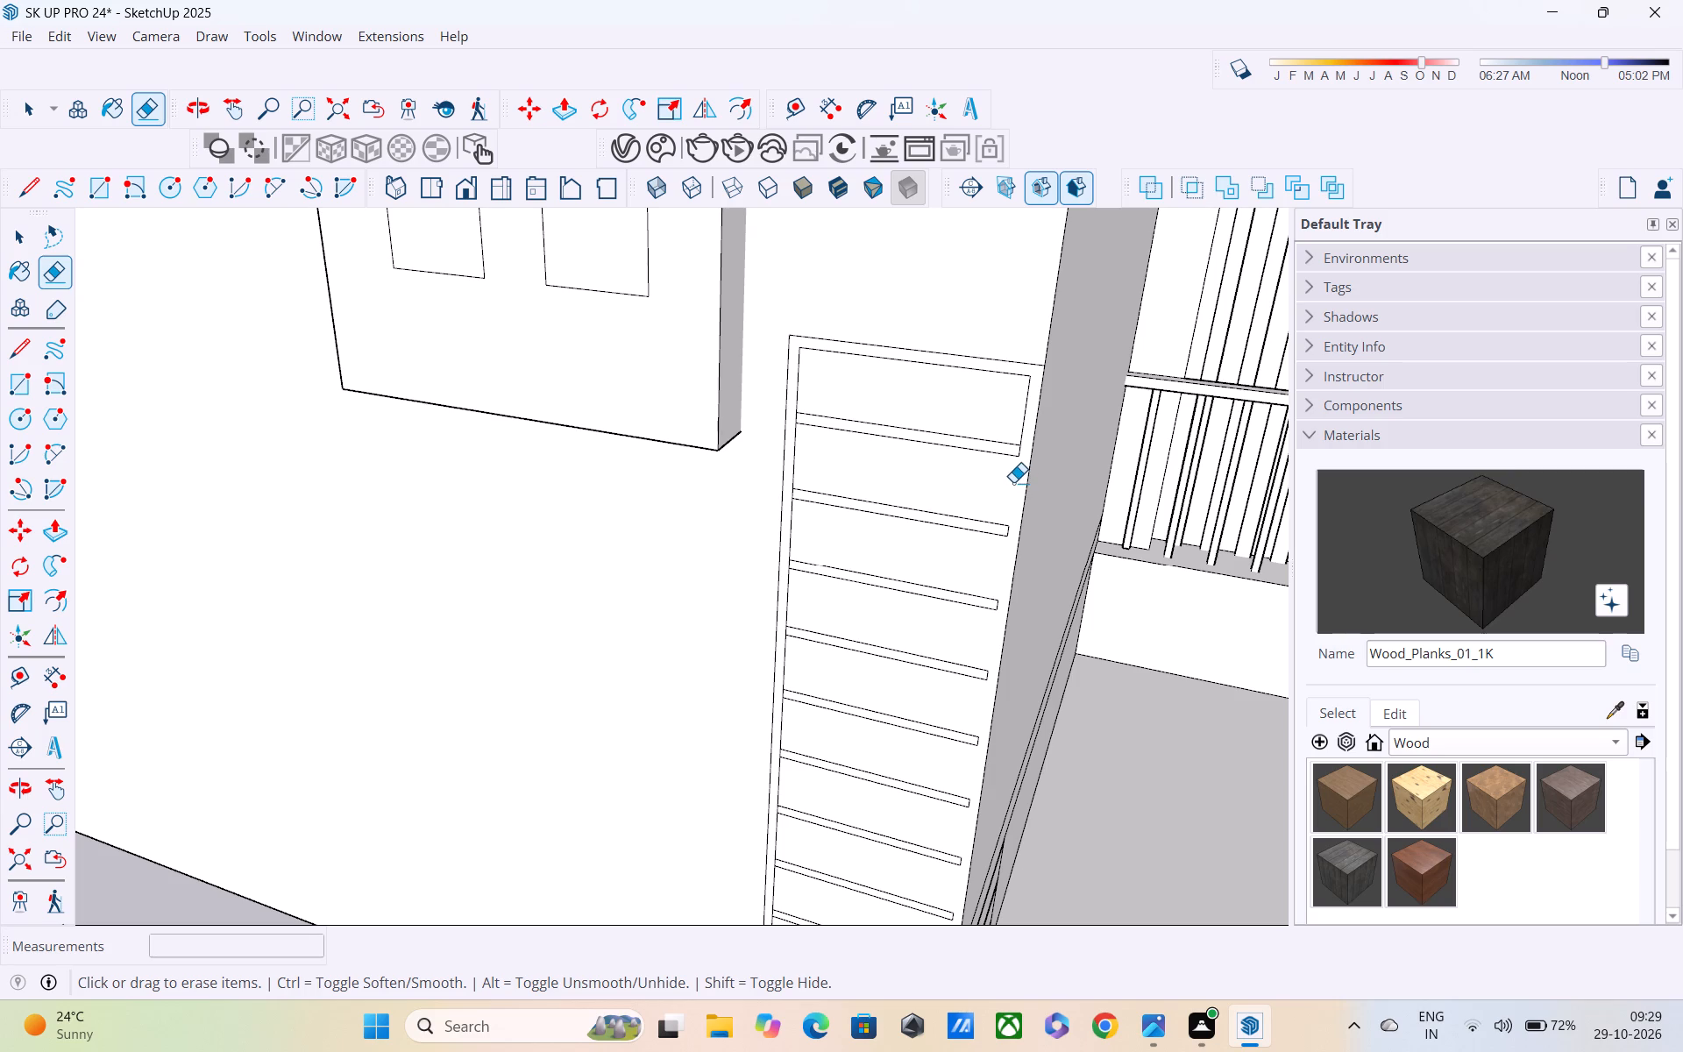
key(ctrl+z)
Undo the erasures along the corner panel's inner vertical edge until the full edge is restored down to the bottom strip.
key(ctrl+z)
key(ctrl+z)
key(ctrl+z)
key(ctrl+z)
key(ctrl+z)
key(ctrl+z)
key(ctrl+z)
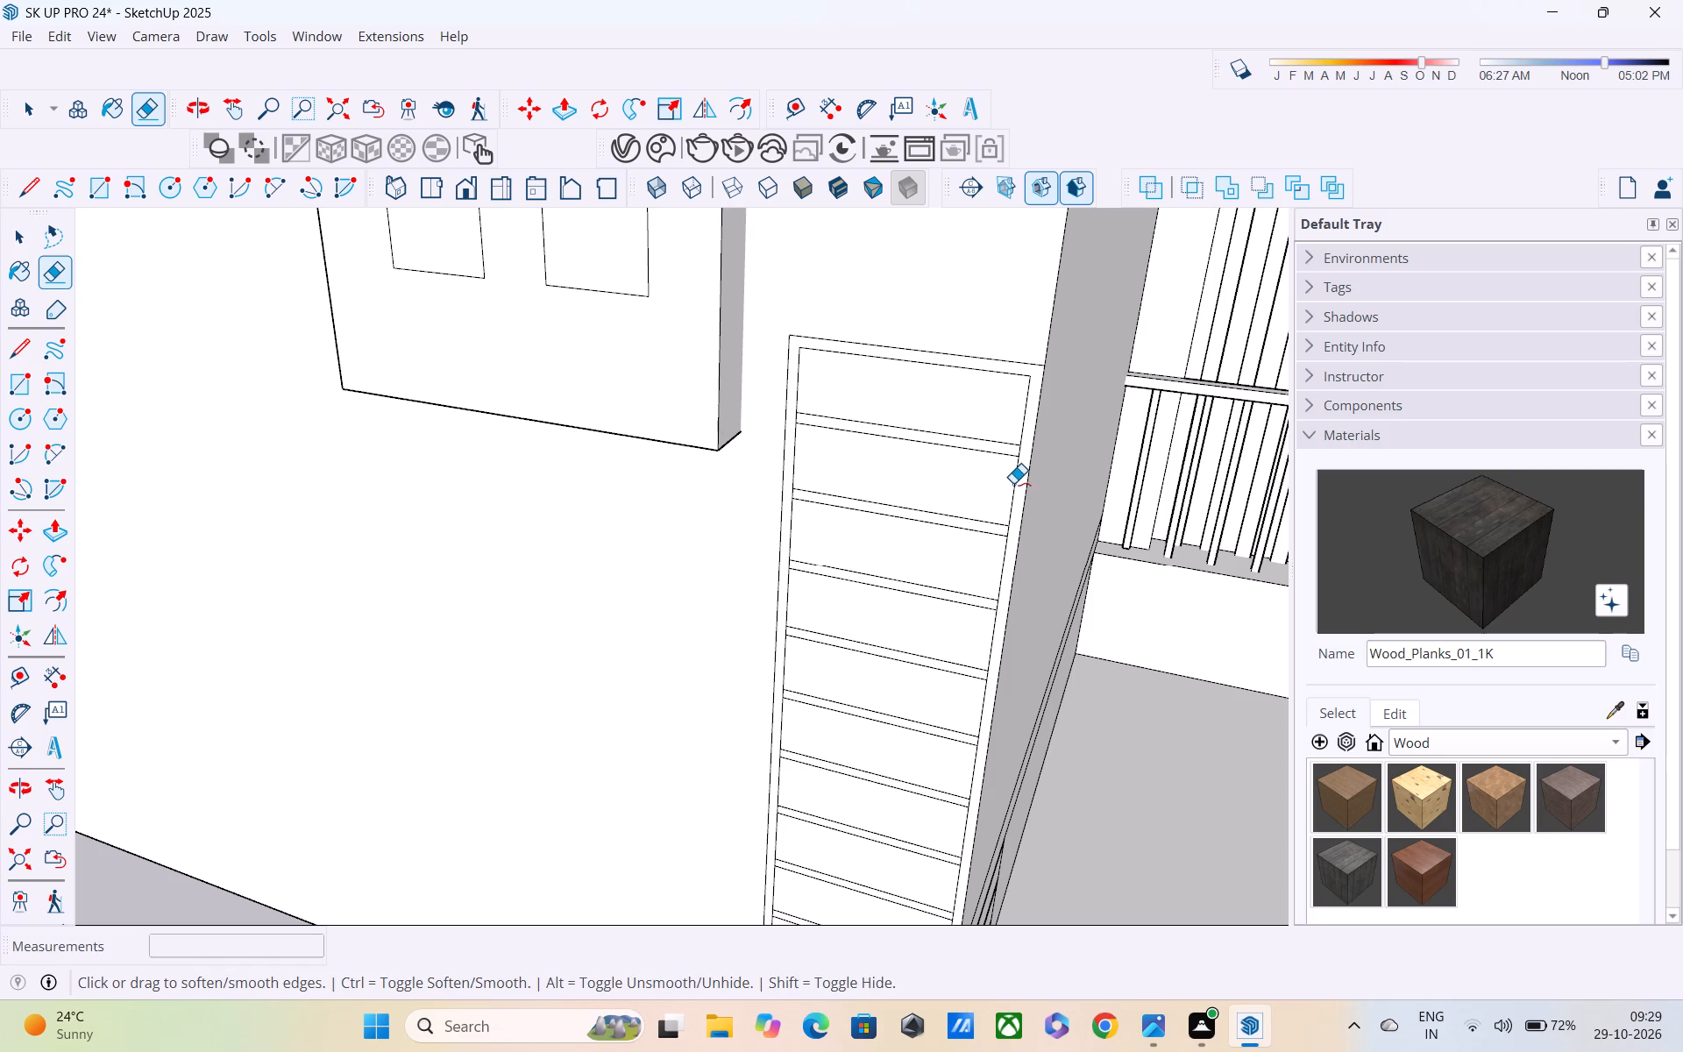
shift+middle_drag(929, 531, 869, 238)
key(ctrl+z)
key(ctrl+z)
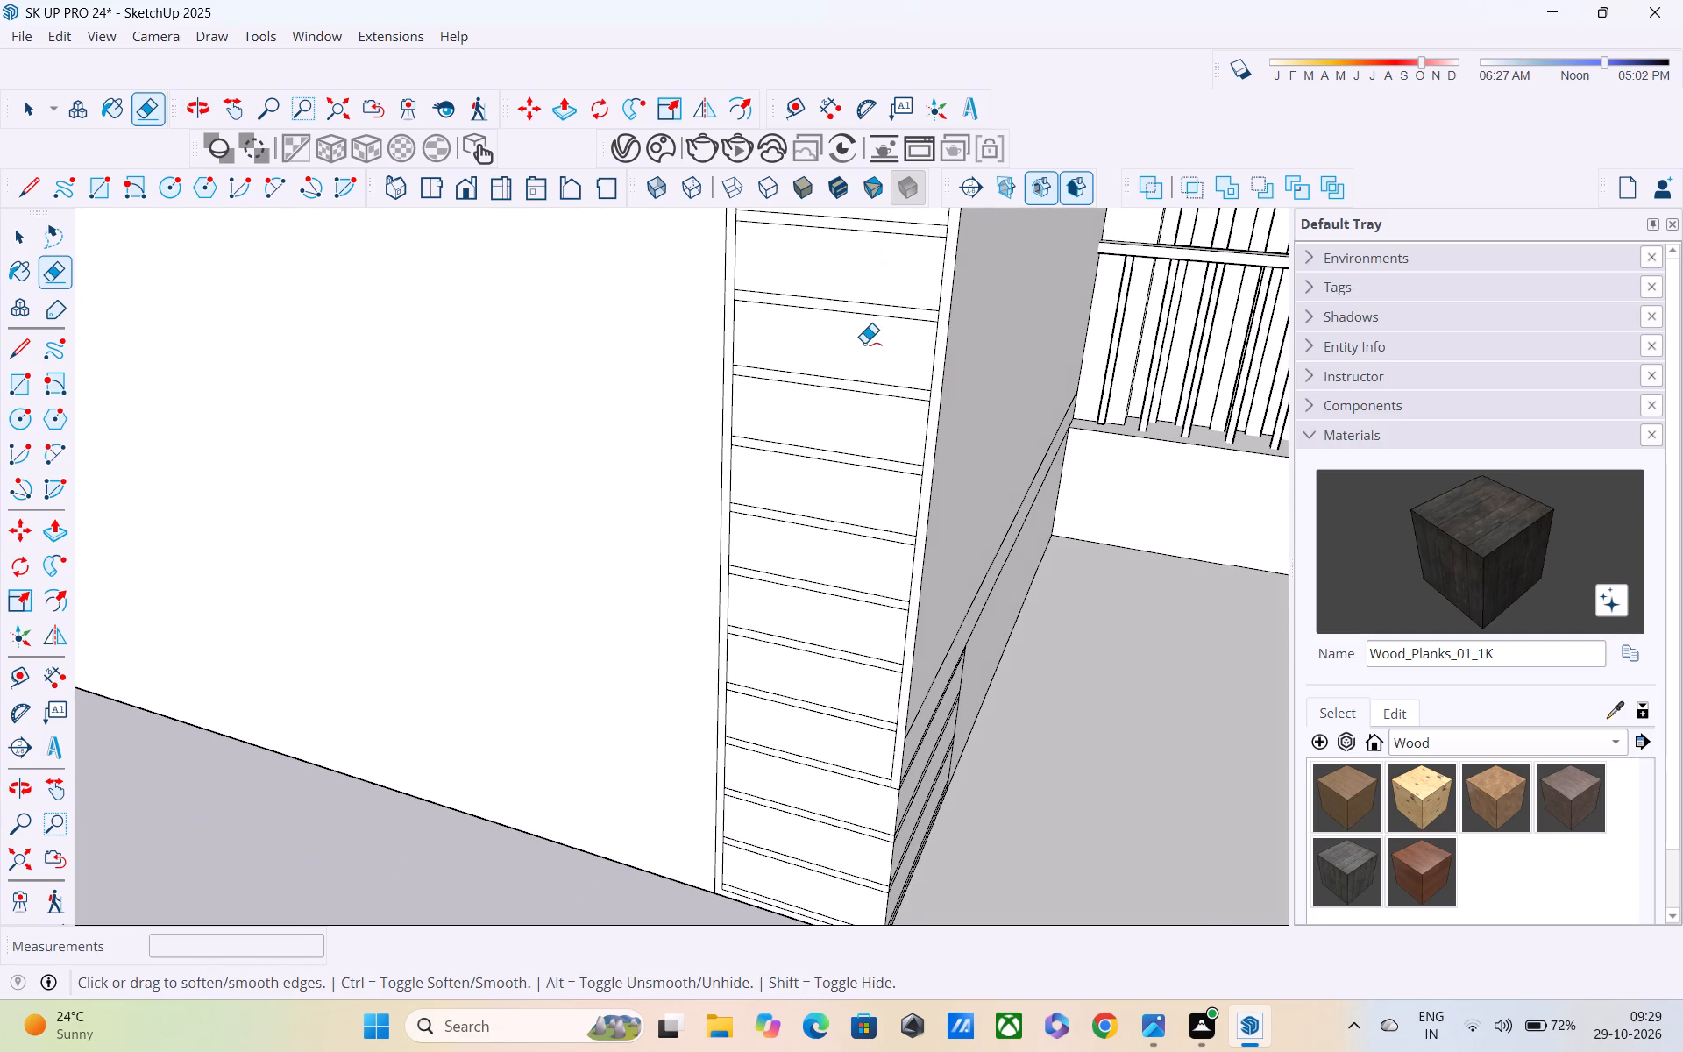
key(ctrl+z)
key(ctrl+z)
key(ctrl+z)
key(ctrl+z)
key(ctrl+z)
key(ctrl+z)
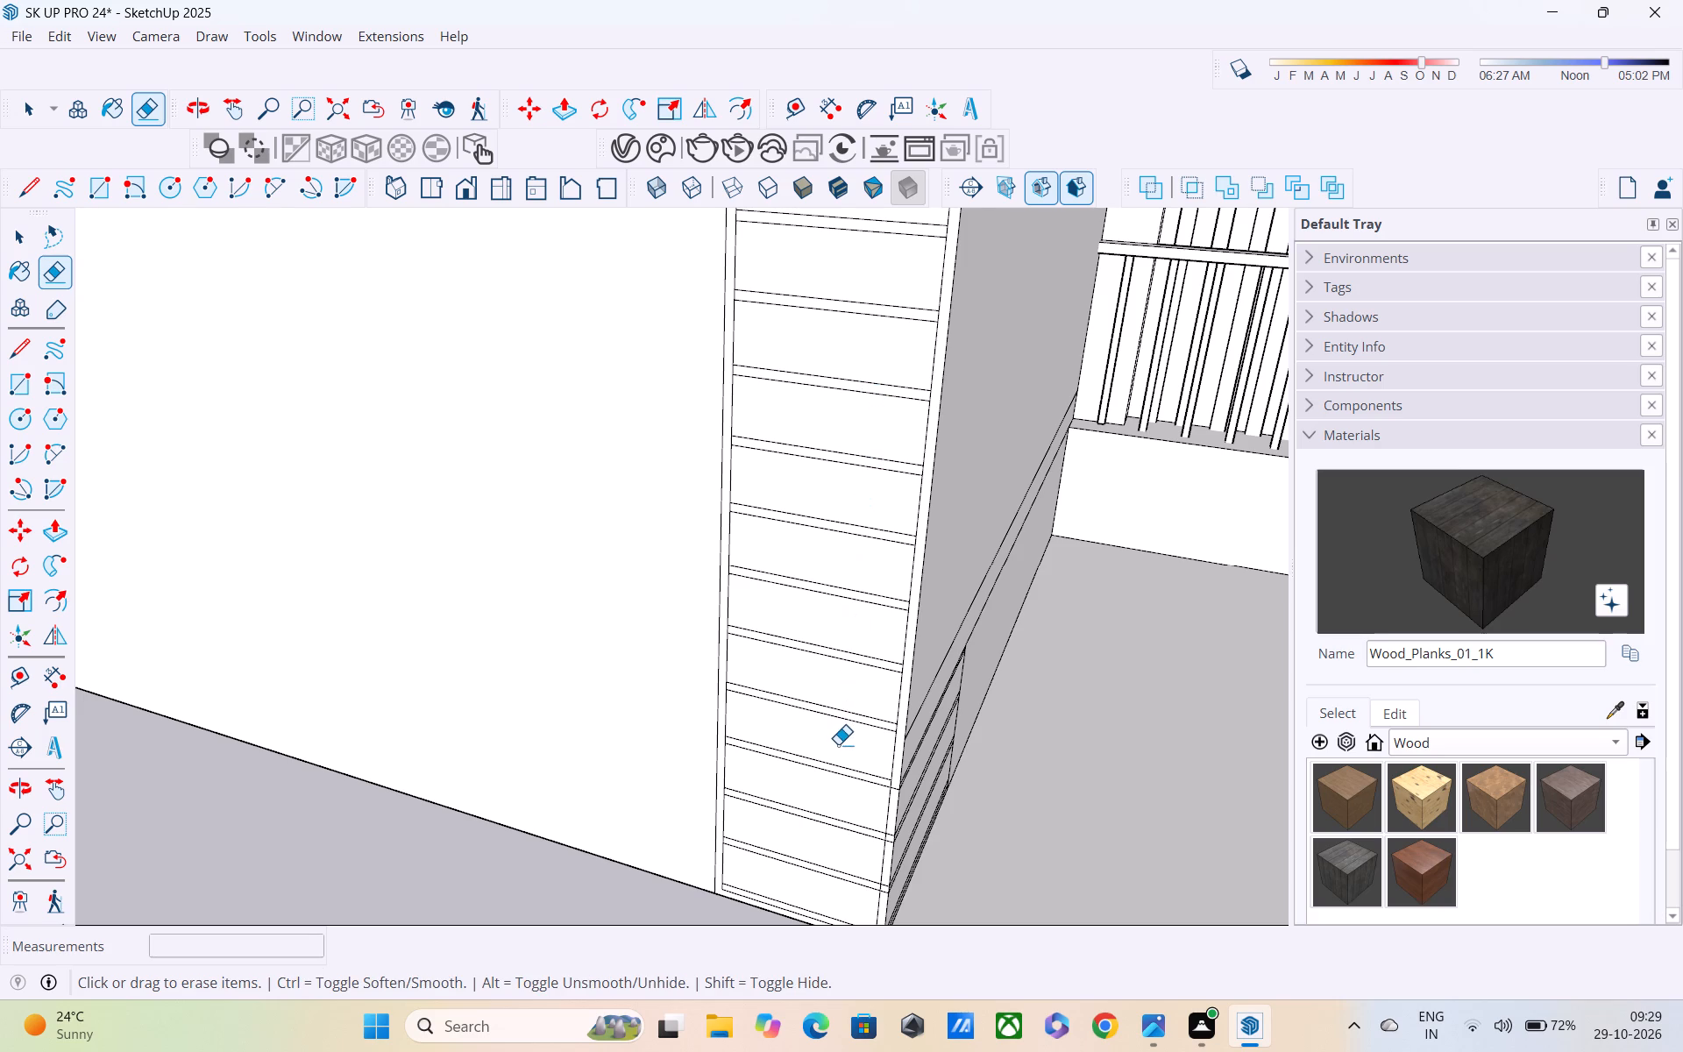
Erase the corner panel's inner vertical edge in the three gaps between its second and fifth strips from the bottom.
middle_drag(818, 730, 775, 636)
scroll(796, 750, up, 3)
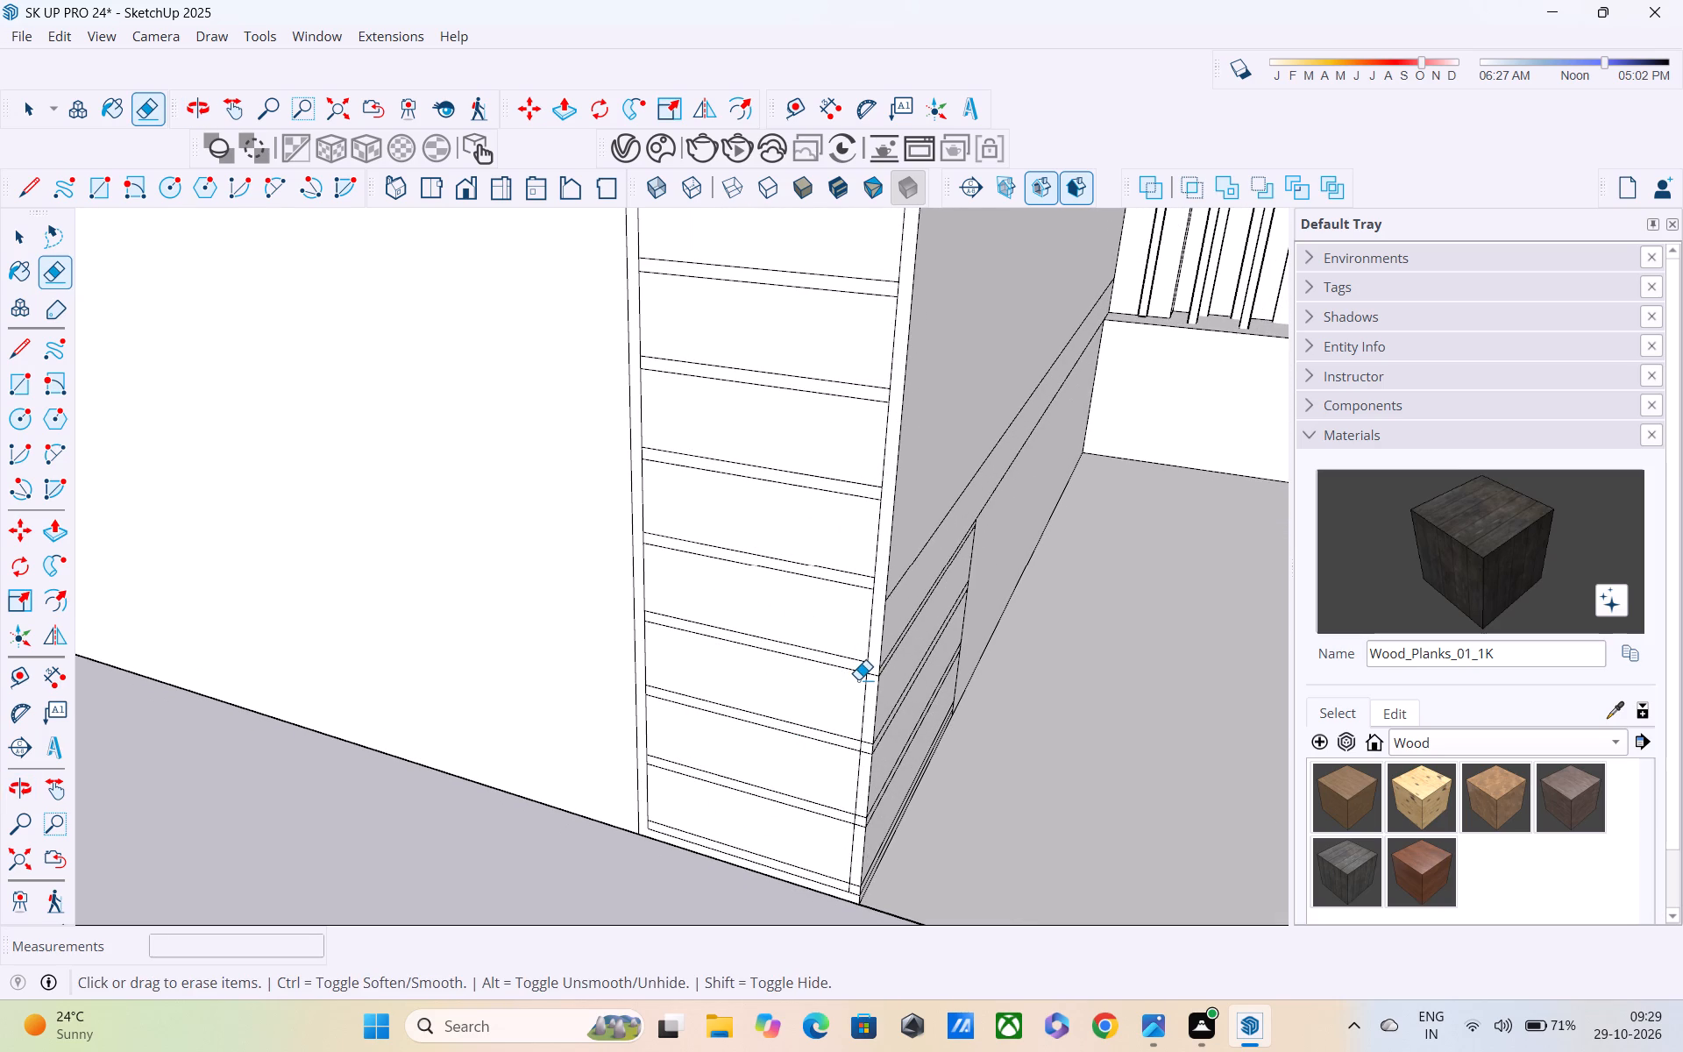
drag(858, 685, 867, 694)
middle_drag(865, 705, 861, 539)
drag(863, 544, 864, 545)
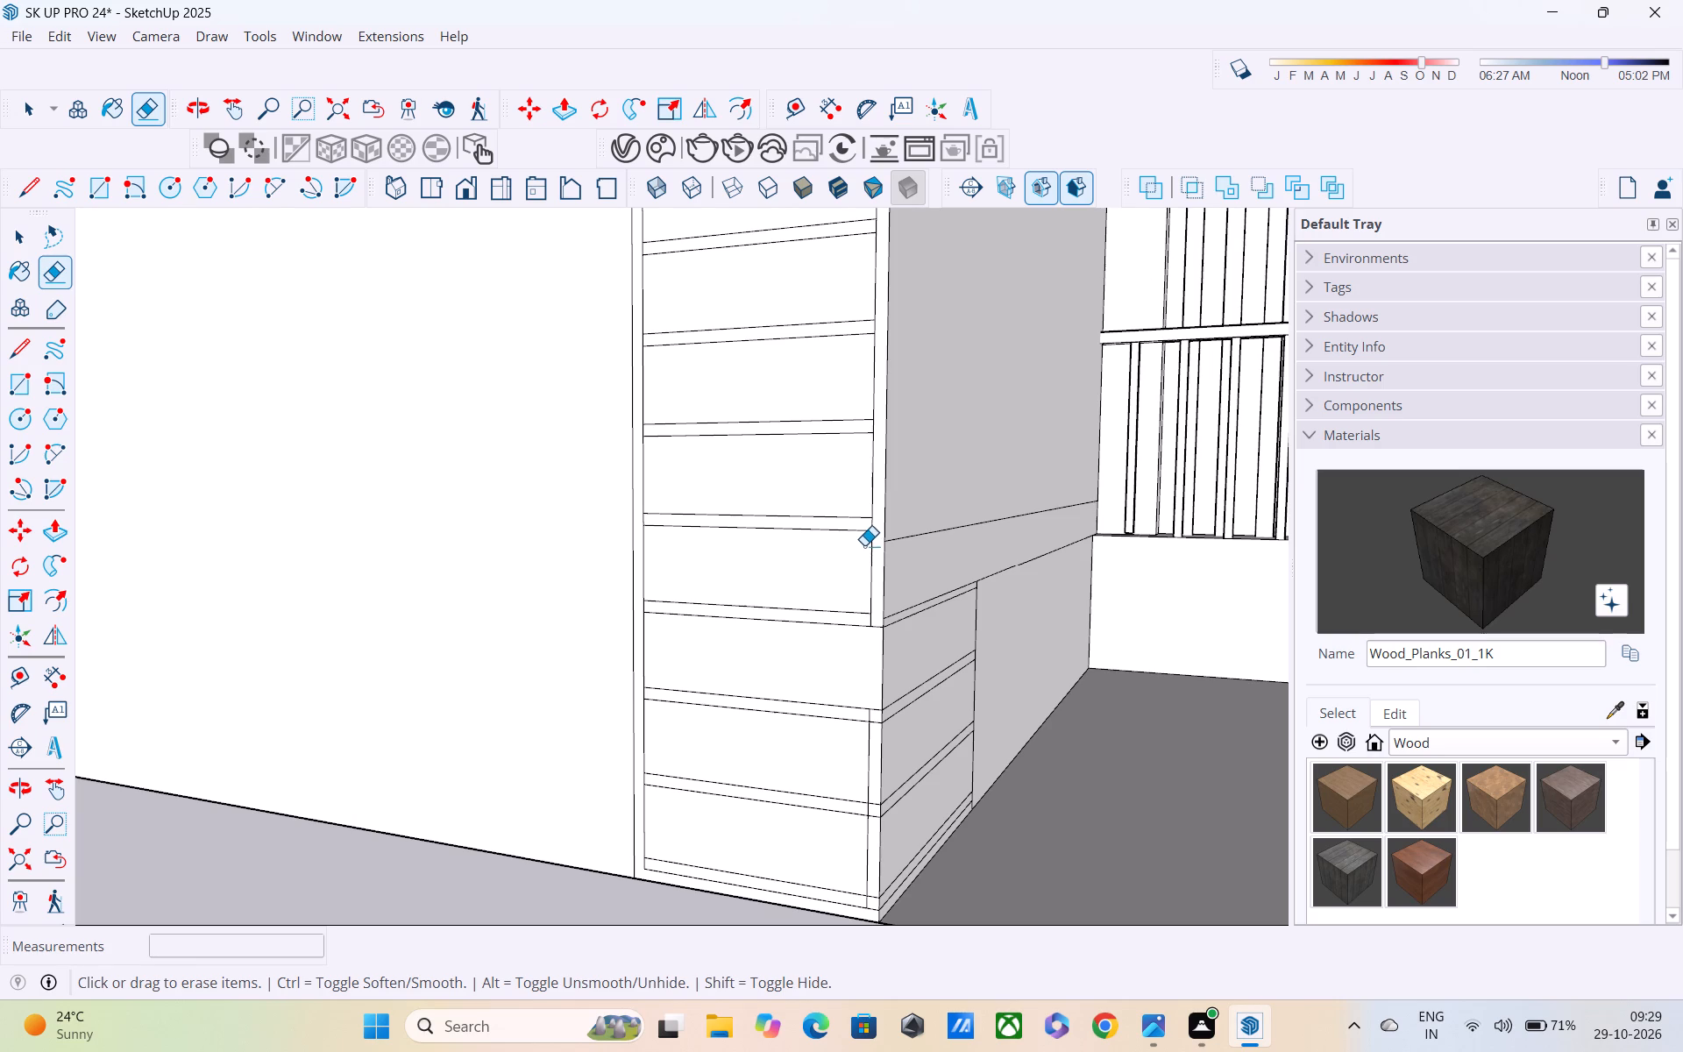
drag(864, 545, 871, 561)
middle_drag(873, 595, 868, 507)
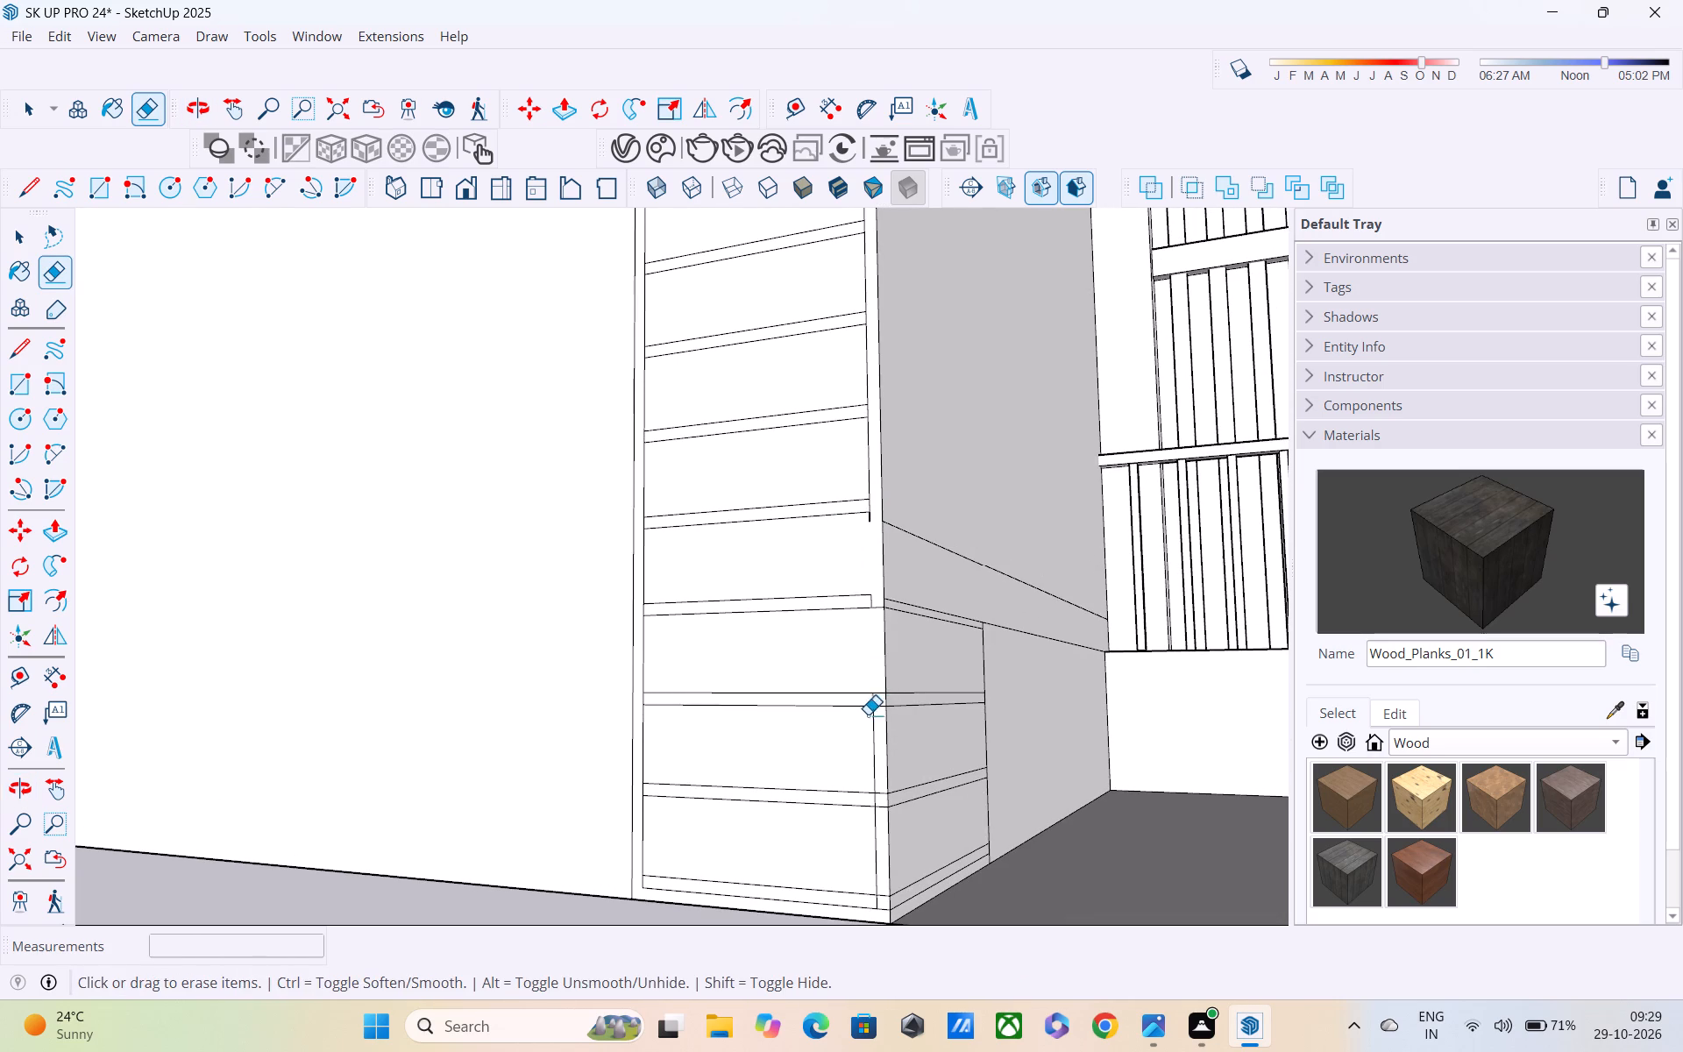
drag(861, 743, 865, 764)
drag(862, 758, 878, 772)
Erase the end segments of the corner panel's three lowest strips and the inner edge in the lowest gap, opening them to the corner.
scroll(876, 722, up, 7)
drag(868, 693, 875, 701)
shift+middle_drag(870, 784, 861, 500)
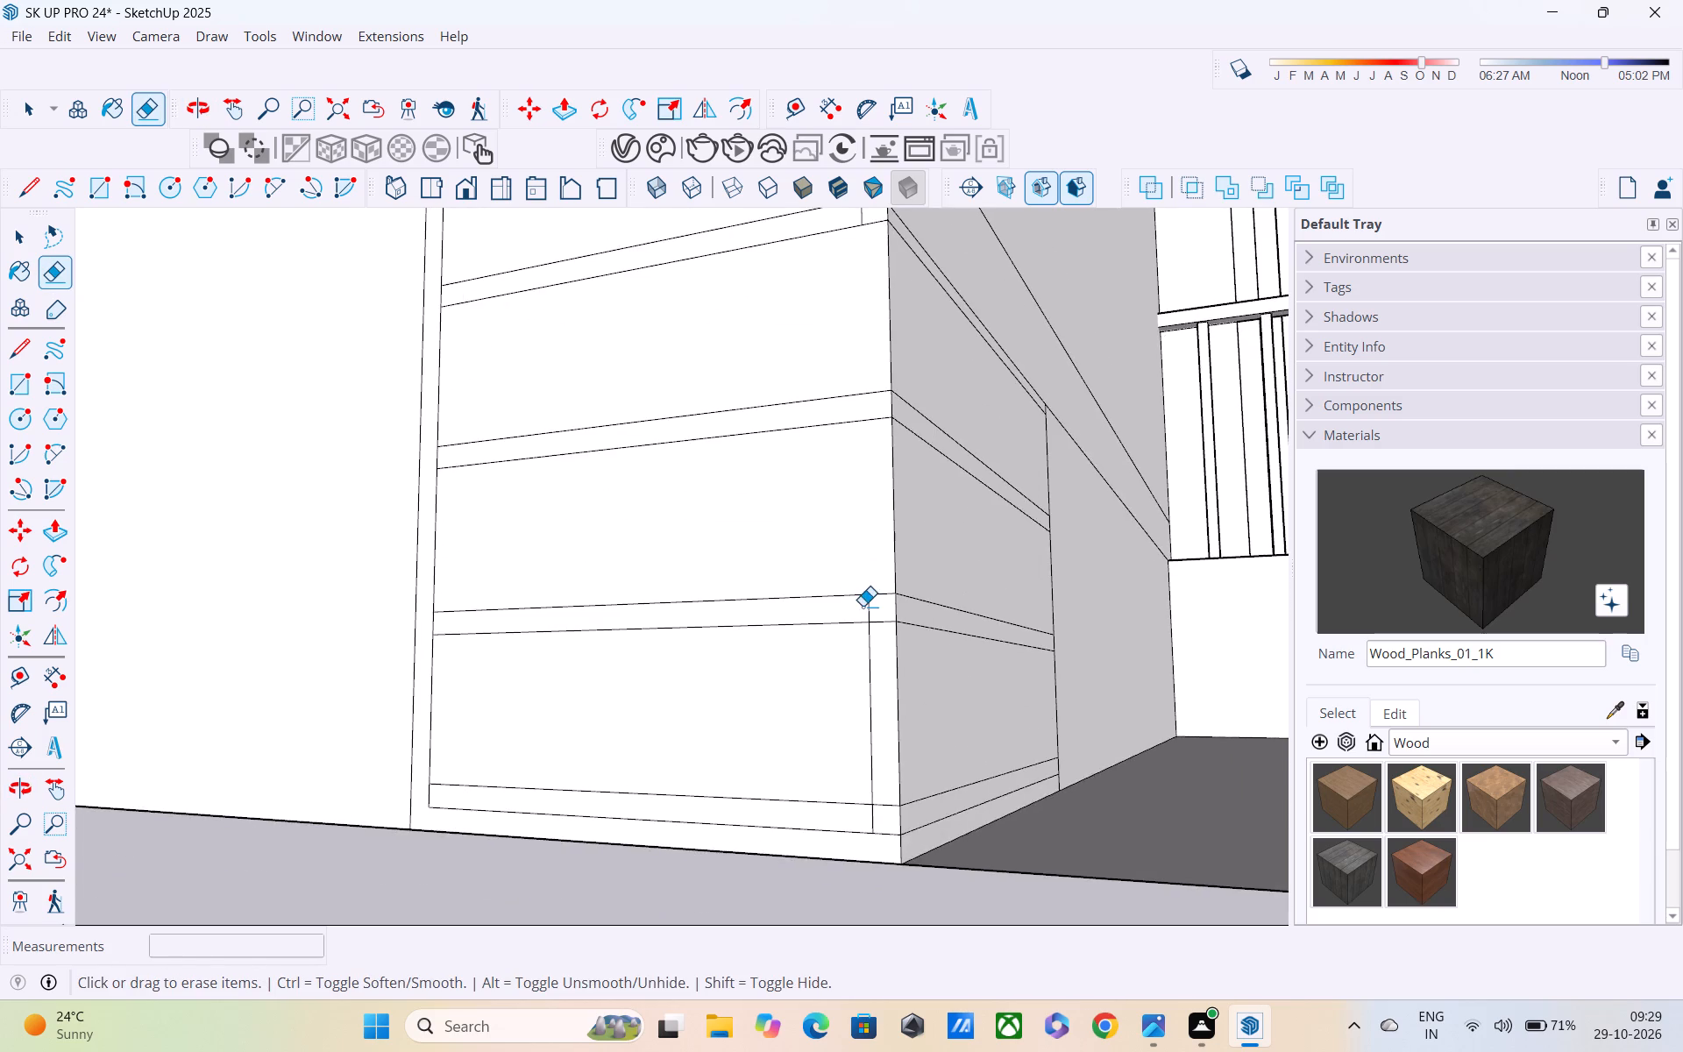
scroll(863, 606, up, 4)
drag(863, 610, 885, 626)
drag(866, 722, 881, 753)
scroll(859, 719, down, 5)
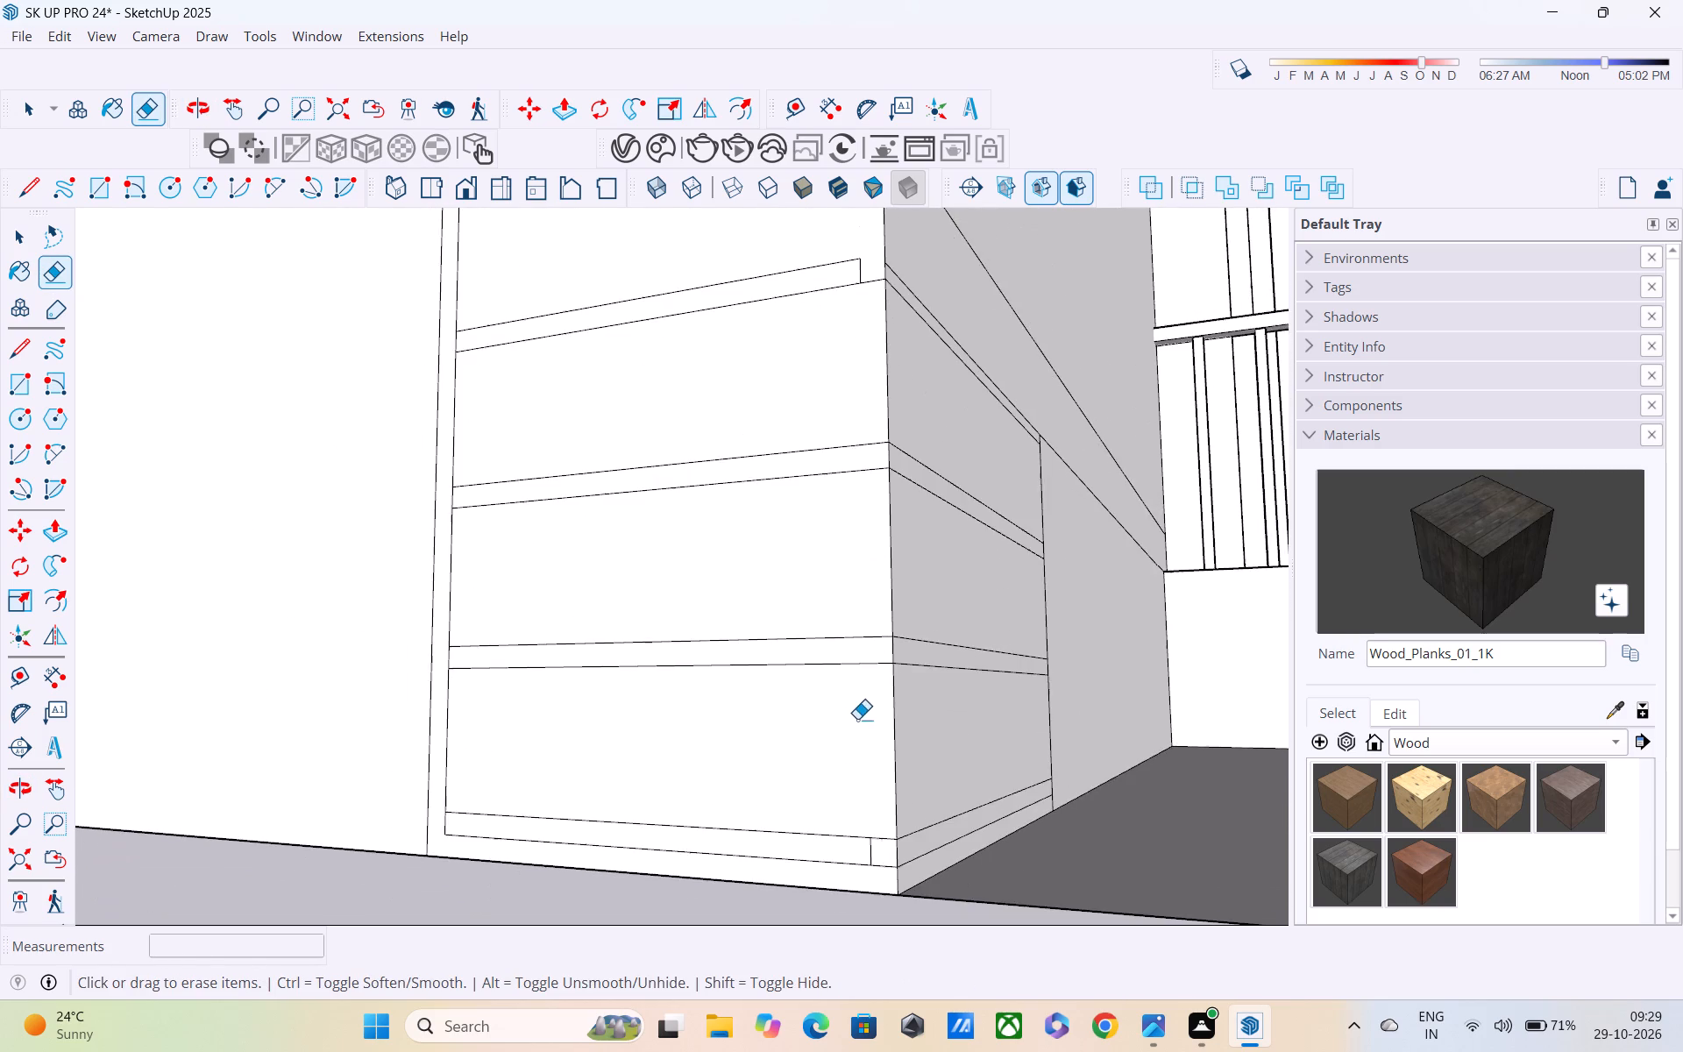
middle_drag(847, 713, 860, 753)
scroll(863, 819, up, 4)
drag(865, 886, 884, 899)
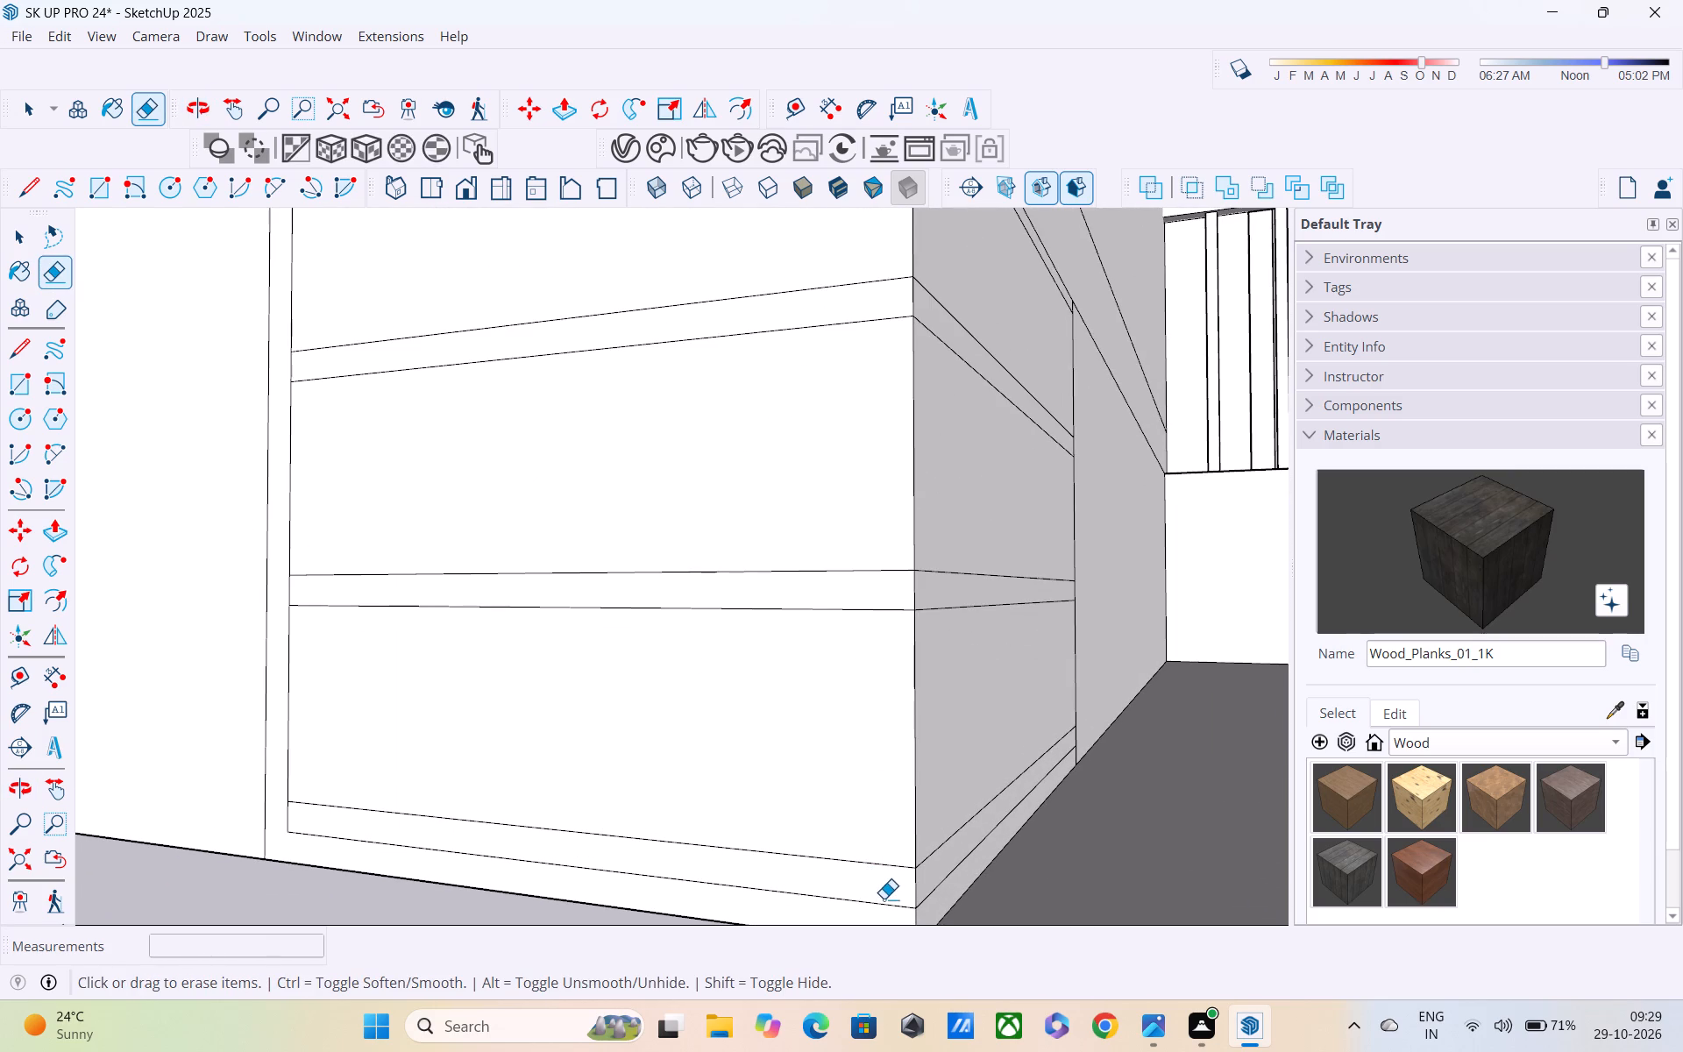
Redraw the inner vertical edge from below the fifth strip from the bottom down to the fourth strip's lower edge, about 6 11/16" long.
scroll(848, 821, down, 7)
scroll(808, 702, up, 1)
shift+middle_drag(818, 700, 837, 849)
scroll(860, 471, up, 3)
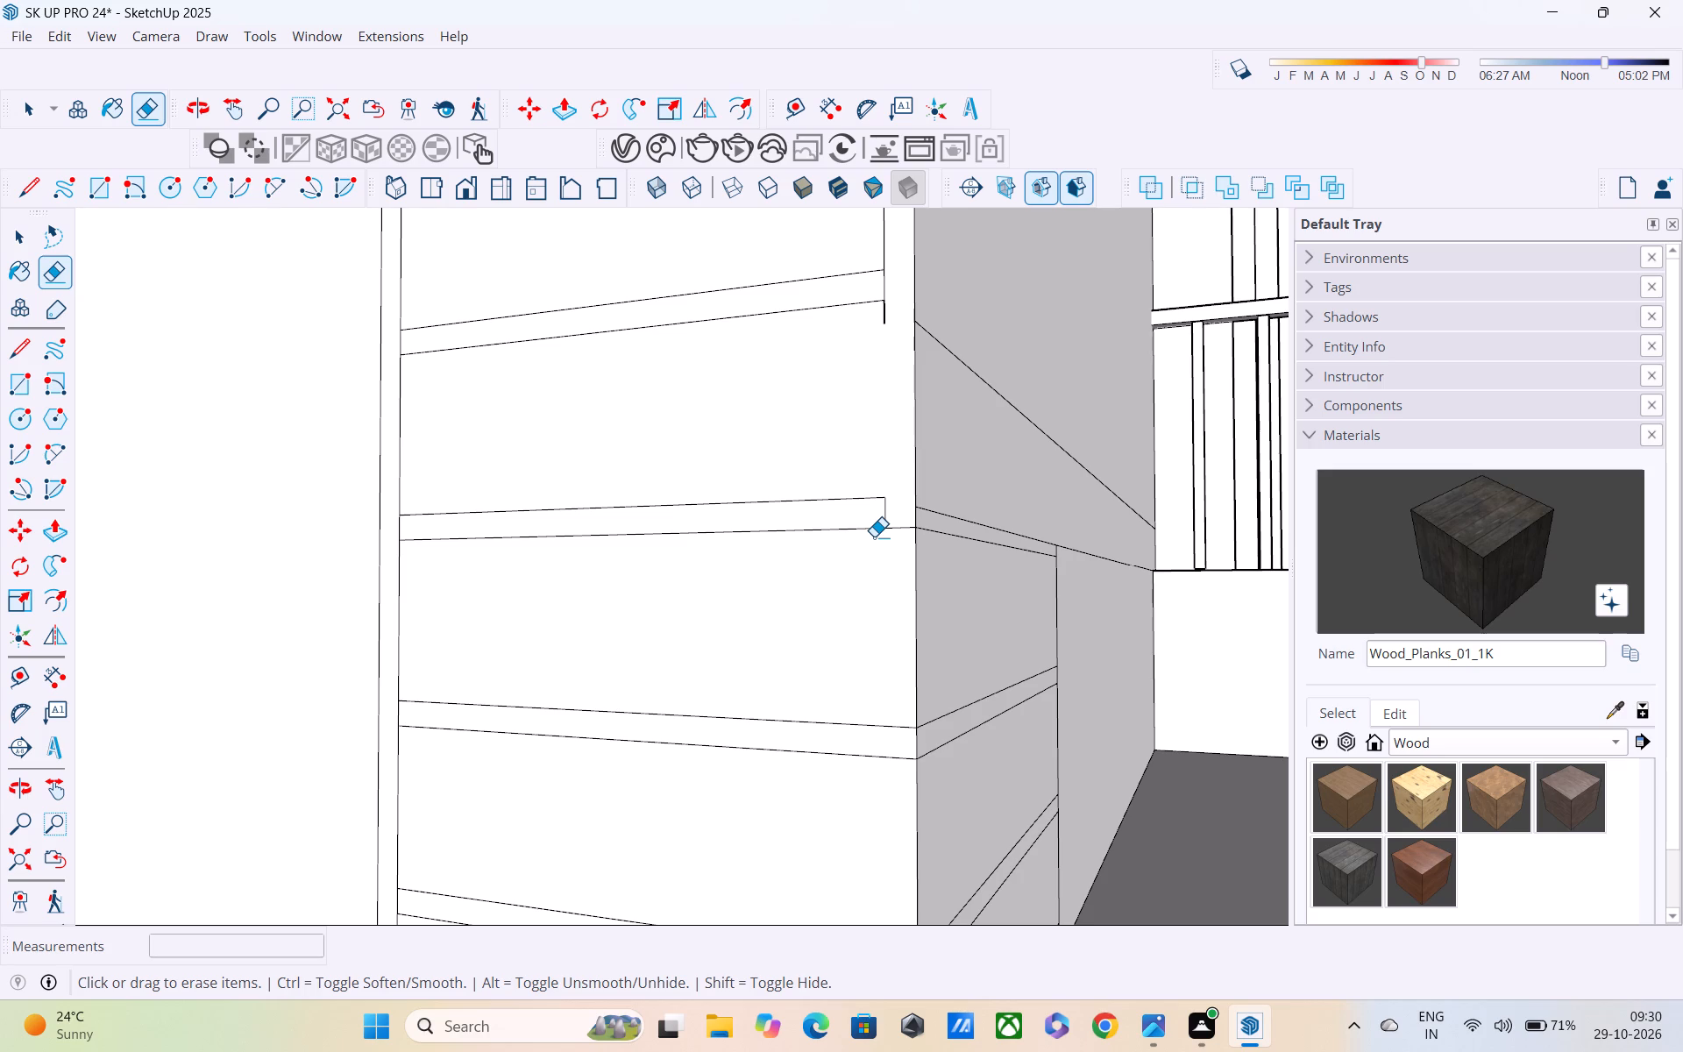
middle_drag(874, 537, 638, 656)
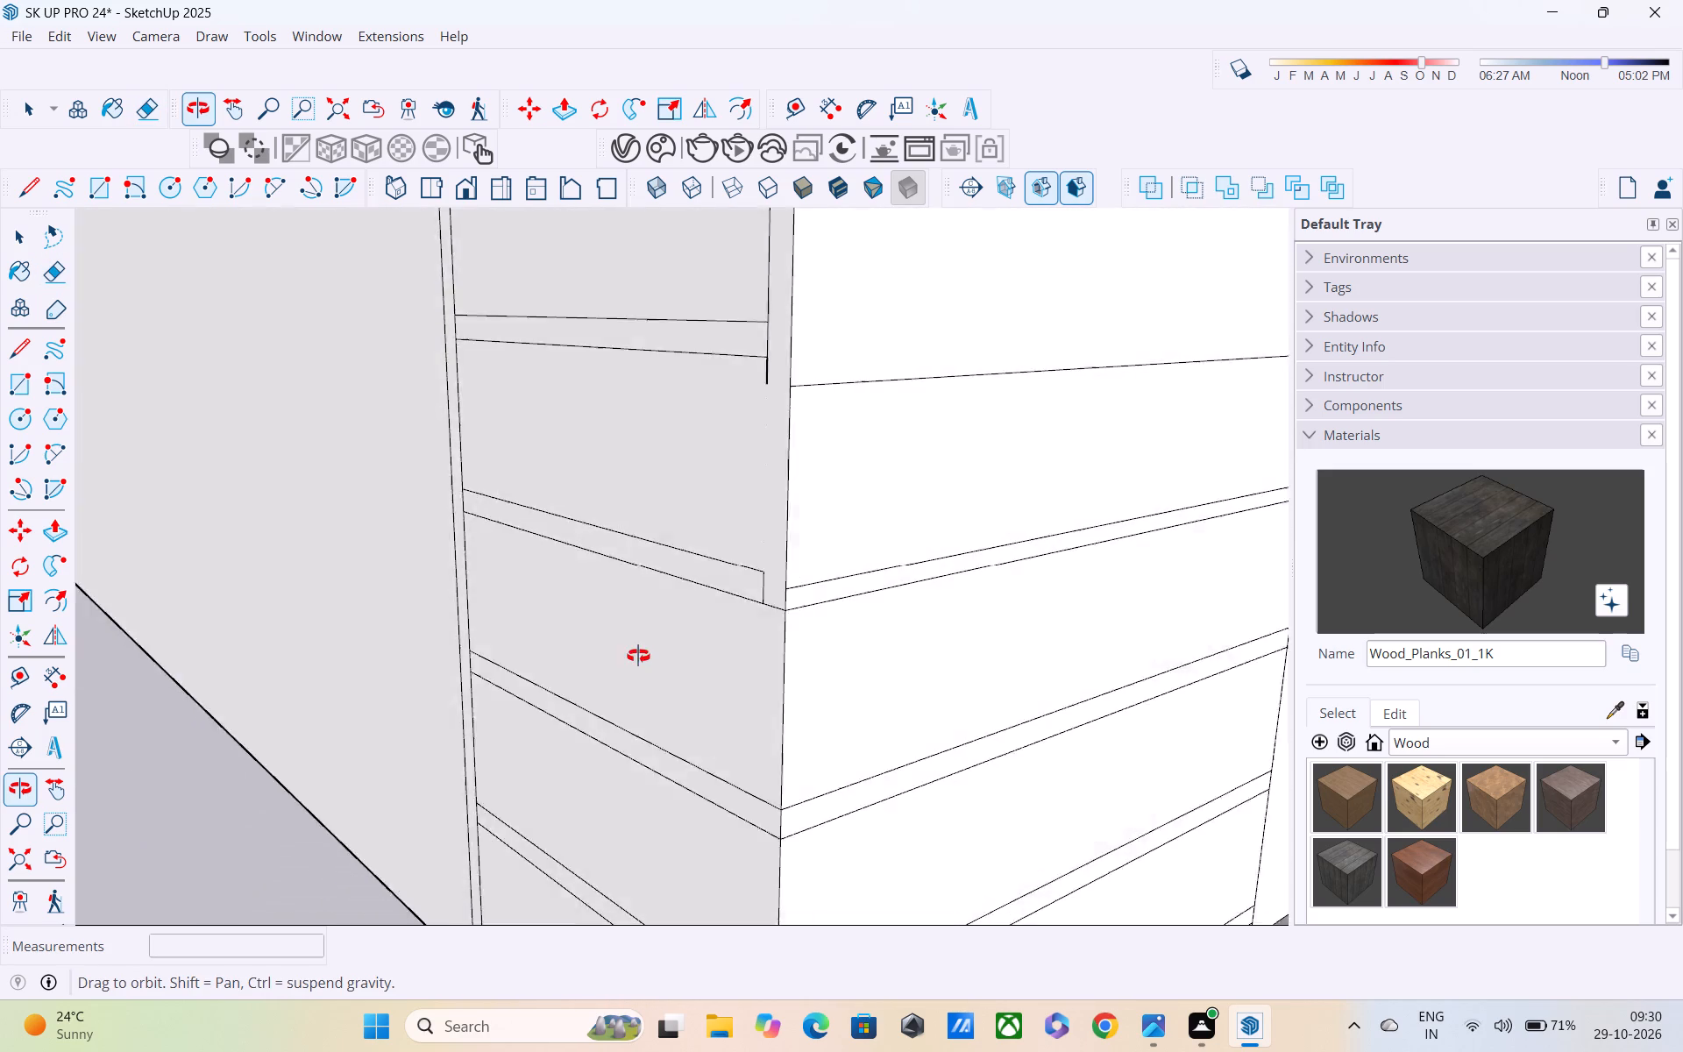
middle_drag(638, 656, 773, 544)
scroll(776, 542, up, 1)
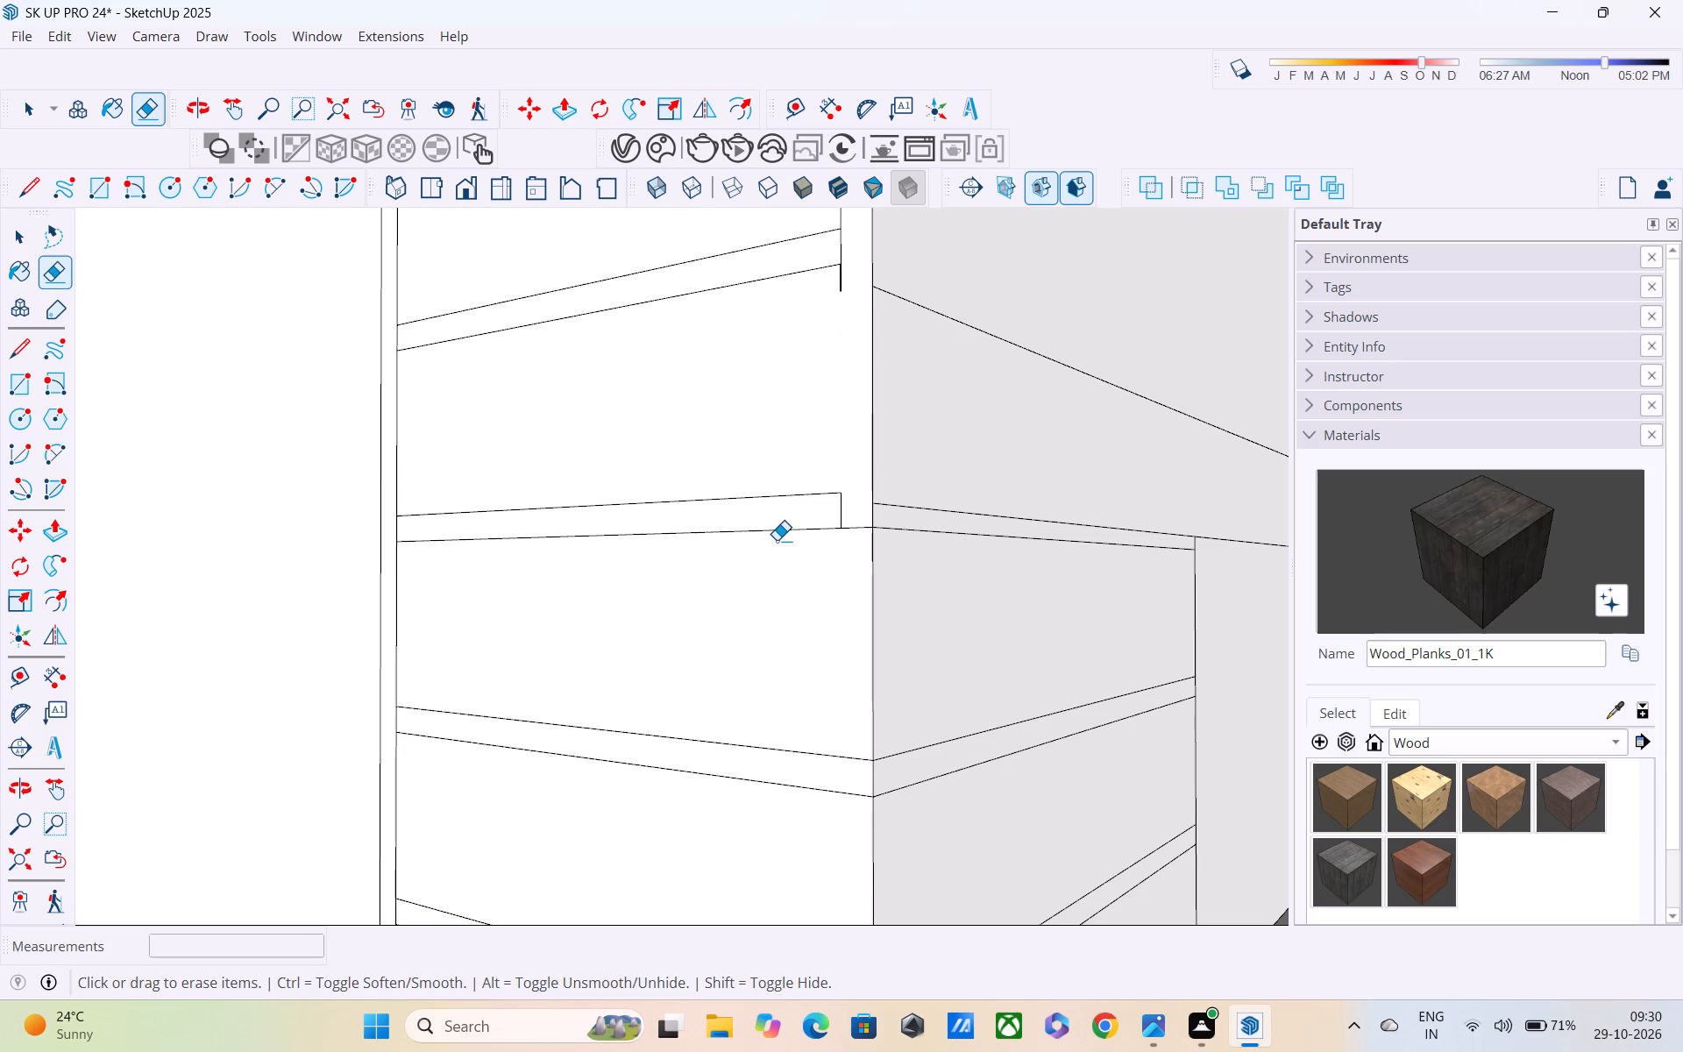
key(l)
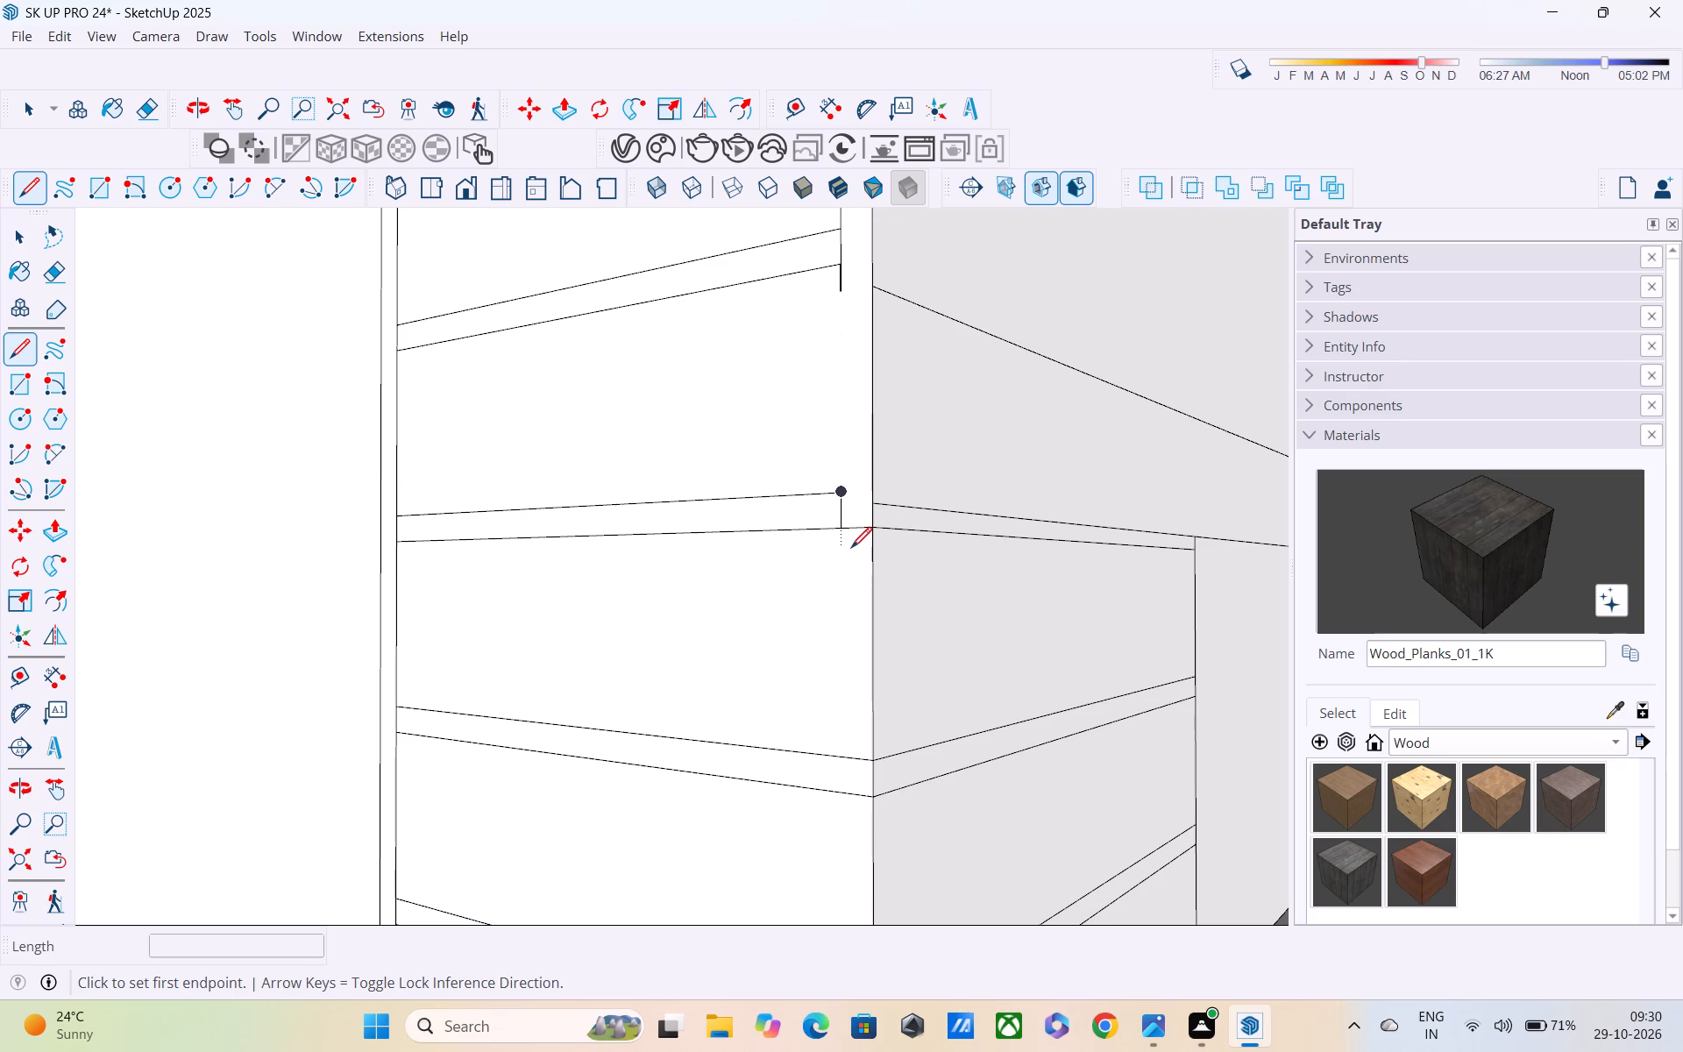
scroll(851, 551, down, 6)
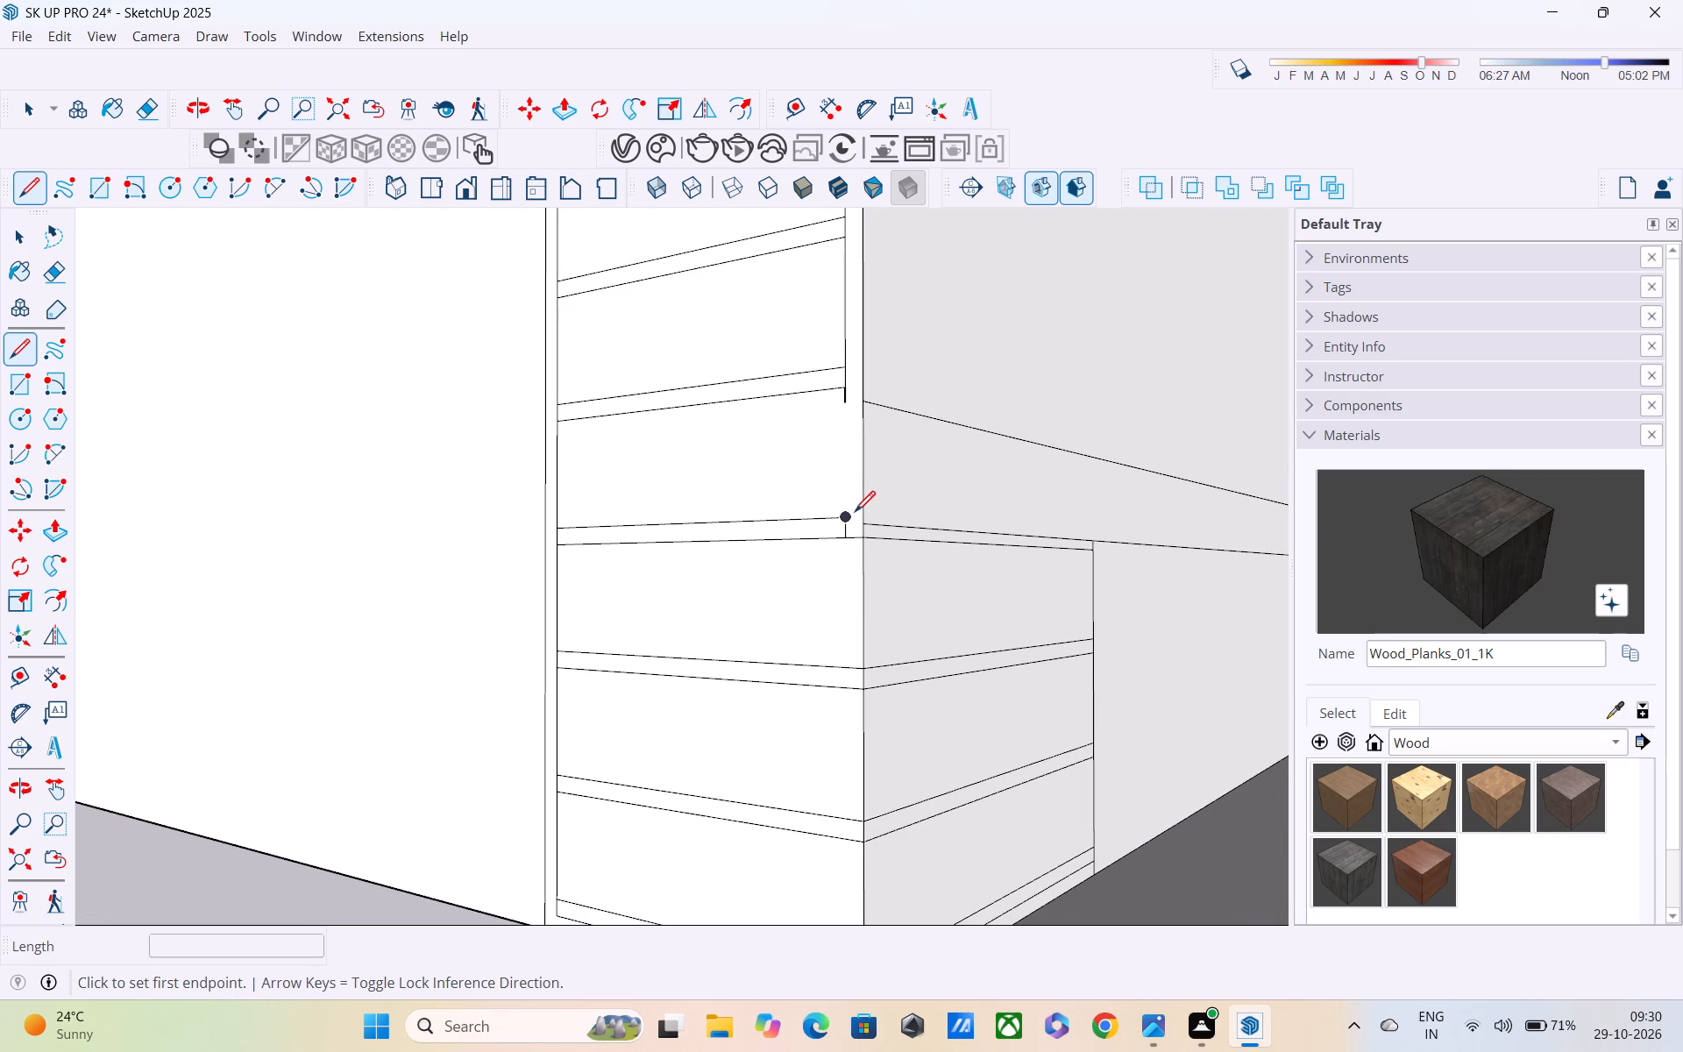
click(852, 517)
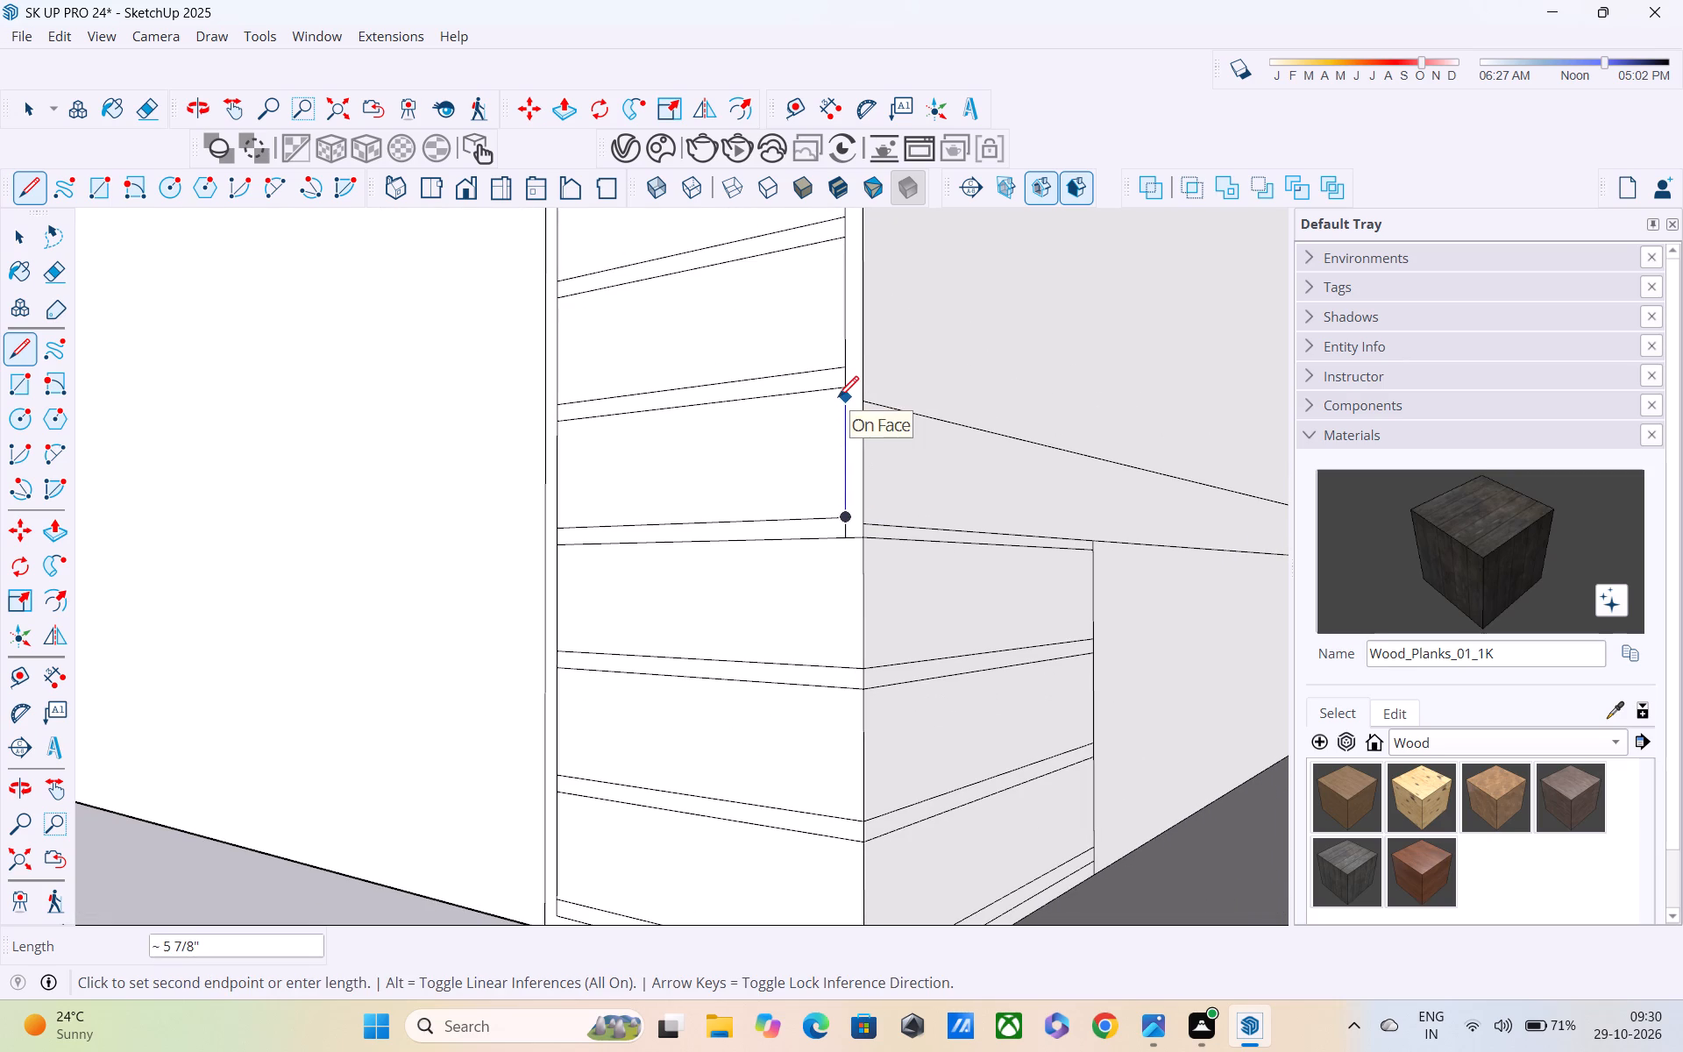
click(841, 402)
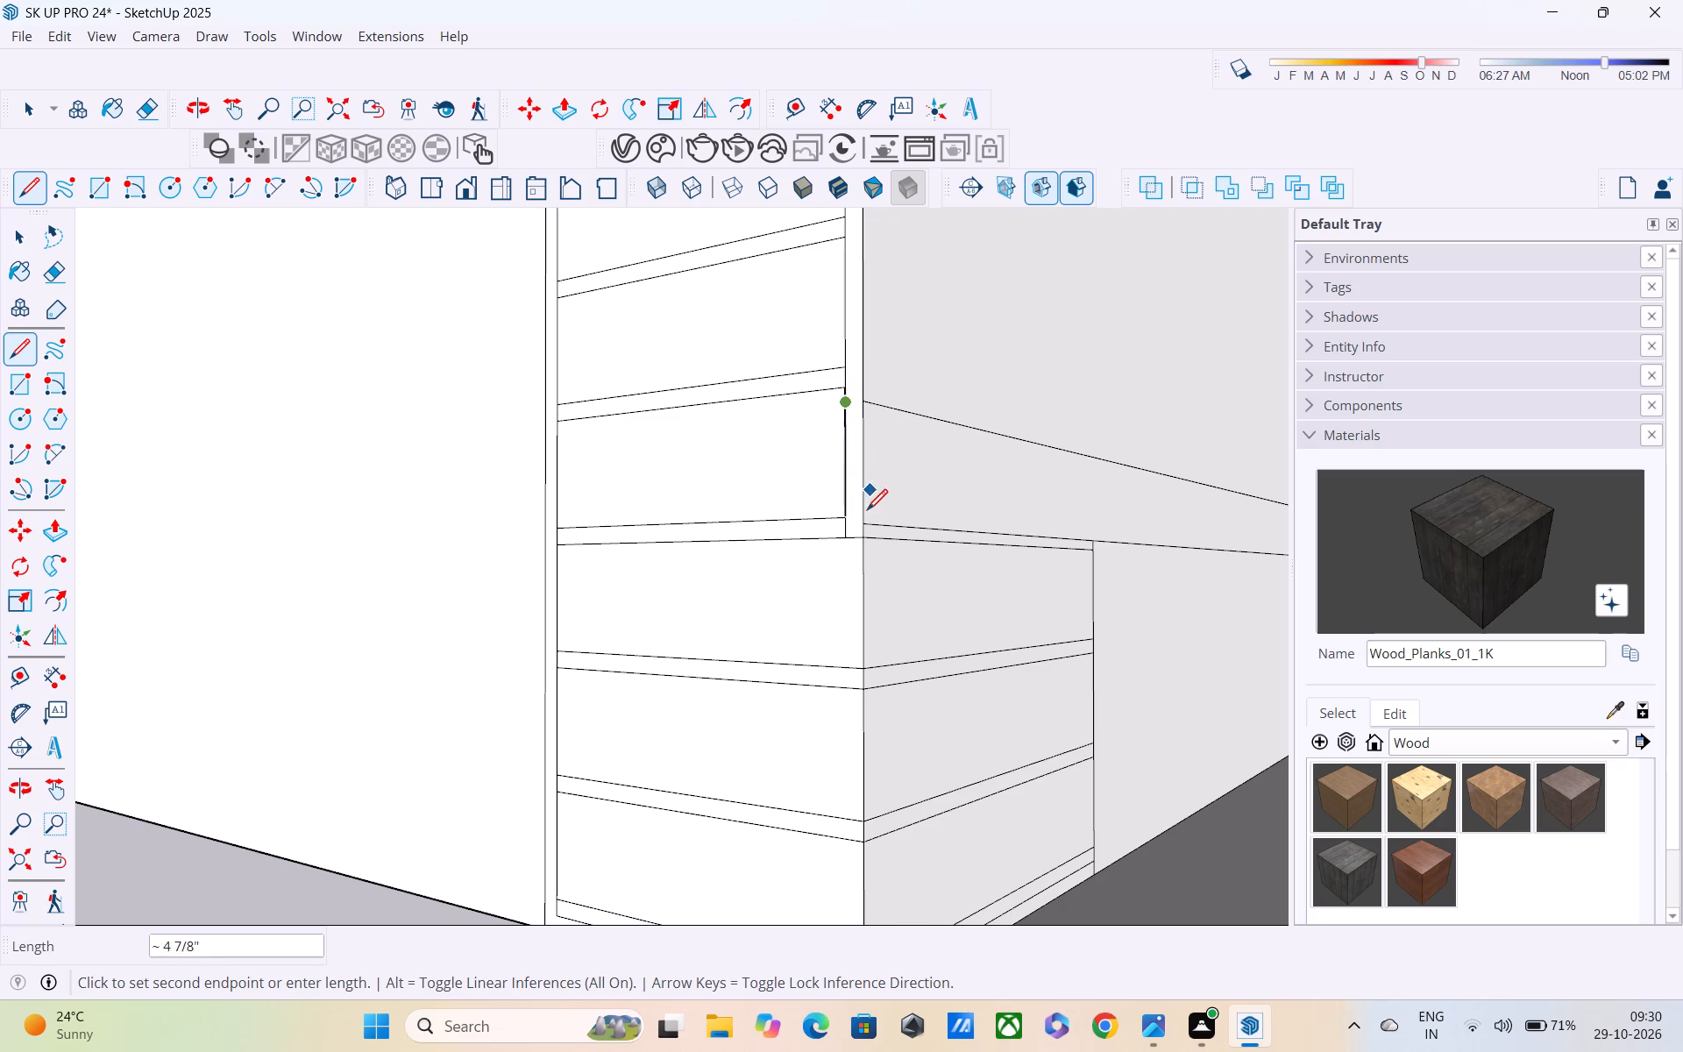
scroll(856, 556, up, 13)
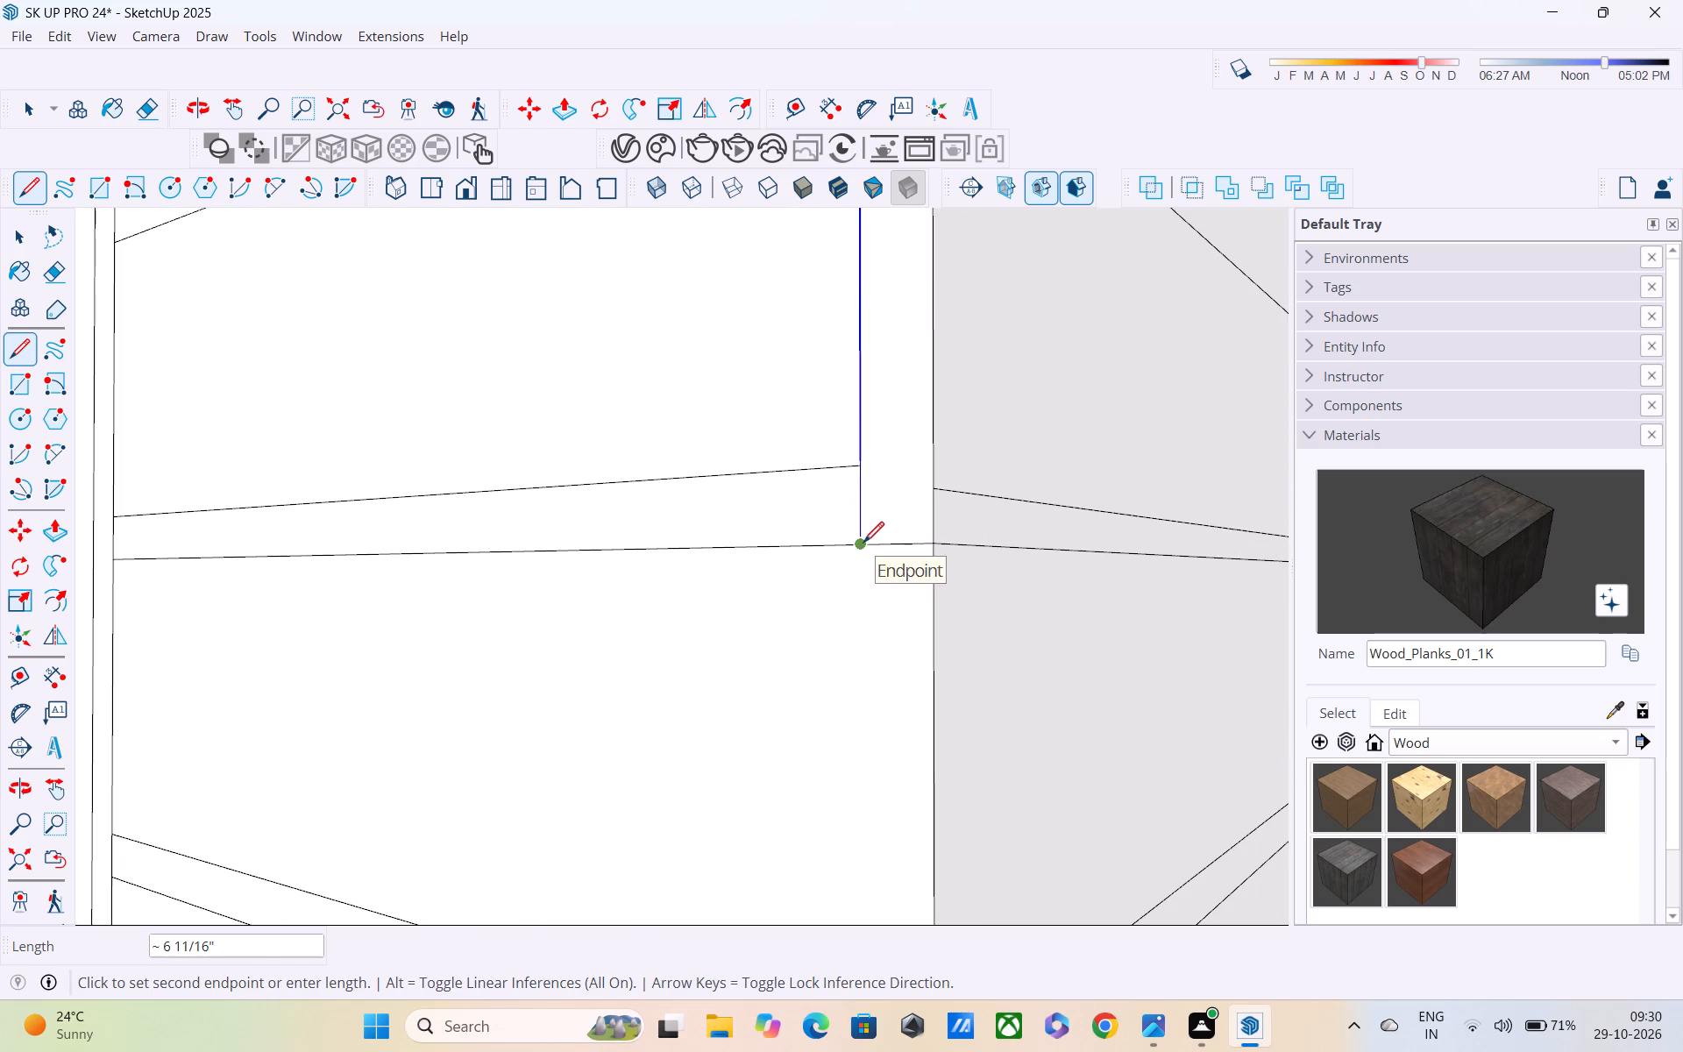
click(863, 544)
scroll(864, 546, down, 7)
key(space)
scroll(829, 503, down, 12)
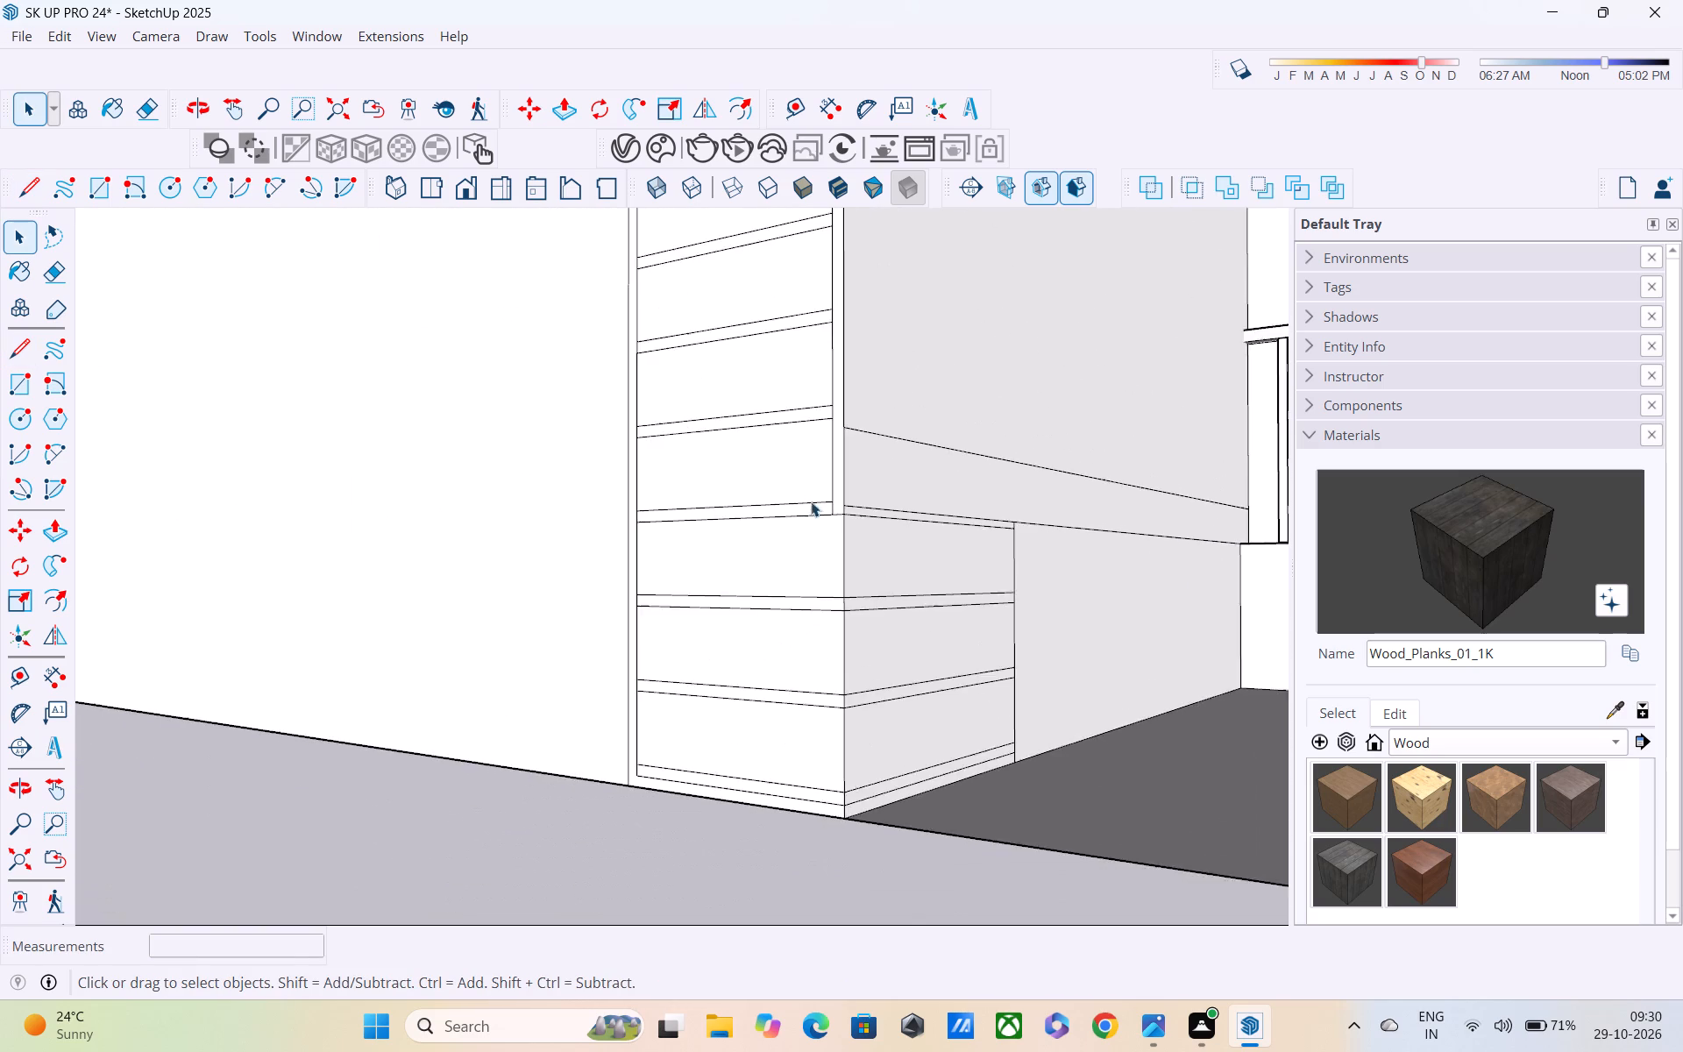
Examine the wrapped corner panel and the whole house elevation from the side, front and low viewpoints.
middle_drag(811, 501, 799, 619)
scroll(798, 620, up, 1)
scroll(780, 596, down, 11)
middle_drag(773, 601, 685, 530)
scroll(685, 530, up, 1)
scroll(681, 527, down, 3)
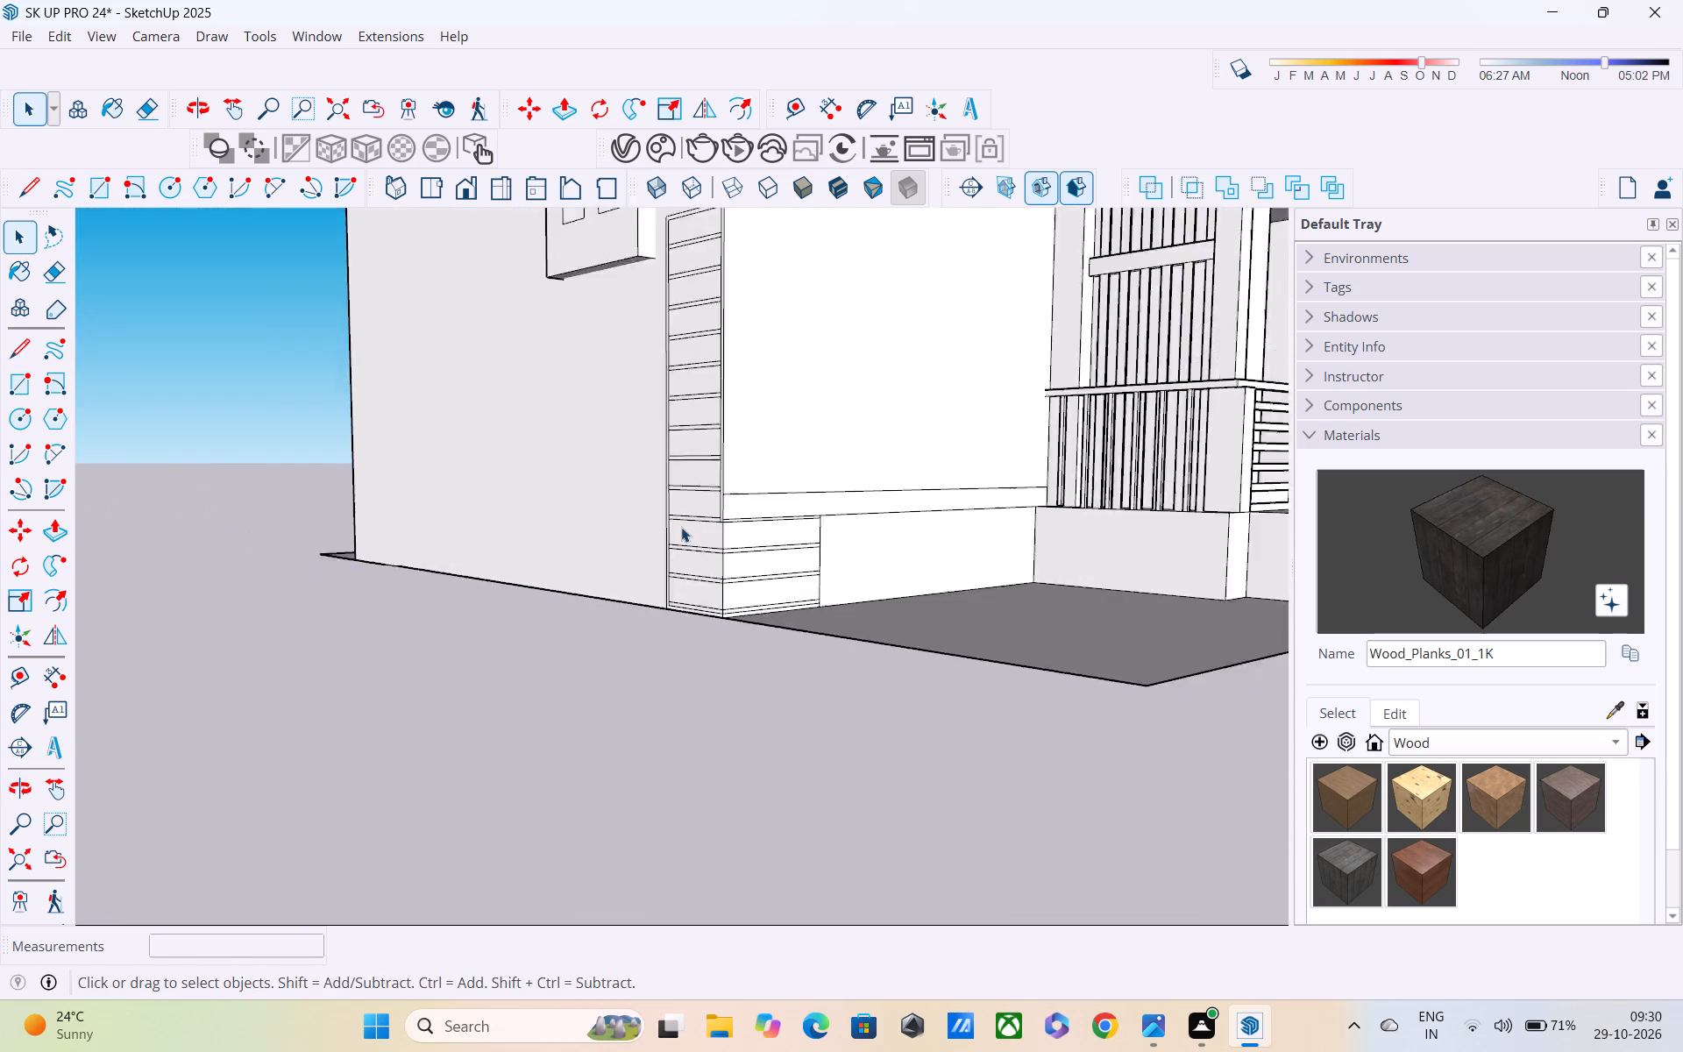
scroll(681, 527, down, 4)
middle_drag(683, 532, 776, 548)
scroll(793, 537, up, 1)
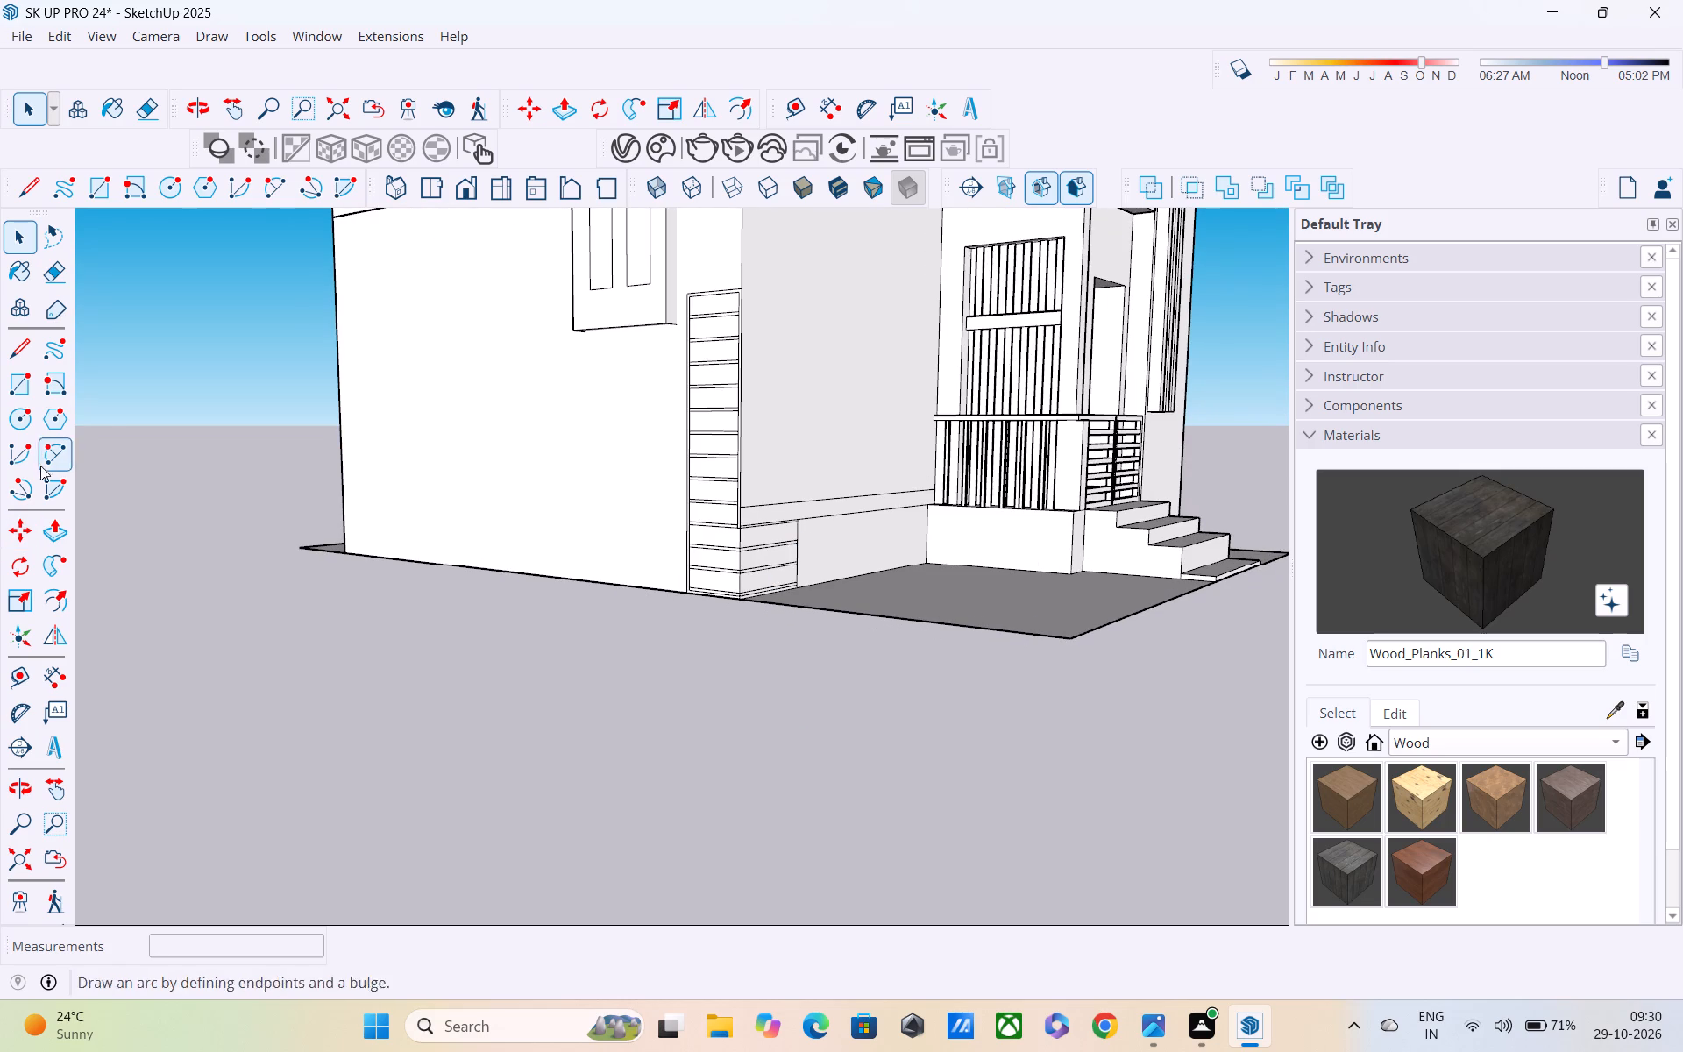
middle_drag(471, 486, 913, 492)
scroll(891, 446, down, 6)
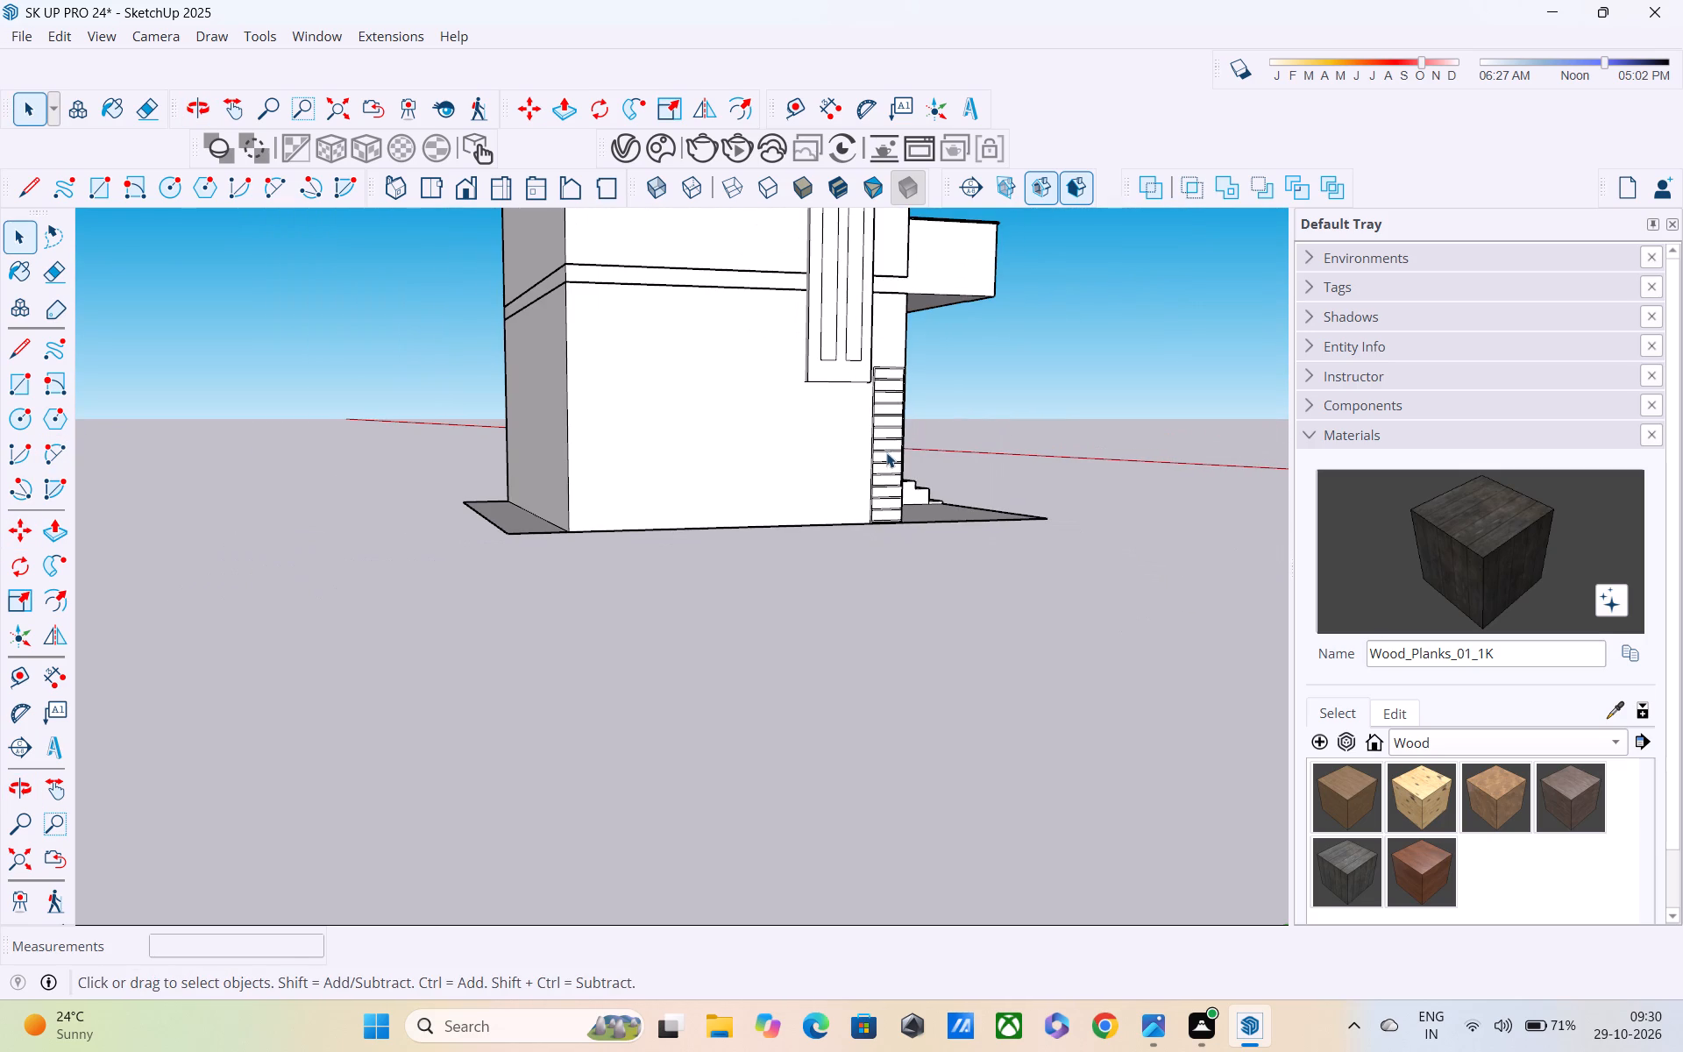
middle_drag(880, 451, 520, 596)
scroll(494, 583, down, 6)
middle_drag(813, 501, 526, 362)
scroll(767, 410, up, 4)
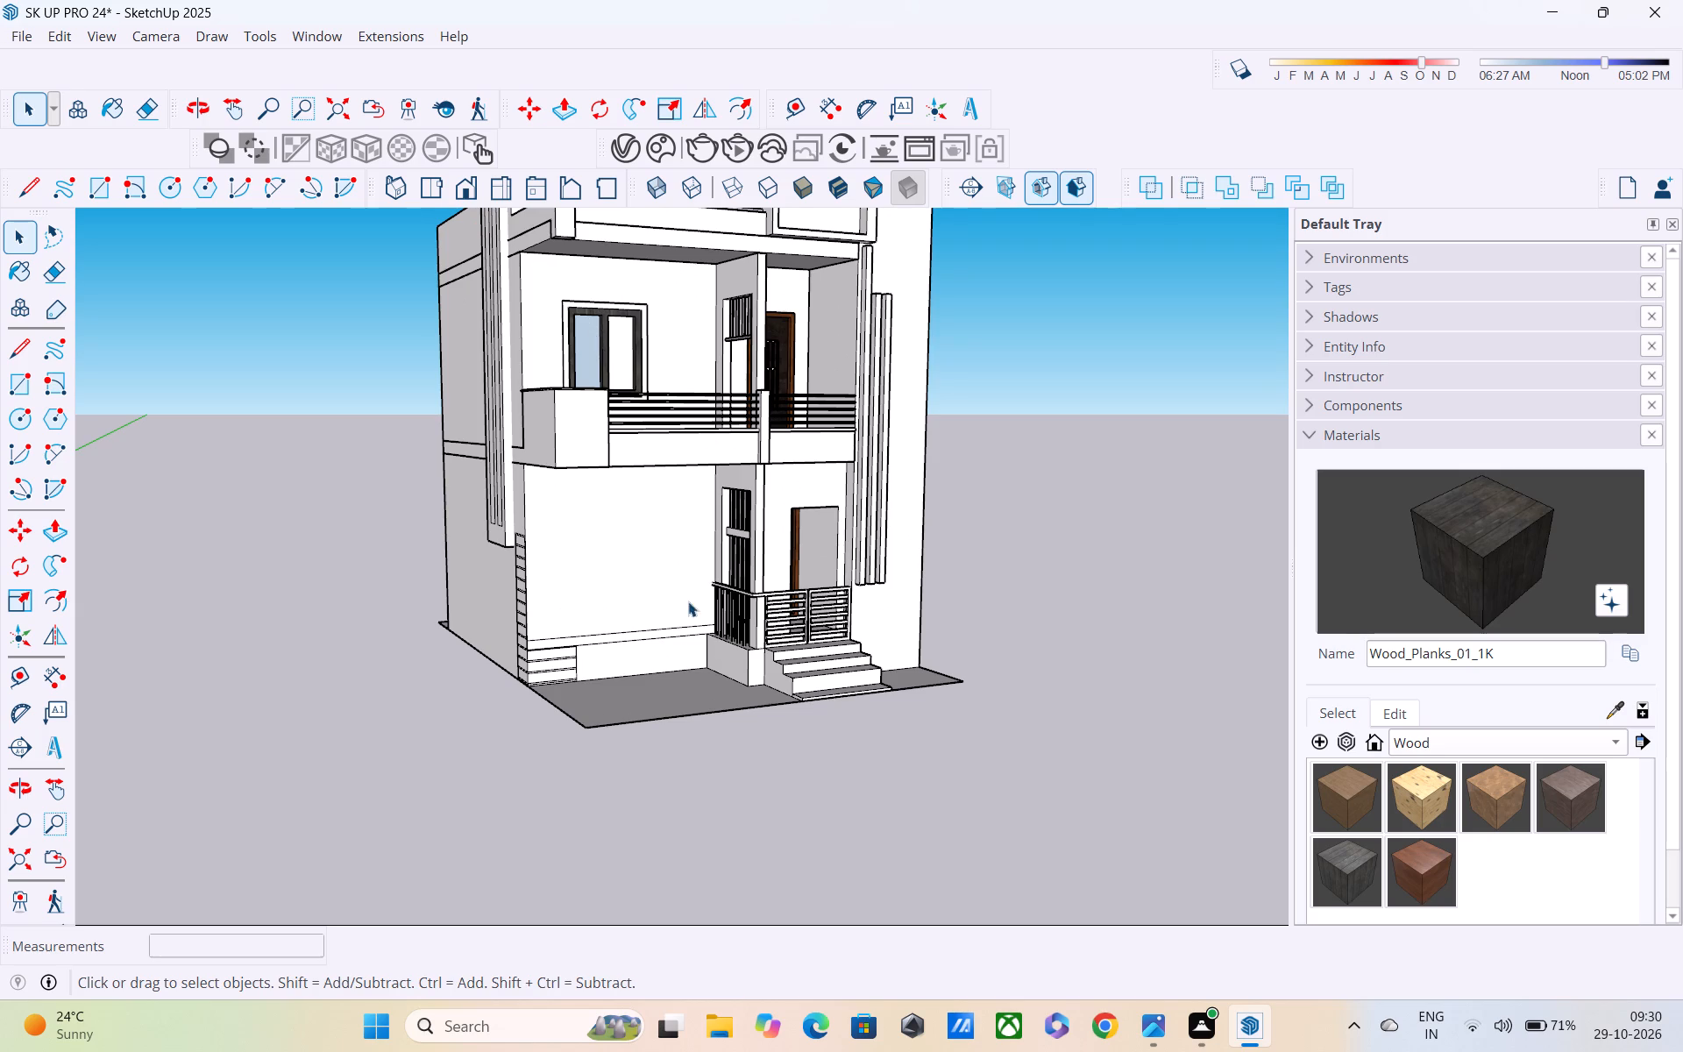
middle_drag(649, 568, 560, 417)
scroll(623, 560, down, 2)
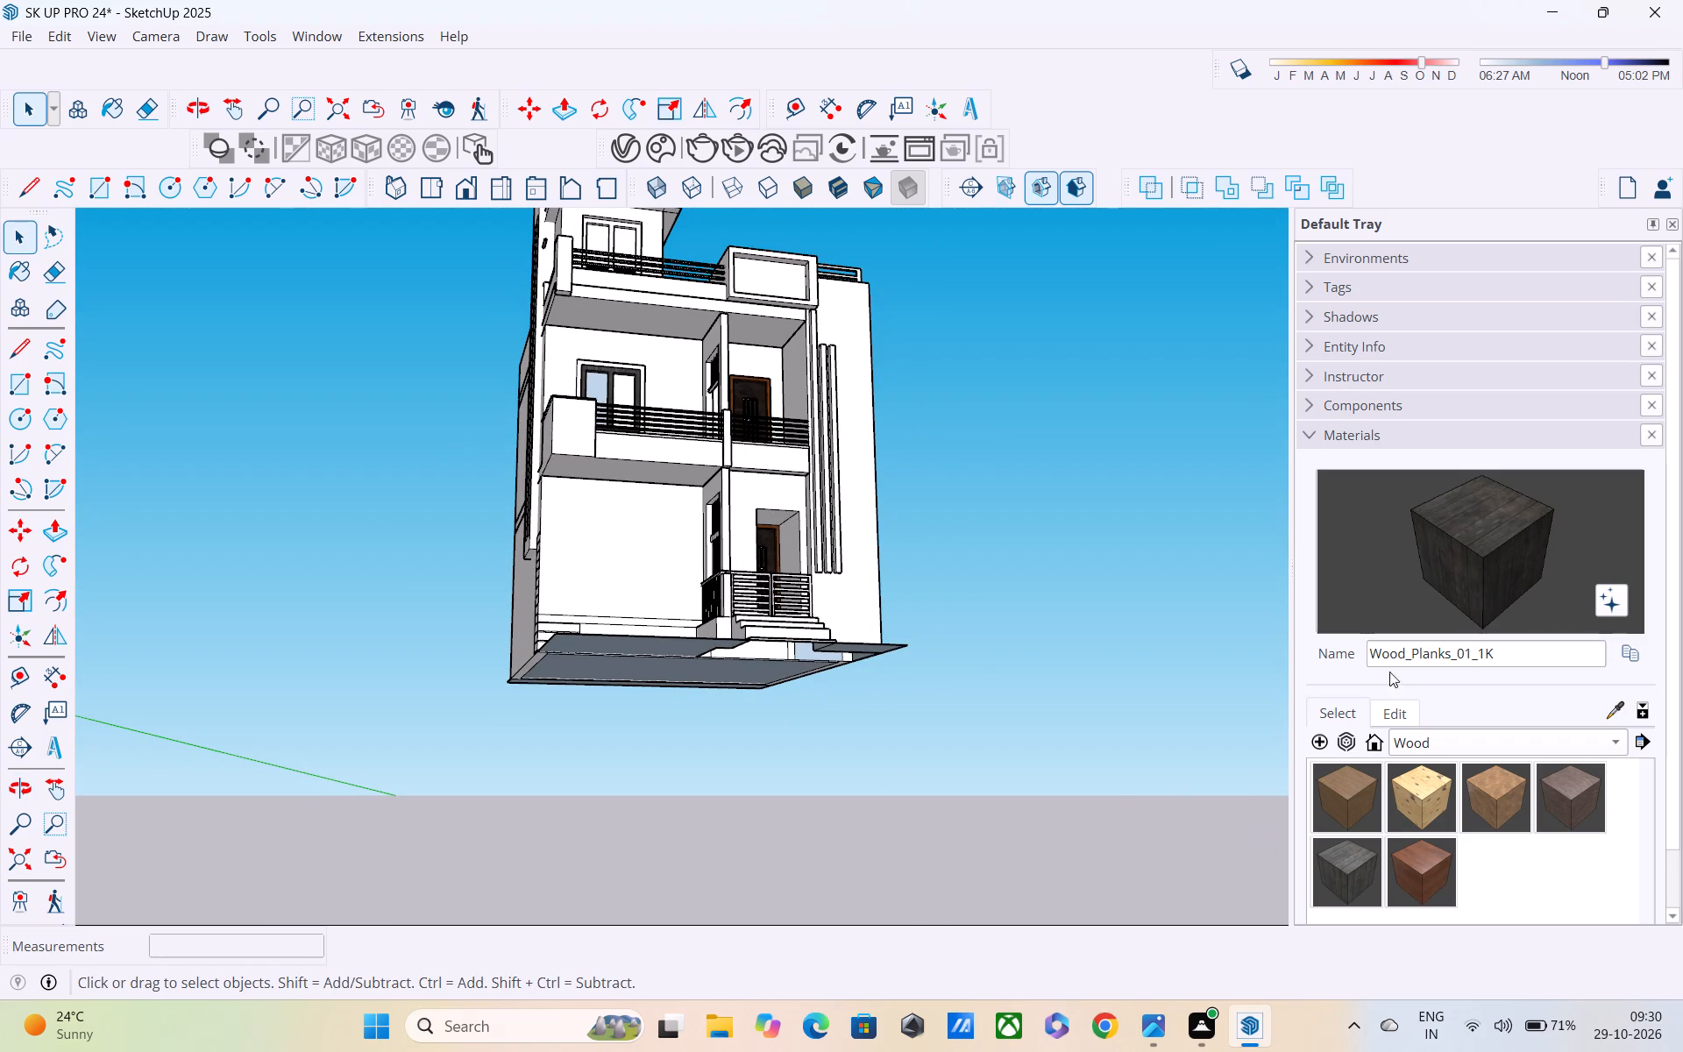
Open the list of material library categories.
click(1428, 743)
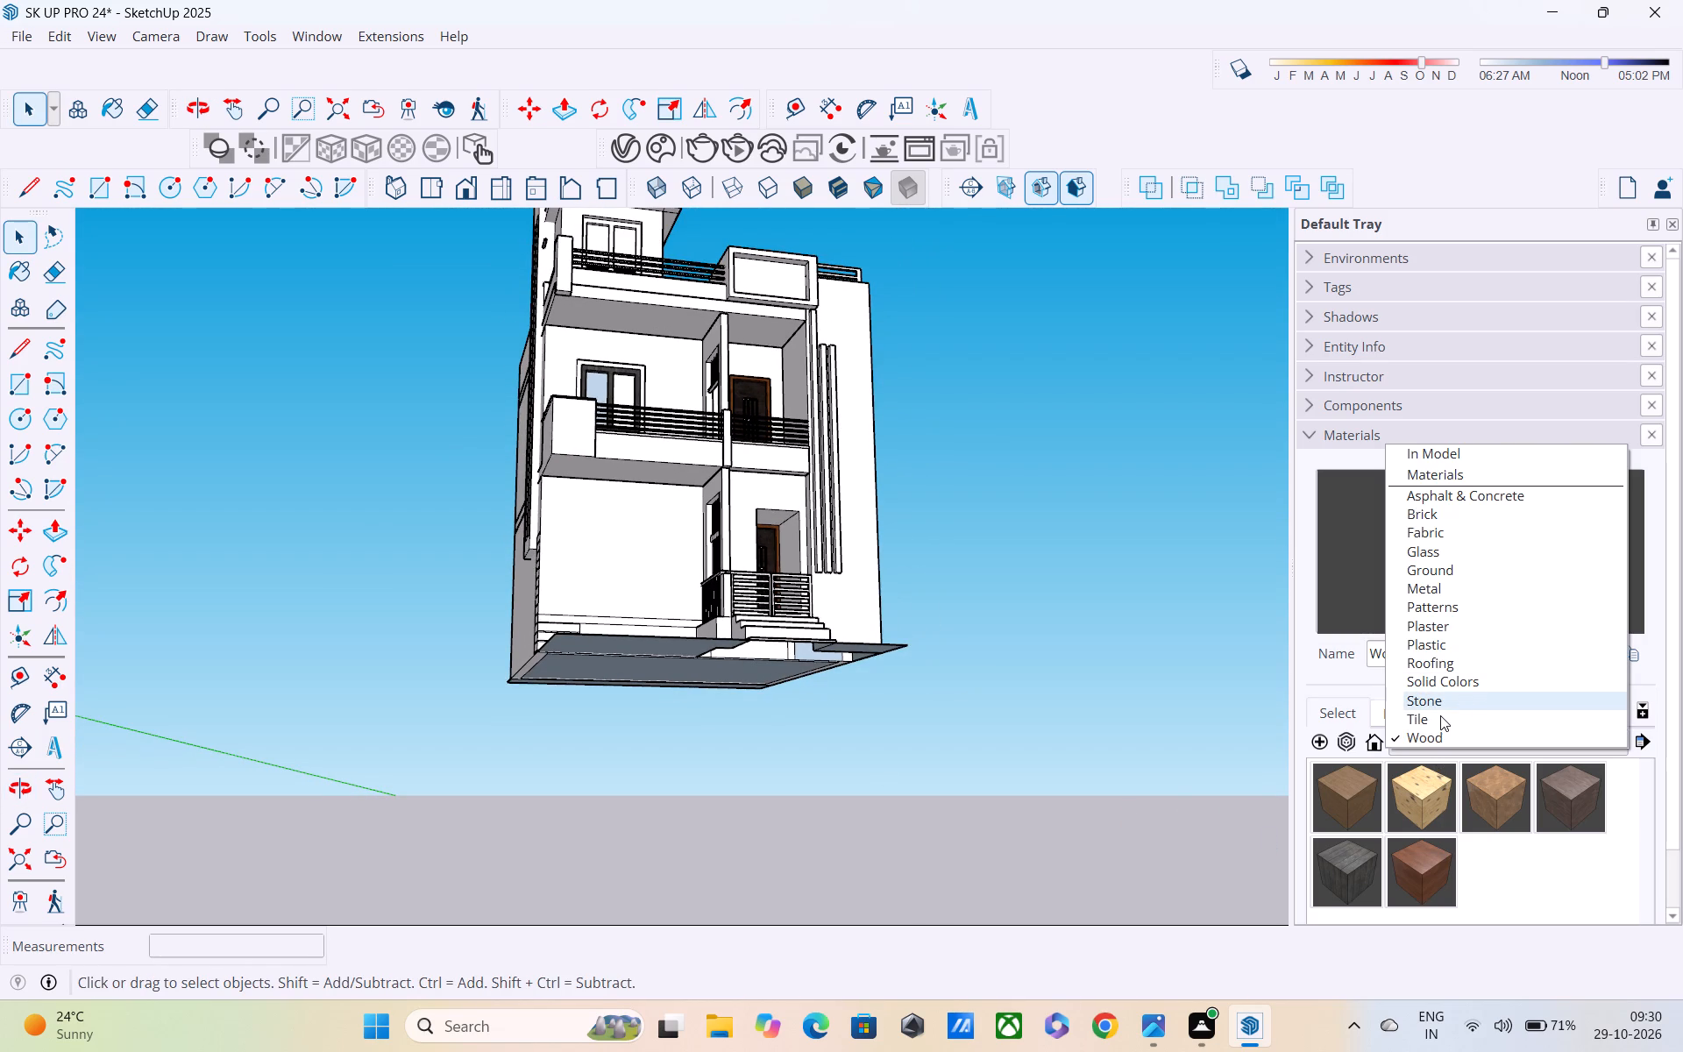
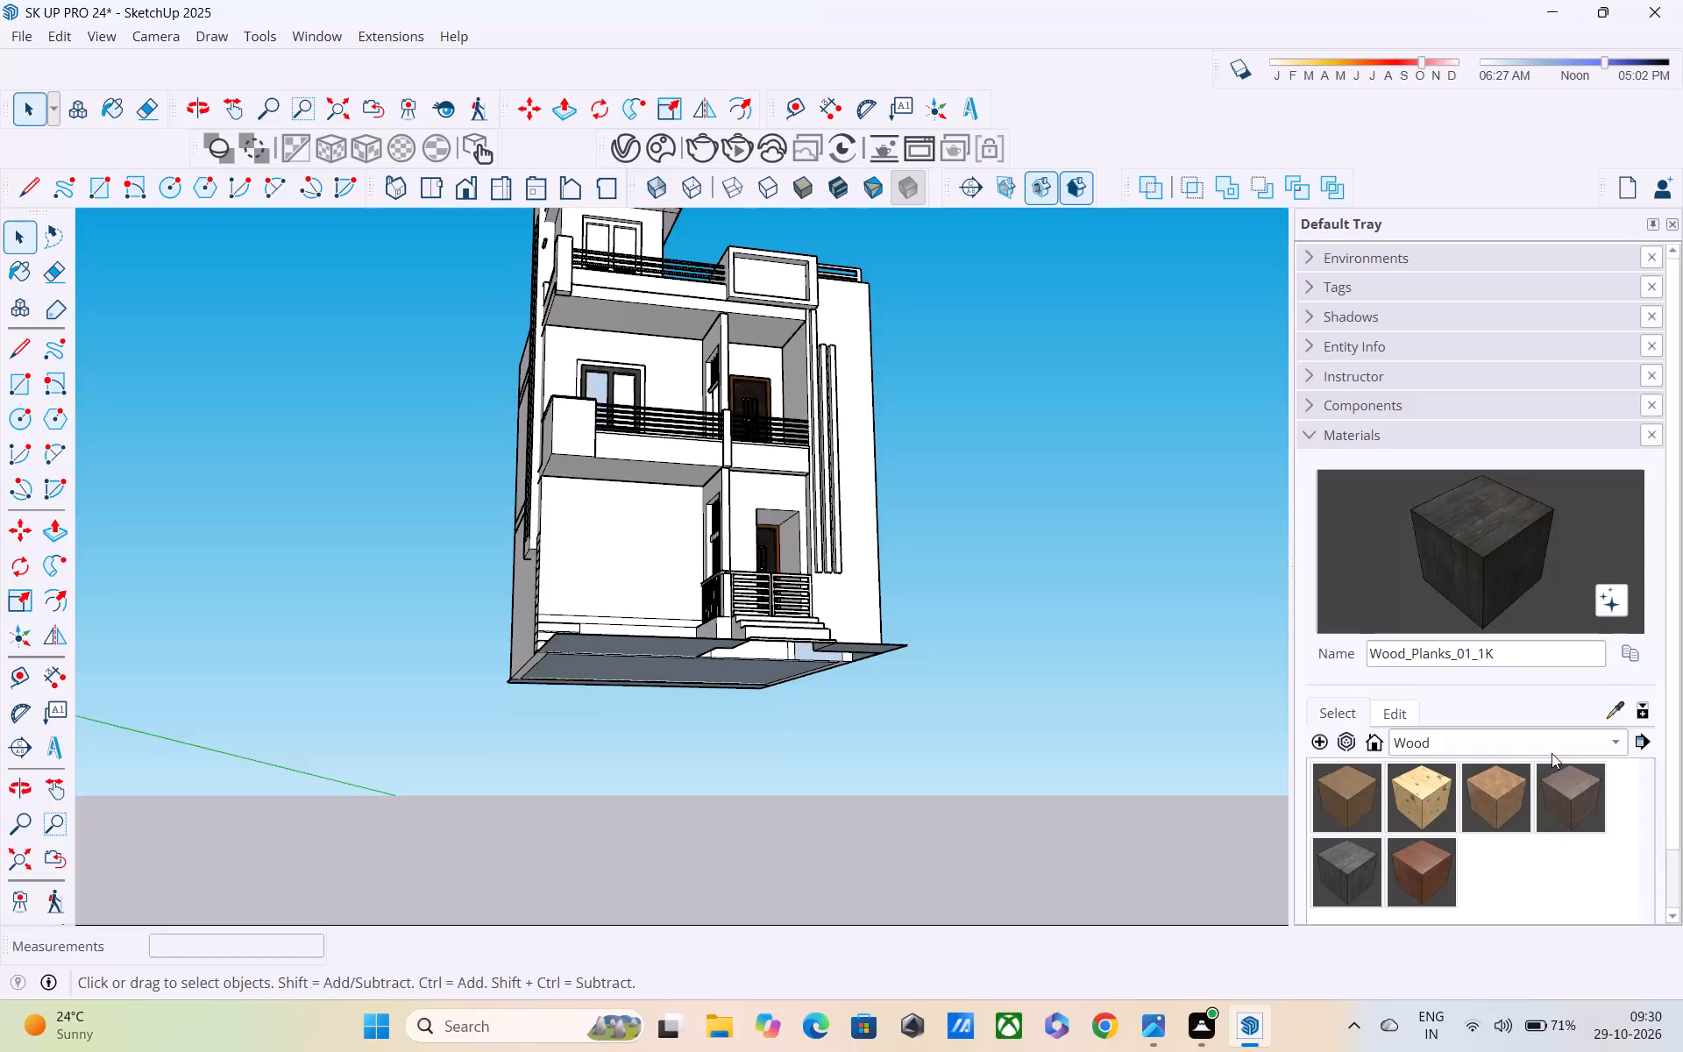
Paint the porch wall's horizontal band and the corner panel's three lowest strips beneath it with the solid colour M05_Graphite_Haze.
click(1552, 752)
click(1531, 679)
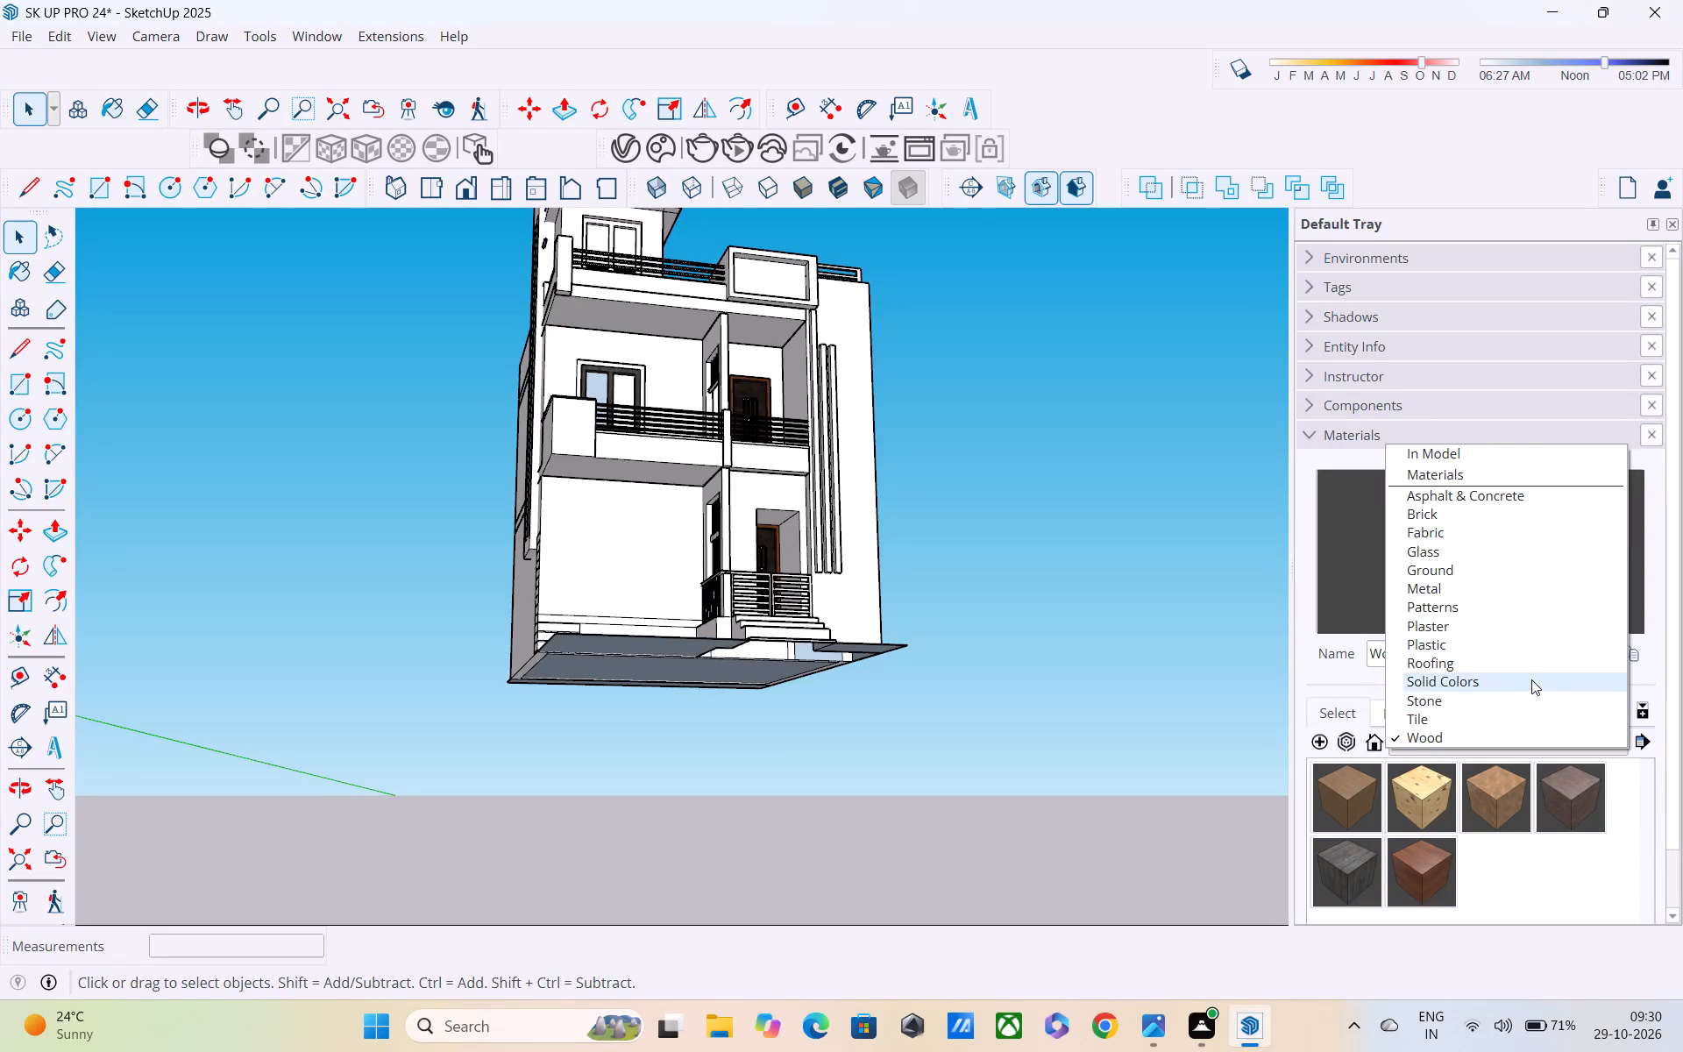
scroll(1509, 814, down, 8)
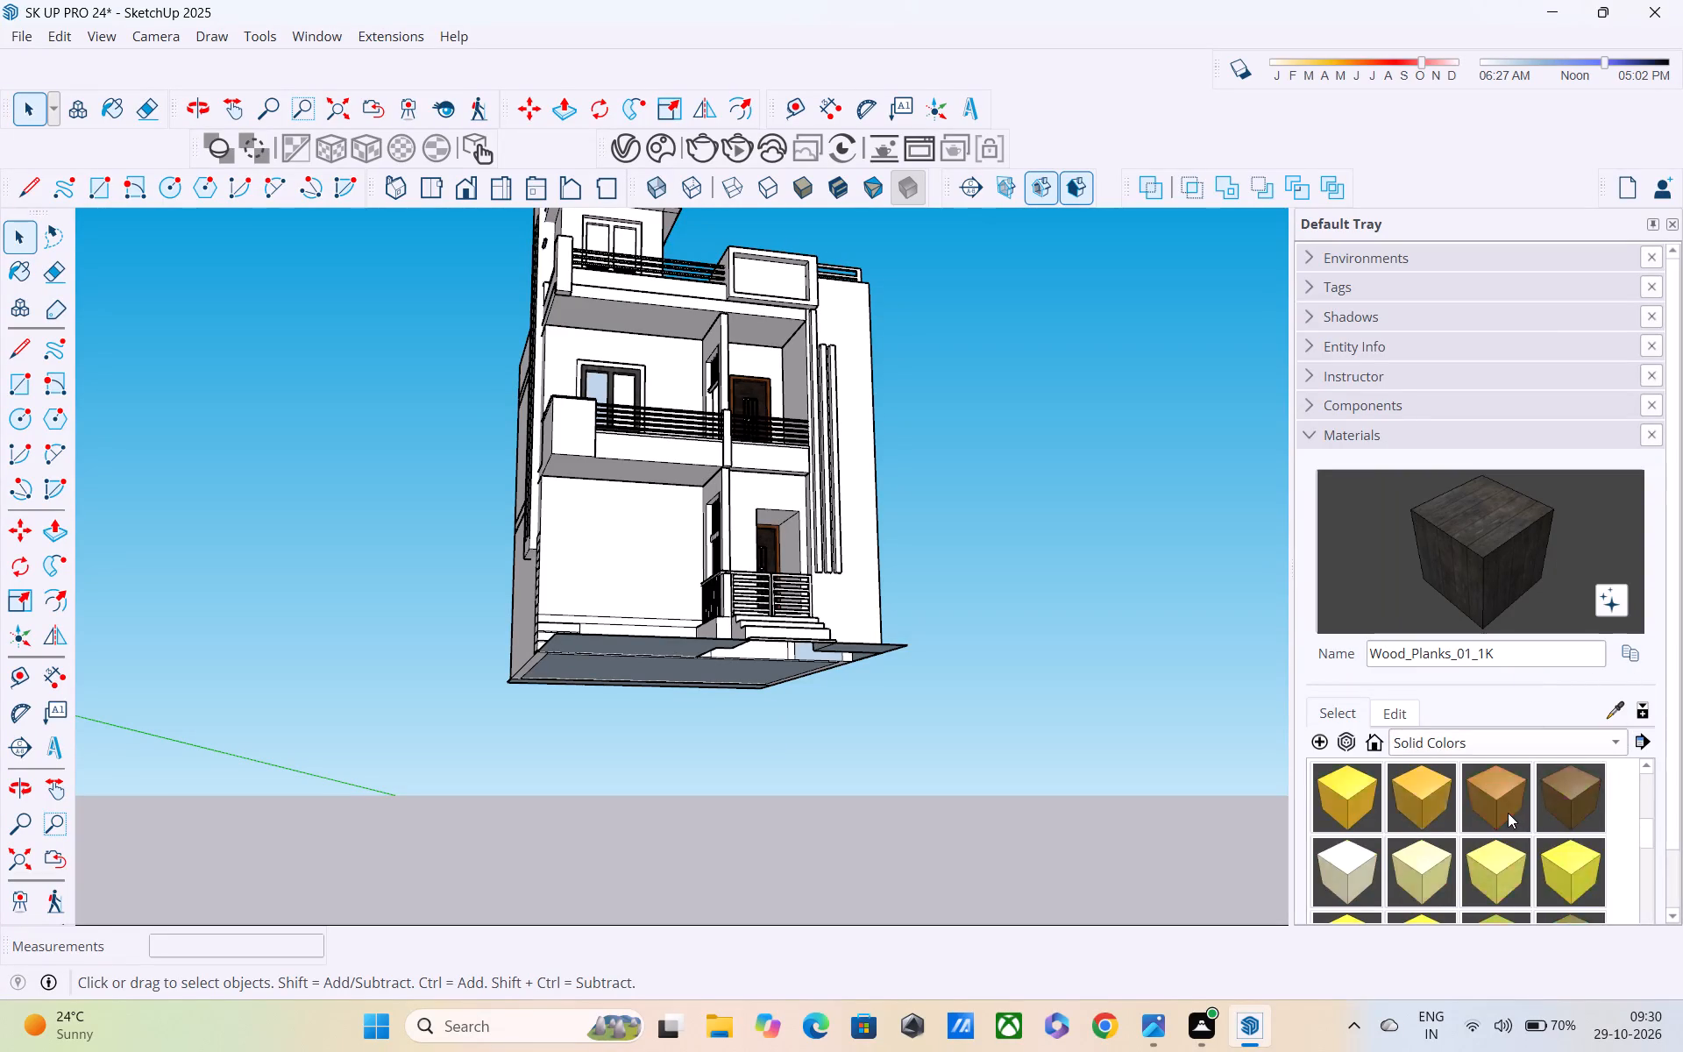
scroll(1508, 813, down, 20)
scroll(1428, 806, up, 1)
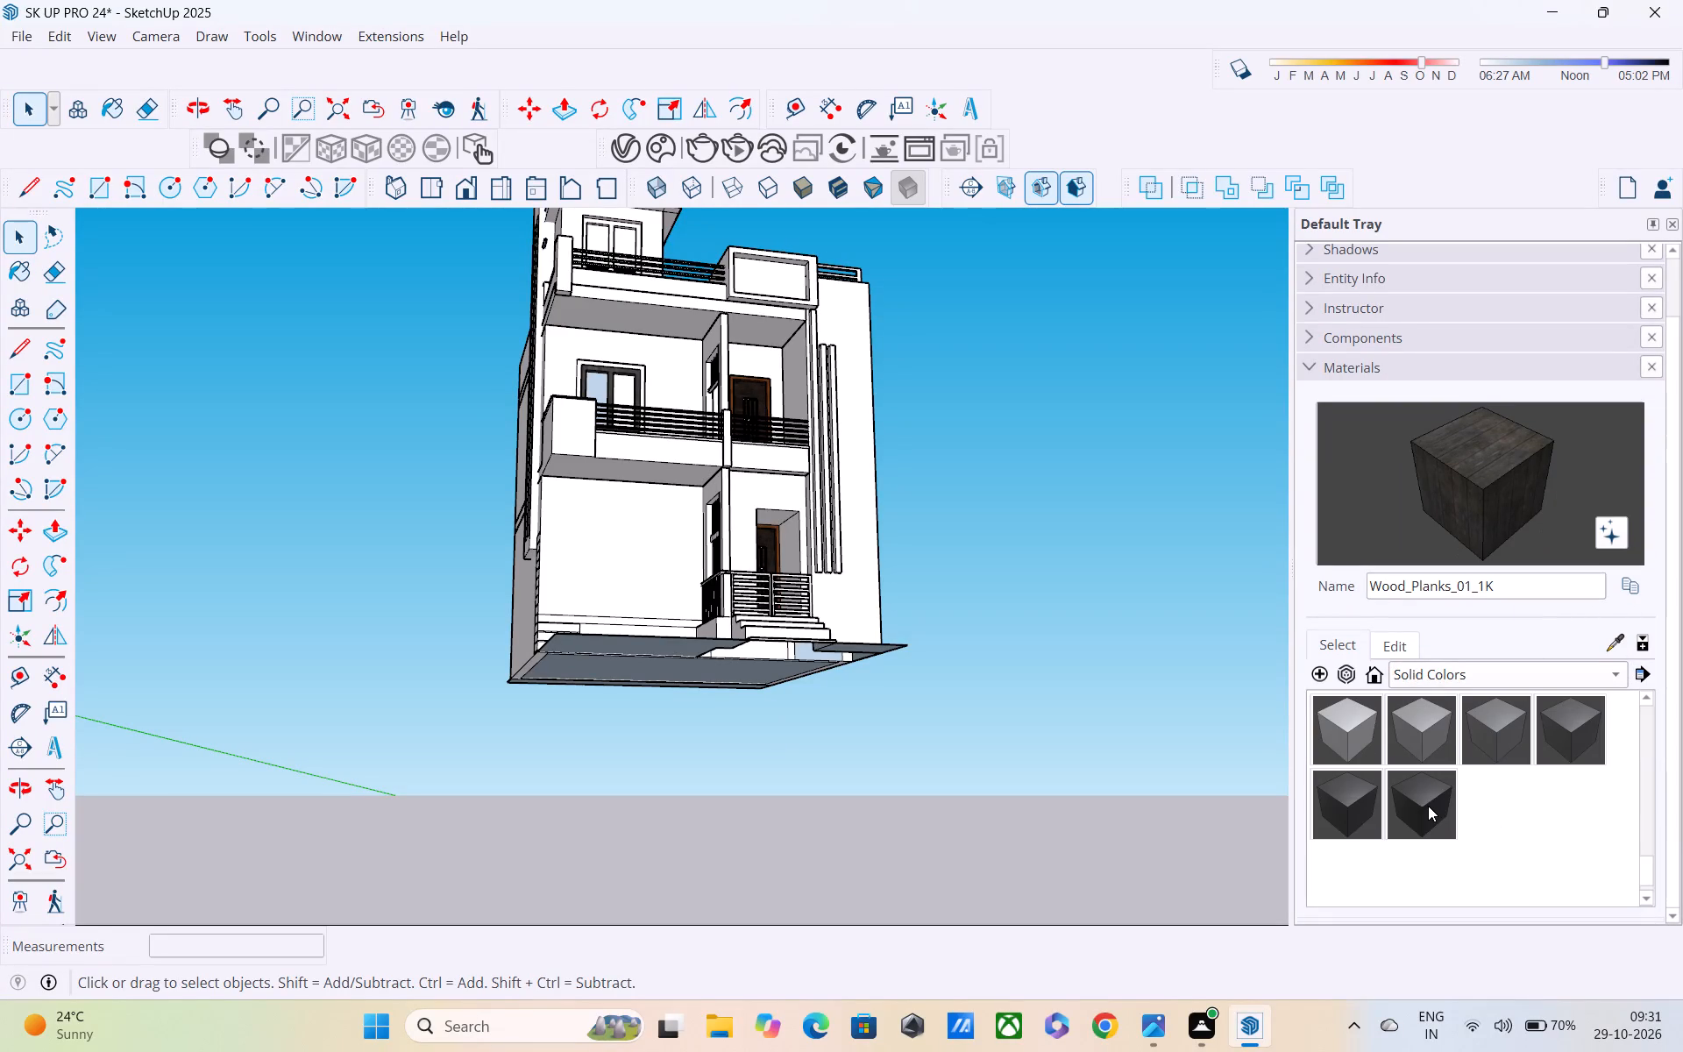
click(1410, 730)
middle_drag(626, 679, 650, 814)
scroll(538, 728, up, 5)
scroll(537, 617, up, 8)
click(579, 585)
click(575, 605)
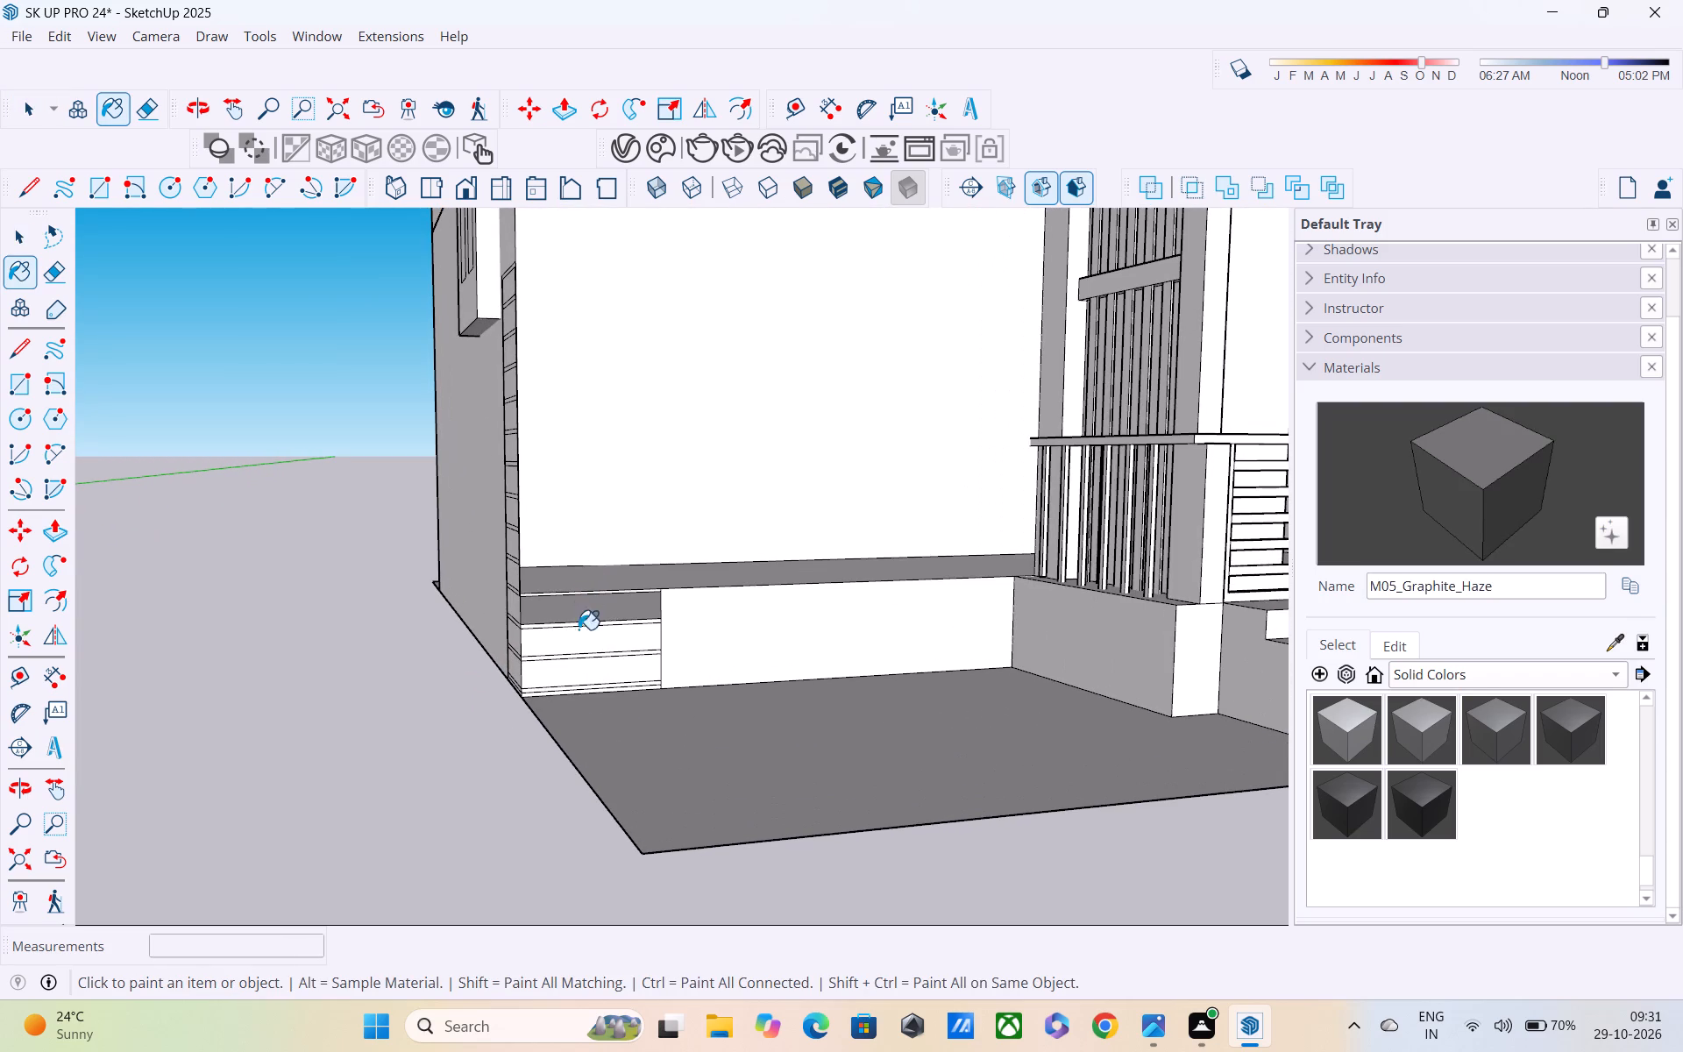
click(582, 651)
click(582, 679)
Paint the four lowest full-height strips of the corner panel's side-wall face with M05_Graphite_Haze.
middle_drag(553, 631, 756, 606)
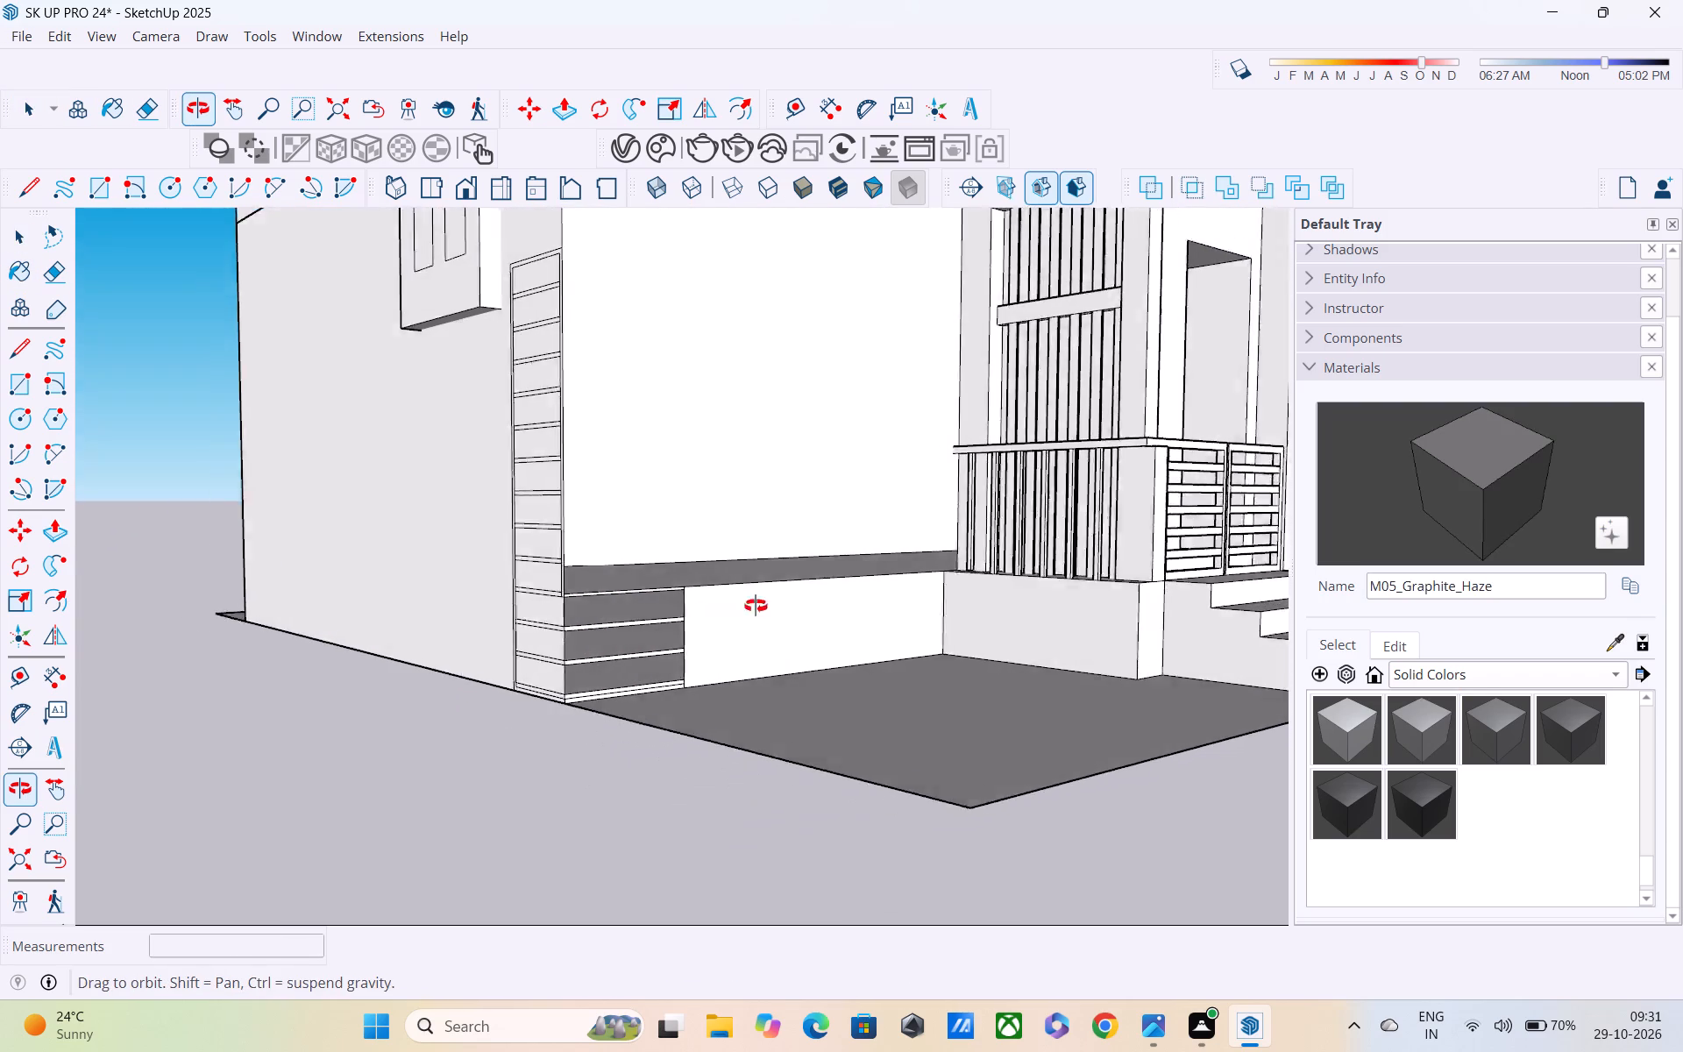
middle_drag(756, 606, 785, 592)
click(578, 669)
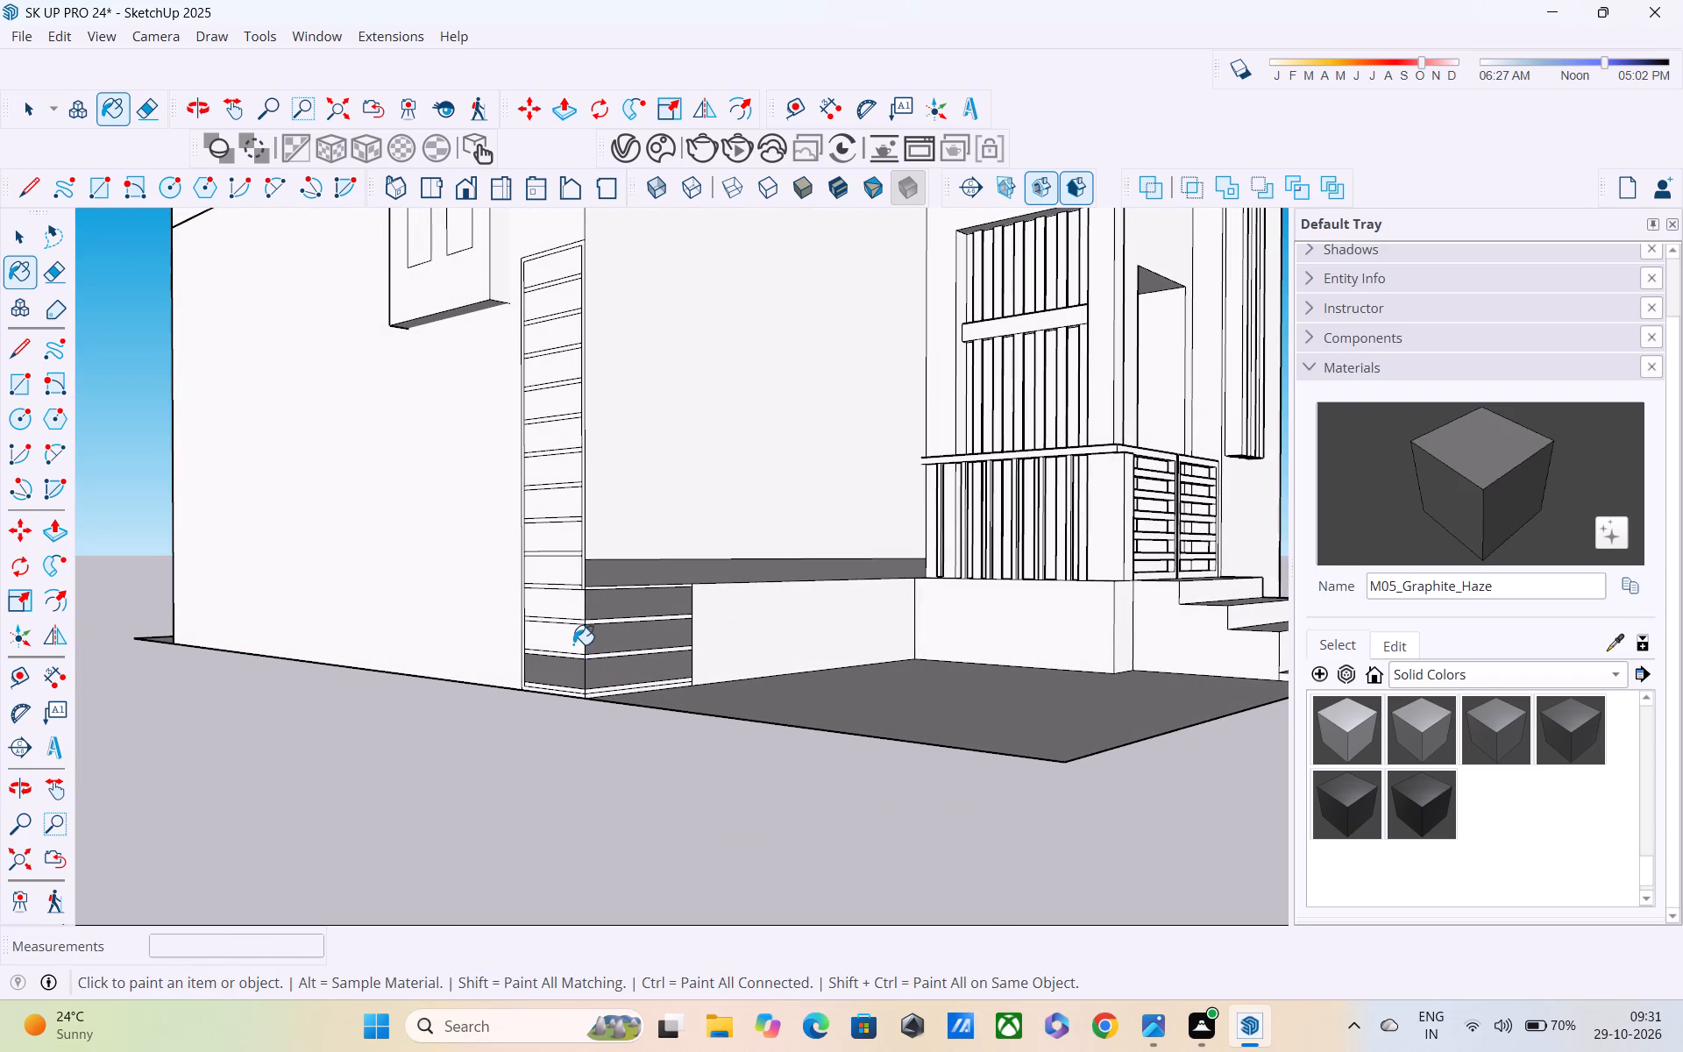
click(573, 641)
click(565, 612)
click(565, 583)
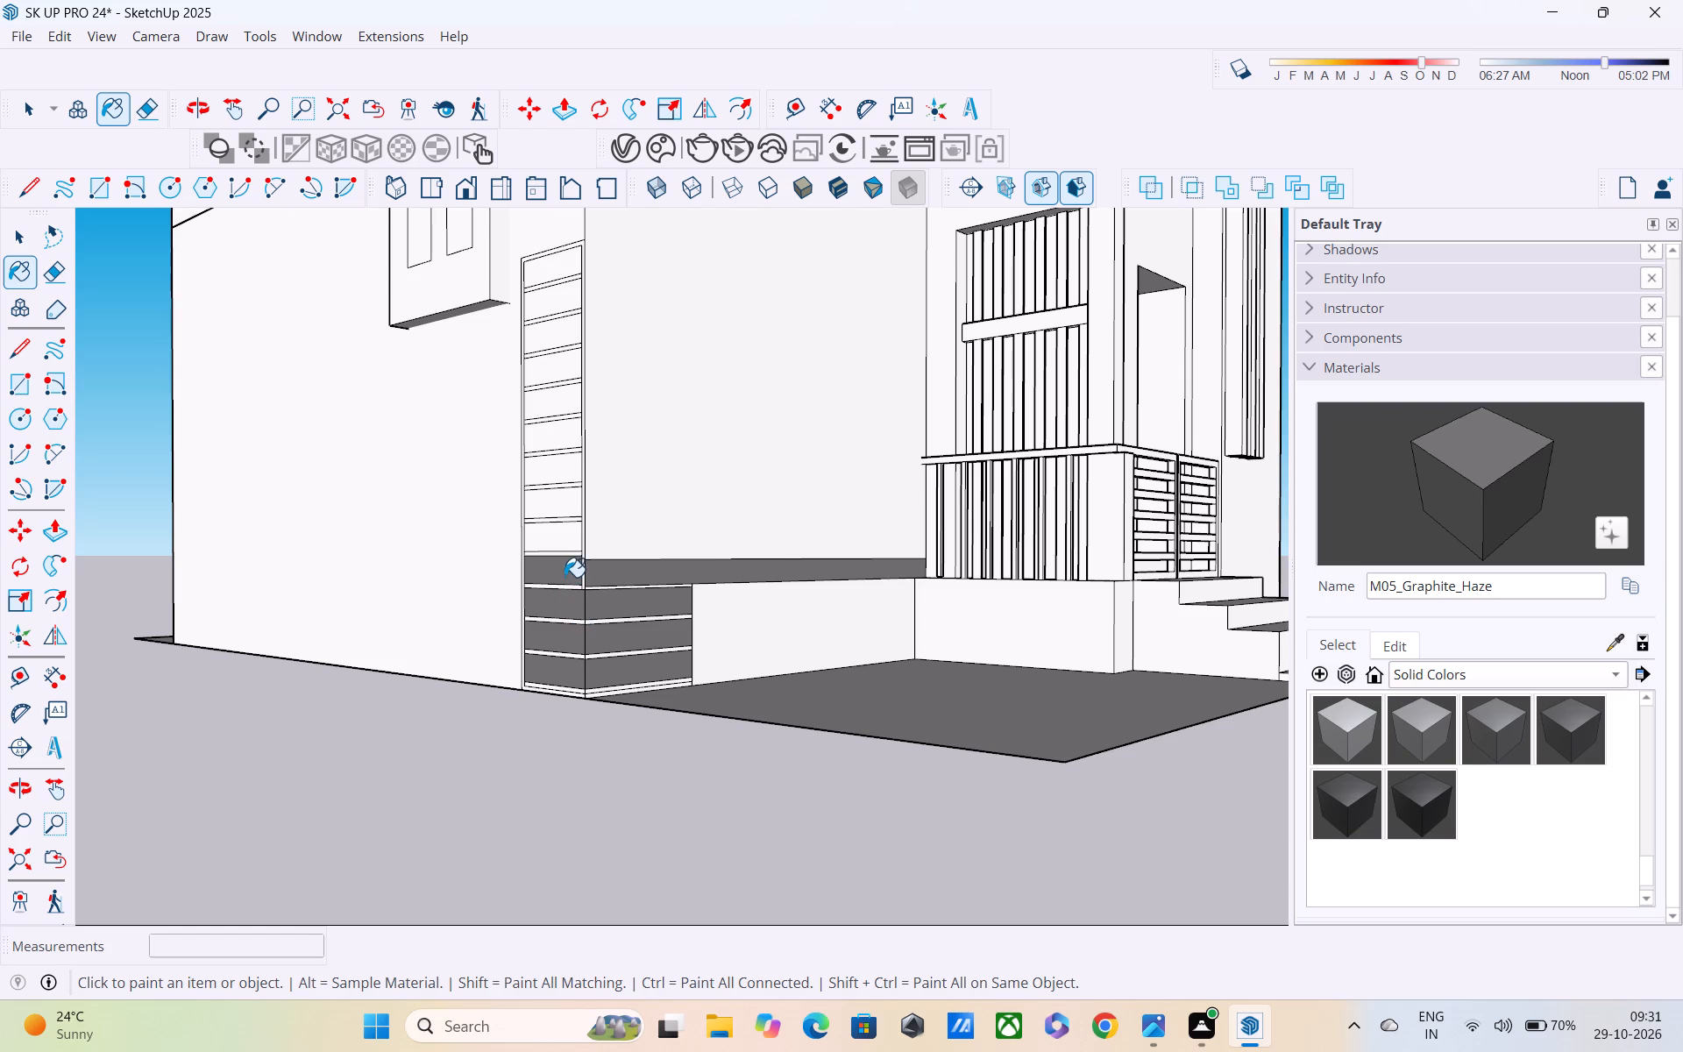
Paint the remaining upper strips of the corner panel's side-wall face with M05_Graphite_Haze, up to the topmost strip.
shift+middle_drag(565, 577, 614, 724)
click(611, 682)
click(611, 657)
click(611, 612)
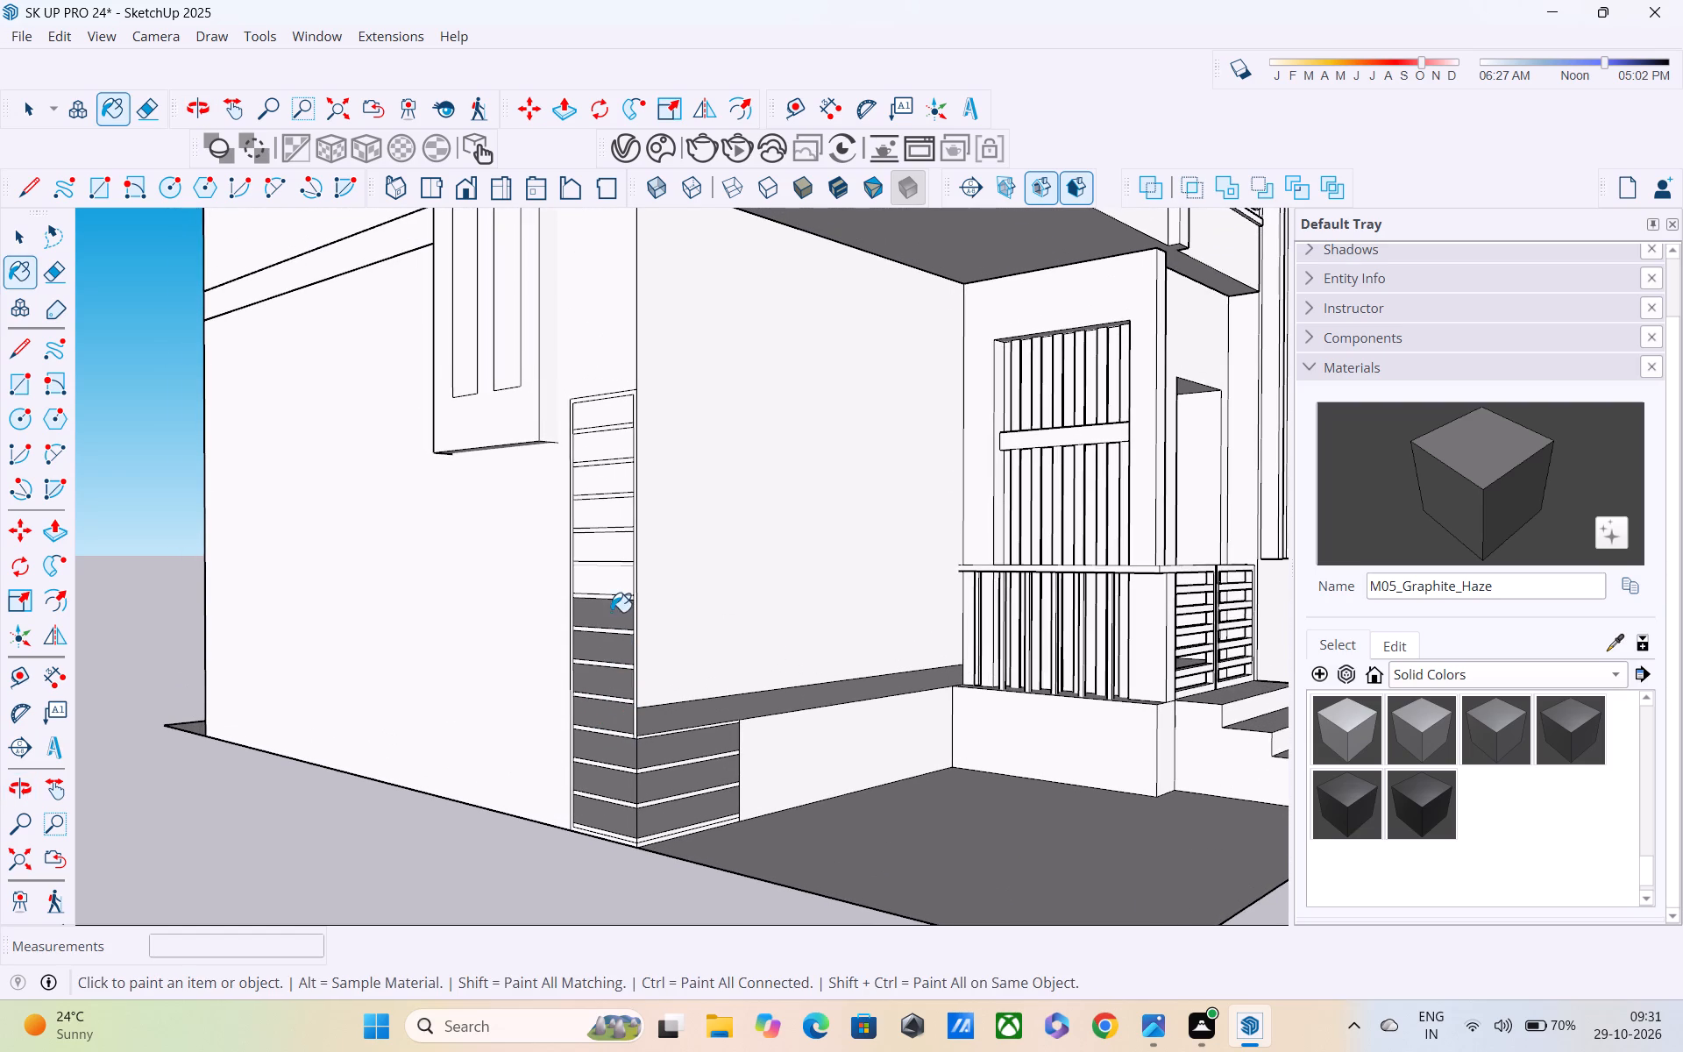
click(610, 584)
click(608, 550)
click(607, 515)
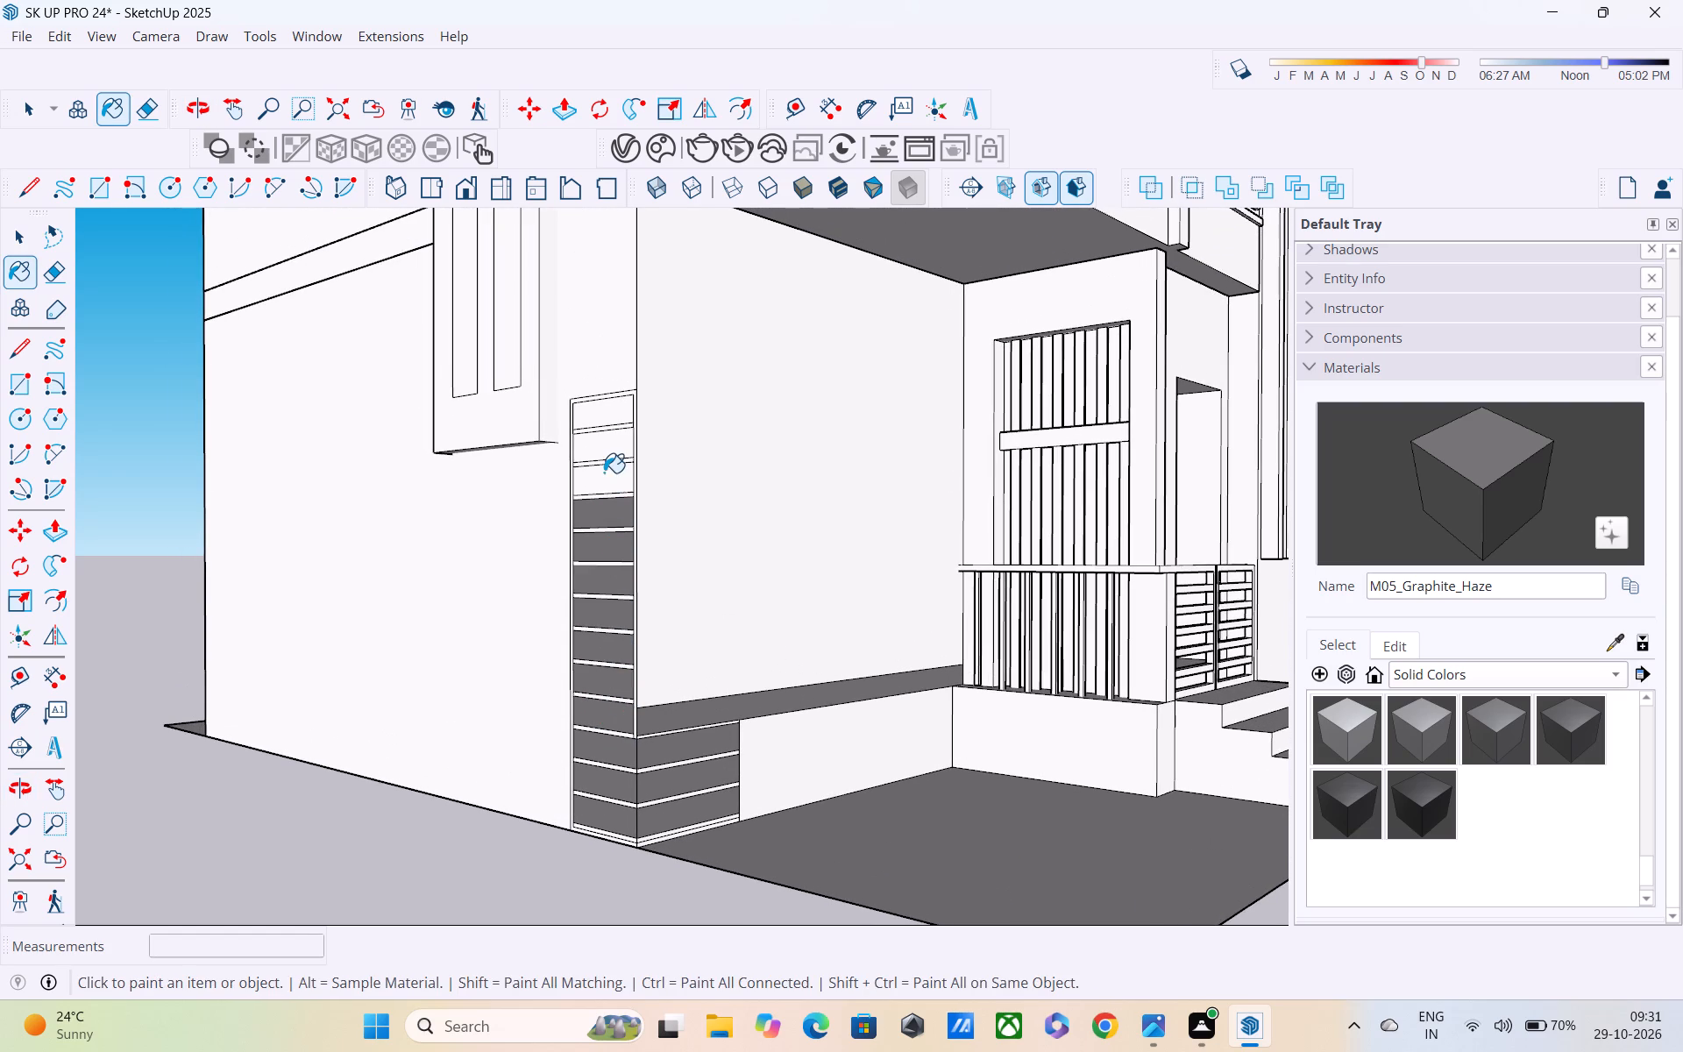
click(604, 473)
click(604, 443)
click(605, 412)
scroll(645, 461, down, 5)
key(space)
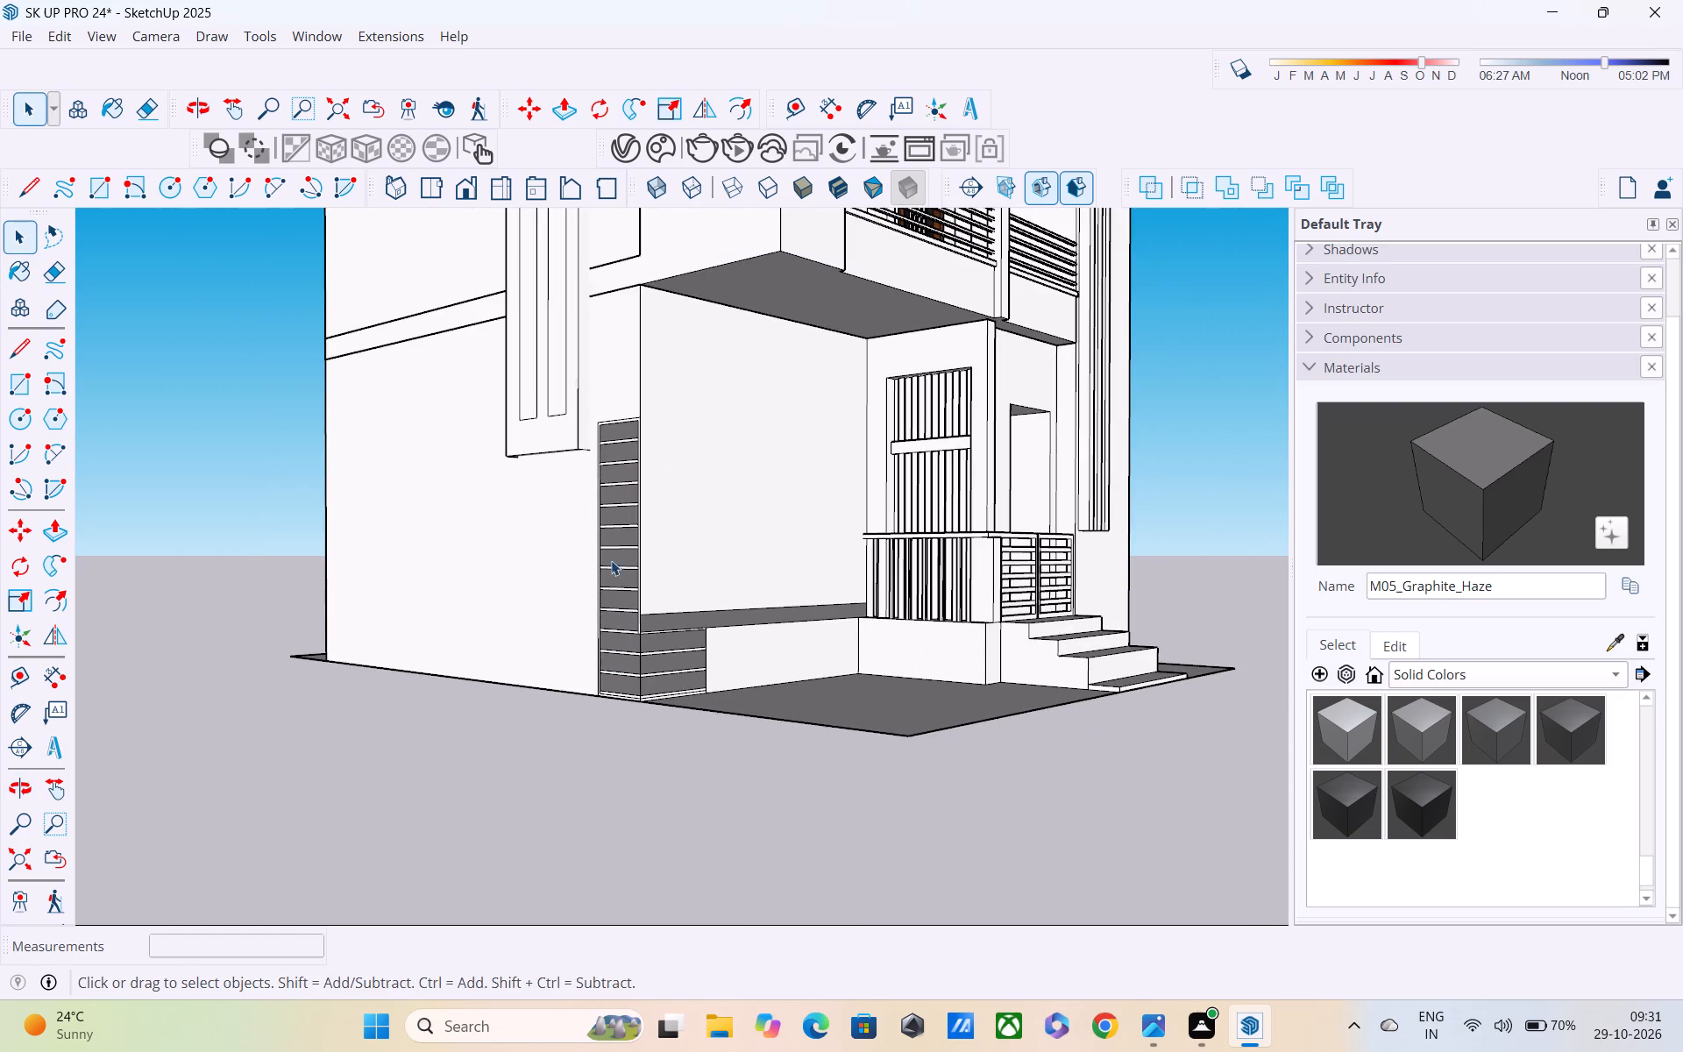
Paint the thin base strip below the corner panel's lowest gap on the porch wall with M05_Graphite_Haze.
scroll(611, 560, down, 1)
middle_drag(593, 582, 333, 669)
key(space)
click(320, 707)
middle_drag(404, 693, 433, 620)
scroll(708, 756, up, 4)
scroll(550, 685, up, 4)
scroll(490, 612, up, 3)
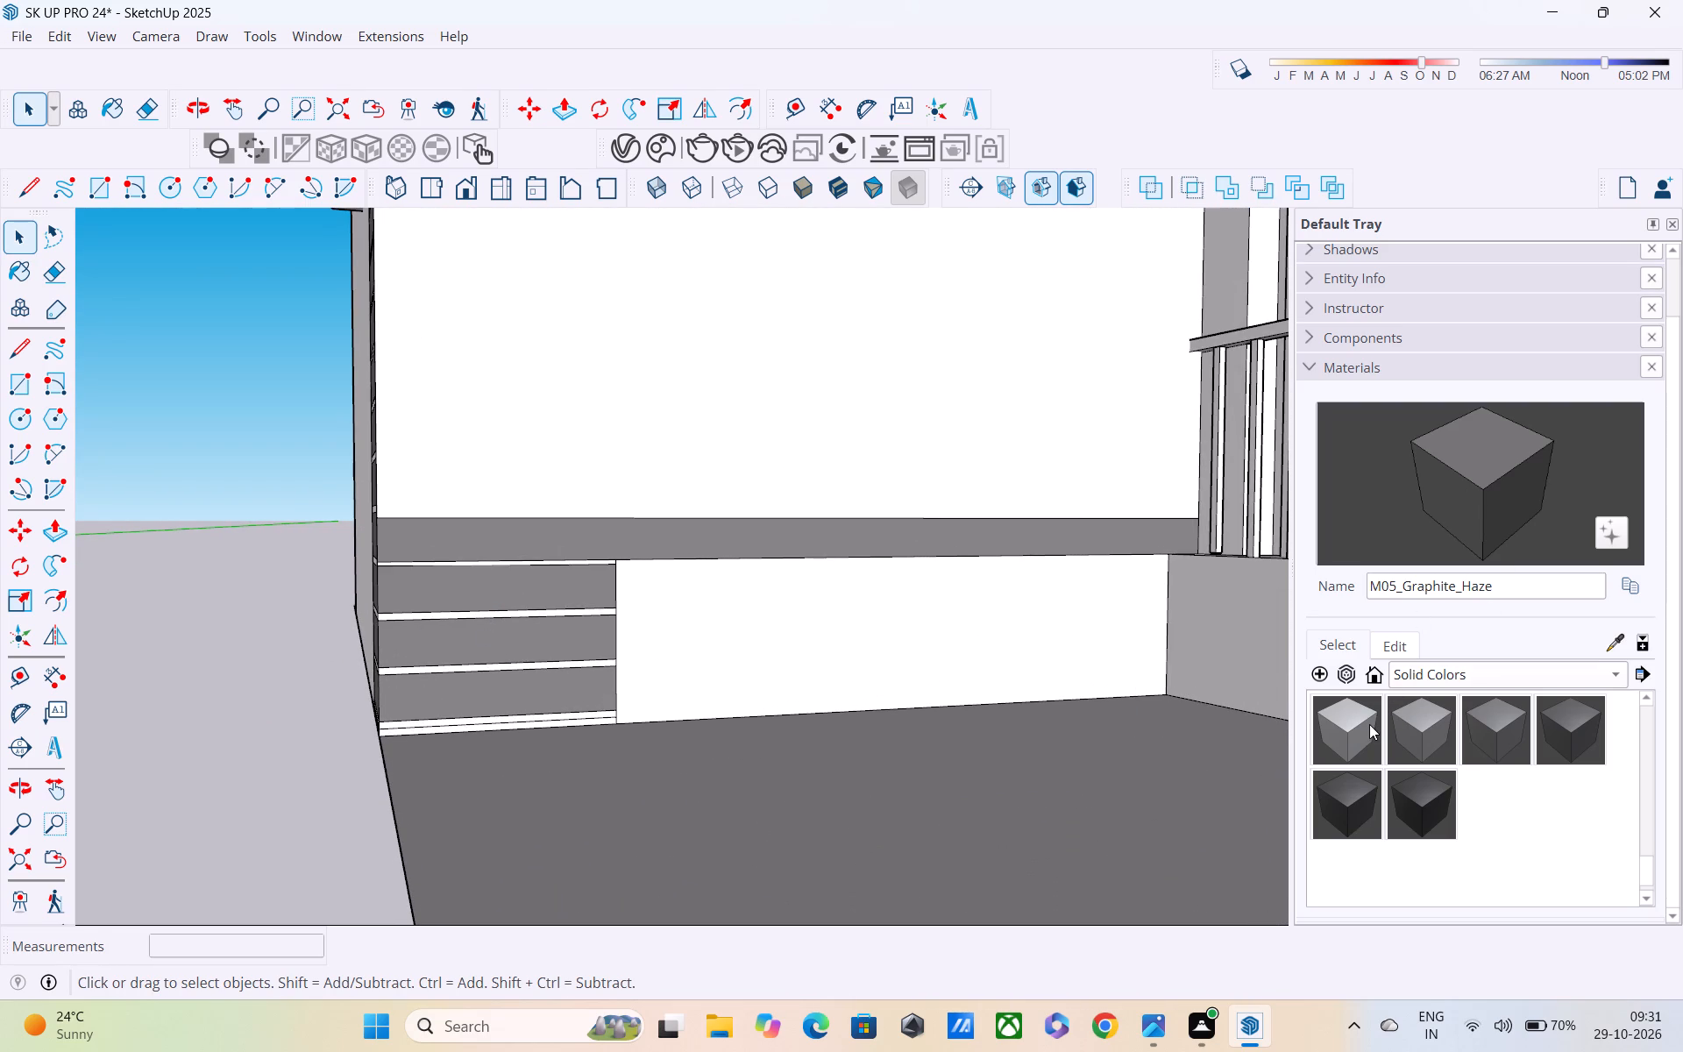
click(1461, 501)
shift+middle_drag(346, 840, 527, 793)
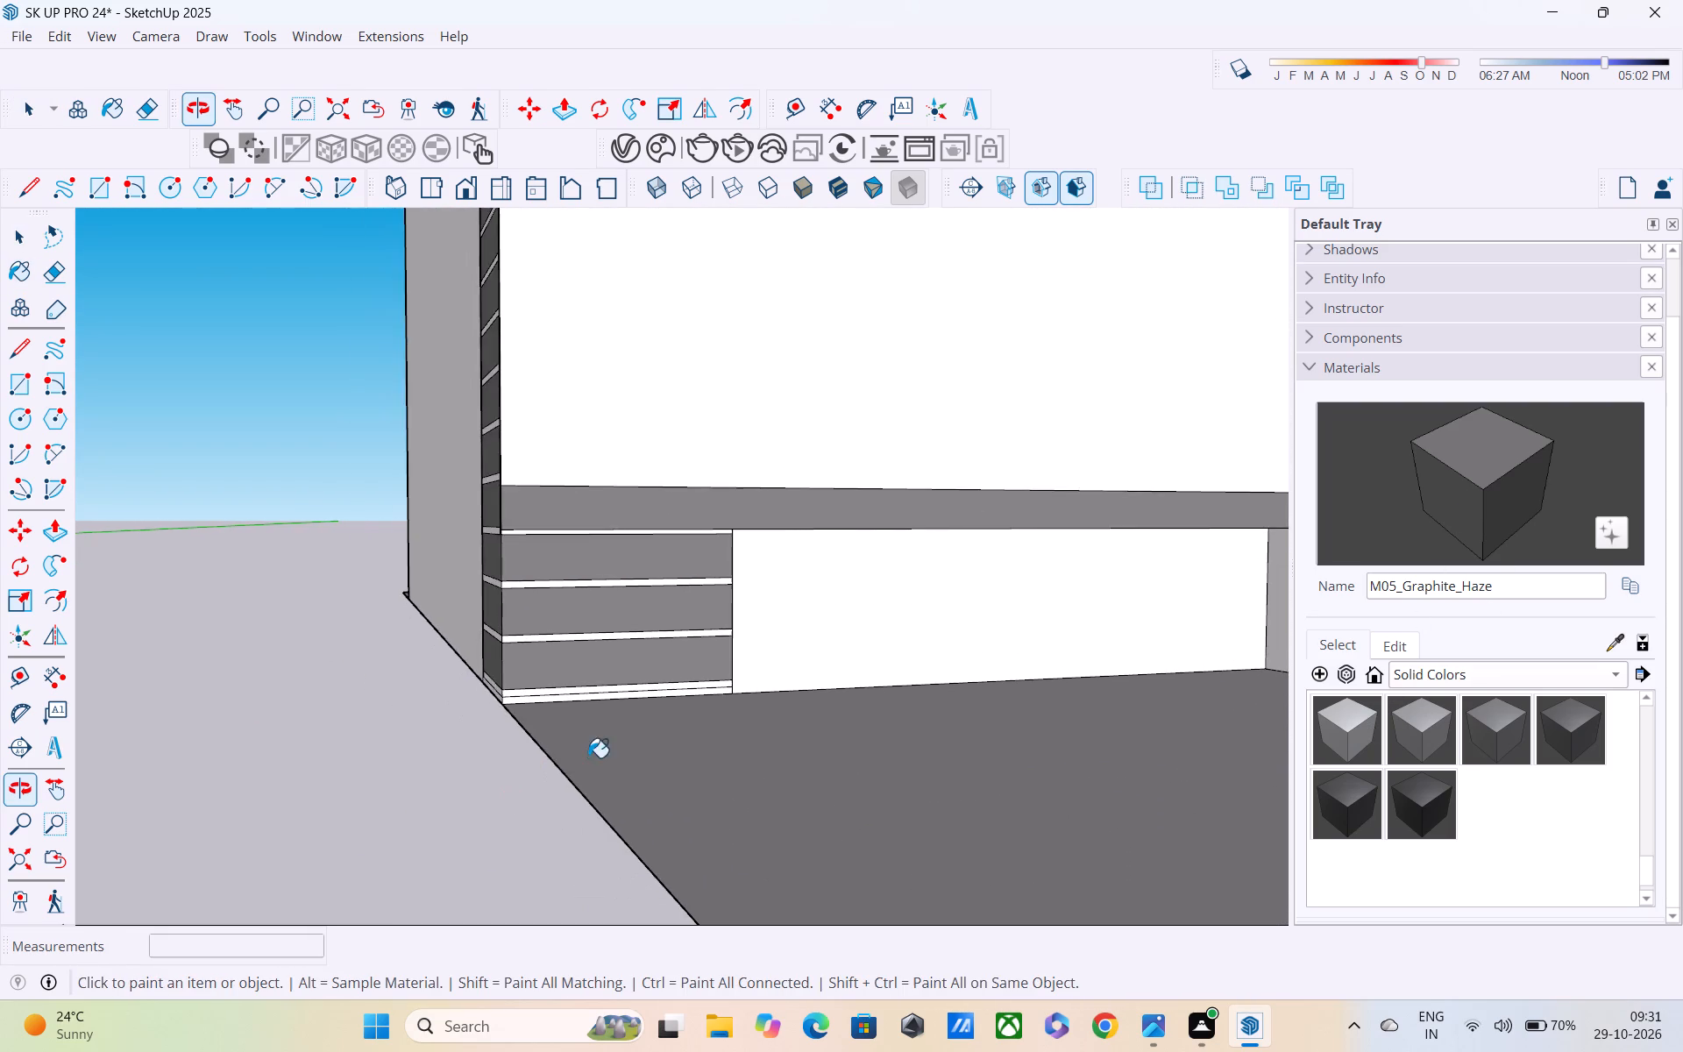
scroll(602, 742, up, 9)
scroll(514, 665, up, 4)
middle_drag(511, 665, 552, 622)
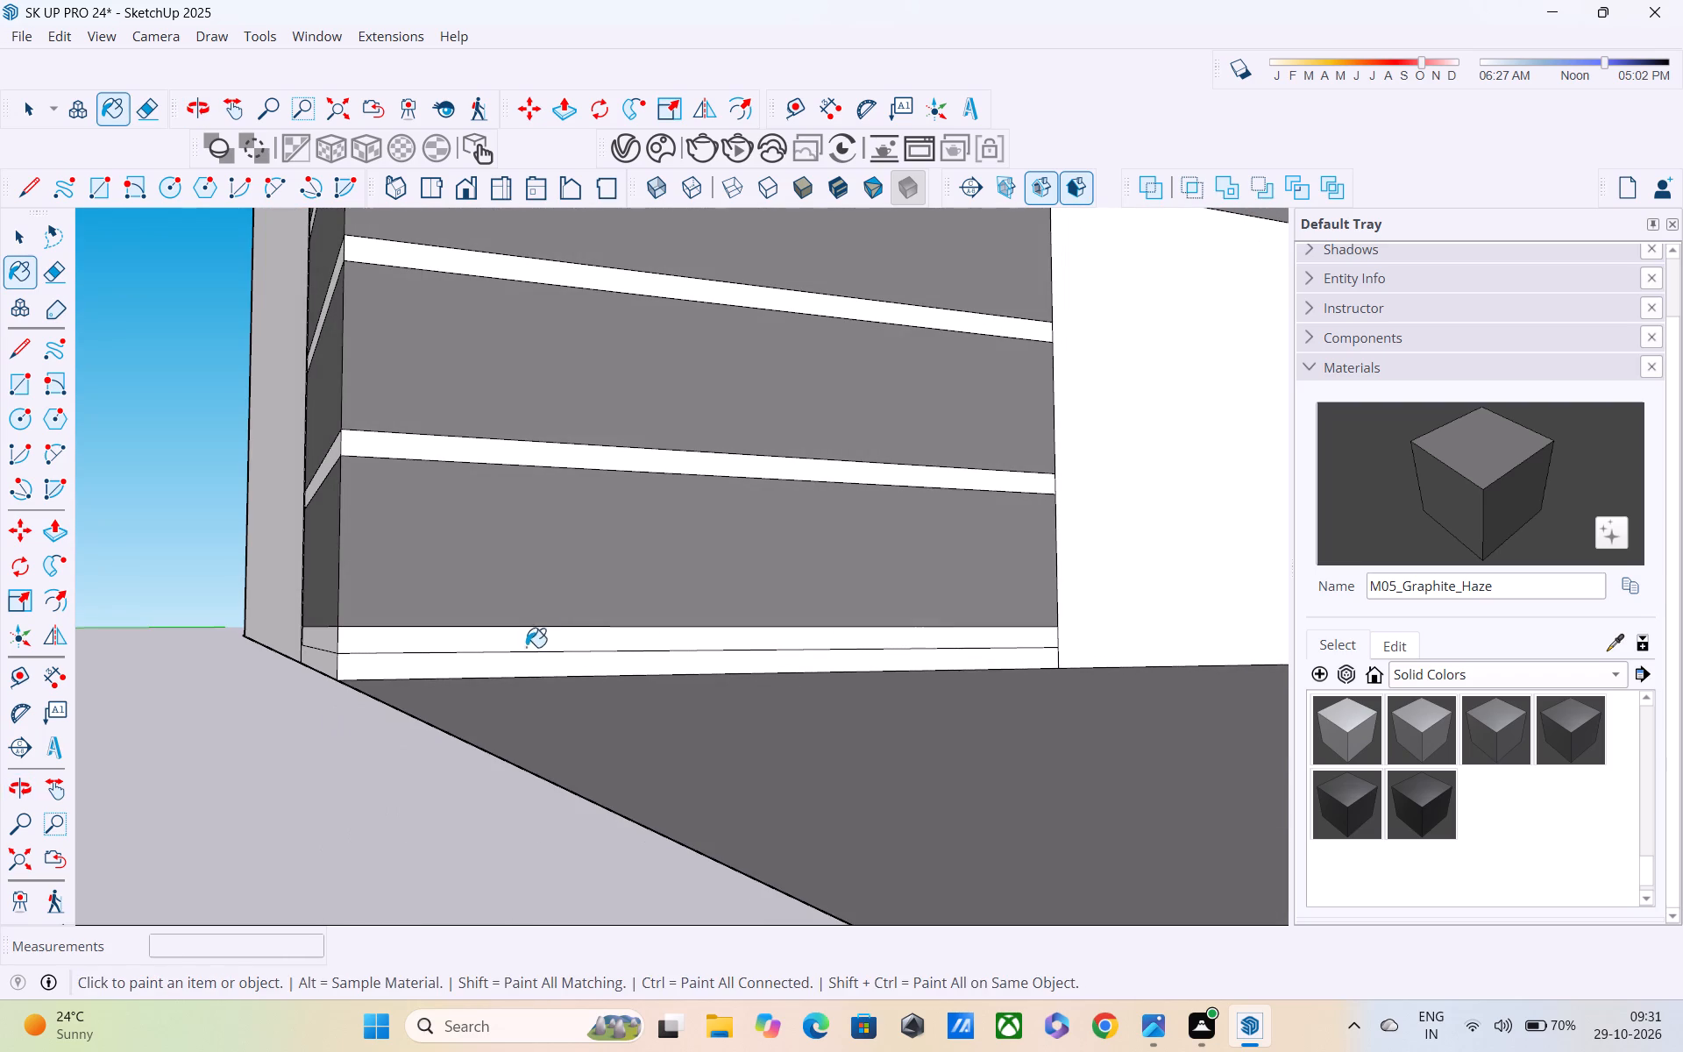
click(513, 667)
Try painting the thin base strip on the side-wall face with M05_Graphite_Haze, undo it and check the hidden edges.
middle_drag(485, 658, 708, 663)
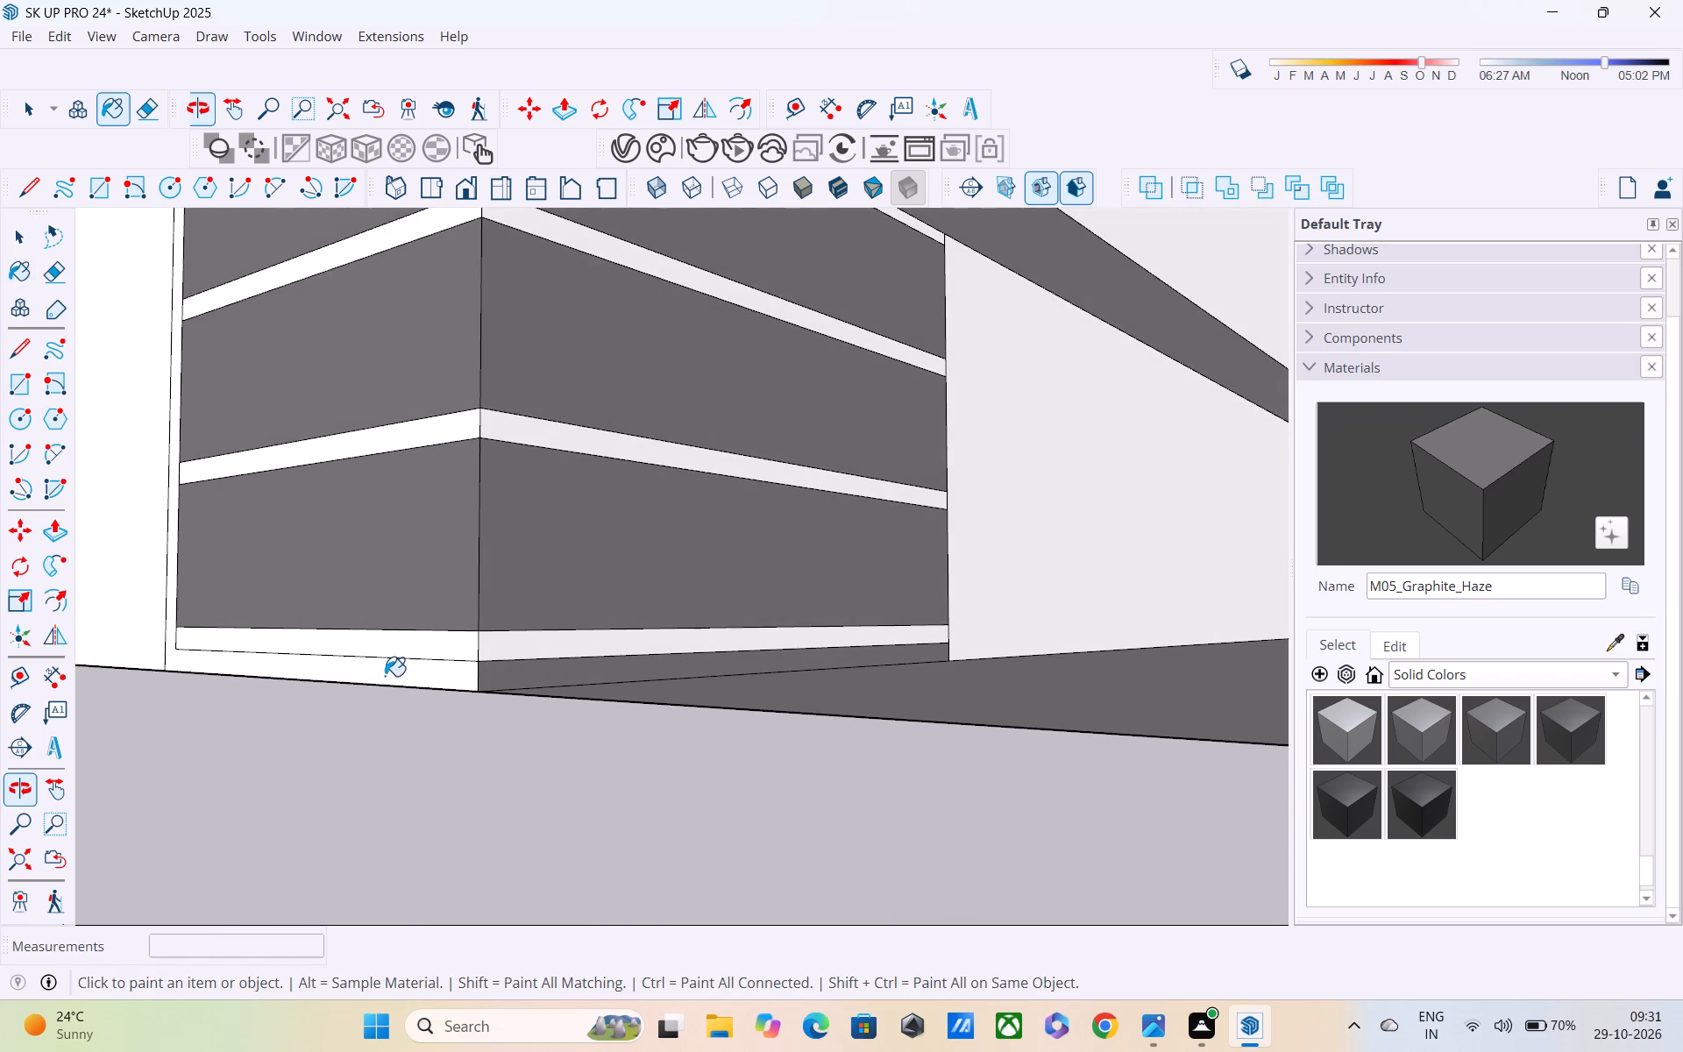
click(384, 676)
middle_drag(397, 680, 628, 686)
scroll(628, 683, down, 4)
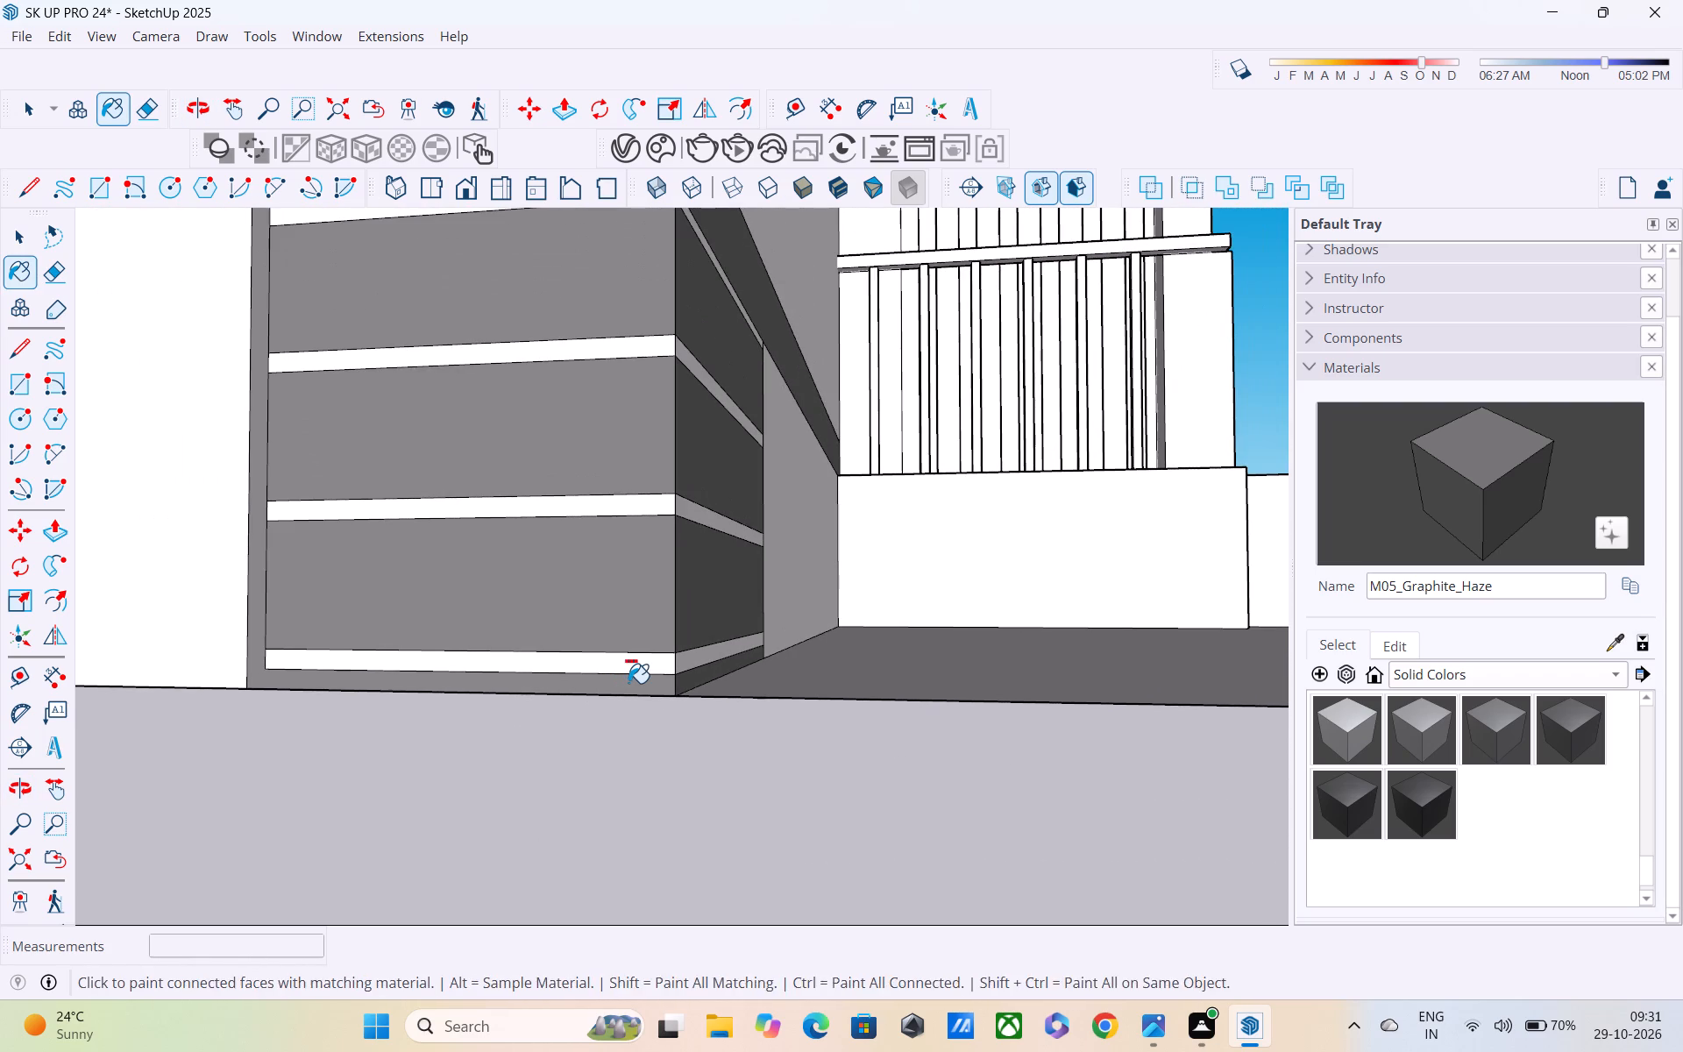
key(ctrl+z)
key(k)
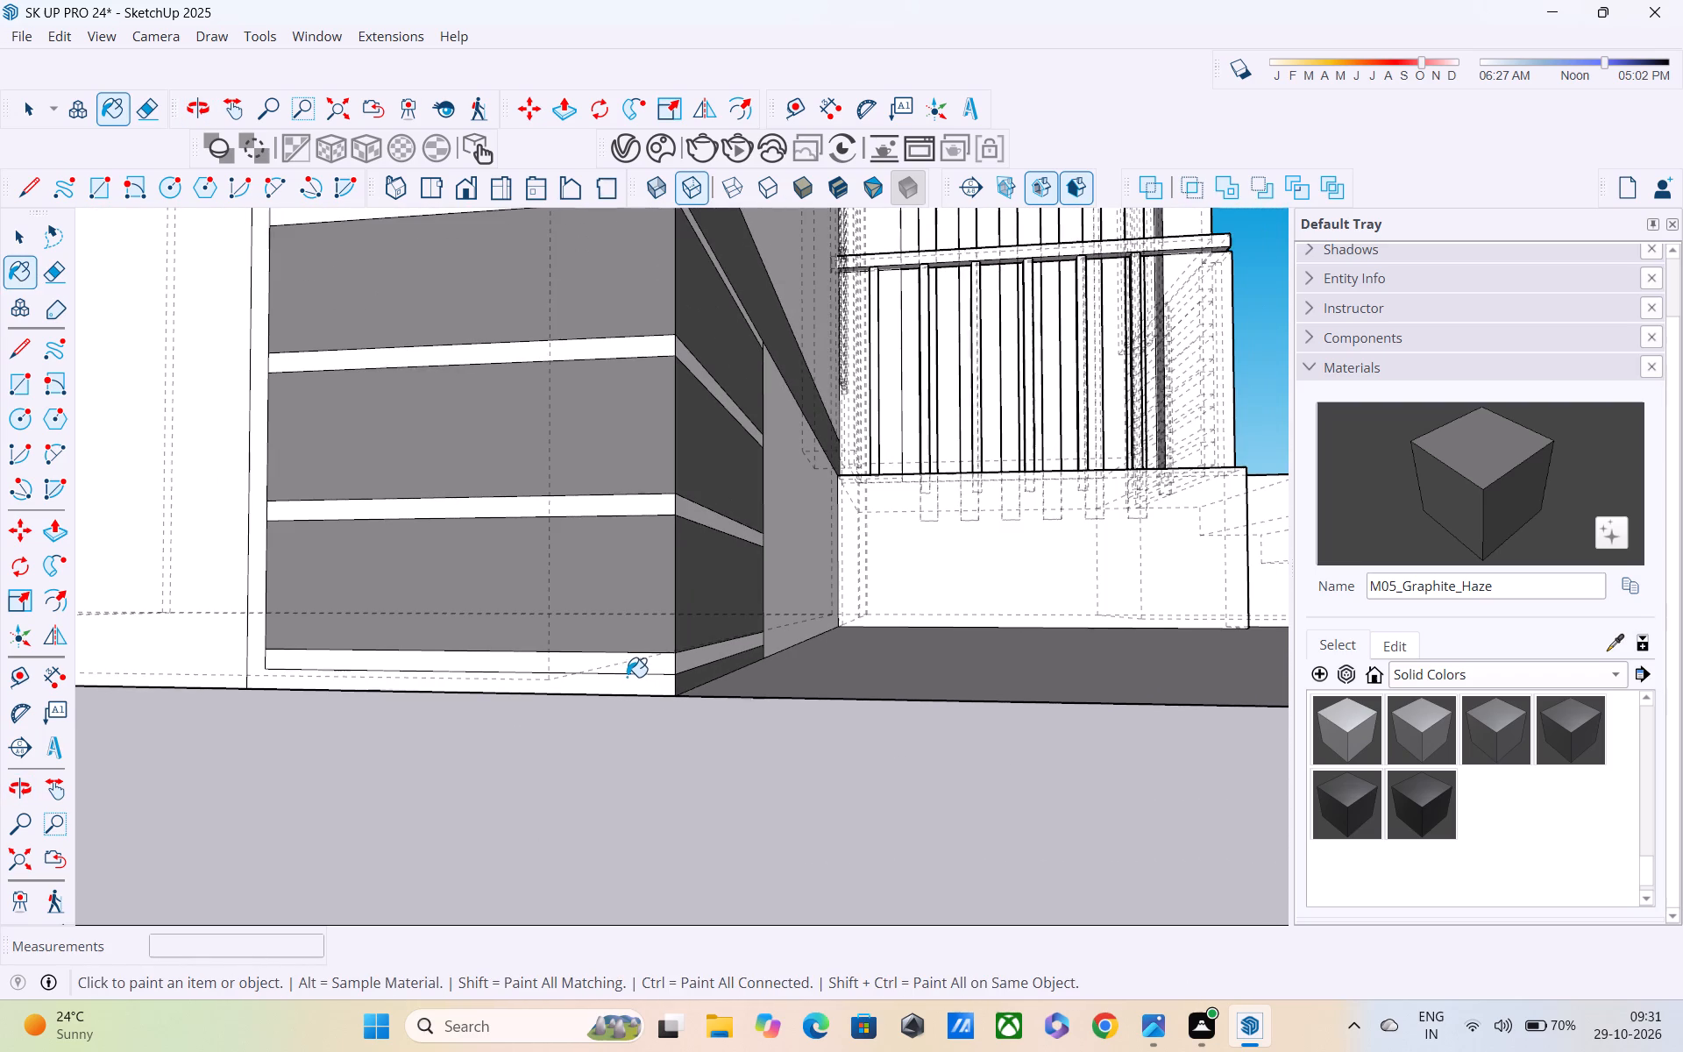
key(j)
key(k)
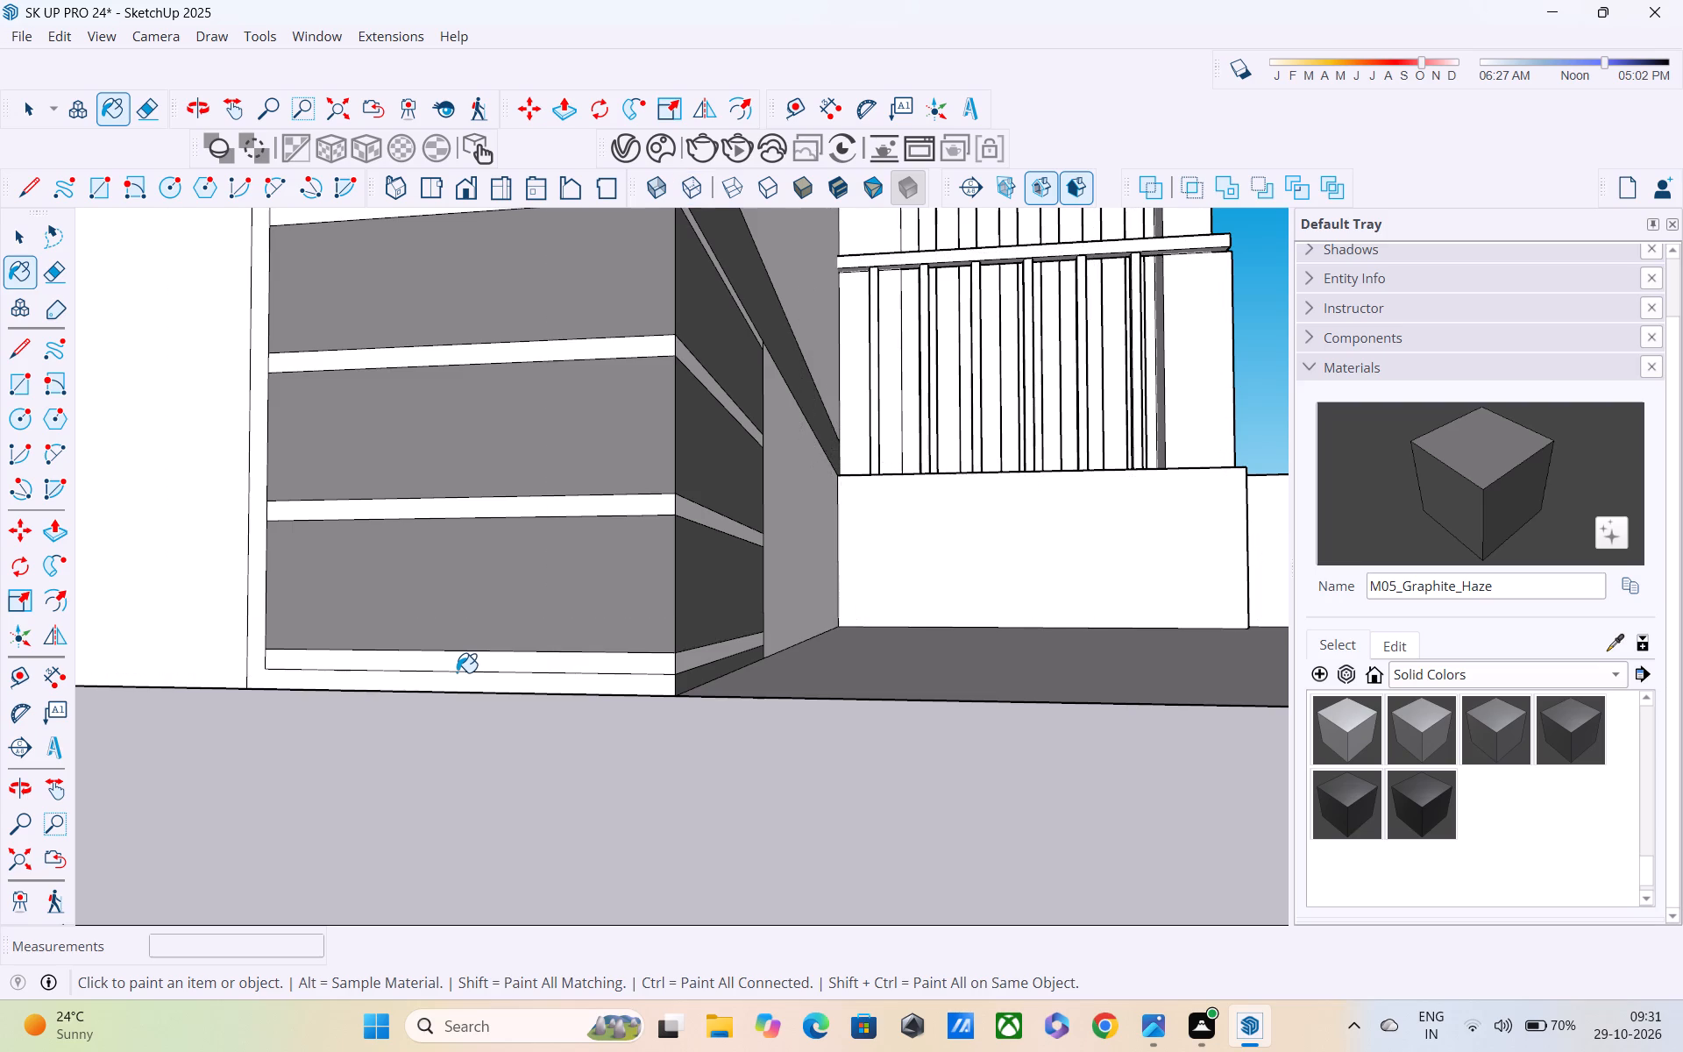
Draw a 1" vertical line from the corner panel's outer bottom corner to the ground, closing the side-wall base strip.
key(l)
click(270, 672)
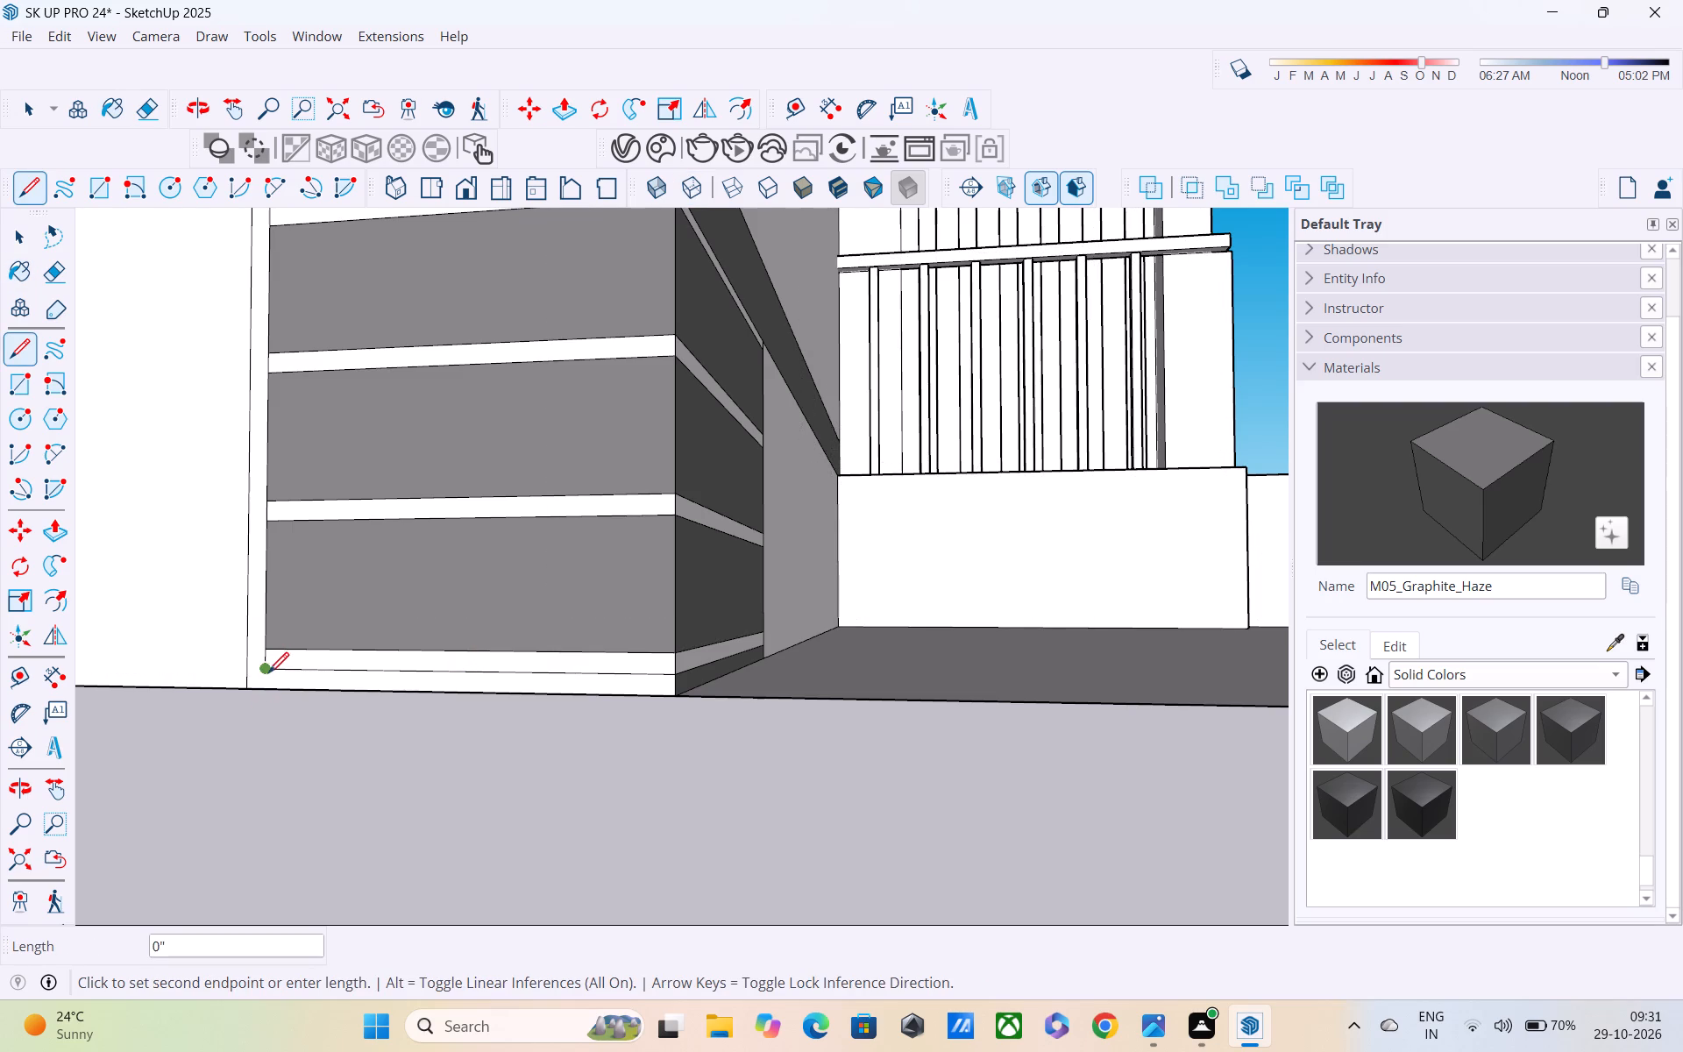
click(266, 687)
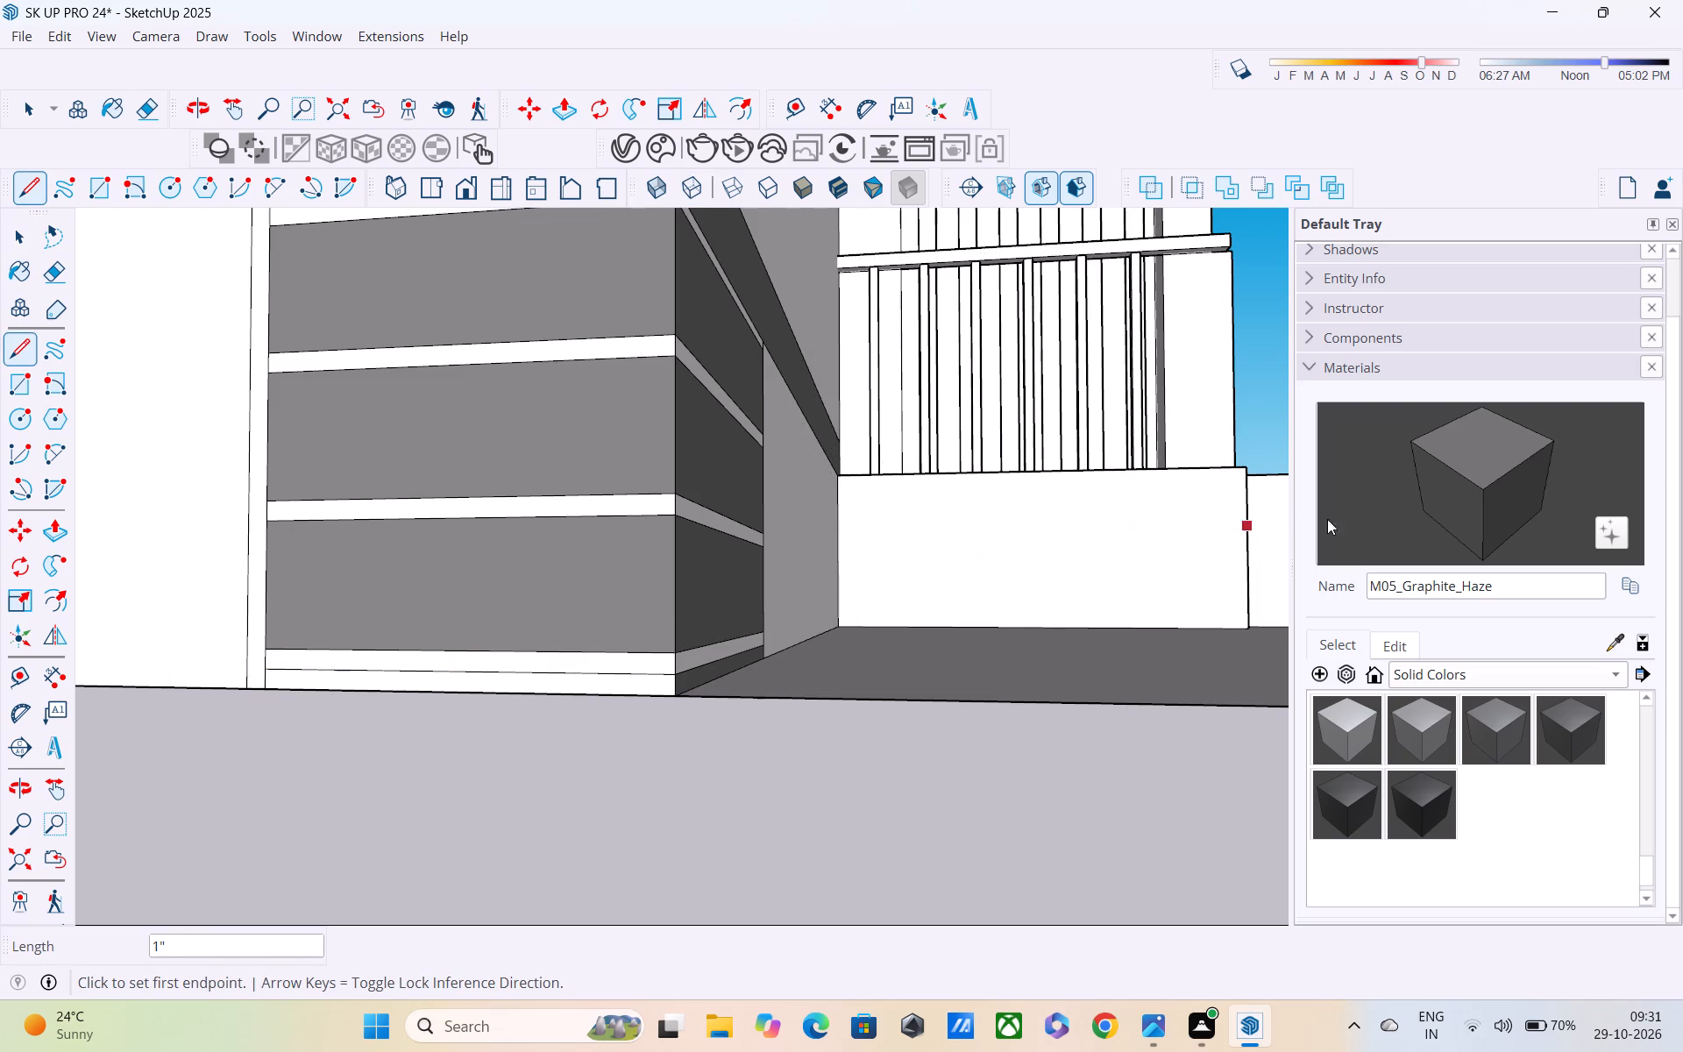
Paint the closed base strip on the corner panel's side-wall face with M05_Graphite_Haze and check the finished panel.
click(1463, 474)
click(490, 683)
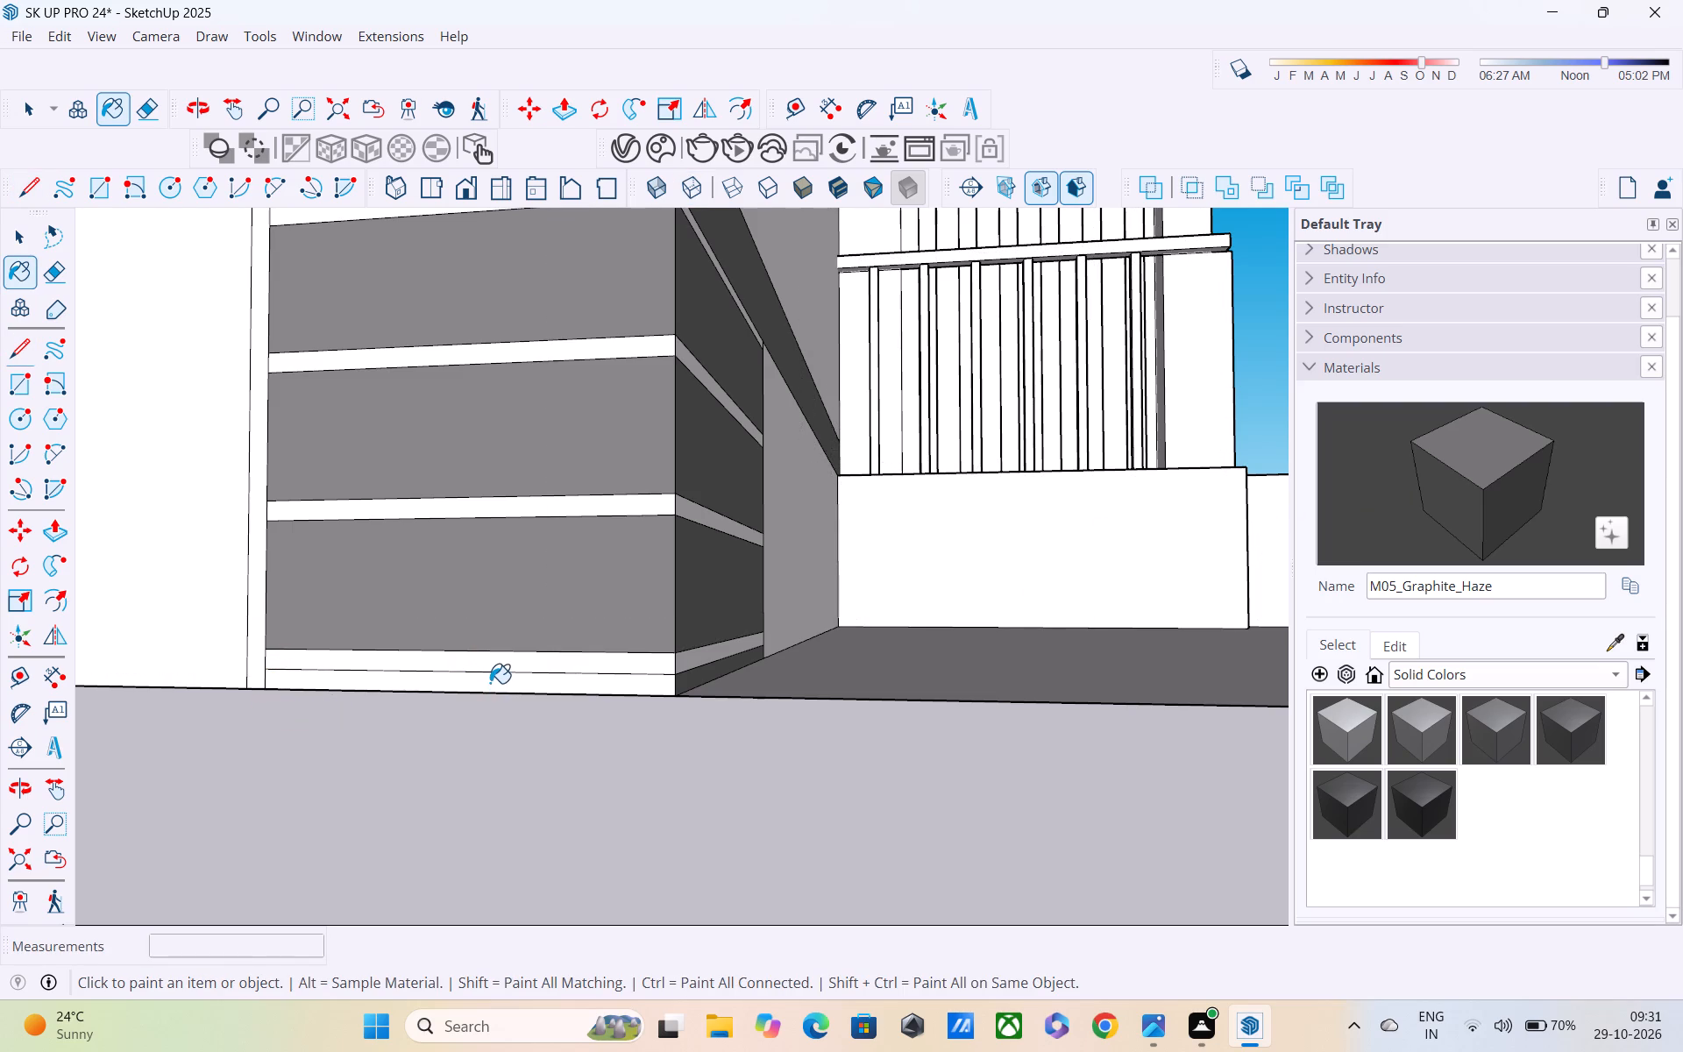
middle_drag(500, 680, 355, 736)
scroll(365, 736, down, 8)
scroll(414, 666, down, 6)
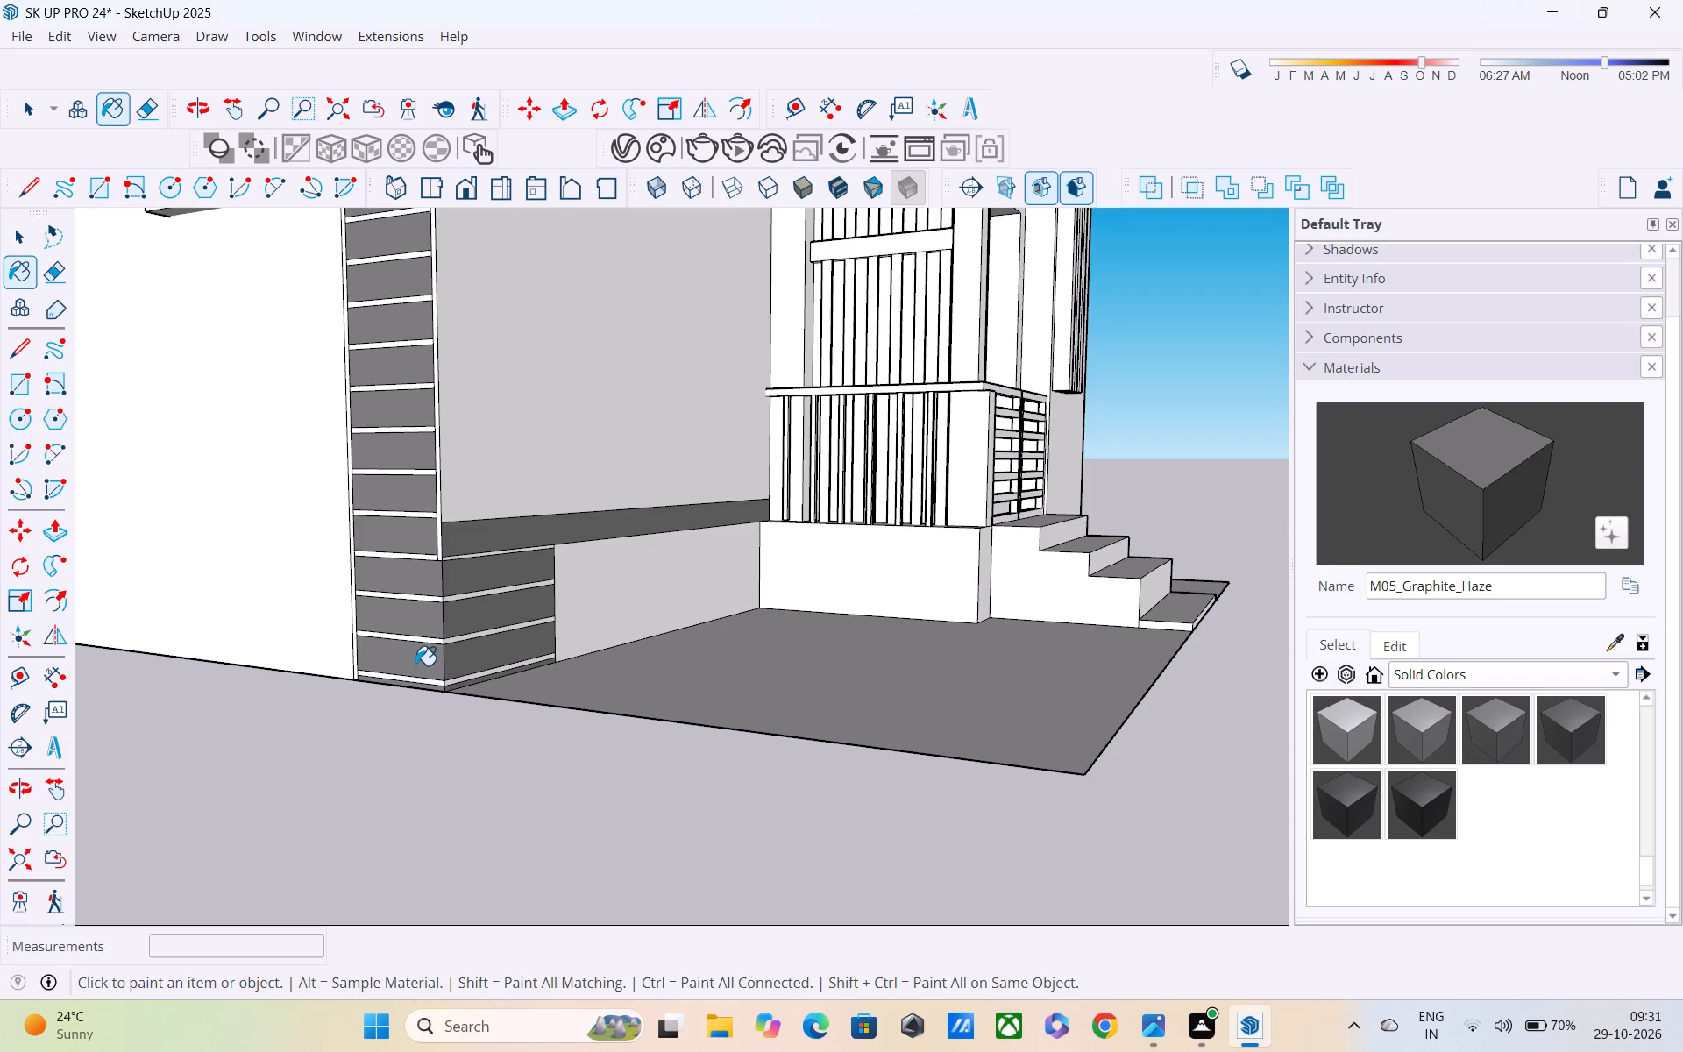
scroll(415, 665, down, 7)
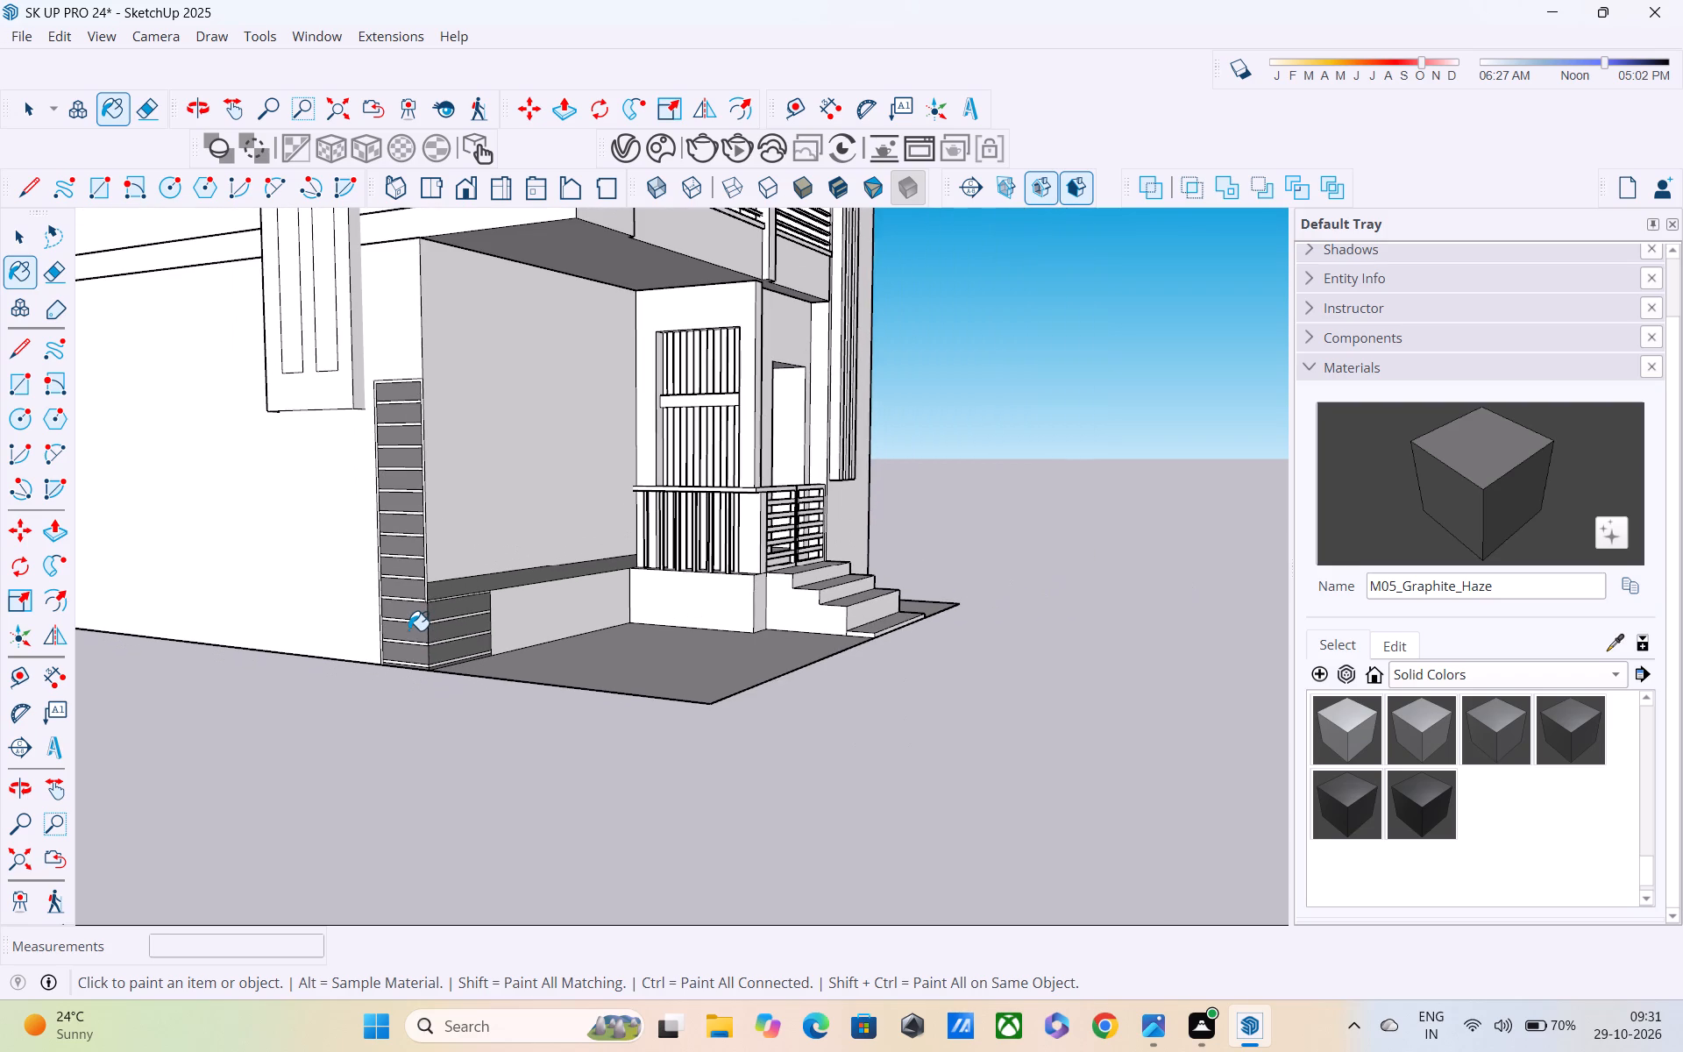
shift+middle_drag(411, 629, 429, 636)
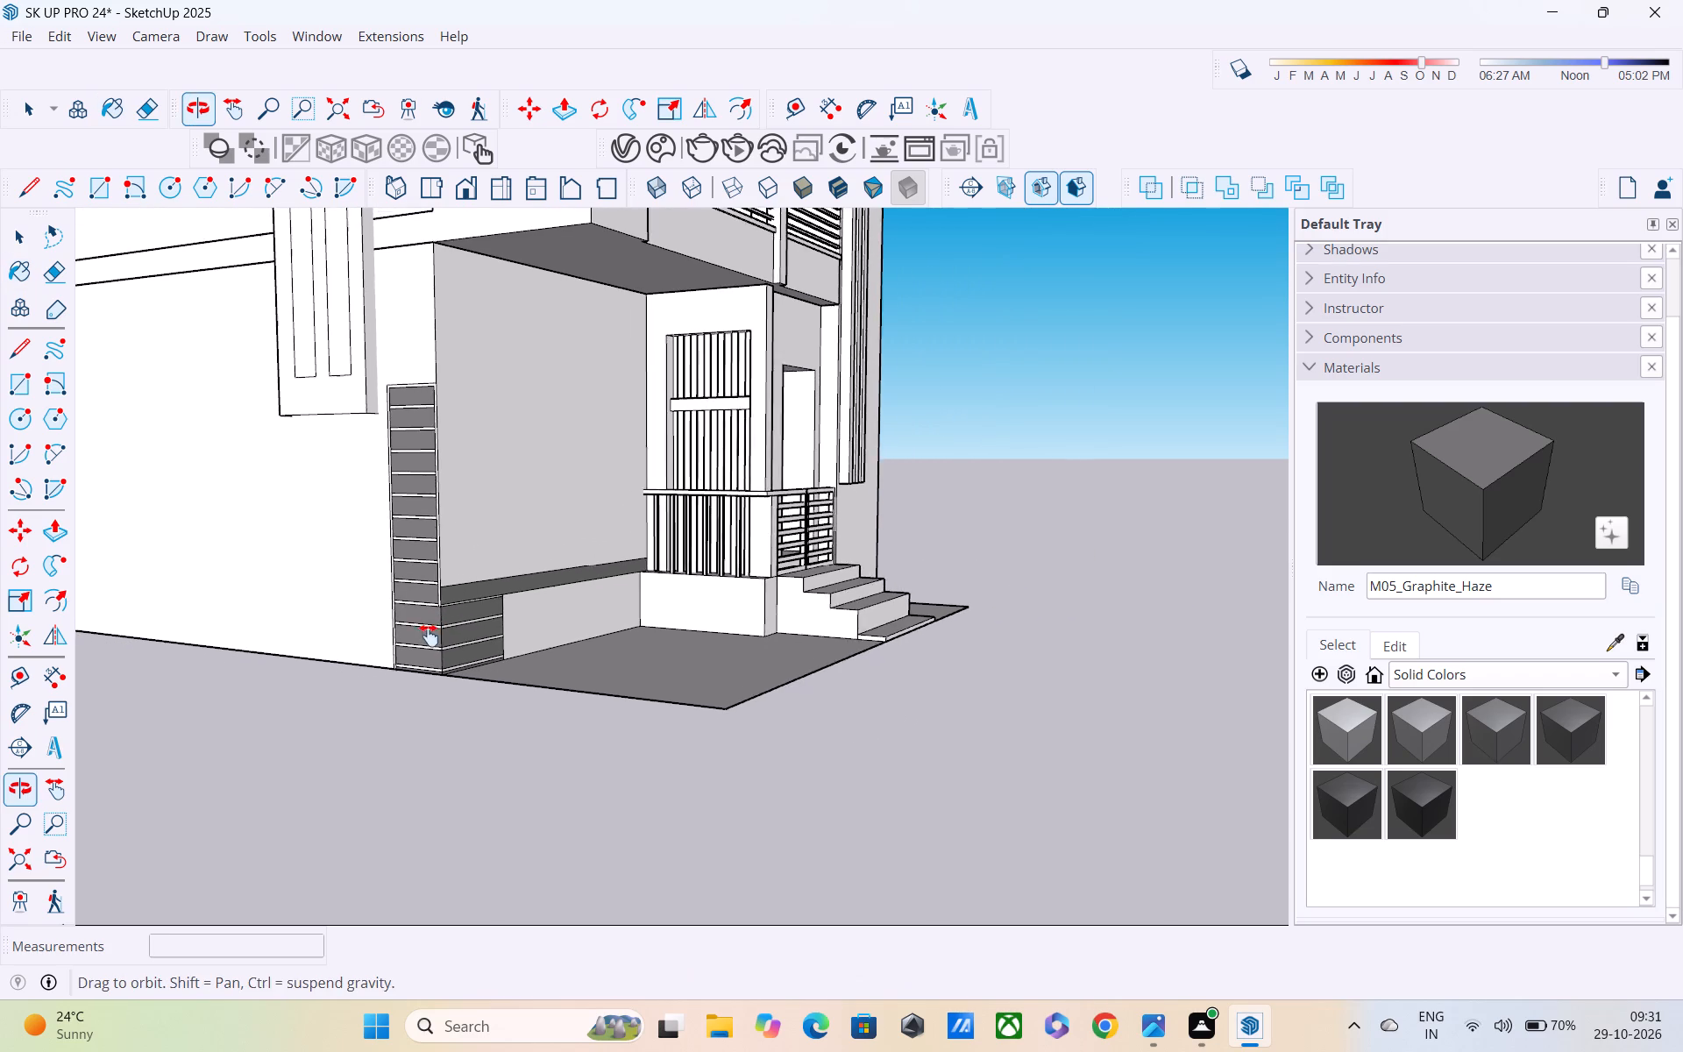
shift+middle_drag(429, 636, 564, 660)
shift+scroll(565, 661, up, 1)
scroll(531, 624, down, 4)
key(space)
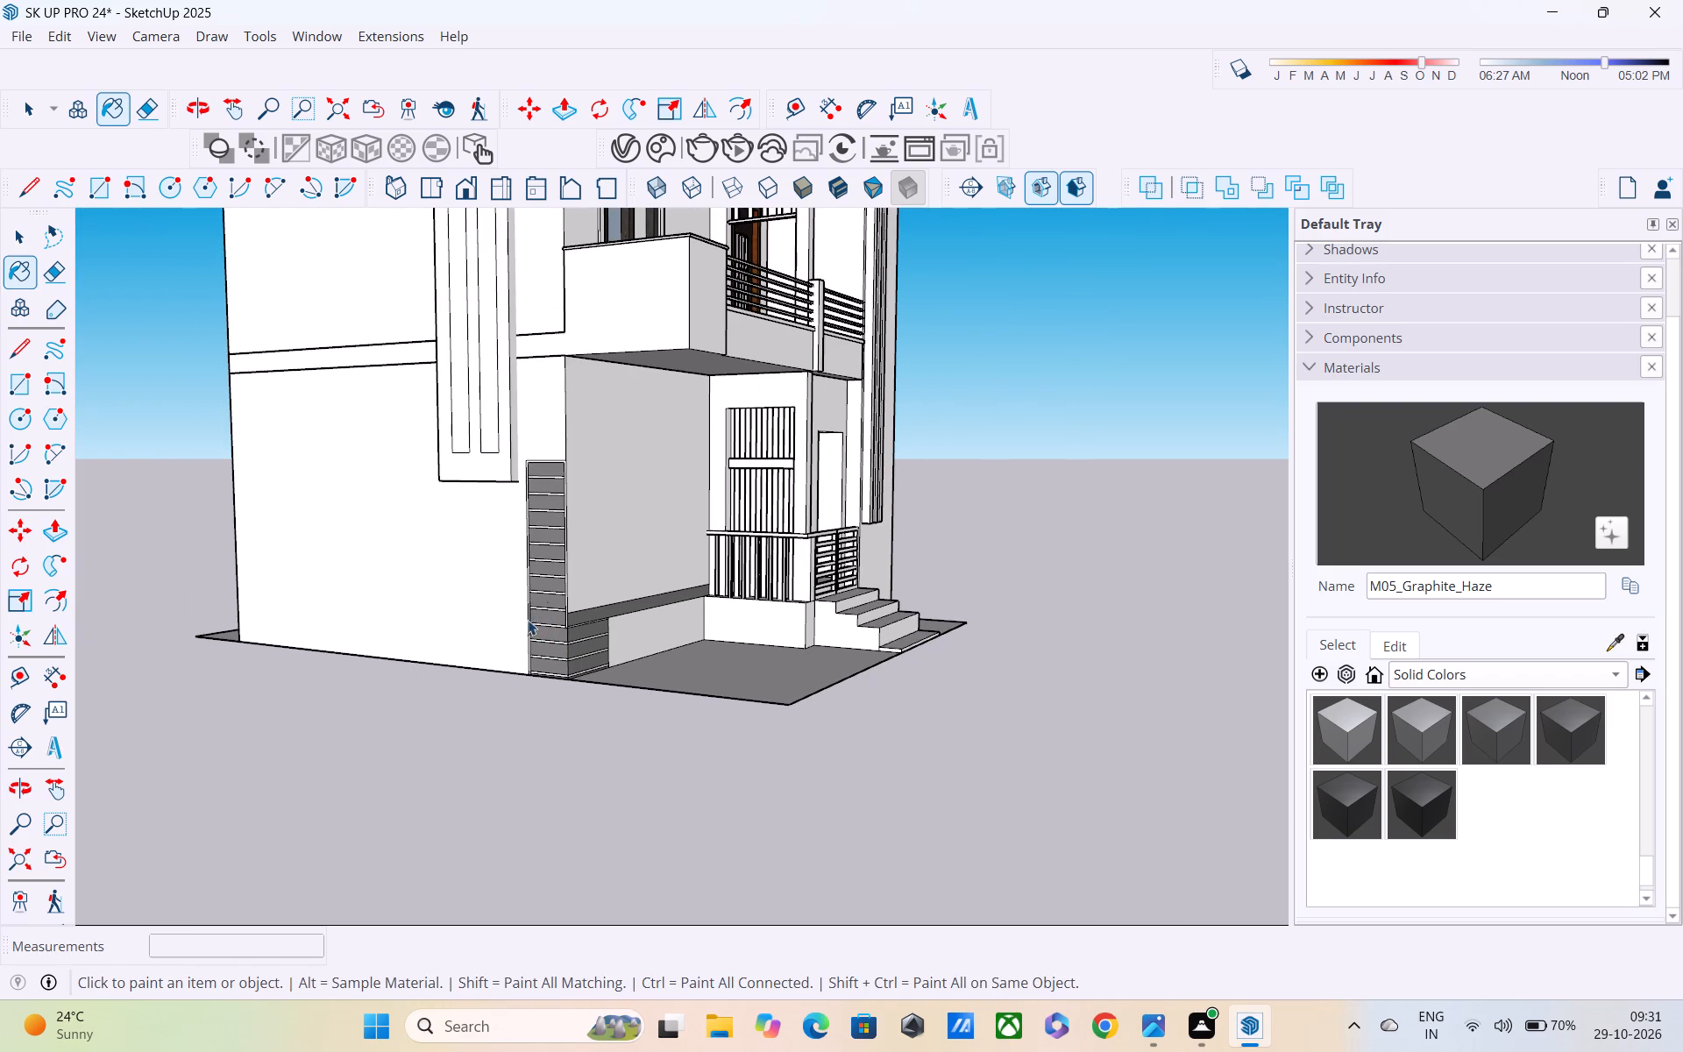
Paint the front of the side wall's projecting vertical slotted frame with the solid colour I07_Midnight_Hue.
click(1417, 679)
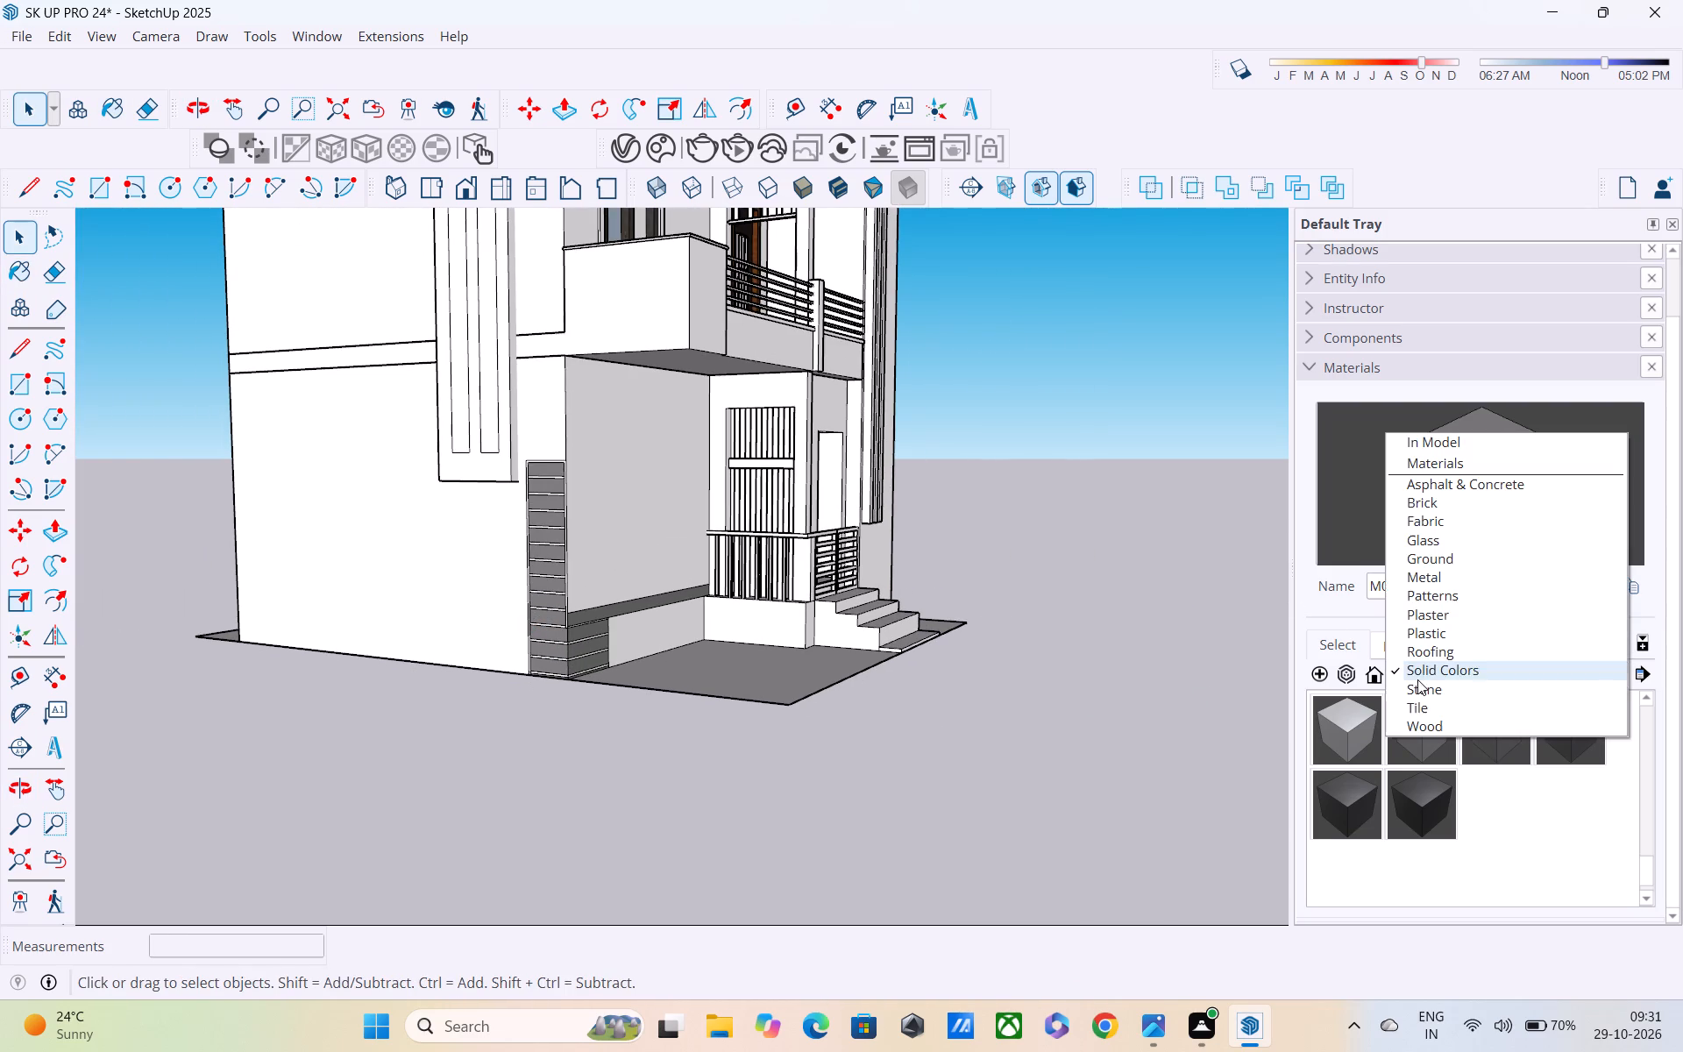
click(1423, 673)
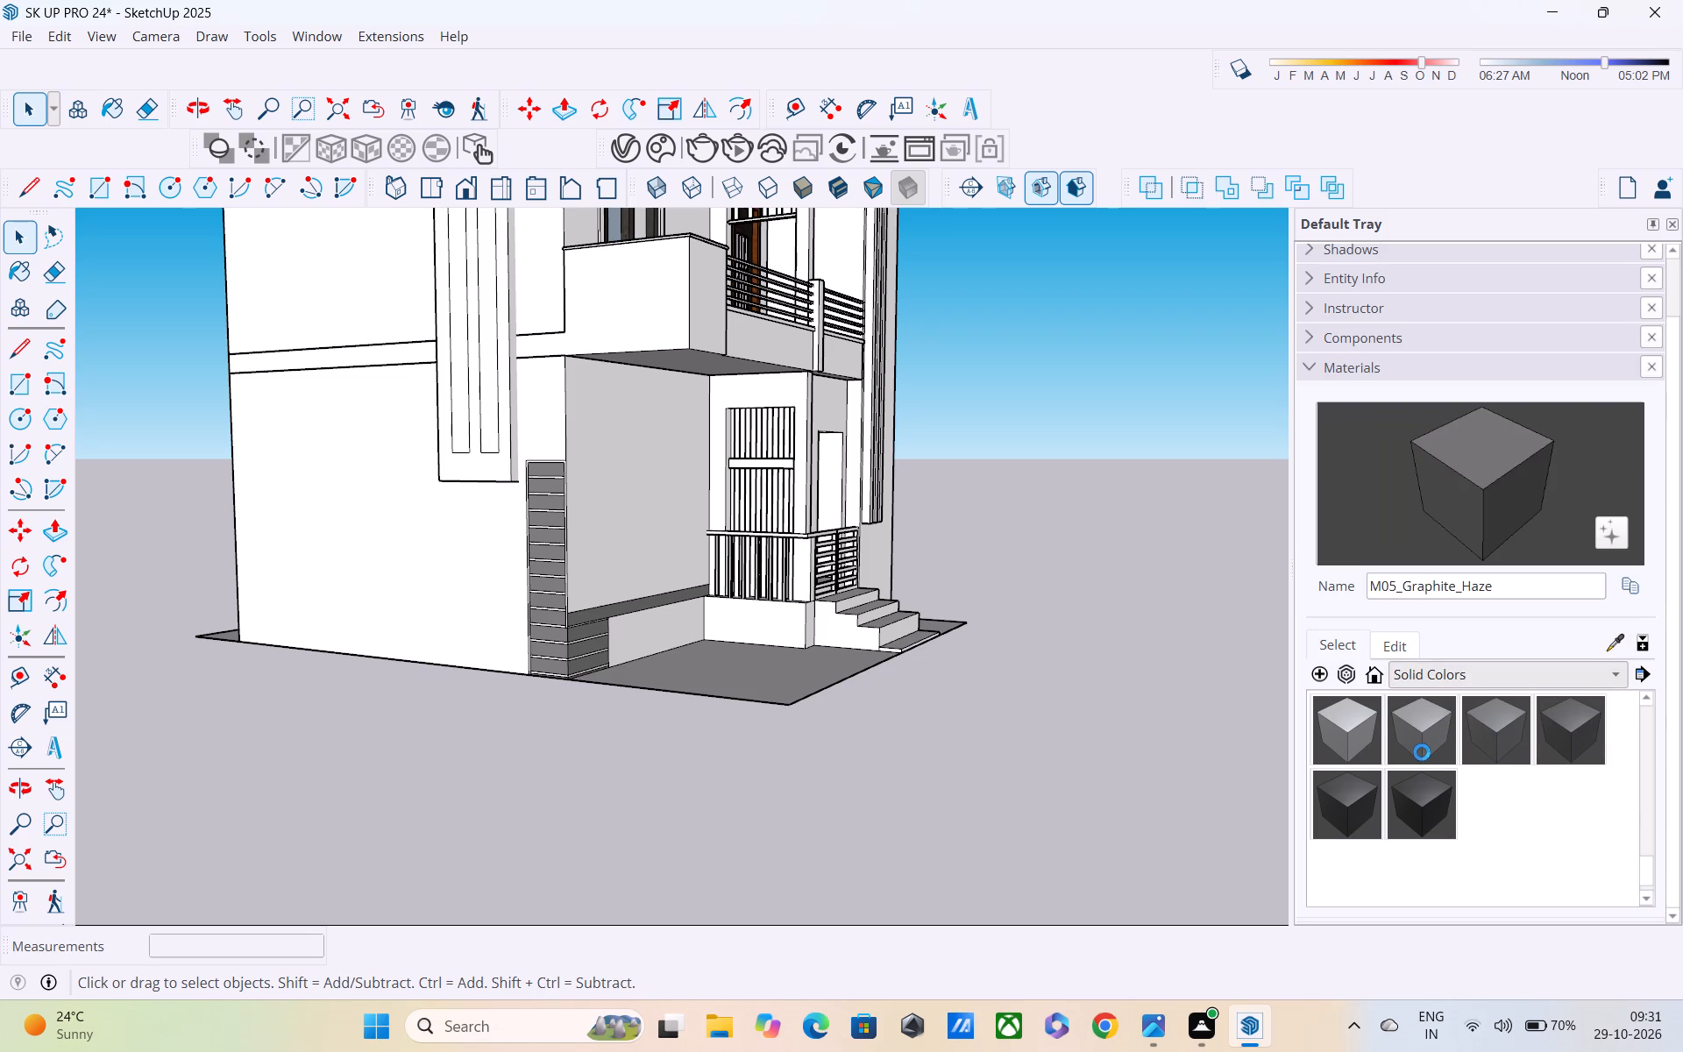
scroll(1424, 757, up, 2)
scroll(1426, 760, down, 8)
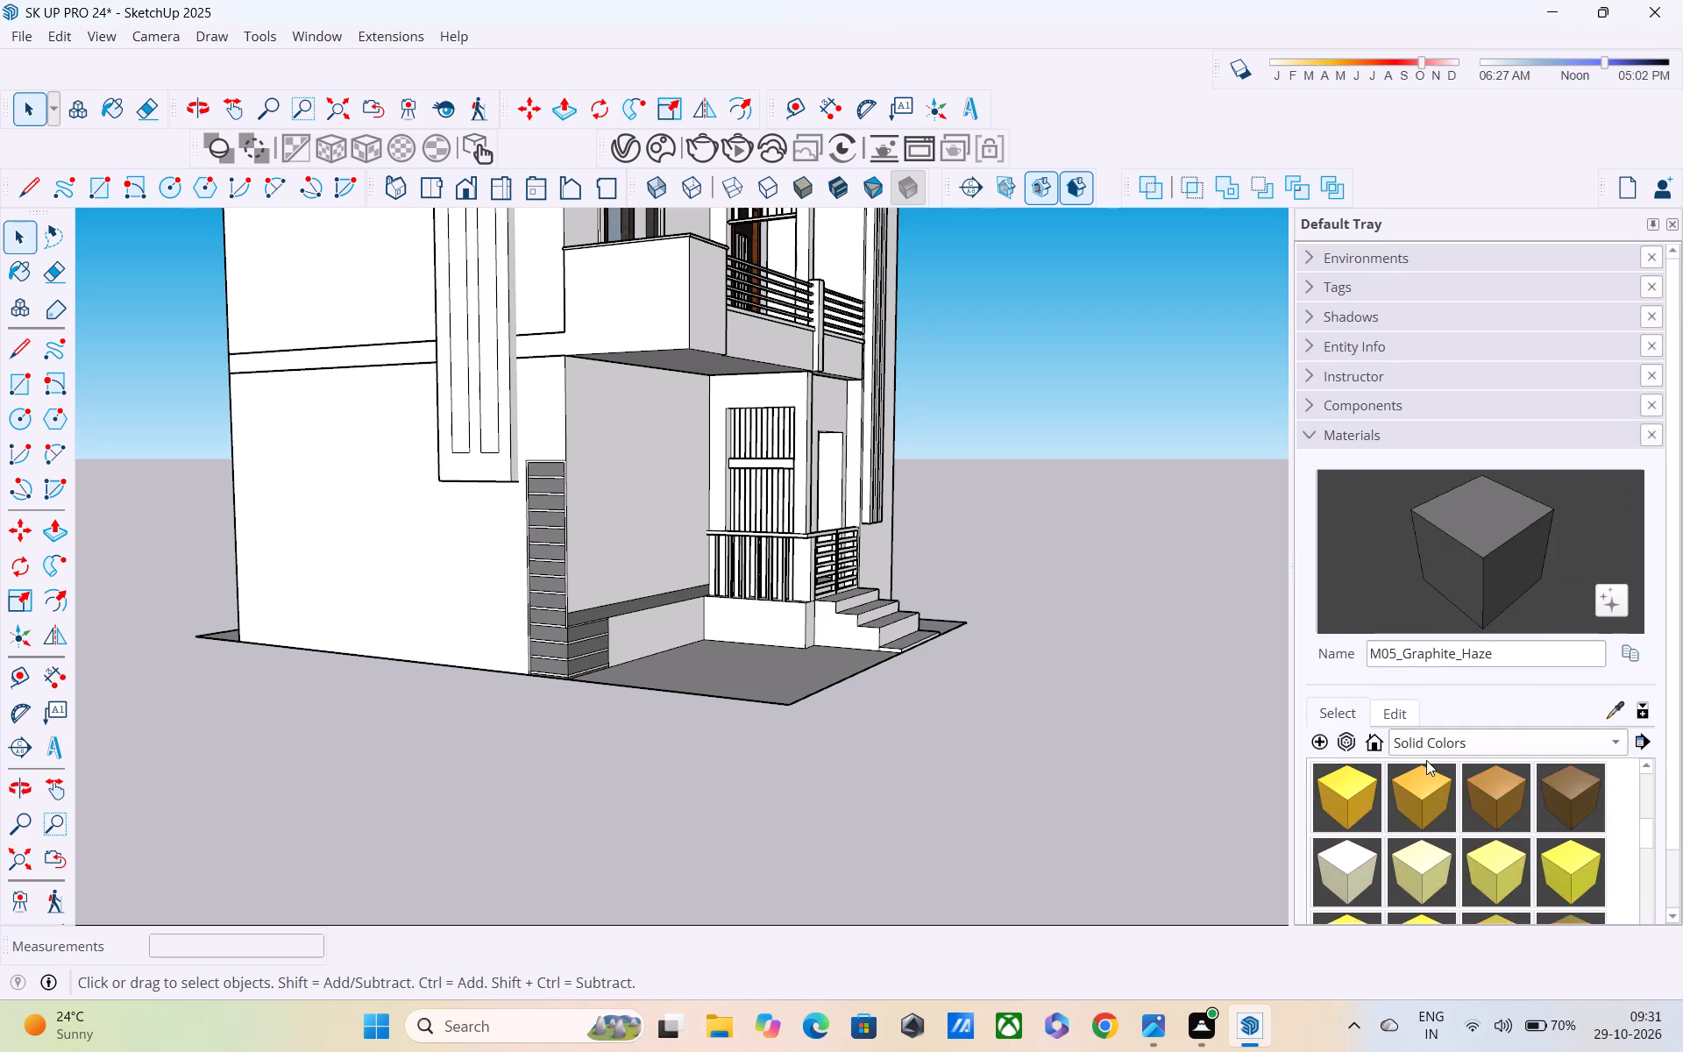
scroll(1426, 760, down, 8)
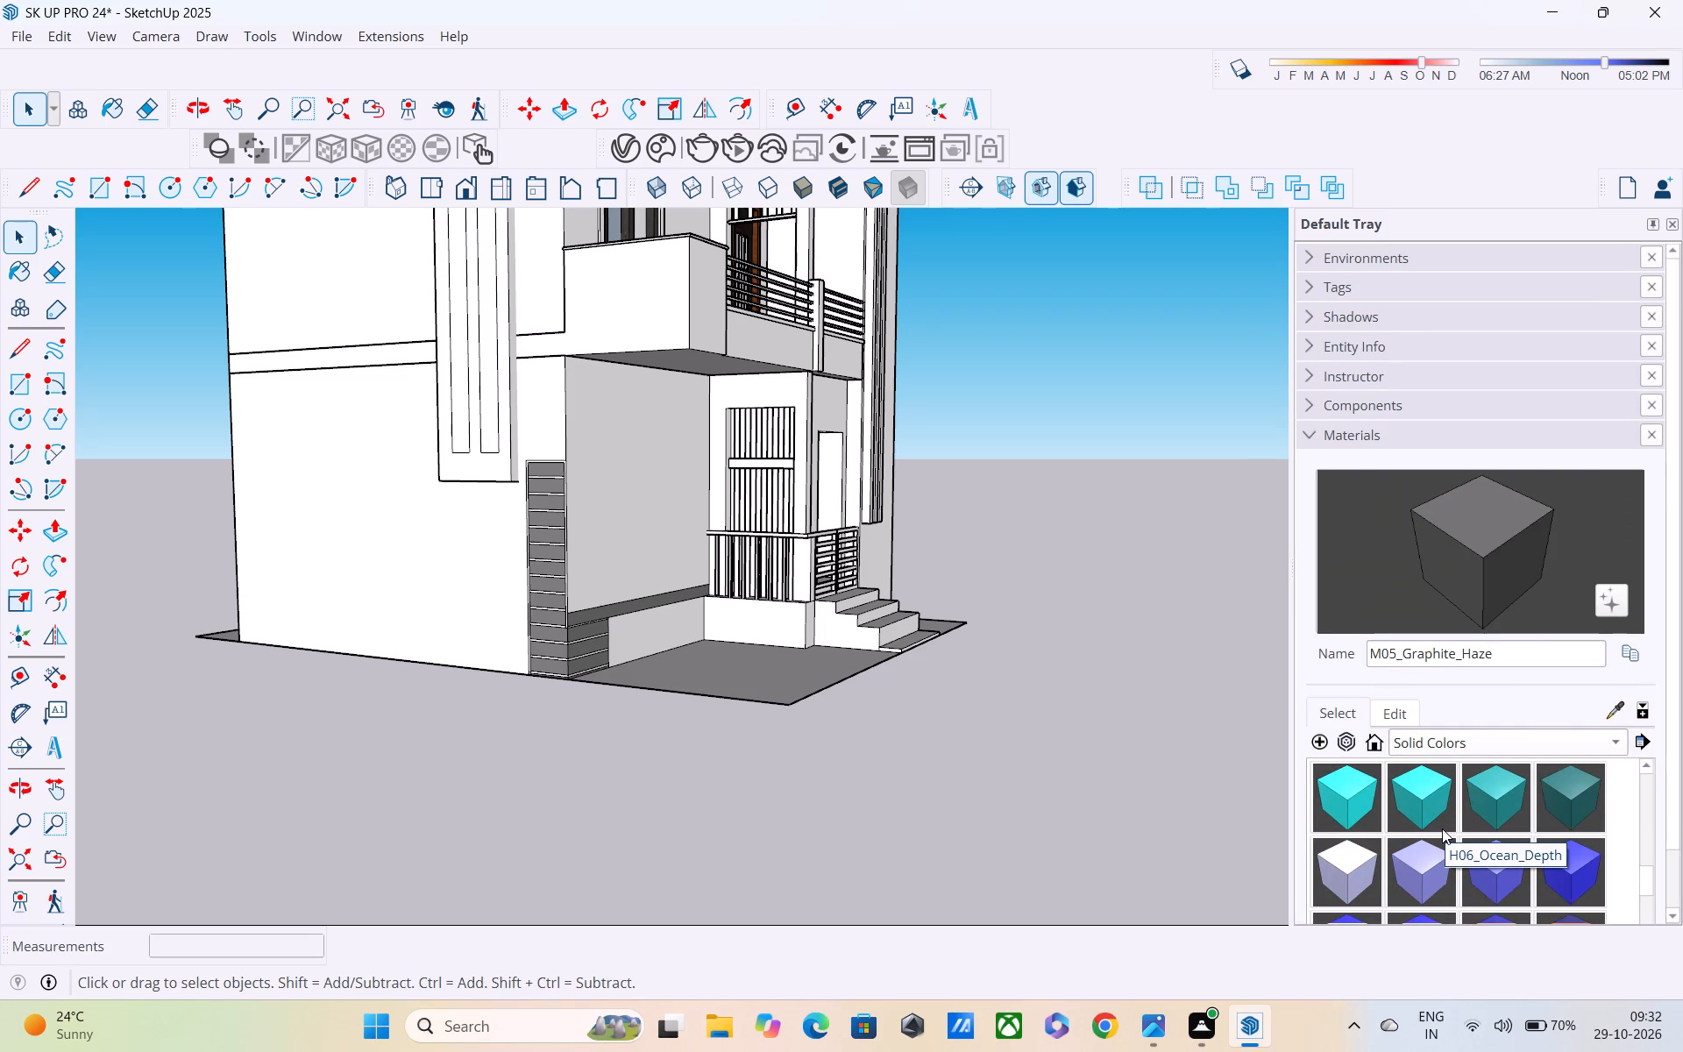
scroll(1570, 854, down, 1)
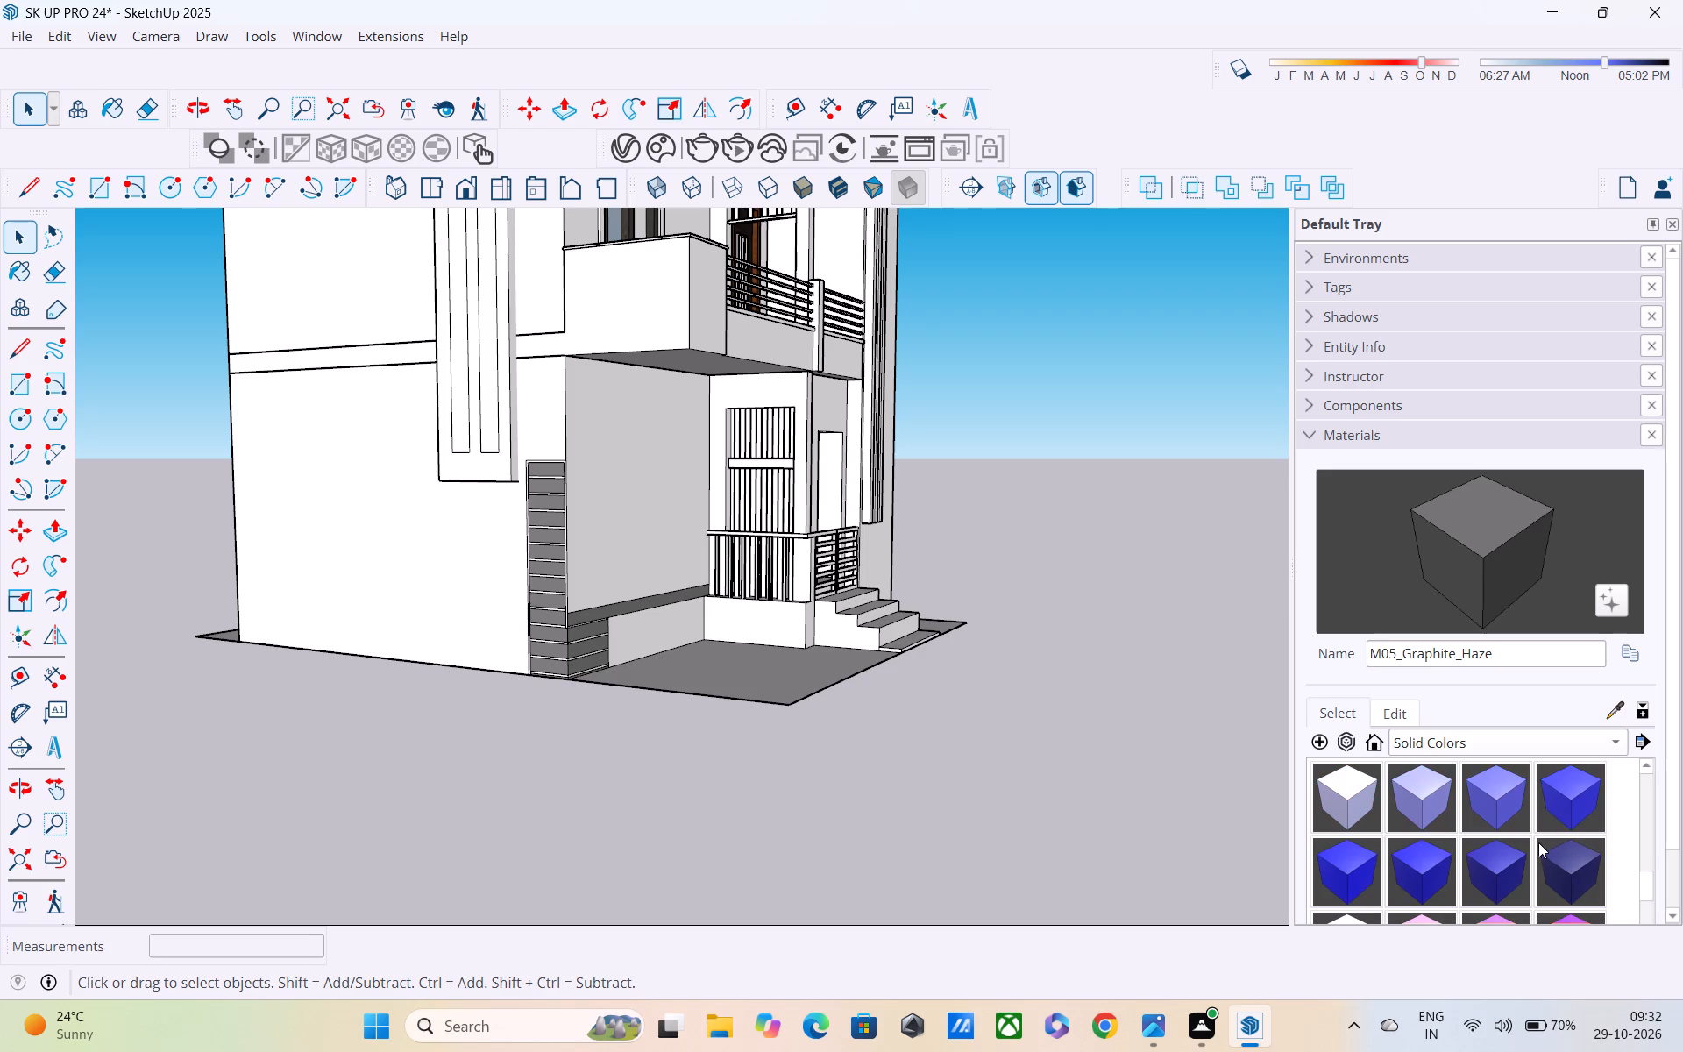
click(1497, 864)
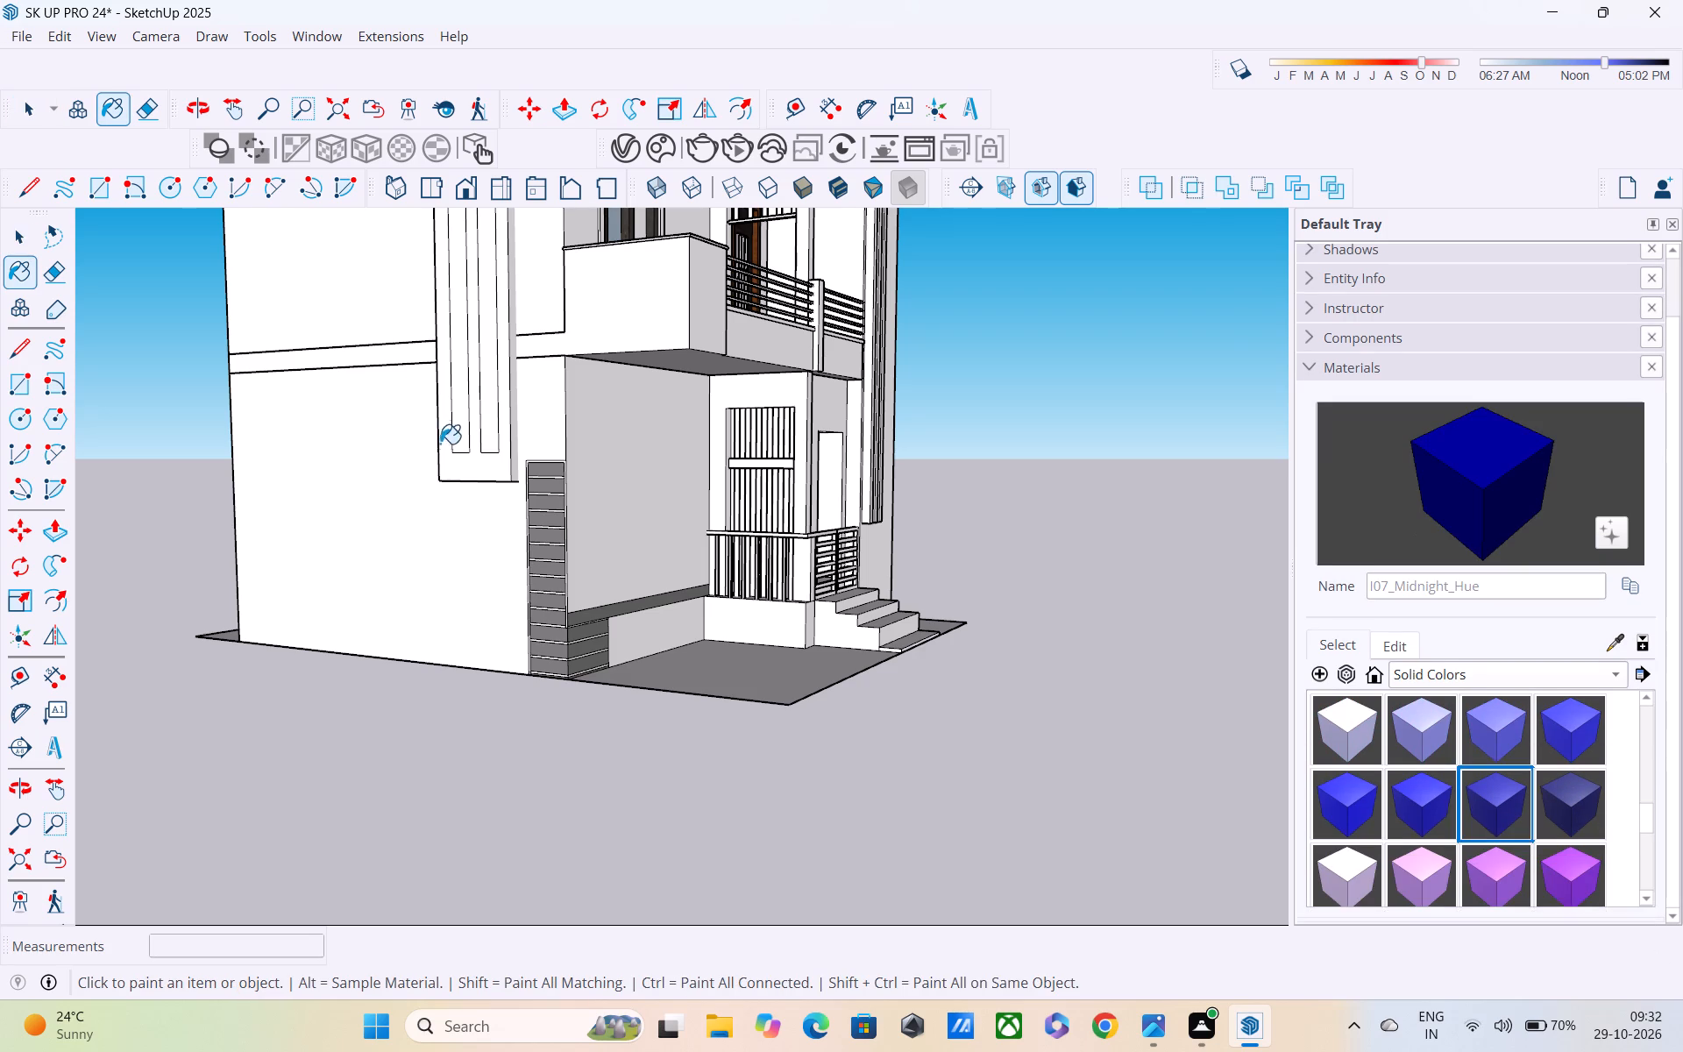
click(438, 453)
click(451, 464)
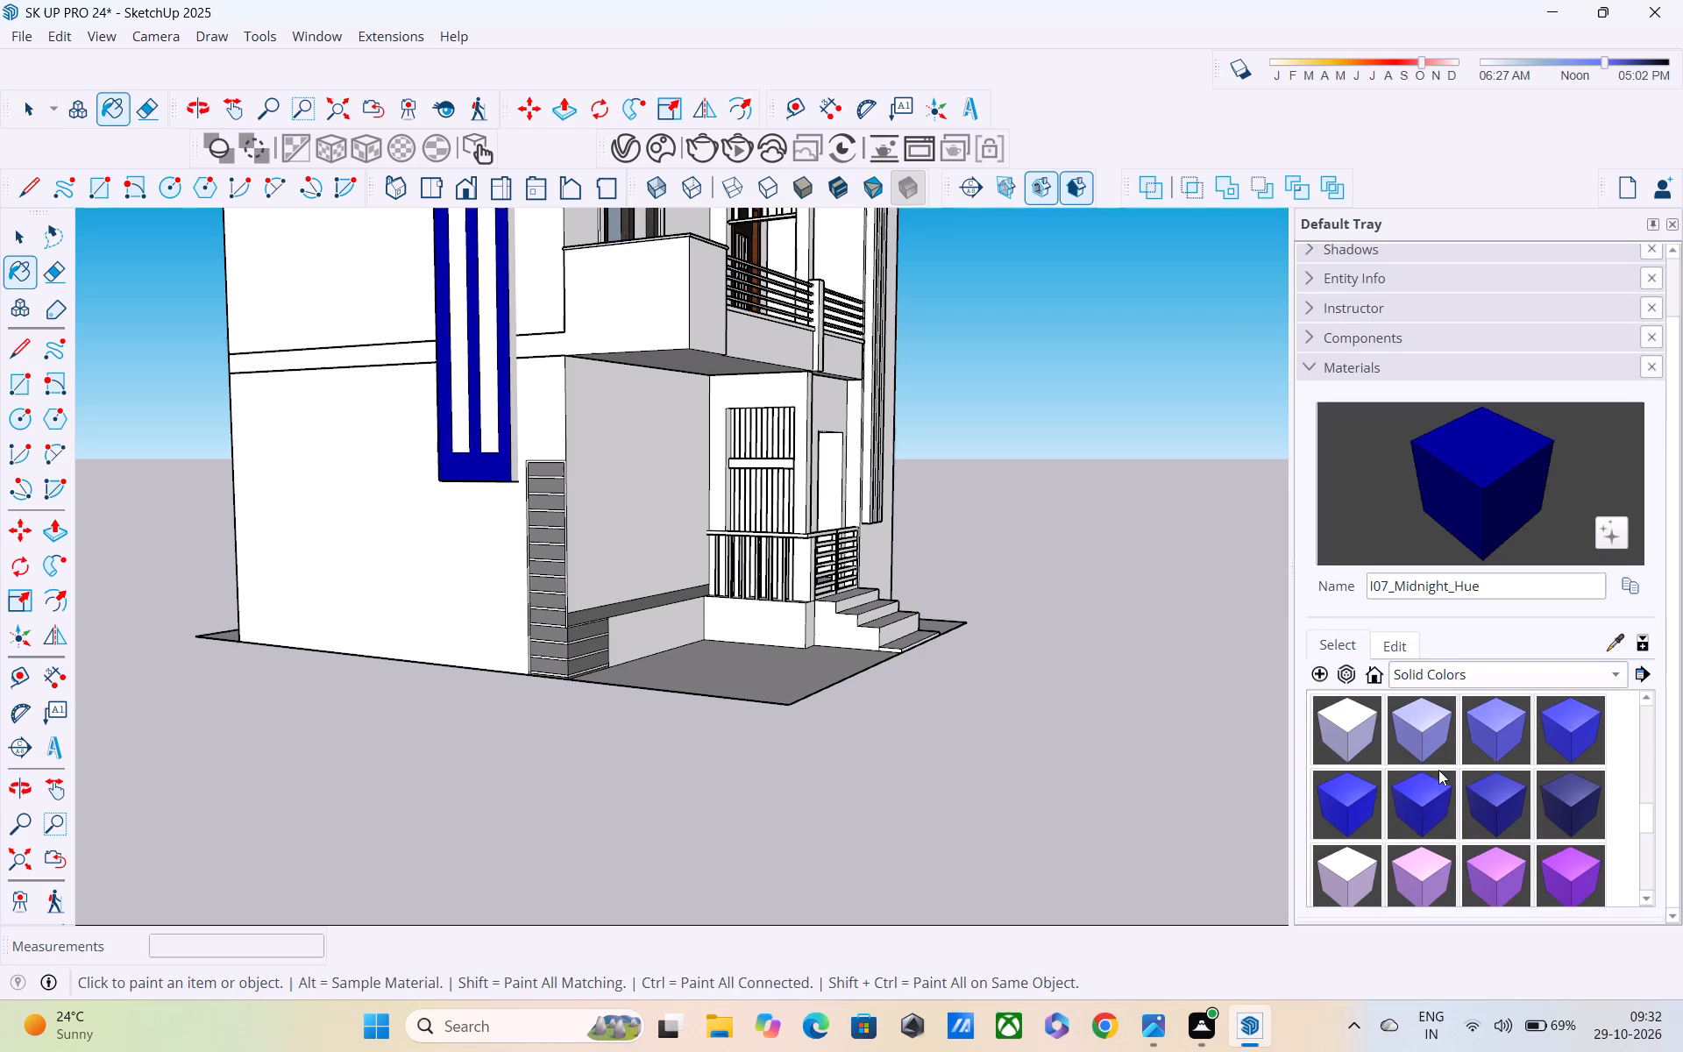
Paint the front of the side wall's projecting vertical slotted frame with the solid colour I06_Sapphire_Night.
click(1425, 794)
click(451, 466)
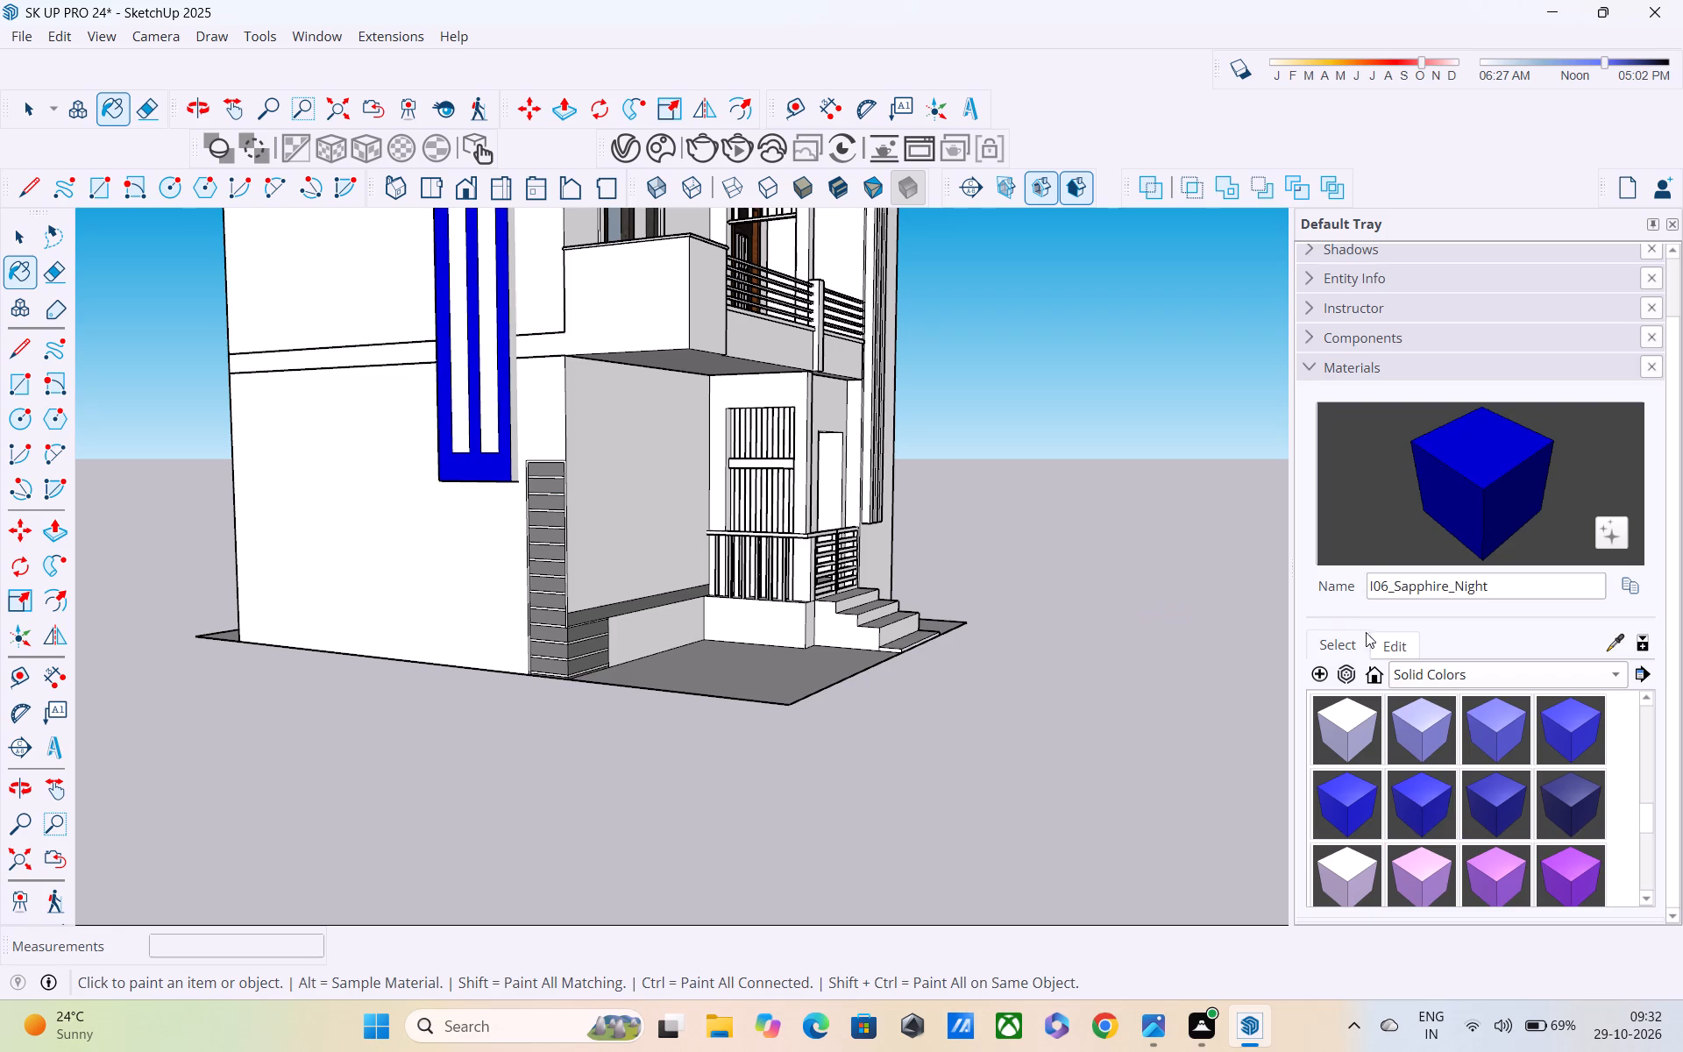
Edit the I06_Sapphire_Night material on the Color Wheel, trying several hues and settling on a light sky blue.
click(1384, 647)
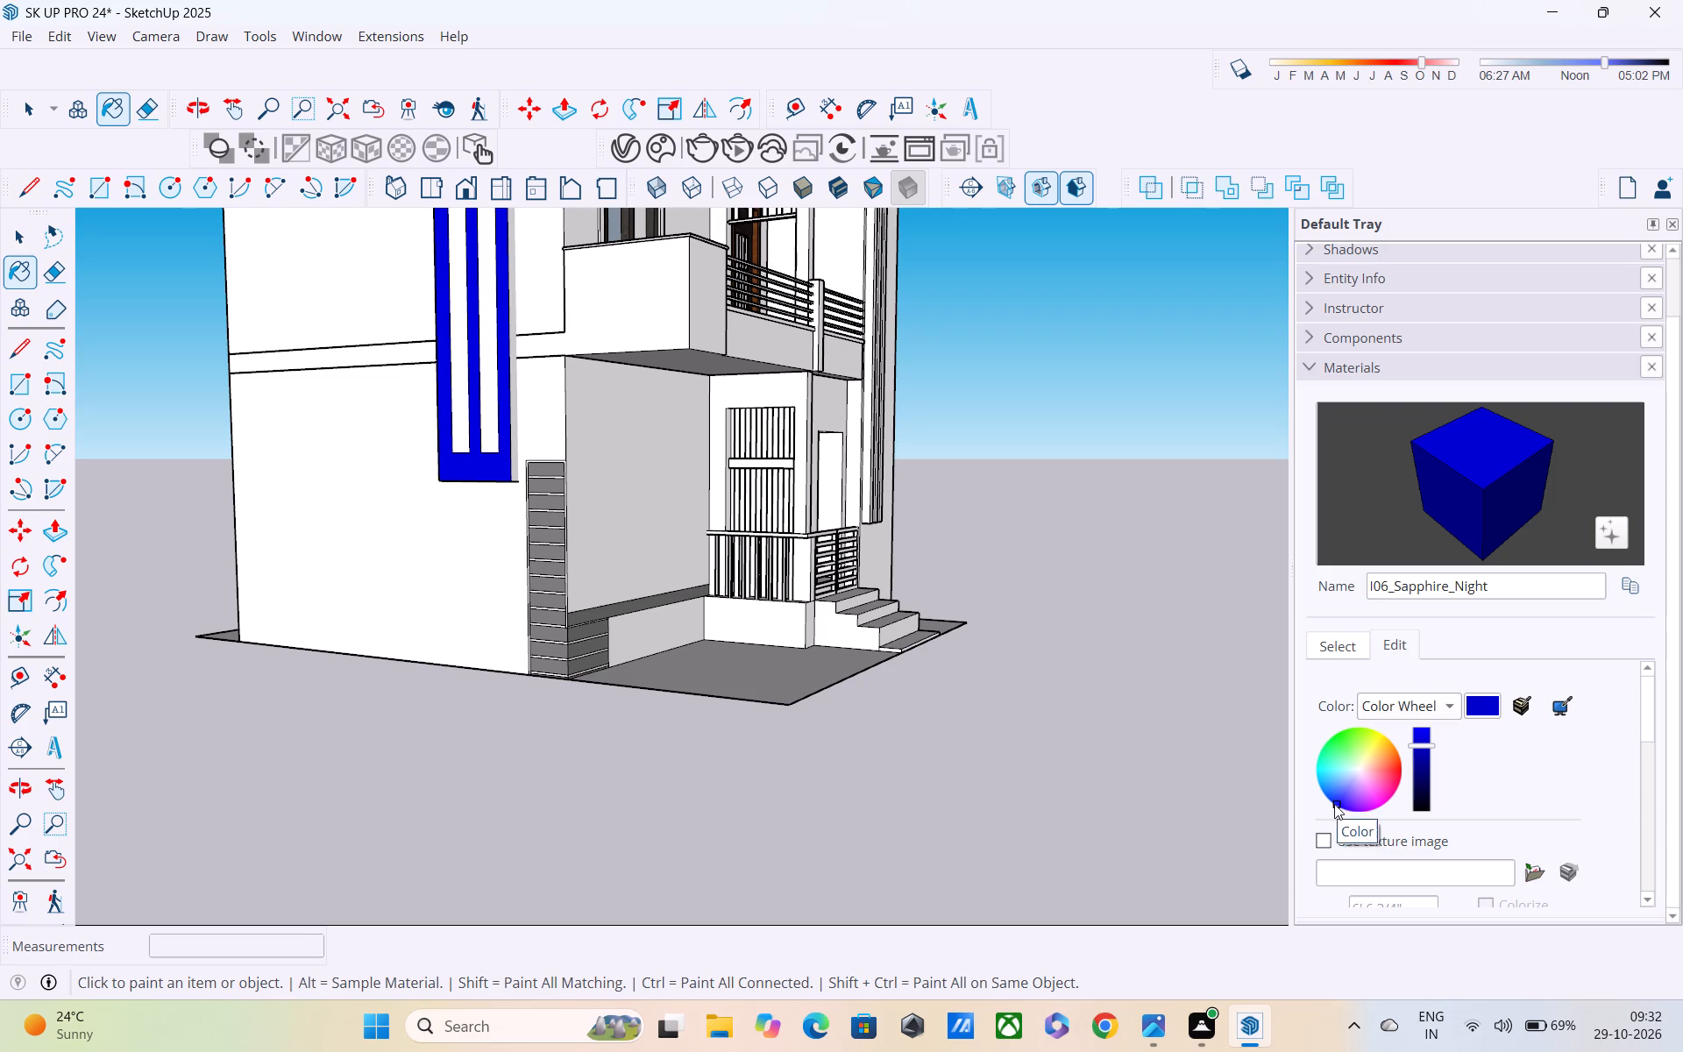
drag(1334, 804, 1334, 802)
drag(1334, 802, 1343, 790)
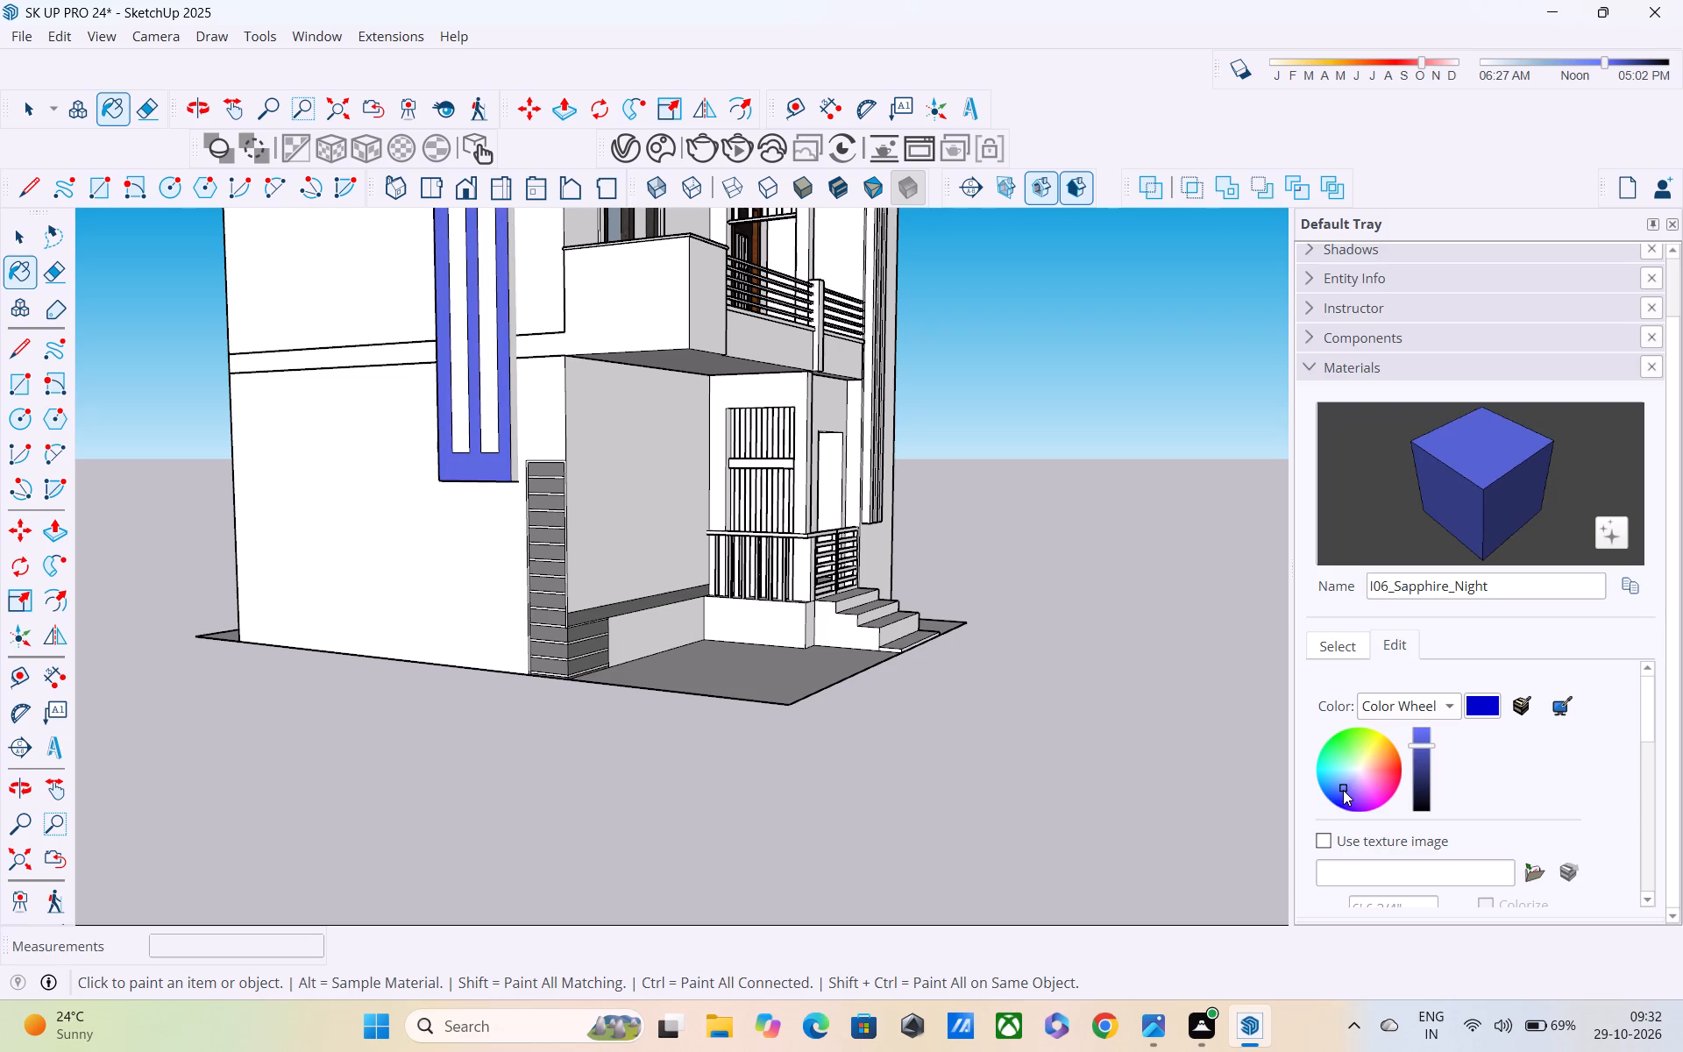
drag(1343, 790, 1336, 771)
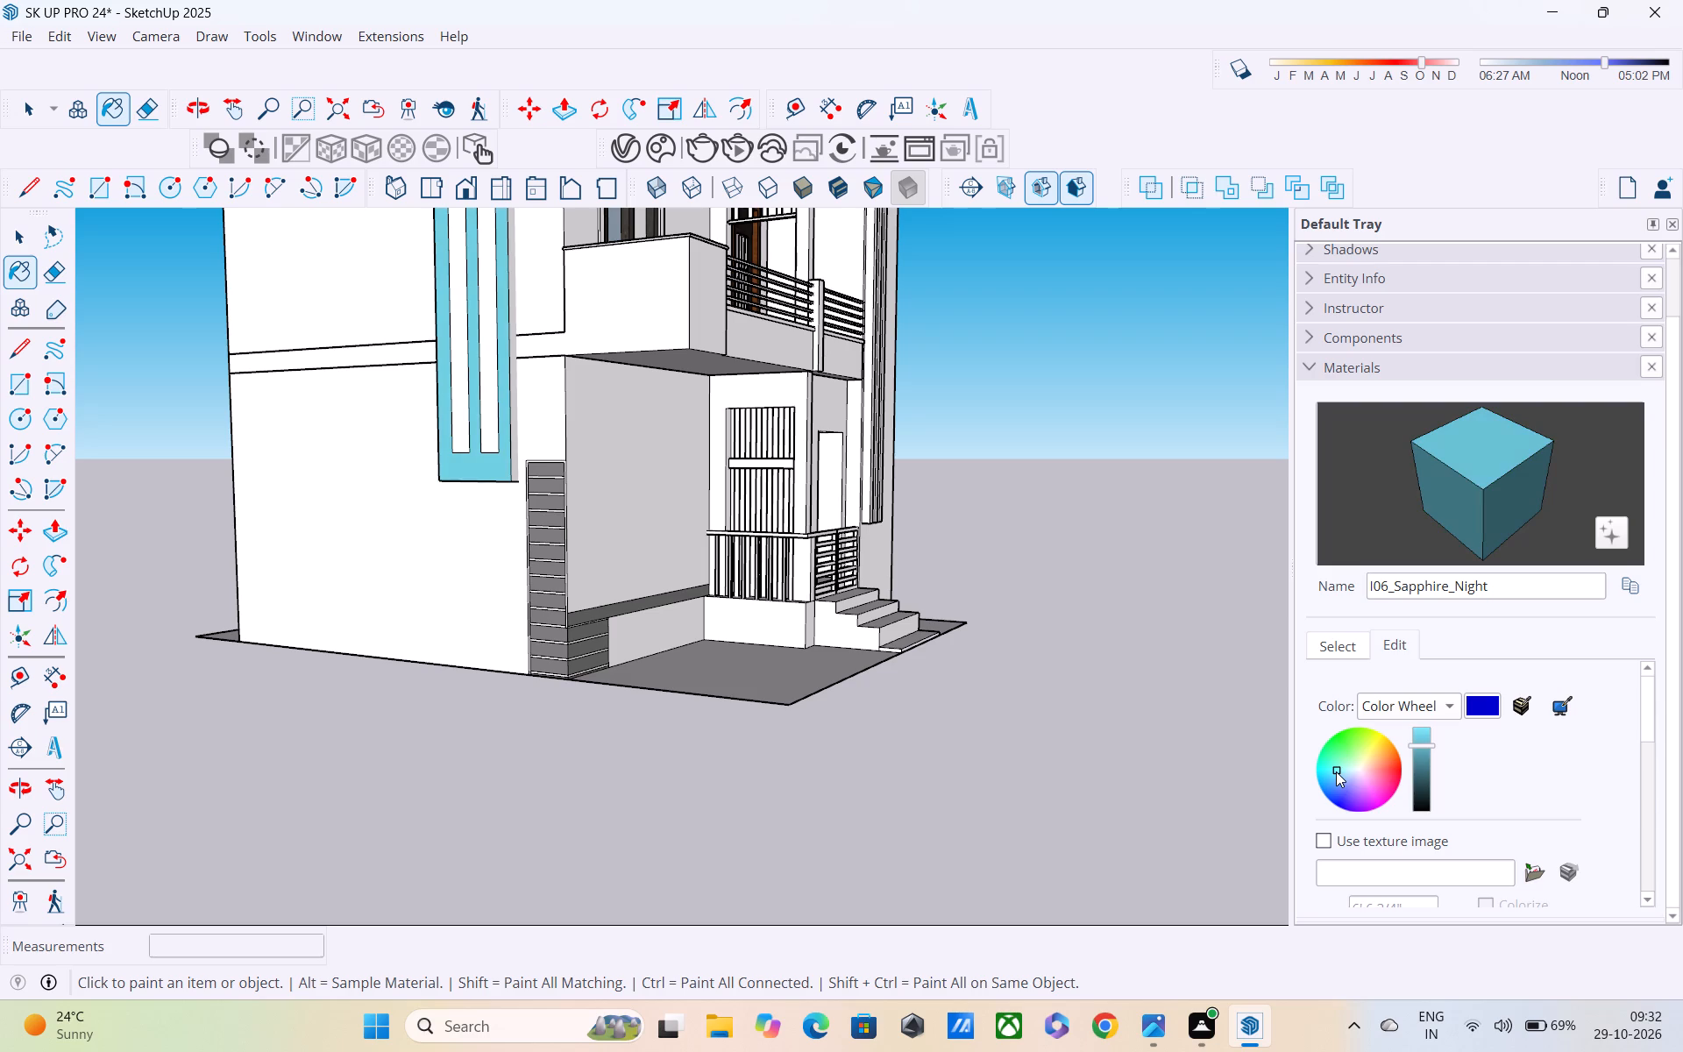
drag(1336, 771, 1335, 771)
drag(1335, 771, 1346, 763)
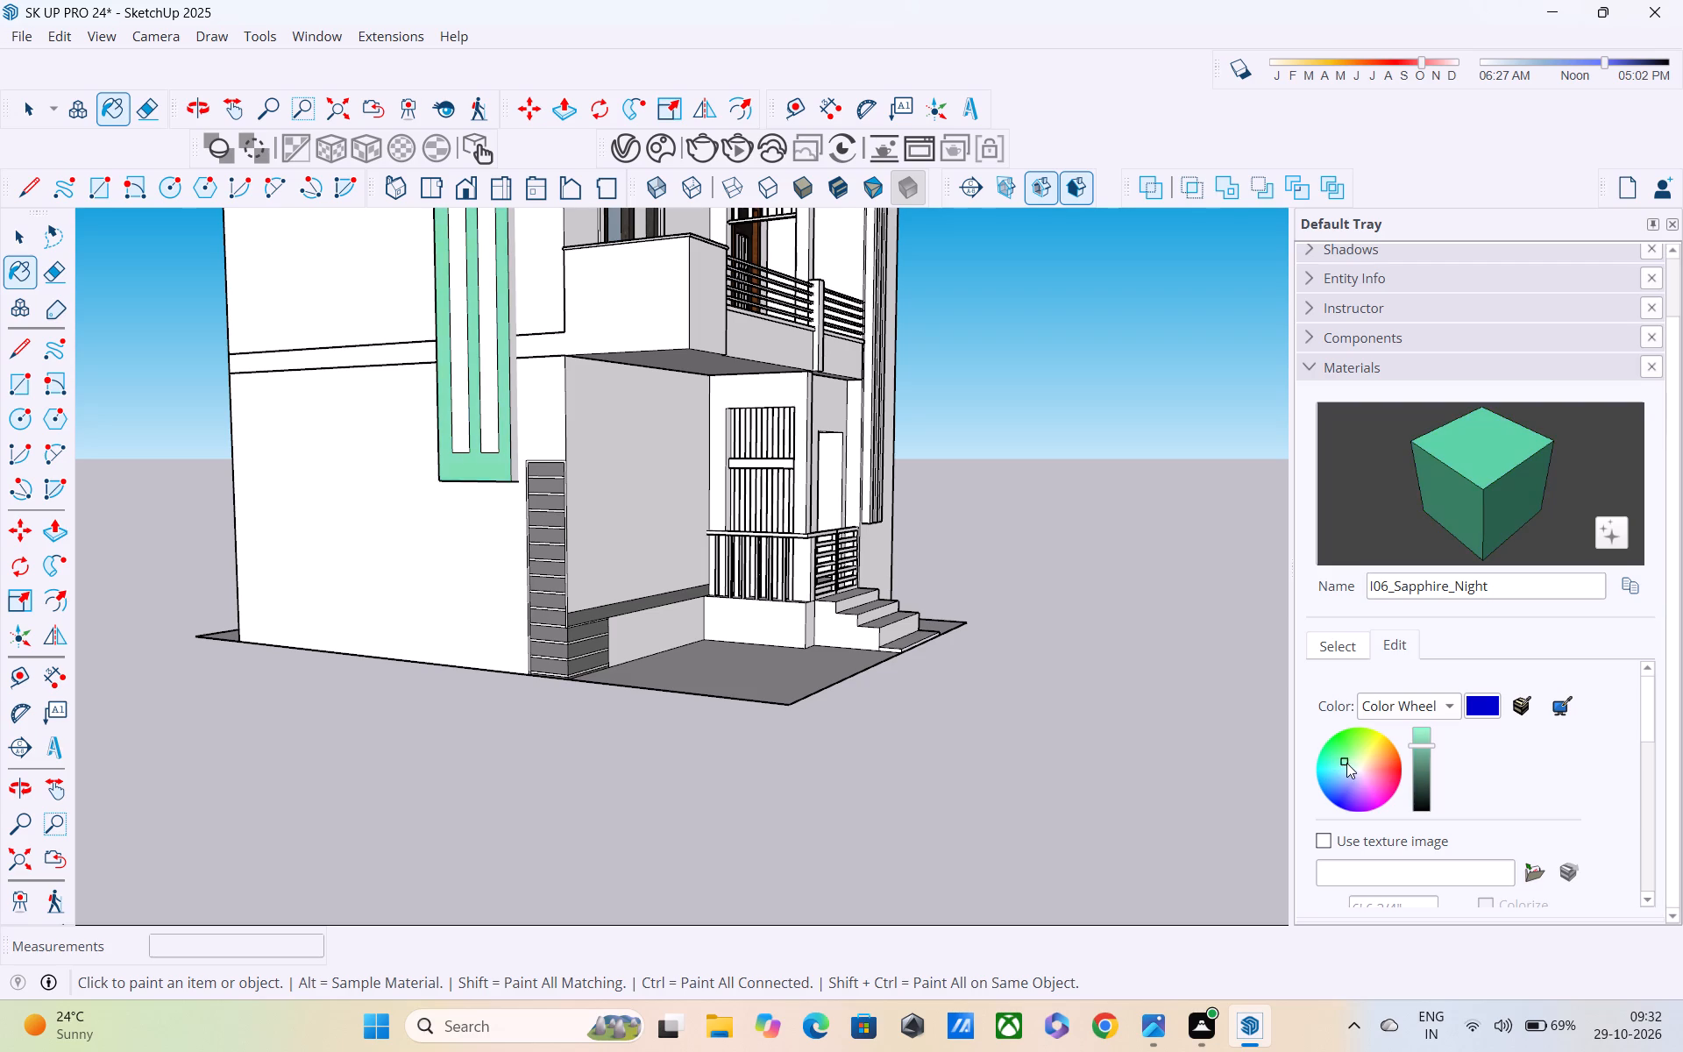
drag(1346, 763, 1374, 745)
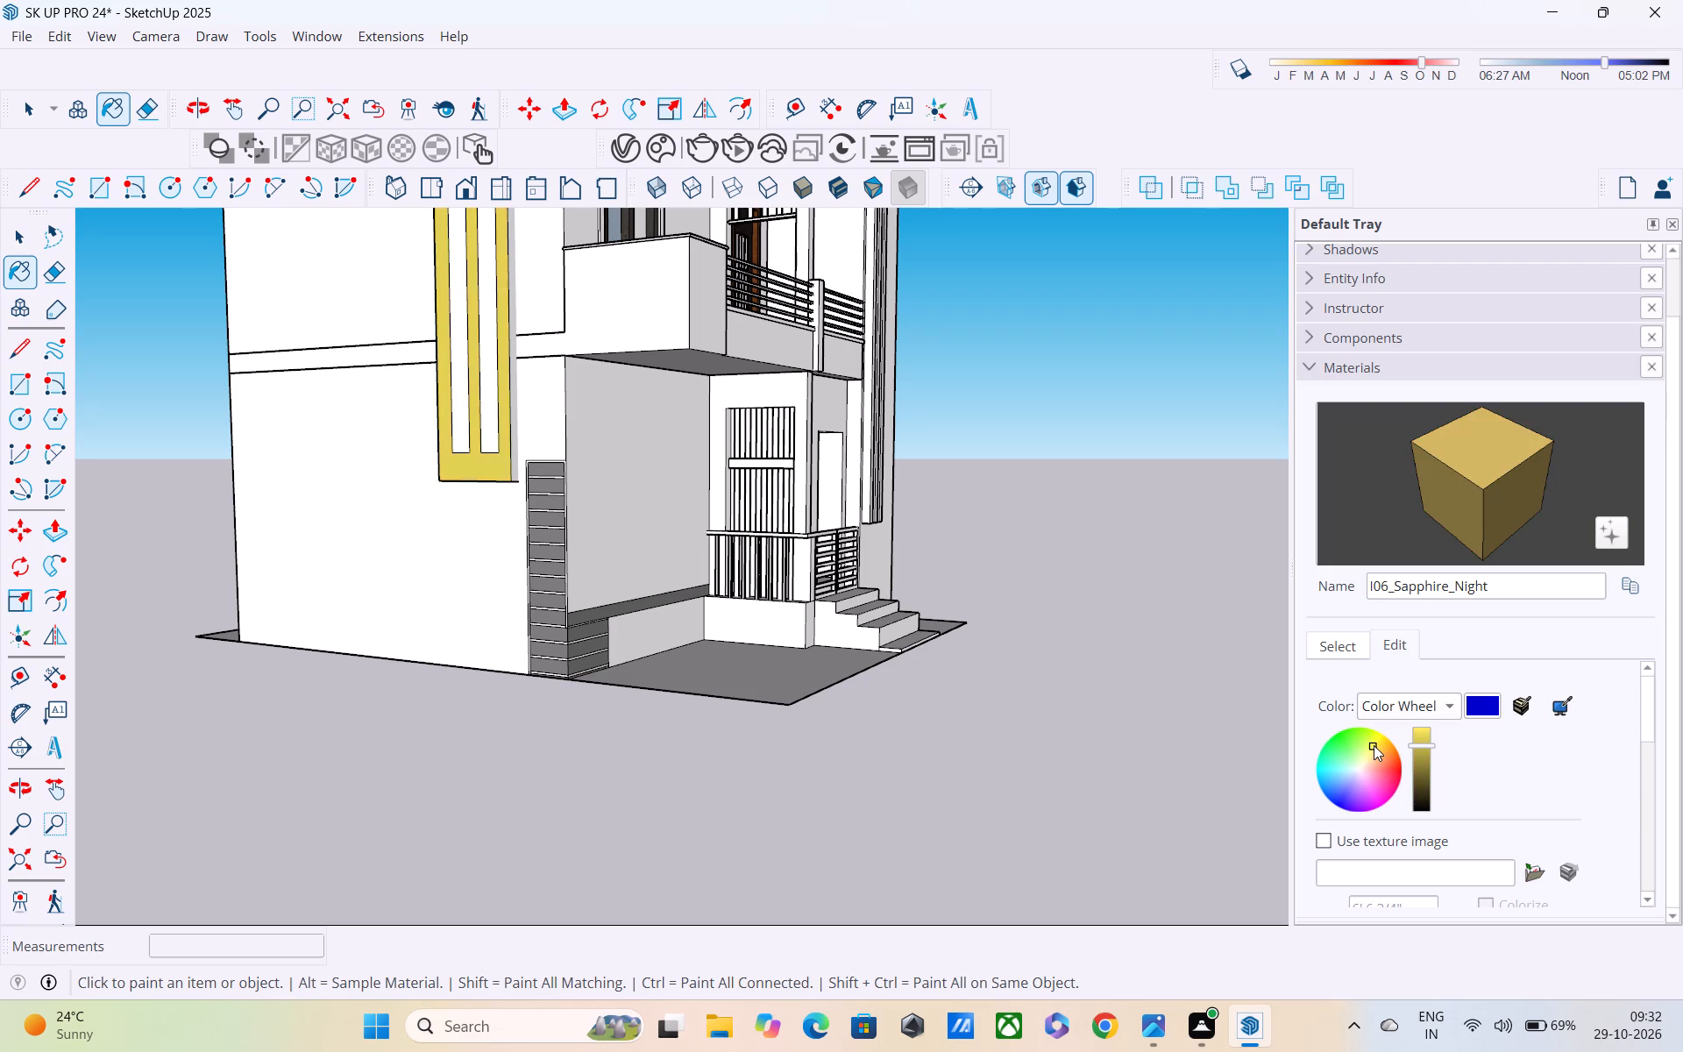
drag(1374, 745, 1343, 785)
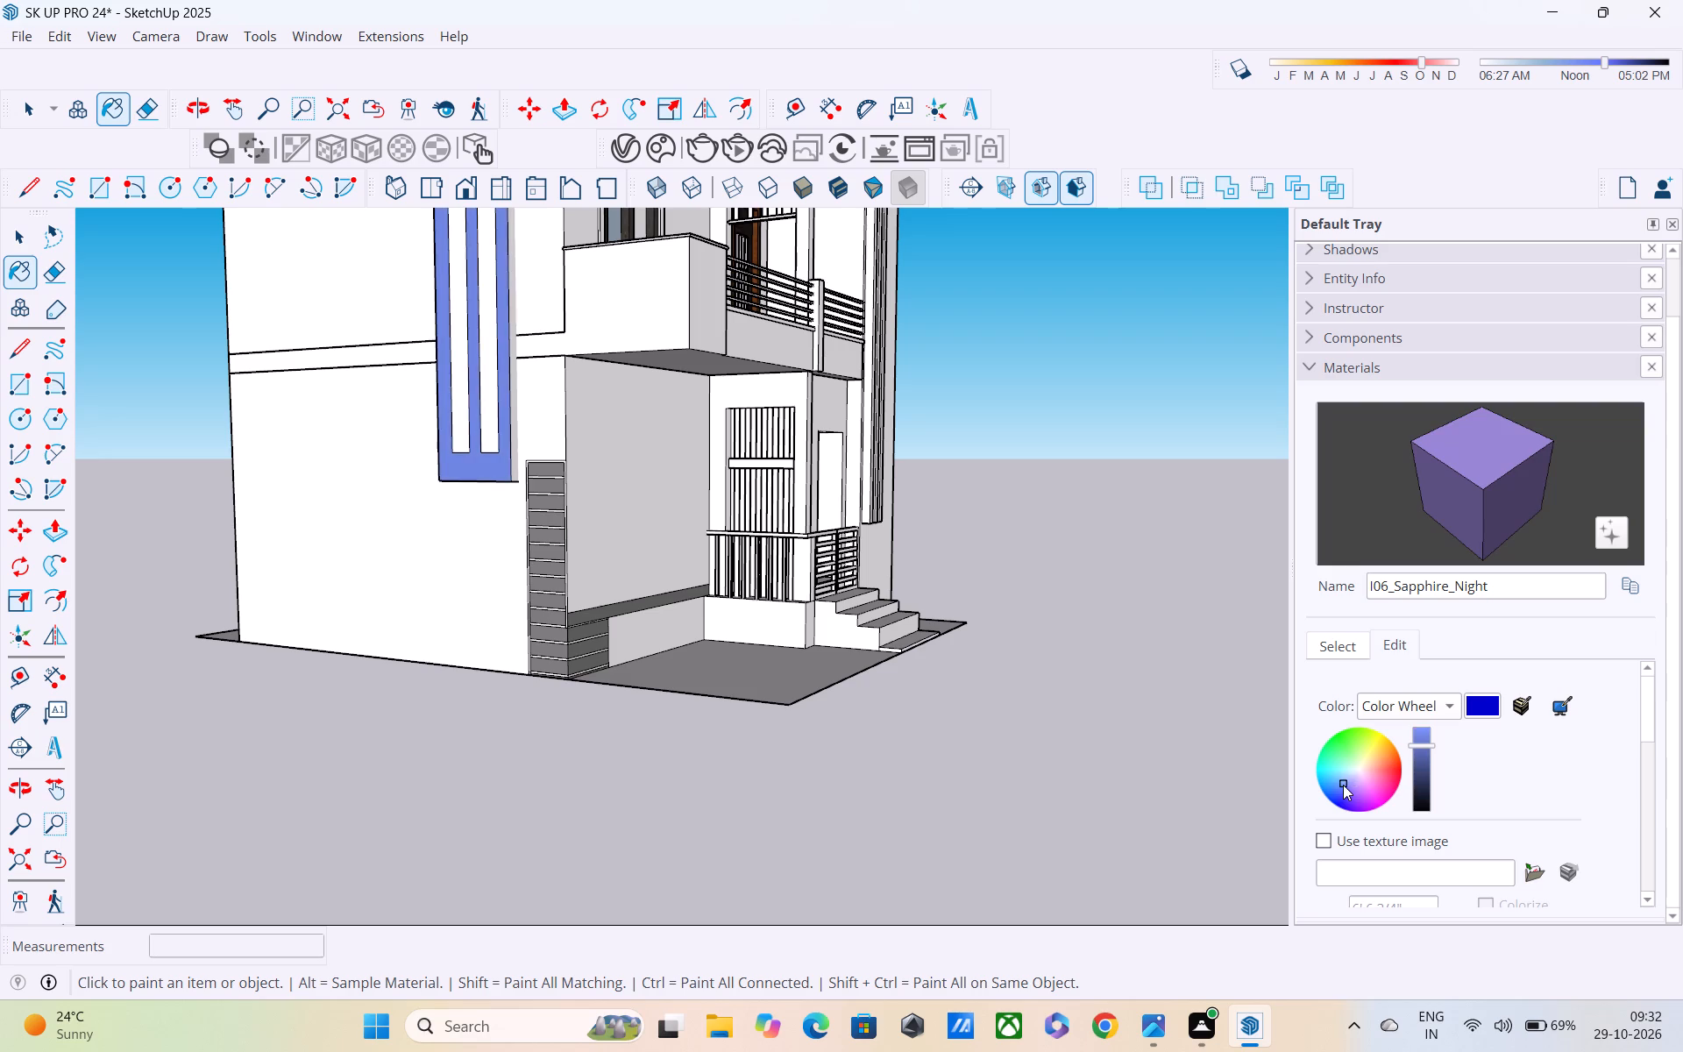
drag(1343, 785, 1326, 778)
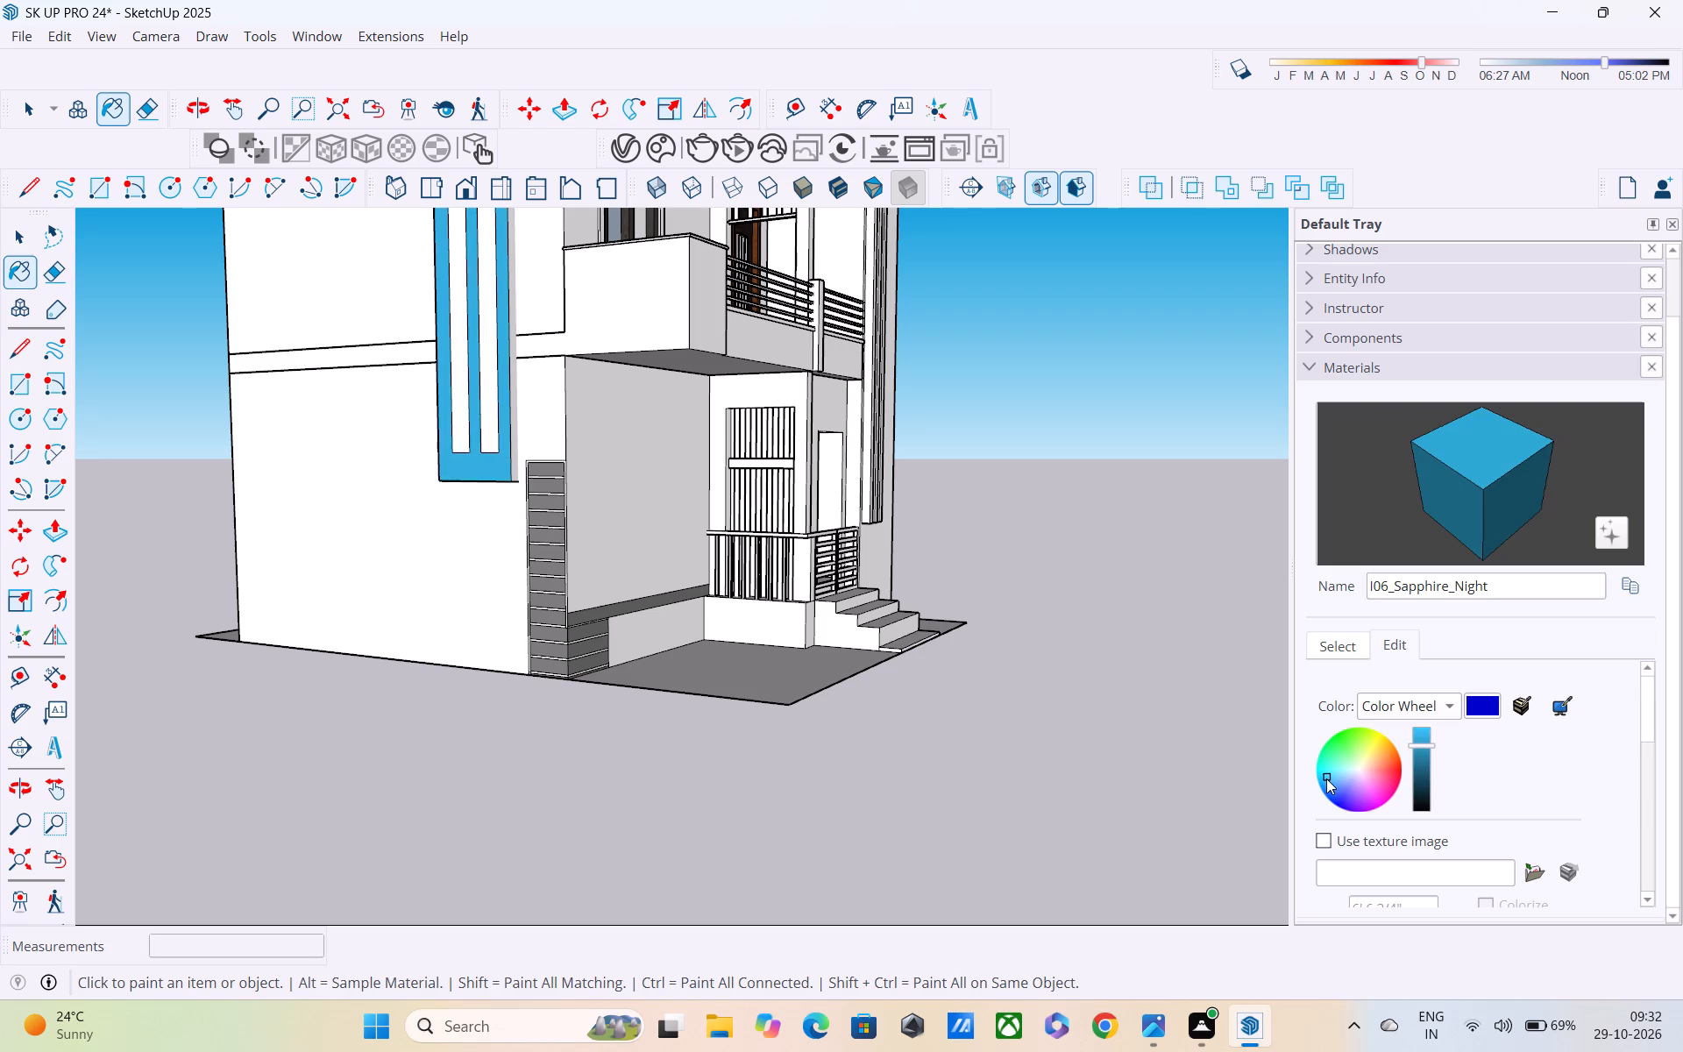
drag(1326, 778, 1331, 780)
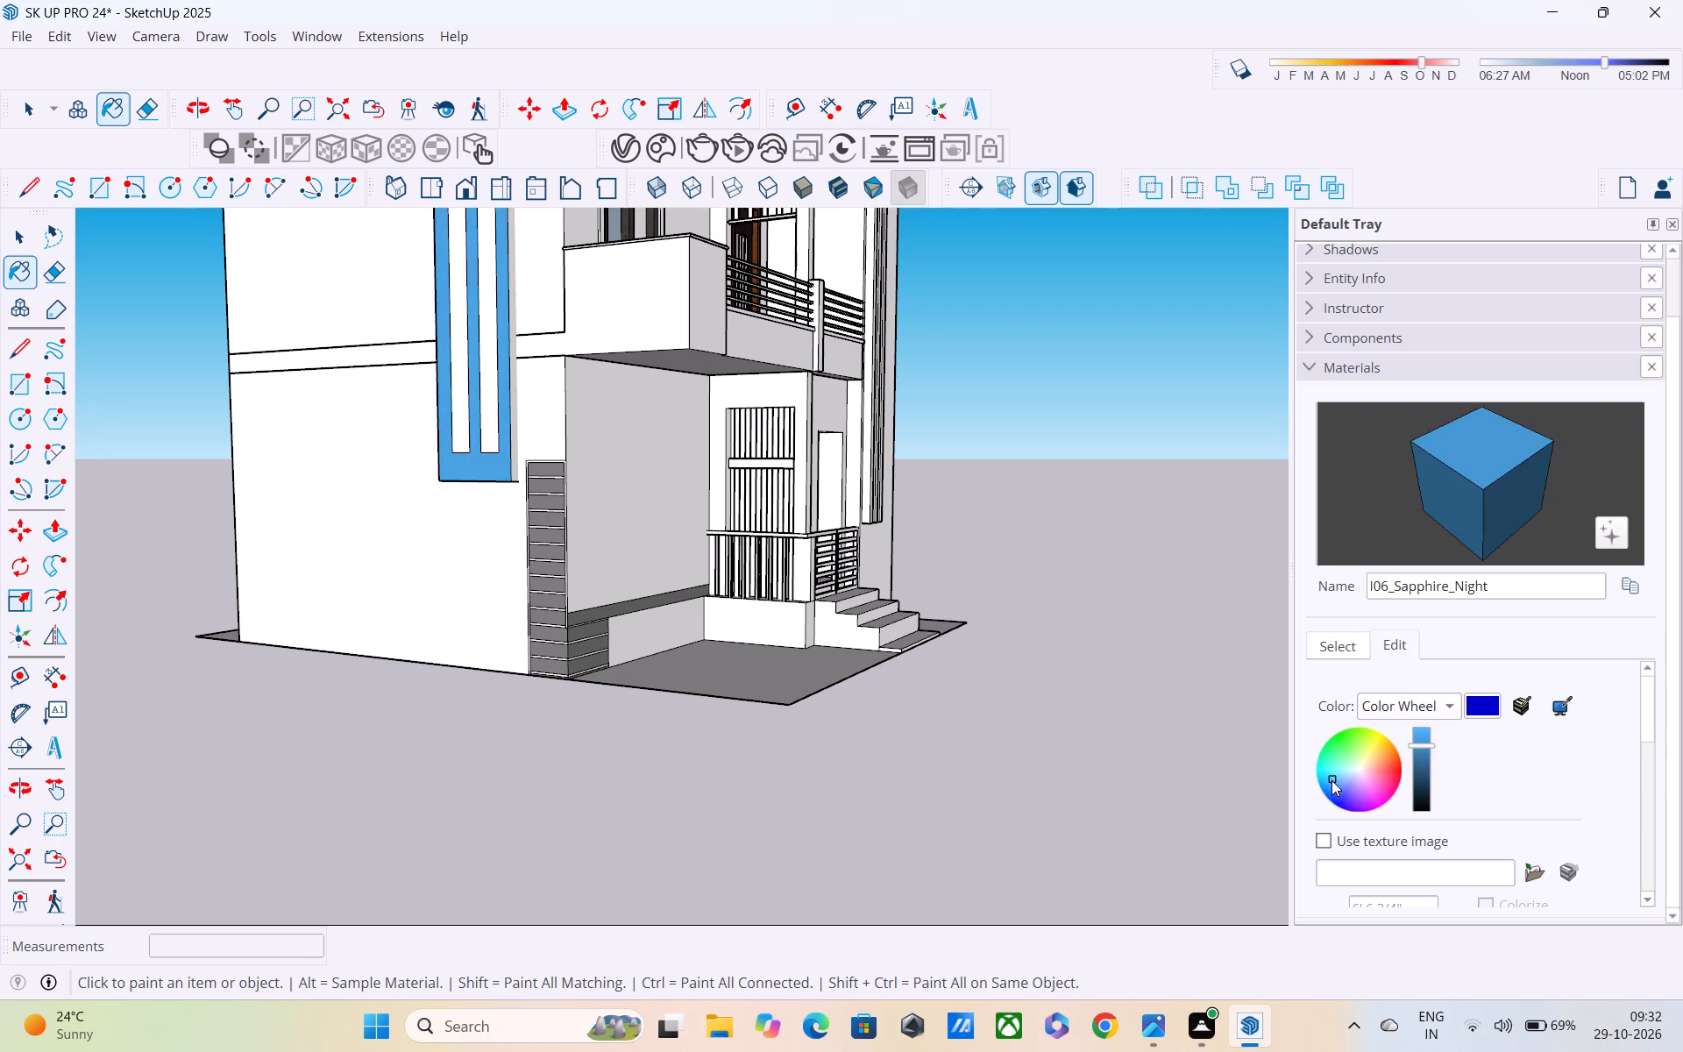
drag(1331, 780, 1331, 778)
drag(1331, 778, 1326, 776)
drag(1326, 776, 1330, 777)
Darken I06_Sapphire_Night and shift its hue slightly greener to a deep teal.
drag(1425, 749, 1422, 771)
middle_drag(597, 426, 558, 498)
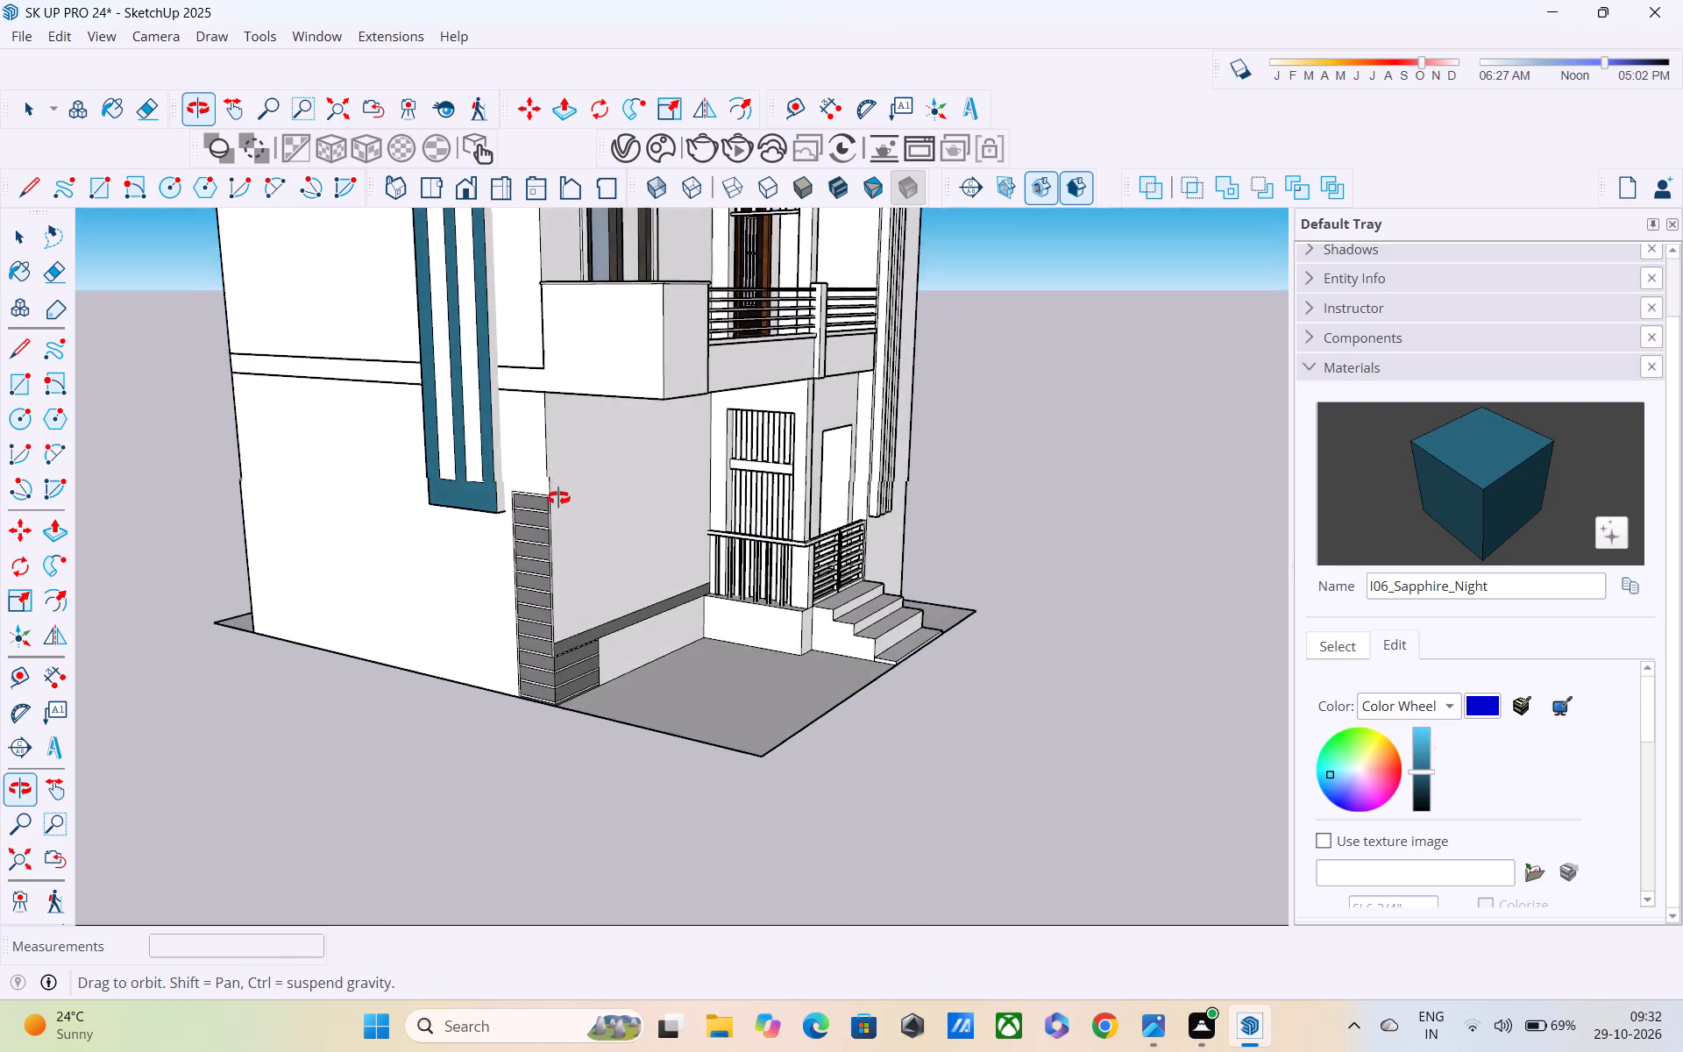
middle_drag(558, 498, 535, 489)
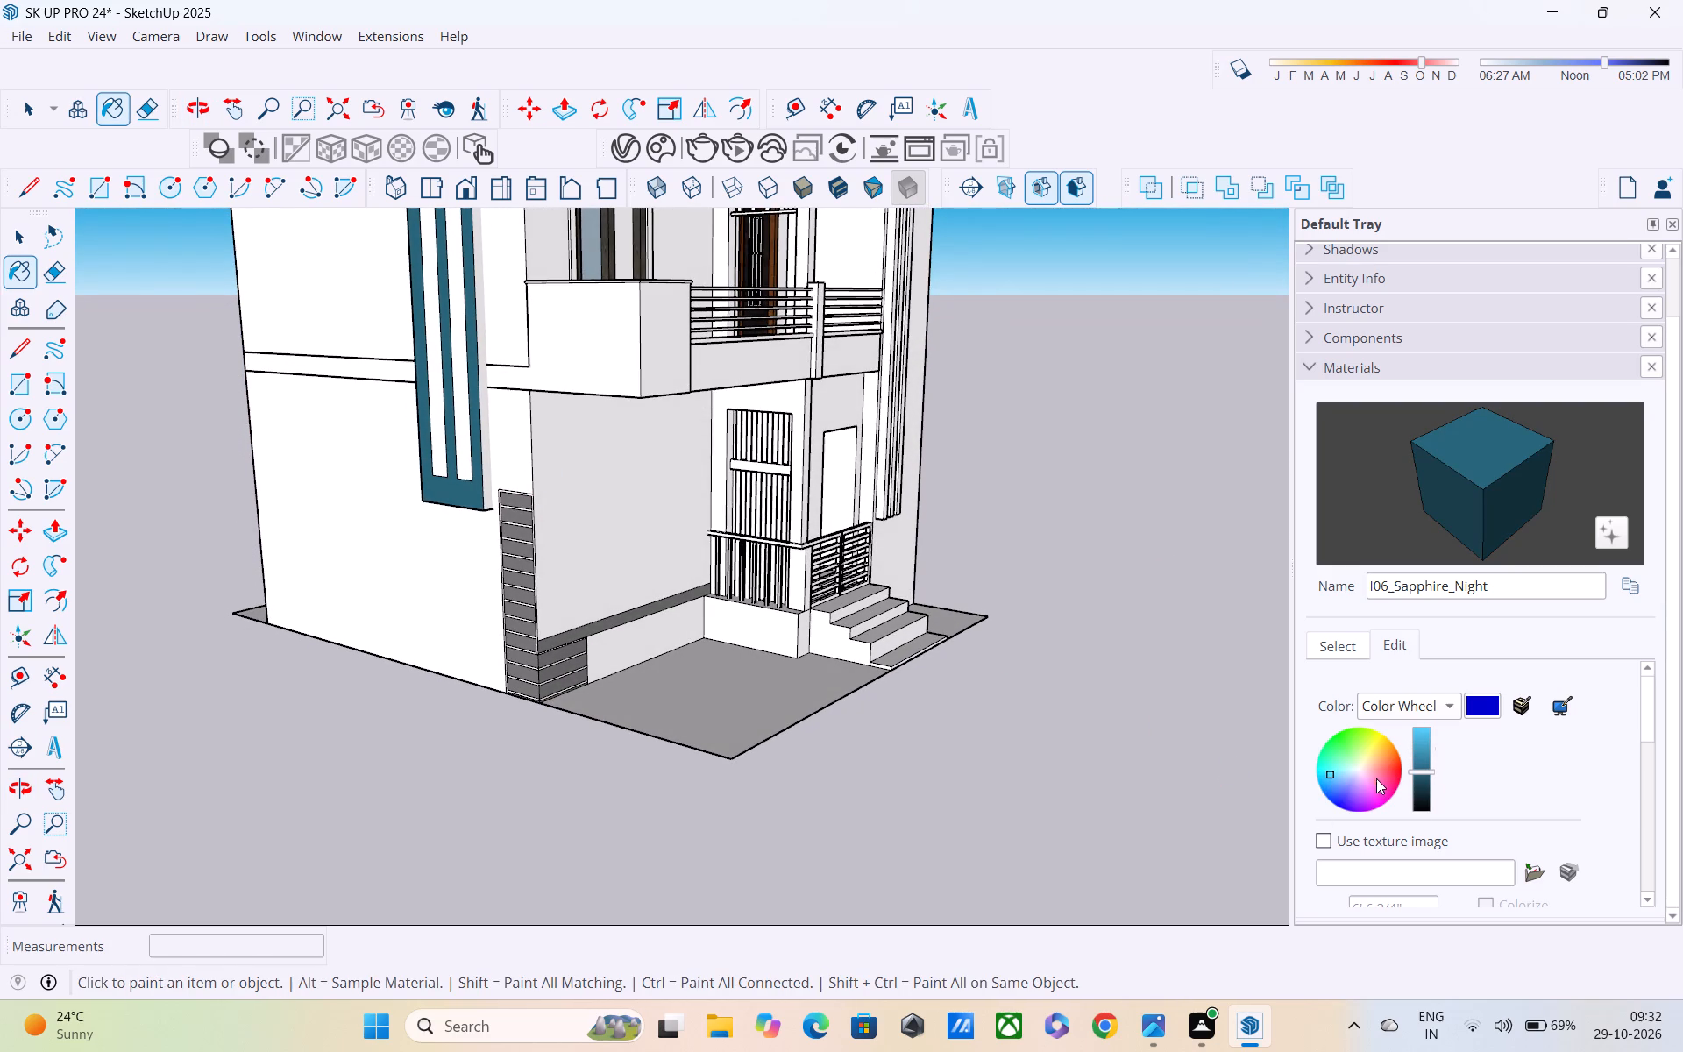
click(1331, 777)
click(1419, 771)
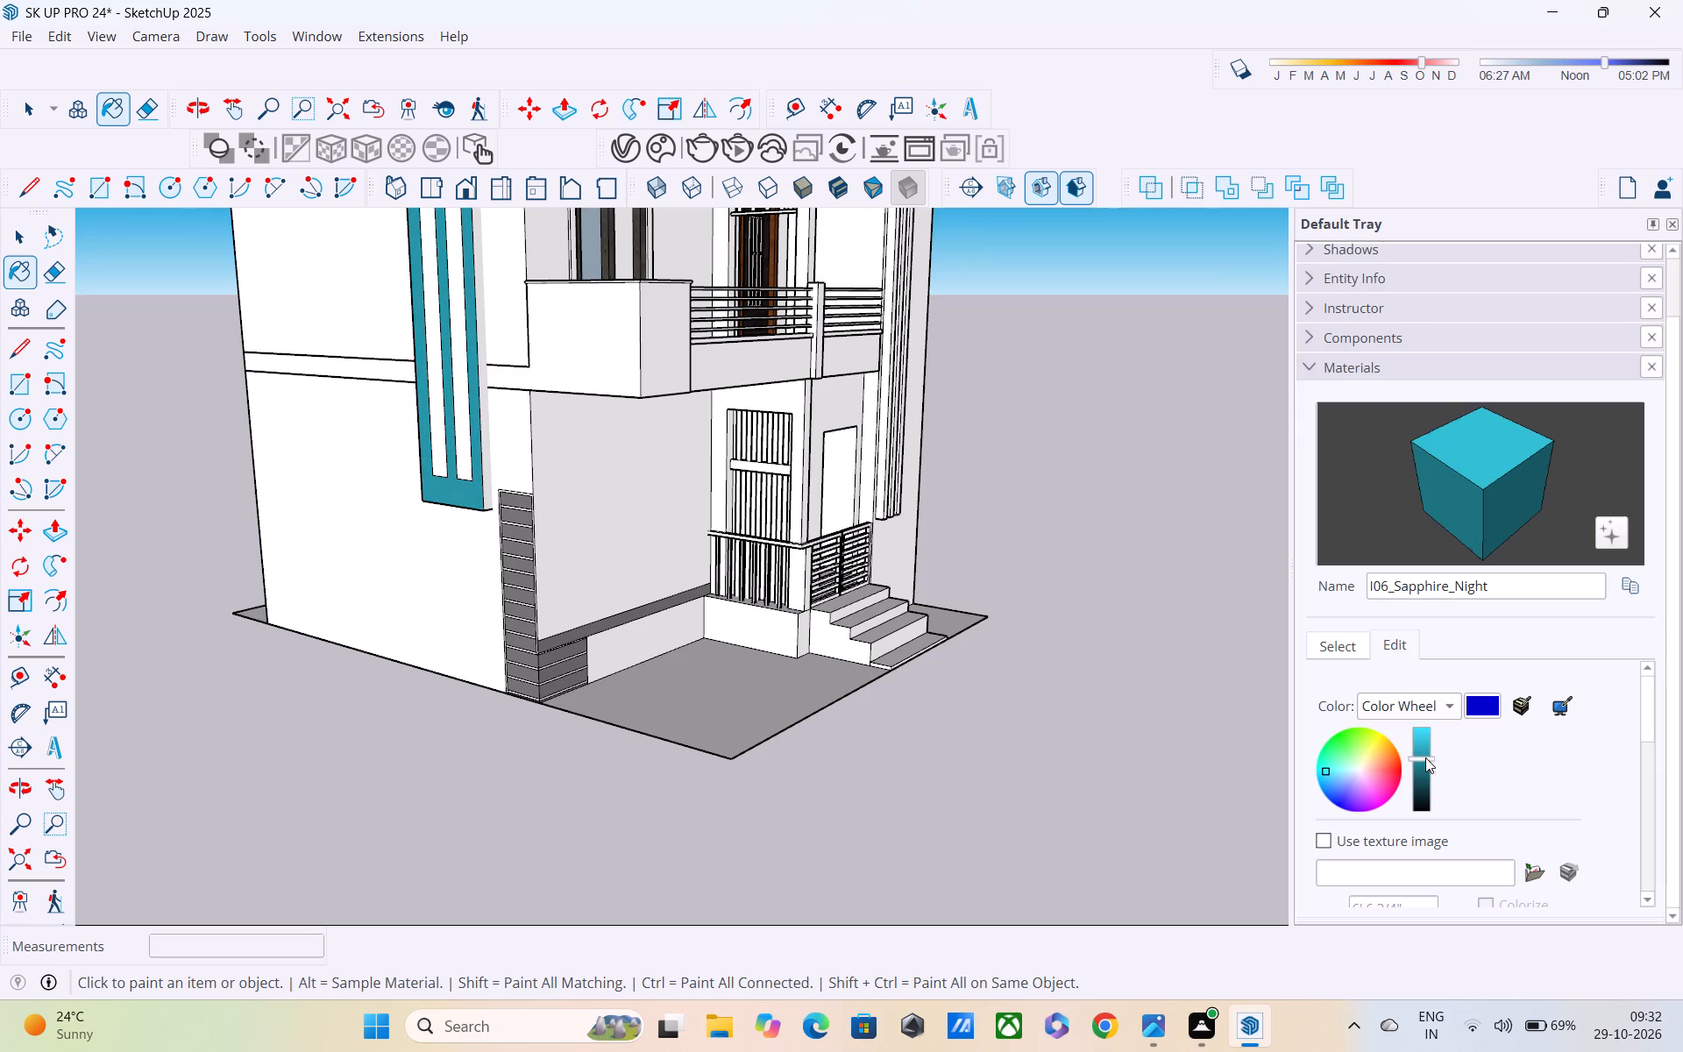
Paint the front edge of the rooftop tower's top slab with the teal I06_Sapphire_Night.
middle_drag(834, 506, 1000, 358)
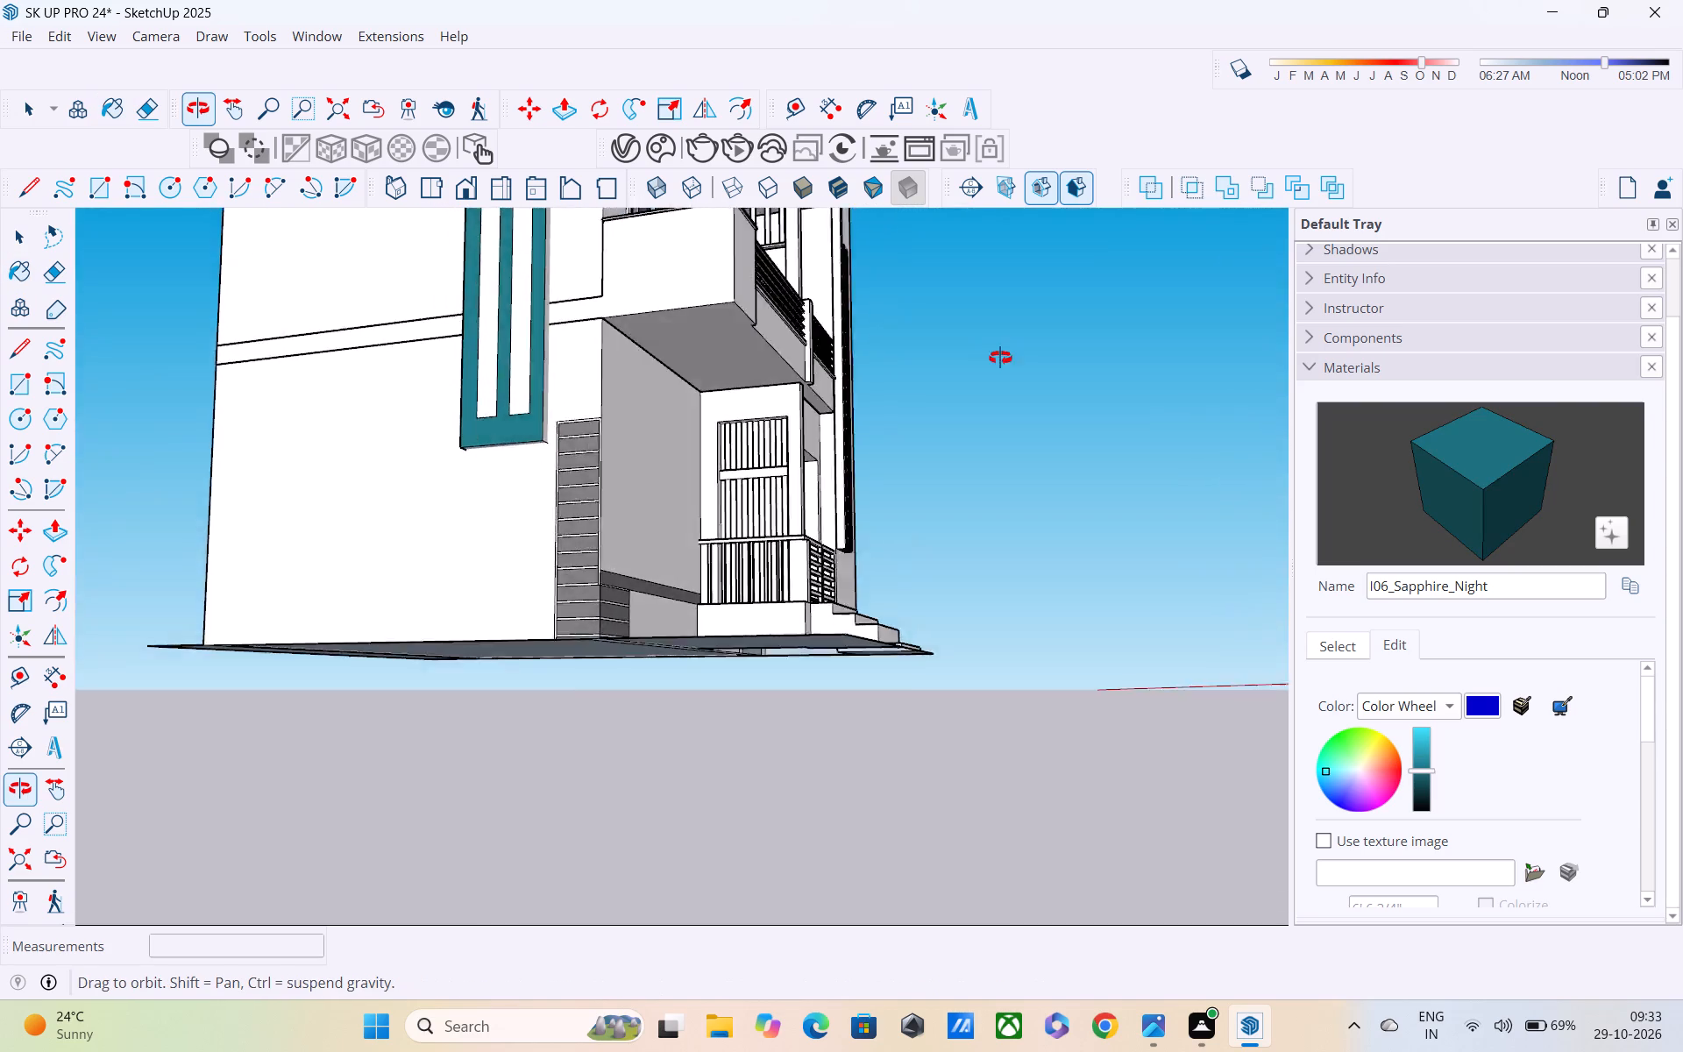
middle_drag(1000, 358, 727, 594)
scroll(657, 537, up, 2)
middle_drag(631, 501, 581, 400)
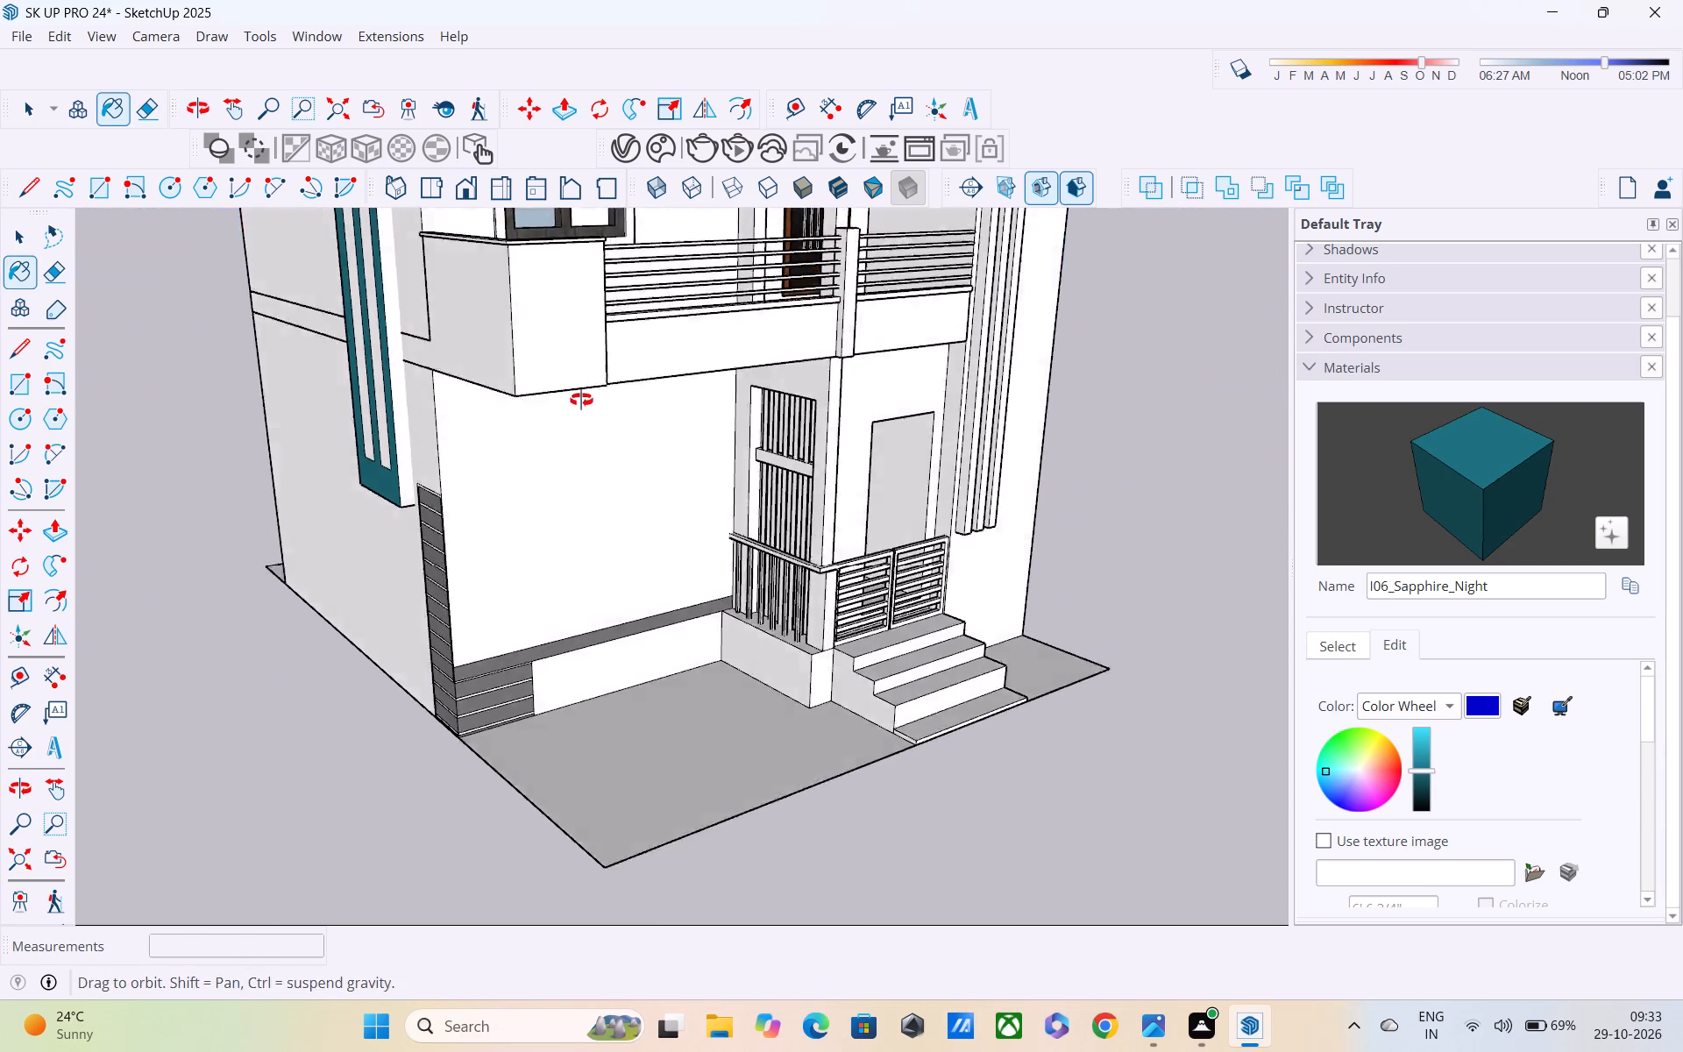
middle_drag(581, 400, 568, 382)
scroll(565, 373, down, 5)
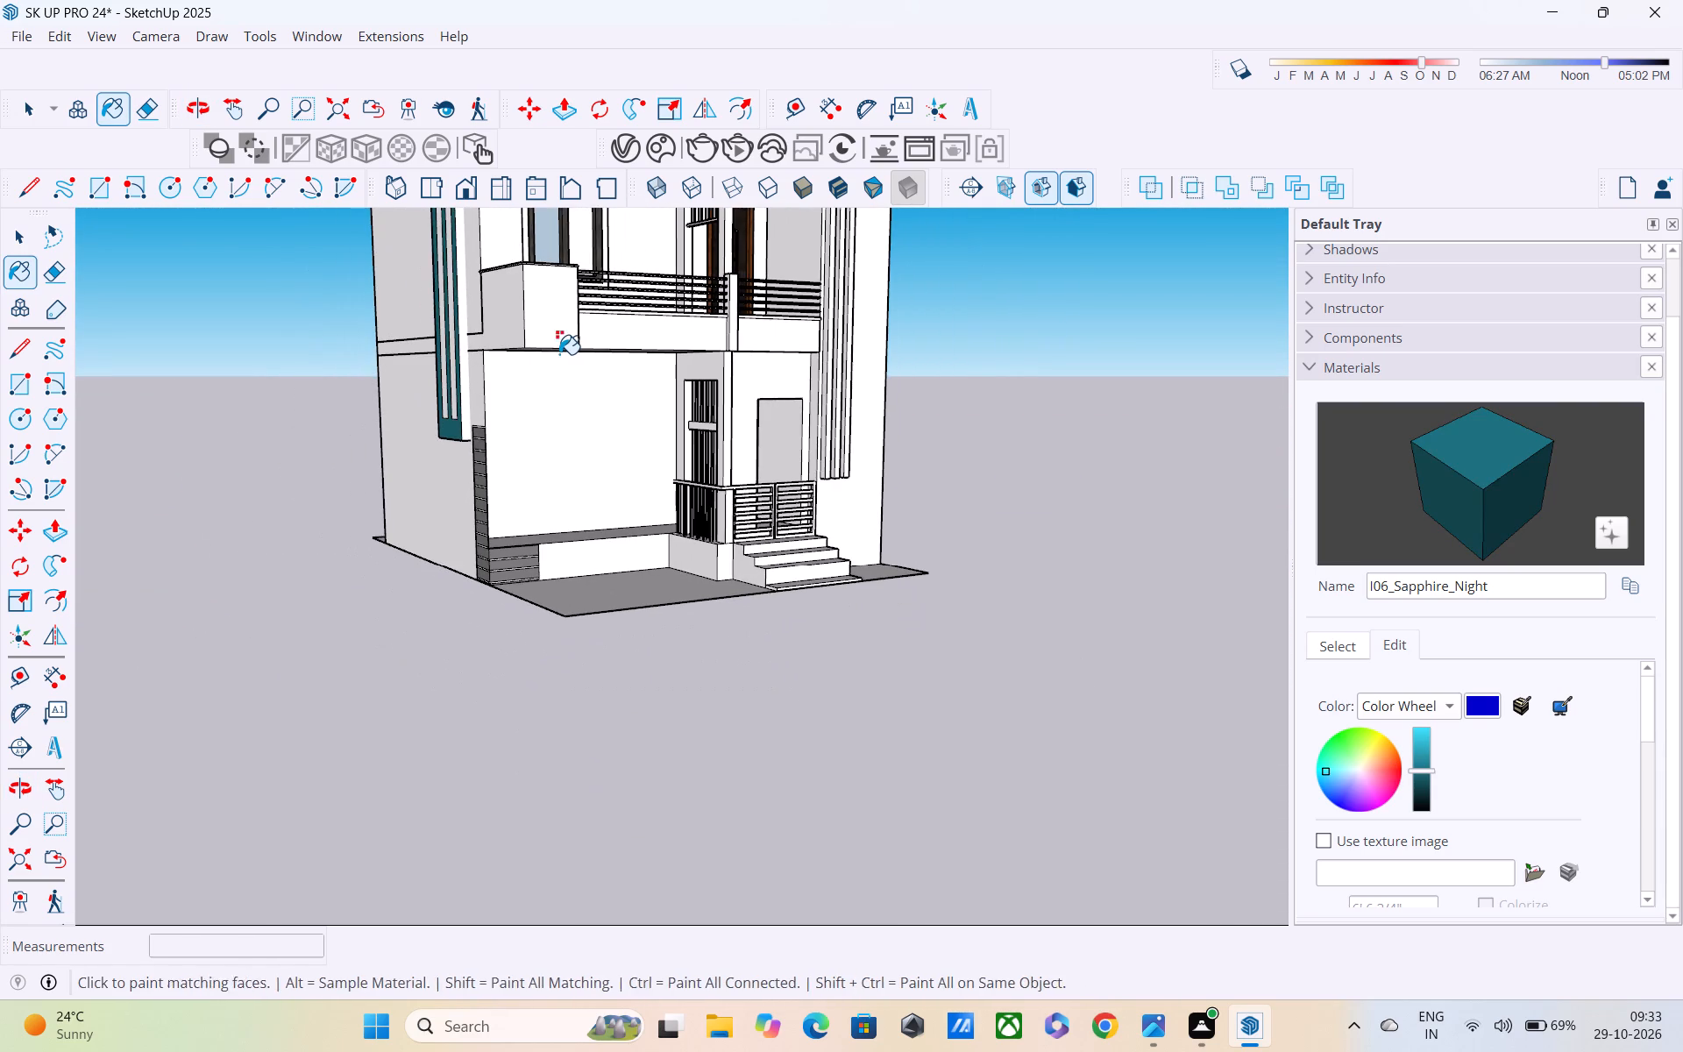
shift+middle_drag(560, 355, 678, 882)
middle_drag(637, 442, 632, 433)
scroll(631, 422, up, 2)
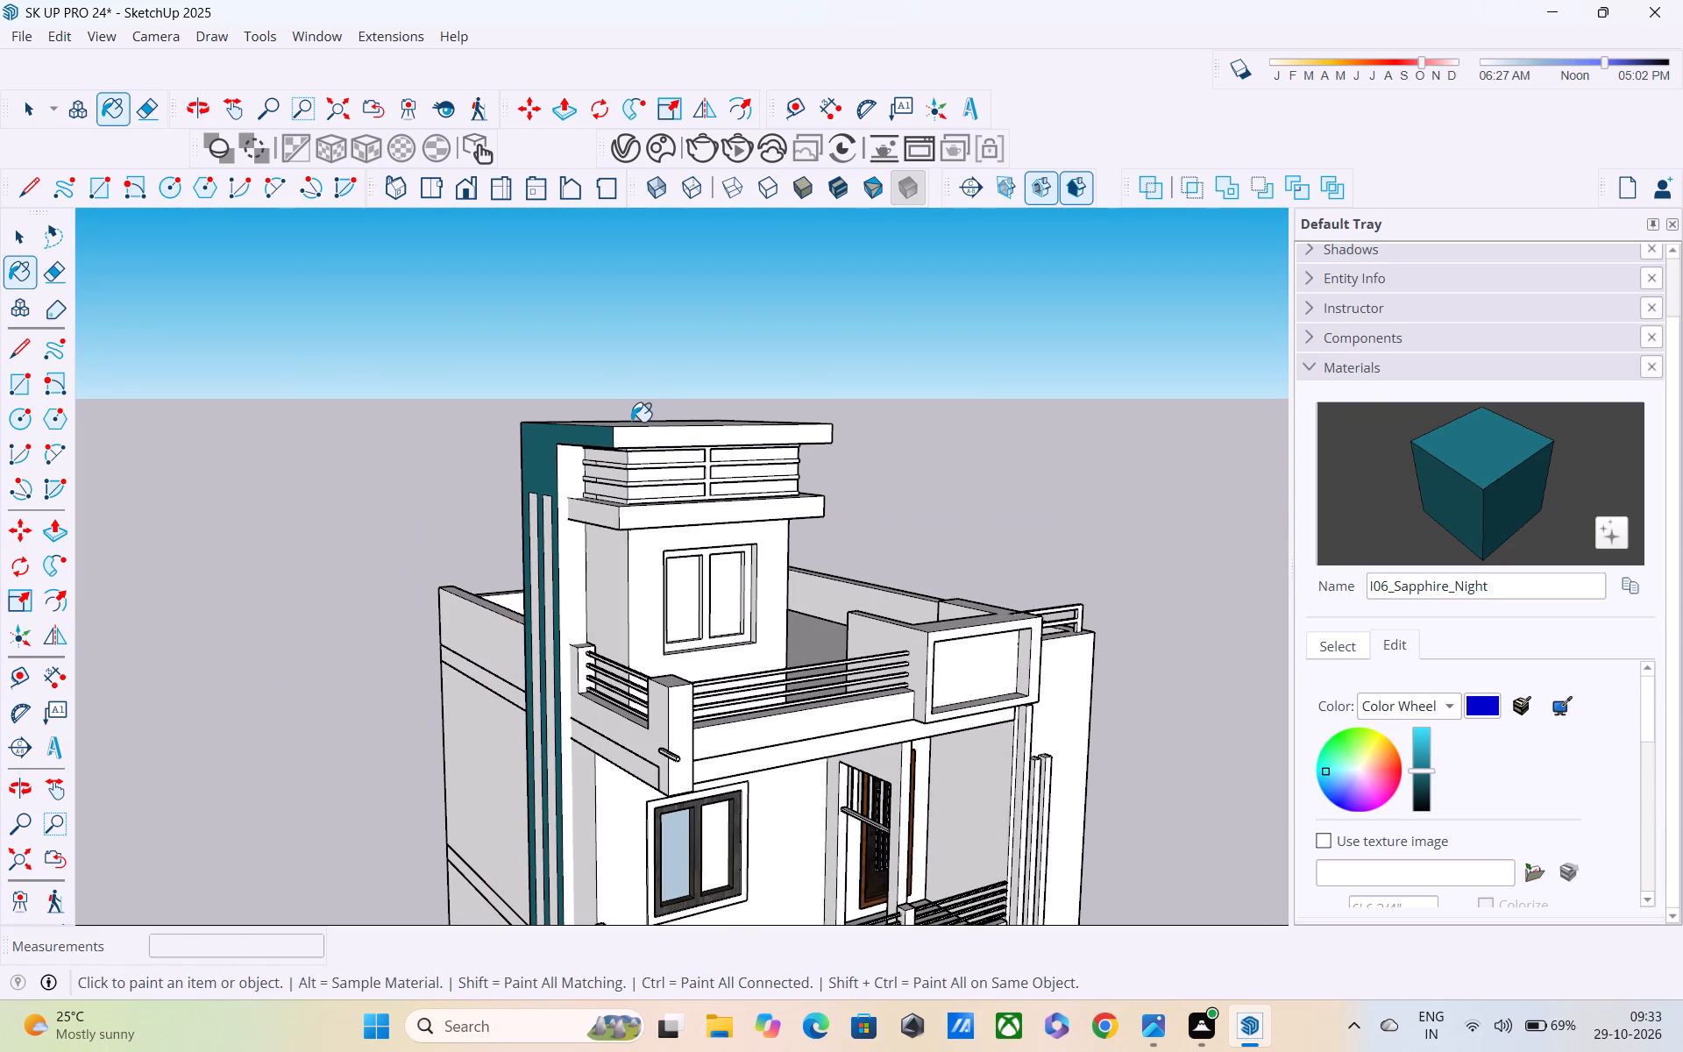
click(646, 429)
Paint the outer side and rear edges of the rooftop tower's top slab with the teal I06_Sapphire_Night.
middle_drag(644, 501, 309, 616)
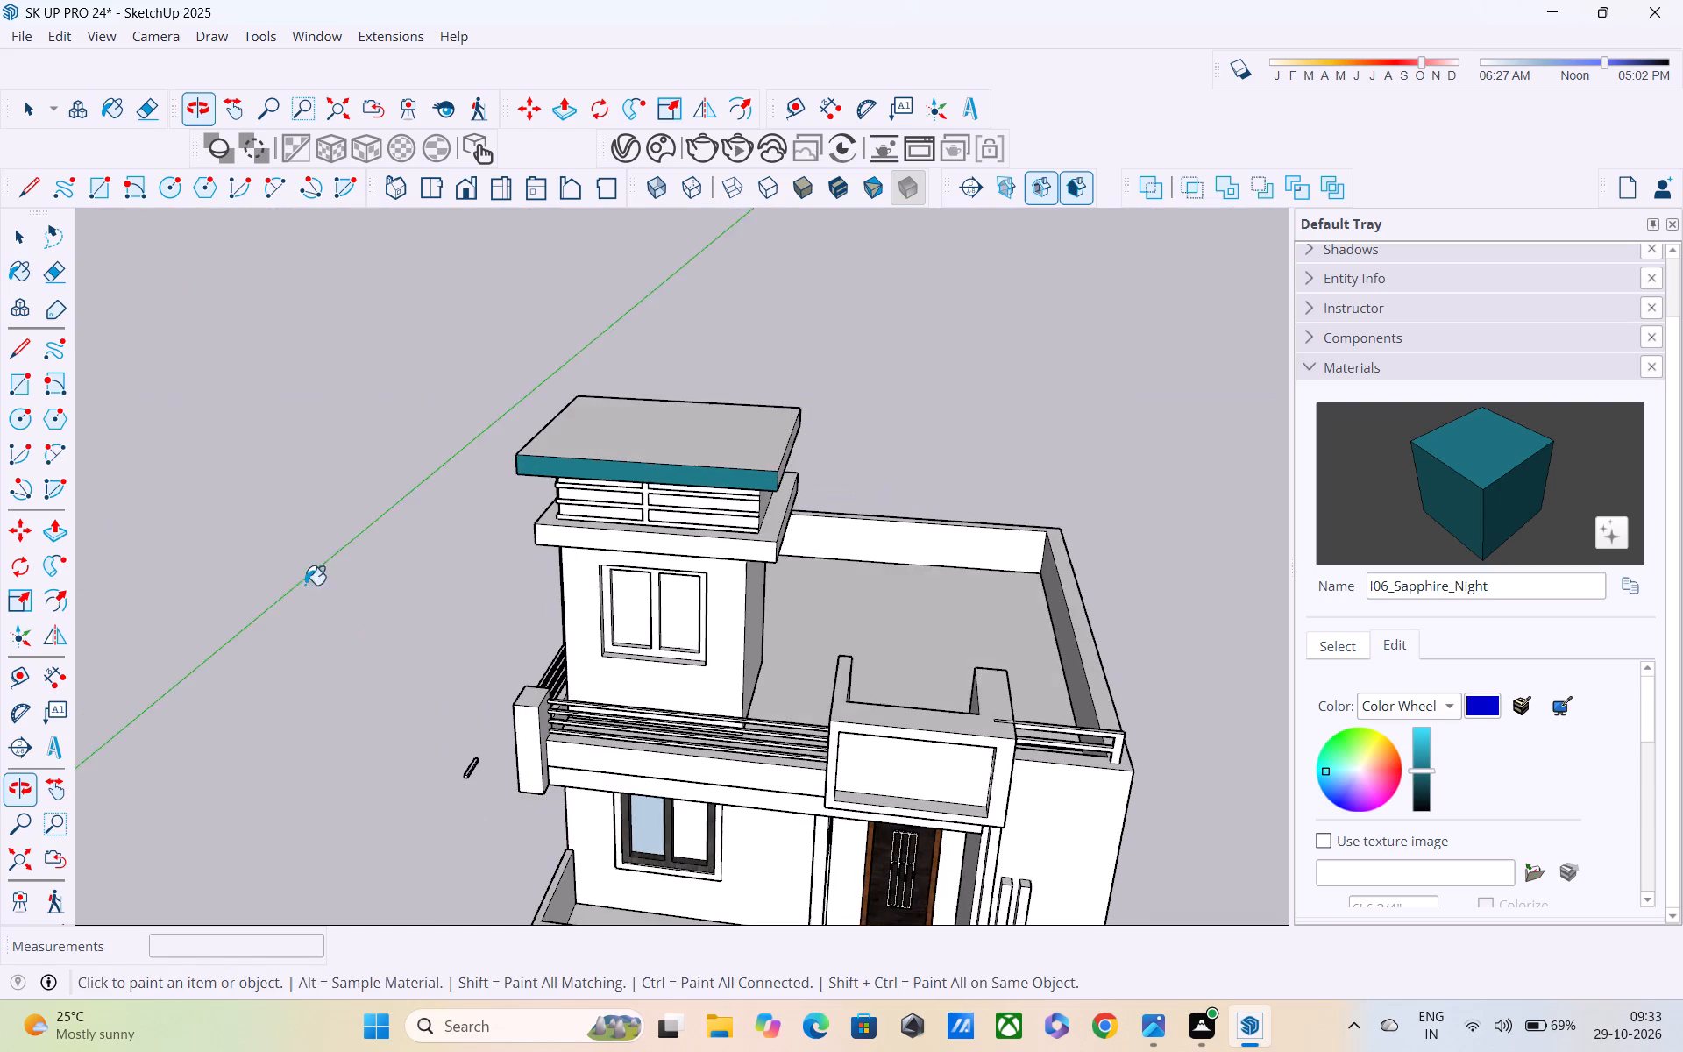
middle_drag(881, 393, 707, 443)
click(764, 483)
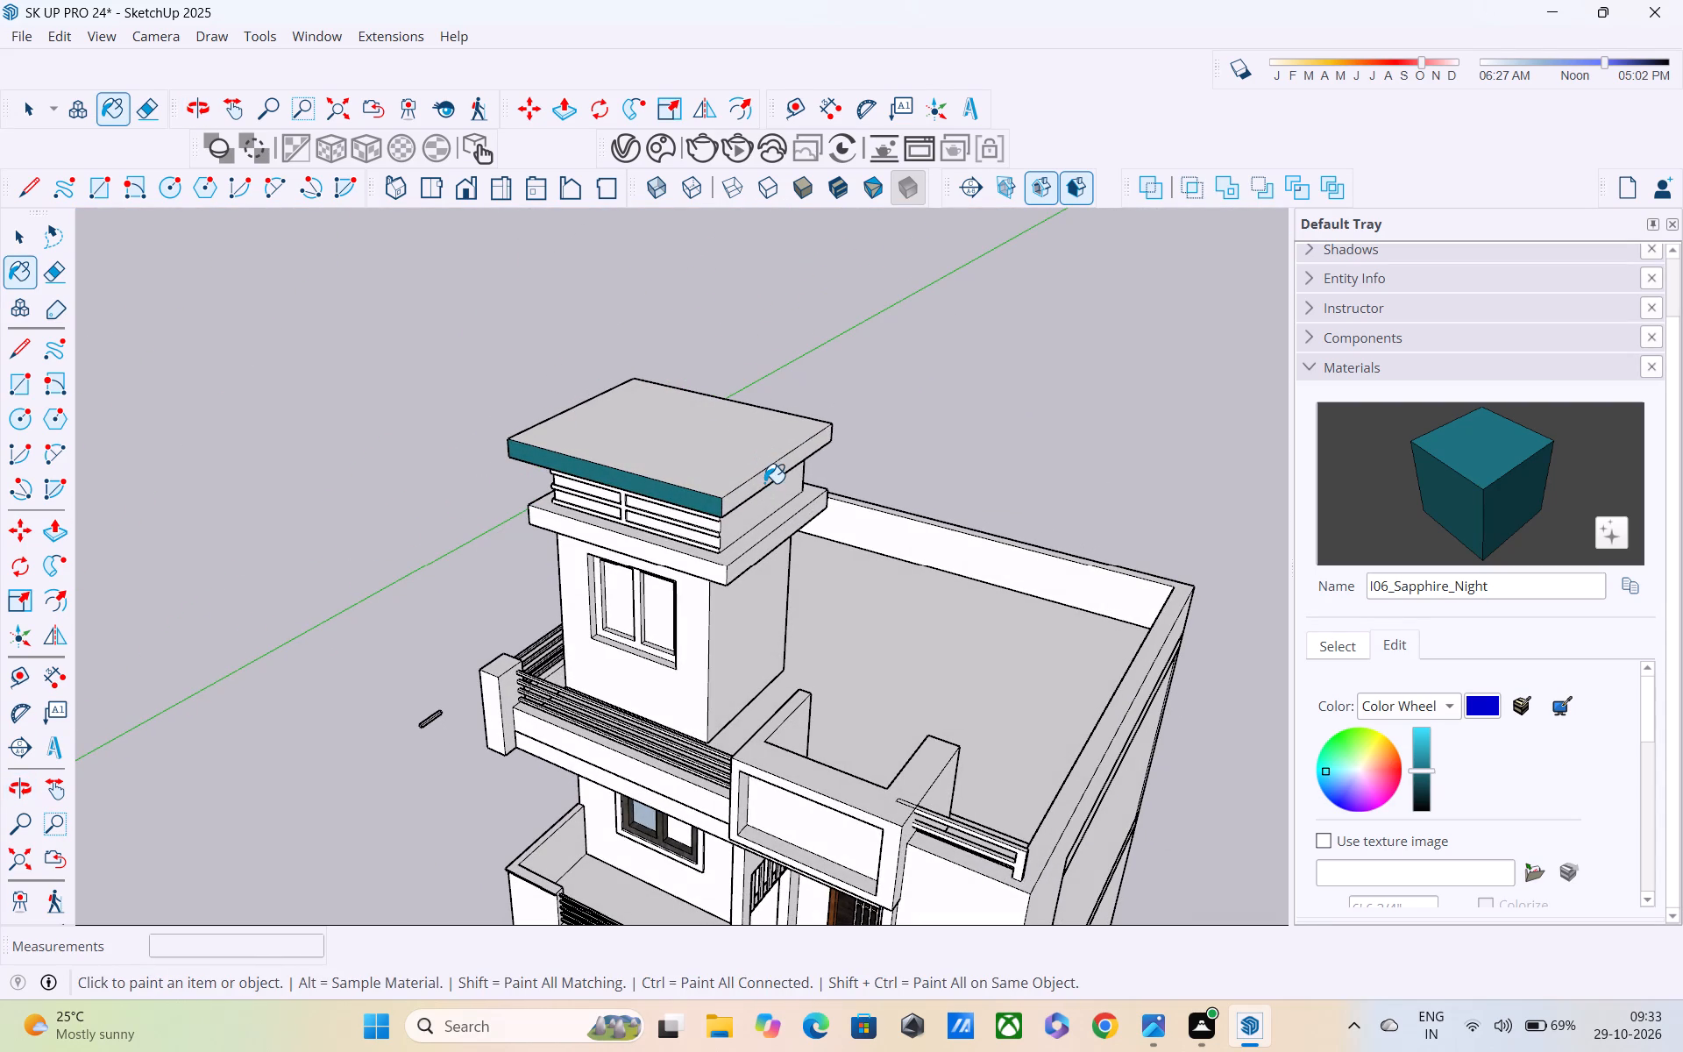
middle_drag(771, 487, 417, 416)
middle_drag(972, 401, 672, 386)
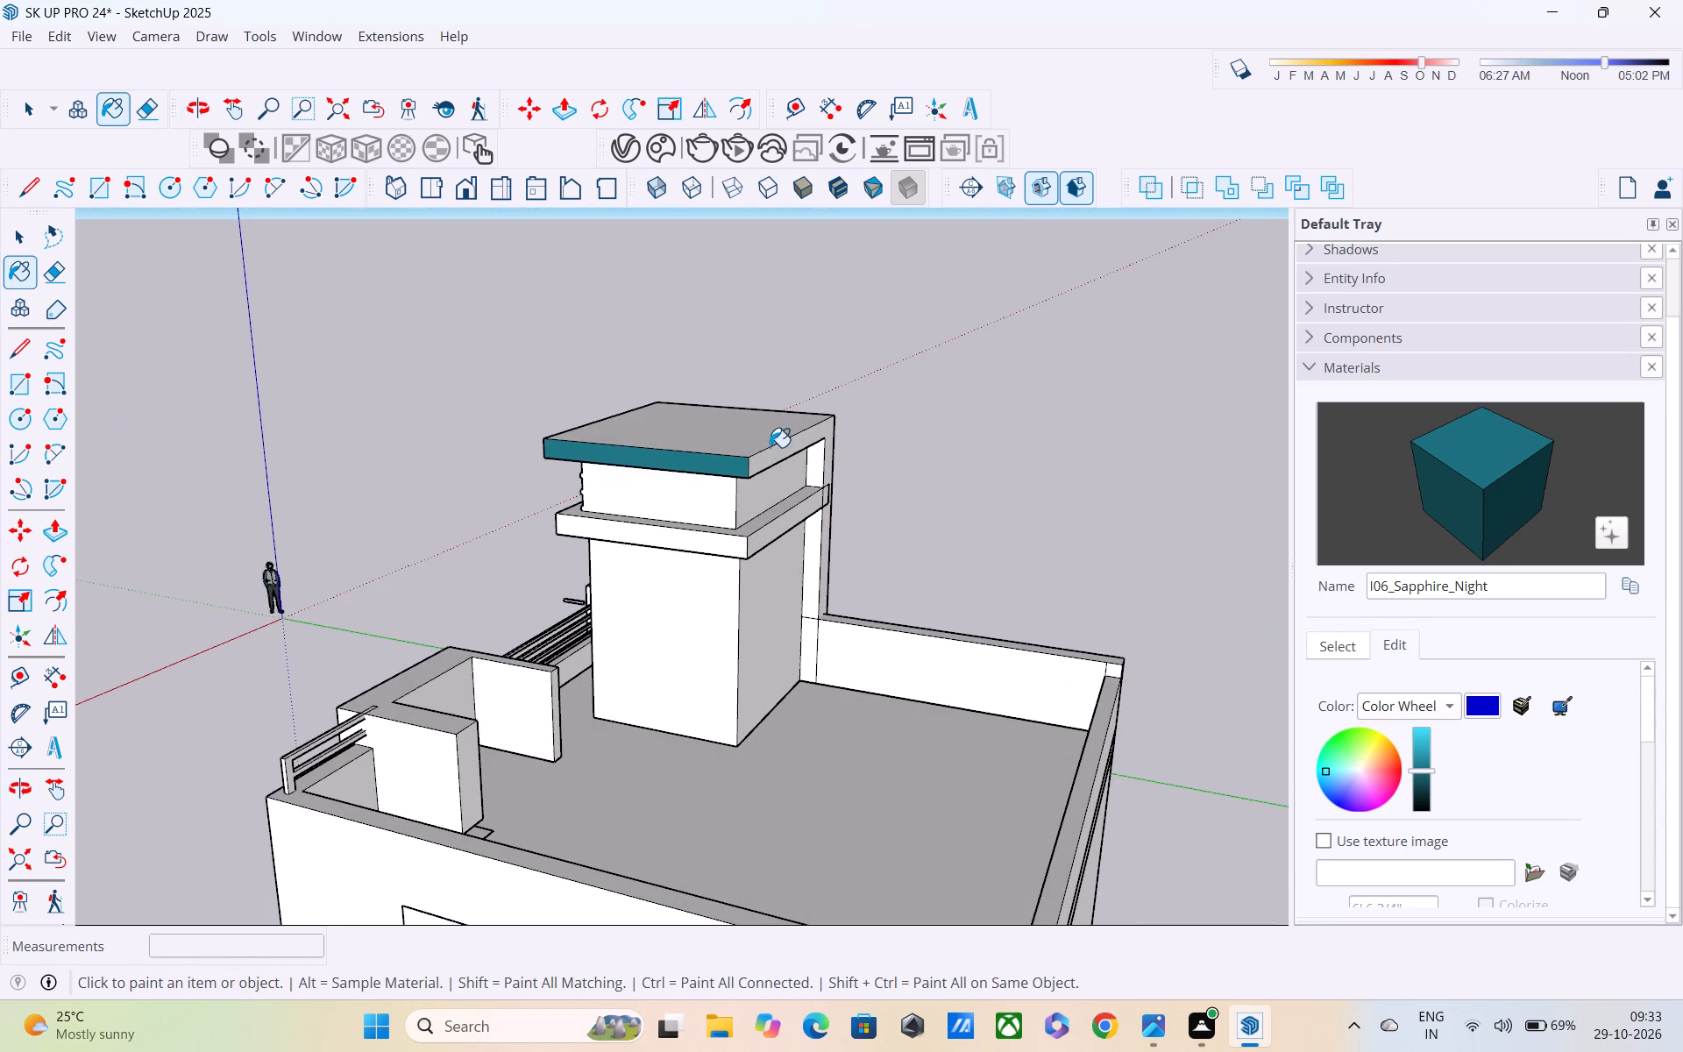
click(770, 454)
middle_drag(763, 471, 1147, 376)
middle_drag(818, 496, 1580, 491)
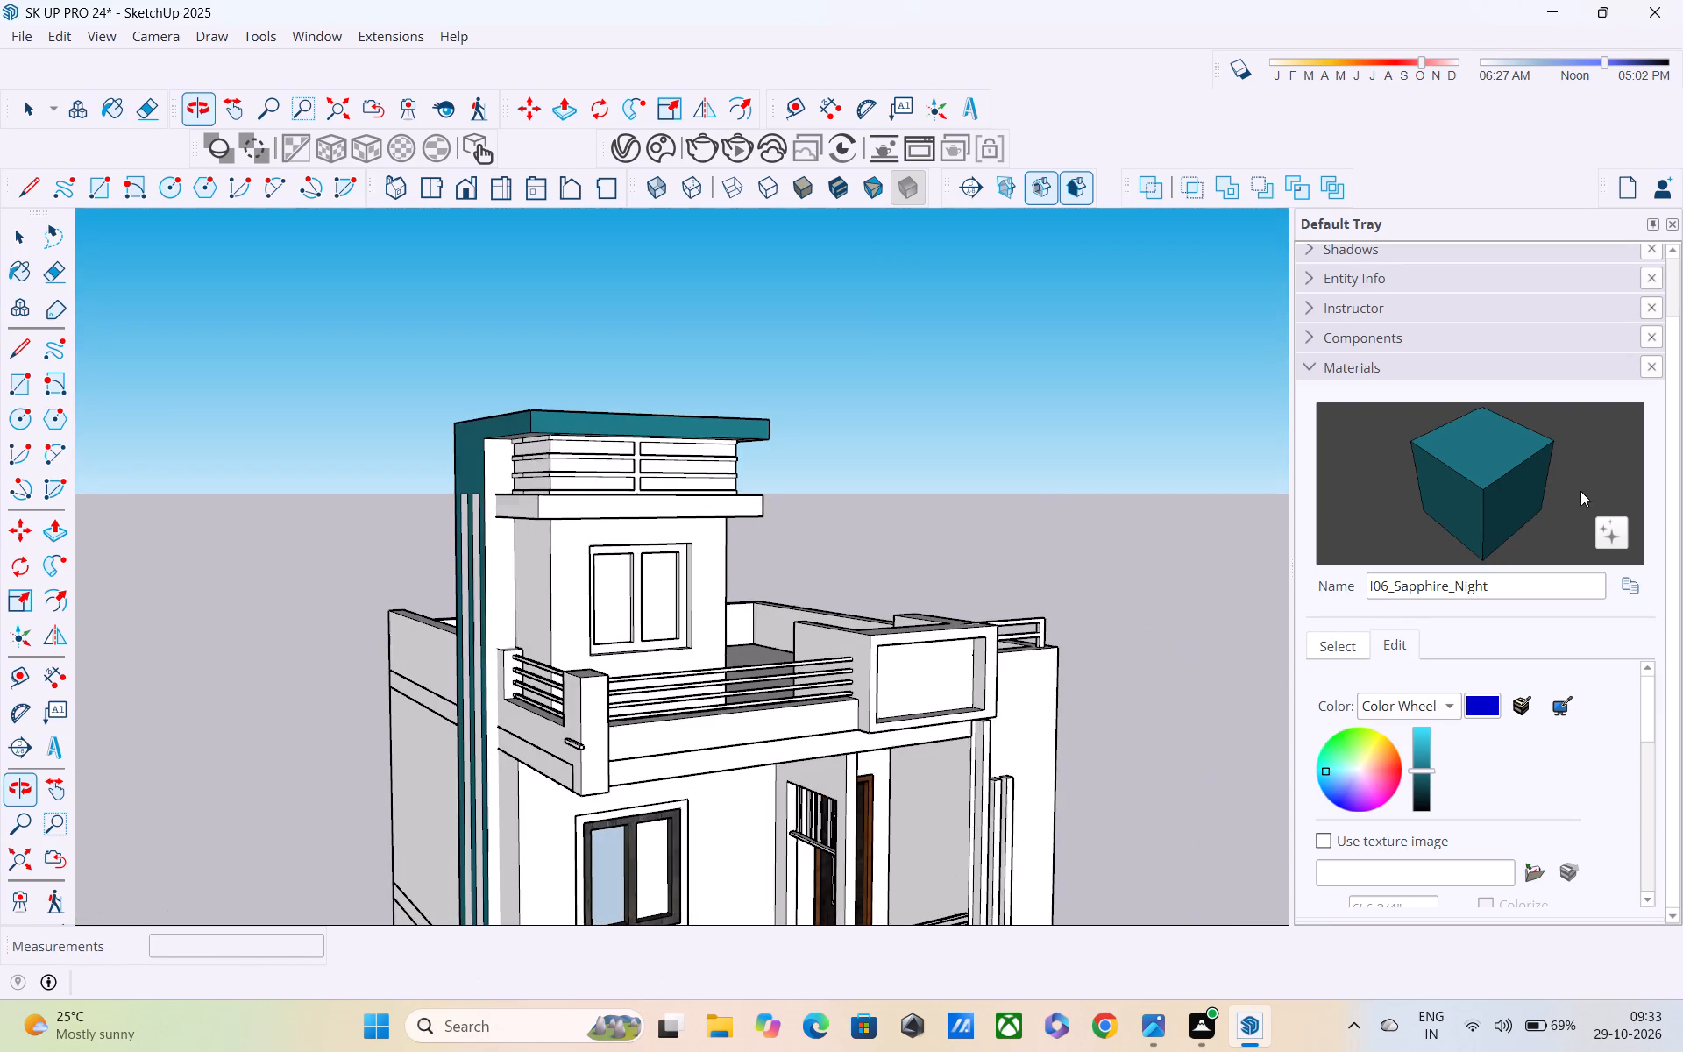
middle_drag(1580, 491, 1586, 491)
Paint the front-facing return of the side wall's vertical slotted frame, beside the tower, with the teal I06_Sapphire_Night.
middle_drag(355, 668, 510, 630)
scroll(485, 594, up, 1)
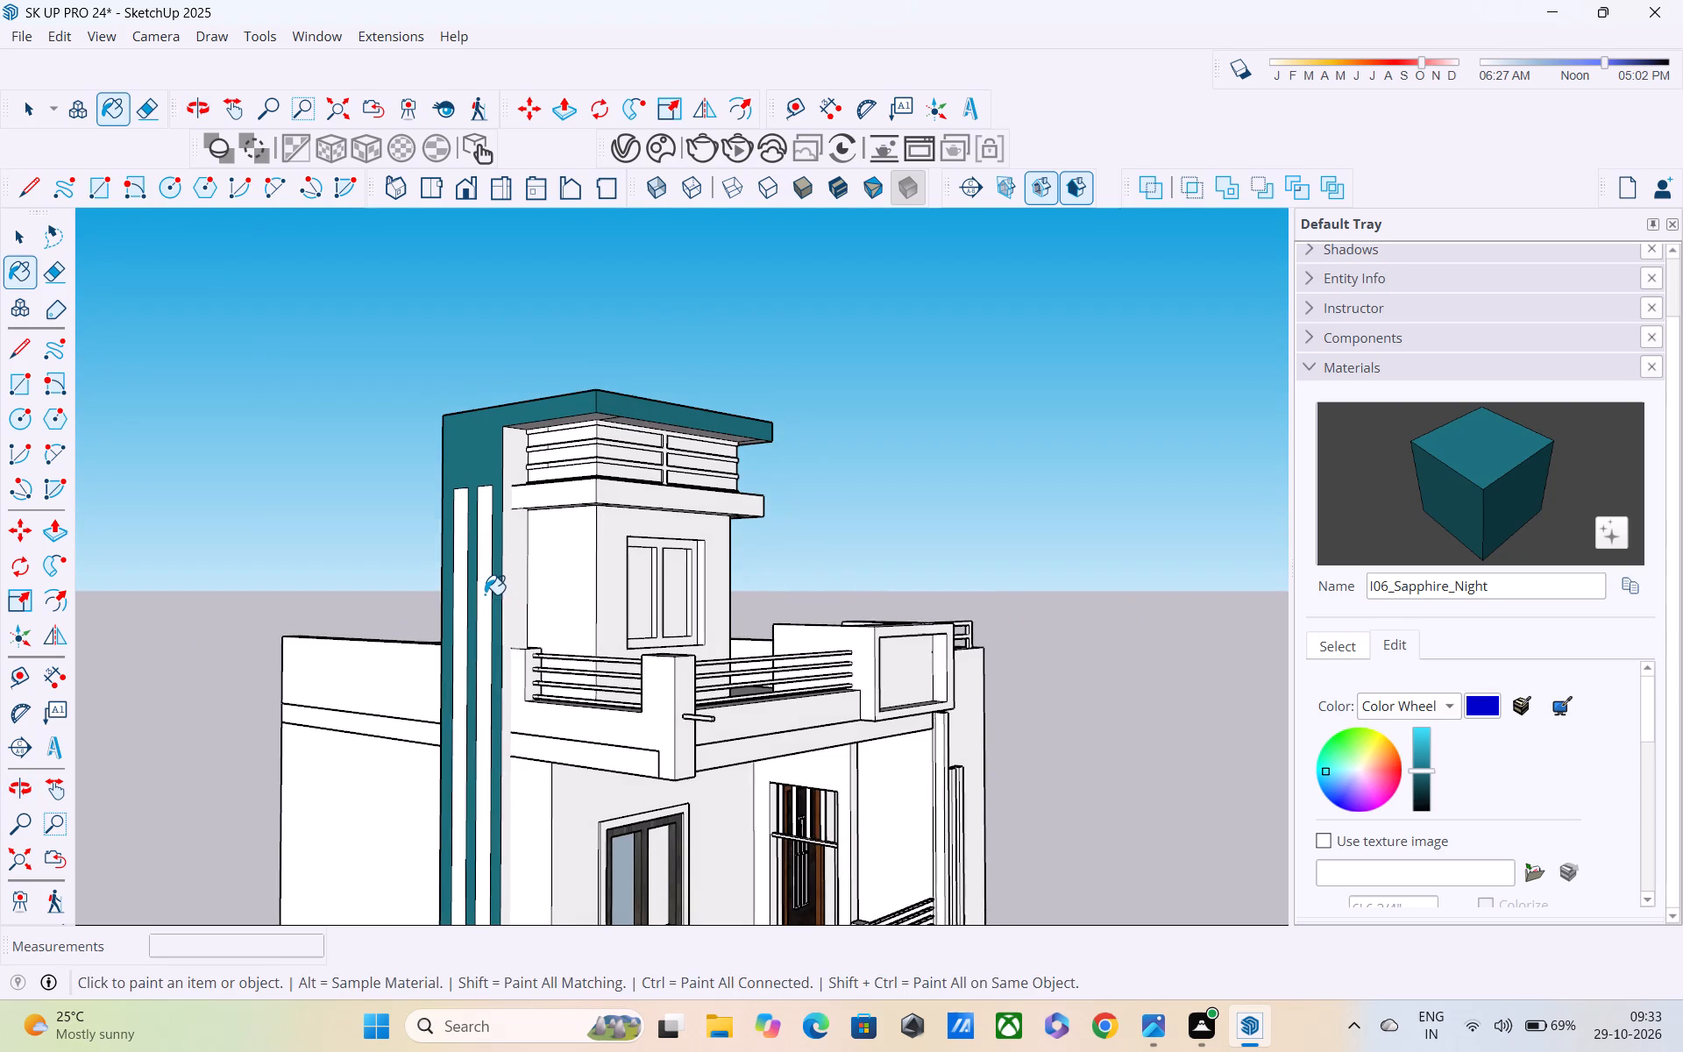
click(515, 517)
middle_drag(535, 579, 510, 502)
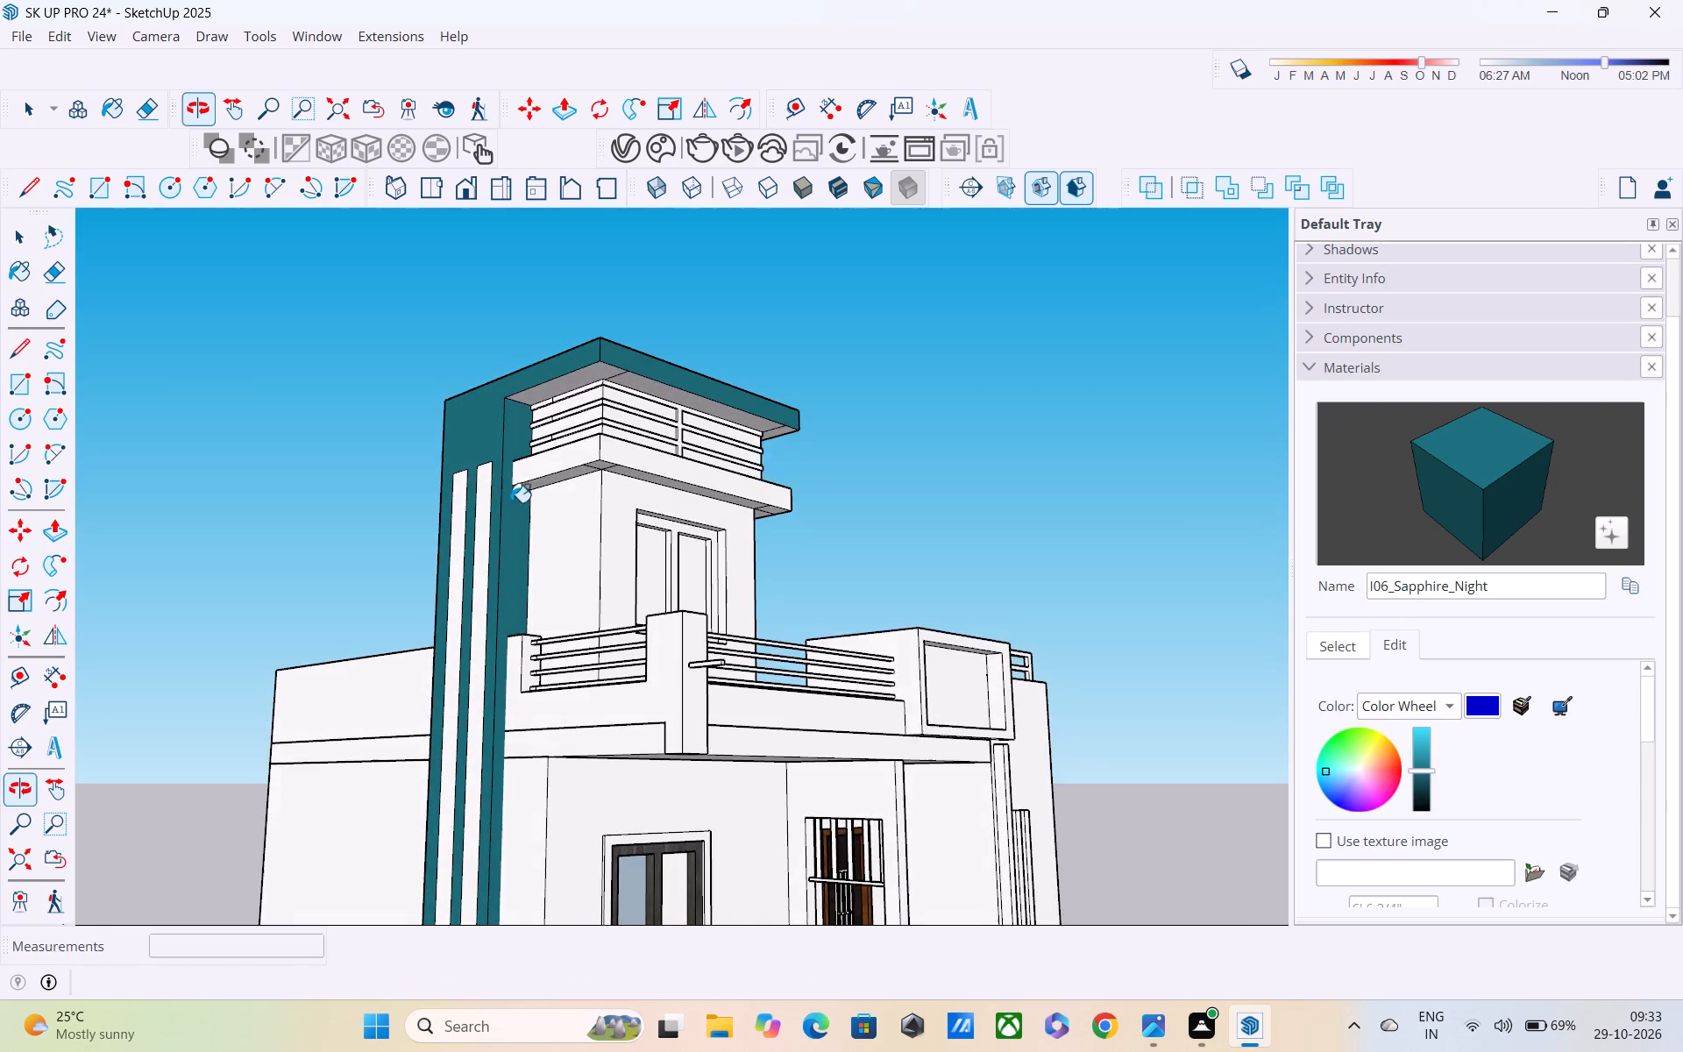
scroll(521, 551, down, 4)
shift+middle_drag(515, 561, 503, 515)
middle_drag(527, 629, 527, 566)
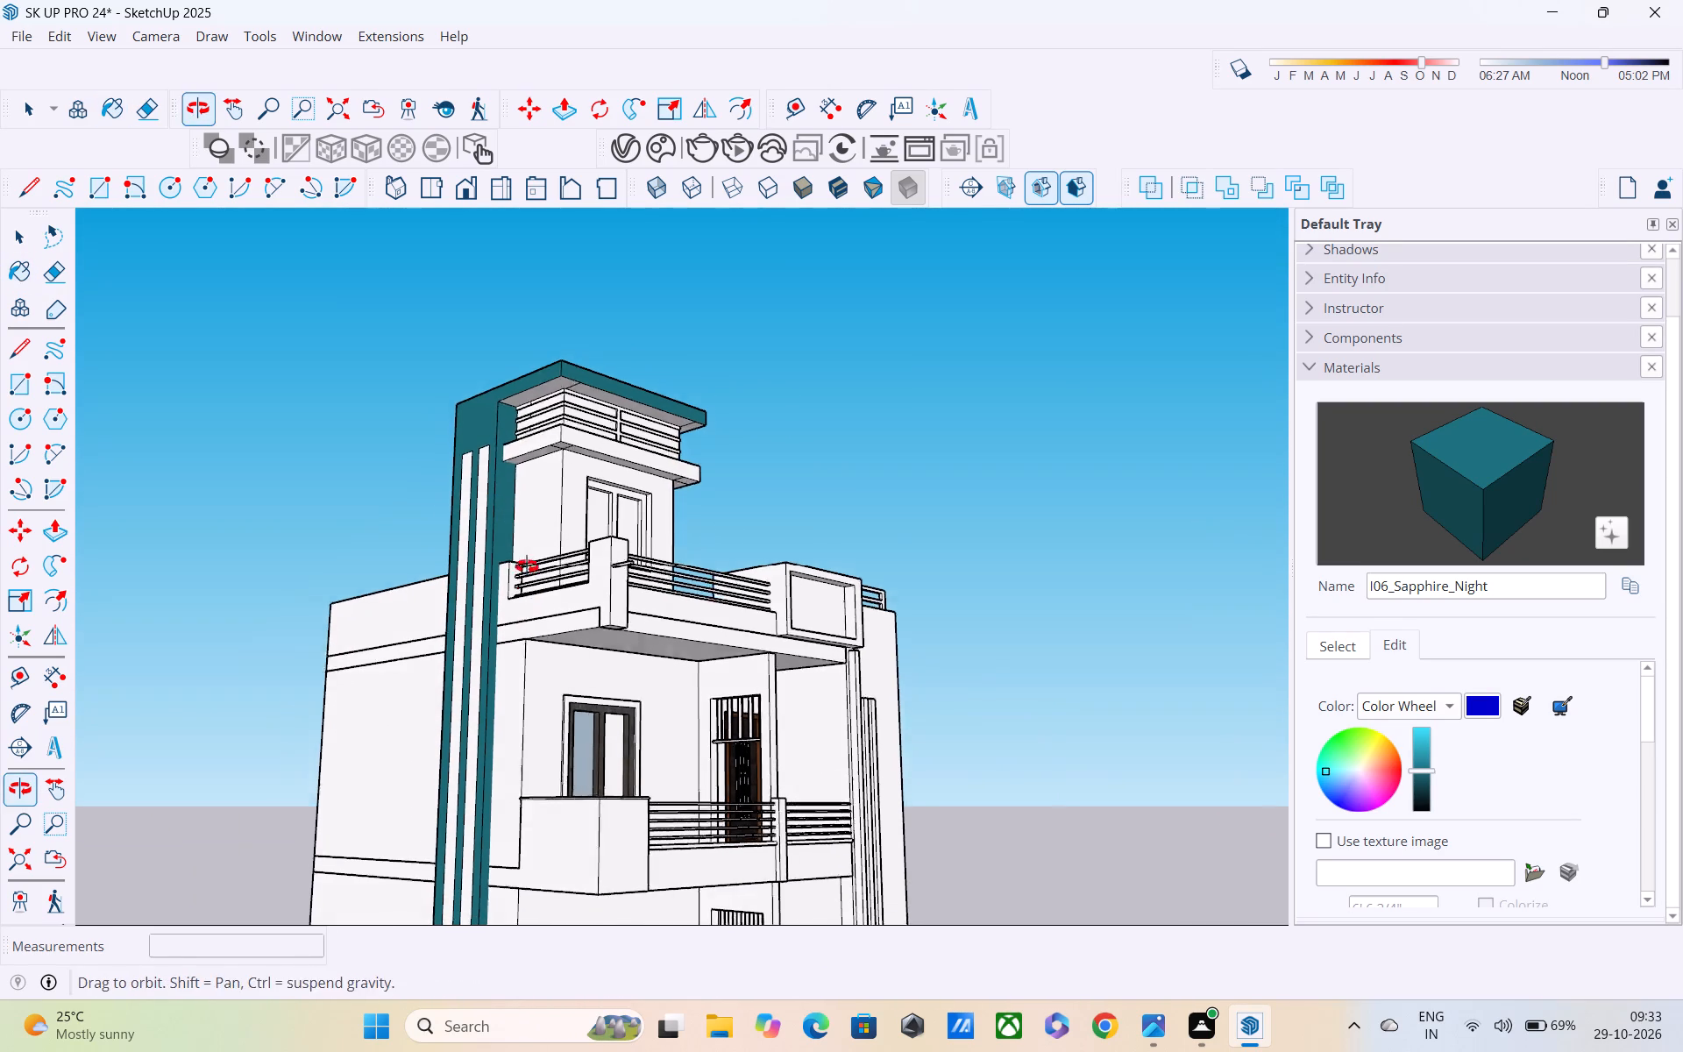
middle_drag(527, 566, 523, 500)
key(space)
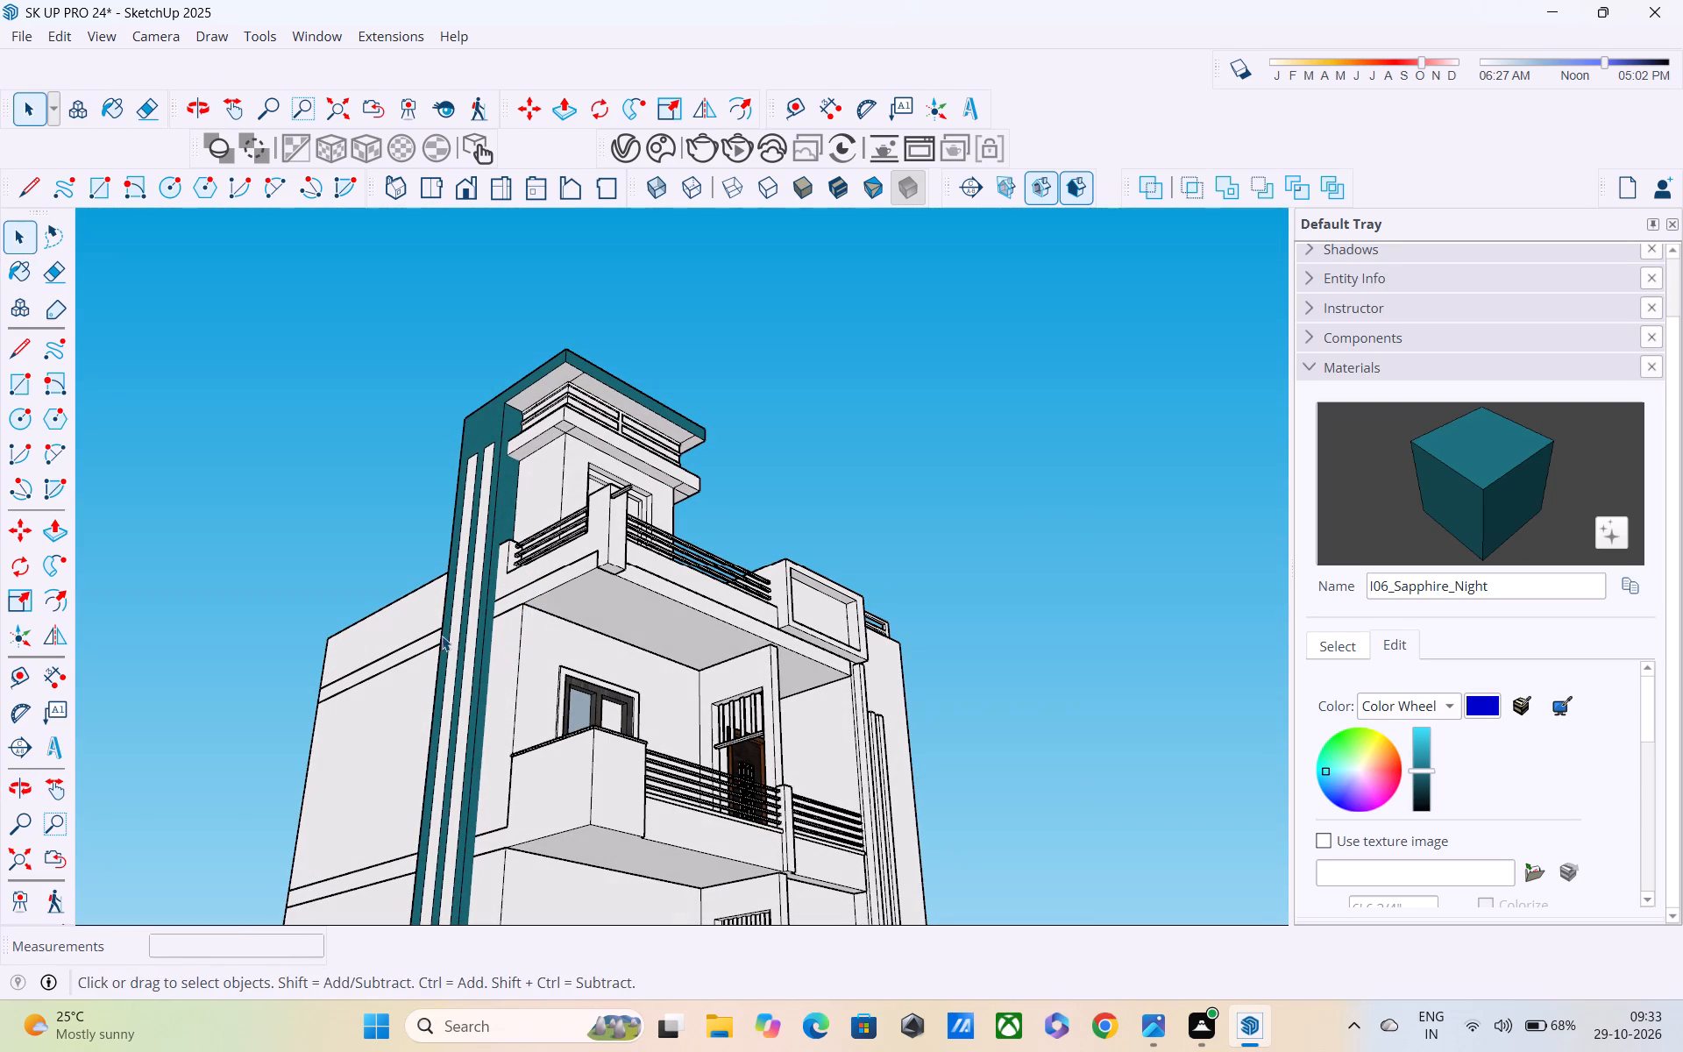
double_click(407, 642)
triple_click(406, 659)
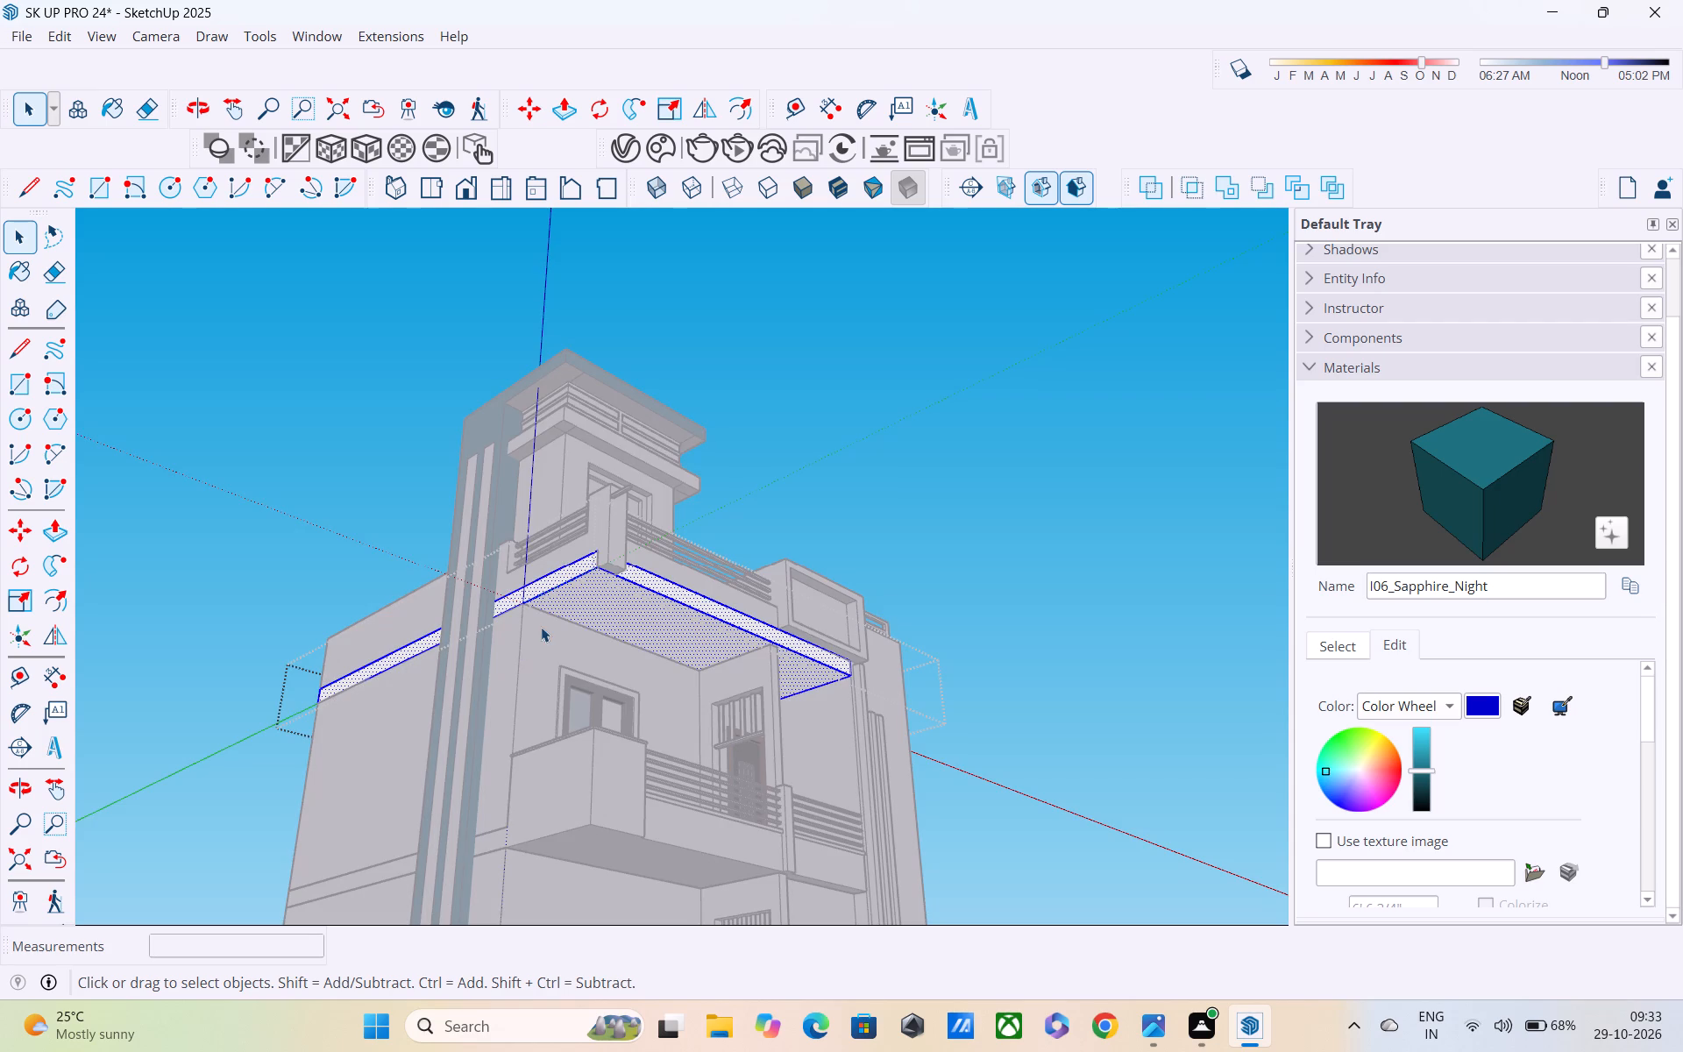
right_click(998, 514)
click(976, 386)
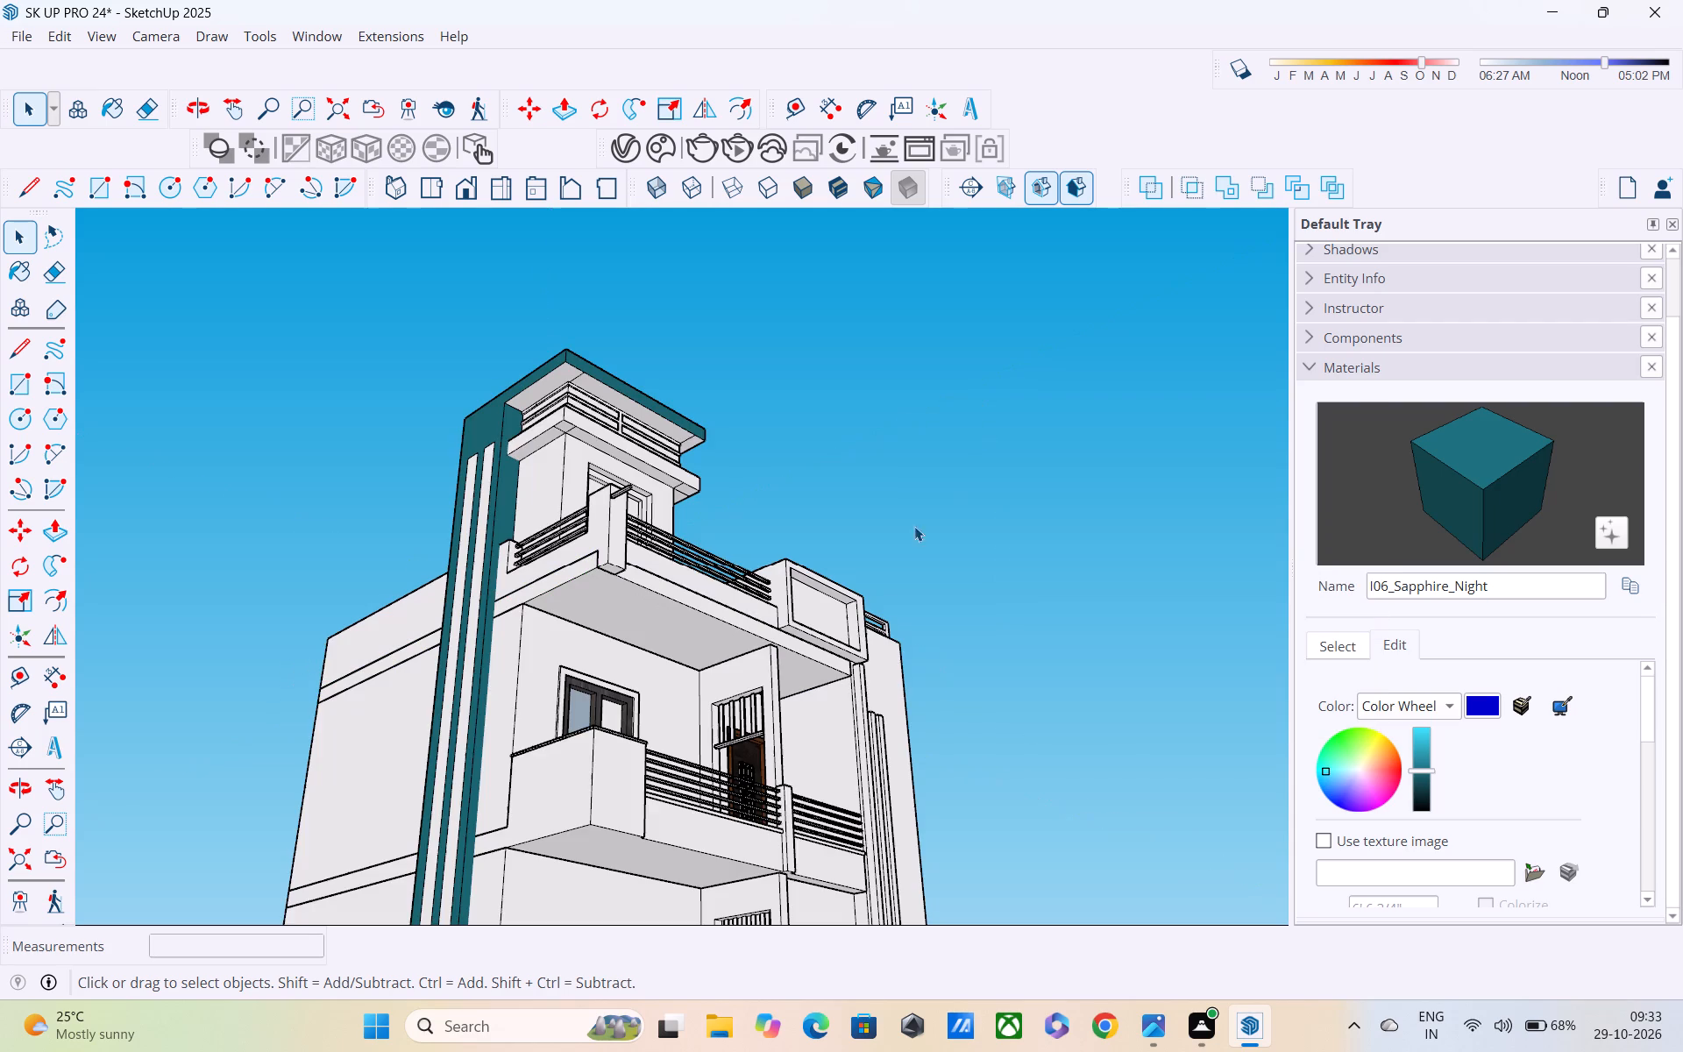
Explode the group of the terrace-level floor slab that forms the band below the roof parapet.
click(703, 608)
right_click(703, 608)
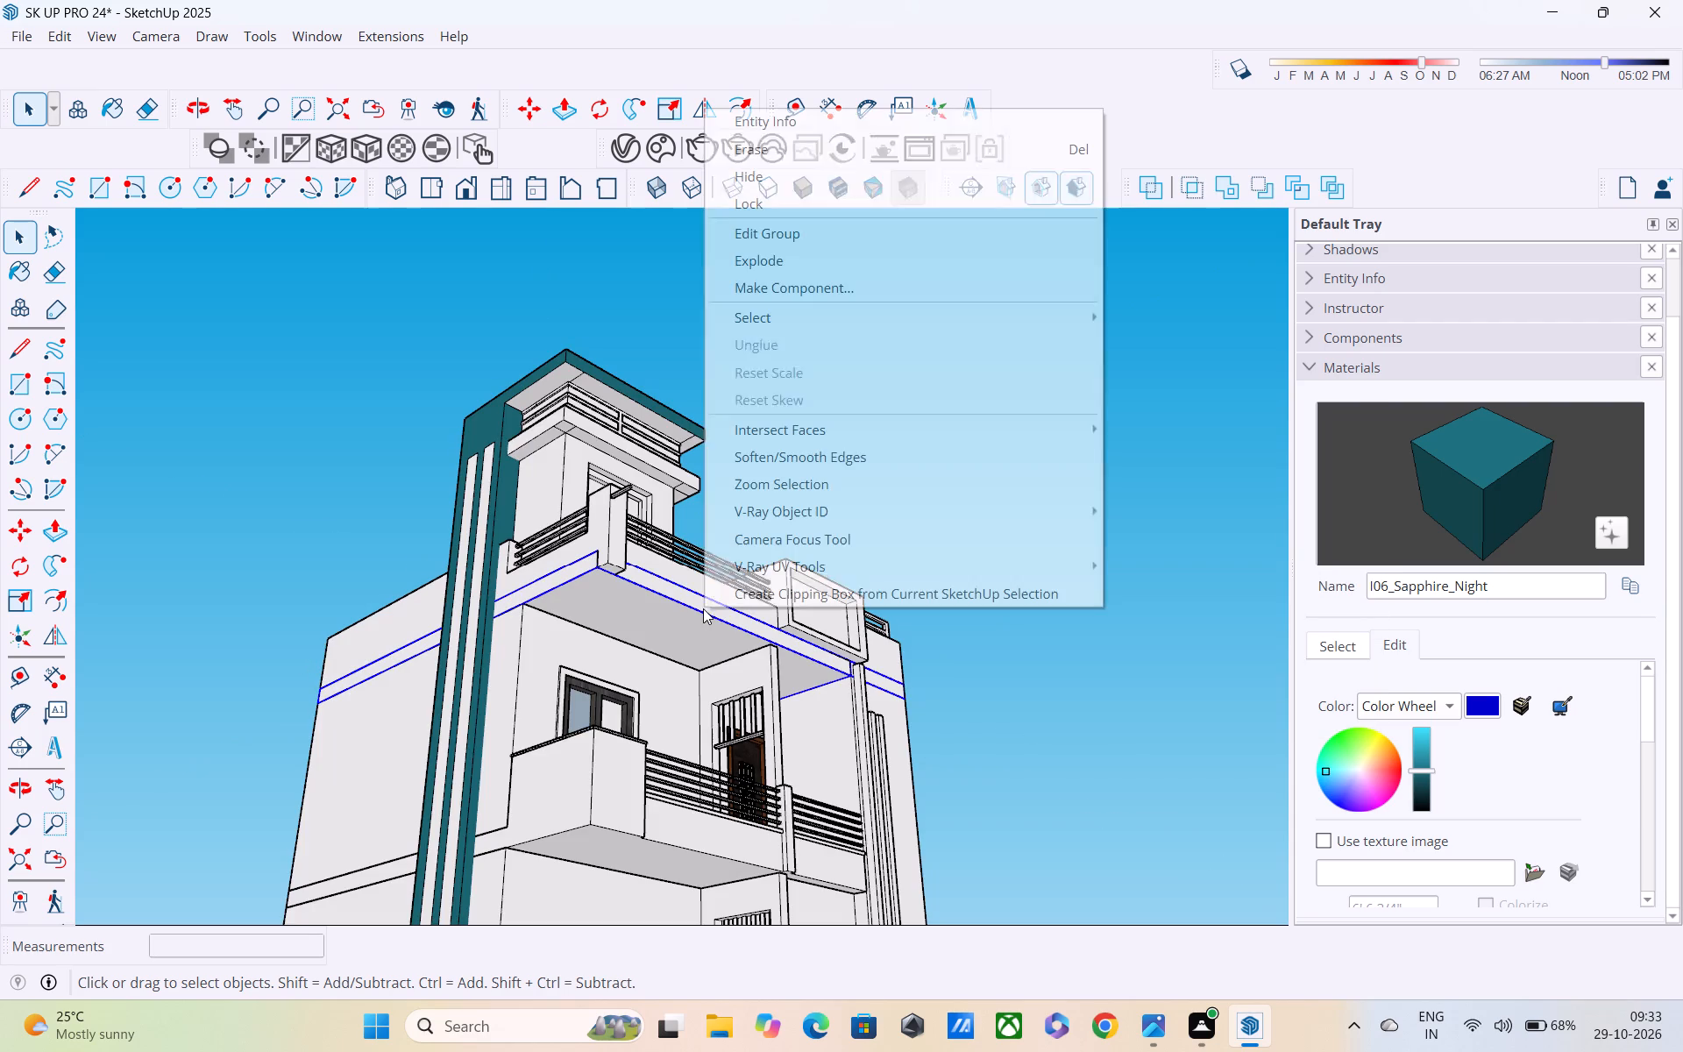
click(885, 263)
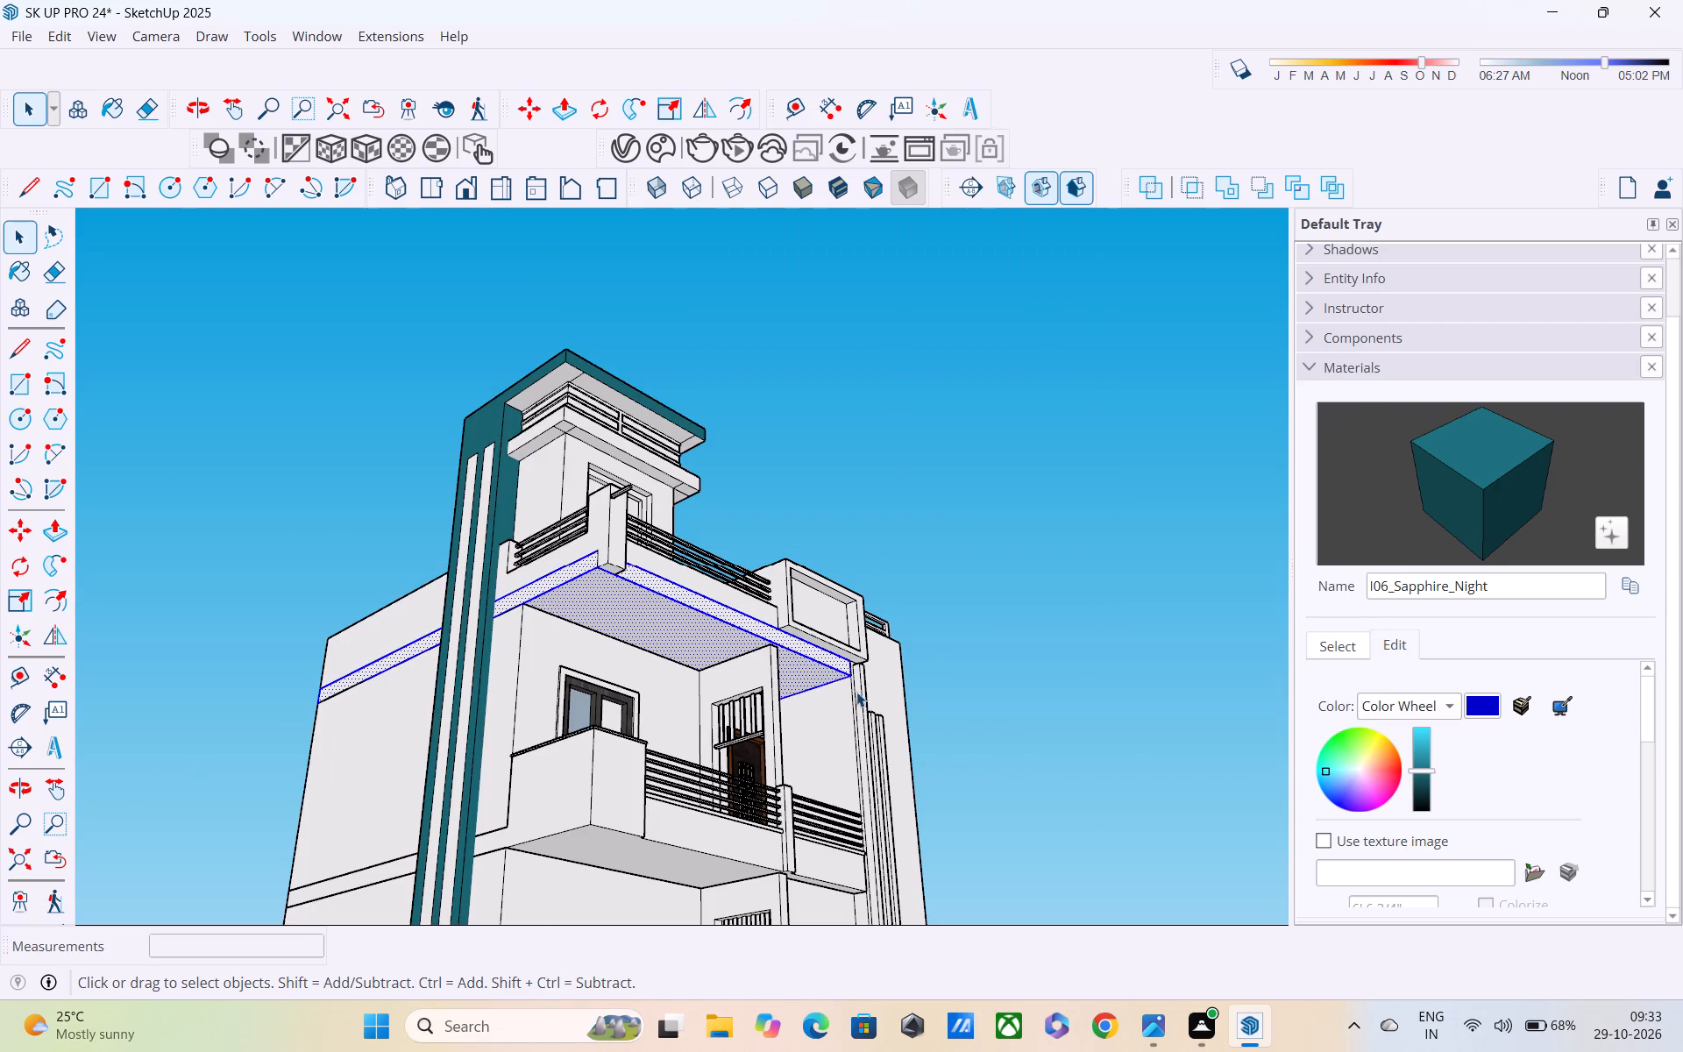
click(1019, 331)
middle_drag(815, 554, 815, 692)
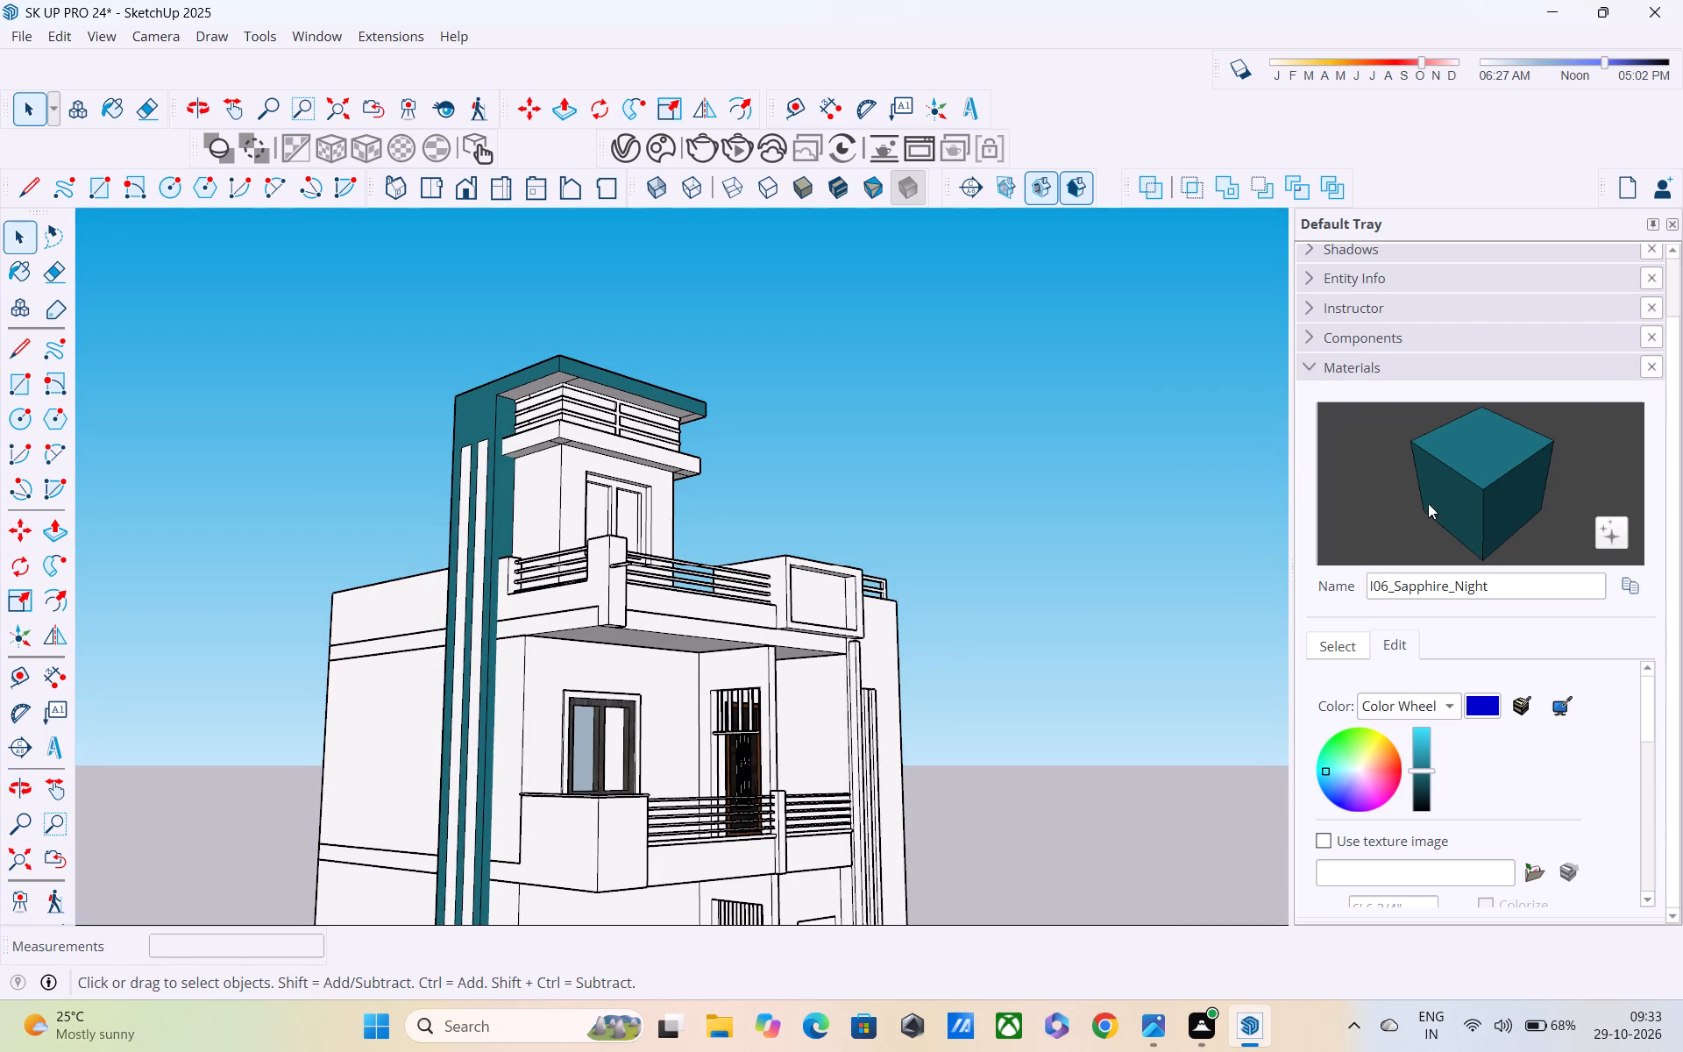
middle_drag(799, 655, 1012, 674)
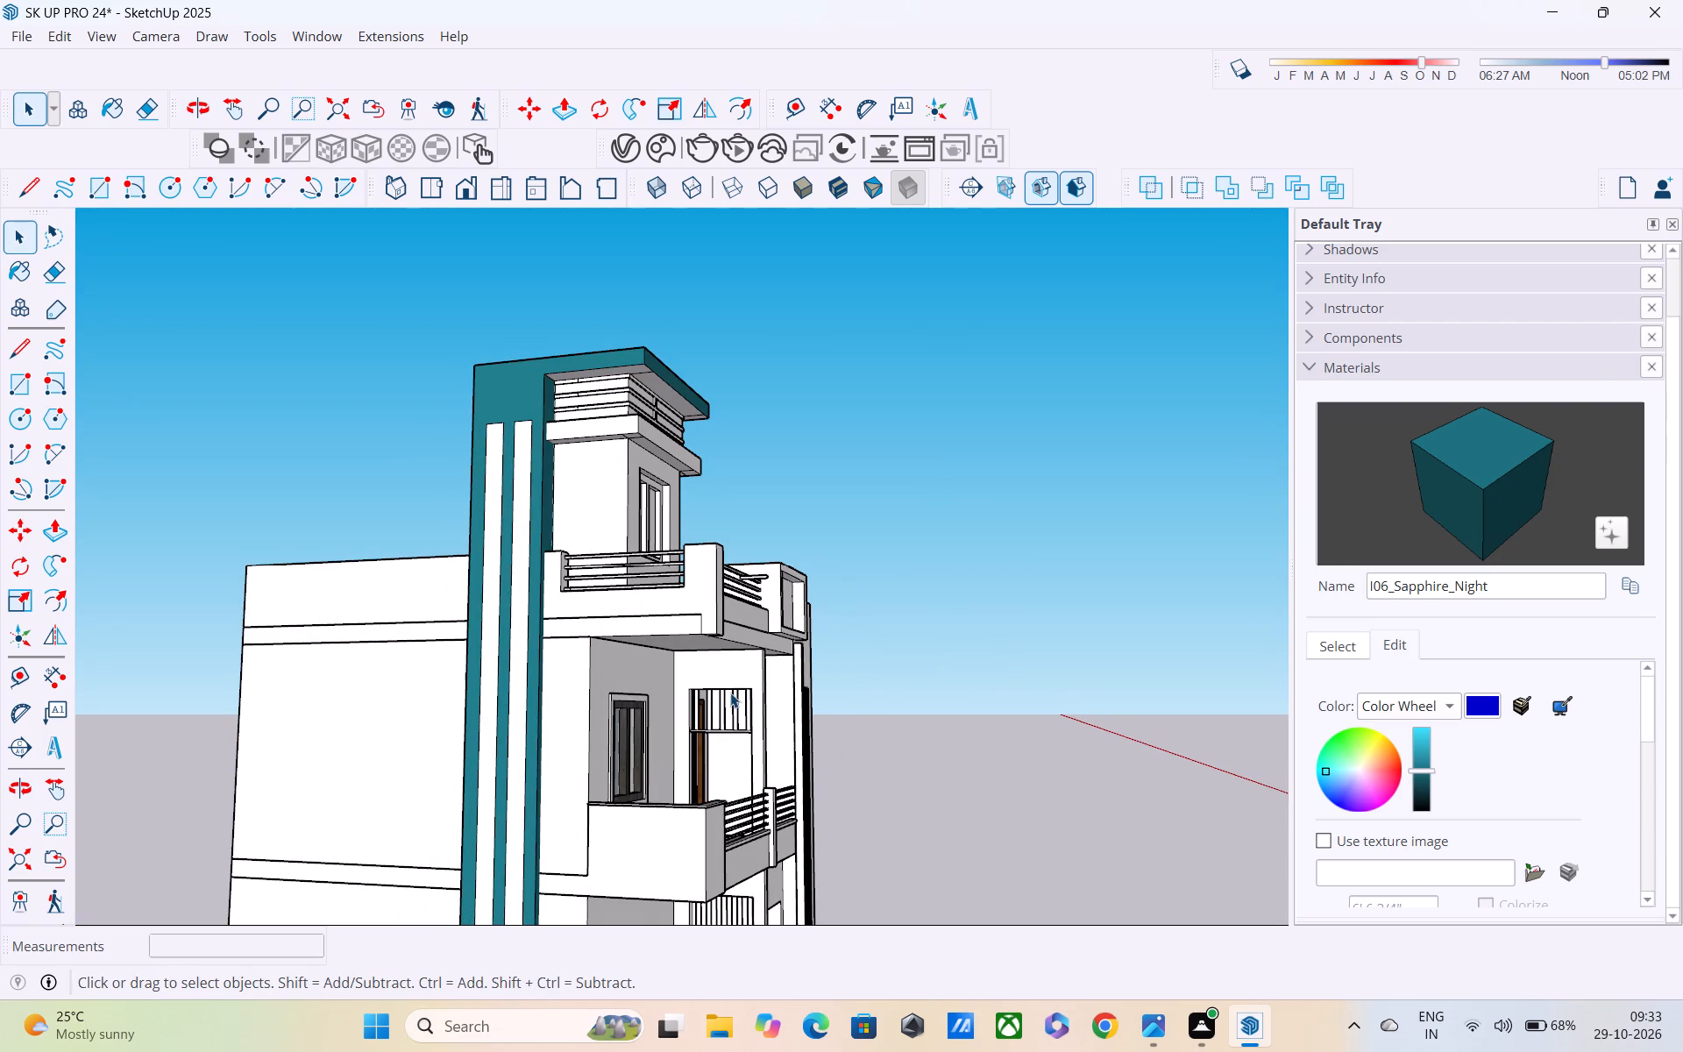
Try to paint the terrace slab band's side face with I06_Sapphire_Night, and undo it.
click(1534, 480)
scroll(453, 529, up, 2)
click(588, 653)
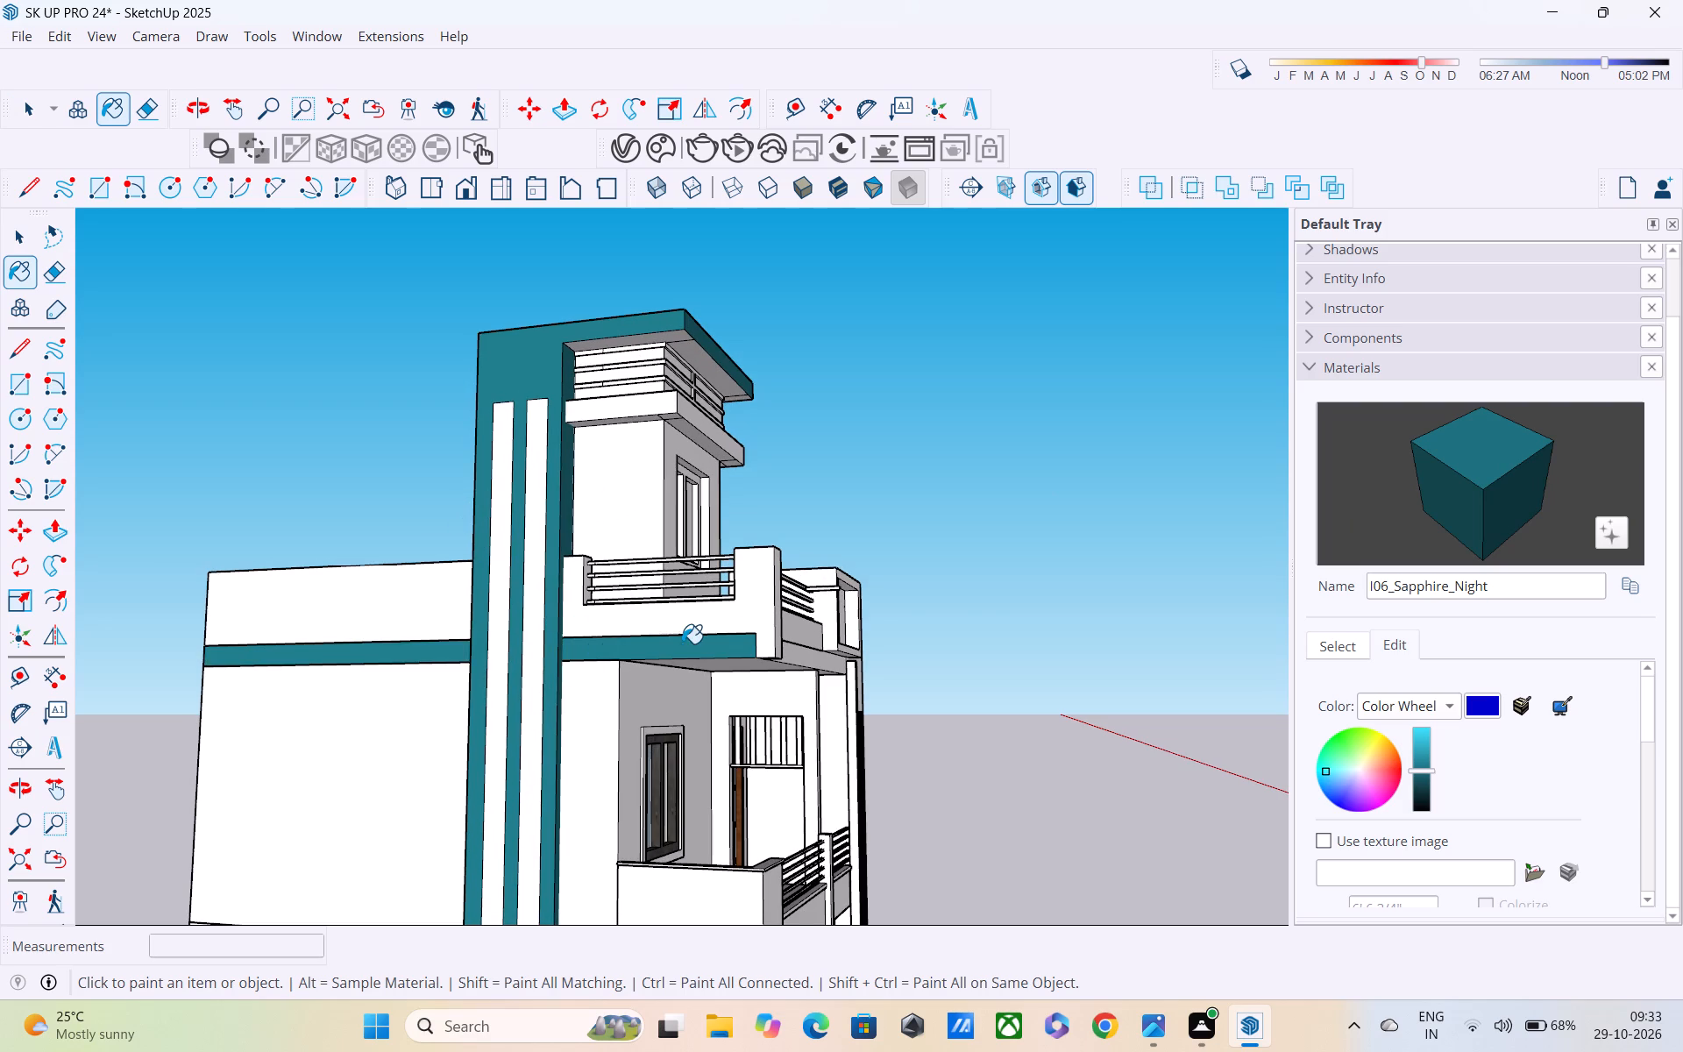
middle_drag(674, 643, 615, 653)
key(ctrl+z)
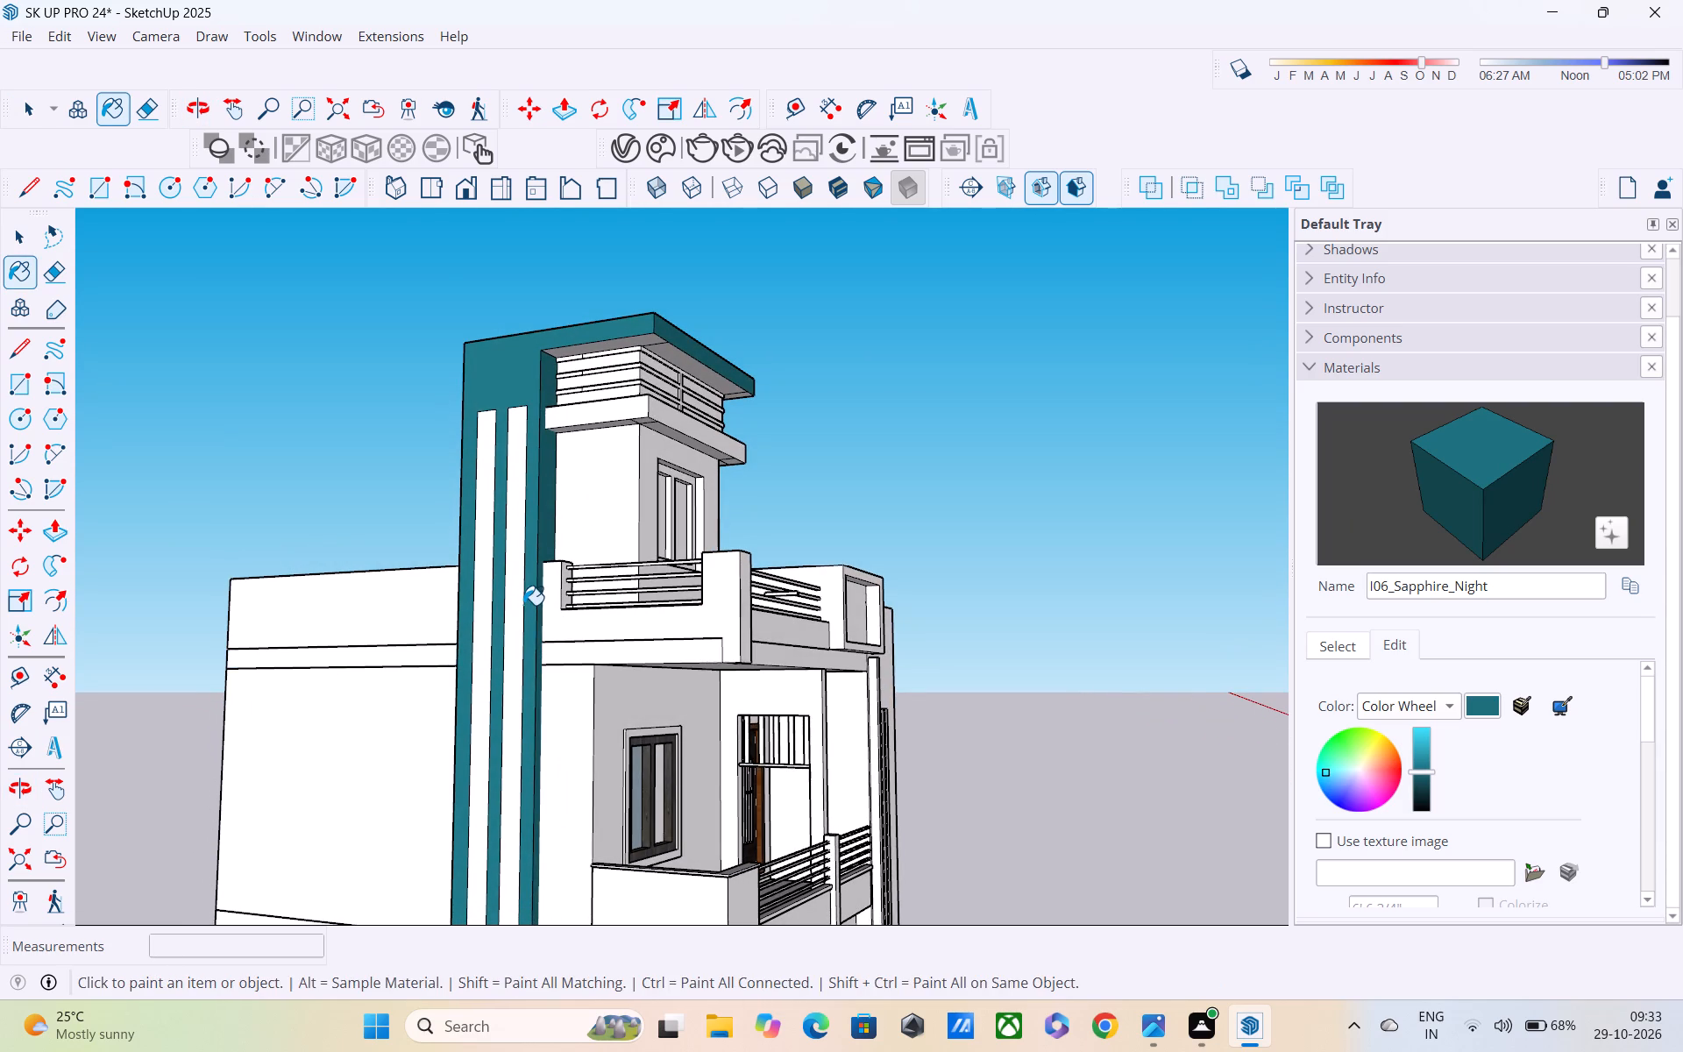
Draw a 10" vertical line across the slab band on the side wall, where it meets the rear edge of the slotted frame.
middle_drag(449, 637, 1096, 605)
key(space)
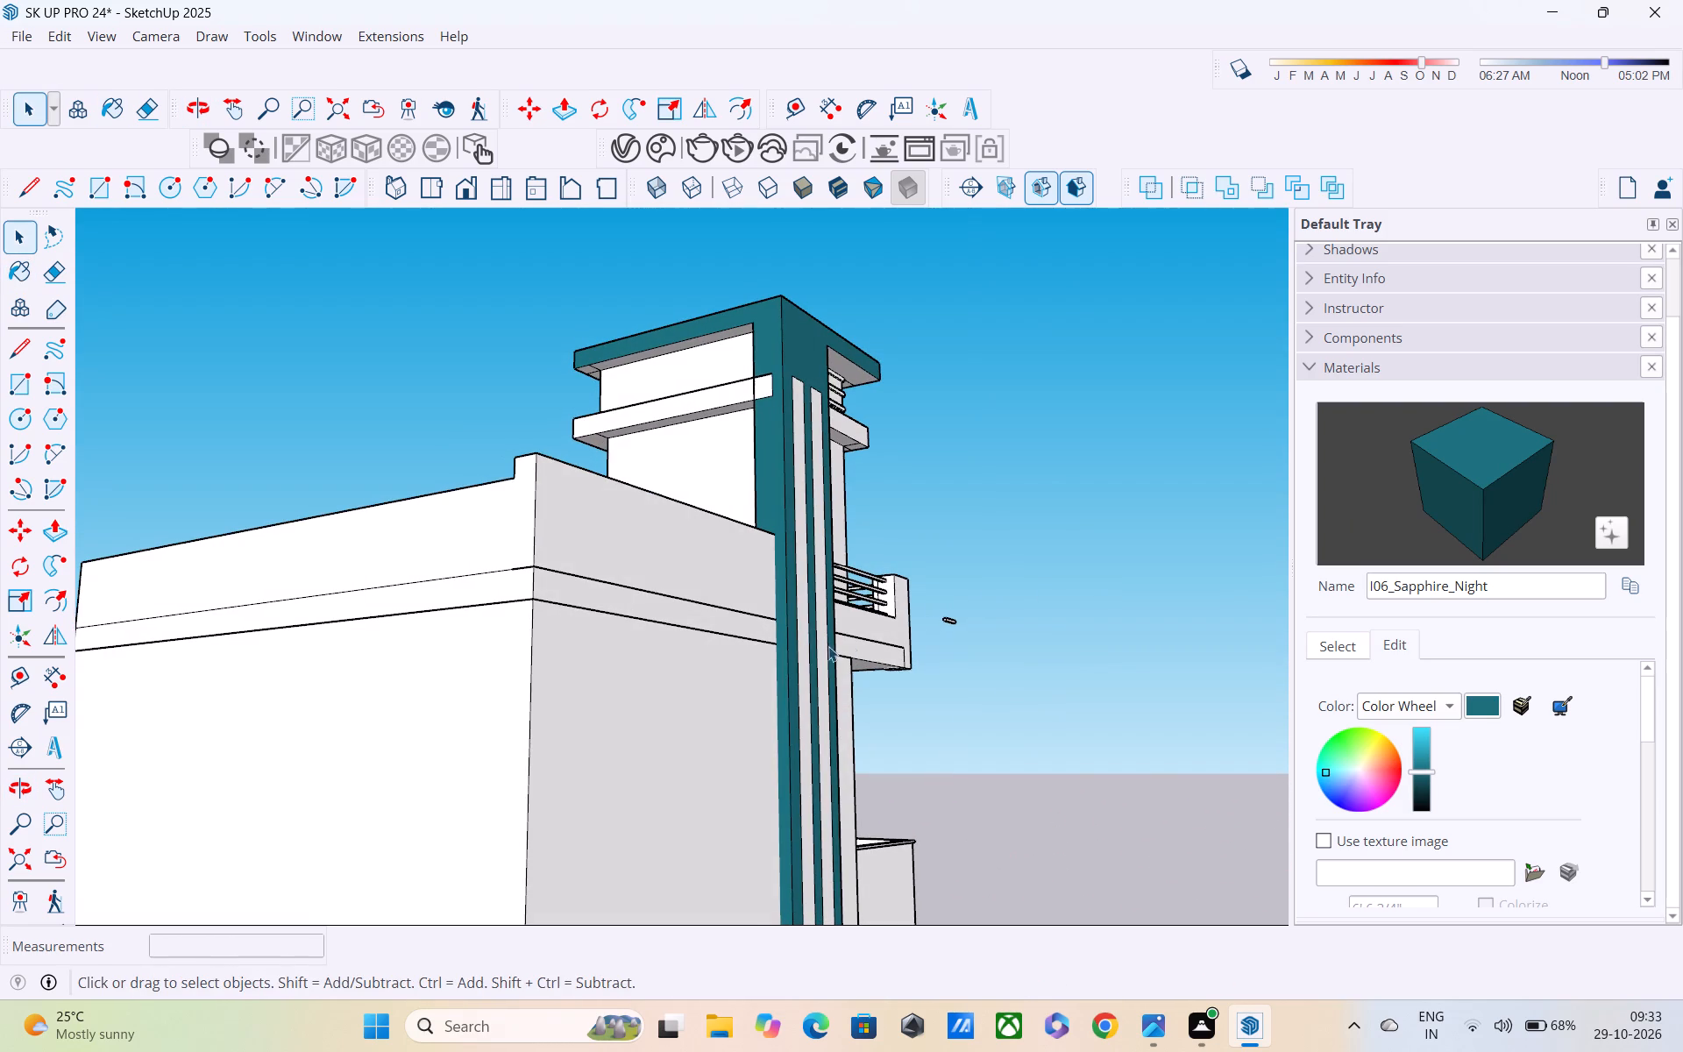
key(l)
scroll(714, 620, up, 5)
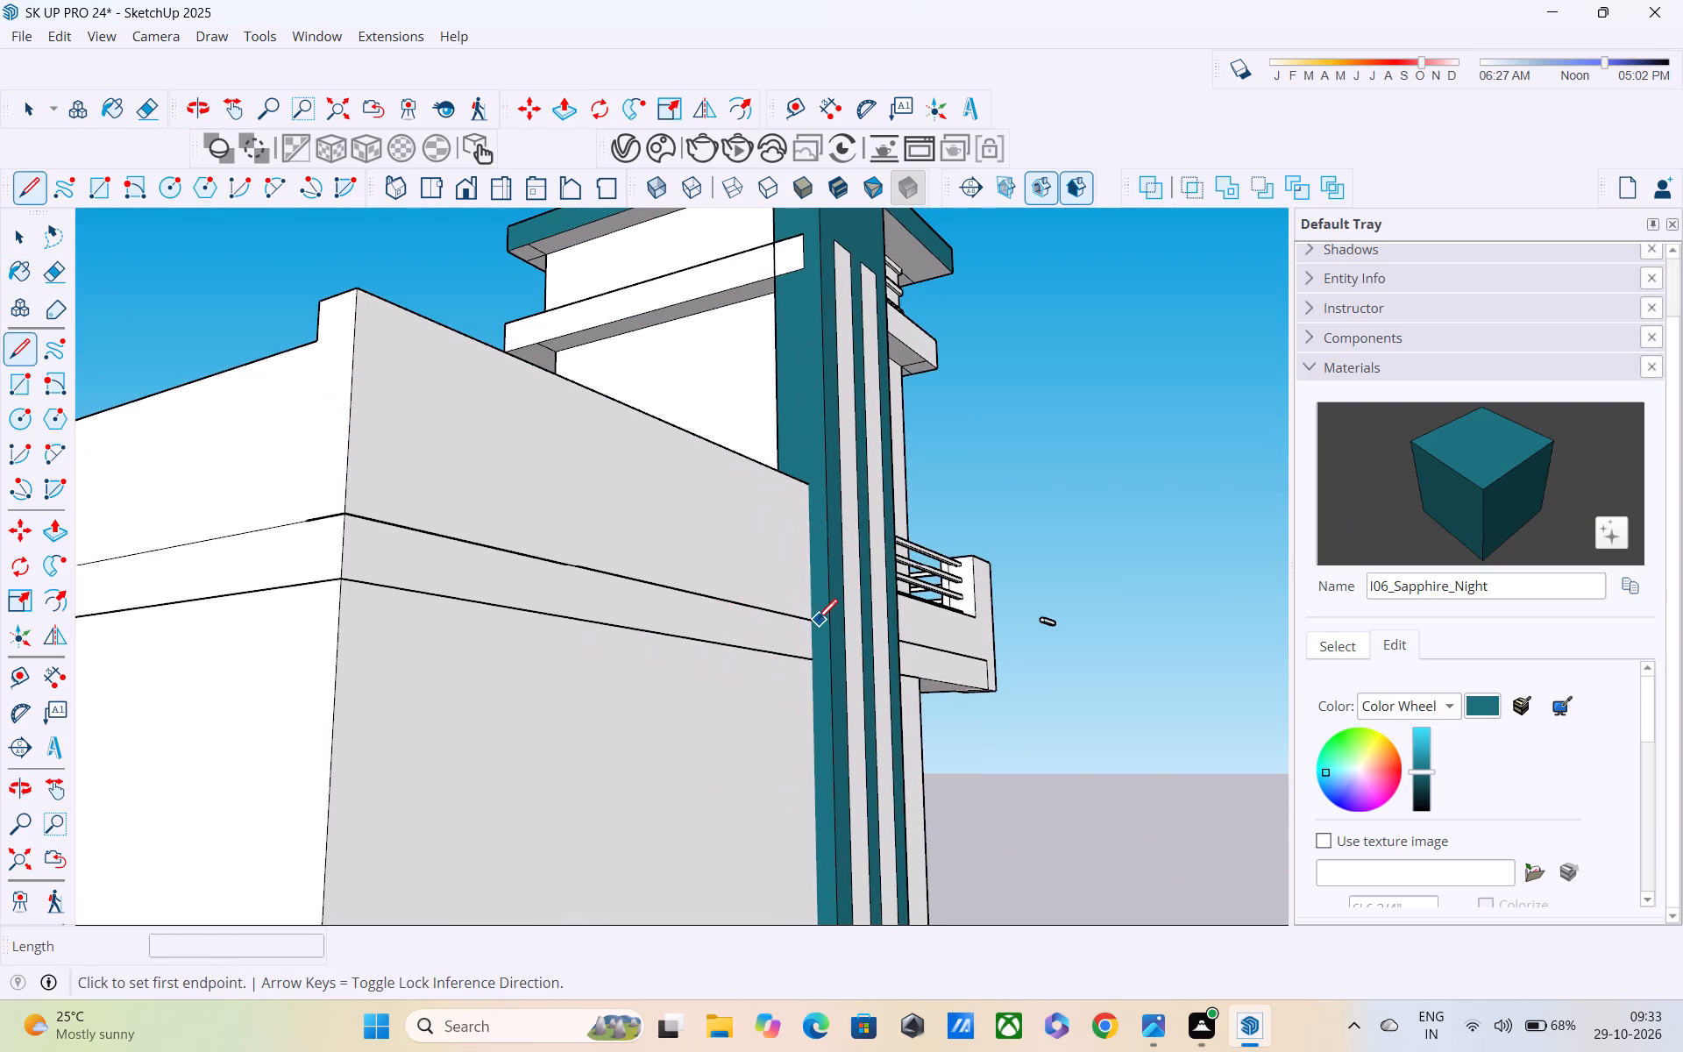
click(811, 627)
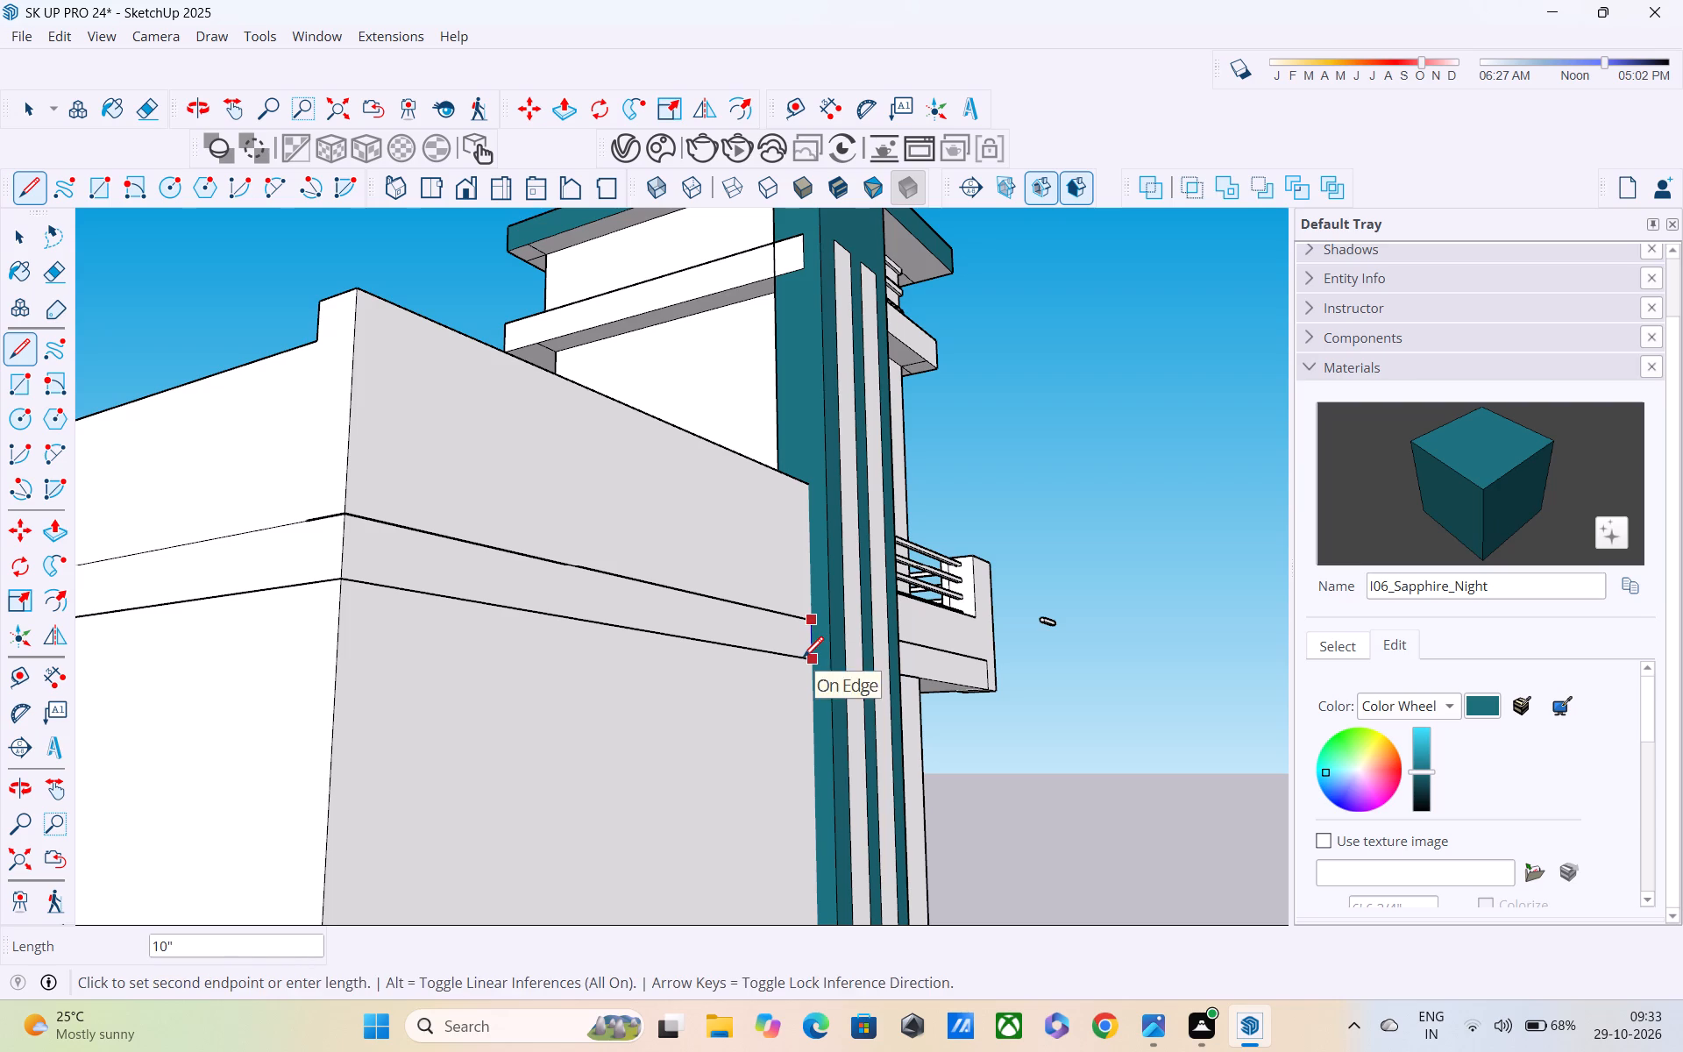
click(803, 660)
Paint the terrace slab band's side face ahead of the slotted frame and its front face with I06_Sapphire_Night.
middle_drag(821, 661, 53, 745)
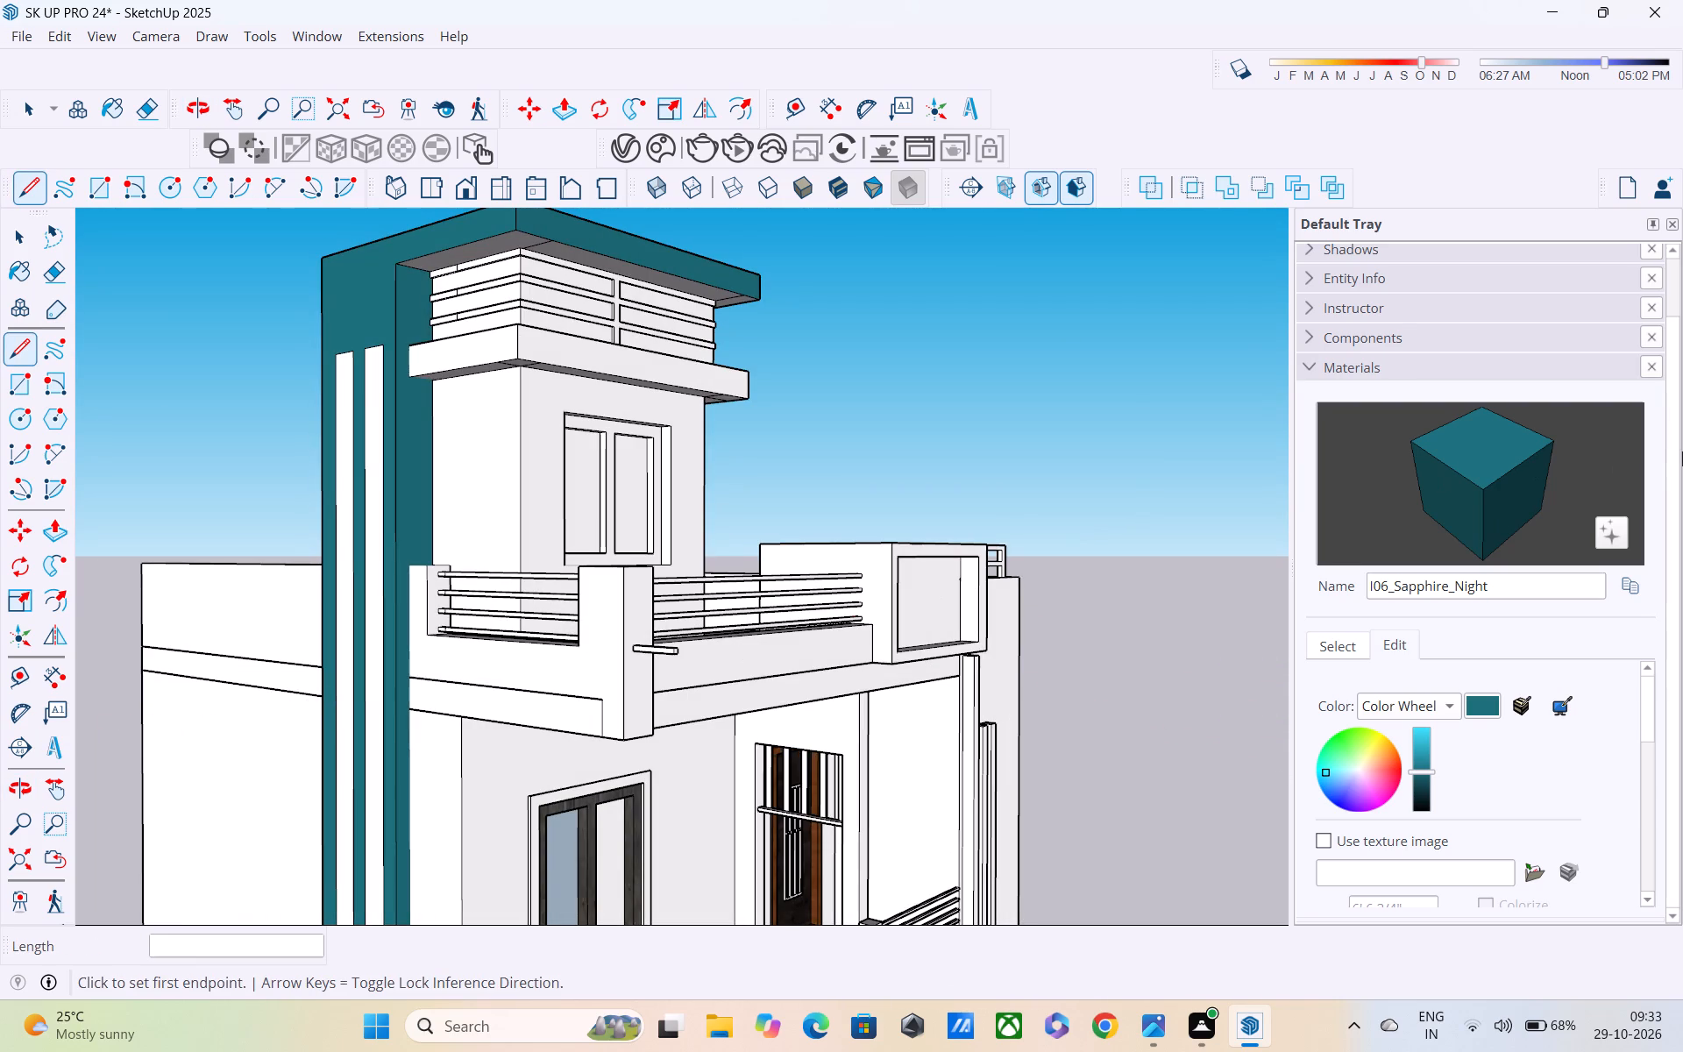
click(1466, 466)
click(581, 717)
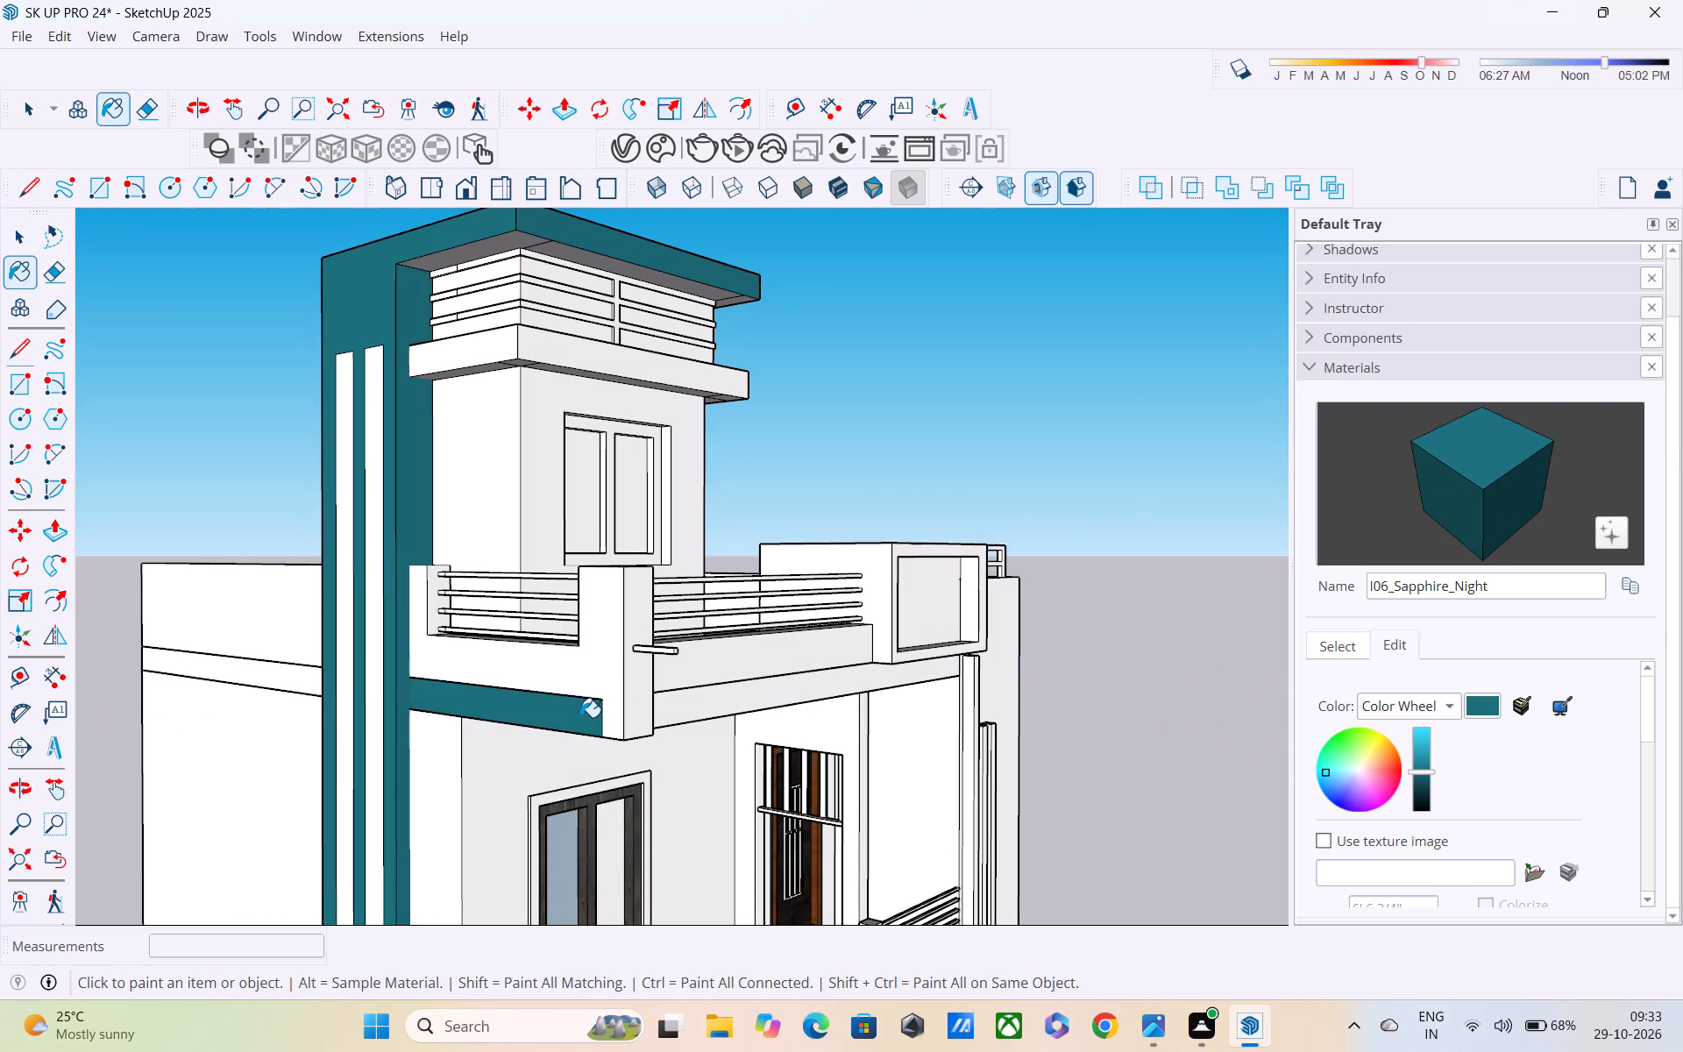
middle_drag(579, 717, 511, 681)
scroll(498, 649, down, 4)
middle_drag(437, 551, 357, 508)
scroll(390, 526, up, 3)
middle_drag(506, 654, 406, 628)
scroll(406, 628, up, 1)
scroll(407, 626, down, 3)
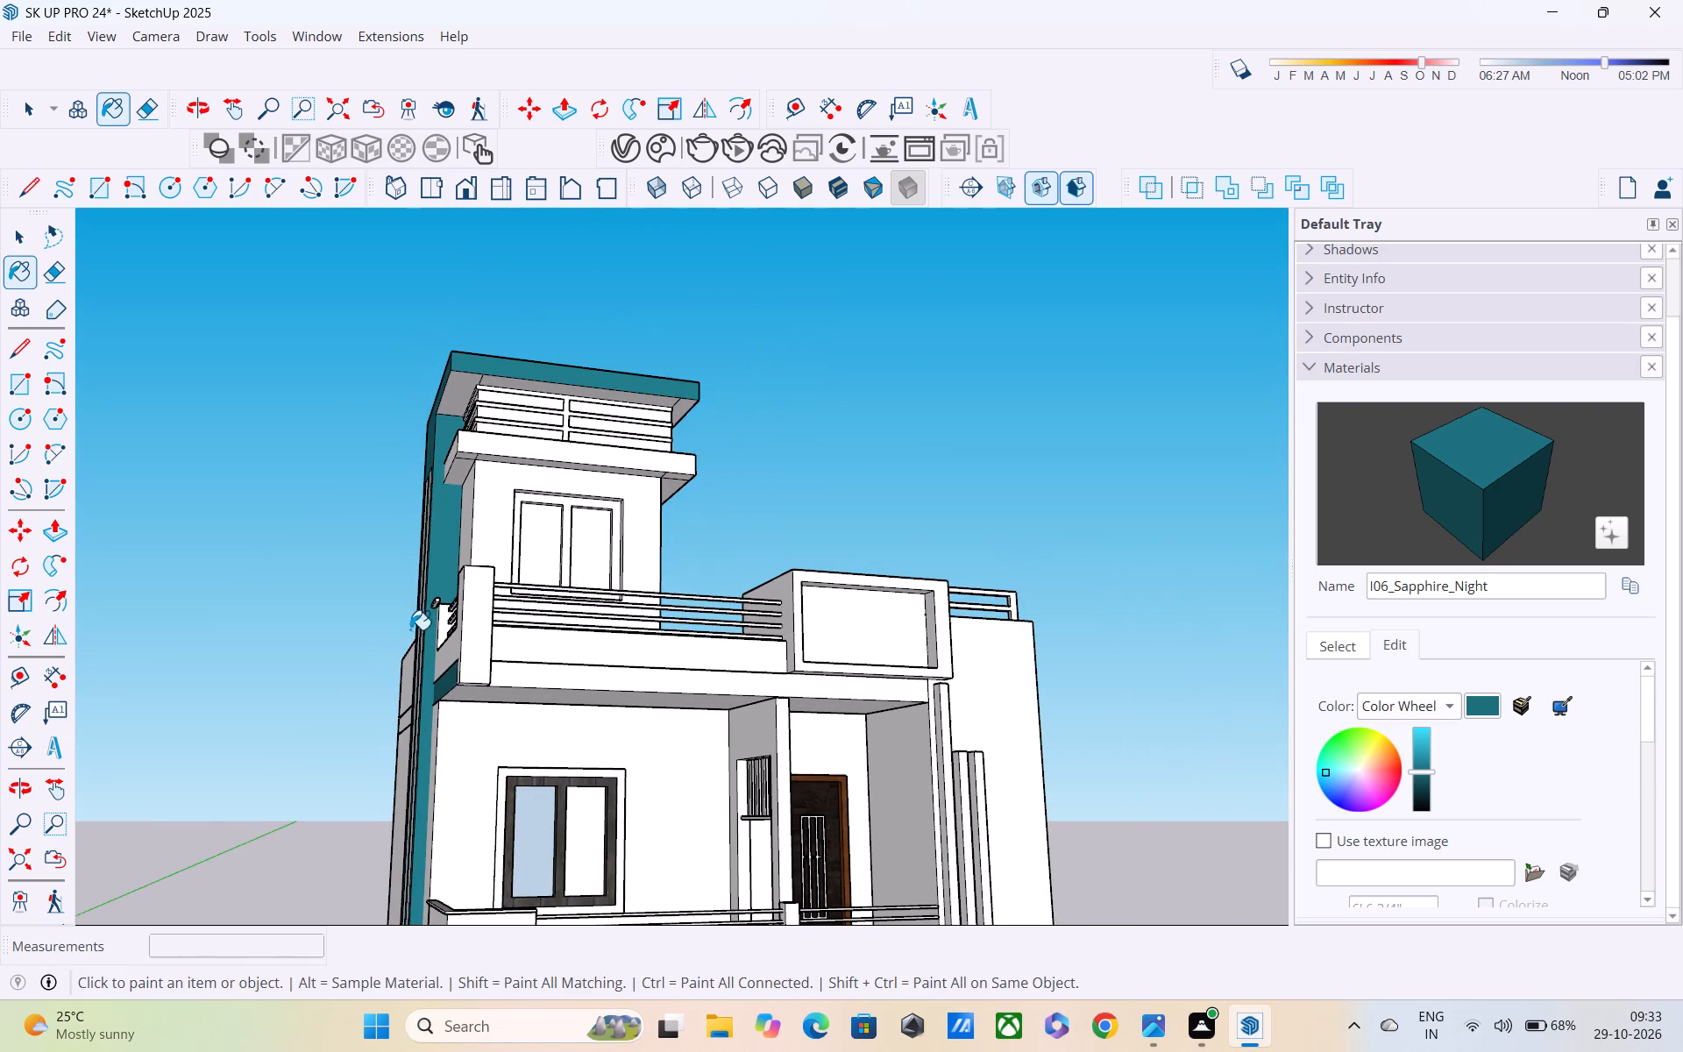
click(501, 685)
Paint the recessed panel, front frame and sides of the projecting parapet box beside the terrace railing with I06_Sapphire_Night.
middle_drag(562, 678, 522, 680)
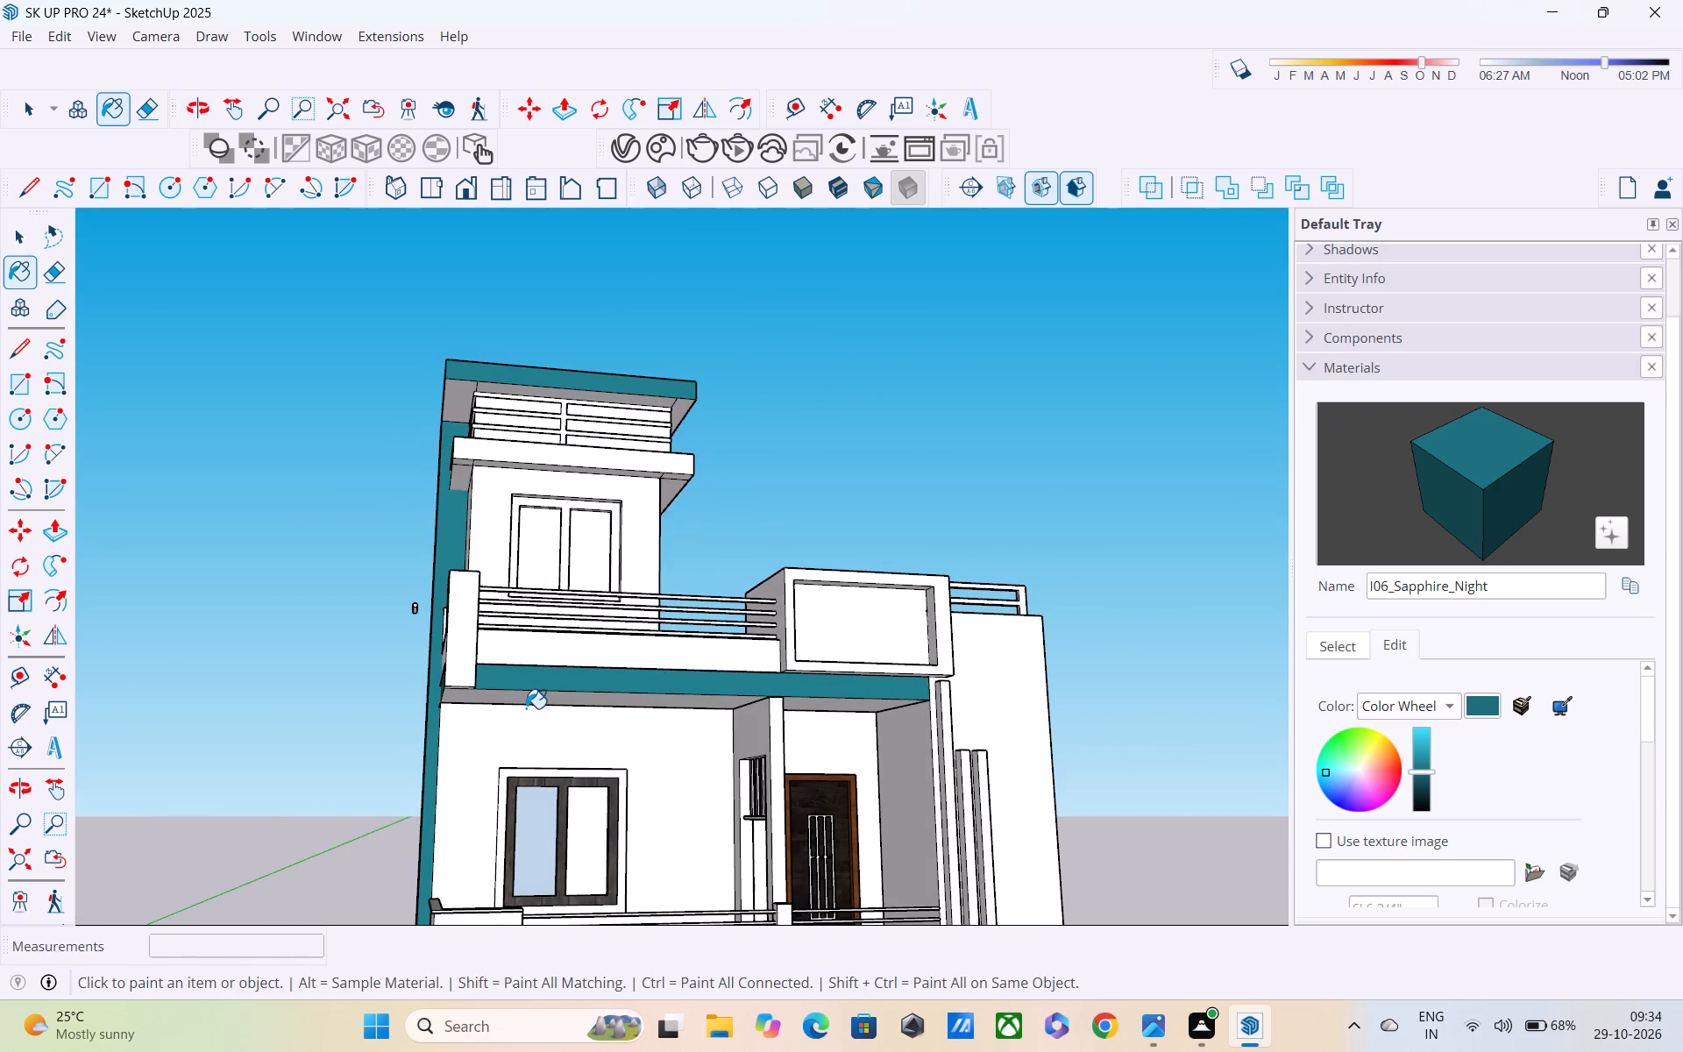
scroll(526, 708, up, 1)
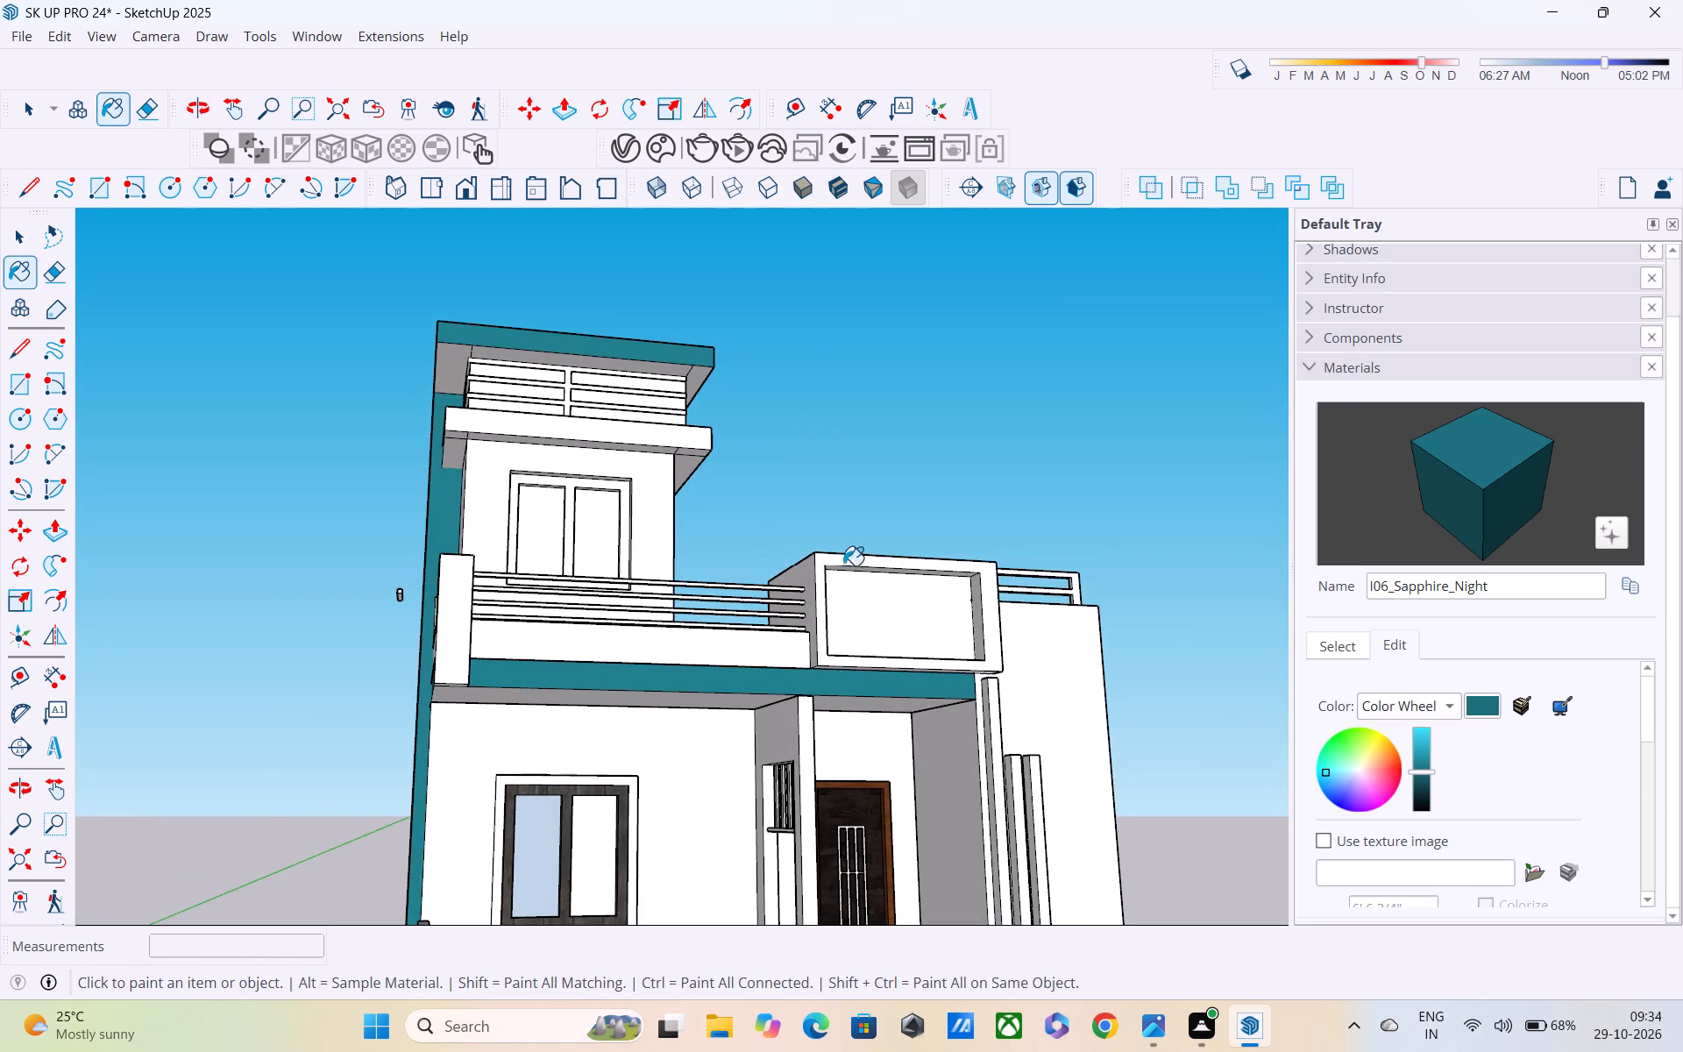
middle_drag(924, 673, 982, 734)
click(936, 626)
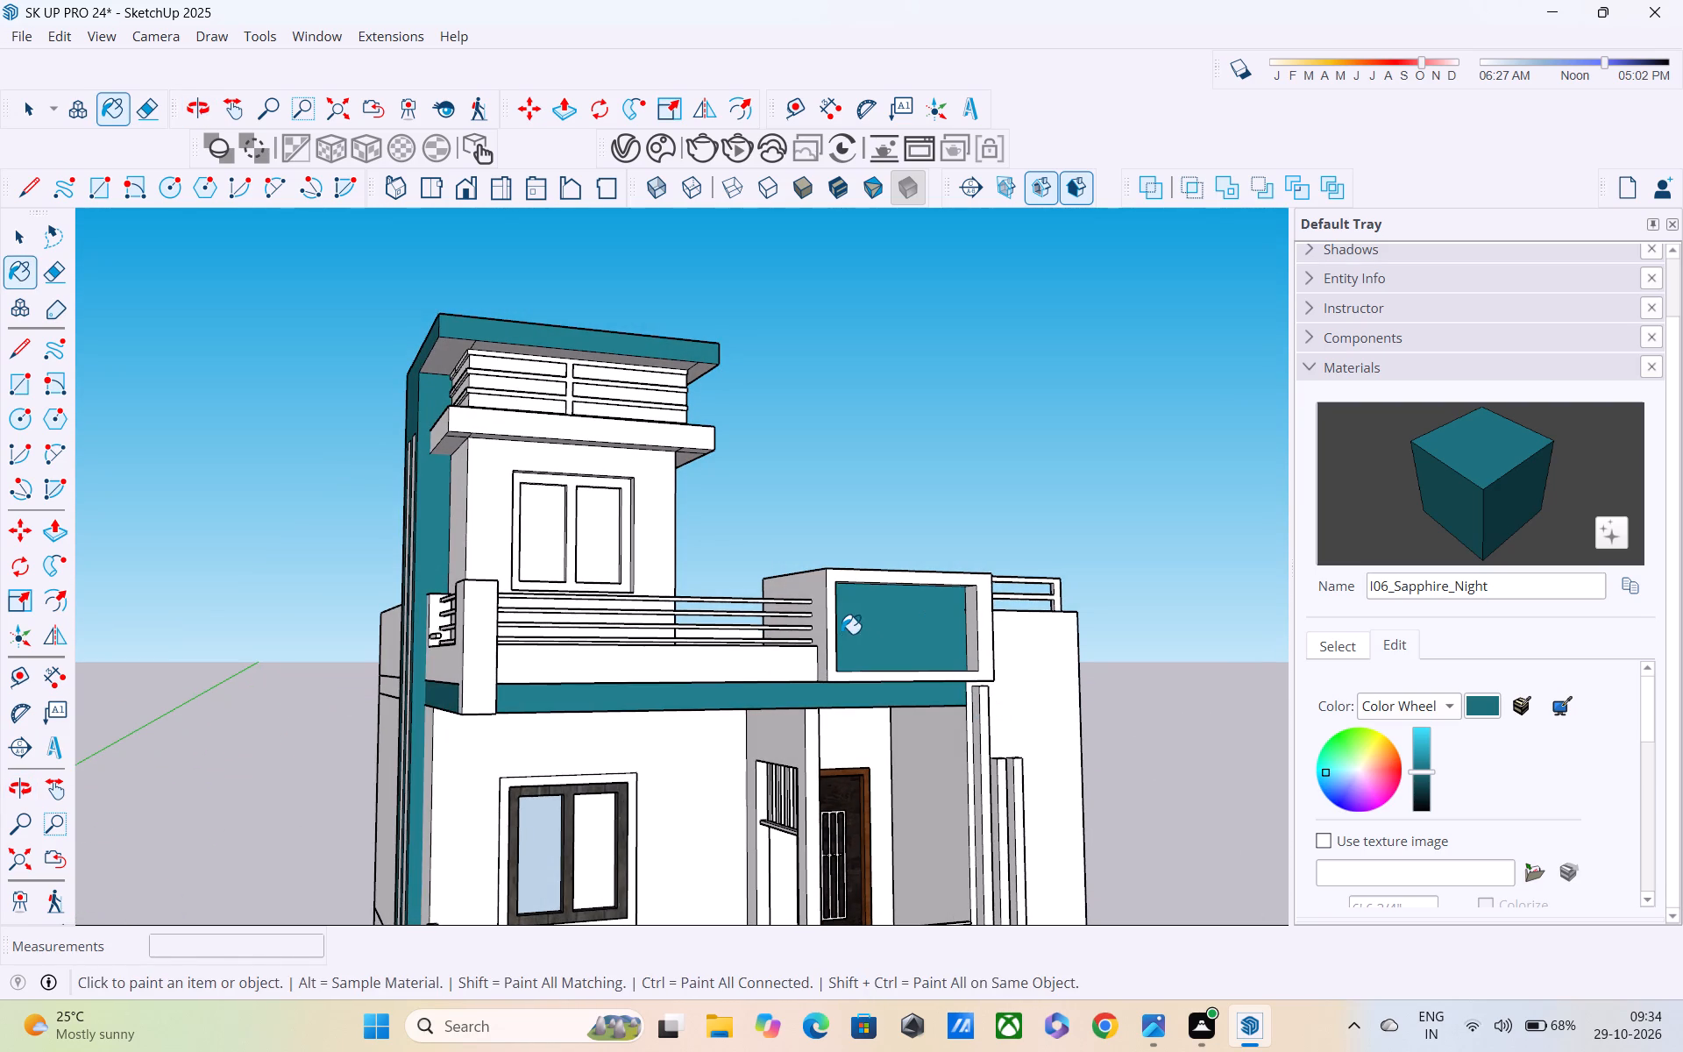
click(820, 625)
click(832, 610)
middle_drag(969, 645, 934, 644)
scroll(978, 612, up, 3)
click(978, 611)
Paint the remaining inner reveal of the parapet box's recess with I06_Sapphire_Night.
middle_drag(994, 626, 655, 594)
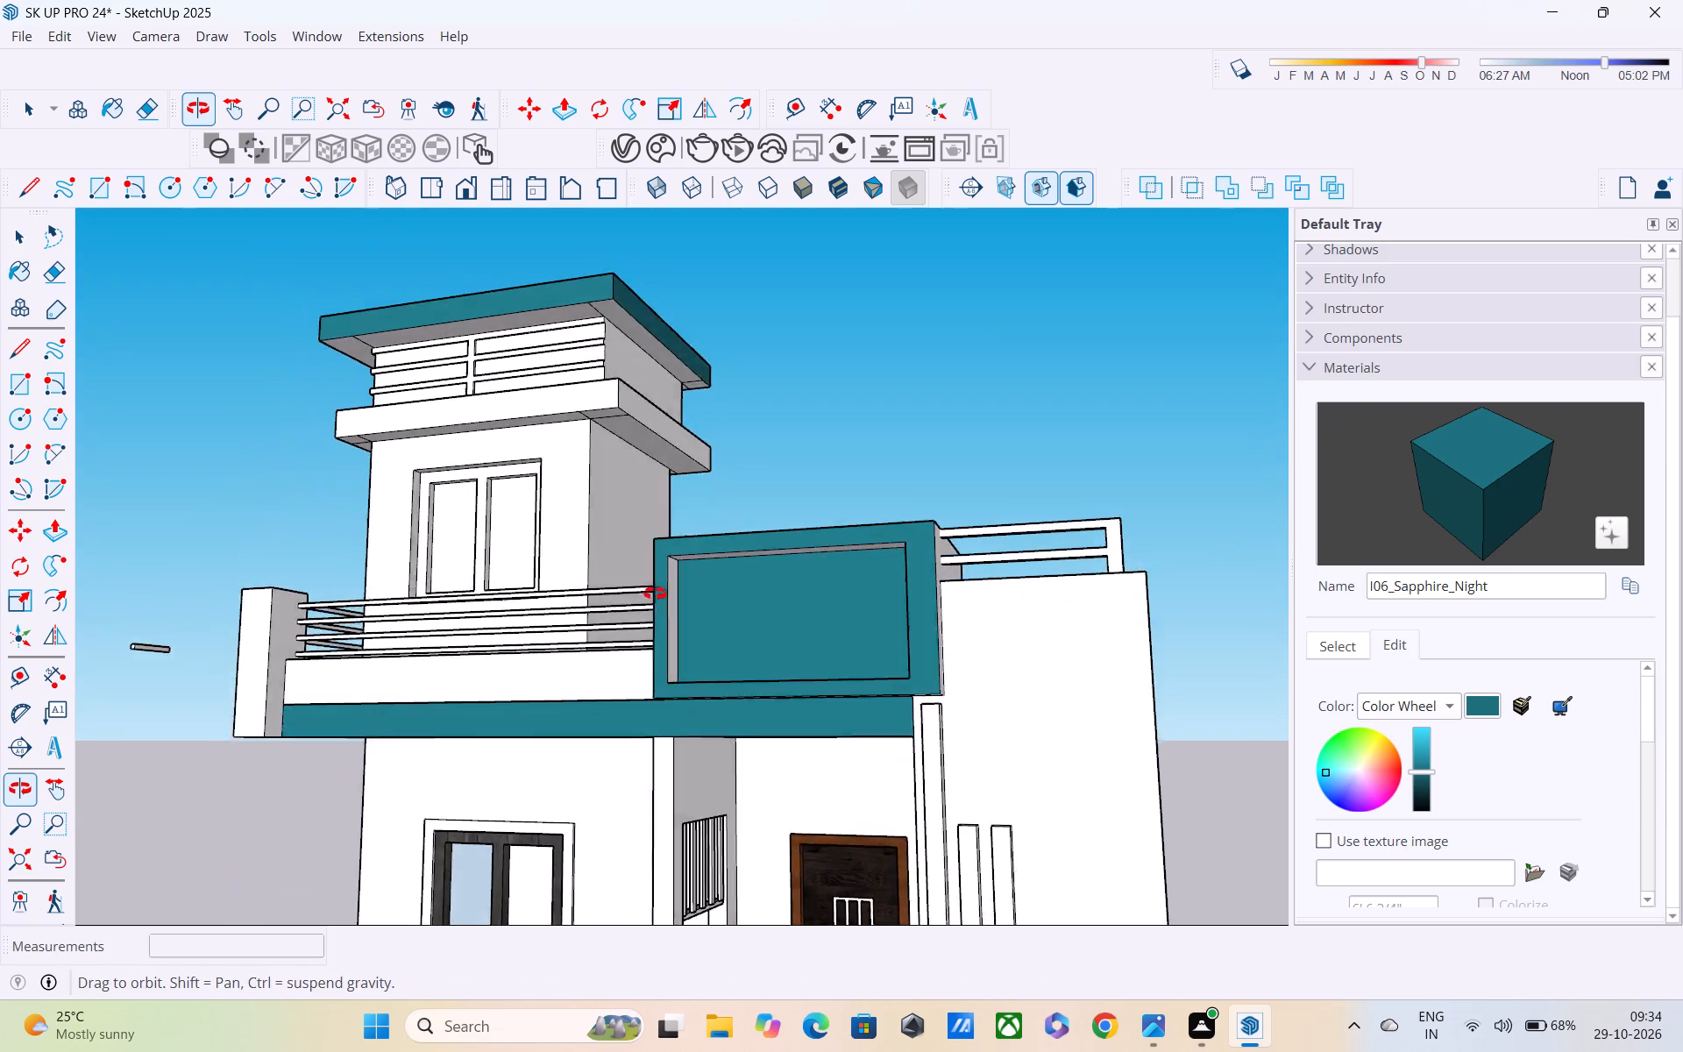
middle_drag(655, 594, 568, 581)
scroll(568, 581, up, 1)
scroll(610, 615, down, 4)
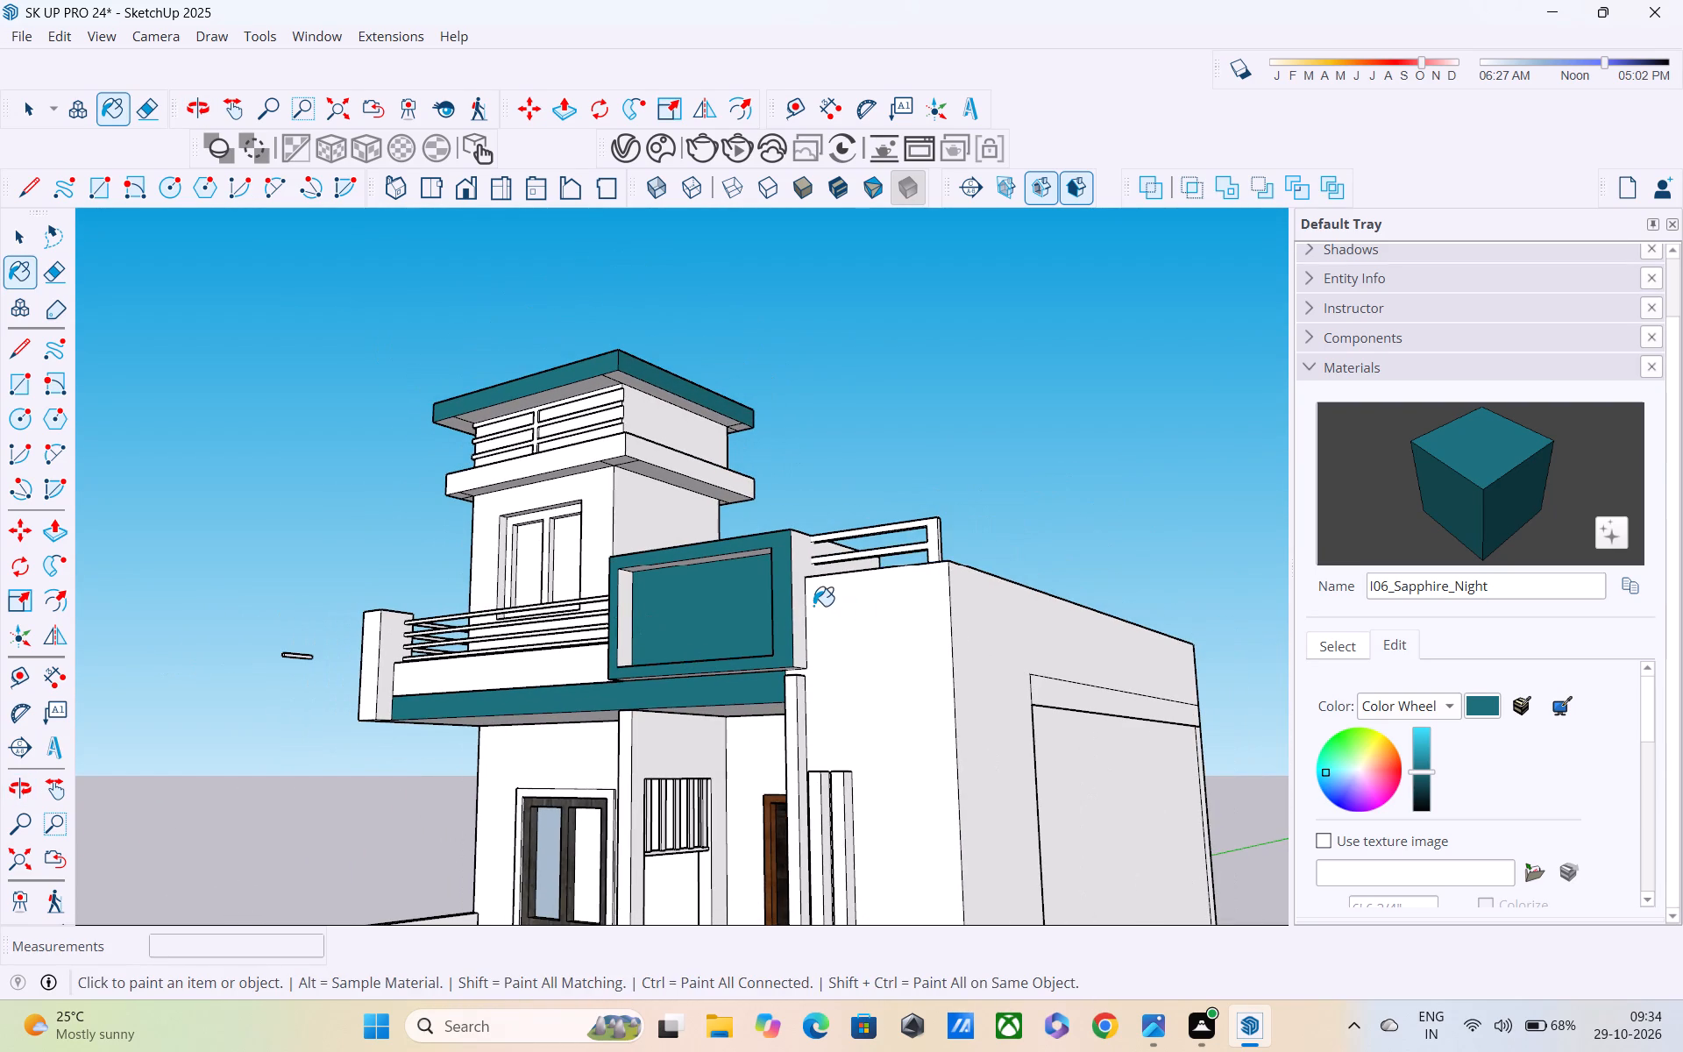
click(790, 576)
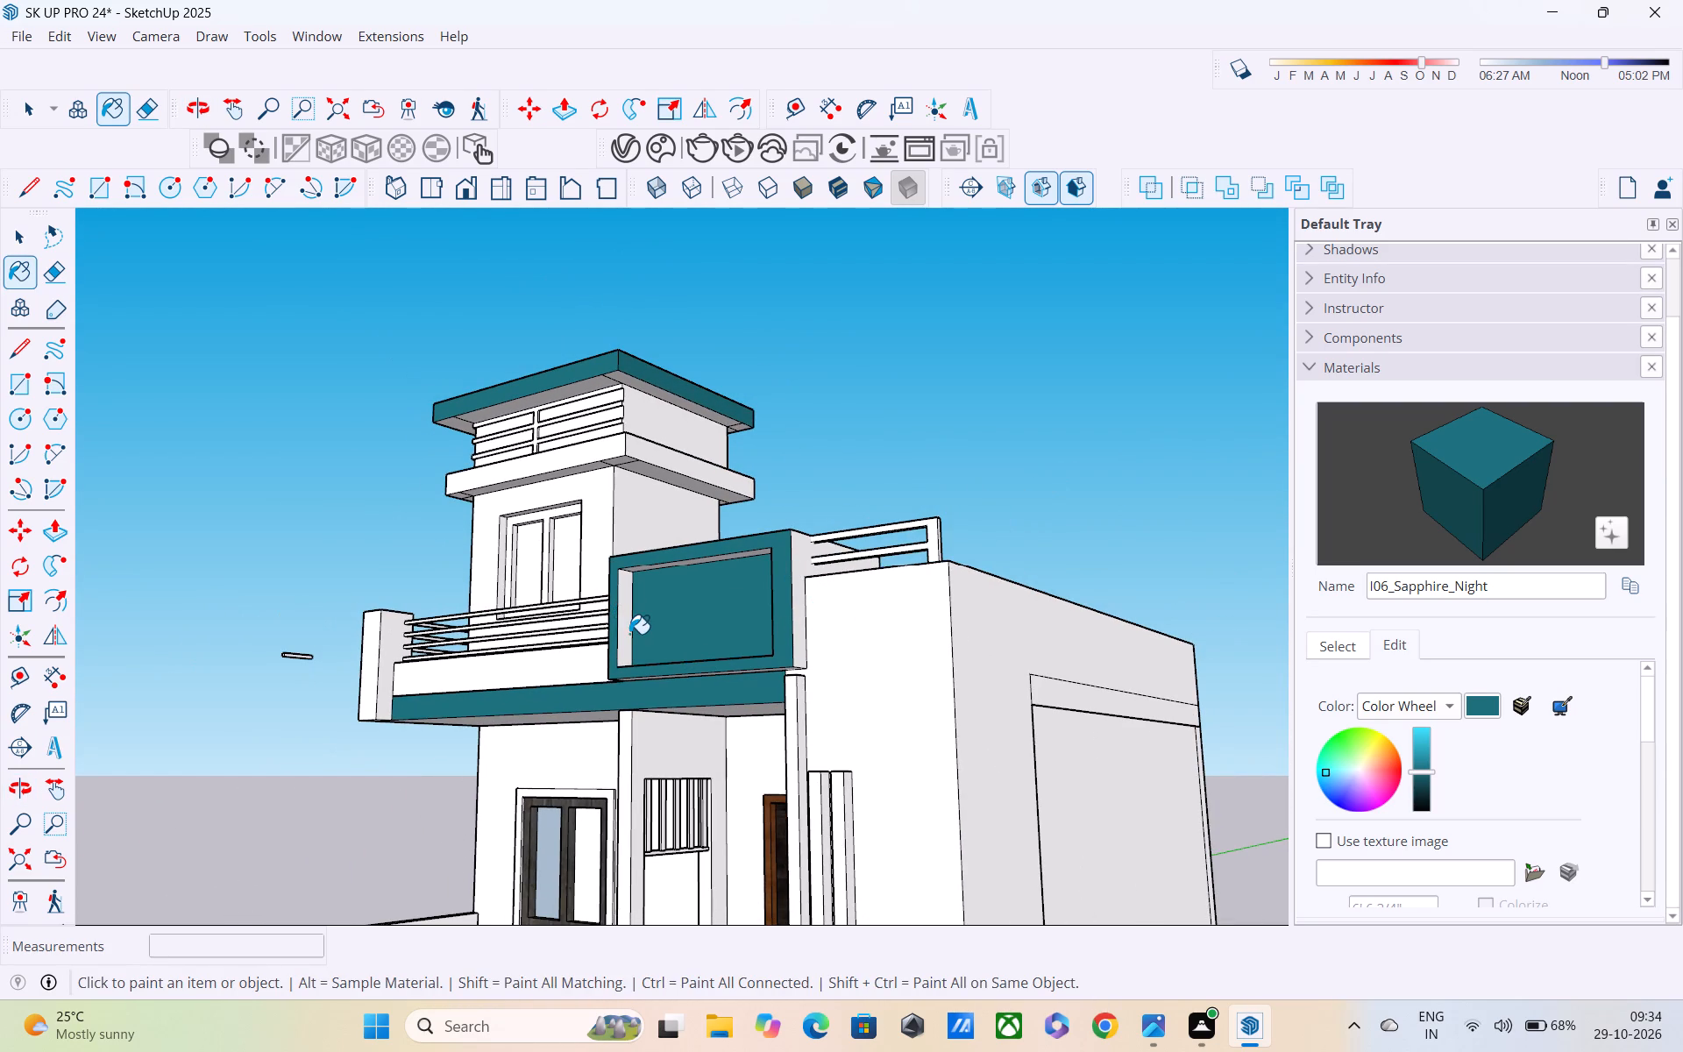
click(619, 621)
click(624, 612)
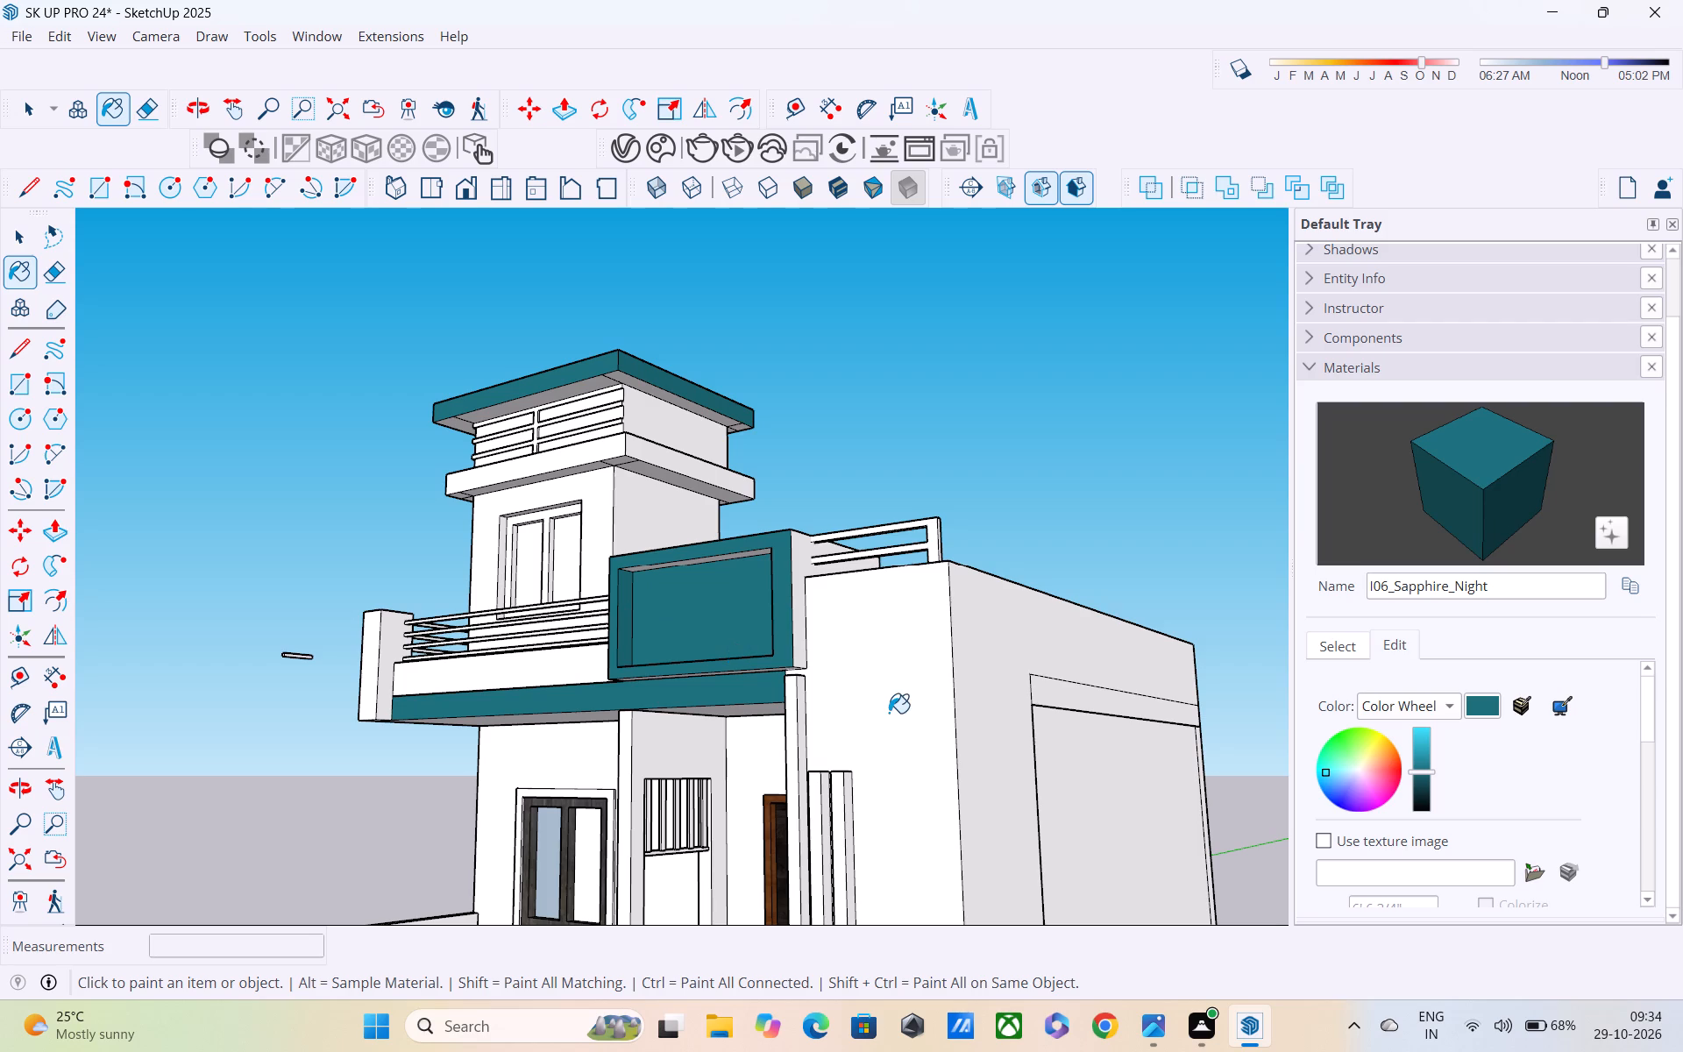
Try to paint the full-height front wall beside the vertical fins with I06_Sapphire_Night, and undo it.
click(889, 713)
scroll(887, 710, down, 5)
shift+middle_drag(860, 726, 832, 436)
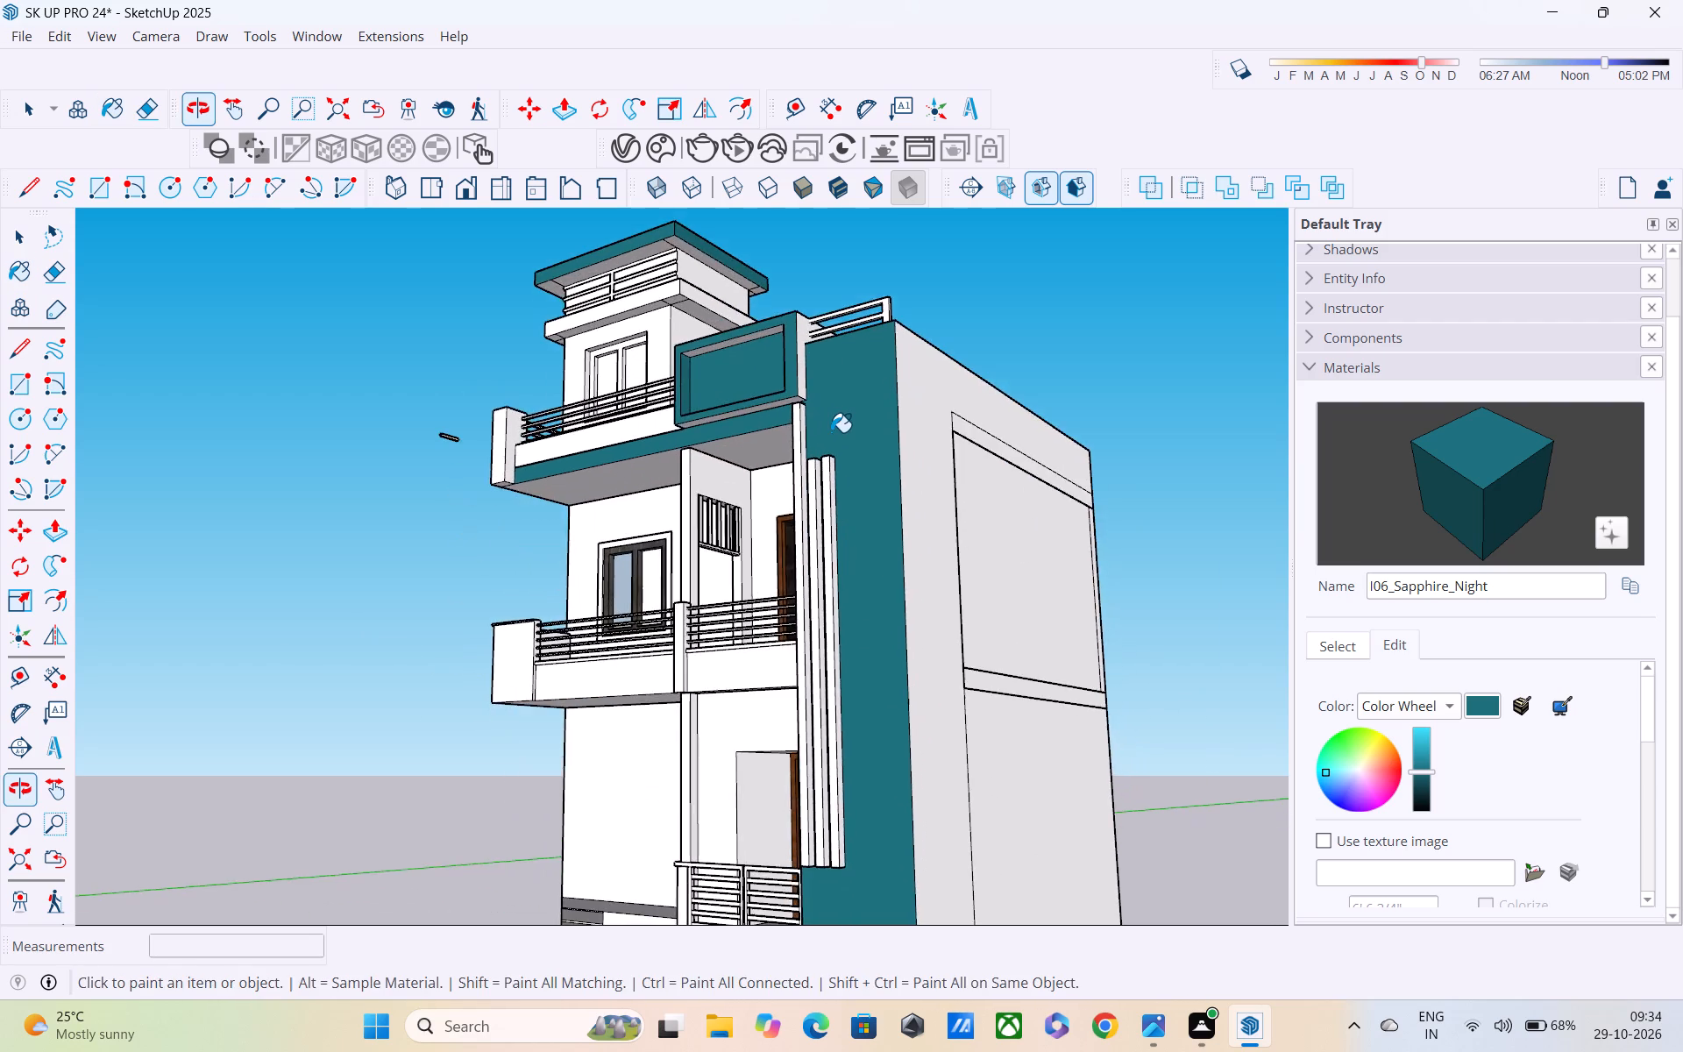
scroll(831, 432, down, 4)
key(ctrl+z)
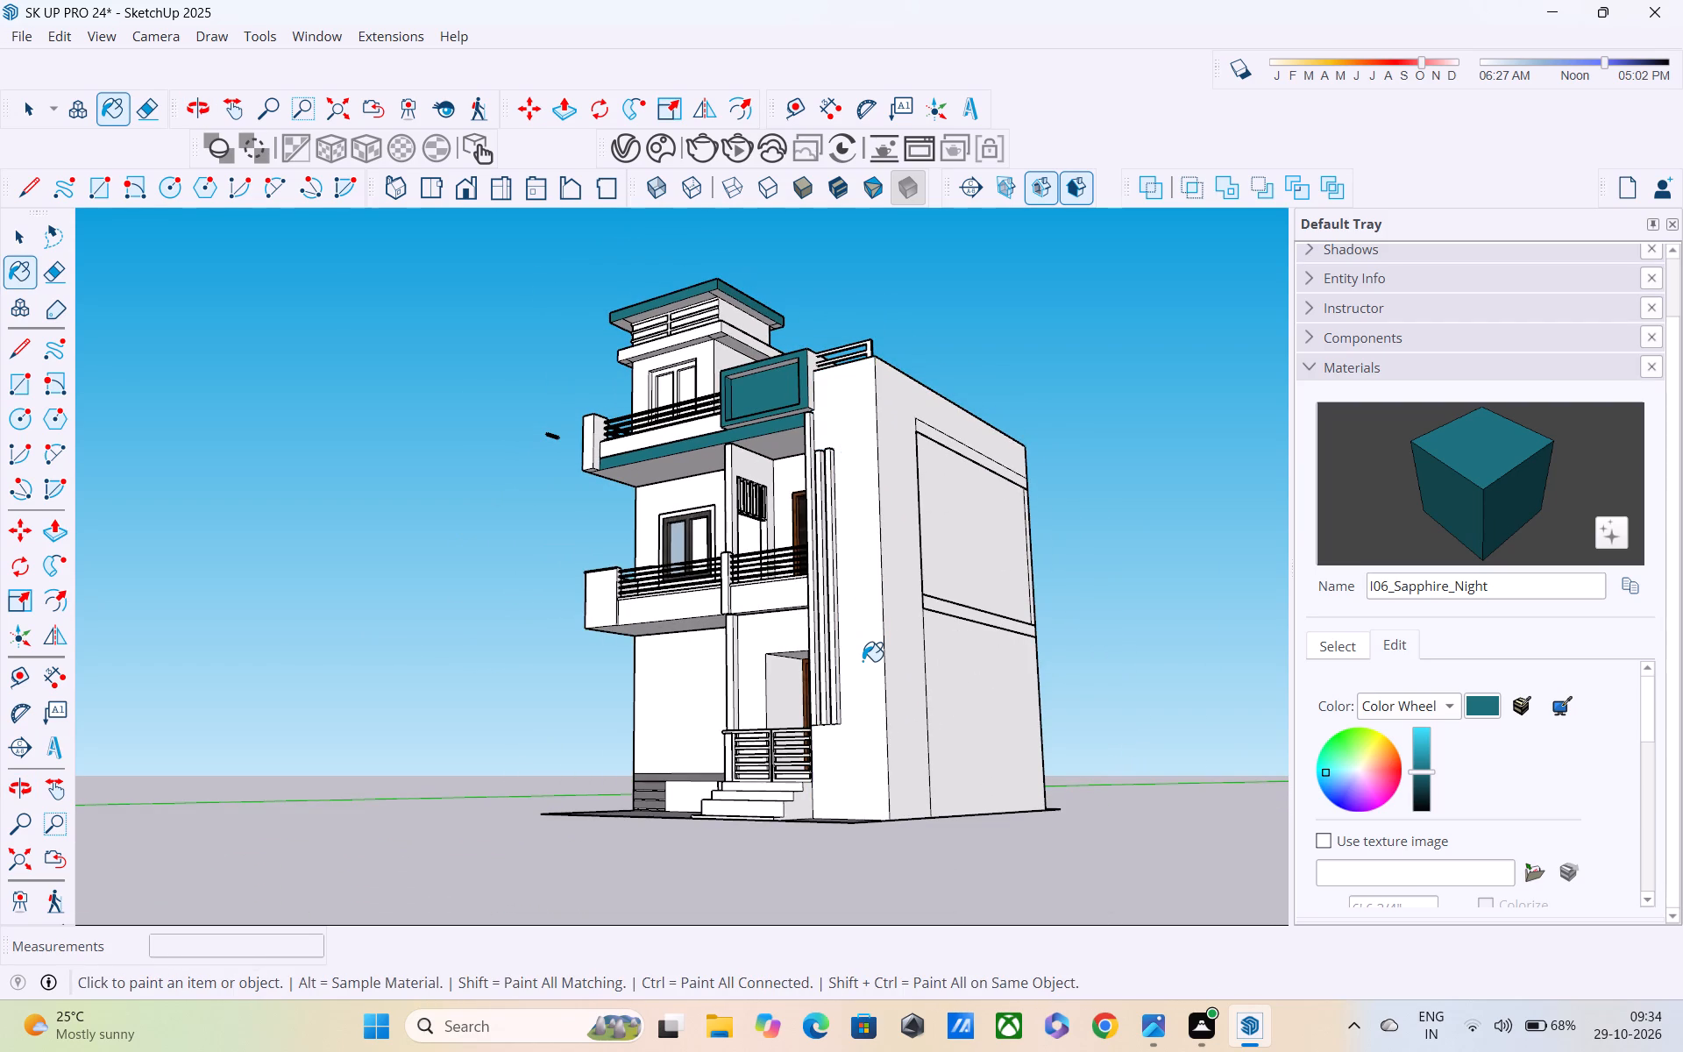
Draw a horizontal line about 2' 10" long on the front wall, from the outermost fin to the corner, level with the first-floor balcony's underside.
key(space)
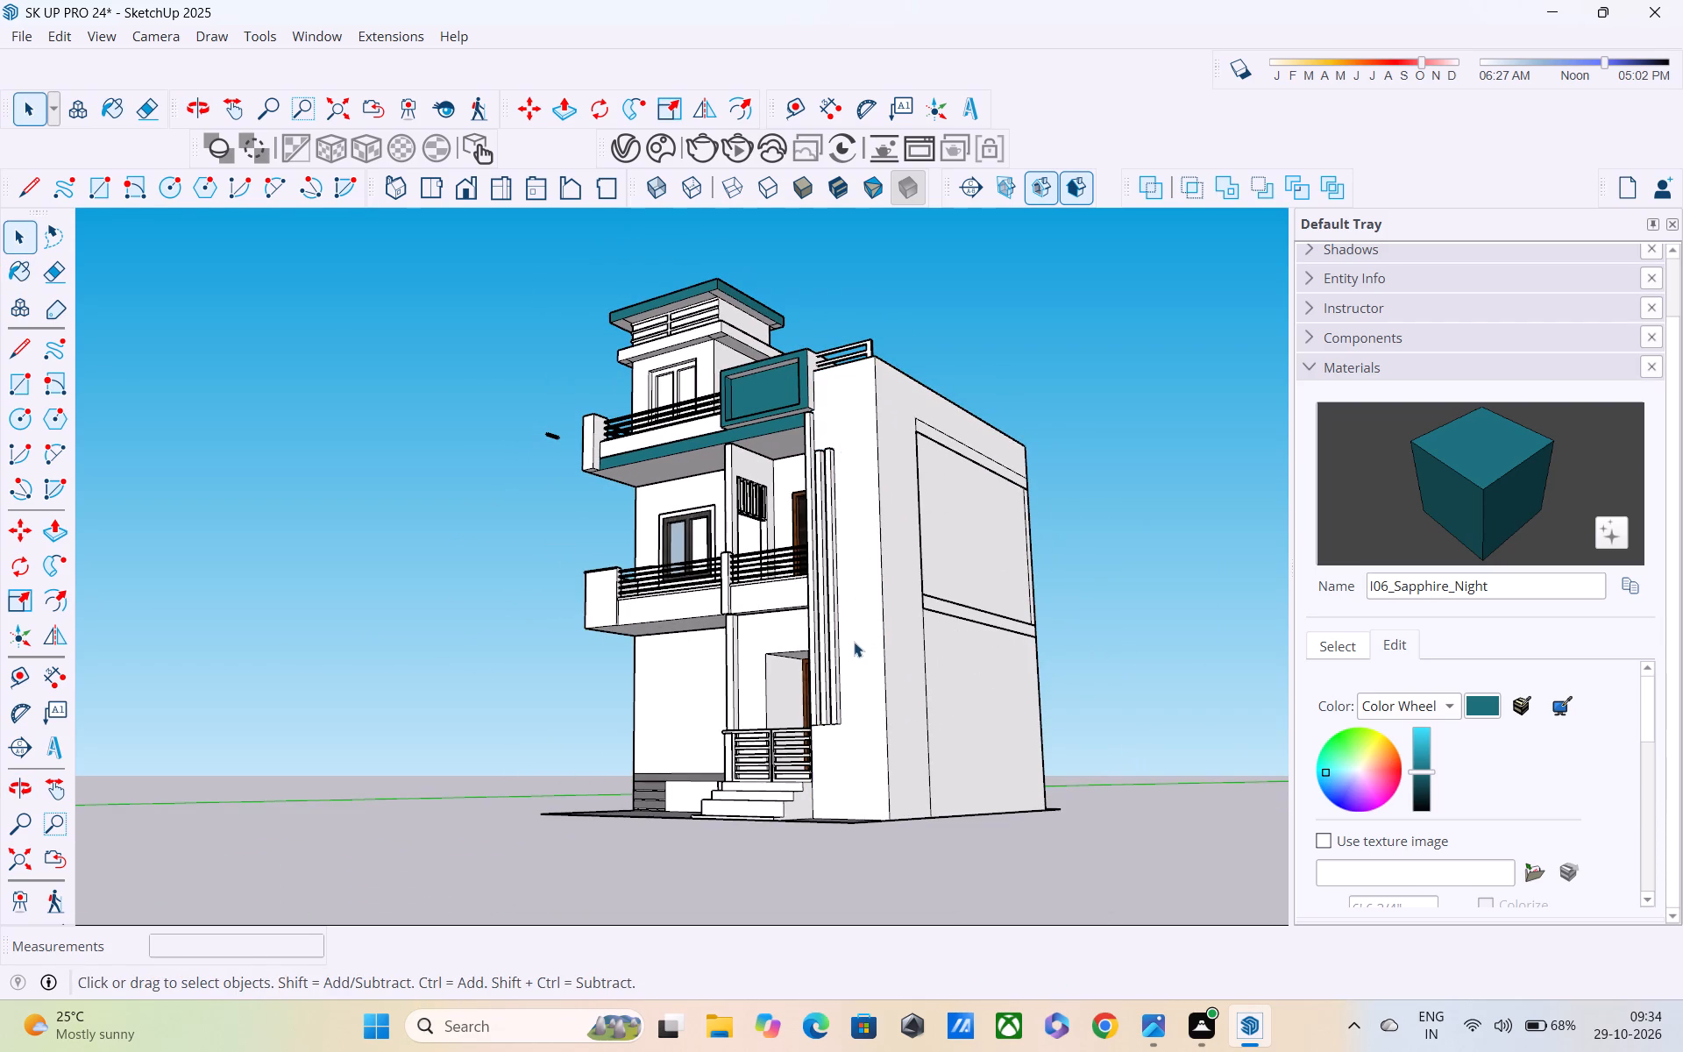
key(l)
scroll(834, 528, up, 4)
scroll(820, 624, up, 3)
middle_drag(791, 663, 871, 694)
scroll(872, 694, up, 5)
scroll(791, 634, up, 5)
middle_drag(790, 645, 1263, 616)
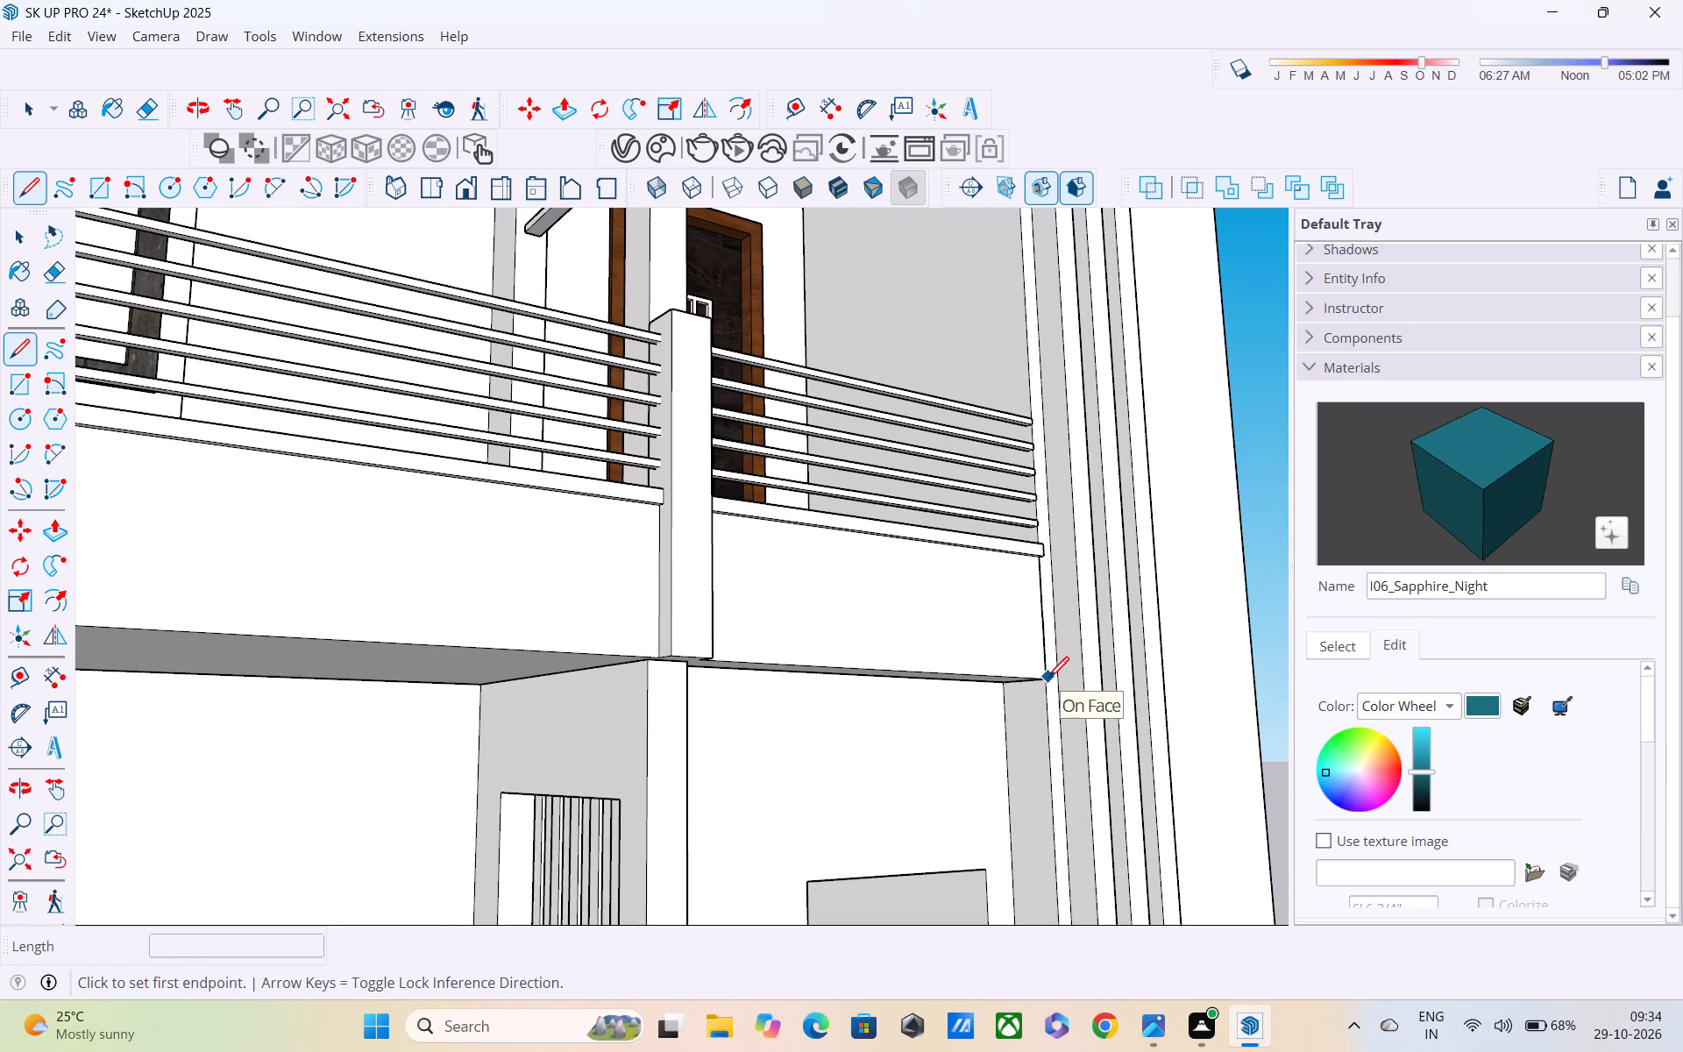
middle_drag(1045, 682, 960, 696)
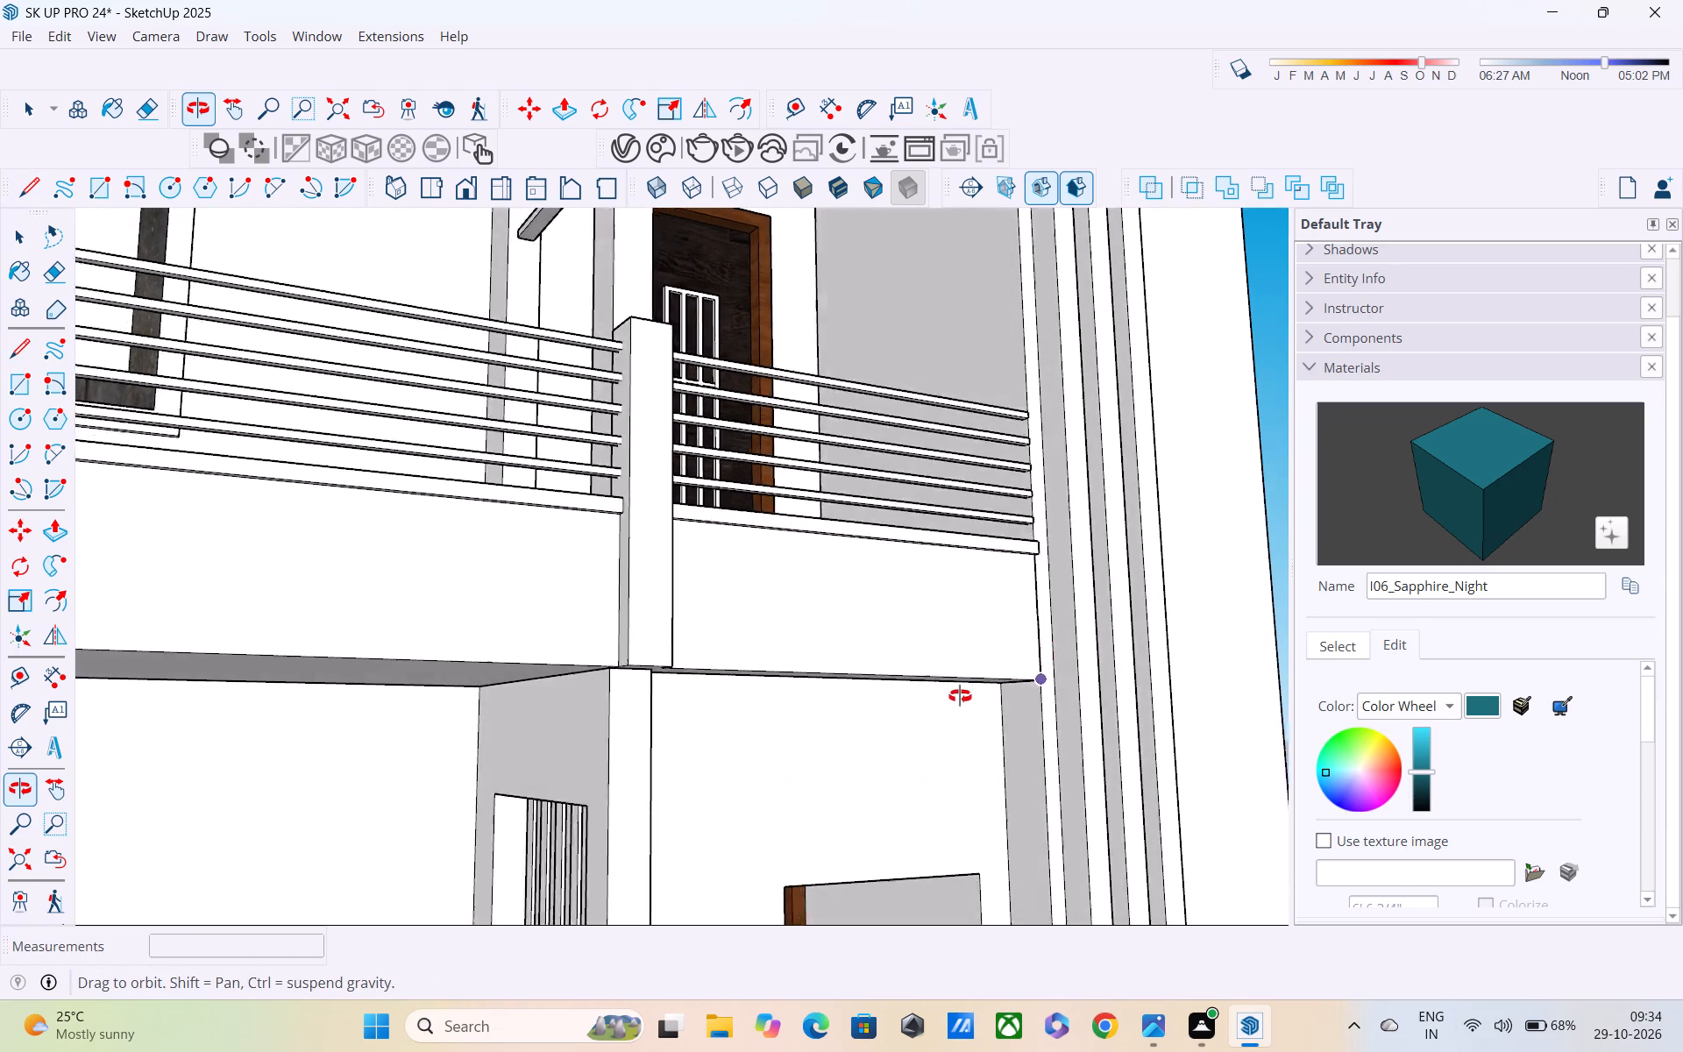
middle_drag(960, 696, 491, 742)
middle_drag(876, 771, 513, 714)
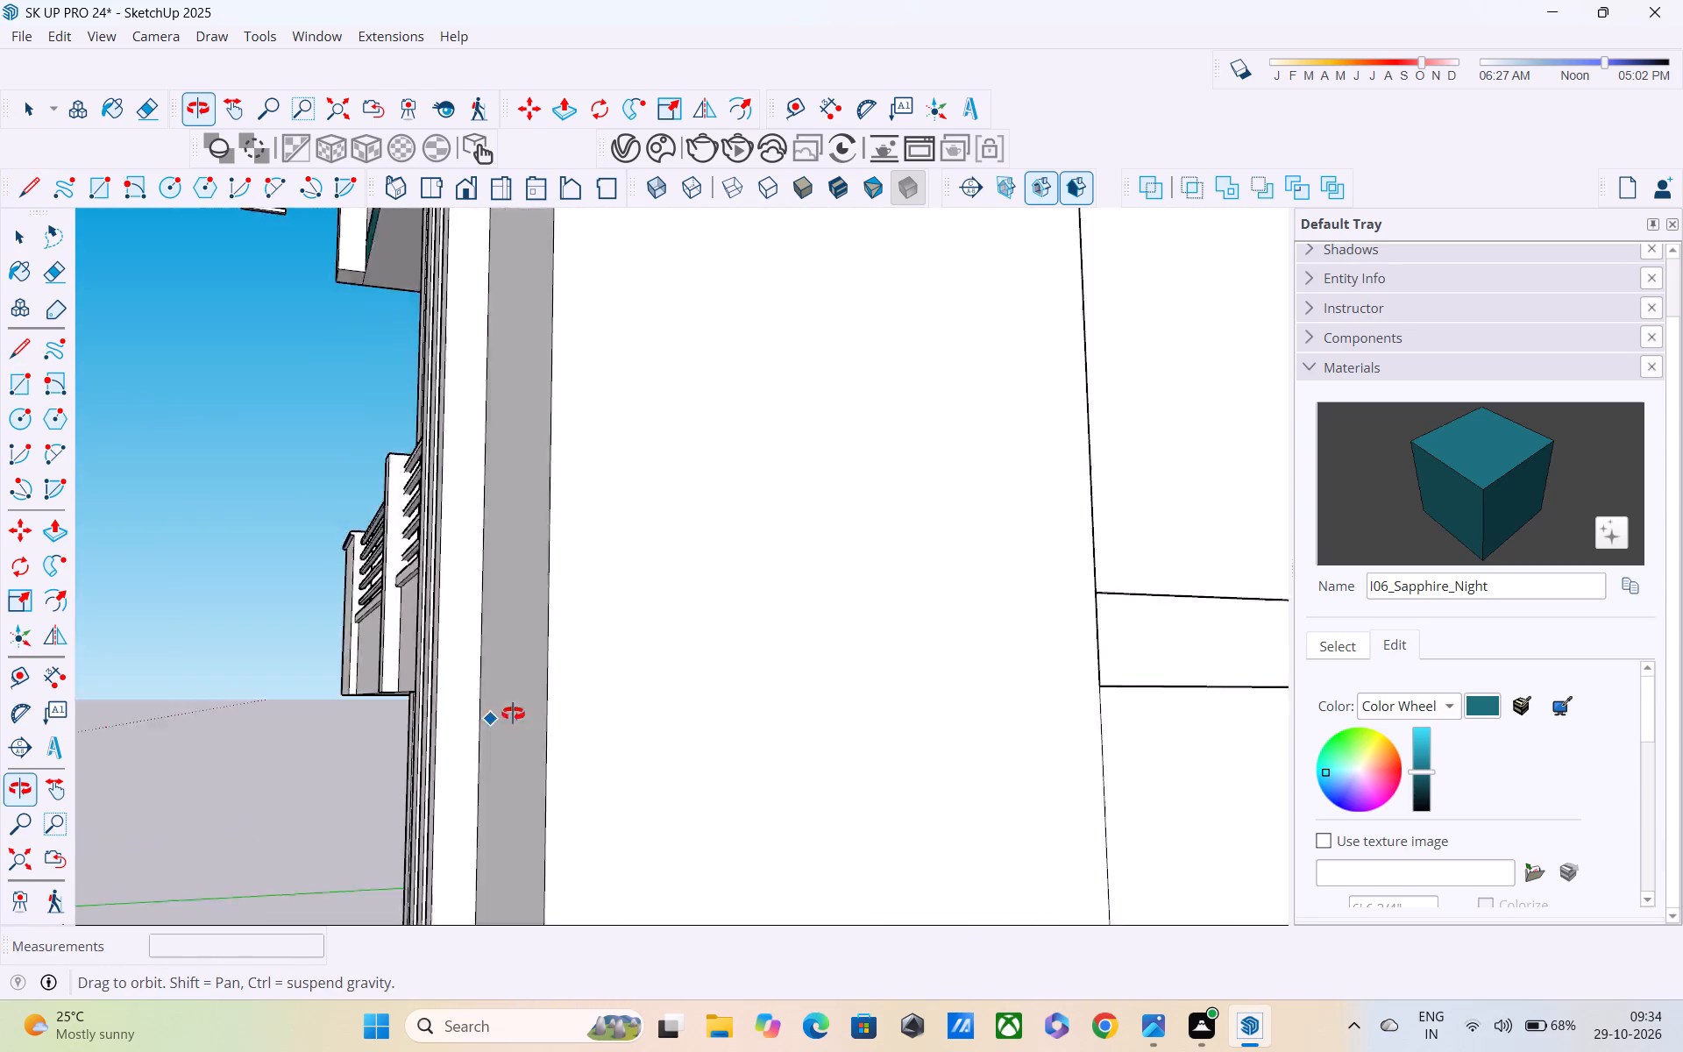
middle_drag(513, 714, 505, 712)
scroll(431, 666, down, 3)
middle_drag(308, 679, 224, 547)
middle_drag(238, 558, 570, 478)
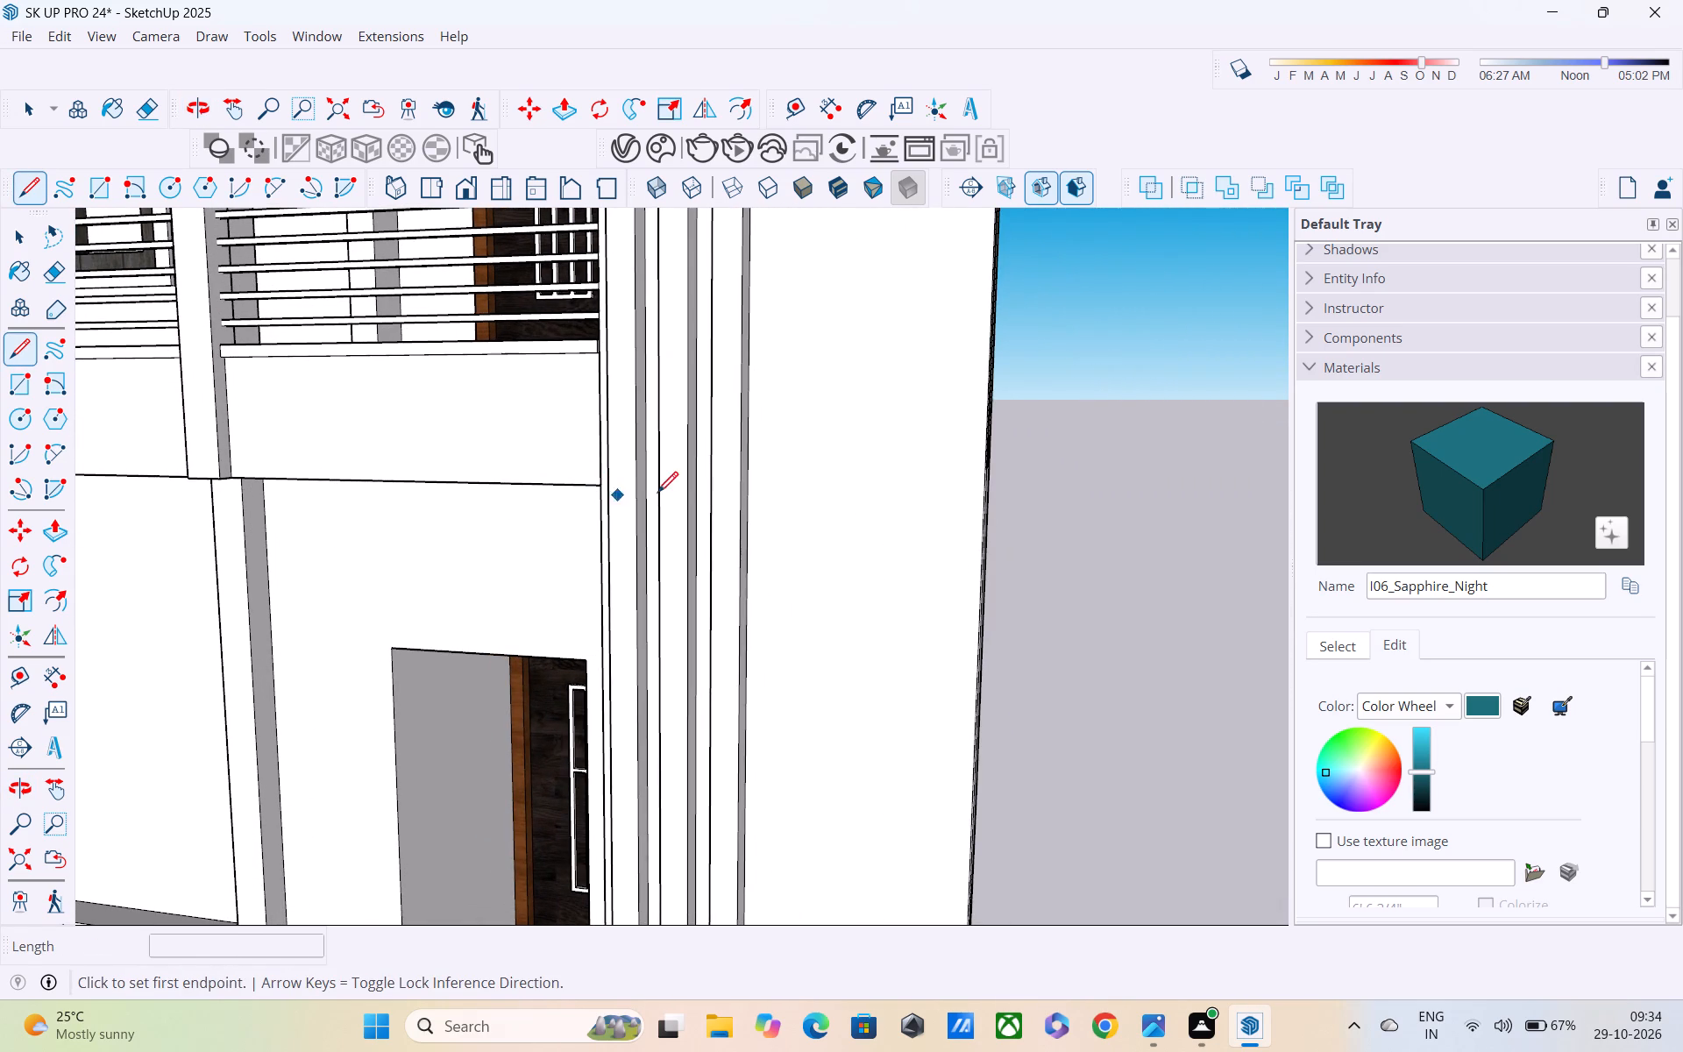
click(748, 496)
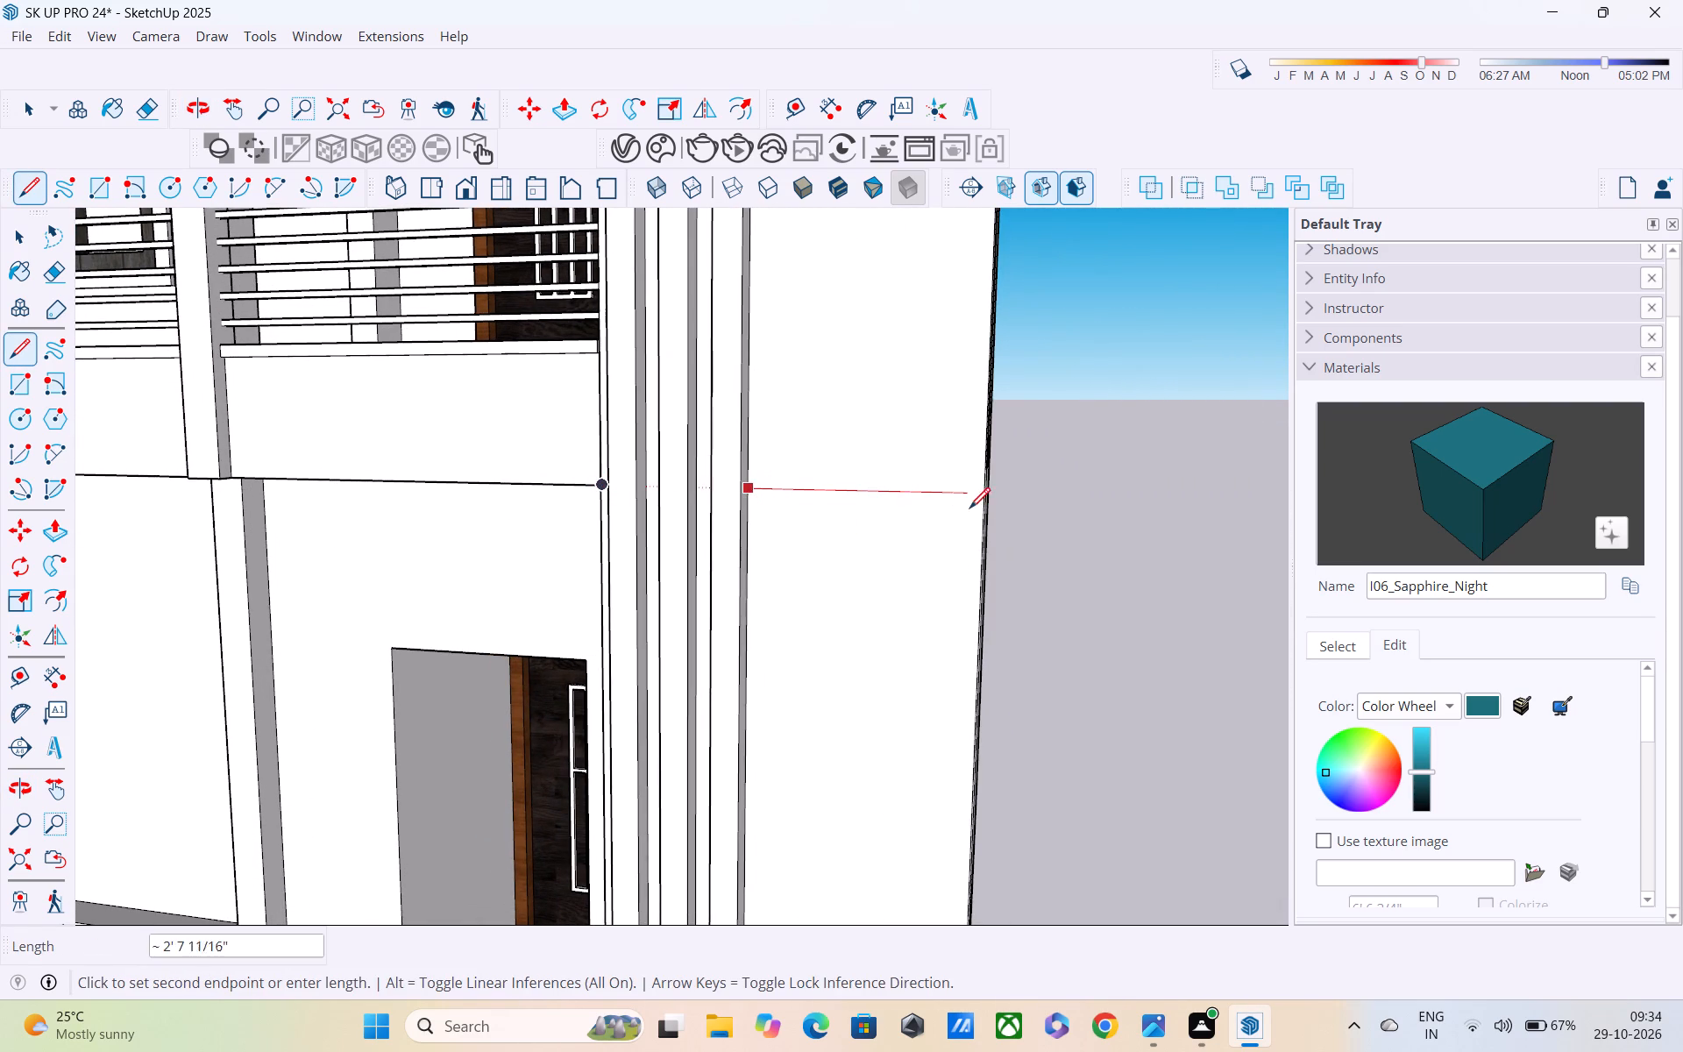
click(981, 485)
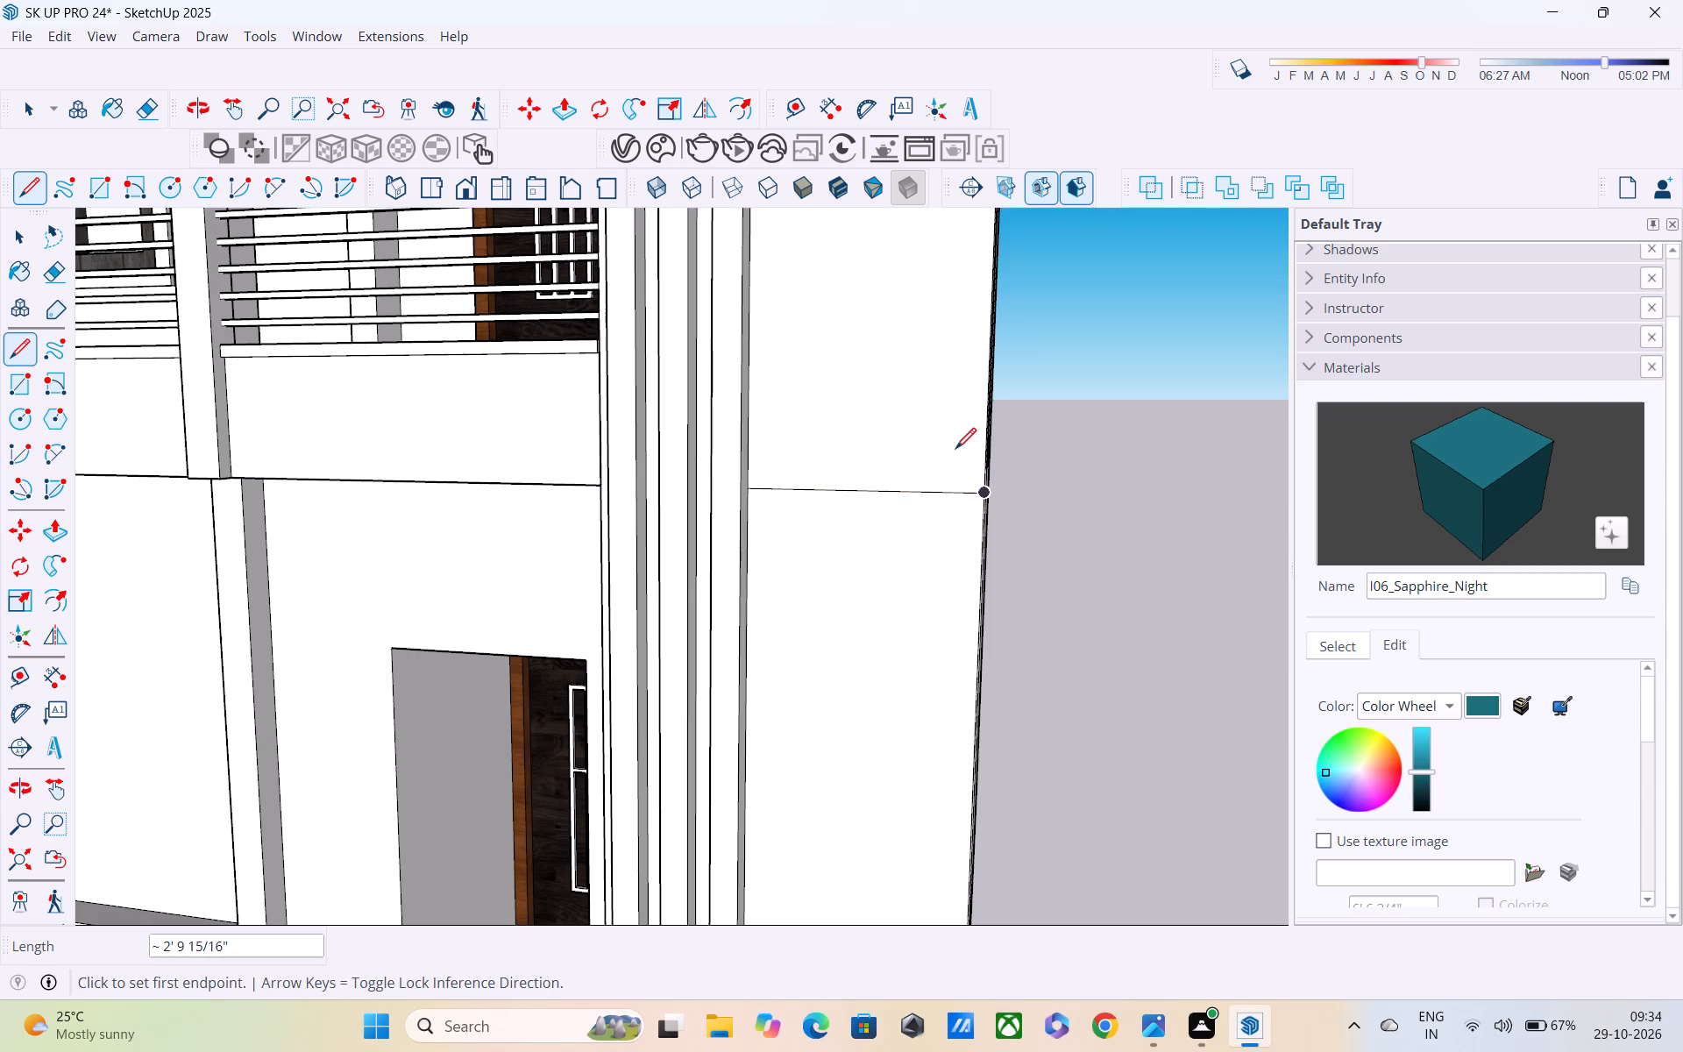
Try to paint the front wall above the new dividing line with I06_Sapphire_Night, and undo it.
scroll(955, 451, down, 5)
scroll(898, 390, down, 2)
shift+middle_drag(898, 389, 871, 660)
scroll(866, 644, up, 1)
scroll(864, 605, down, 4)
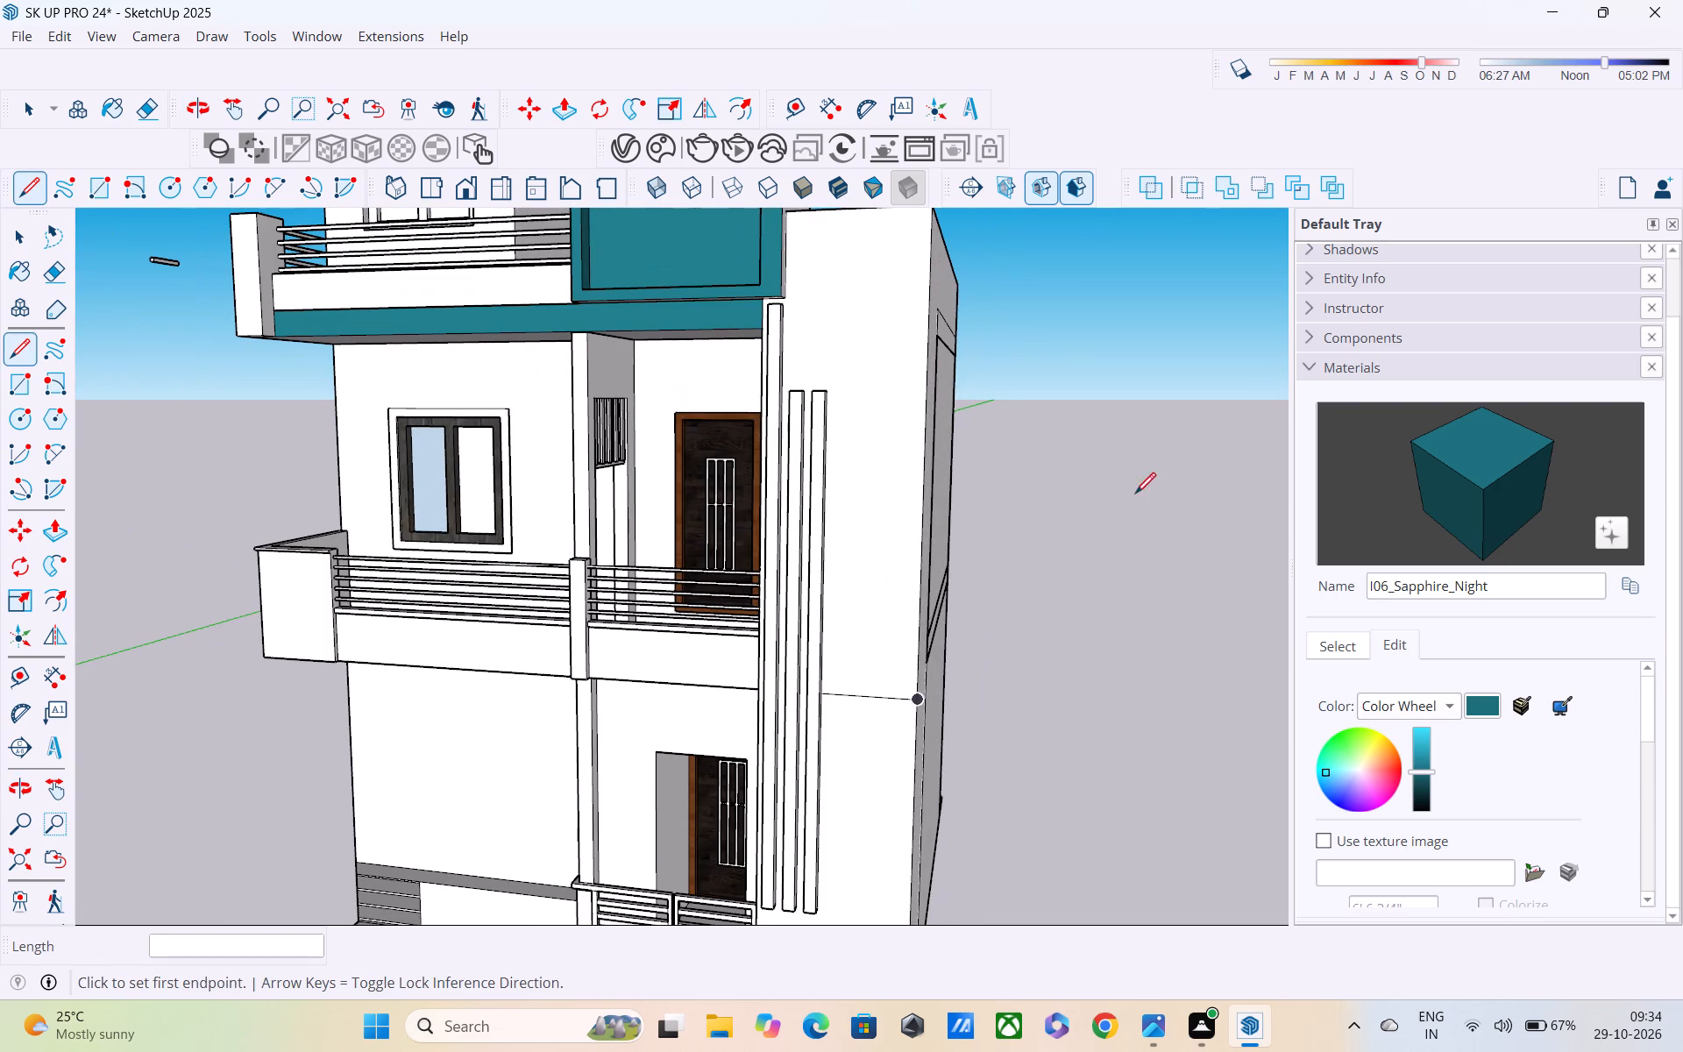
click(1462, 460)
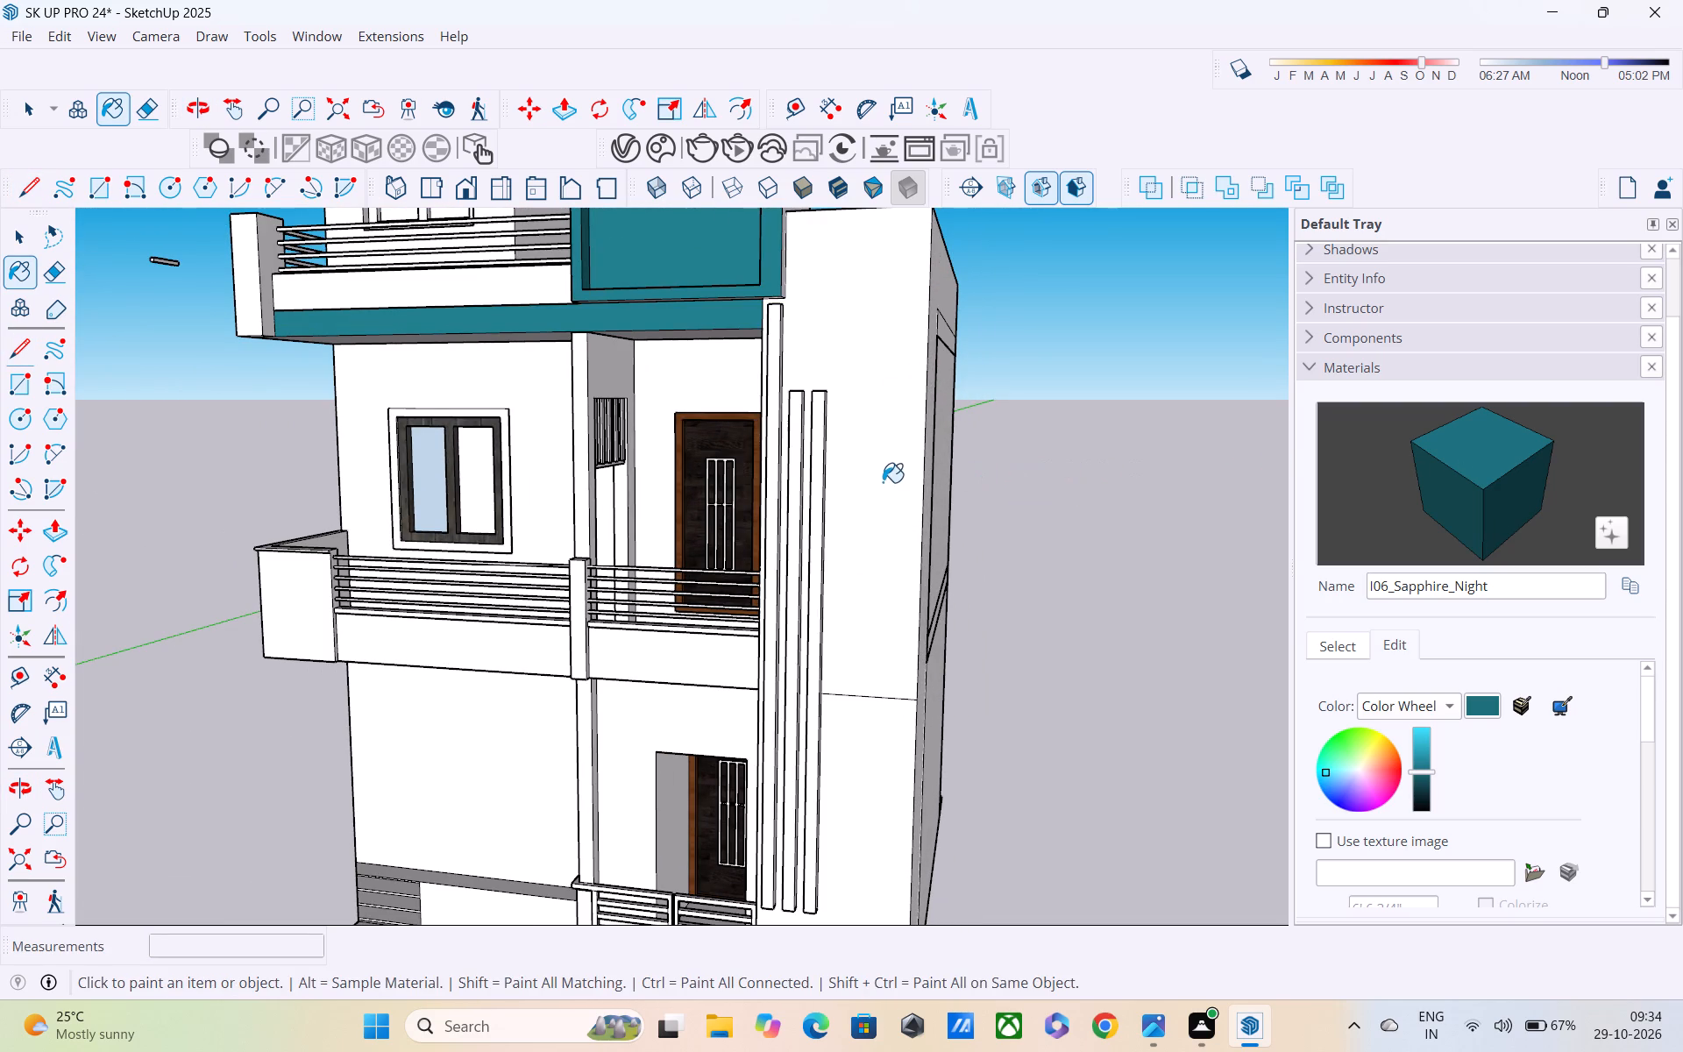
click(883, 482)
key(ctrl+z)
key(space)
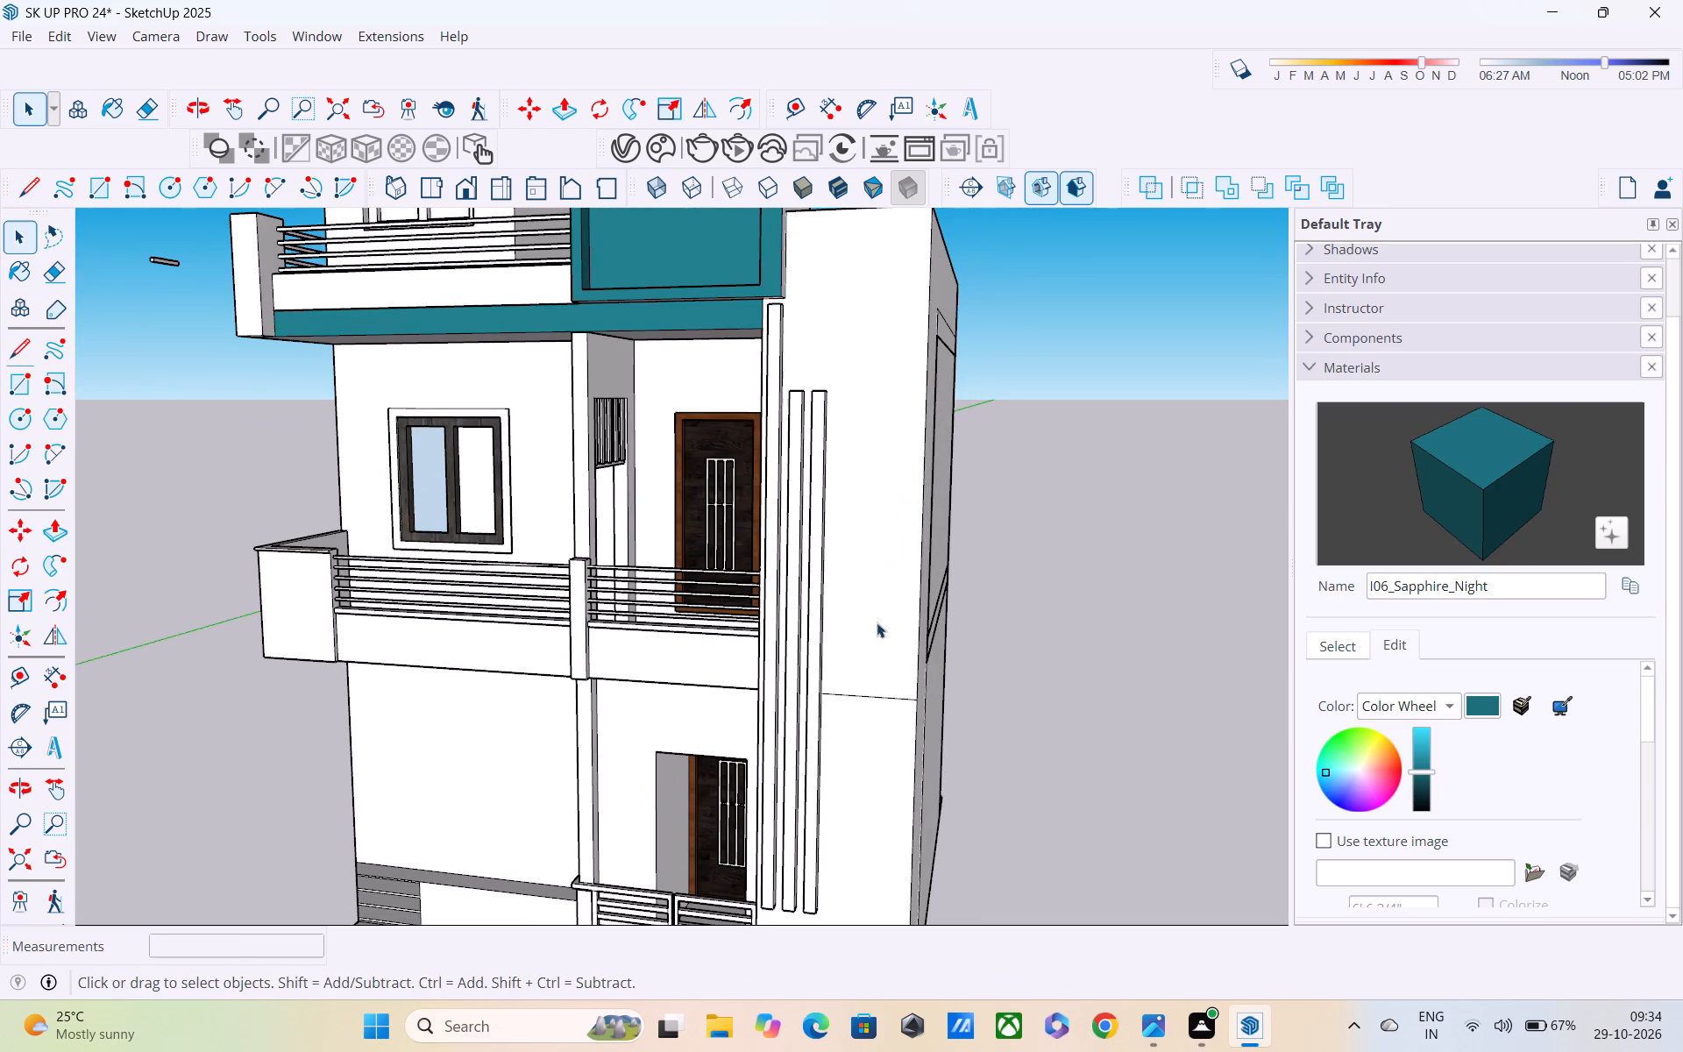
Draw a line about 7 7/8" long on the front wall, from the slab band's upper end to the parapet box's rear bottom corner.
middle_drag(898, 679, 889, 540)
scroll(889, 539, up, 1)
middle_drag(825, 641, 963, 681)
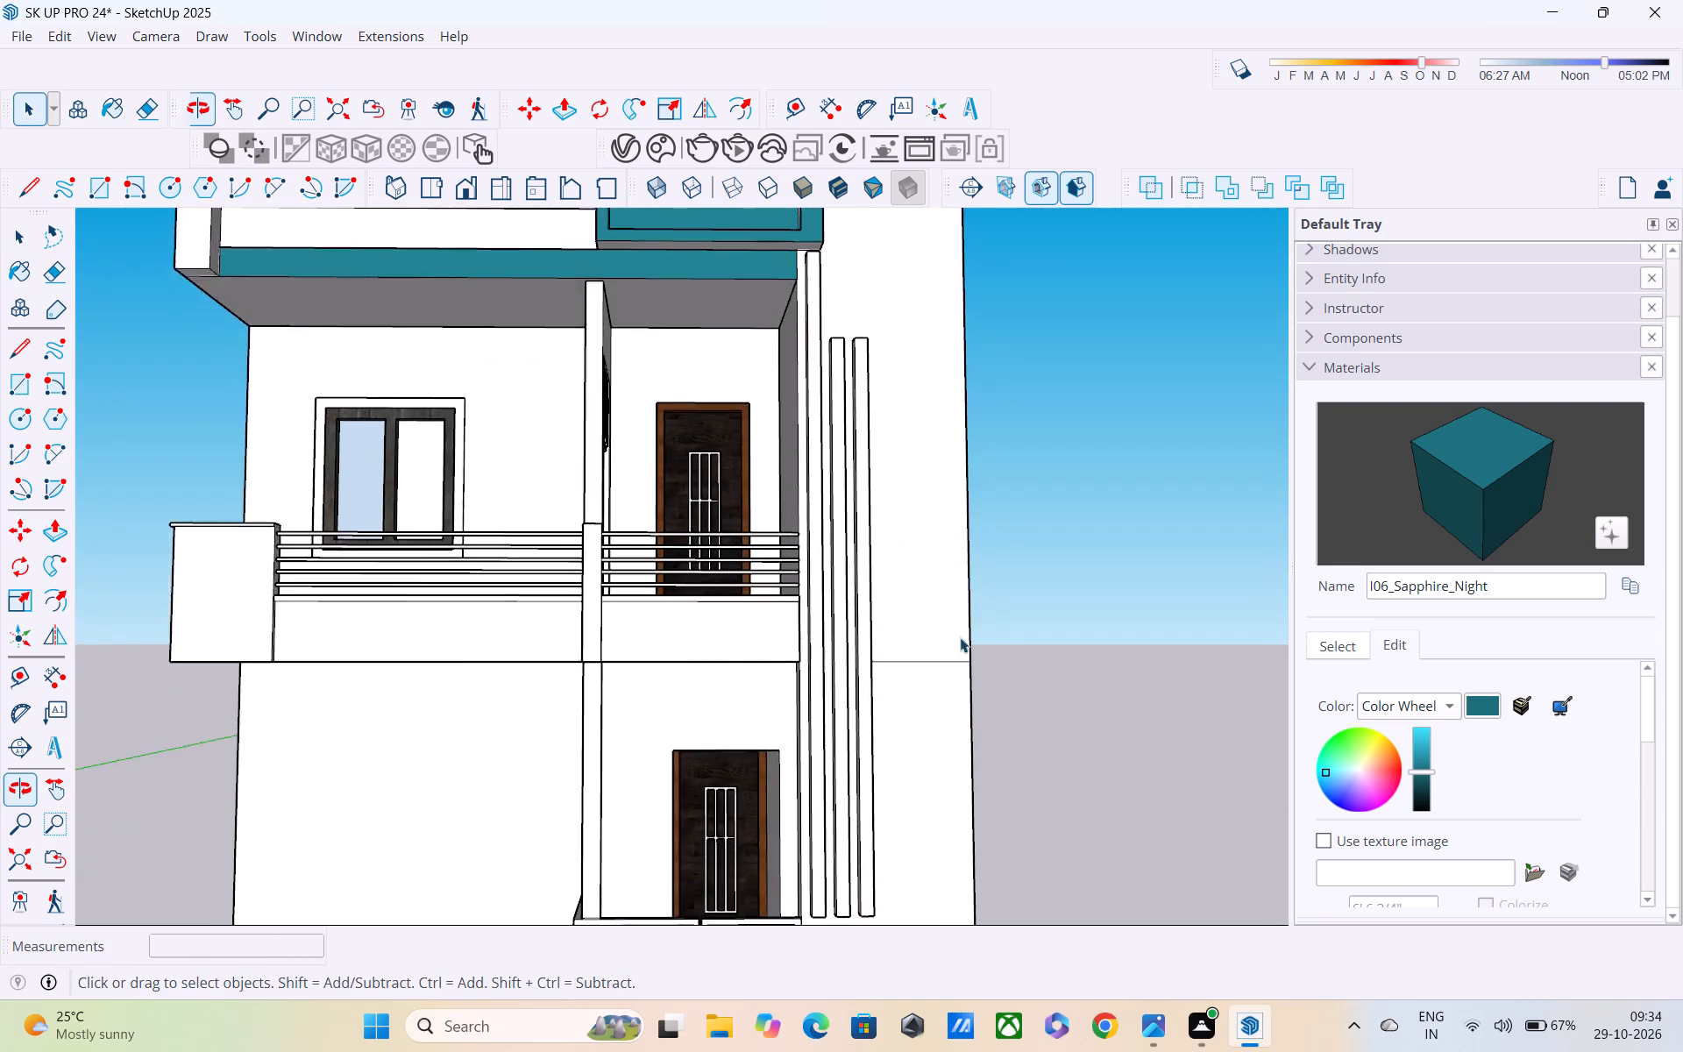
scroll(898, 637, up, 3)
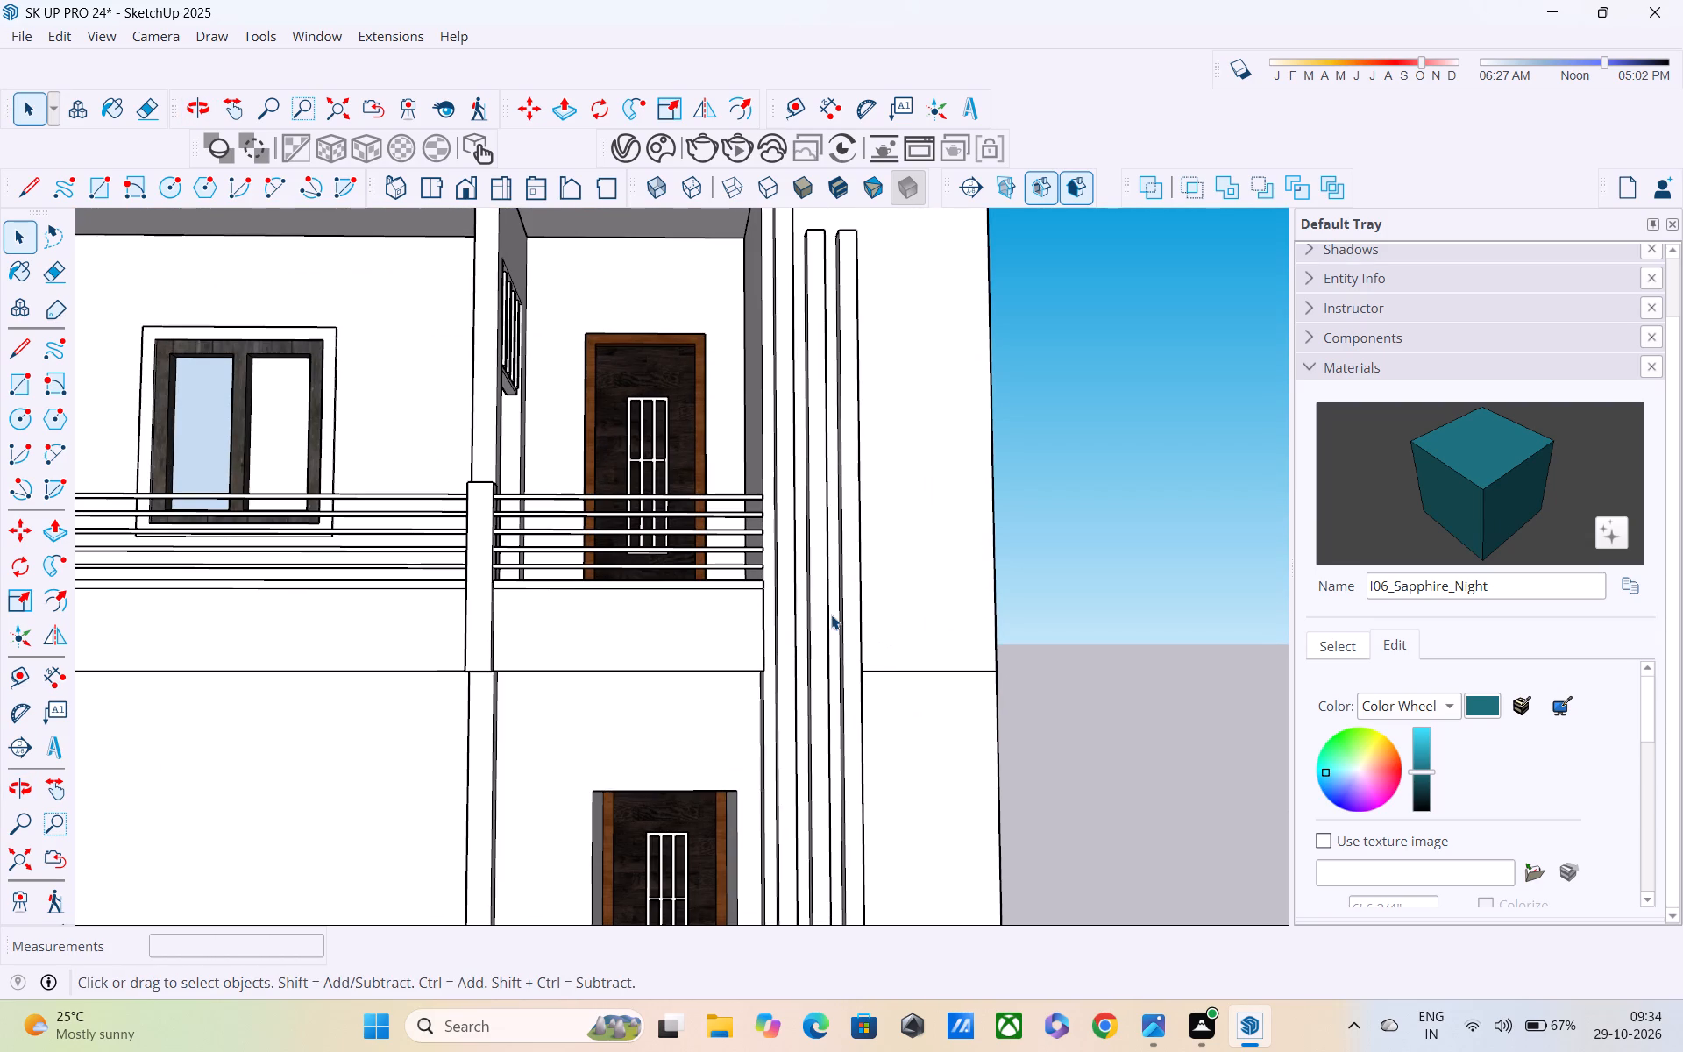
shift+middle_drag(745, 613, 756, 839)
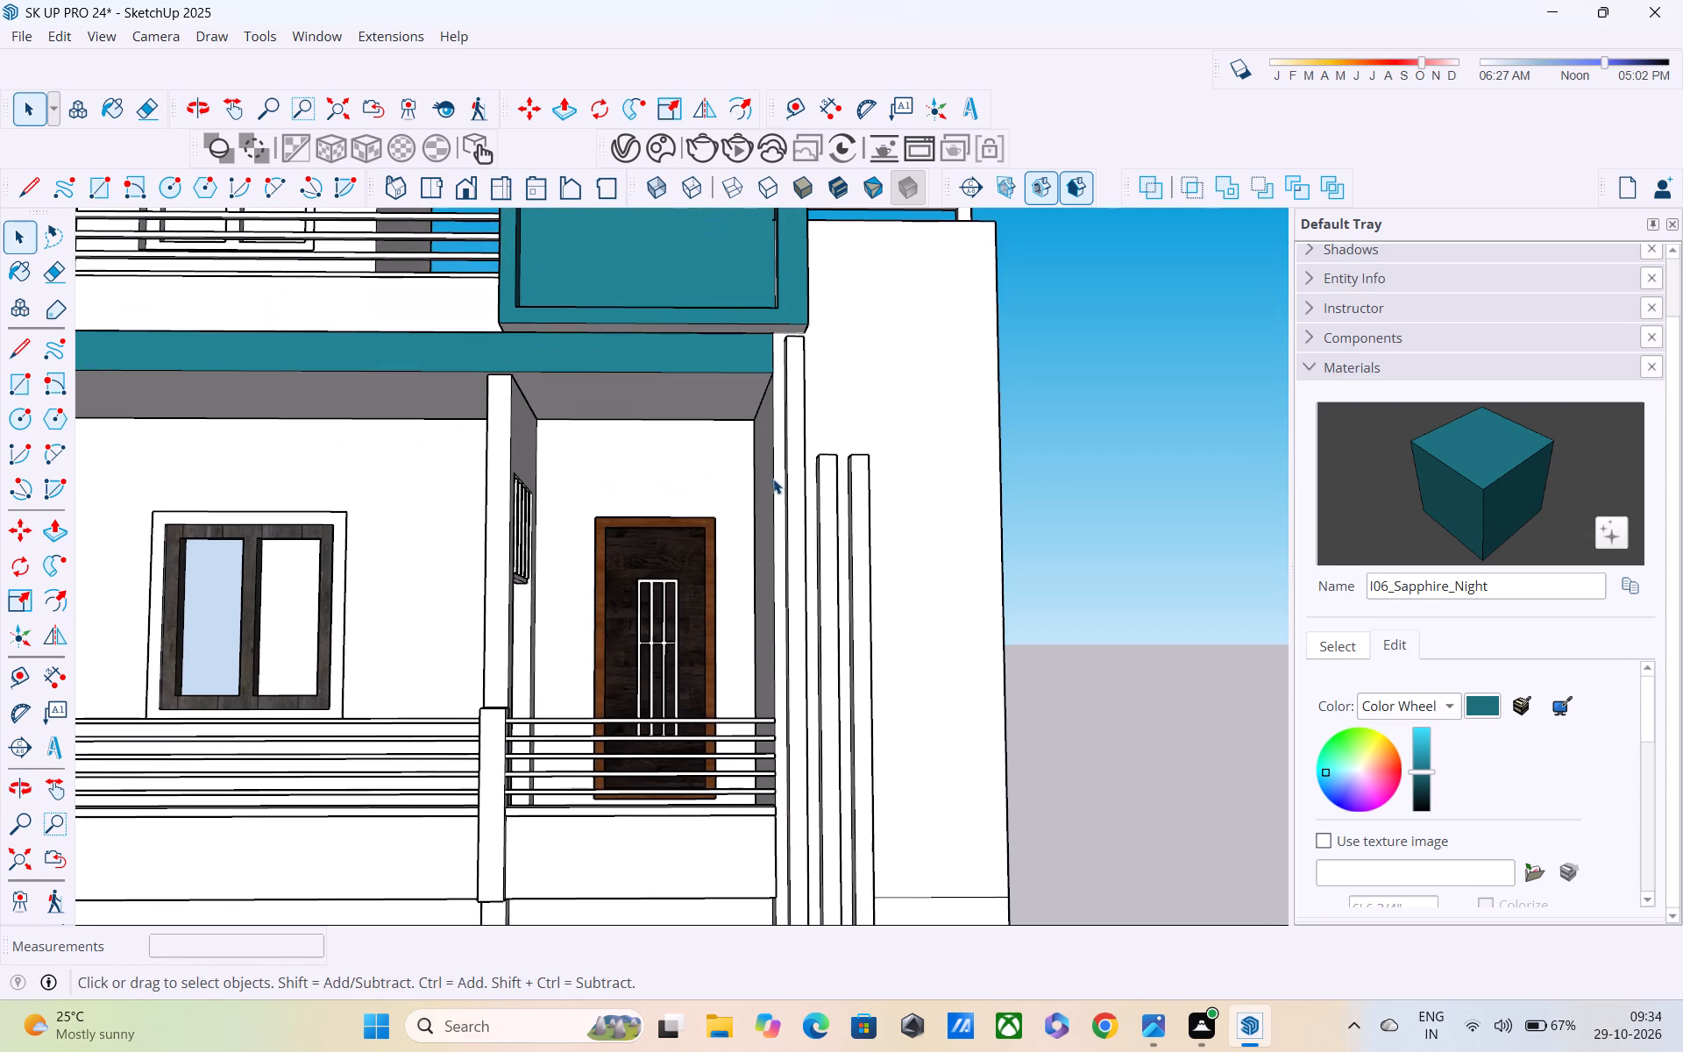
key(l)
scroll(777, 324, up, 6)
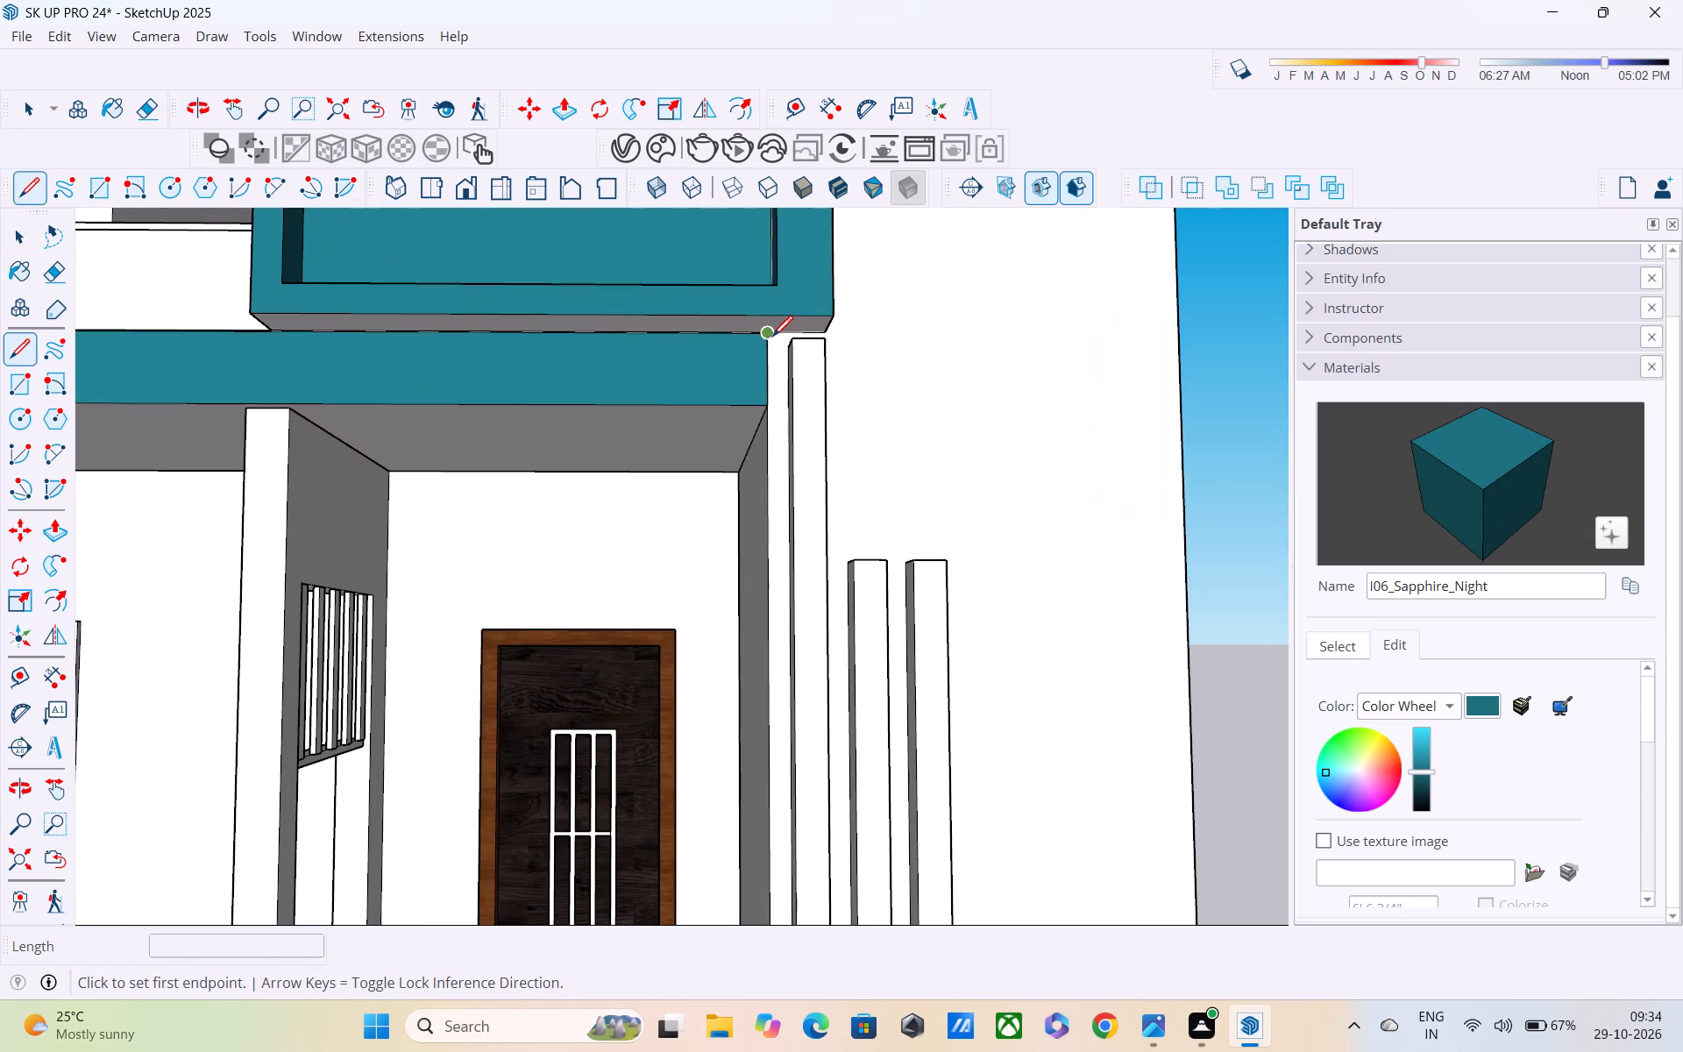
click(772, 338)
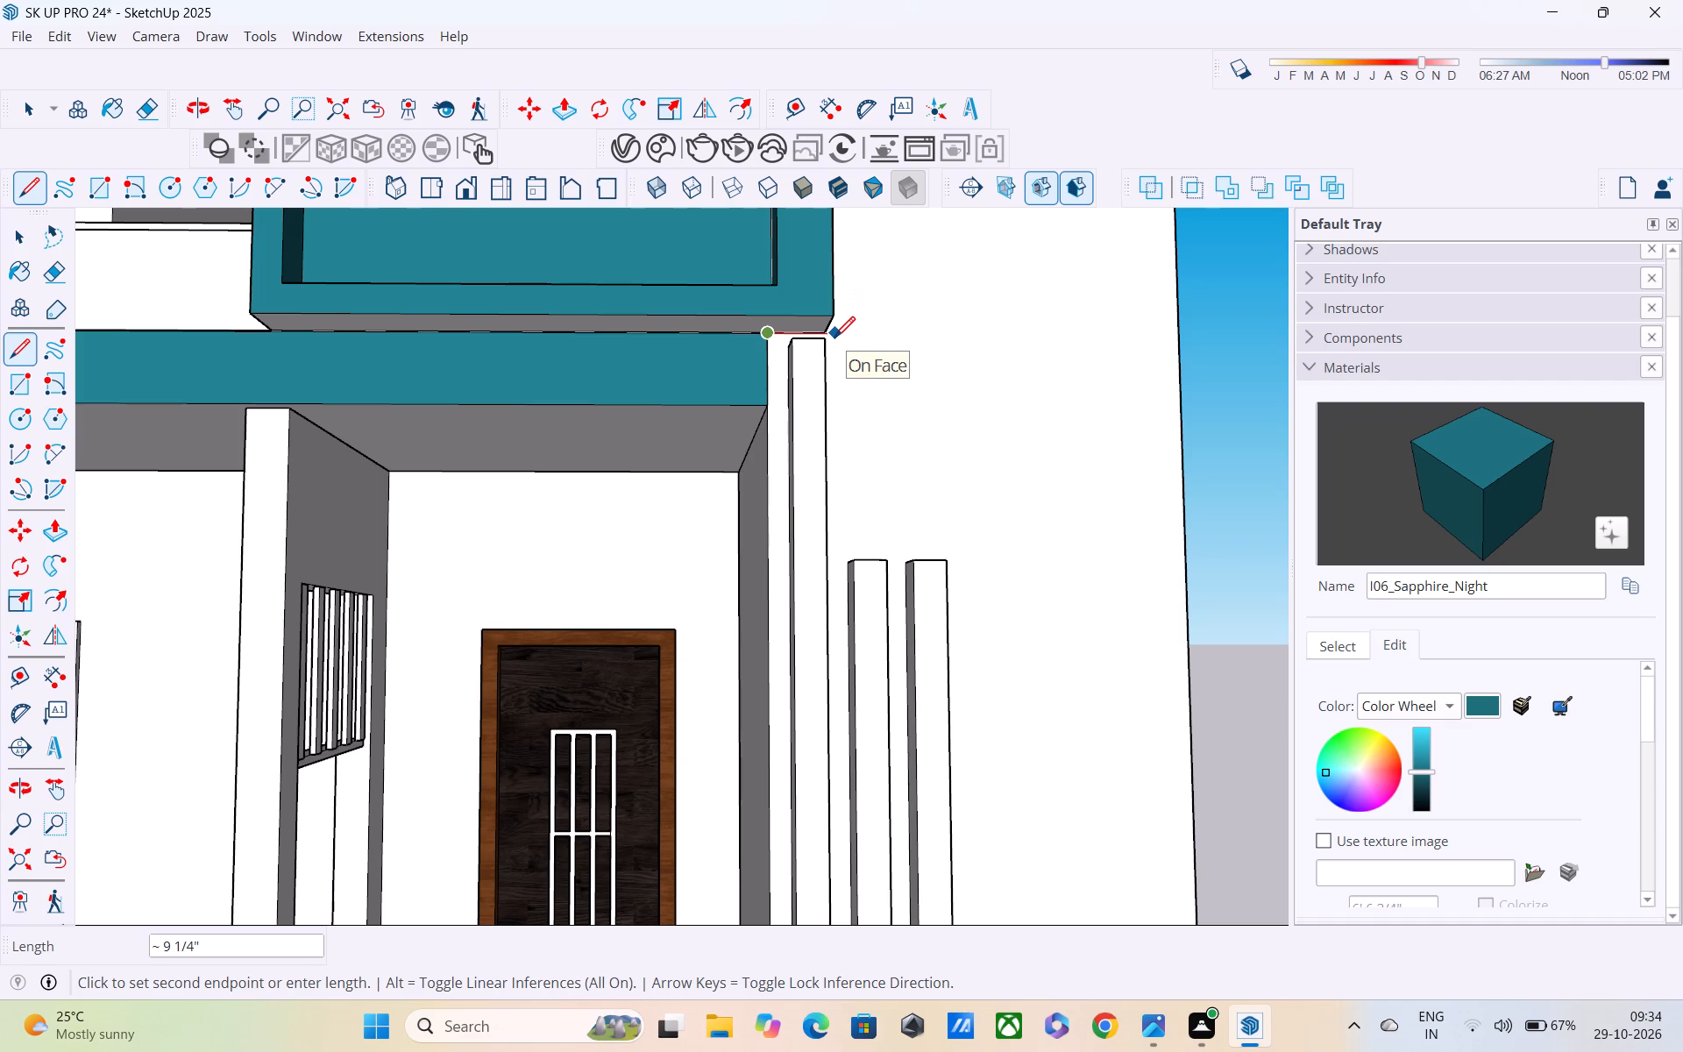
scroll(833, 339, up, 4)
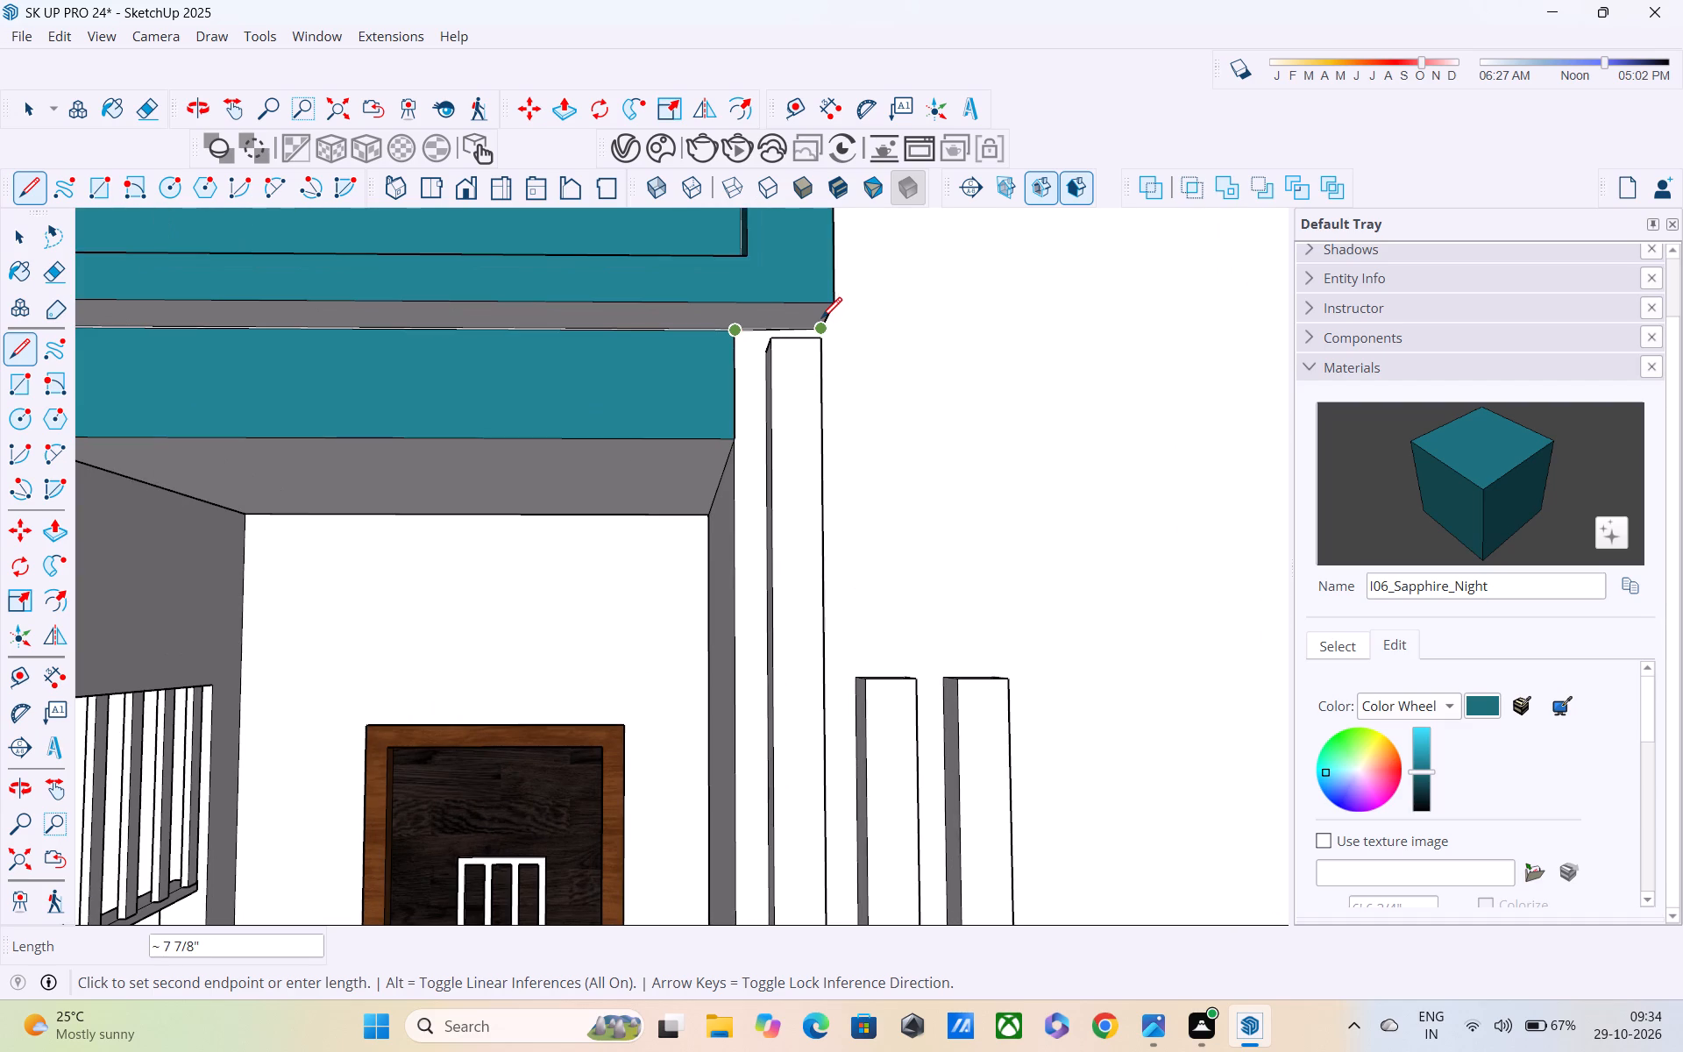
click(821, 320)
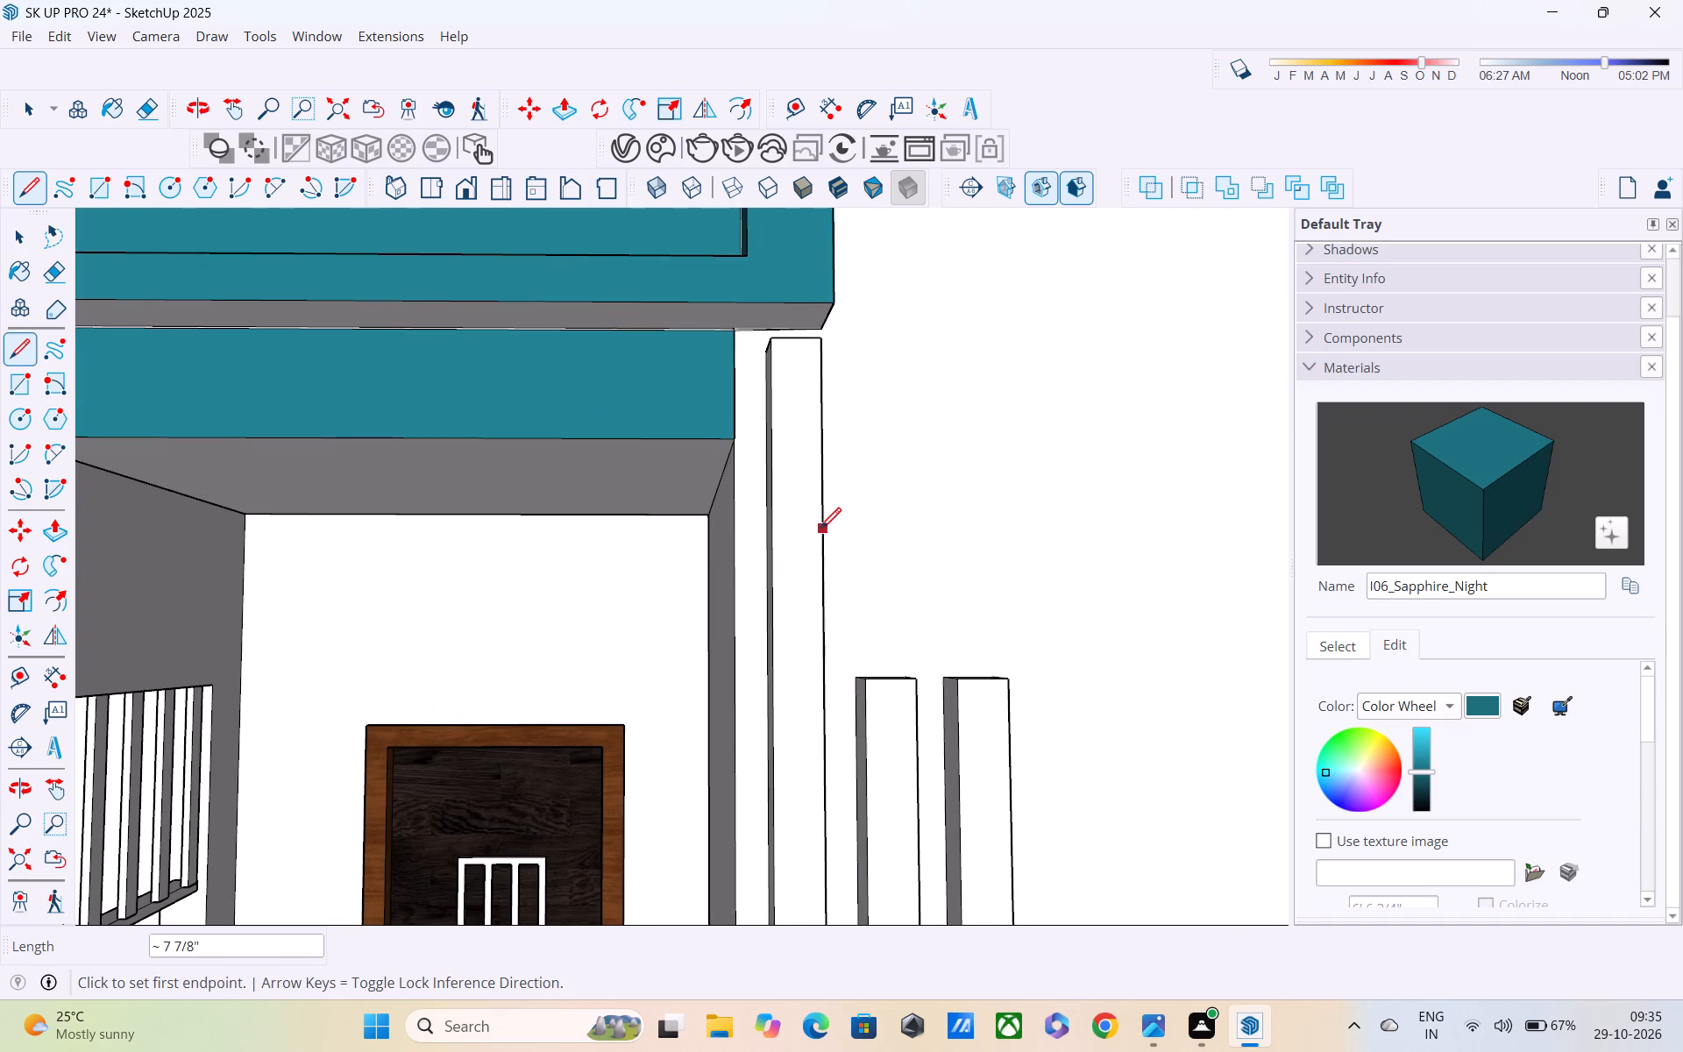
middle_drag(820, 530, 630, 537)
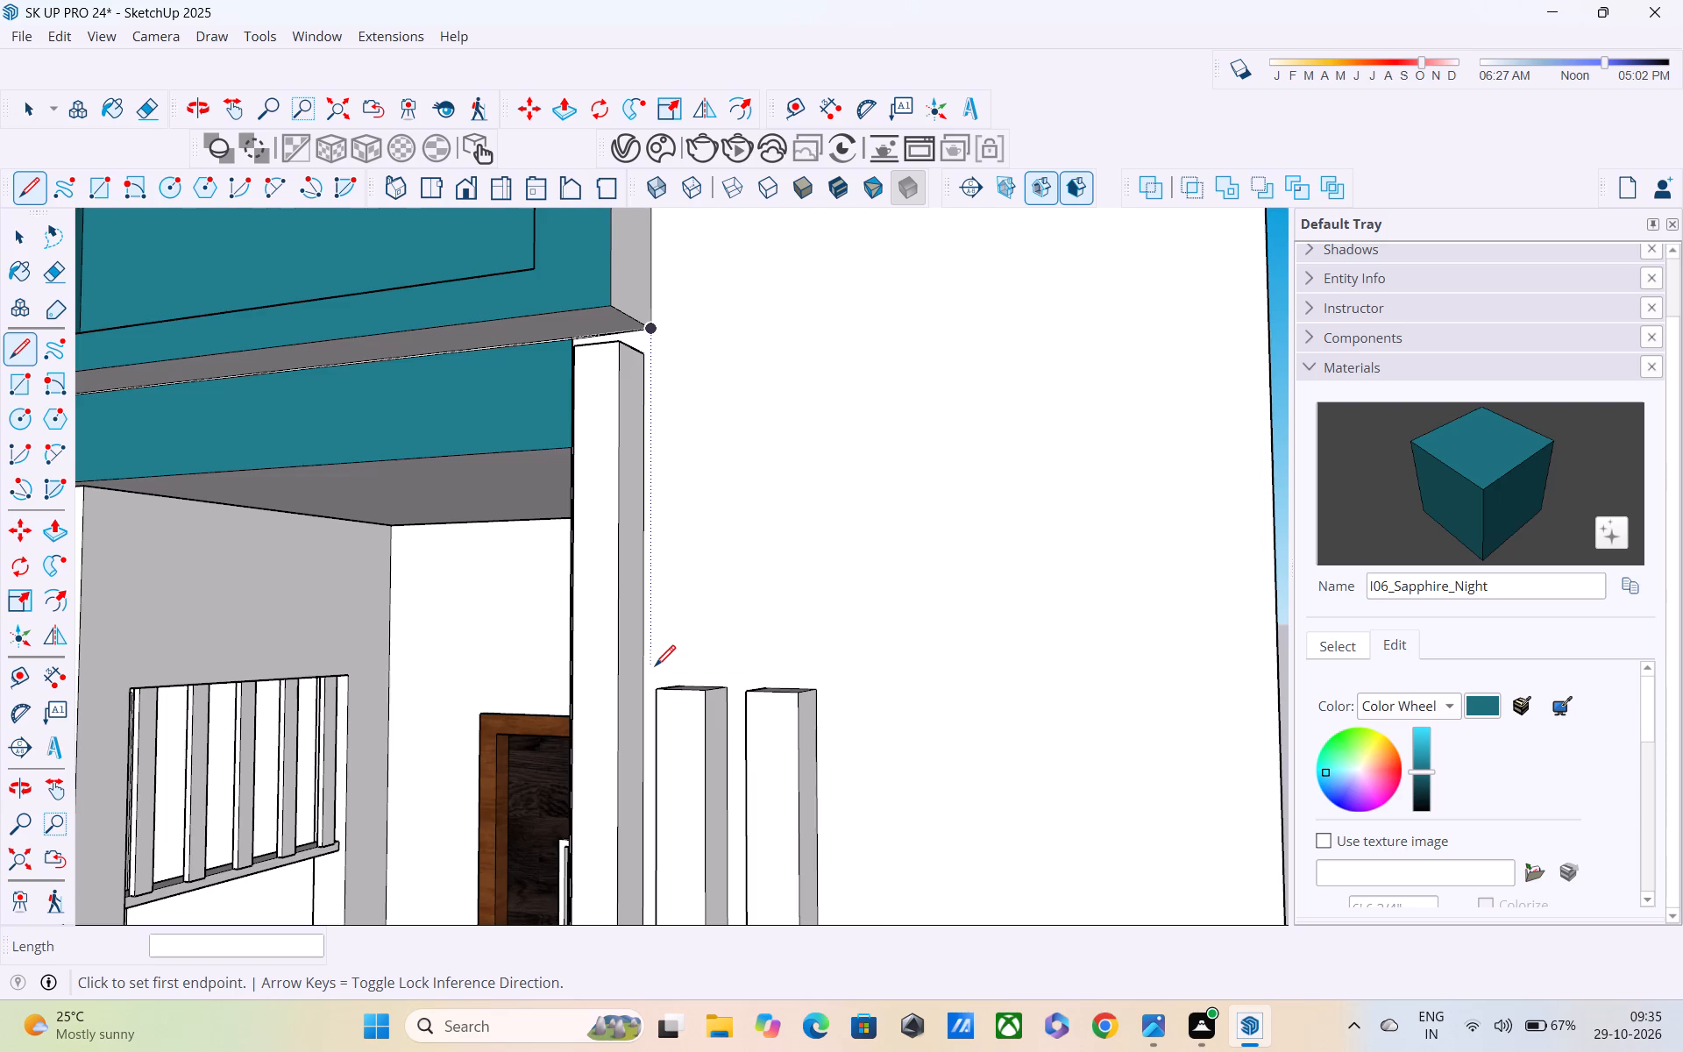
Draw a vertical line about 2" long on the front wall, from the tall fin's top rear corner up to the parapet box's underside.
scroll(655, 668, up, 6)
scroll(641, 657, down, 5)
shift+middle_drag(641, 657, 655, 710)
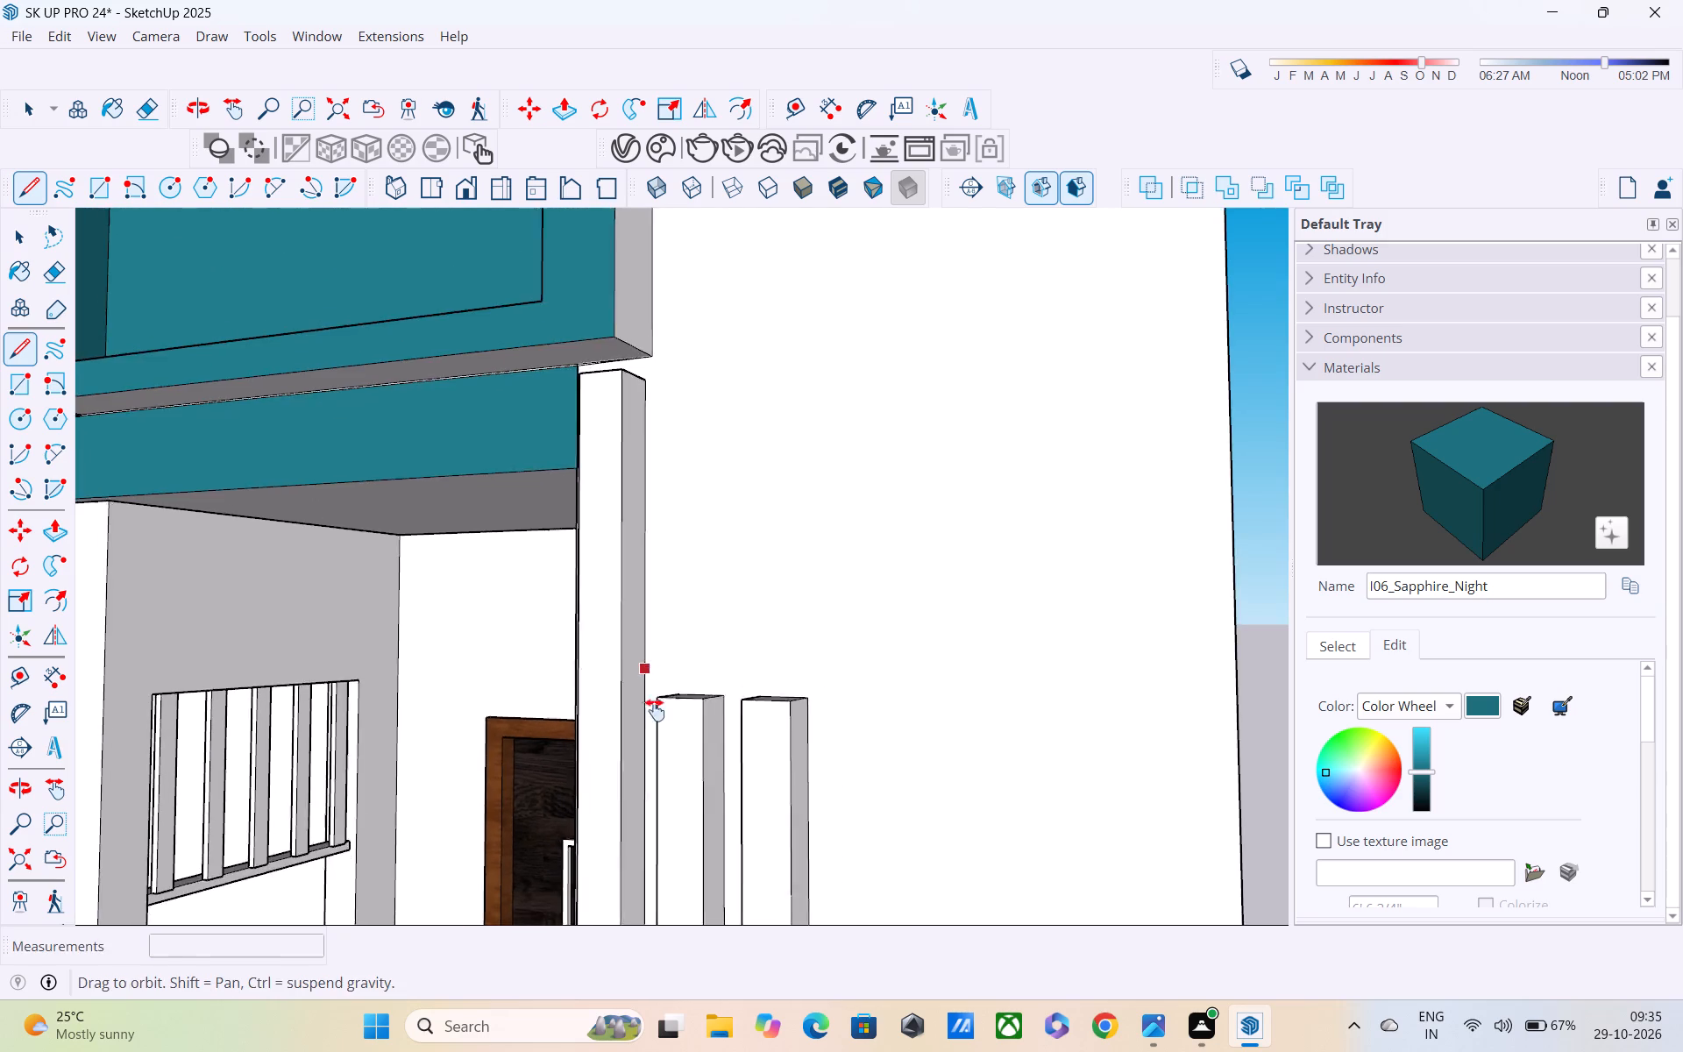
shift+middle_drag(655, 710, 659, 736)
shift+scroll(659, 736, up, 1)
click(656, 417)
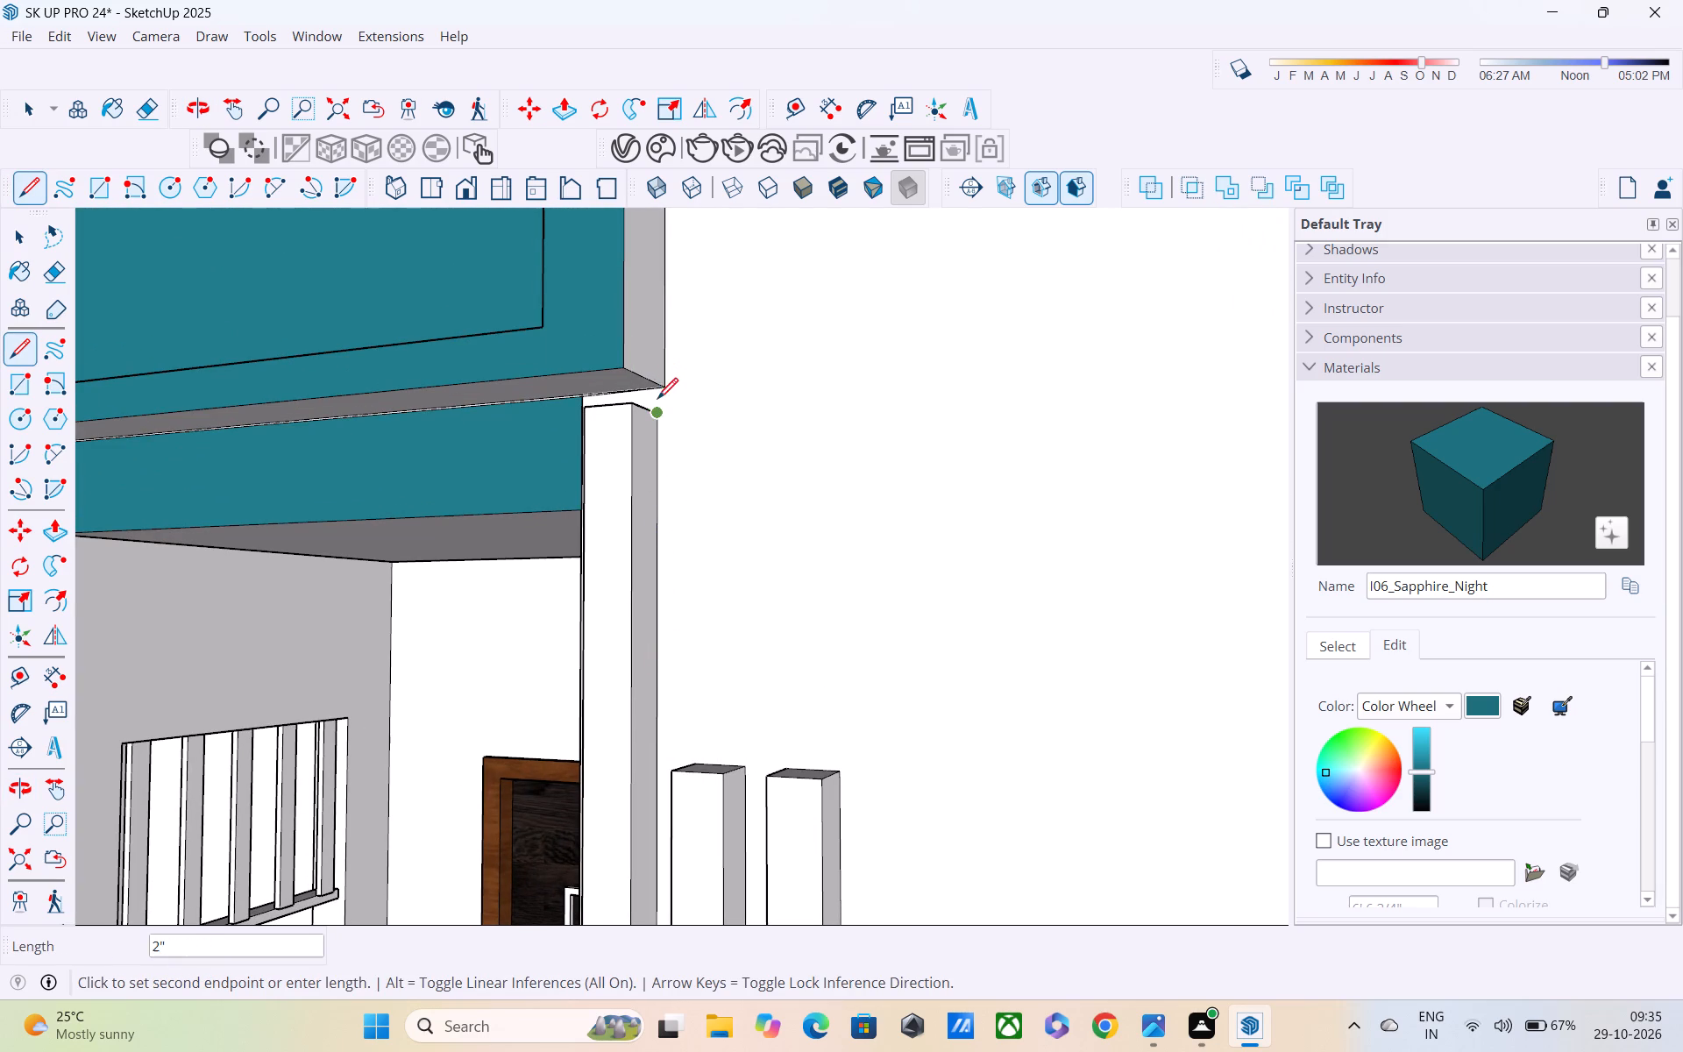
scroll(653, 402, up, 8)
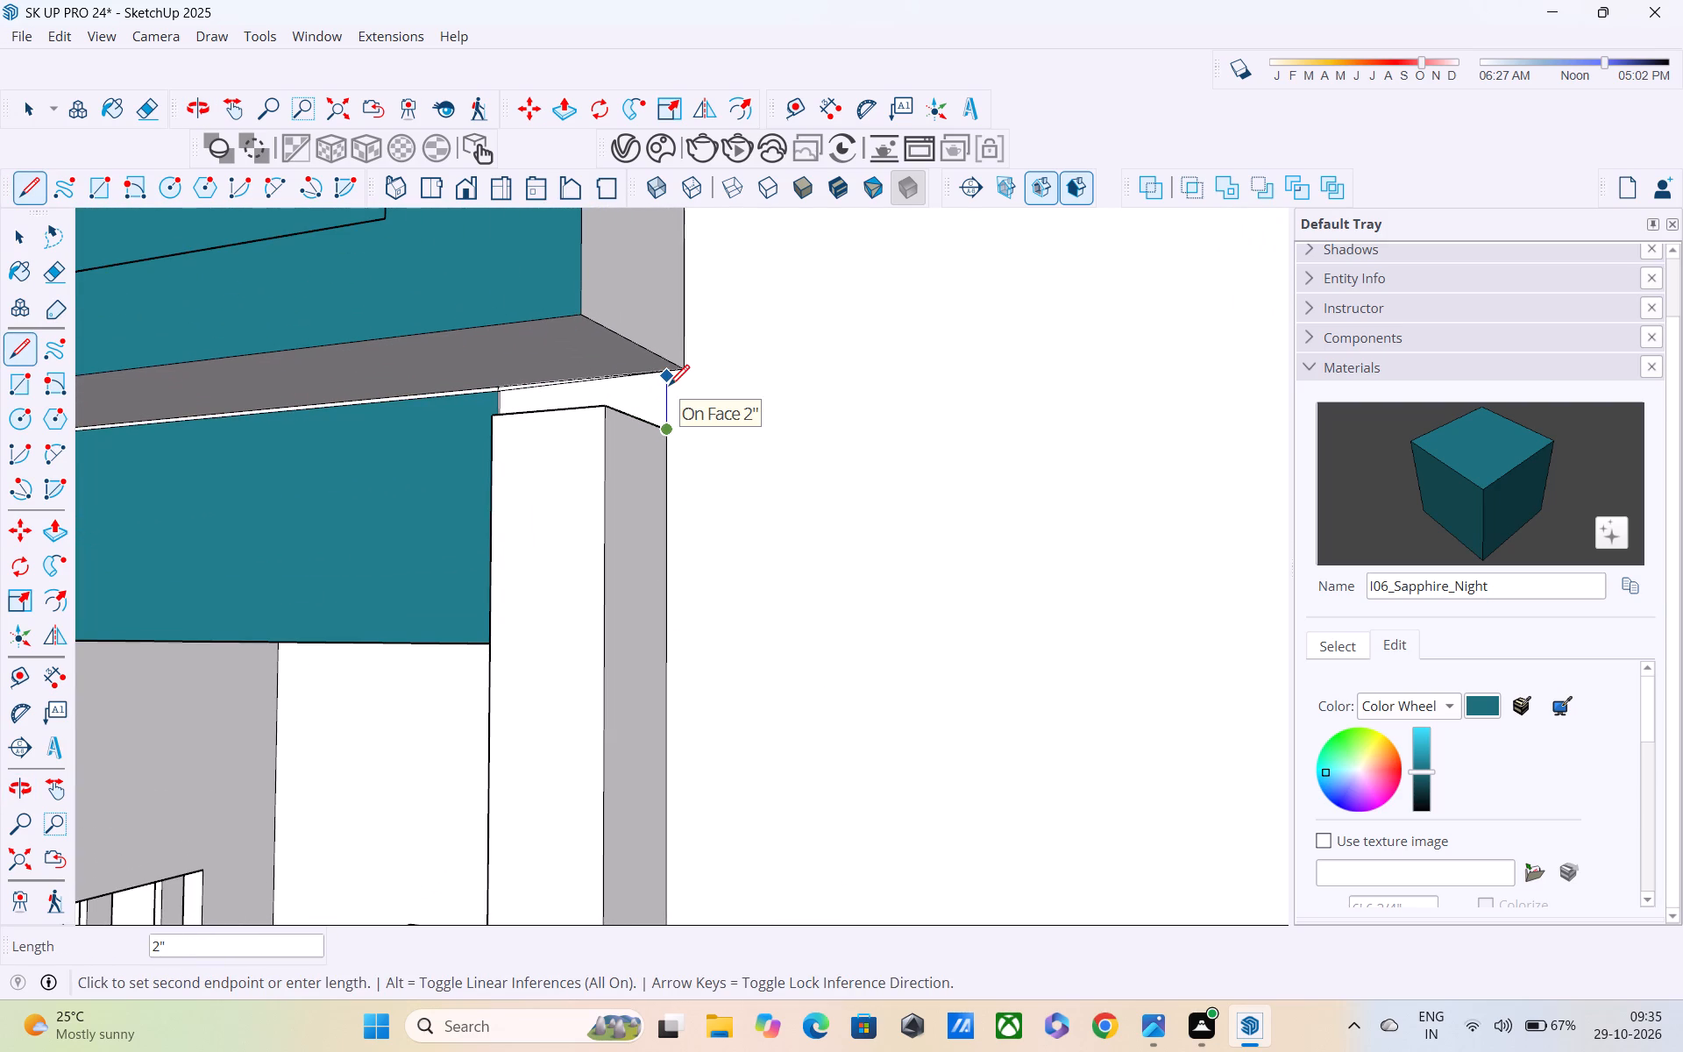
scroll(669, 387, up, 3)
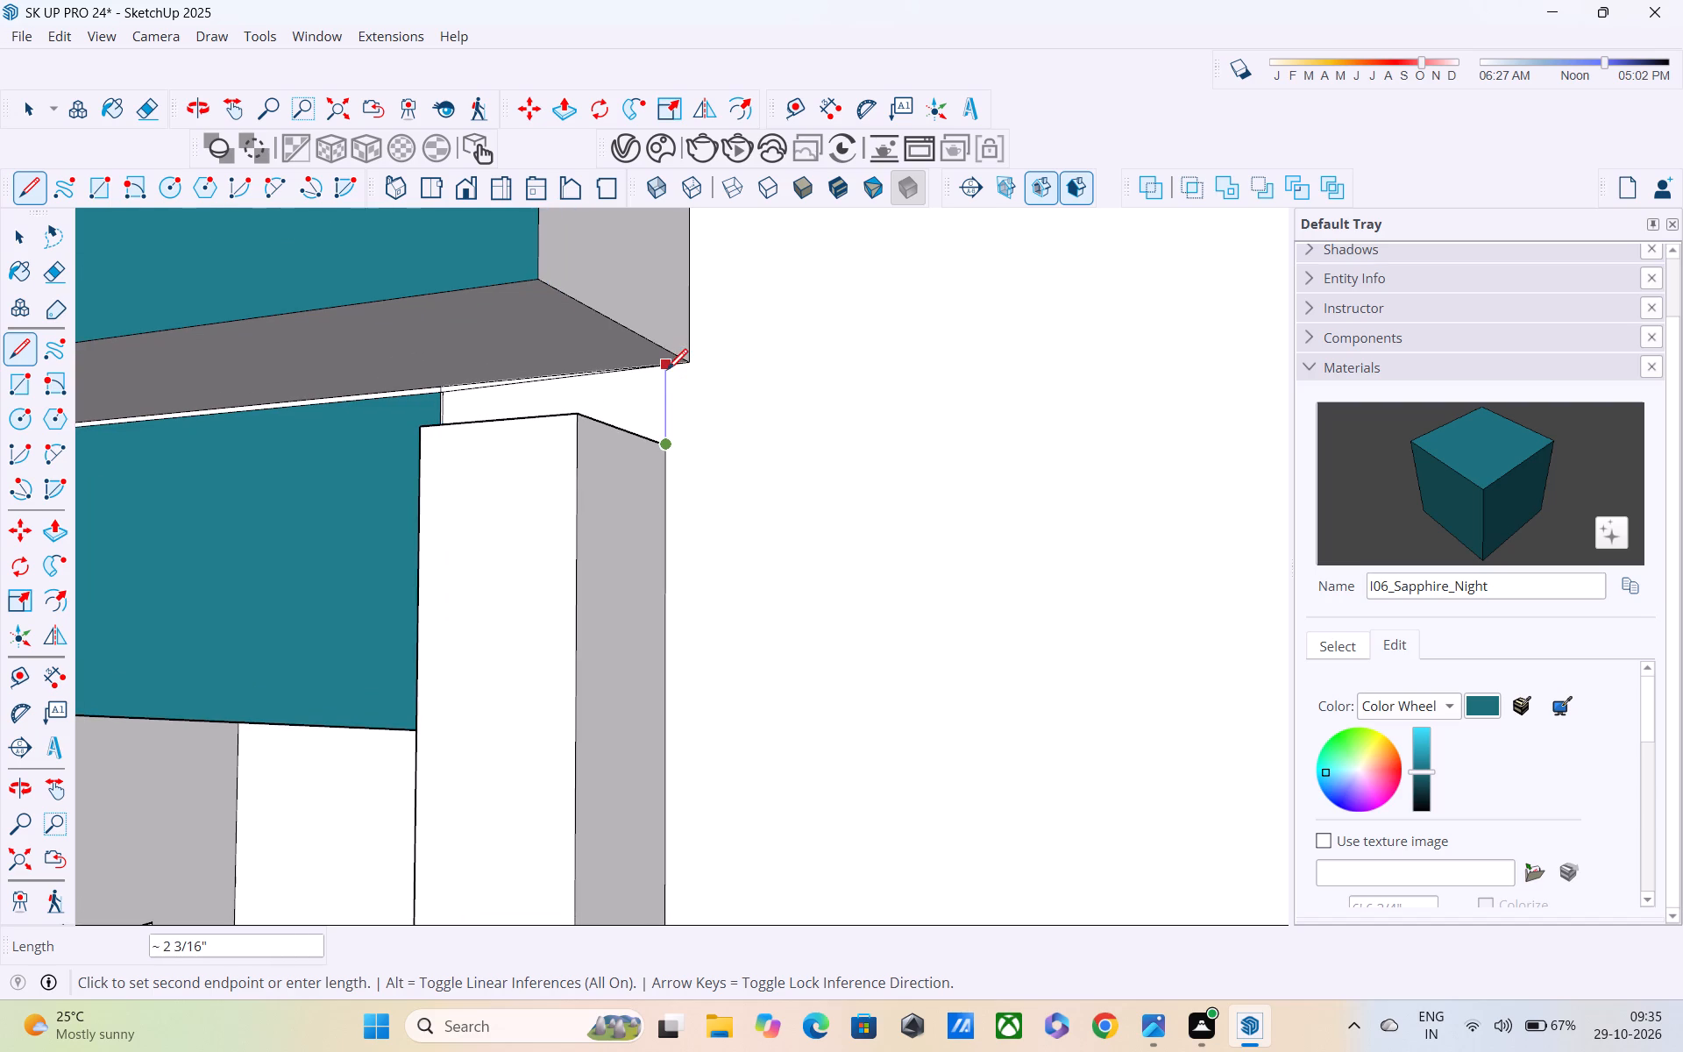
click(666, 376)
Draw a line about 1' 4" long on the front wall along the shorter fins' tops, from the tall fin to the outermost fin's rear corner.
middle_drag(678, 601, 728, 203)
scroll(728, 282, down, 5)
middle_drag(728, 594, 723, 492)
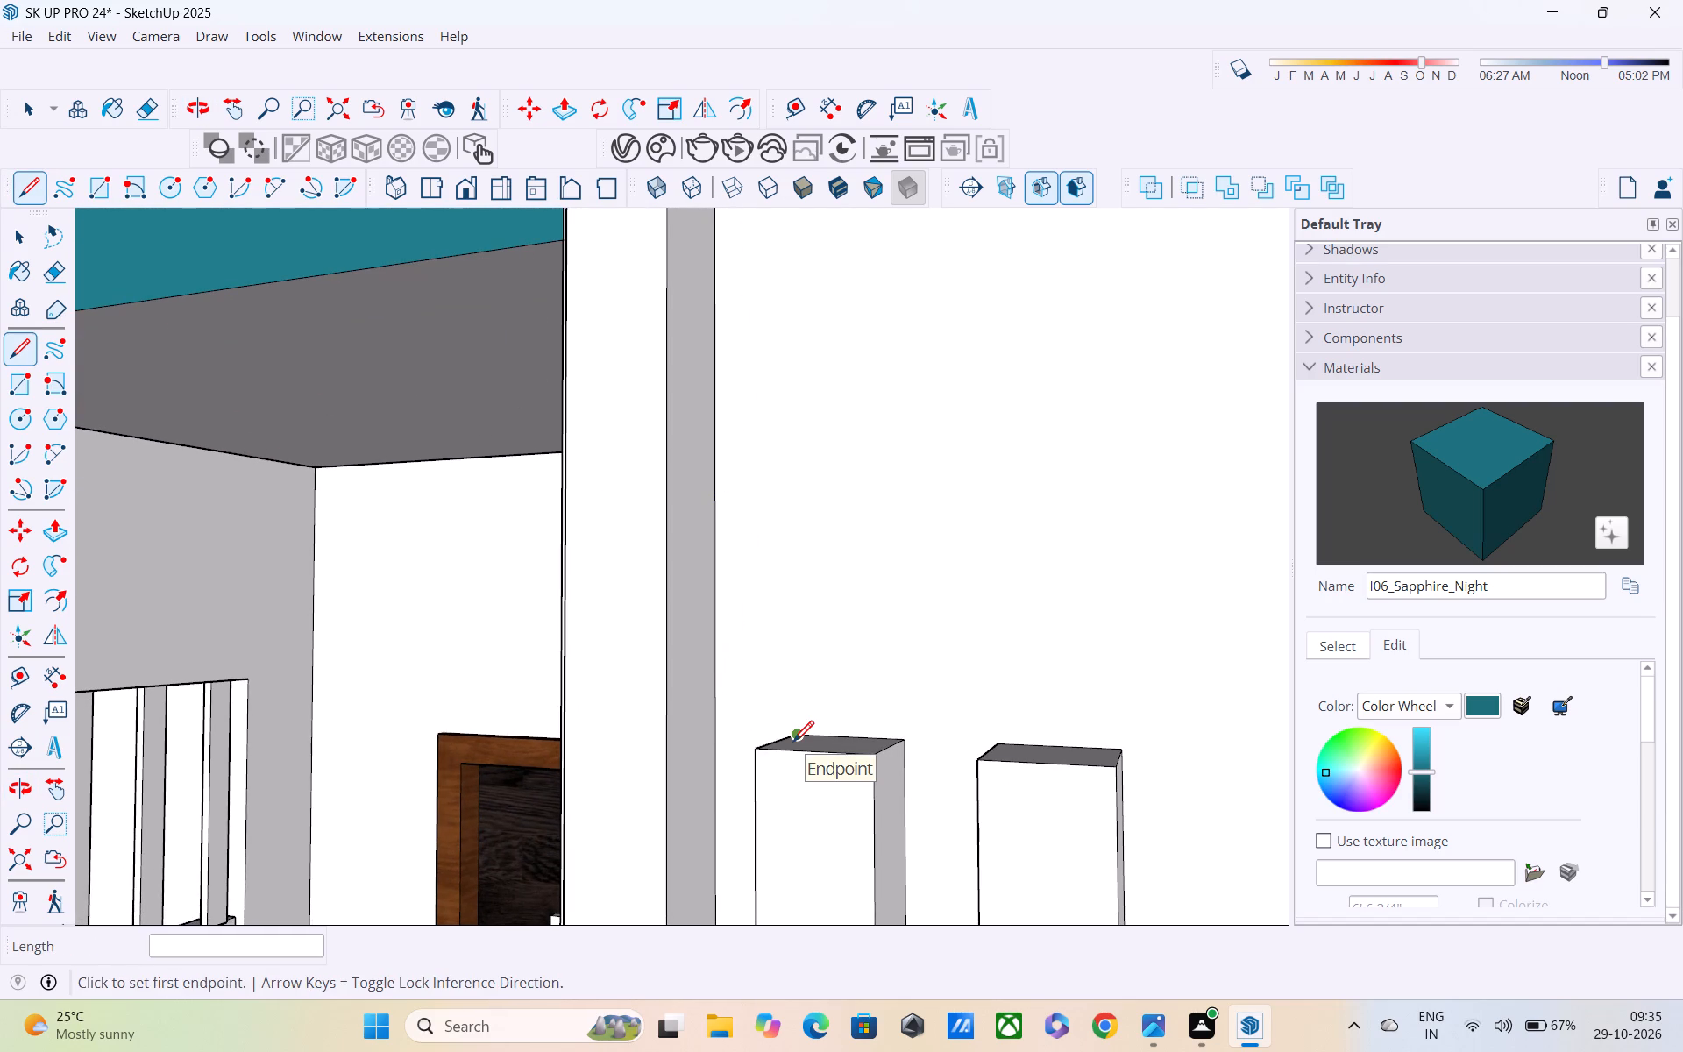
click(711, 726)
shift+middle_drag(1005, 735, 819, 743)
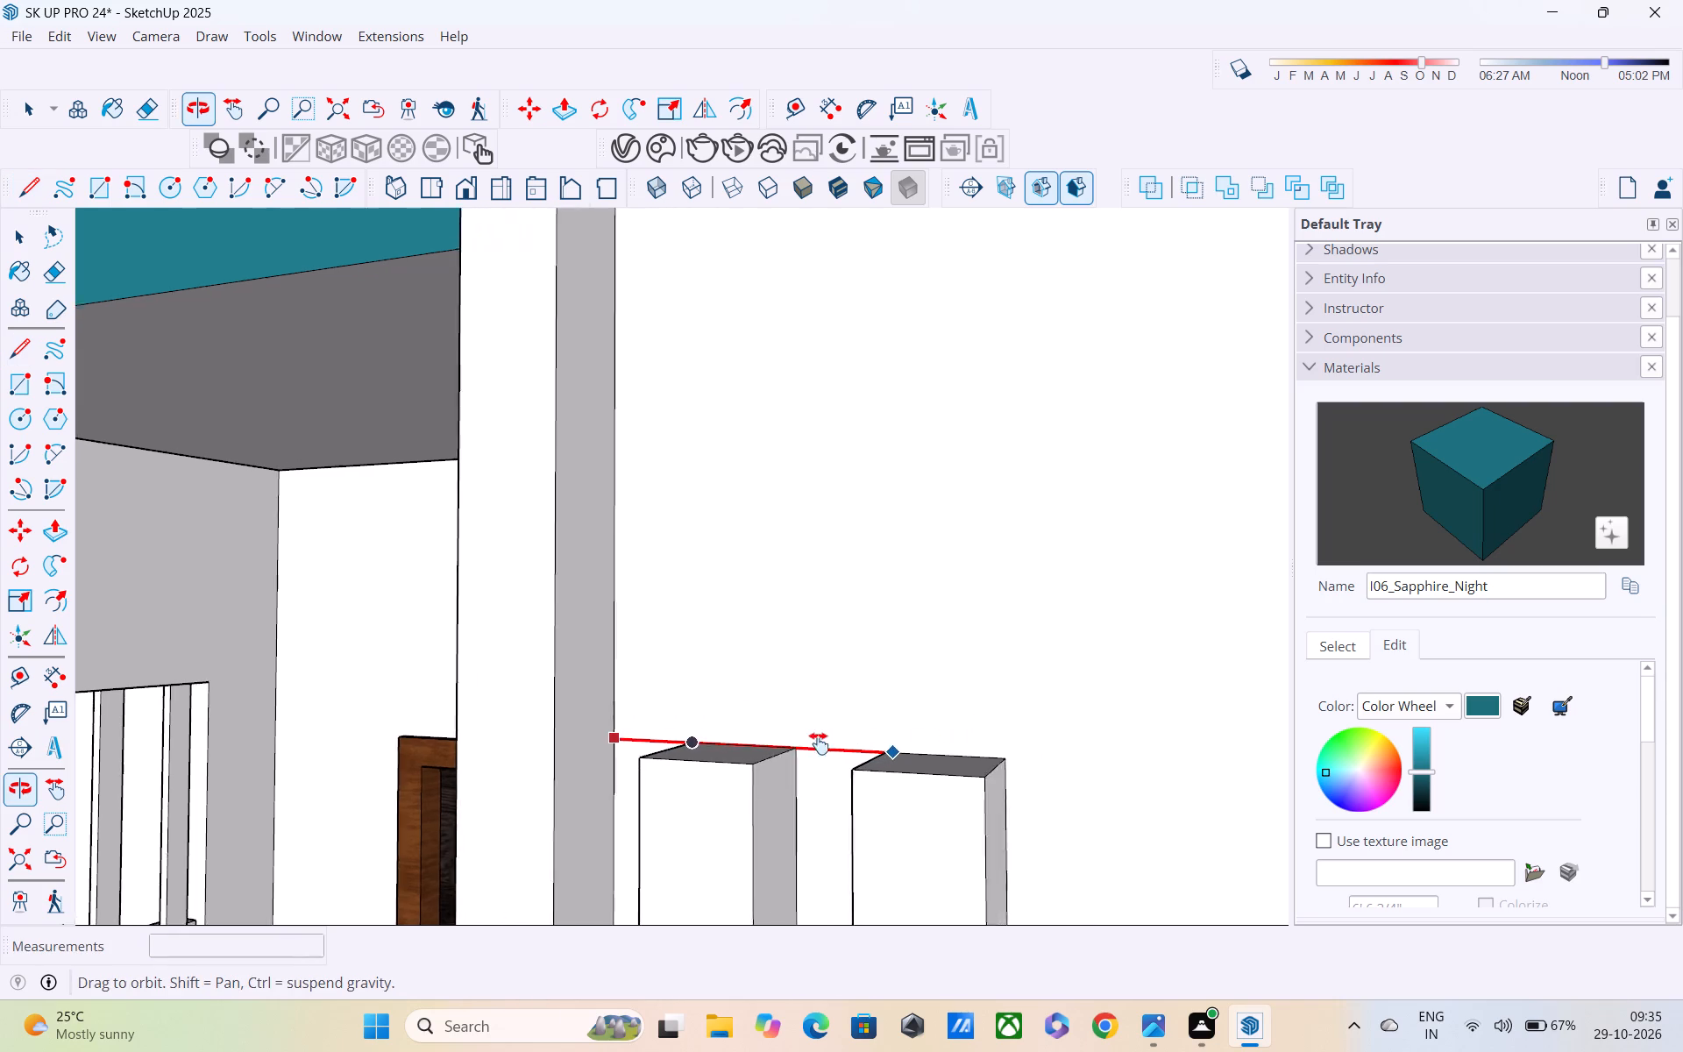
shift+middle_drag(819, 743, 566, 741)
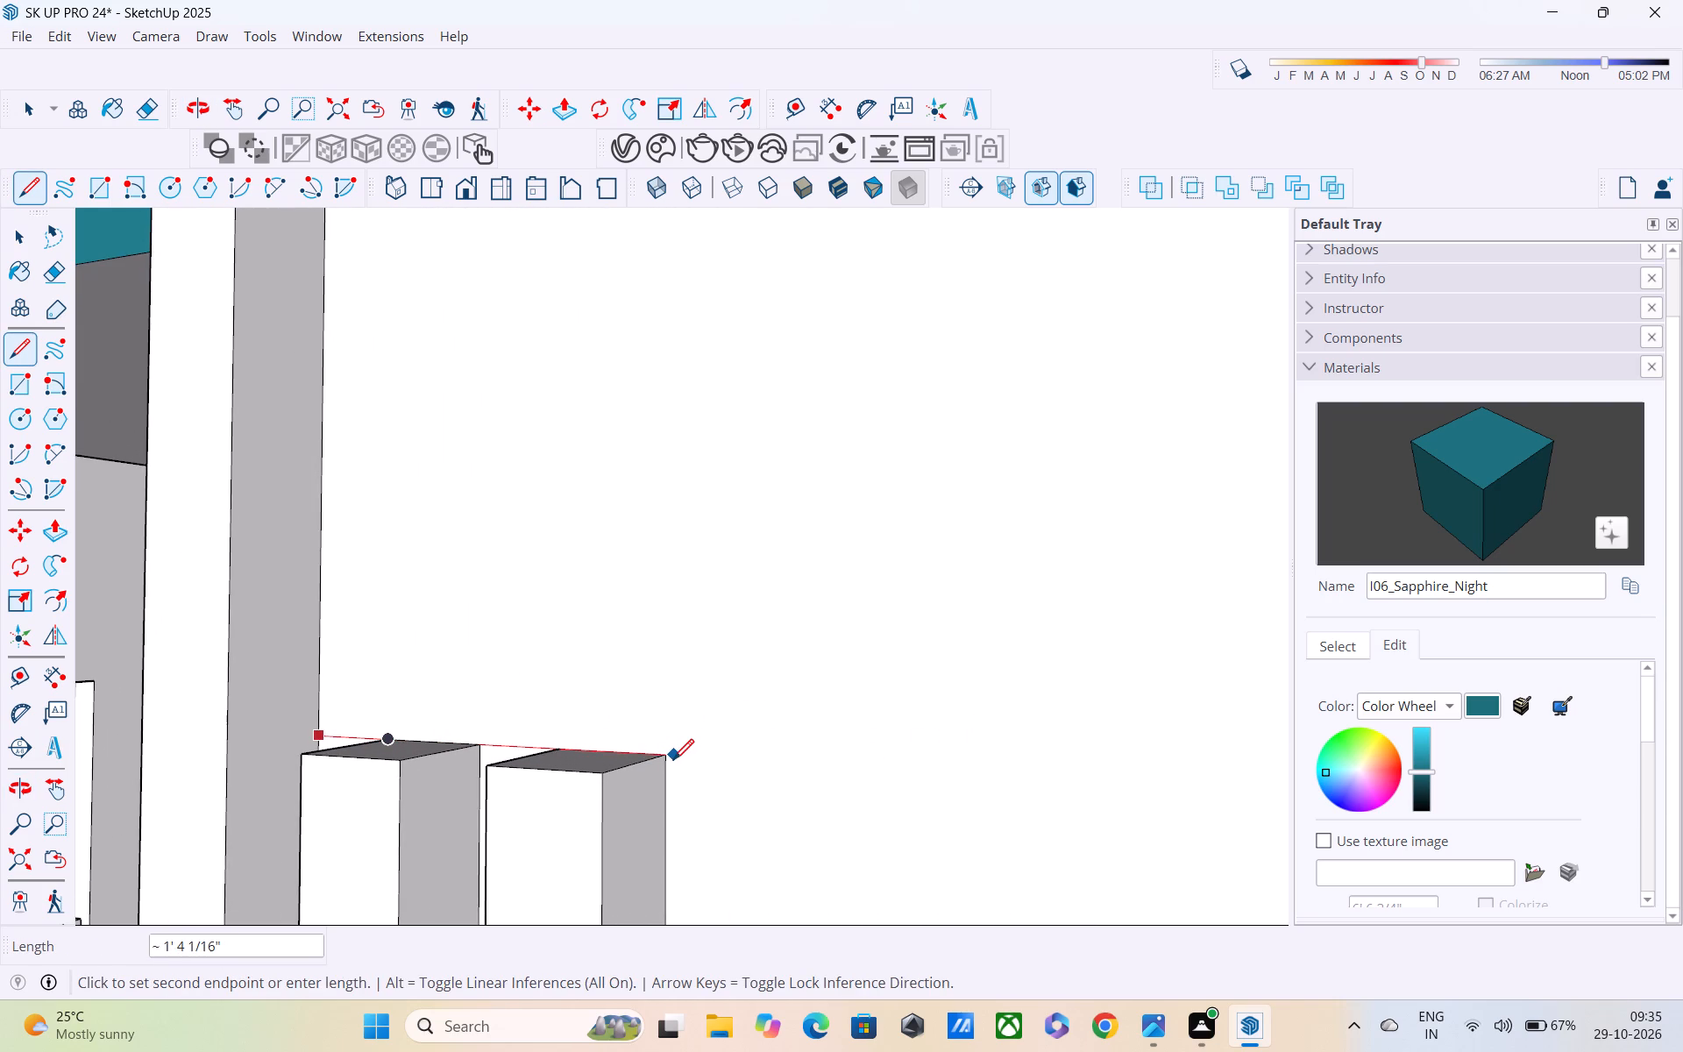
click(663, 760)
Paint the front wall beside the vertical fins, above the horizontal dividing line, with I06_Sapphire_Night.
shift+middle_drag(672, 793, 666, 365)
scroll(680, 502, down, 6)
shift+middle_drag(694, 643, 630, 167)
scroll(636, 433, down, 3)
middle_drag(643, 580, 641, 203)
scroll(660, 578, down, 4)
shift+middle_drag(659, 601, 642, 387)
scroll(642, 439, up, 1)
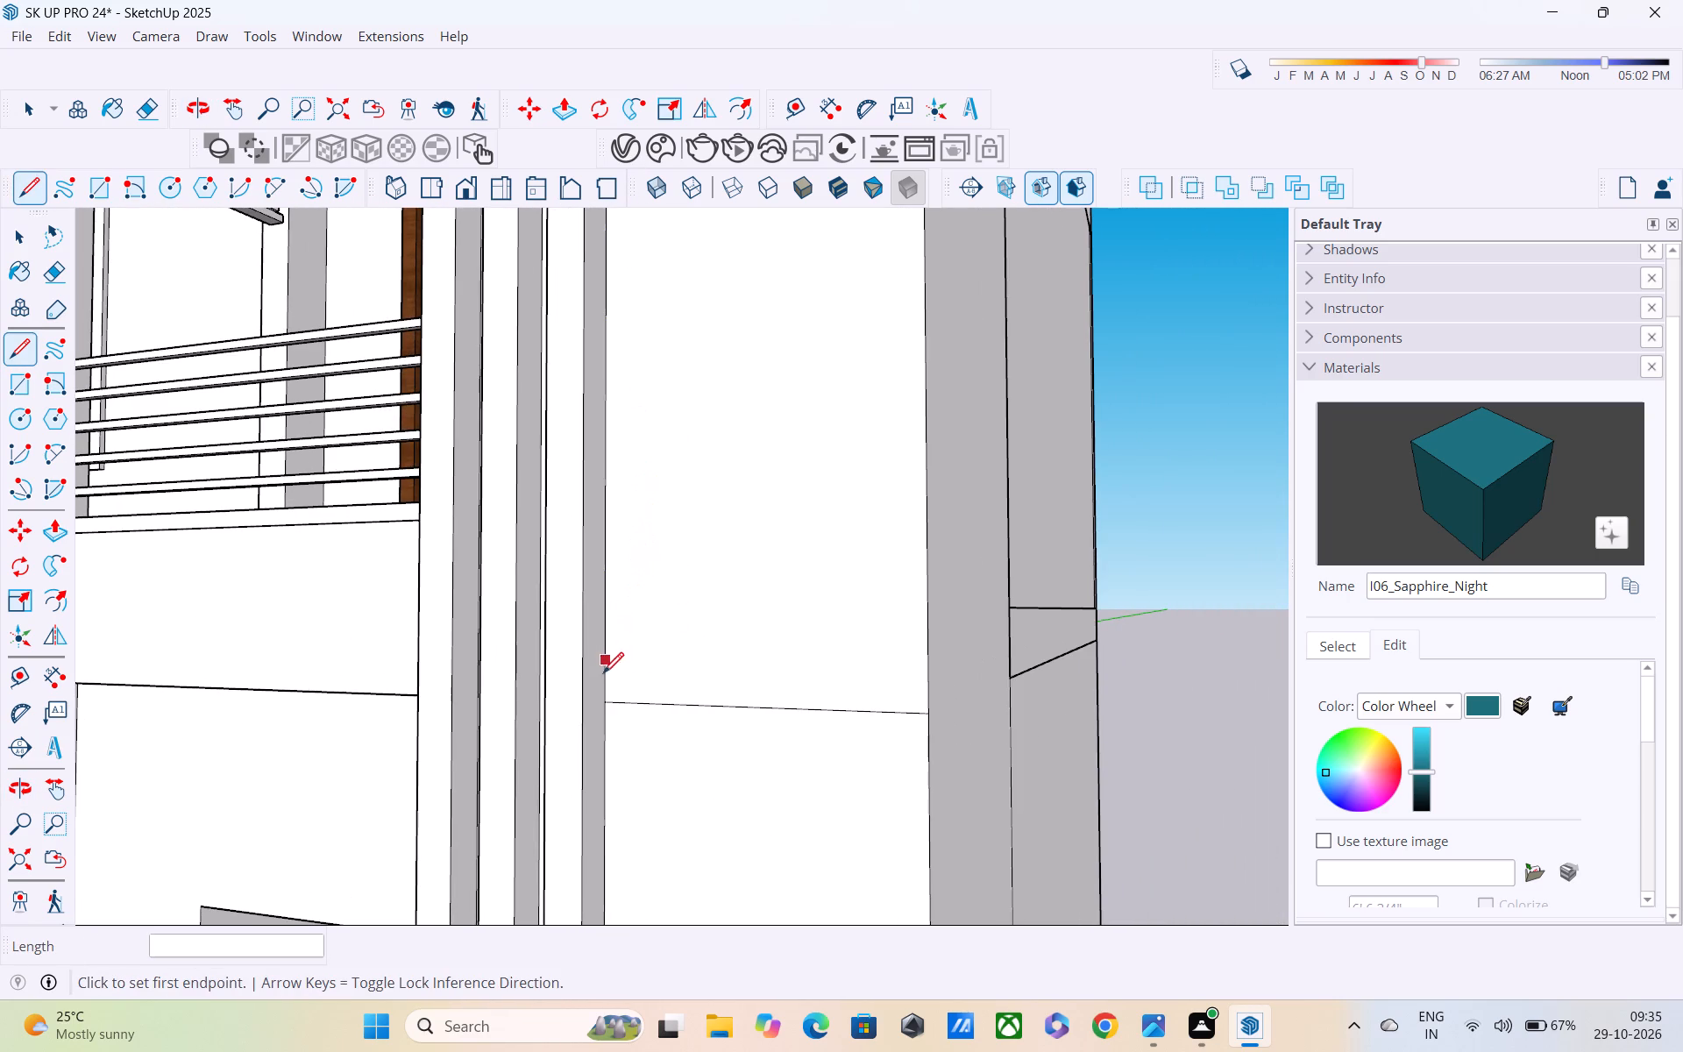
click(602, 701)
key(space)
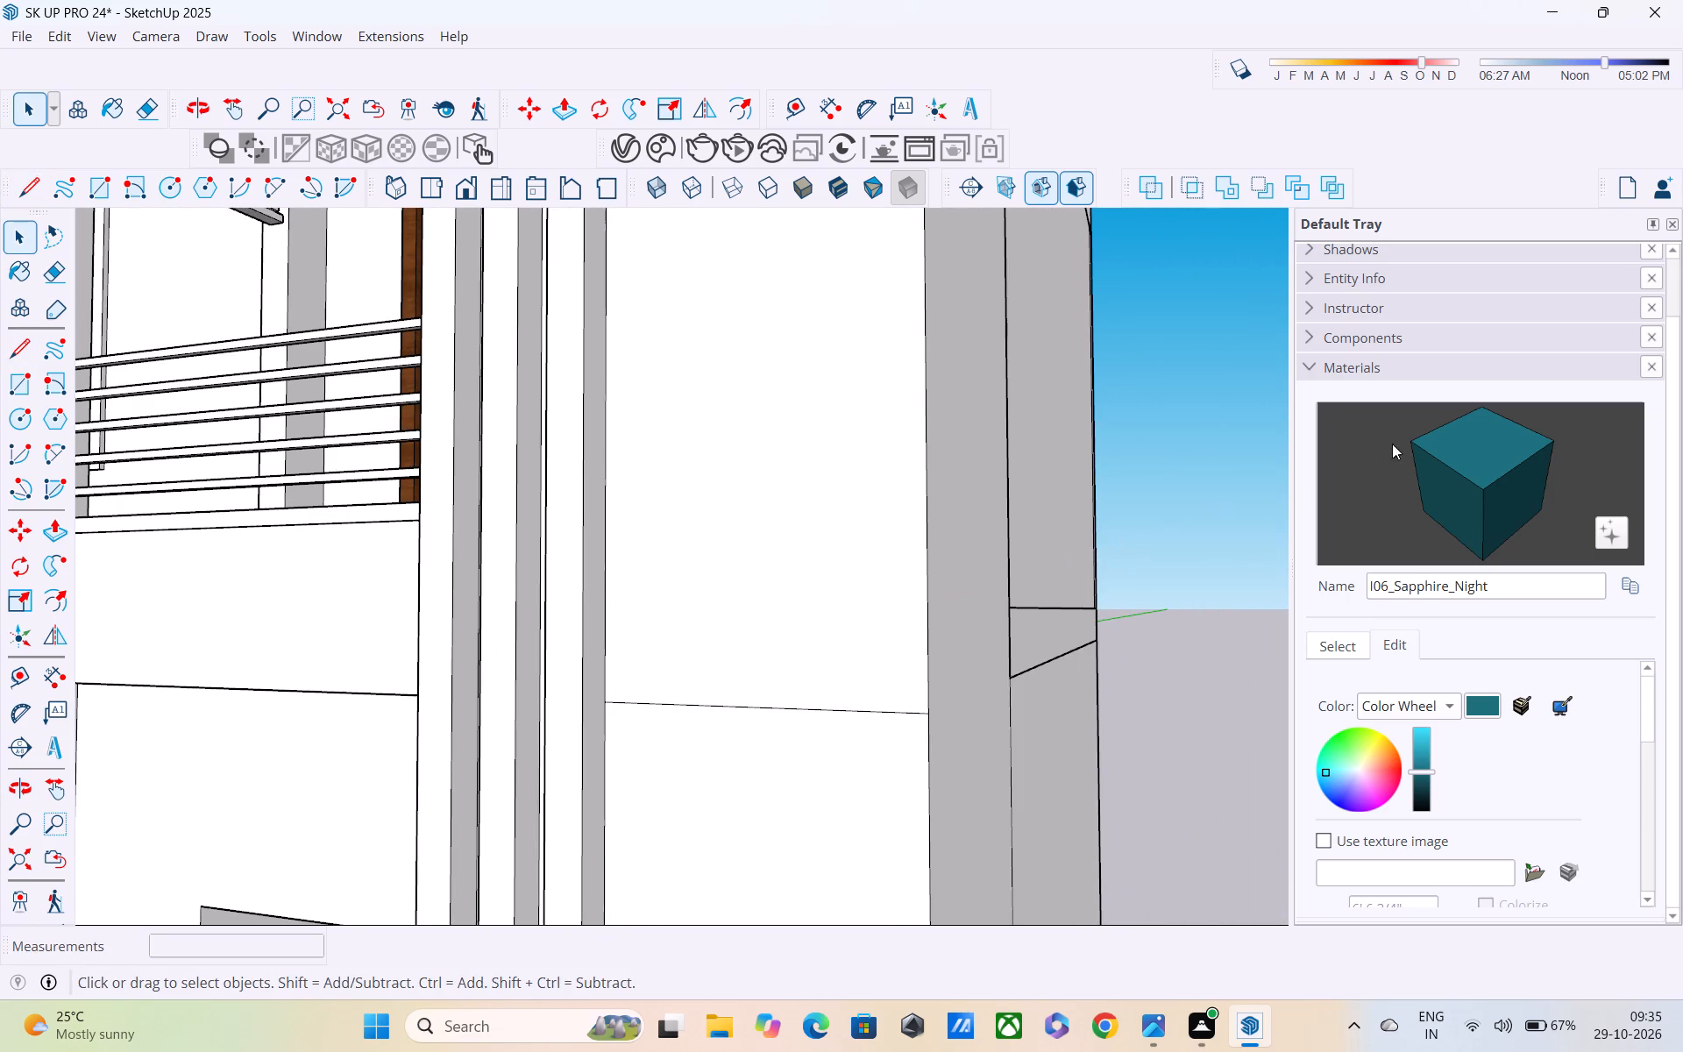
click(1475, 454)
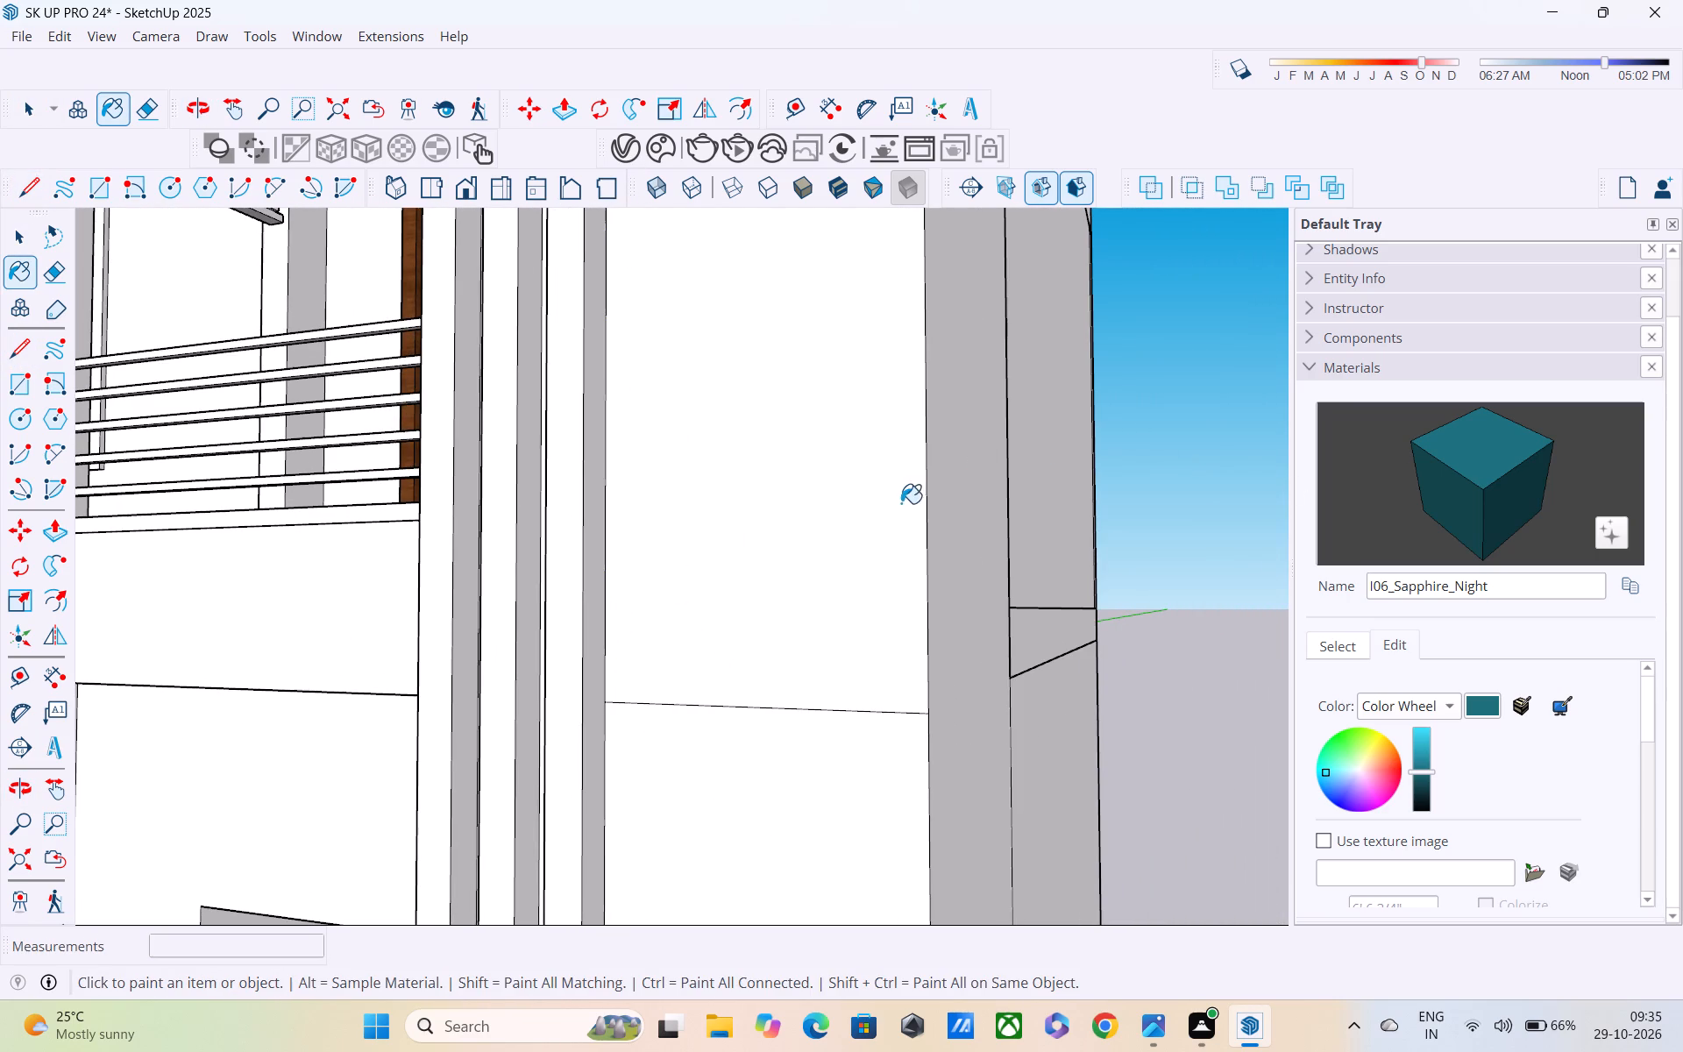
click(875, 485)
Paint the parapet box's outer side faces, next to the terrace railing, with I06_Sapphire_Night.
scroll(856, 472, down, 13)
shift+middle_drag(778, 416, 839, 812)
shift+scroll(839, 812, up, 1)
scroll(832, 720, down, 4)
scroll(778, 530, up, 9)
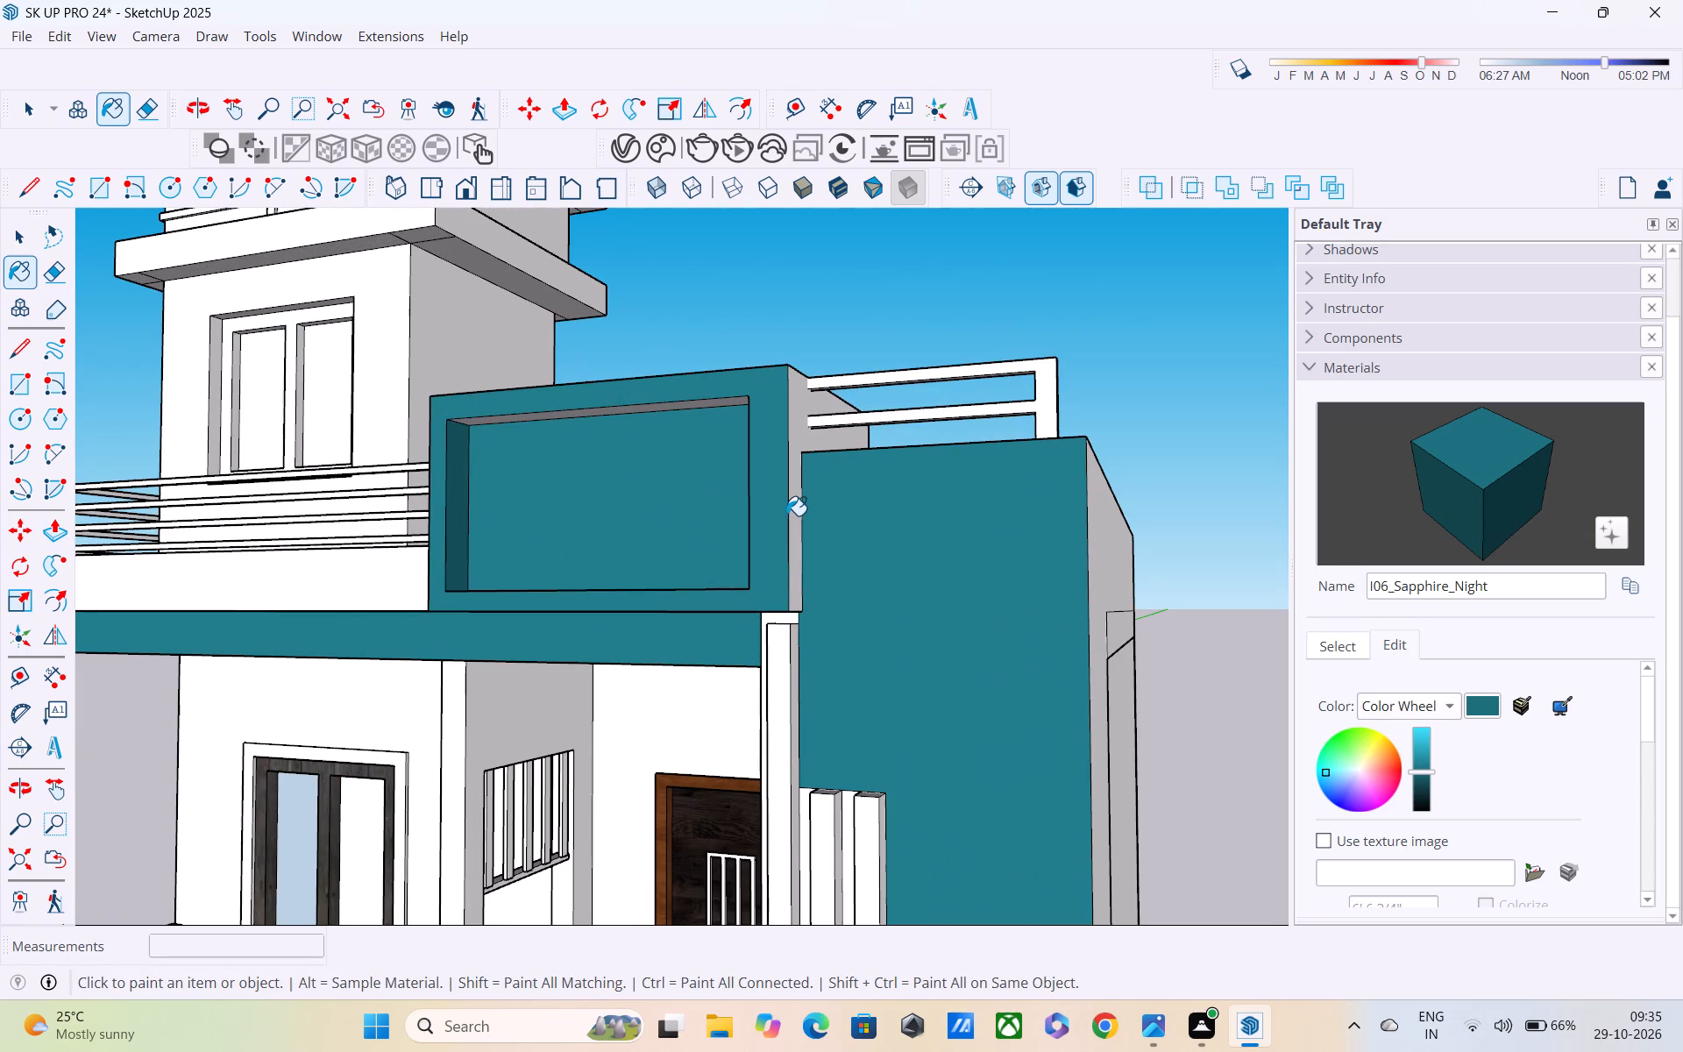
click(786, 515)
click(798, 480)
Paint the underside of the parapet box with I06_Sapphire_Night.
middle_drag(797, 495, 744, 551)
scroll(744, 553, up, 5)
scroll(744, 565, down, 3)
middle_drag(746, 640, 920, 518)
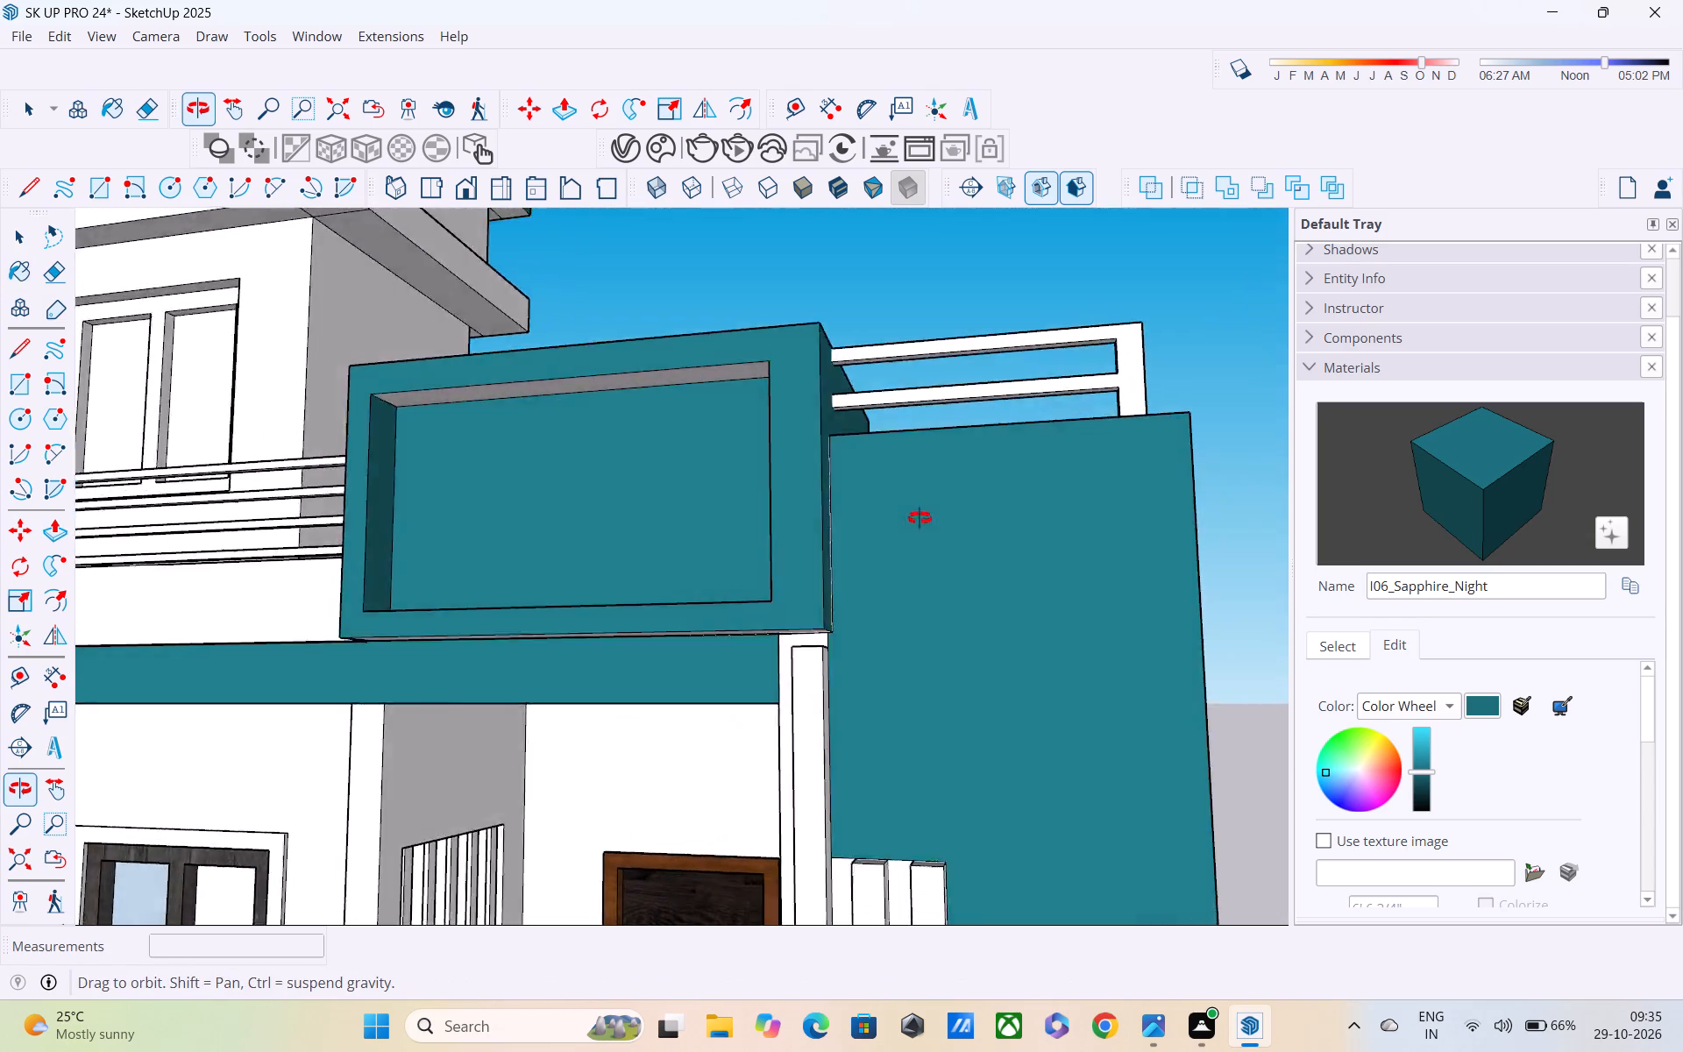
middle_drag(920, 518, 985, 487)
scroll(938, 630, up, 4)
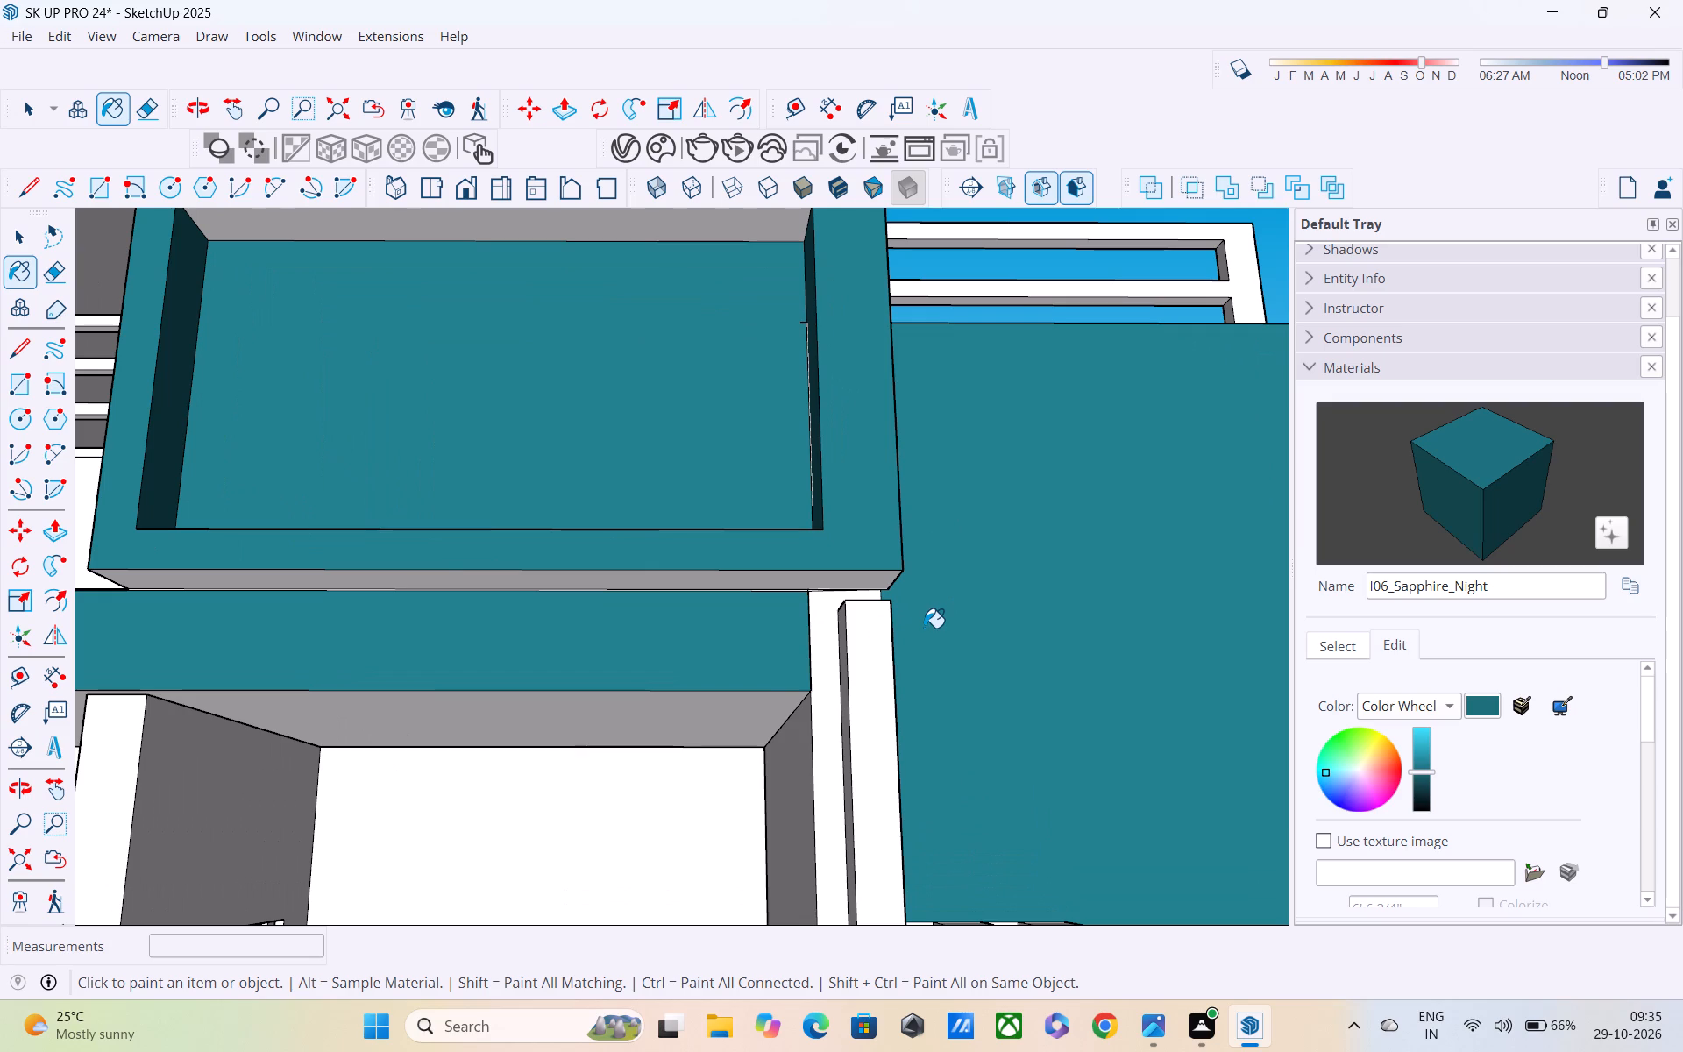
middle_drag(814, 590, 811, 494)
scroll(811, 473, up, 1)
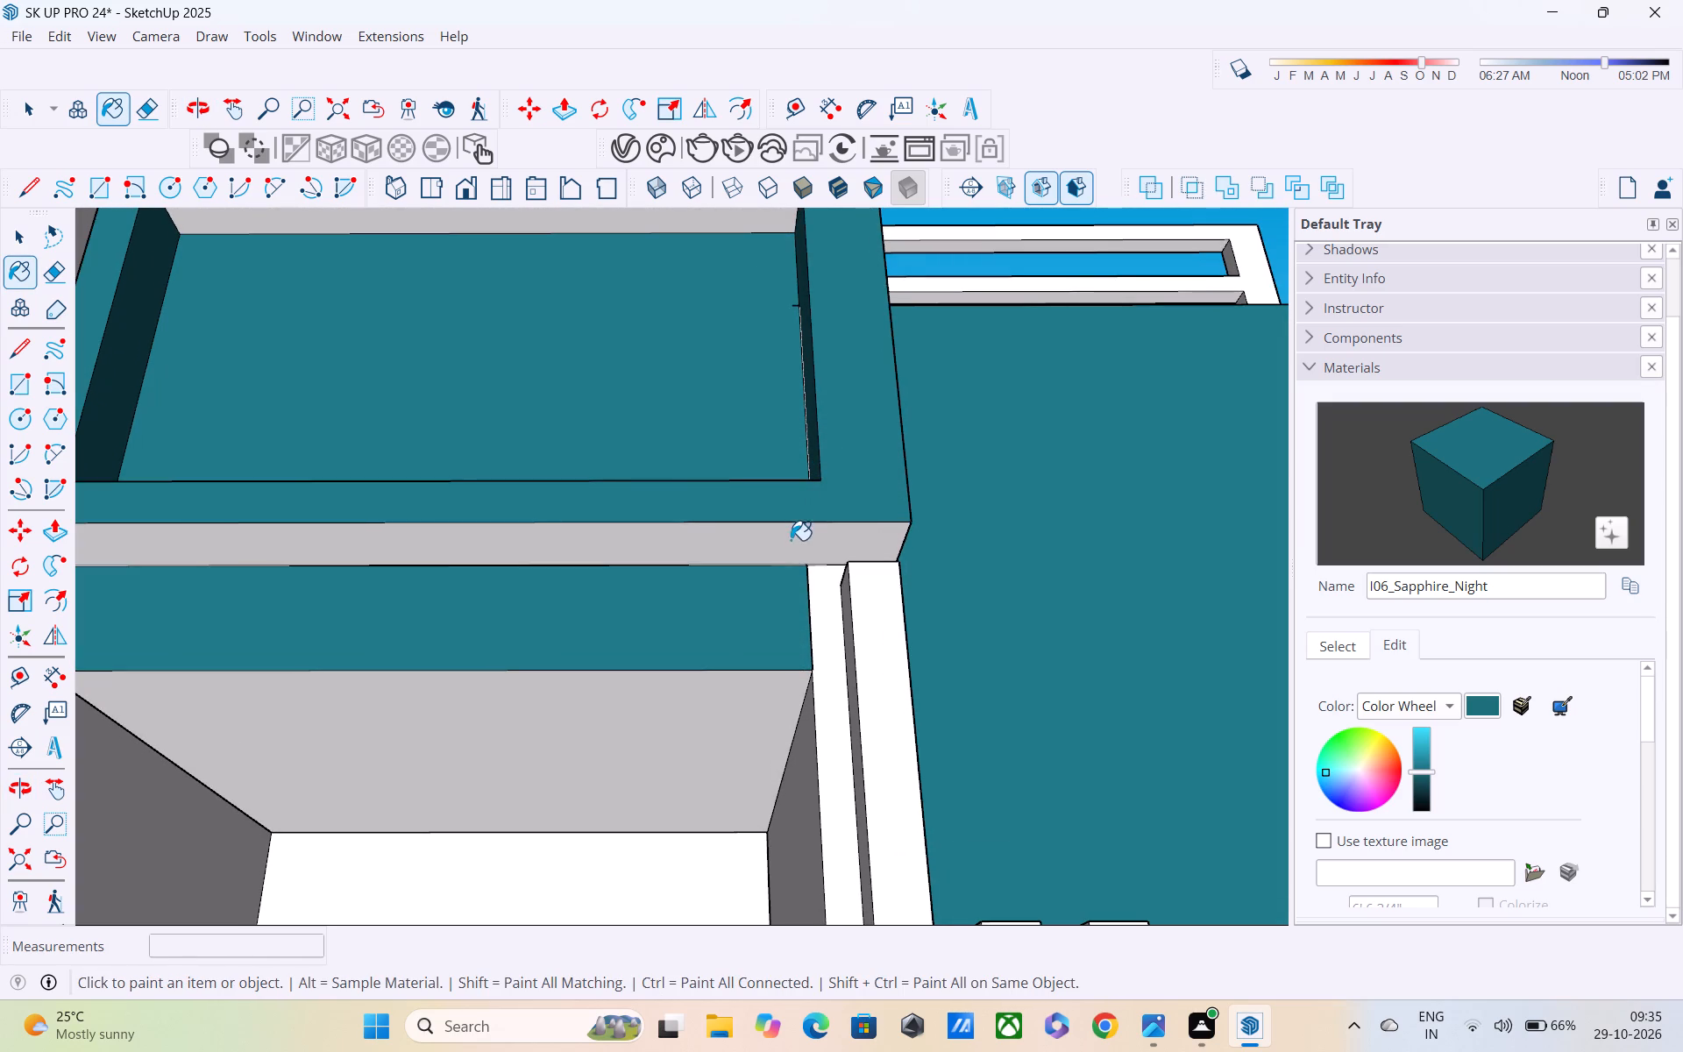
click(791, 540)
Examine the painted front elevation from below, from the side and from the front.
scroll(787, 569, down, 3)
middle_drag(742, 560, 700, 476)
scroll(700, 470, up, 1)
scroll(696, 459, down, 11)
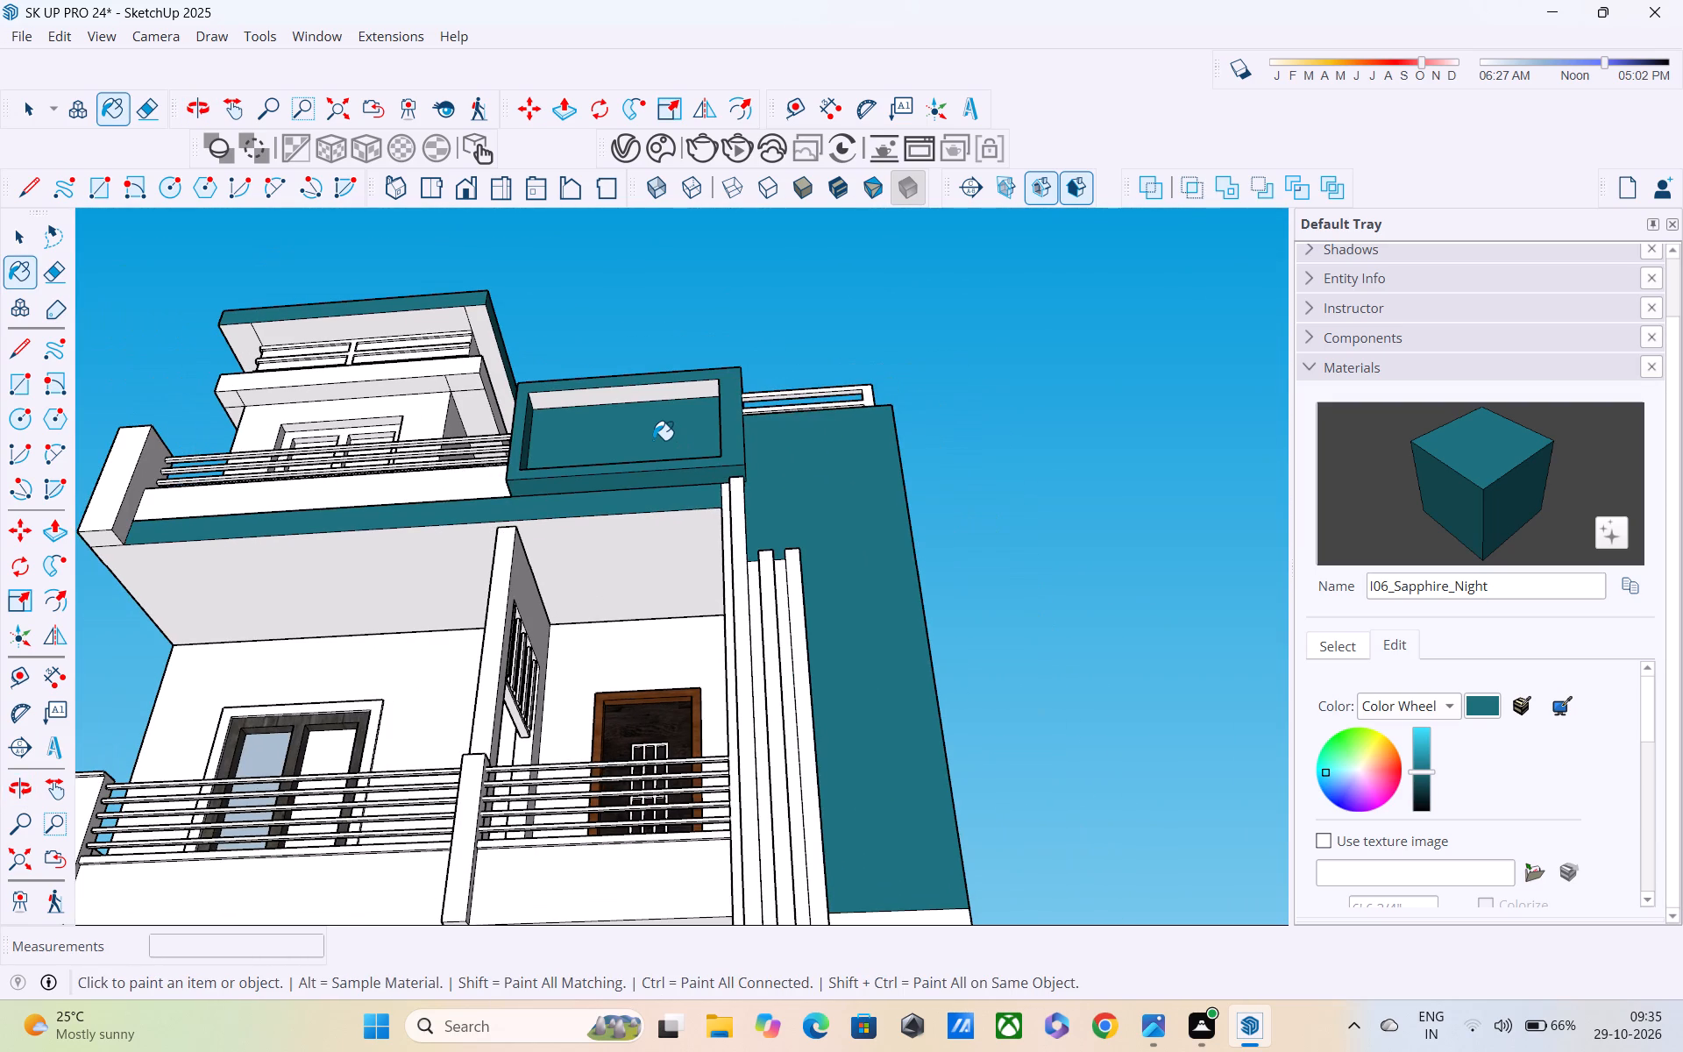
middle_drag(614, 522, 254, 678)
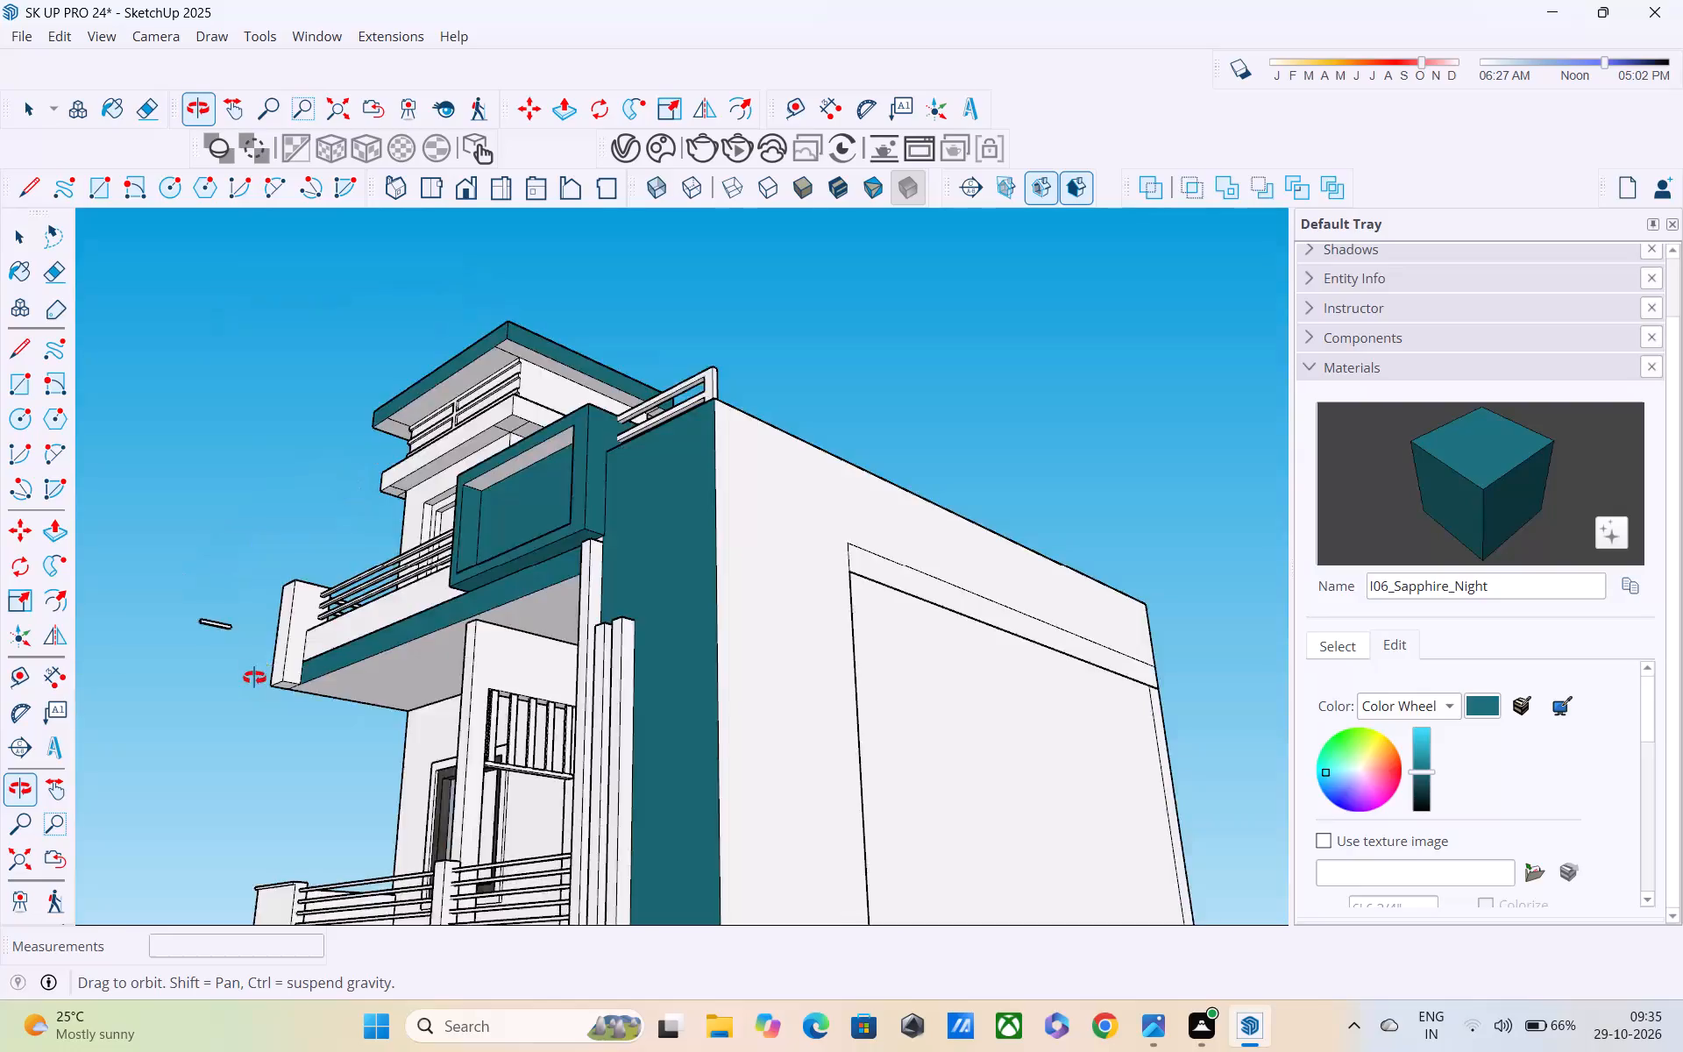
middle_drag(254, 678, 926, 653)
scroll(899, 637, down, 3)
middle_drag(898, 638, 735, 579)
scroll(715, 560, down, 3)
middle_drag(714, 561, 698, 668)
scroll(744, 508, up, 3)
scroll(744, 508, down, 3)
key(space)
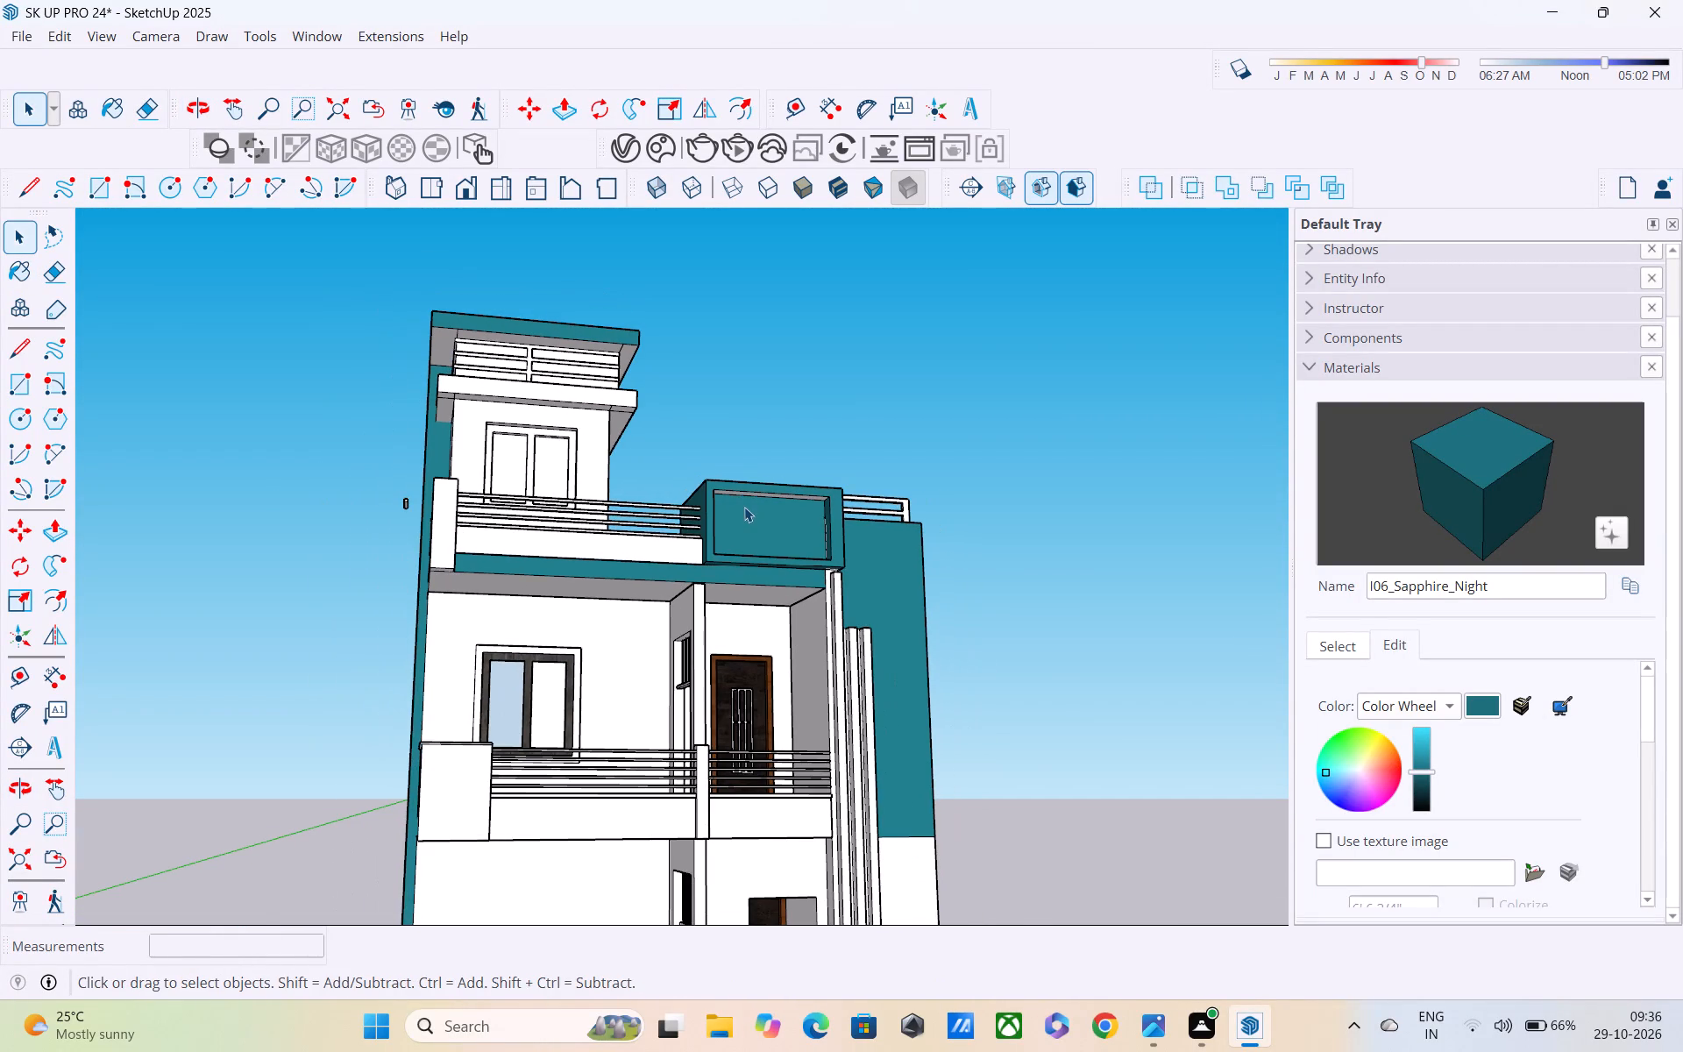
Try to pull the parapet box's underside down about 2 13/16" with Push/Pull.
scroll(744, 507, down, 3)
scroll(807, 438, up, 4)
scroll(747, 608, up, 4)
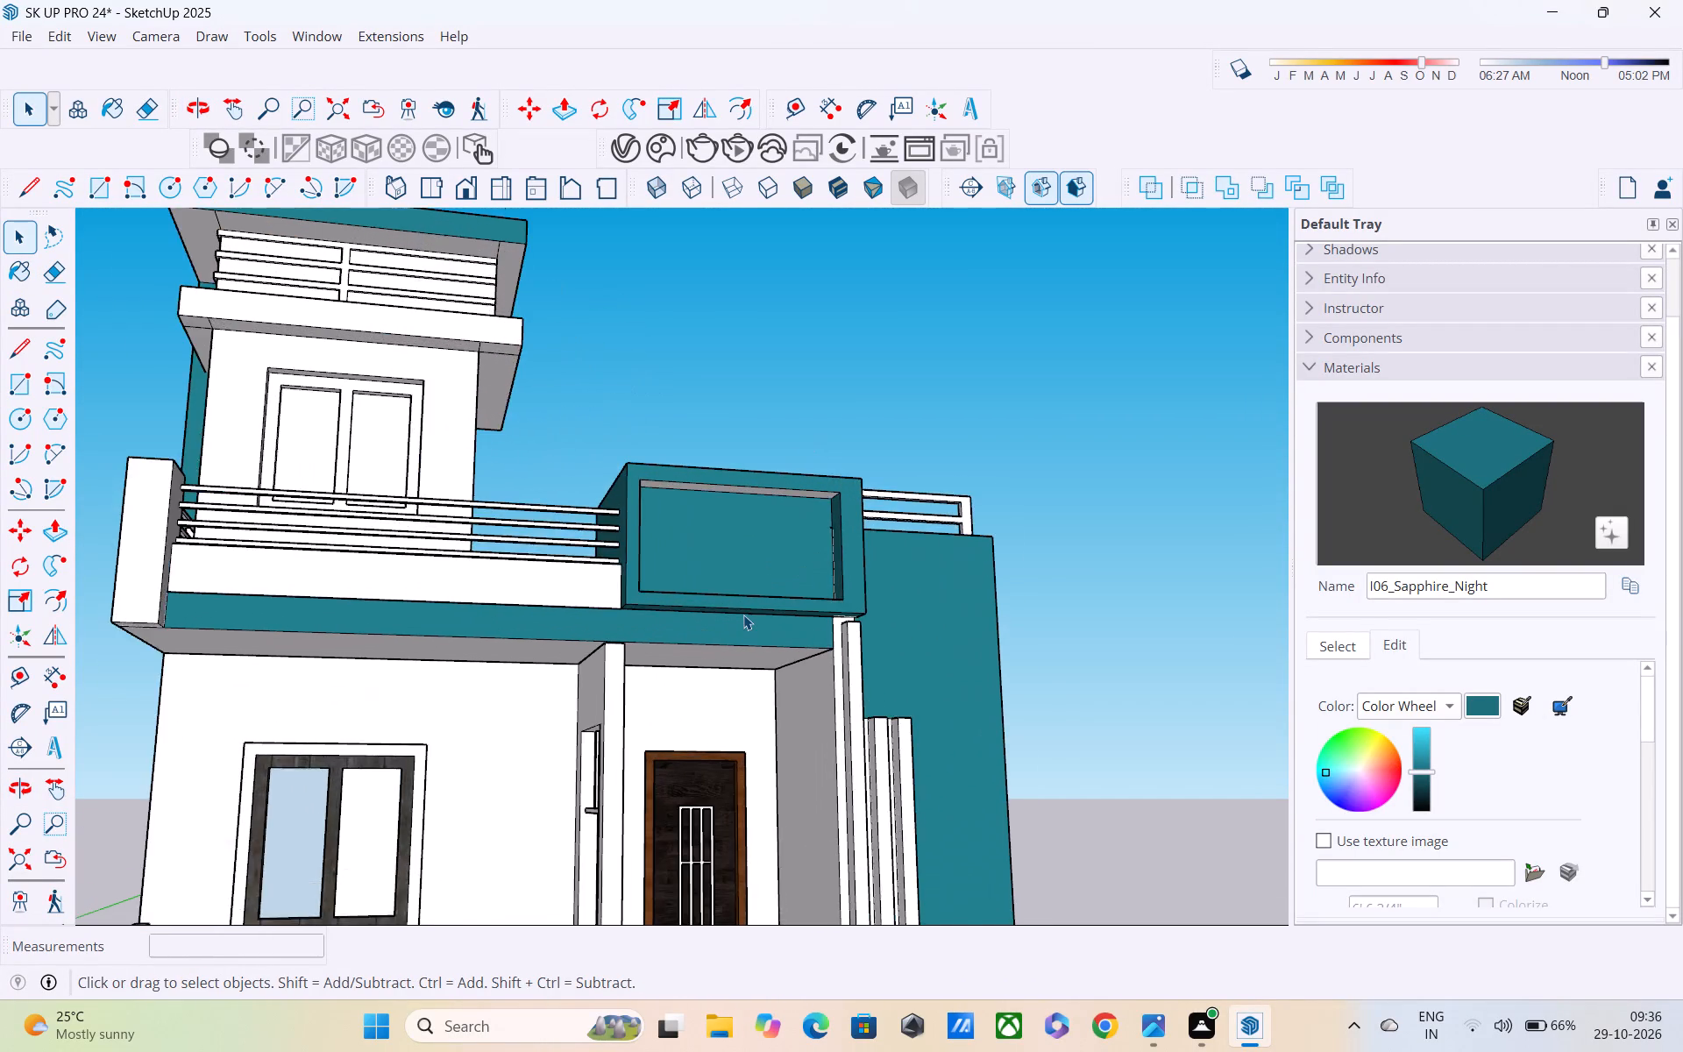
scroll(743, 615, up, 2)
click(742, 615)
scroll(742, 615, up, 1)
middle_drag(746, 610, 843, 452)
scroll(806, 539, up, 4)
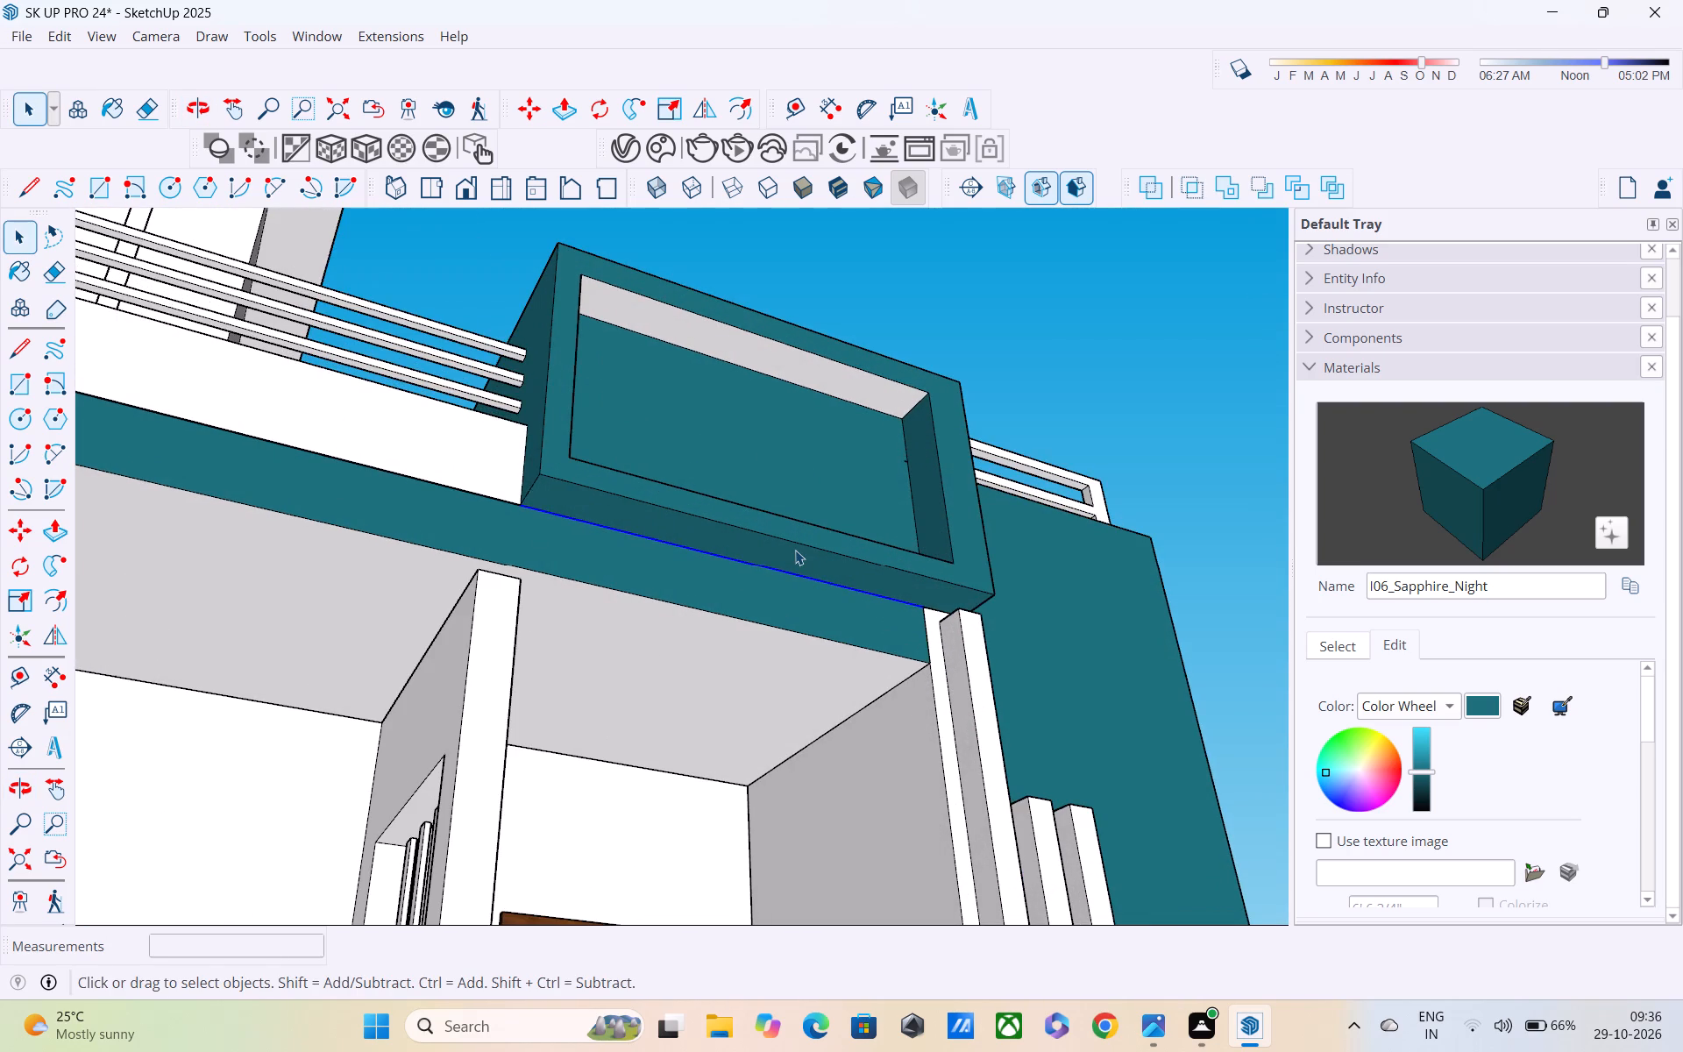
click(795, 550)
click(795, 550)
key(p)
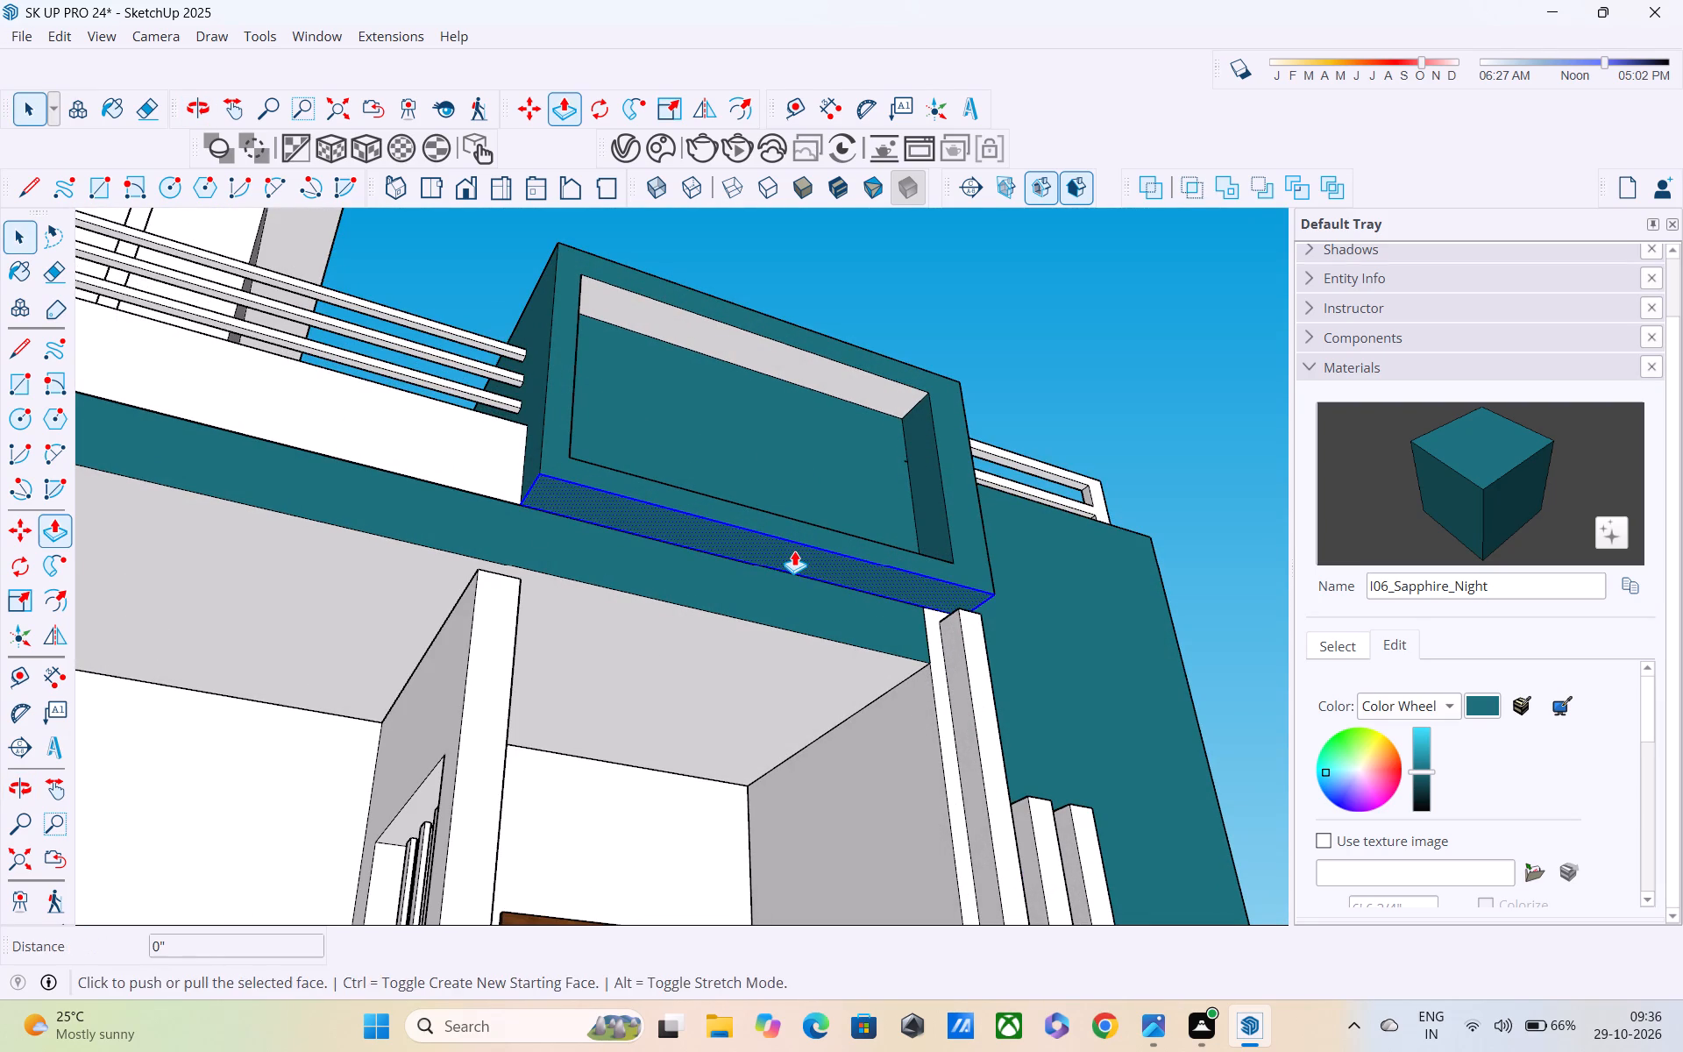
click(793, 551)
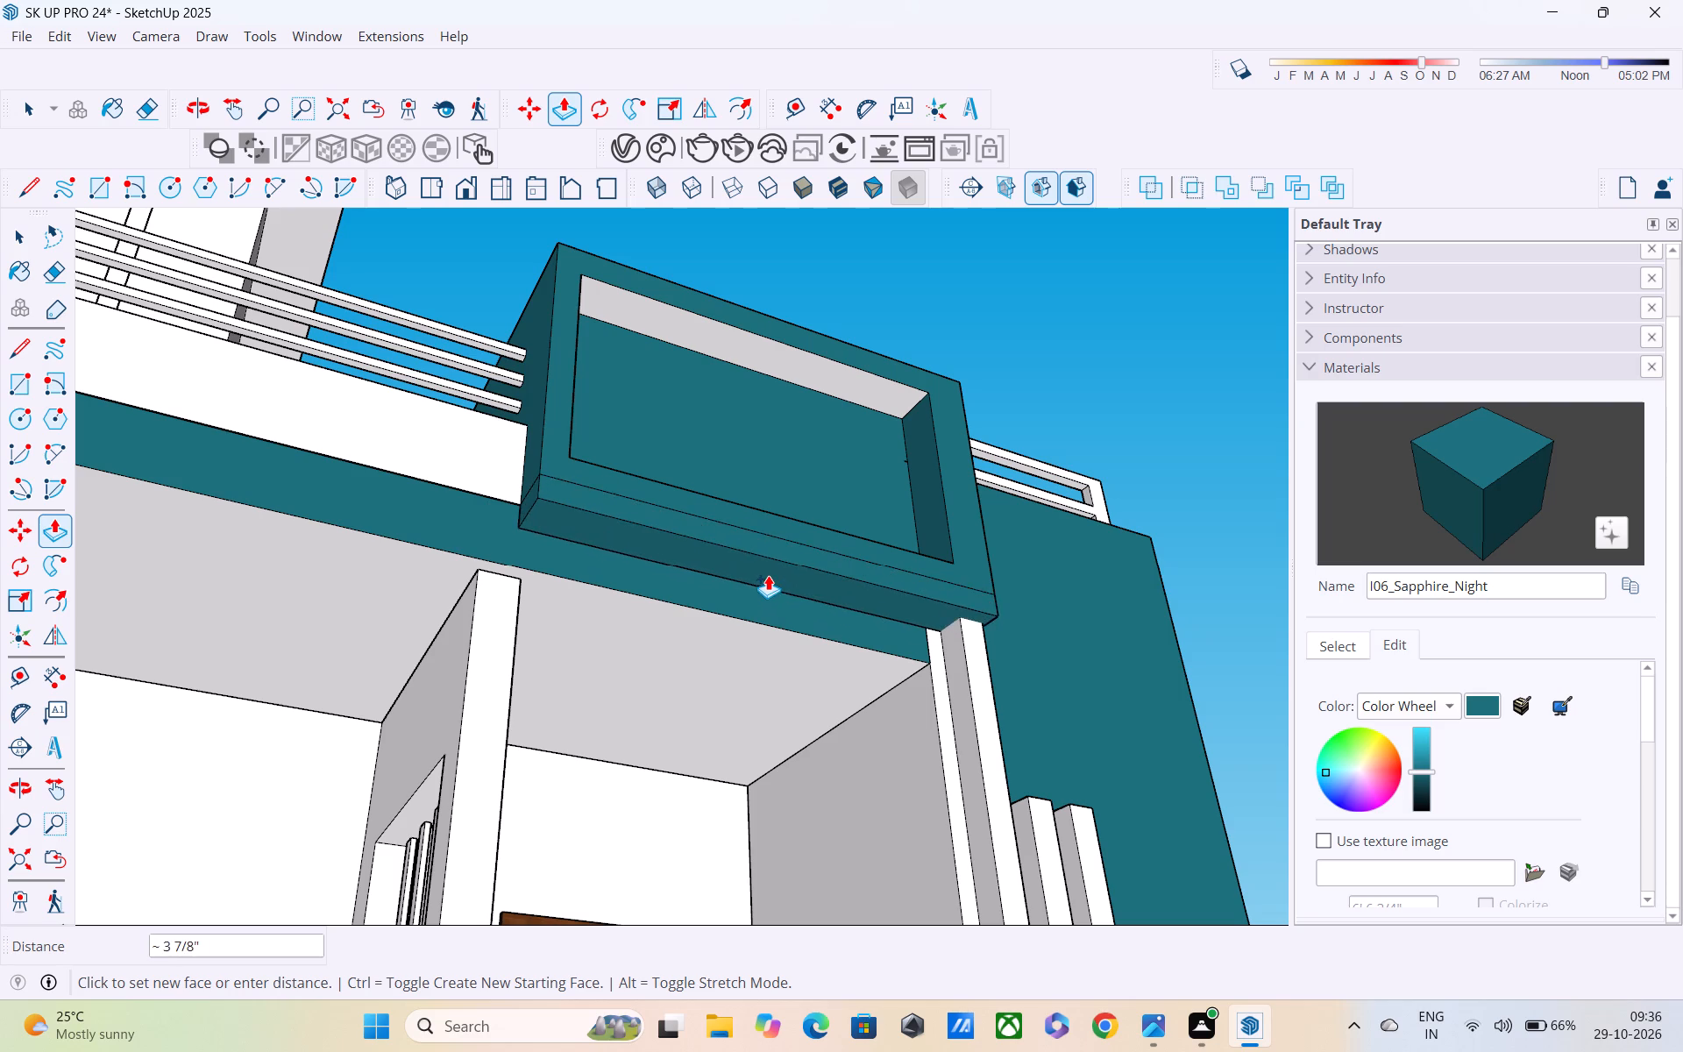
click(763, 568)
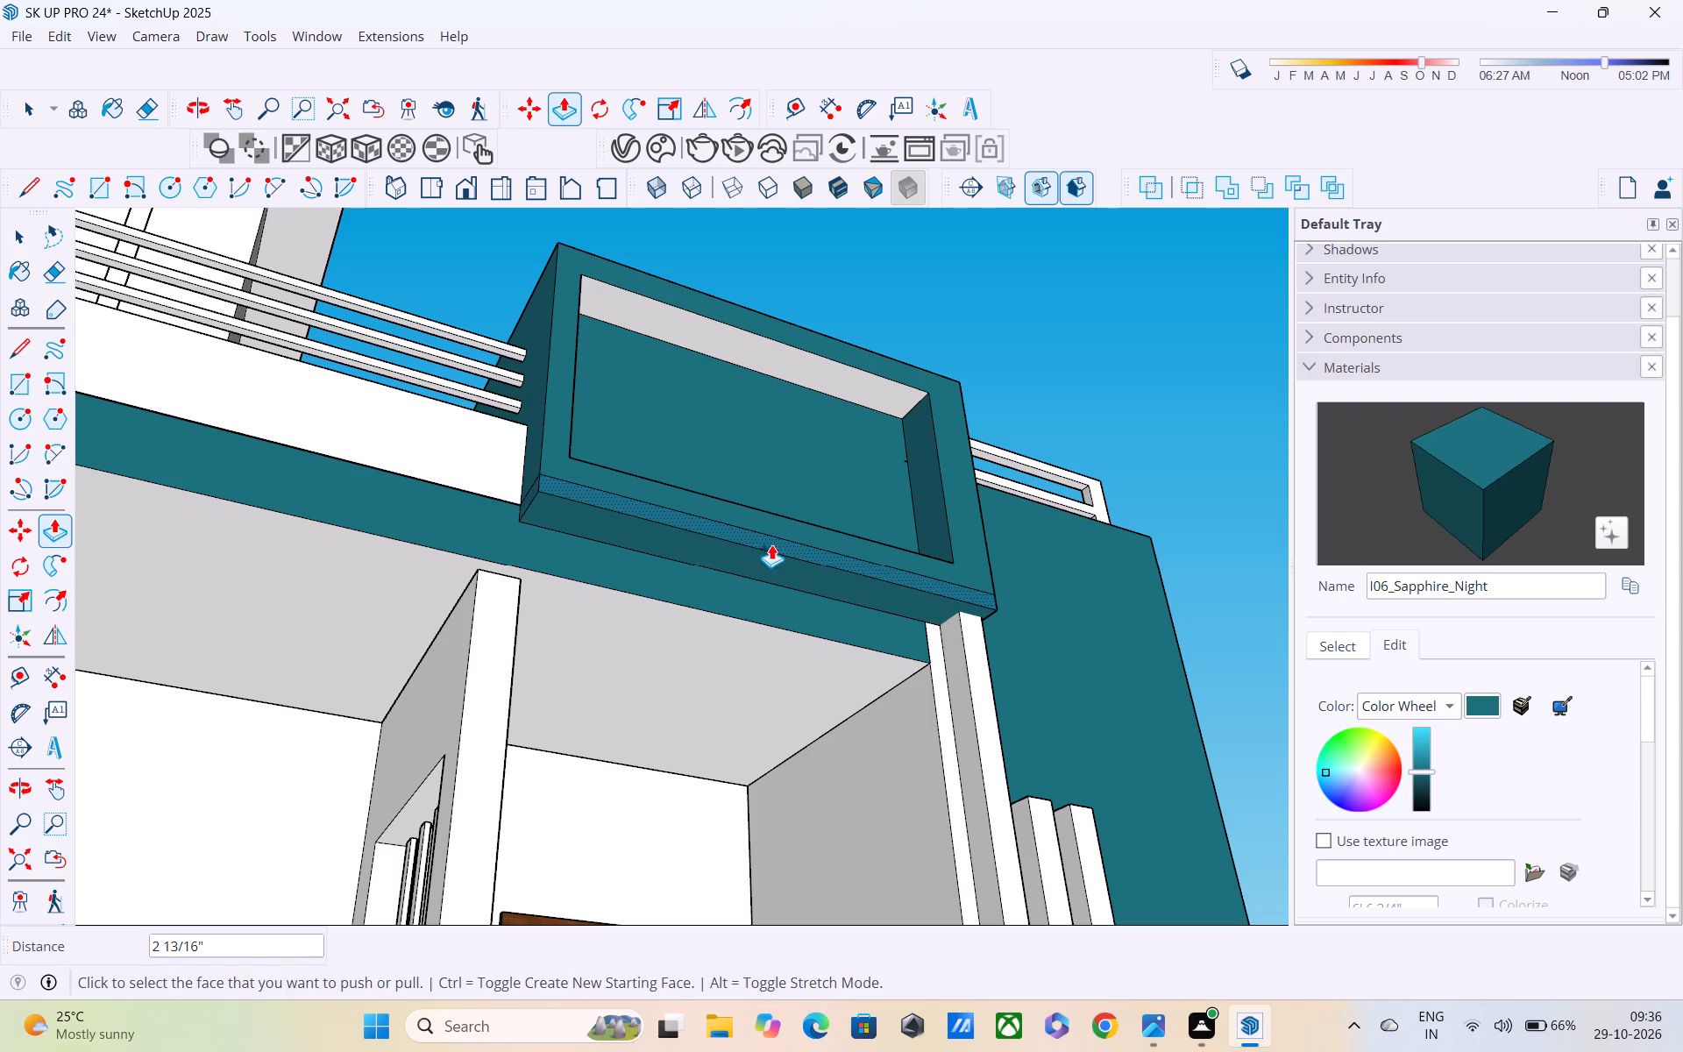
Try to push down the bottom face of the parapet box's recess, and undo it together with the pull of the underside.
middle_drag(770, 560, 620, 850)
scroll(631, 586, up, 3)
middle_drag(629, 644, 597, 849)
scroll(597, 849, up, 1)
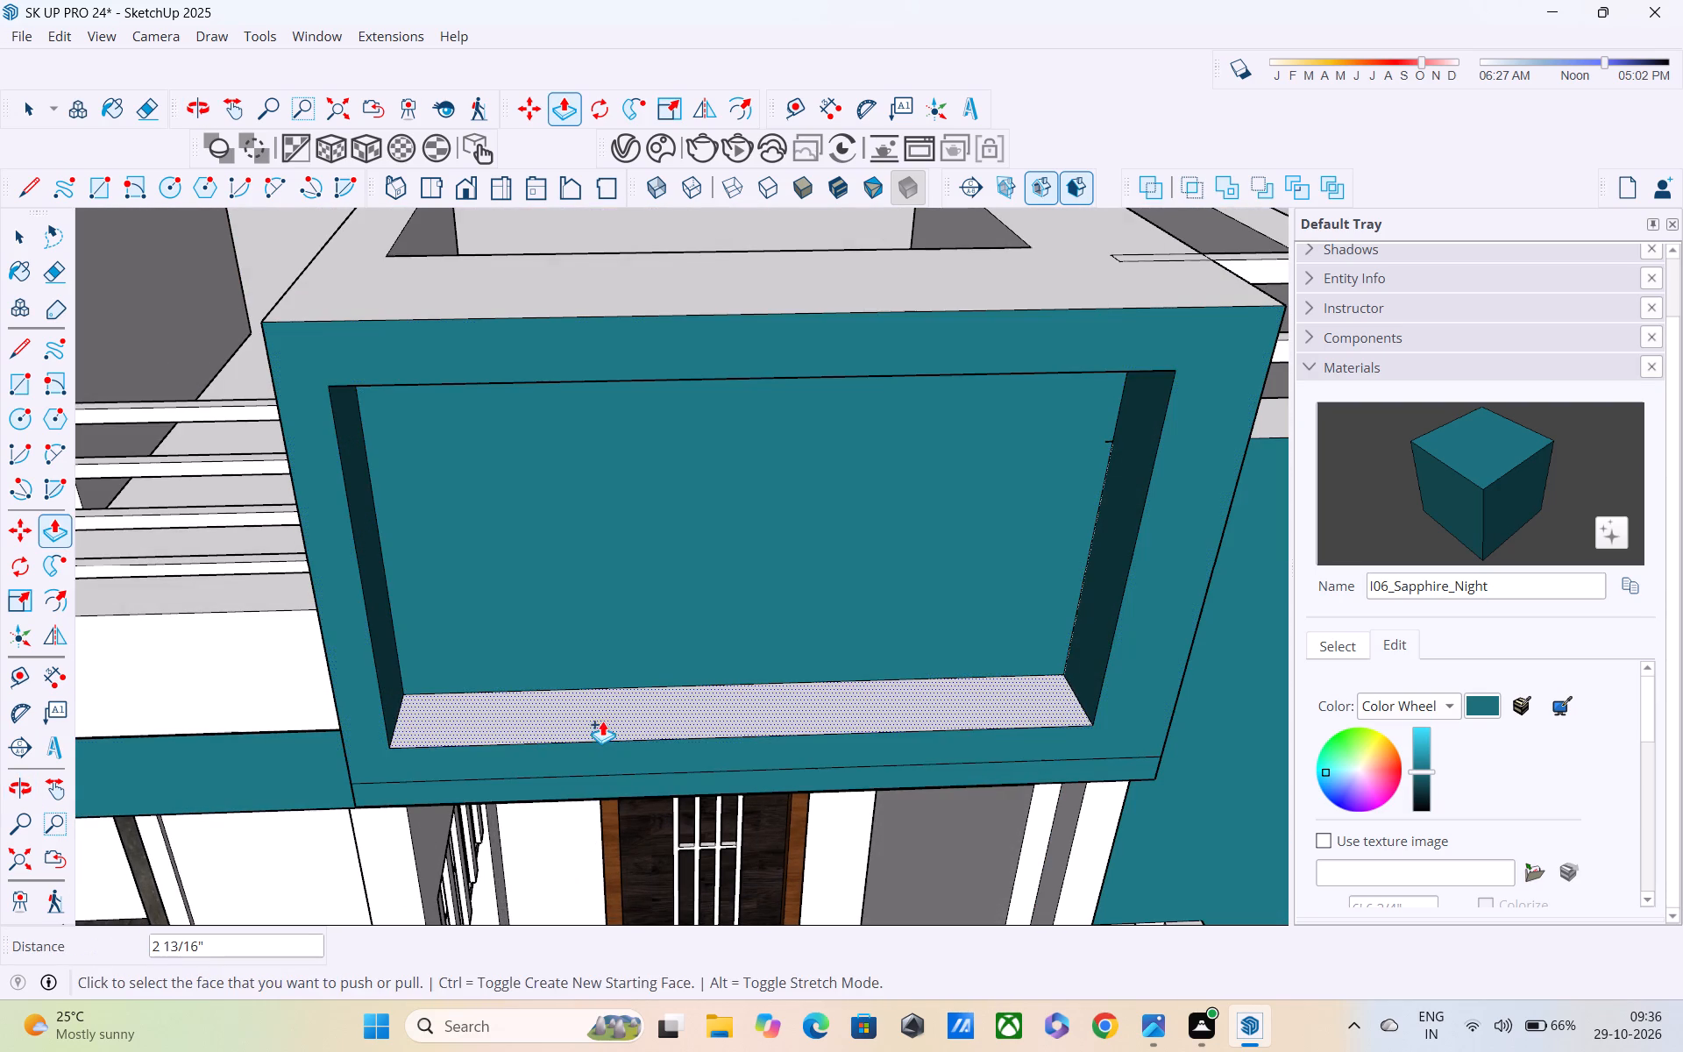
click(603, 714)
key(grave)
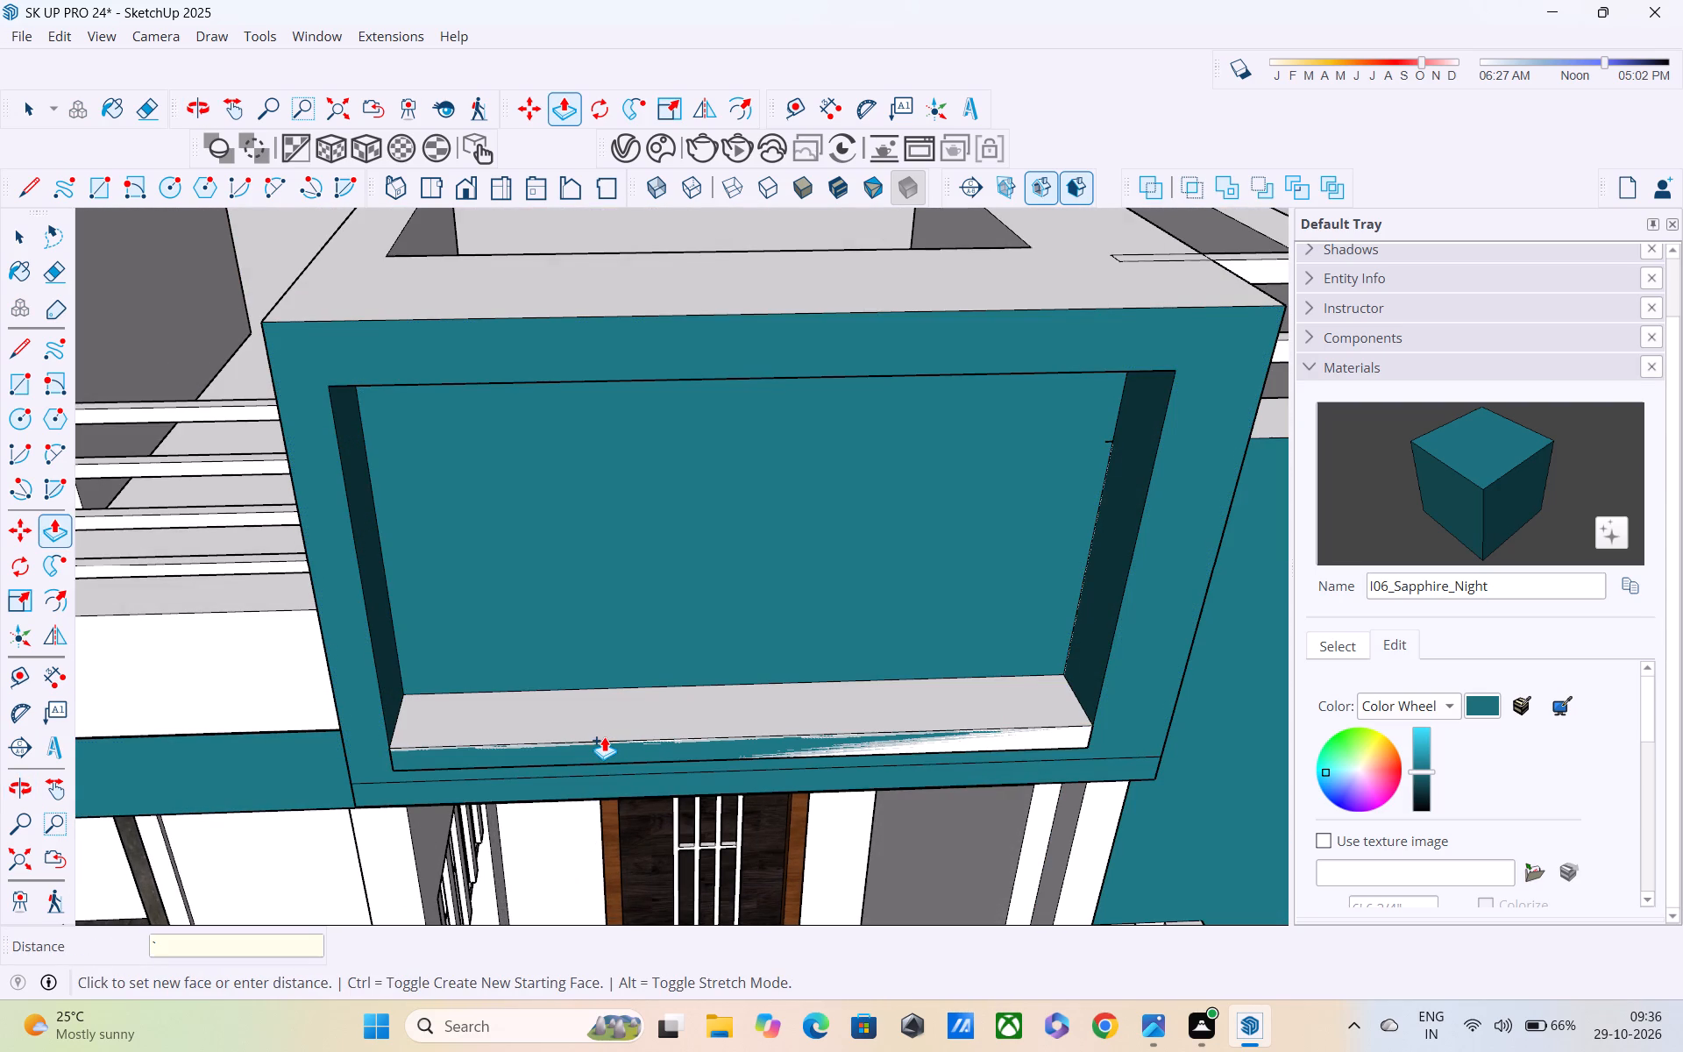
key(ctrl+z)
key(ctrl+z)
Paint the upper inner face of the parapet box's recess with I06_Sapphire_Night.
middle_drag(602, 748, 607, 677)
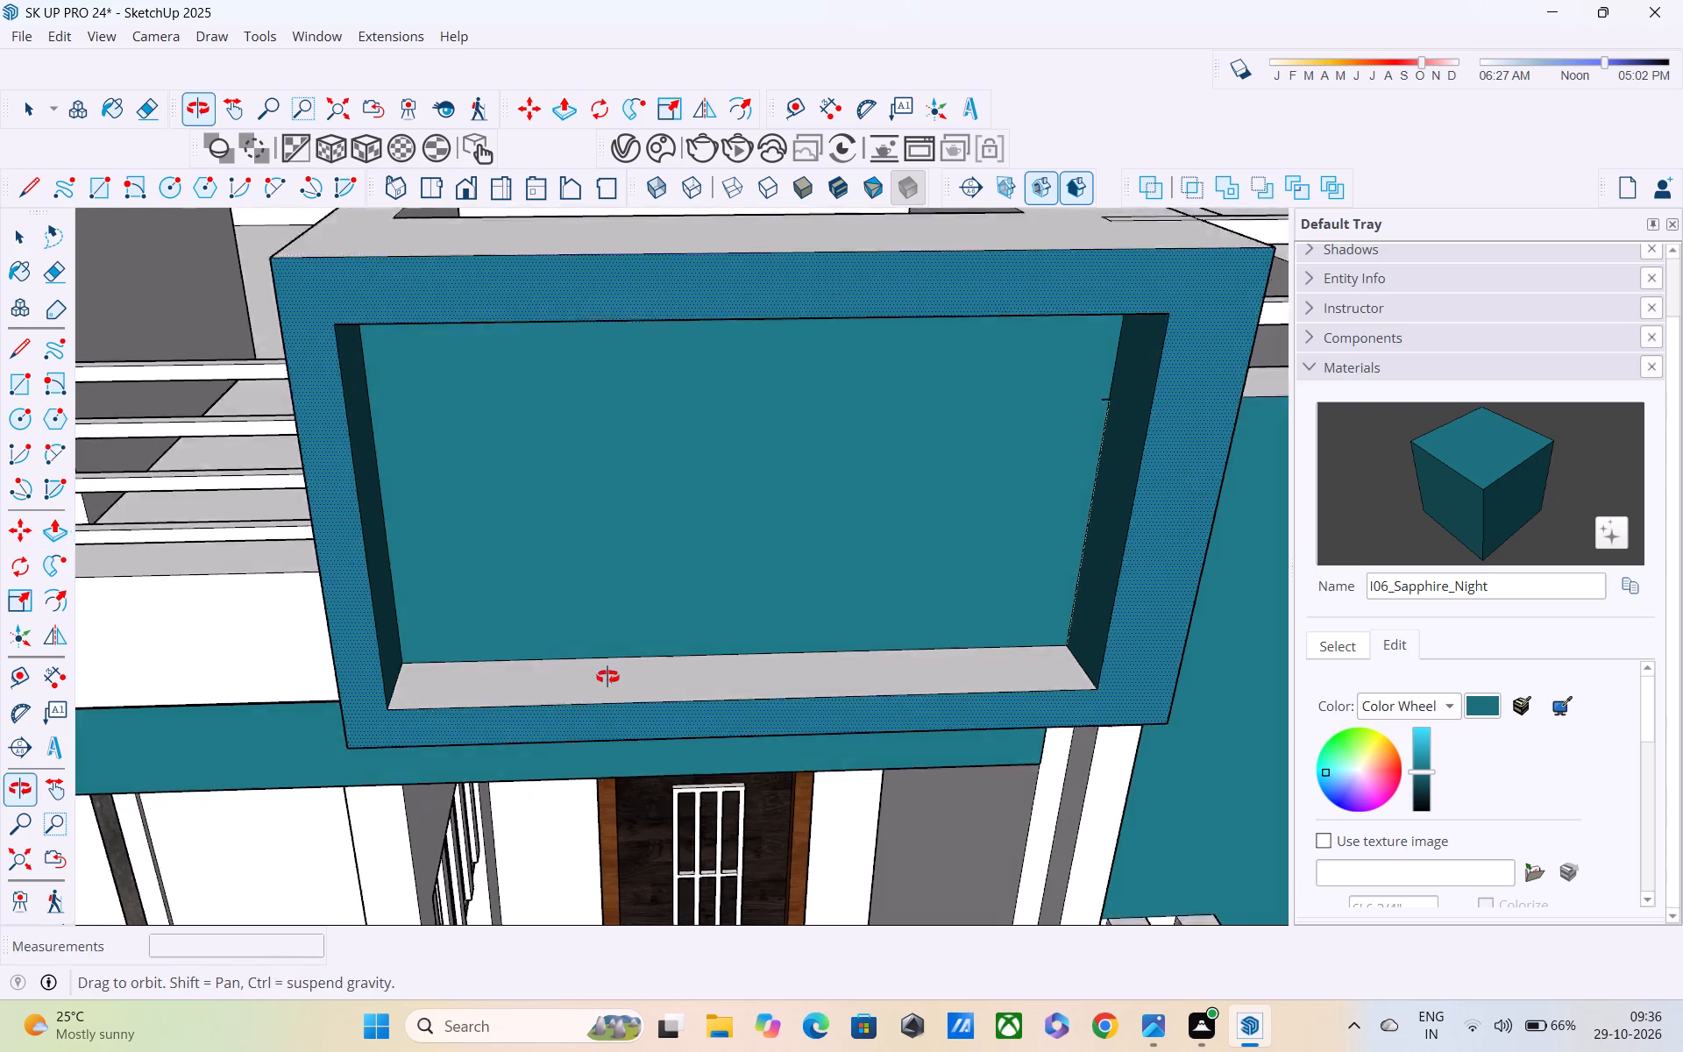
middle_drag(607, 677, 613, 478)
scroll(614, 470, down, 6)
key(space)
scroll(991, 426, down, 5)
middle_drag(1119, 487, 1030, 501)
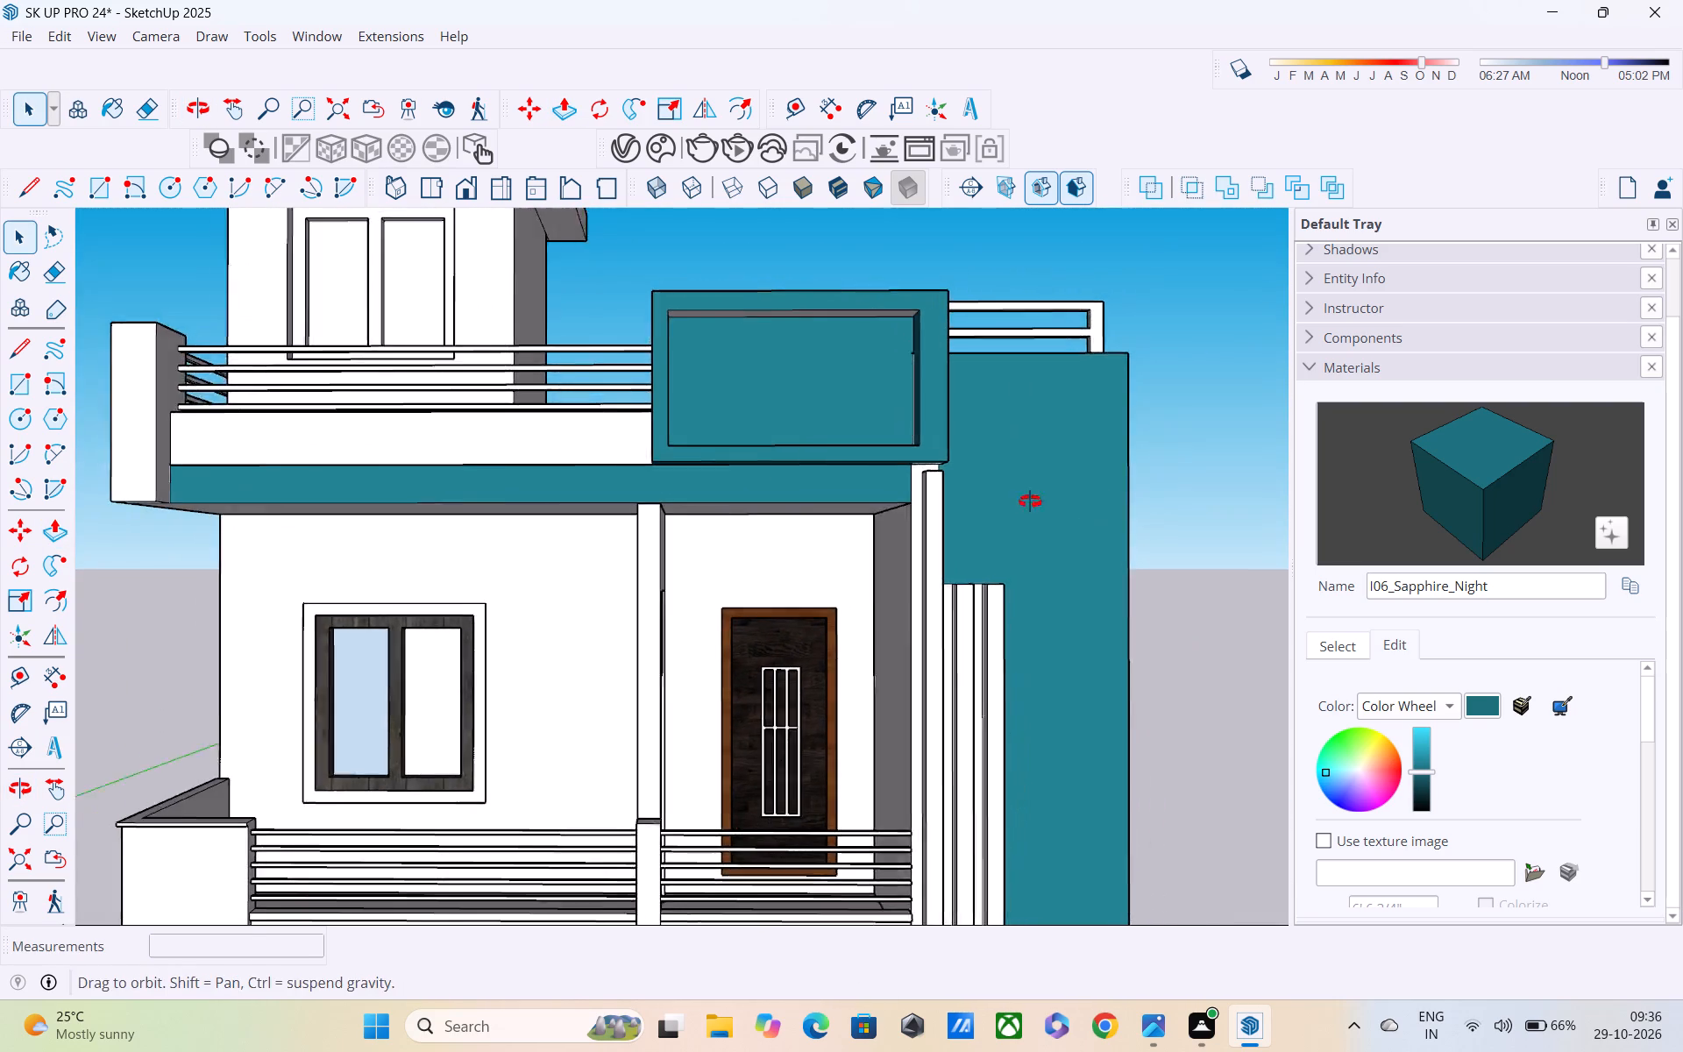
middle_drag(1030, 501, 976, 495)
key(space)
scroll(792, 327, up, 3)
click(1507, 443)
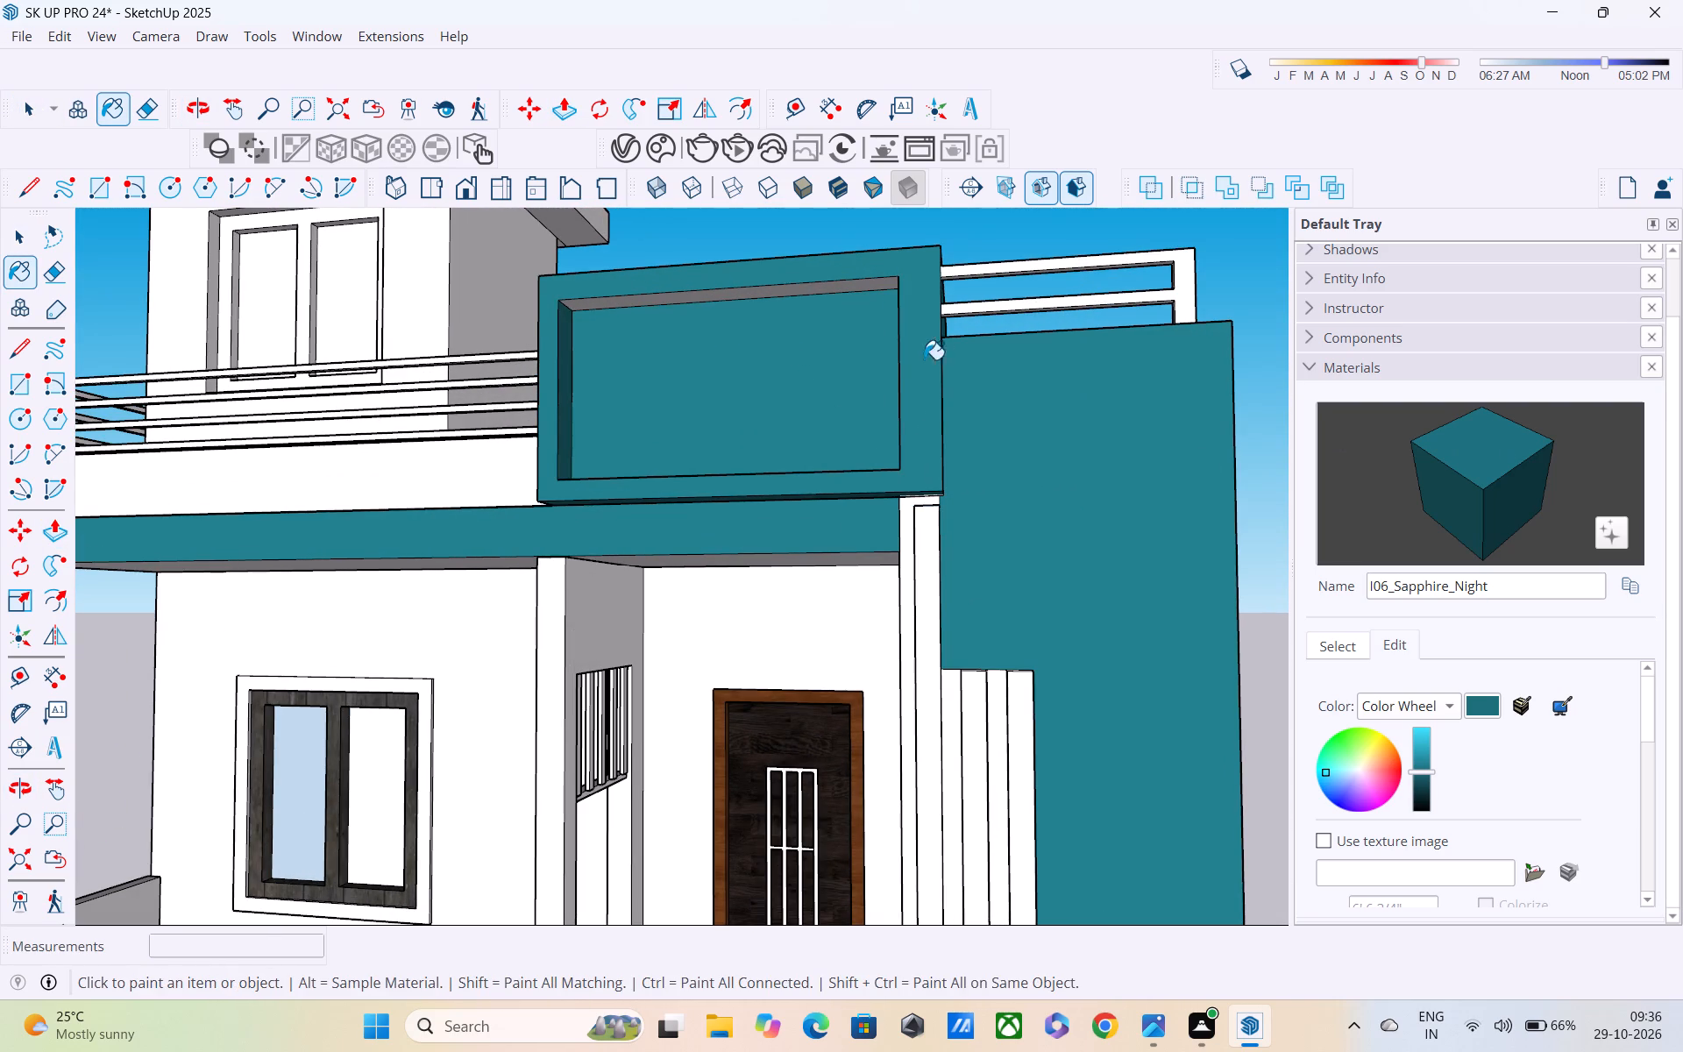
scroll(922, 359, up, 3)
middle_drag(814, 309, 796, 177)
shift+middle_drag(756, 335, 755, 494)
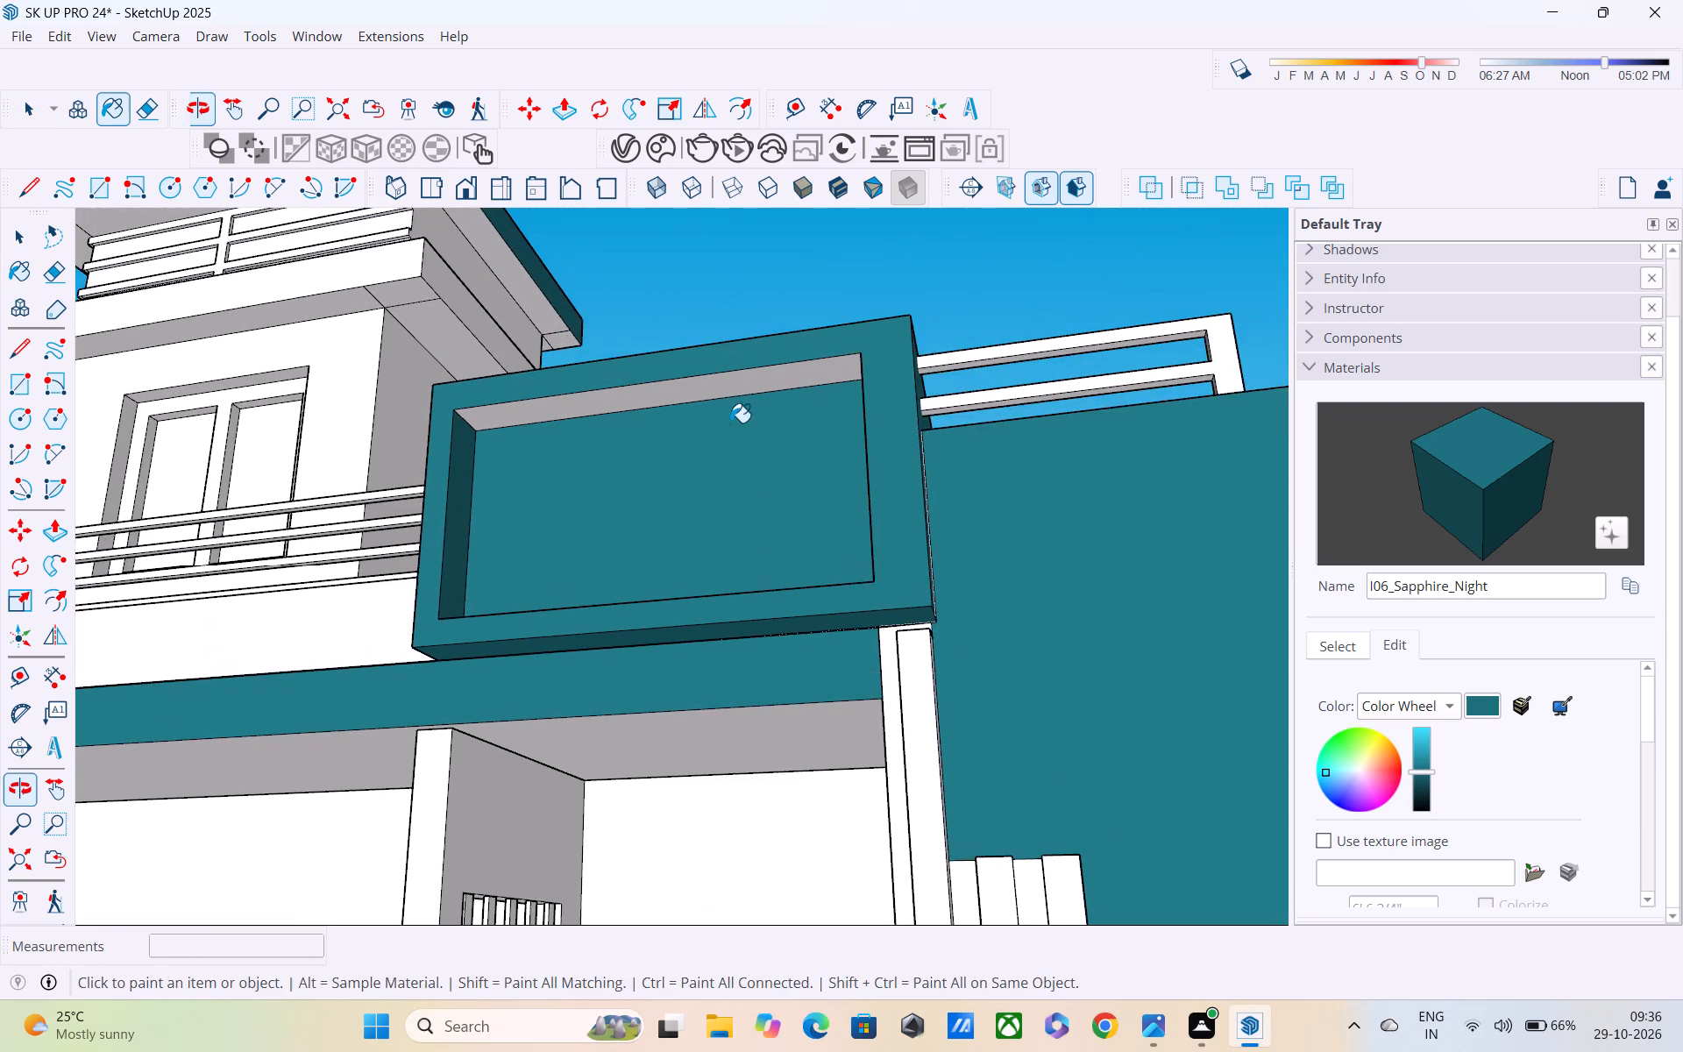
scroll(729, 419, up, 3)
middle_drag(729, 410, 831, 317)
click(855, 318)
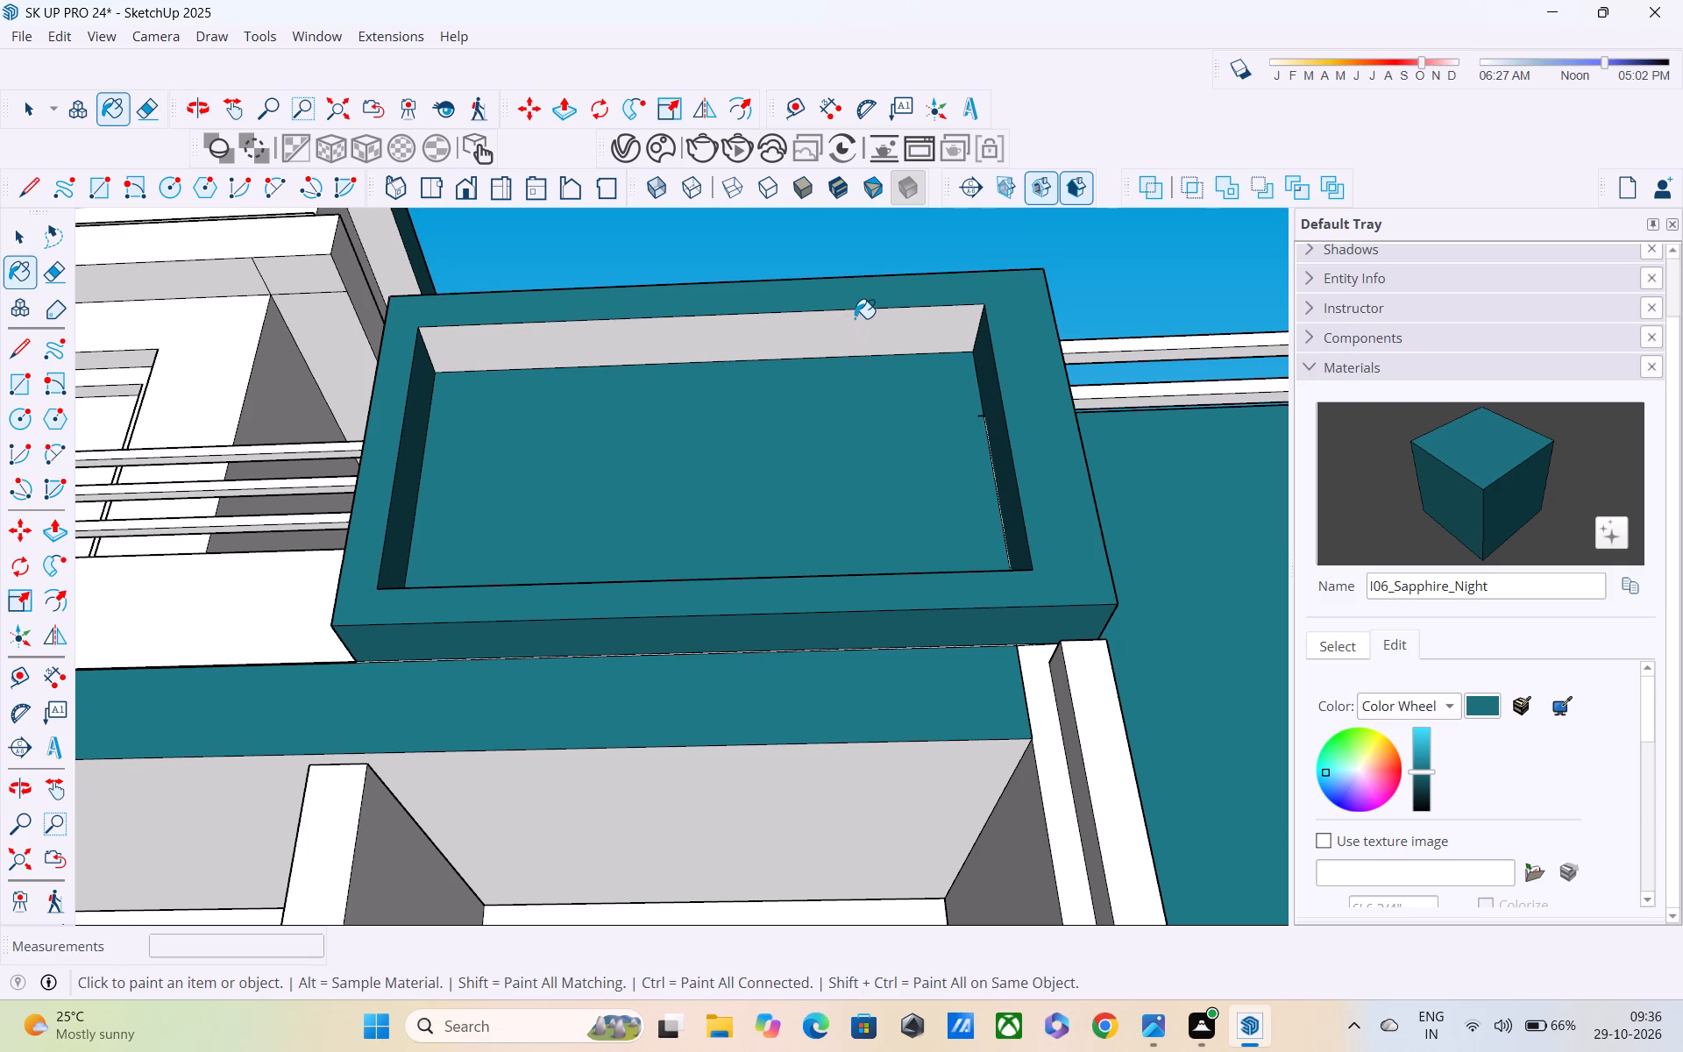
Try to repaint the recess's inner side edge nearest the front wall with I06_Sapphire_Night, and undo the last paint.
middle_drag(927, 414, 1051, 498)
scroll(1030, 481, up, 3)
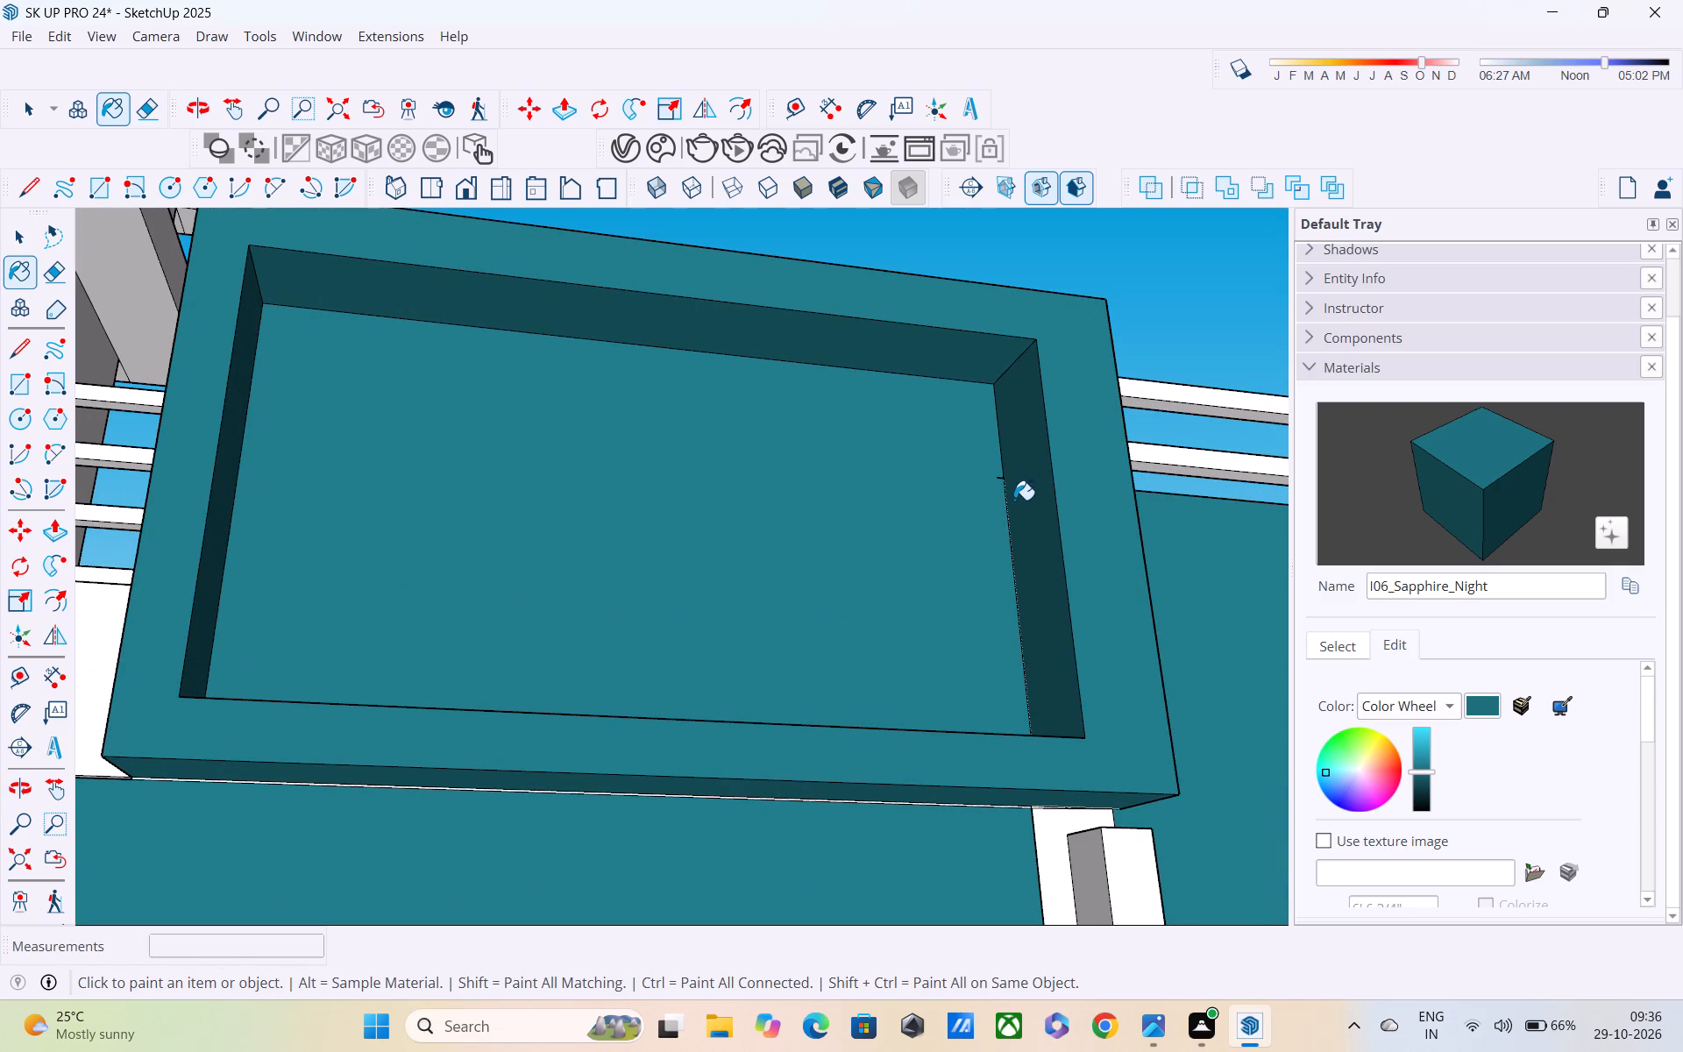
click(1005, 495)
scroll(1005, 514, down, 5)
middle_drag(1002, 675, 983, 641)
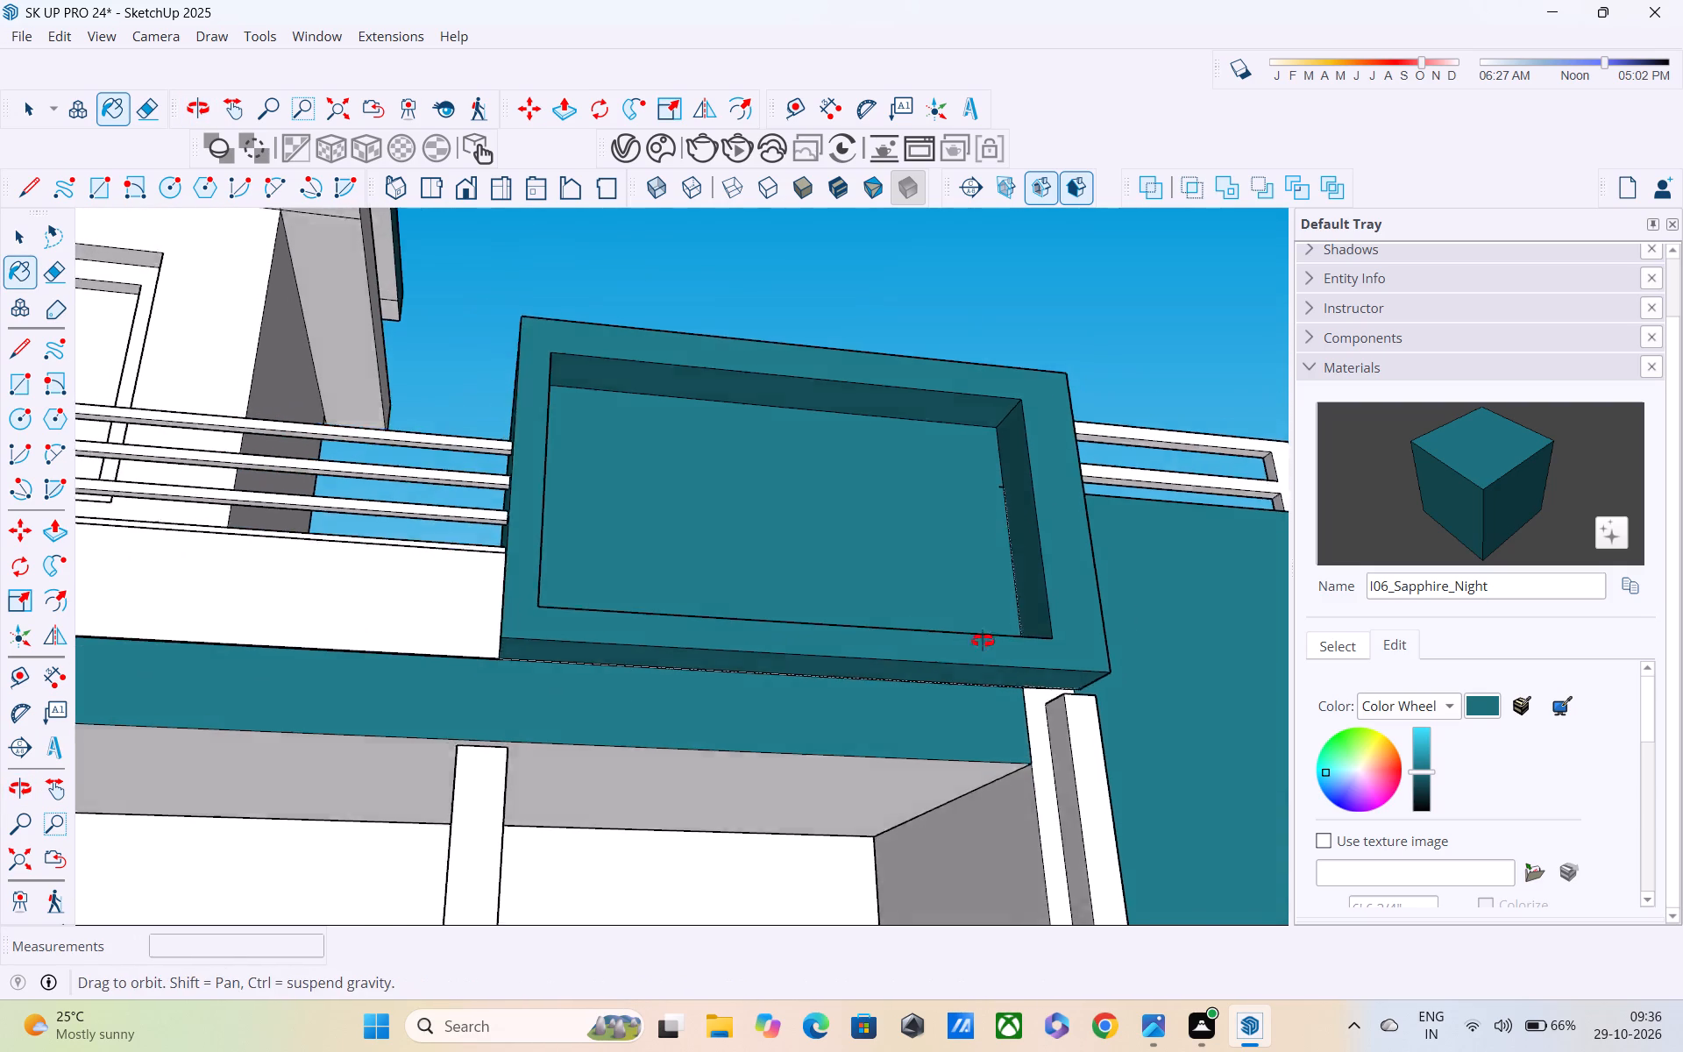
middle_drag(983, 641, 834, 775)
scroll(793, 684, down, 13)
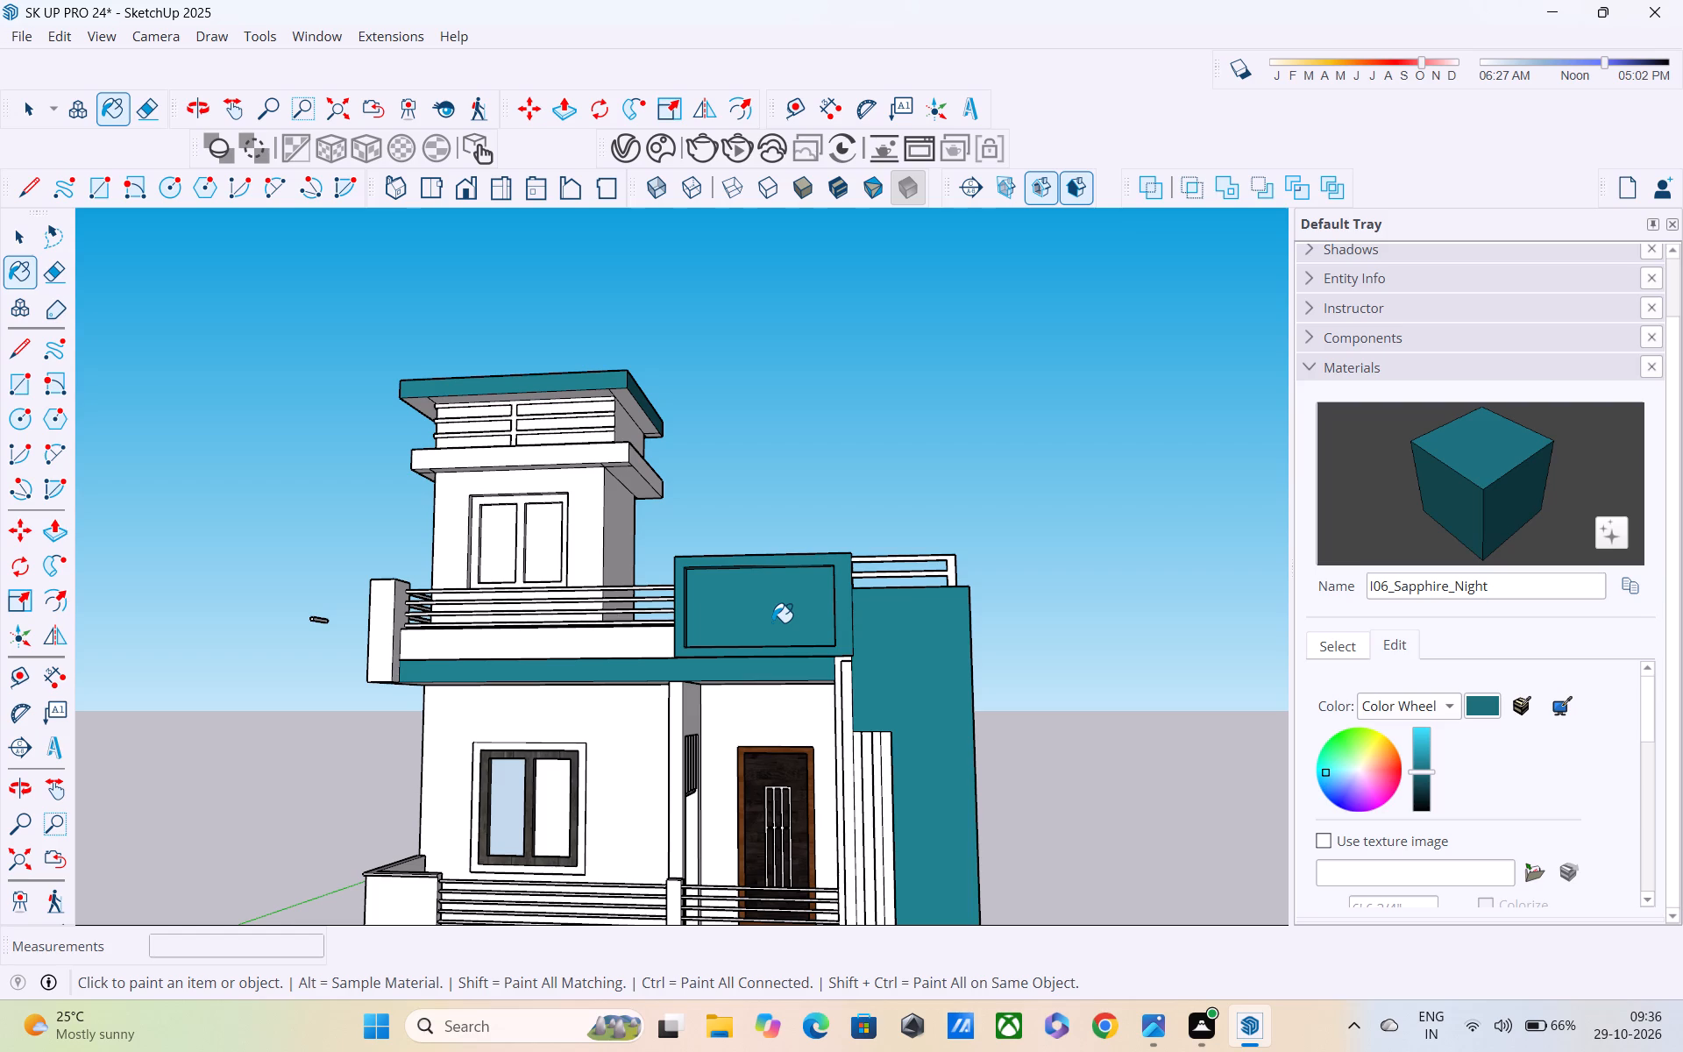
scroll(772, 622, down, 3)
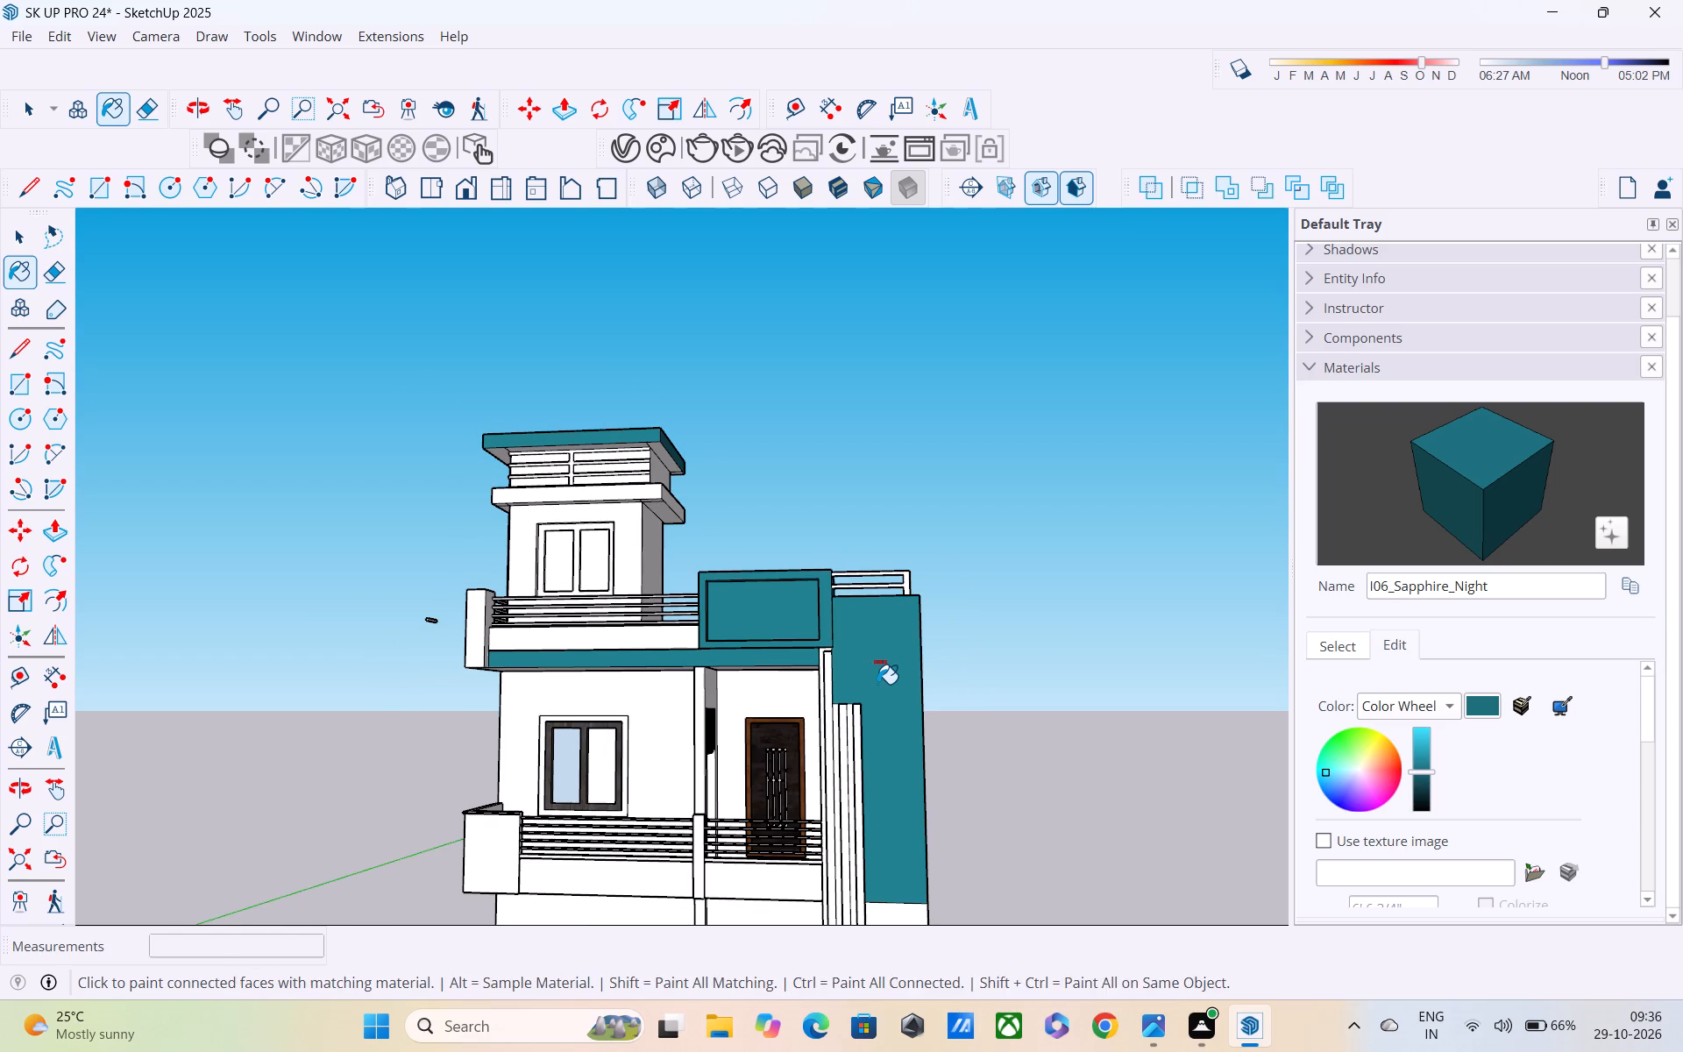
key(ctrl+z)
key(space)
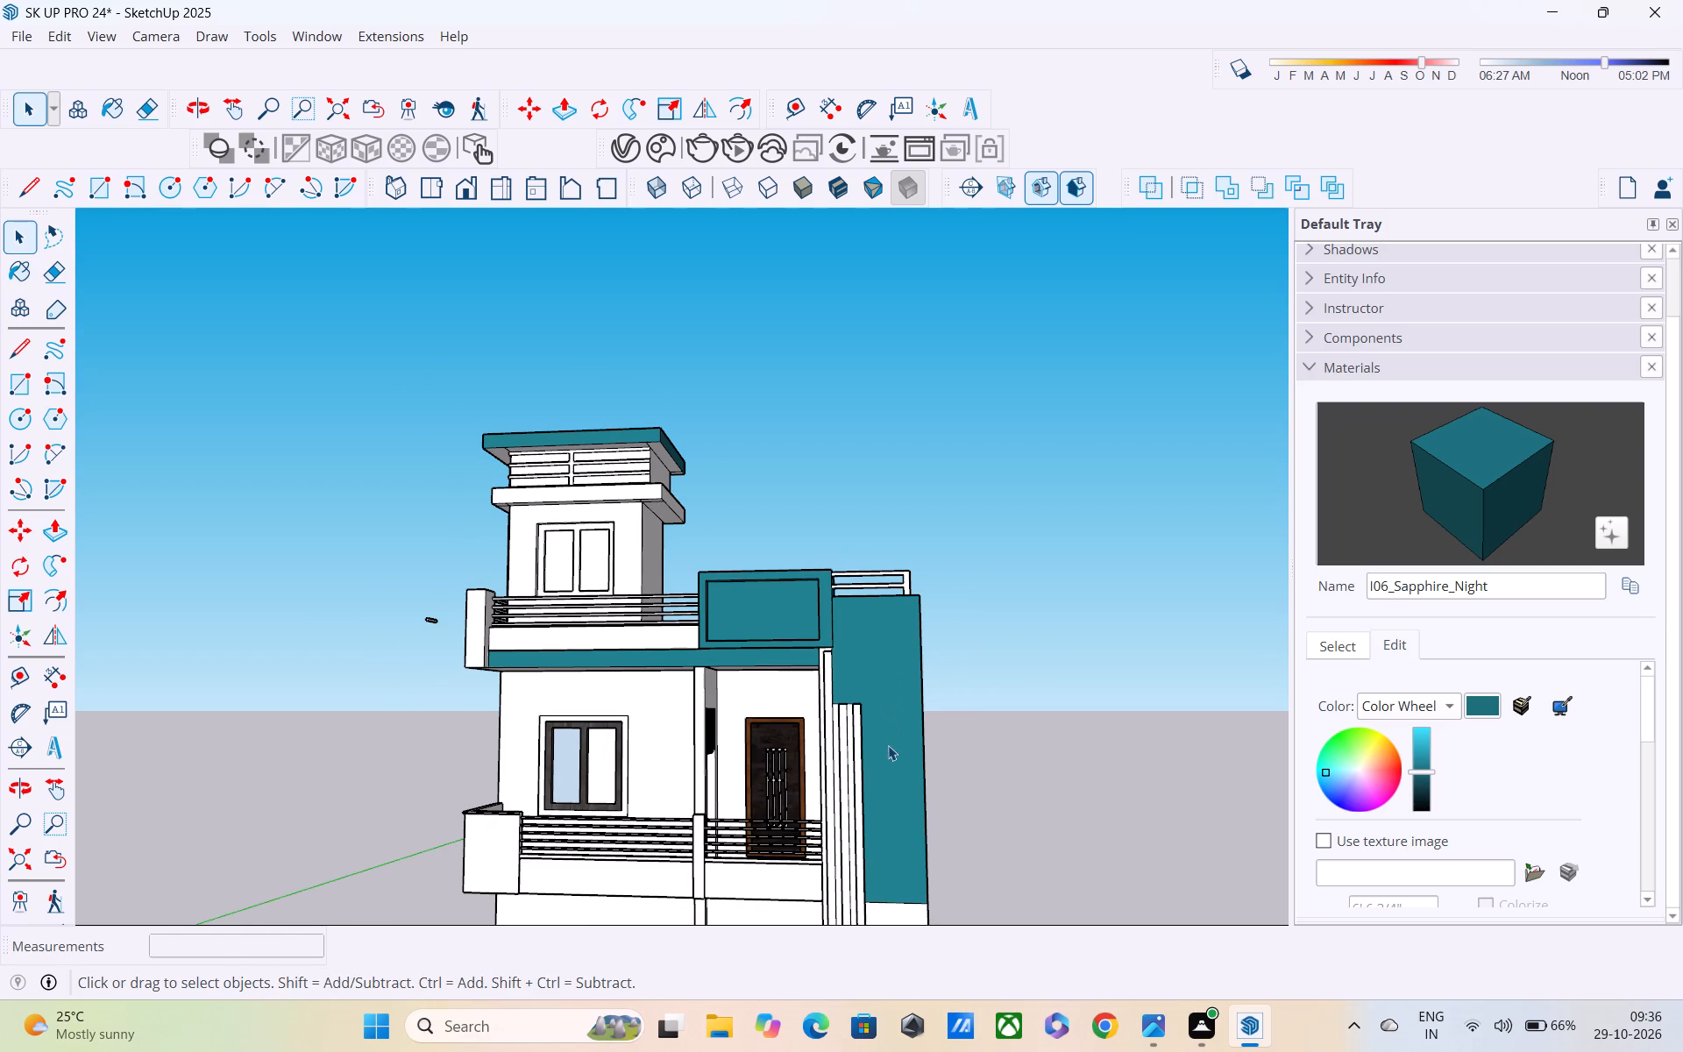
Undo the most recent painting, back through the I06_Sapphire_Night fill on the upper front wall.
key(ctrl+z)
key(ctrl+z)
key(ctrl+z)
key(ctrl+z)
Draw a level line about 2' 10" long across the upper front wall, from the outermost vertical fin to the wall's corner edge.
middle_drag(864, 700, 840, 692)
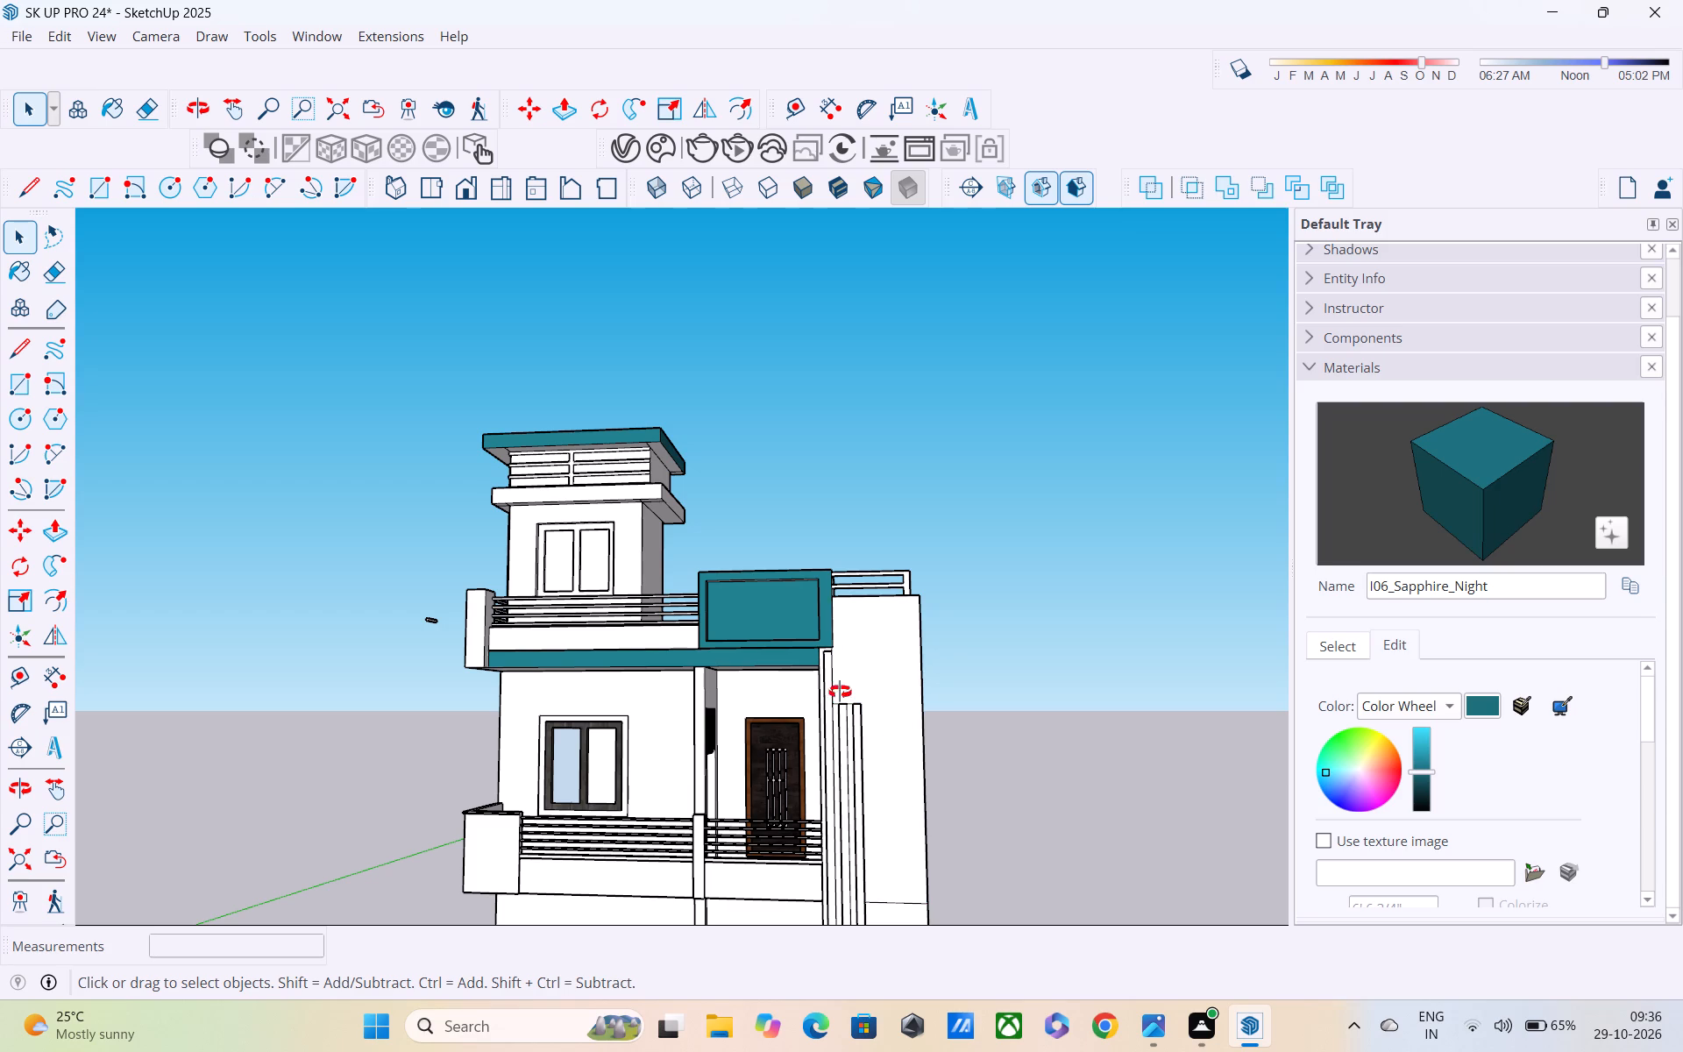
middle_drag(840, 692, 749, 648)
scroll(778, 822, up, 4)
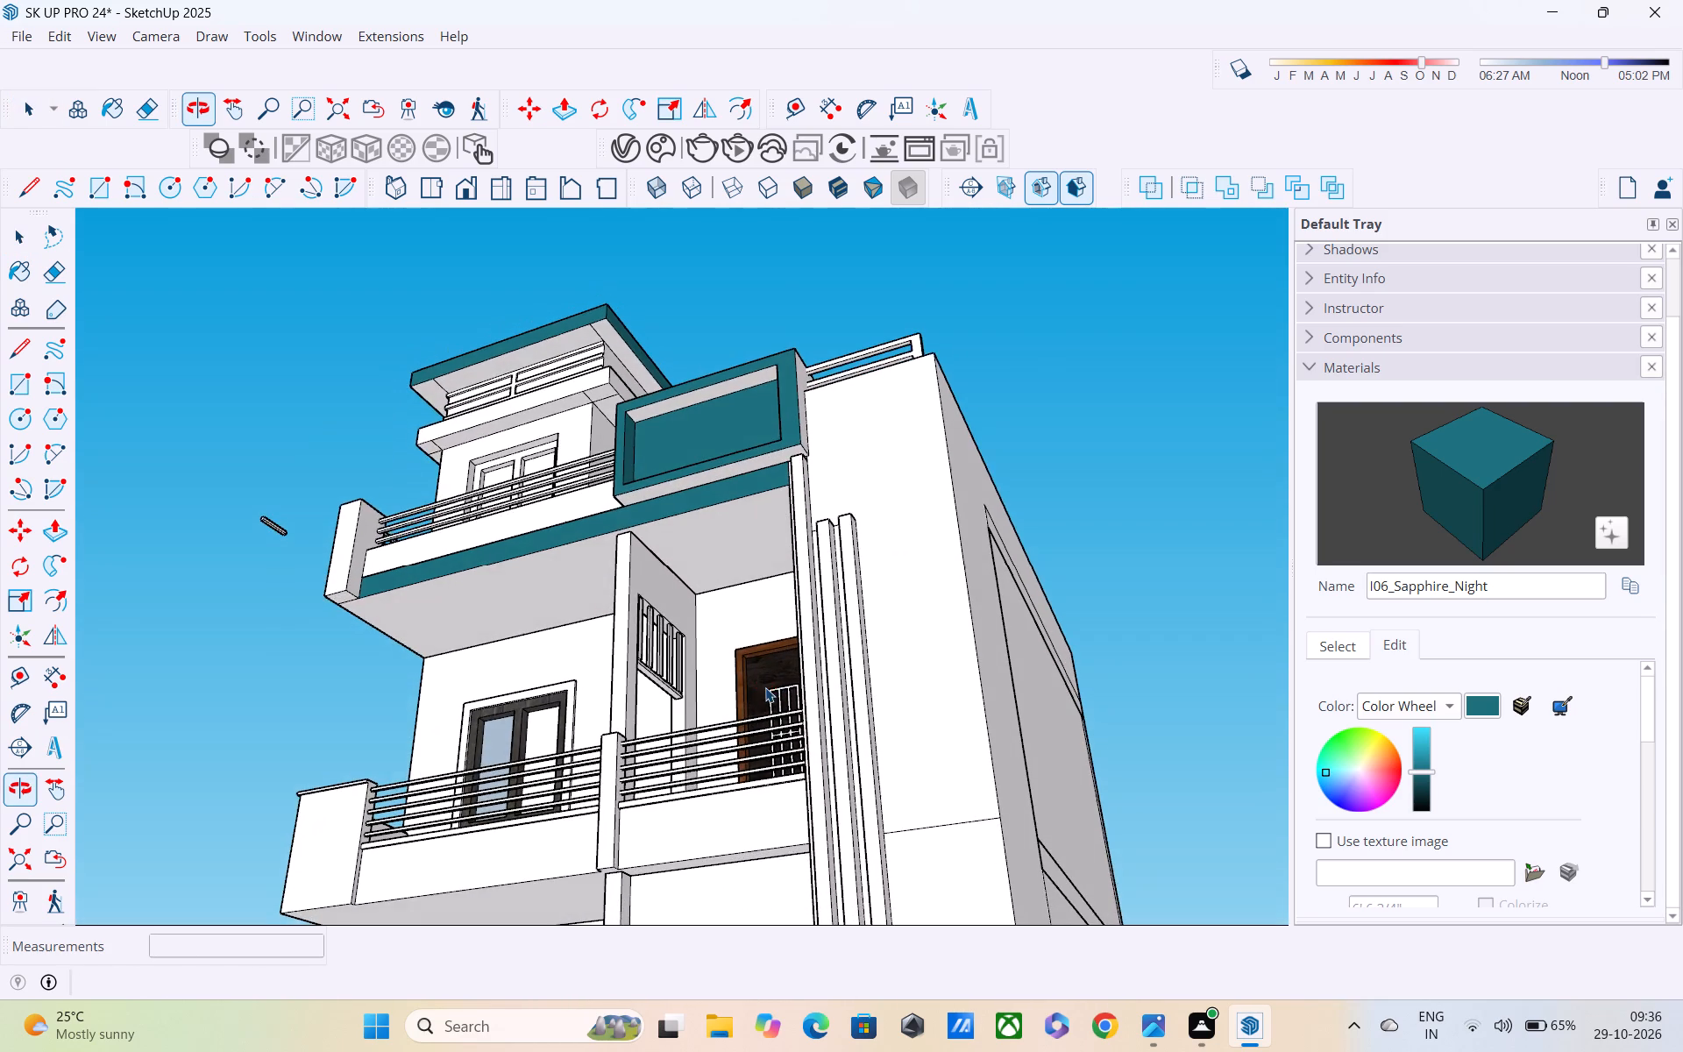
middle_drag(785, 688, 721, 754)
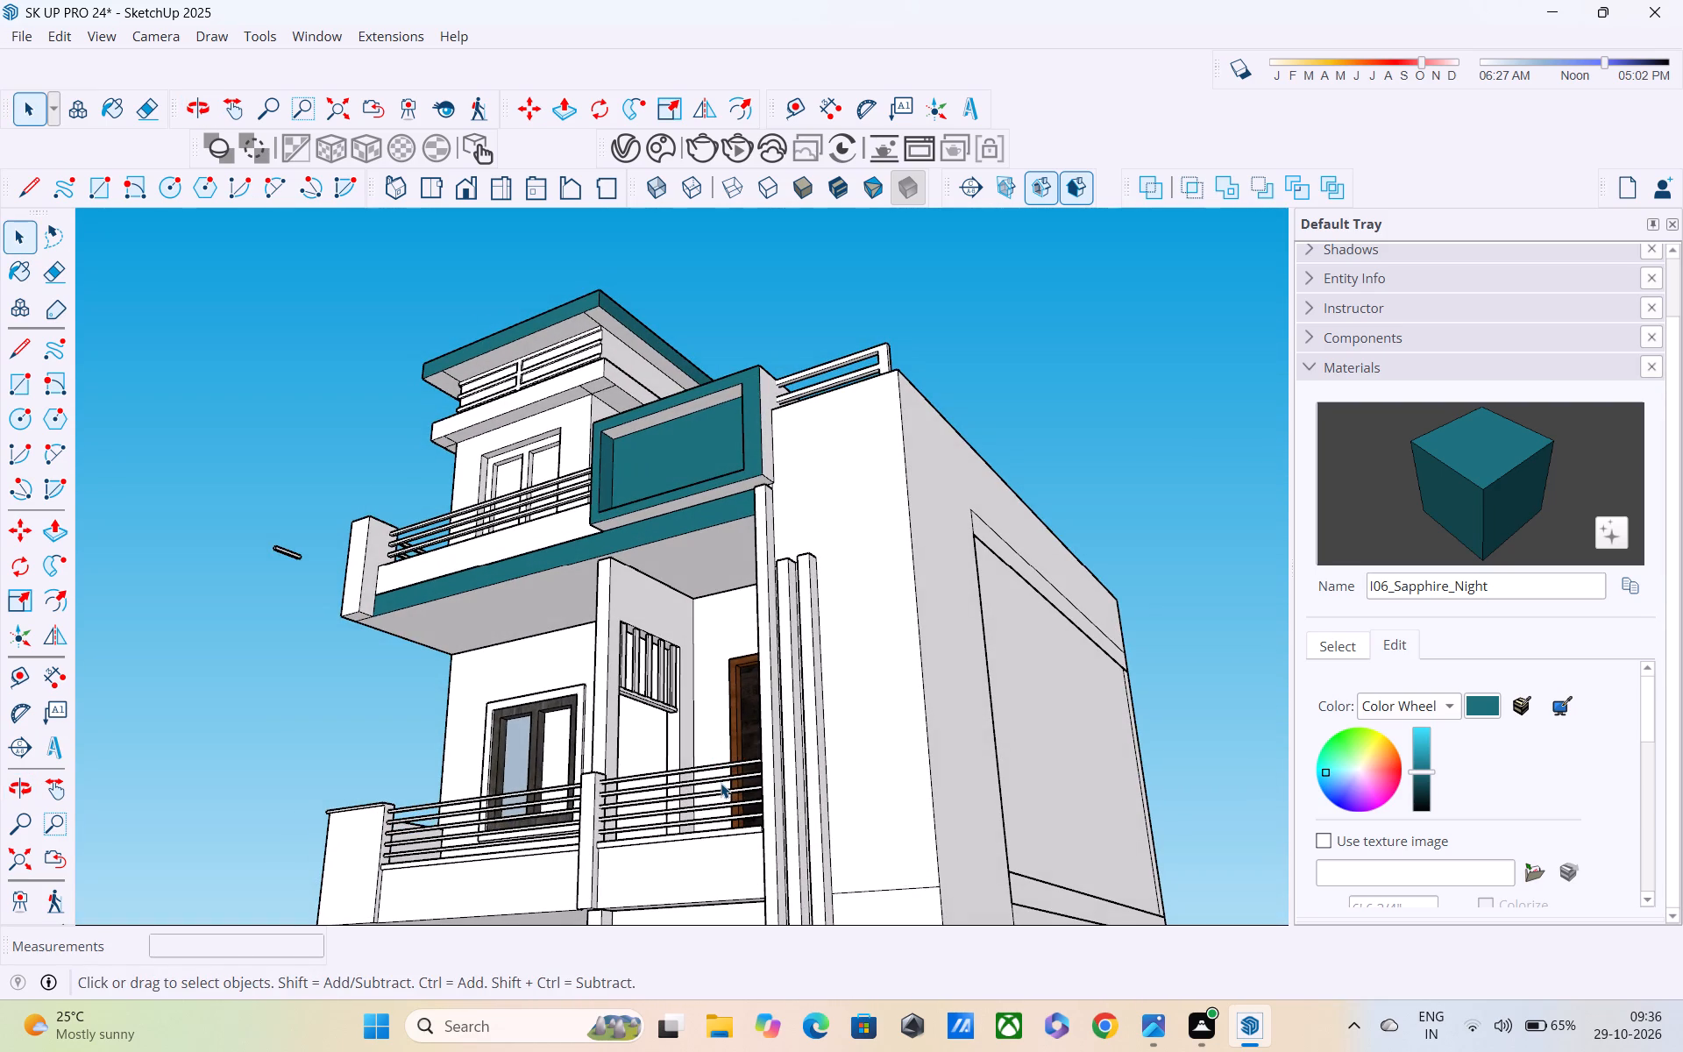
key(l)
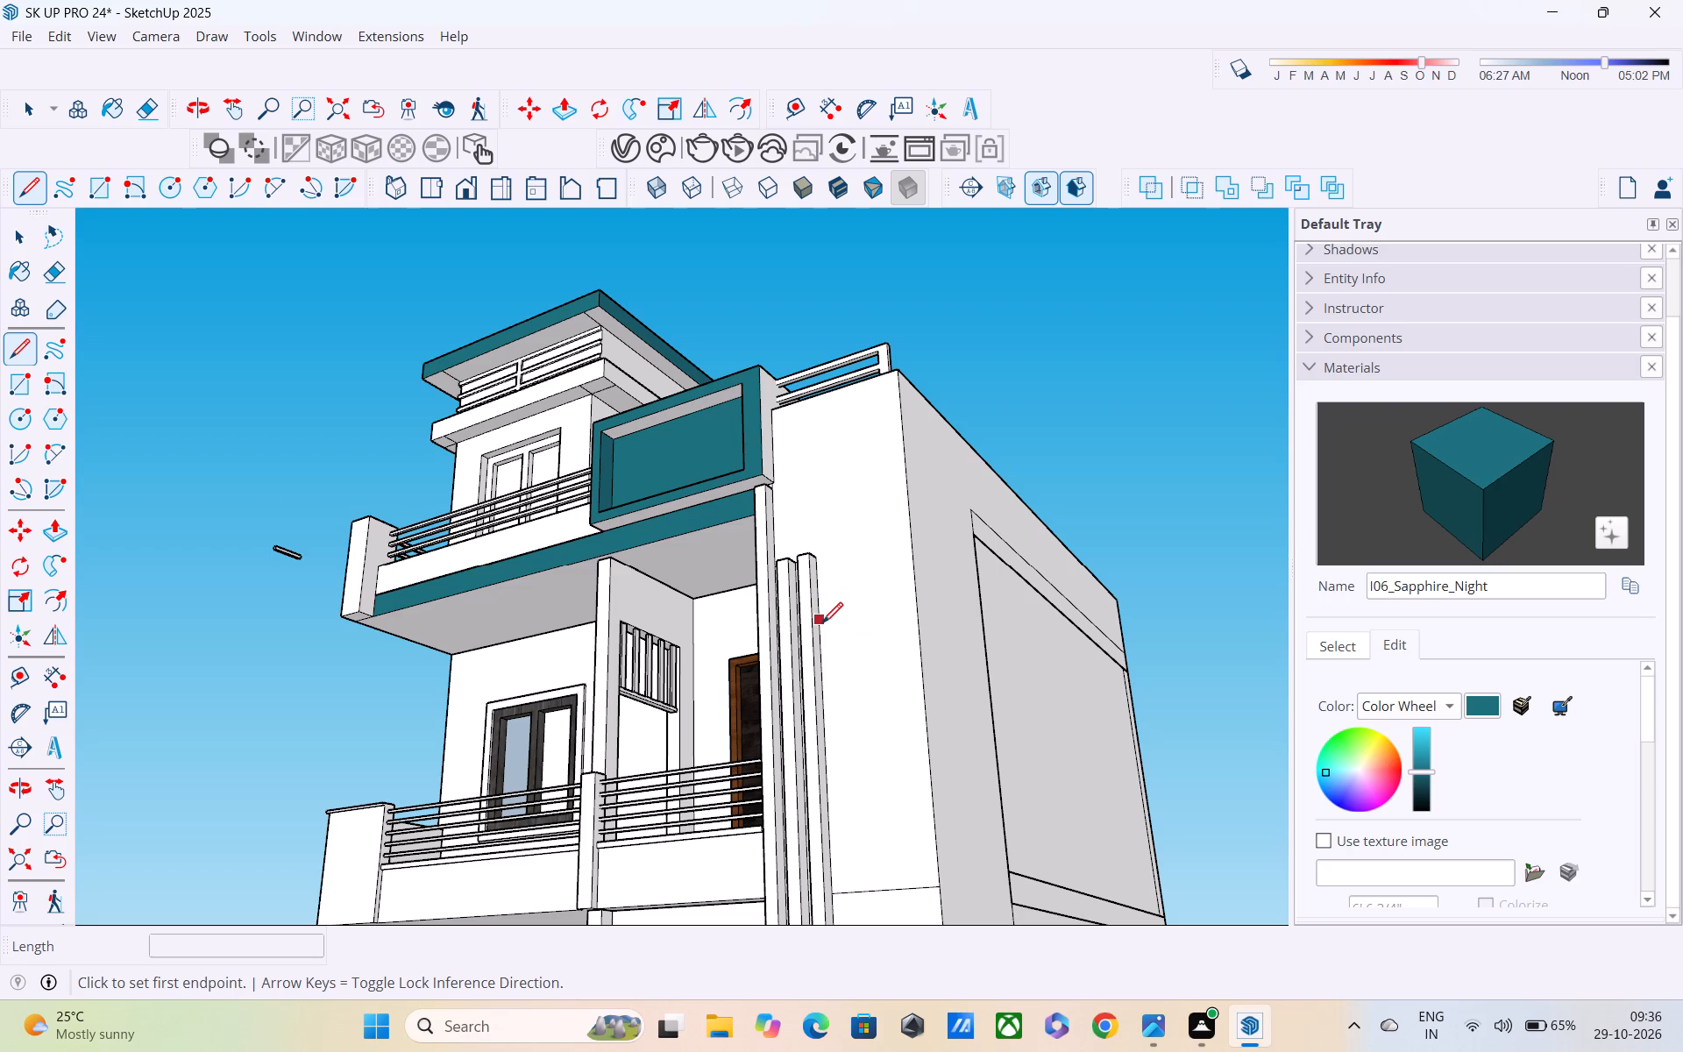
click(822, 625)
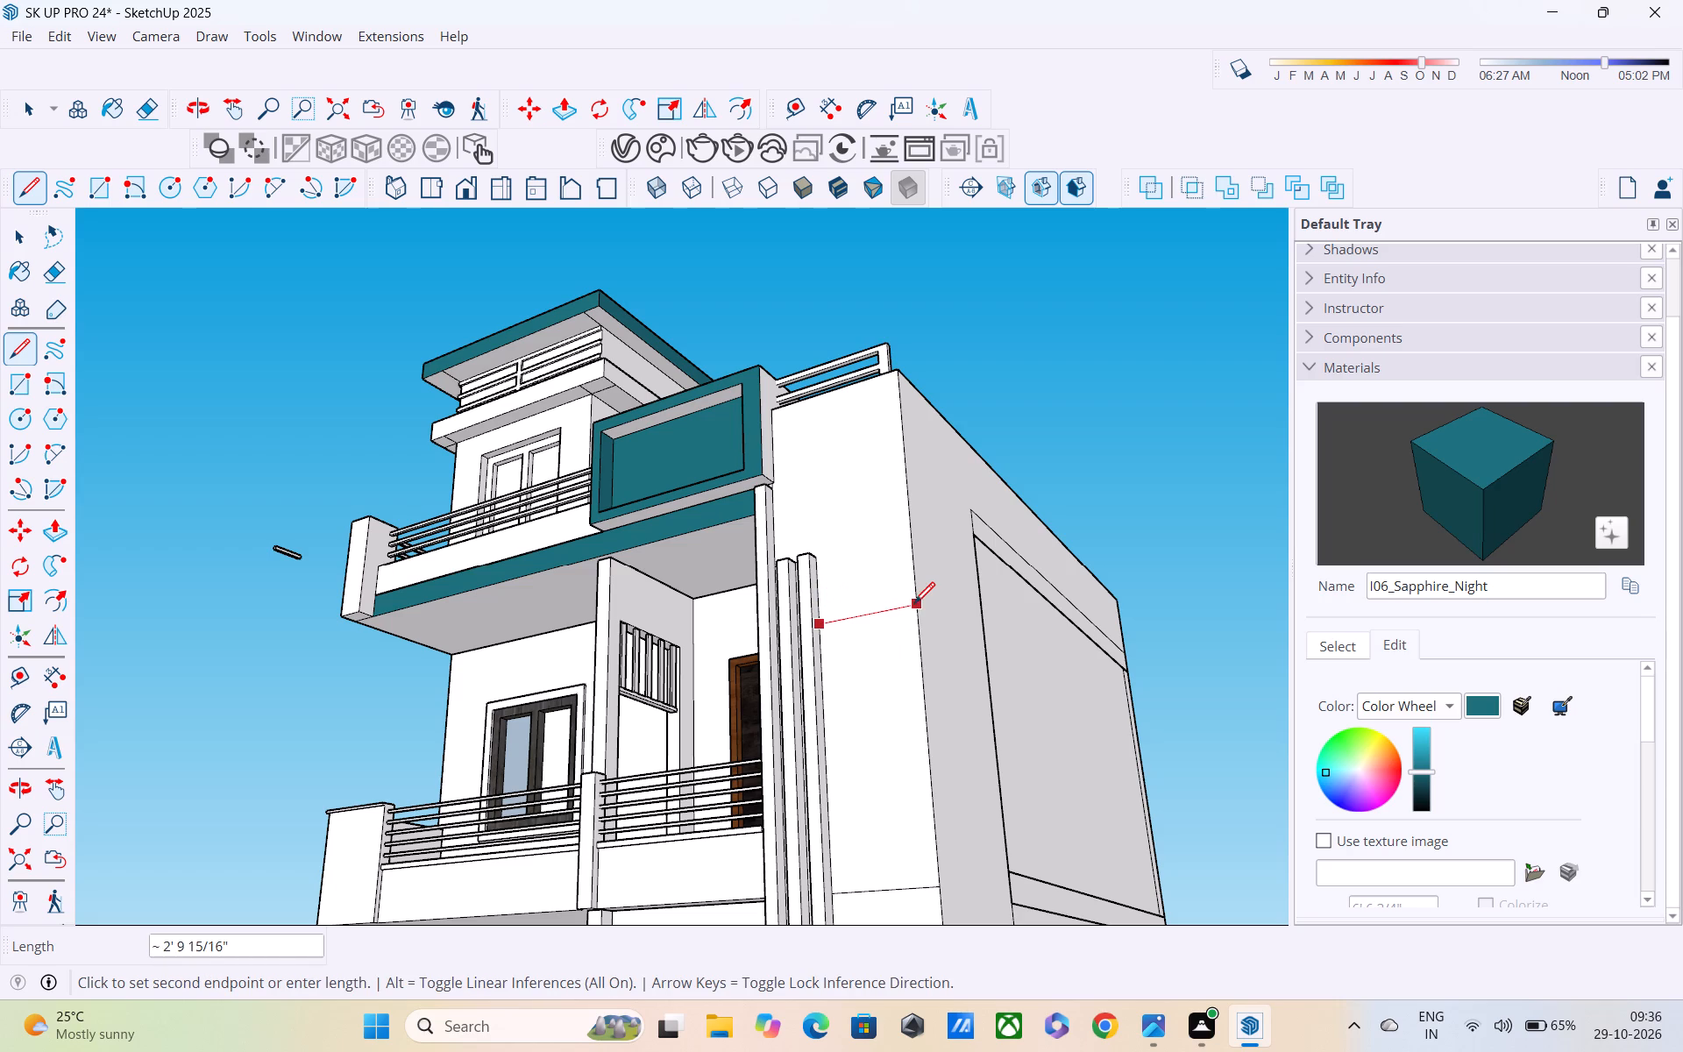
click(914, 605)
key(space)
Copy the line straight down the front wall by 2" to outline a narrow band.
click(905, 609)
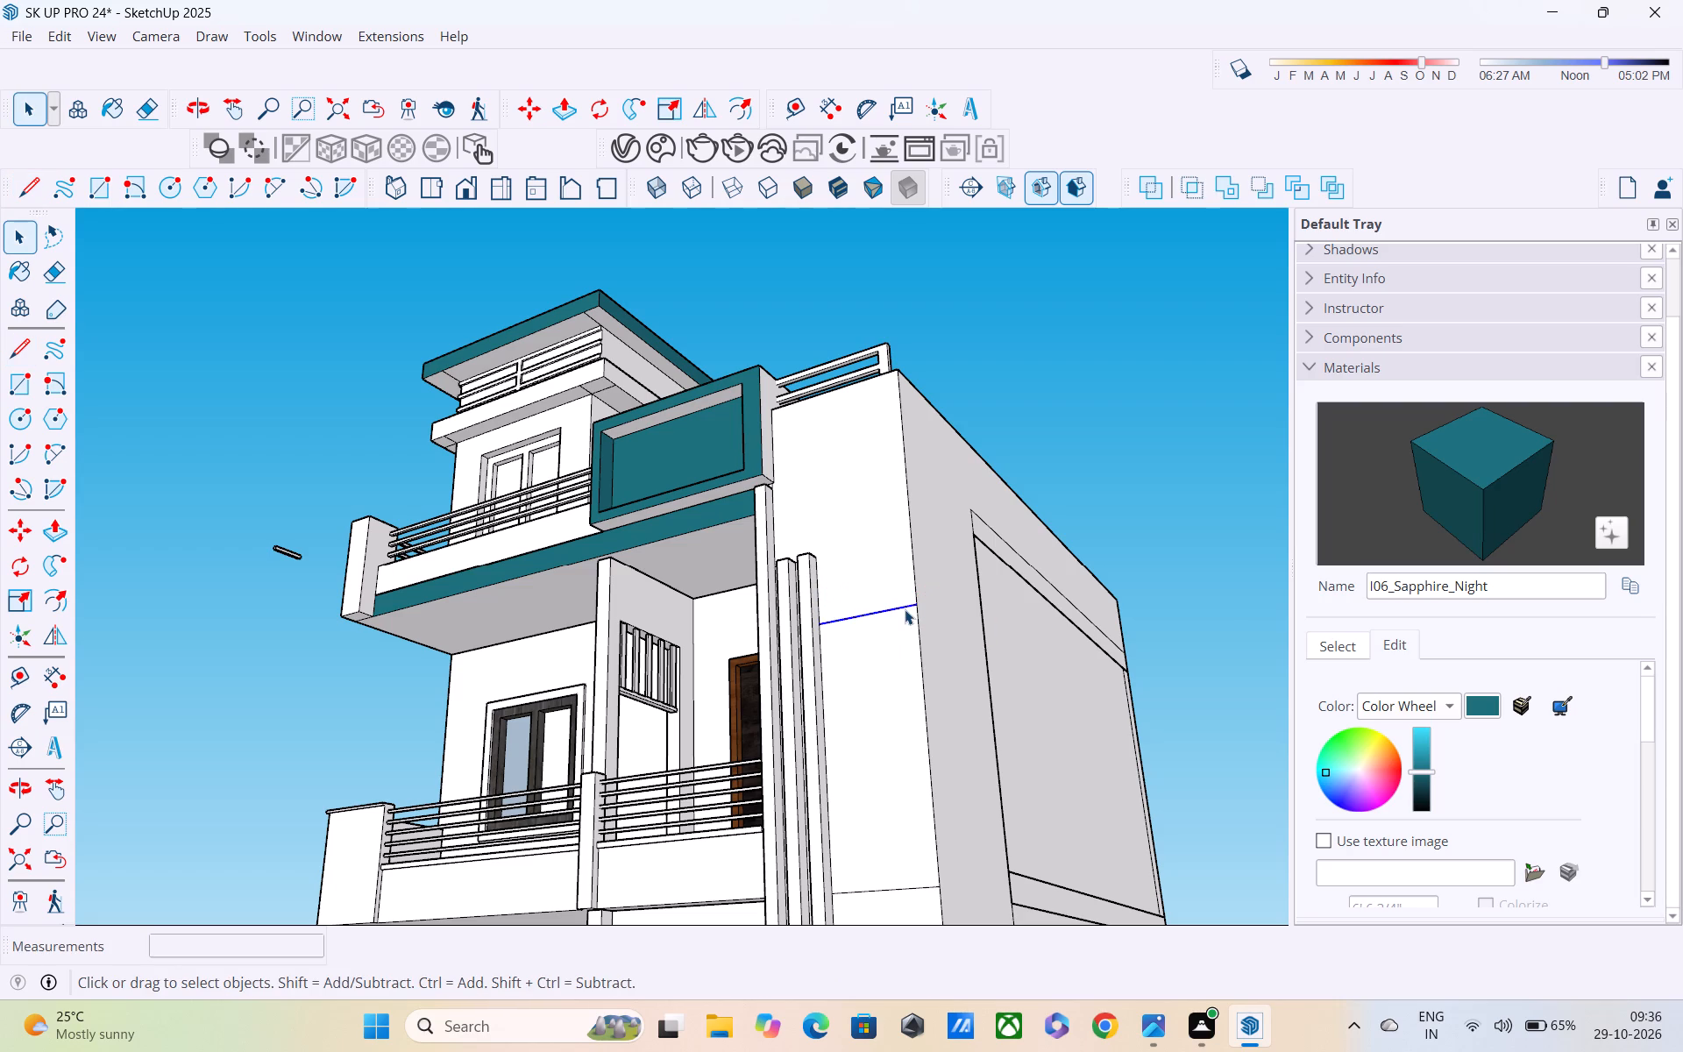
key(m)
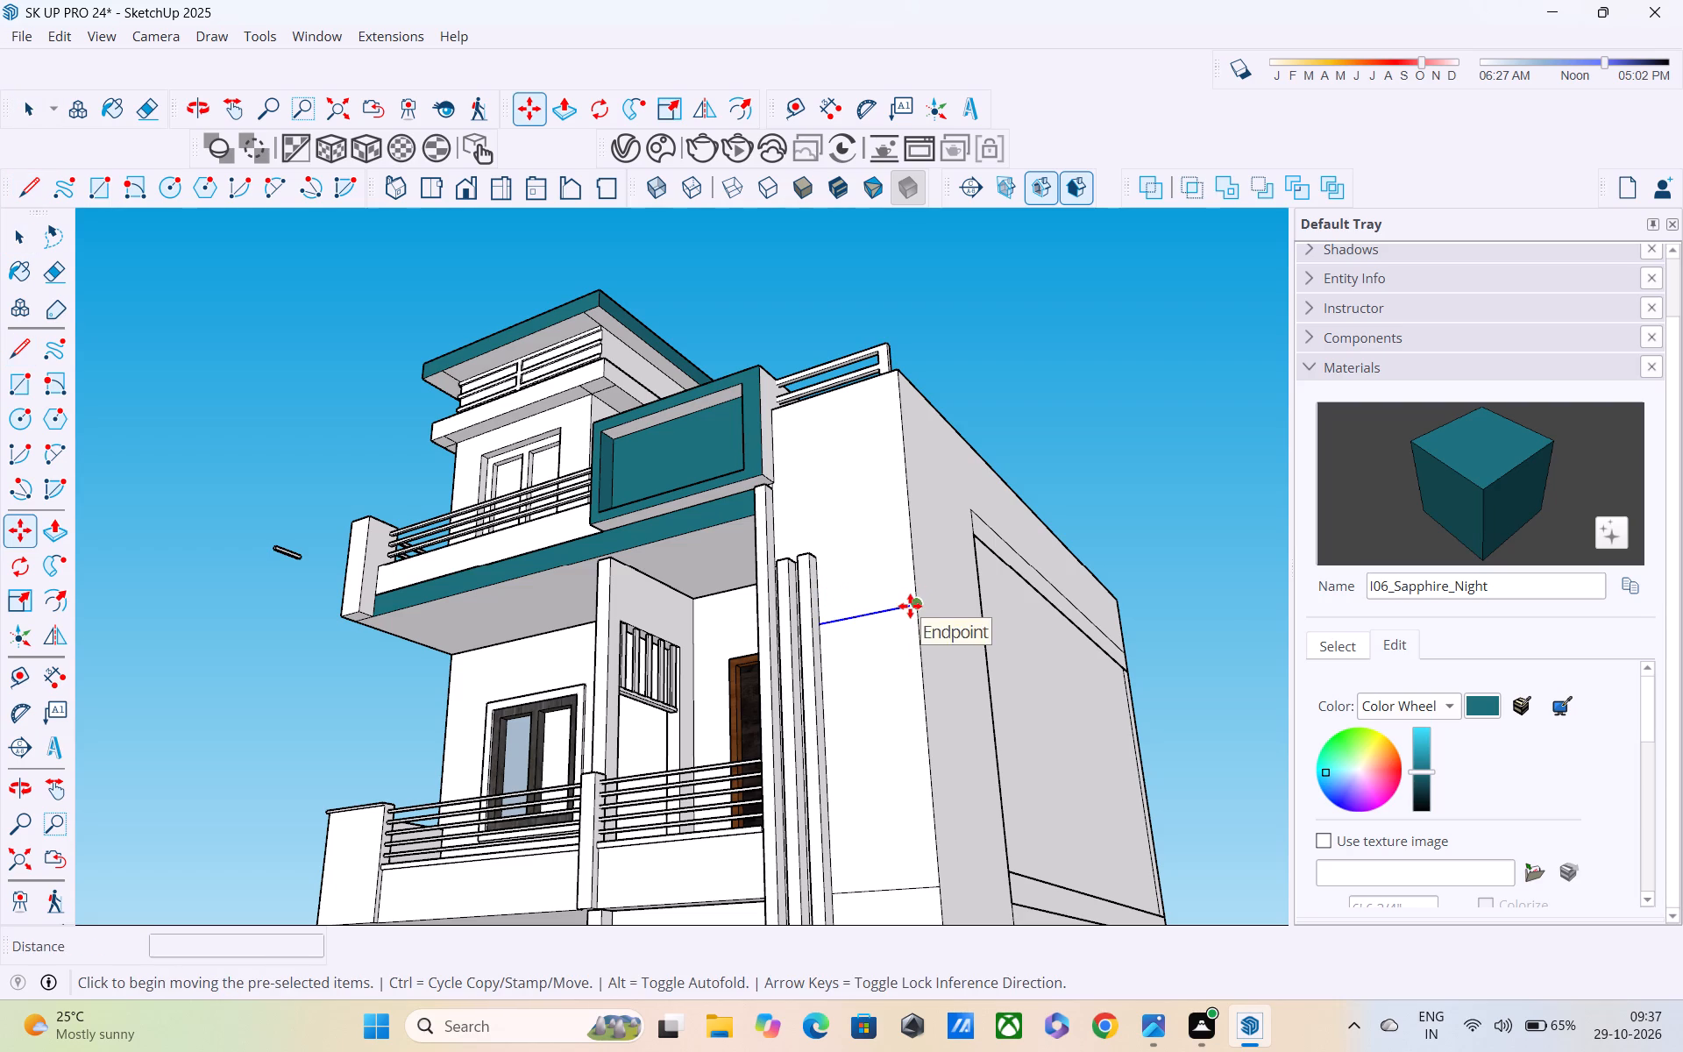
click(910, 606)
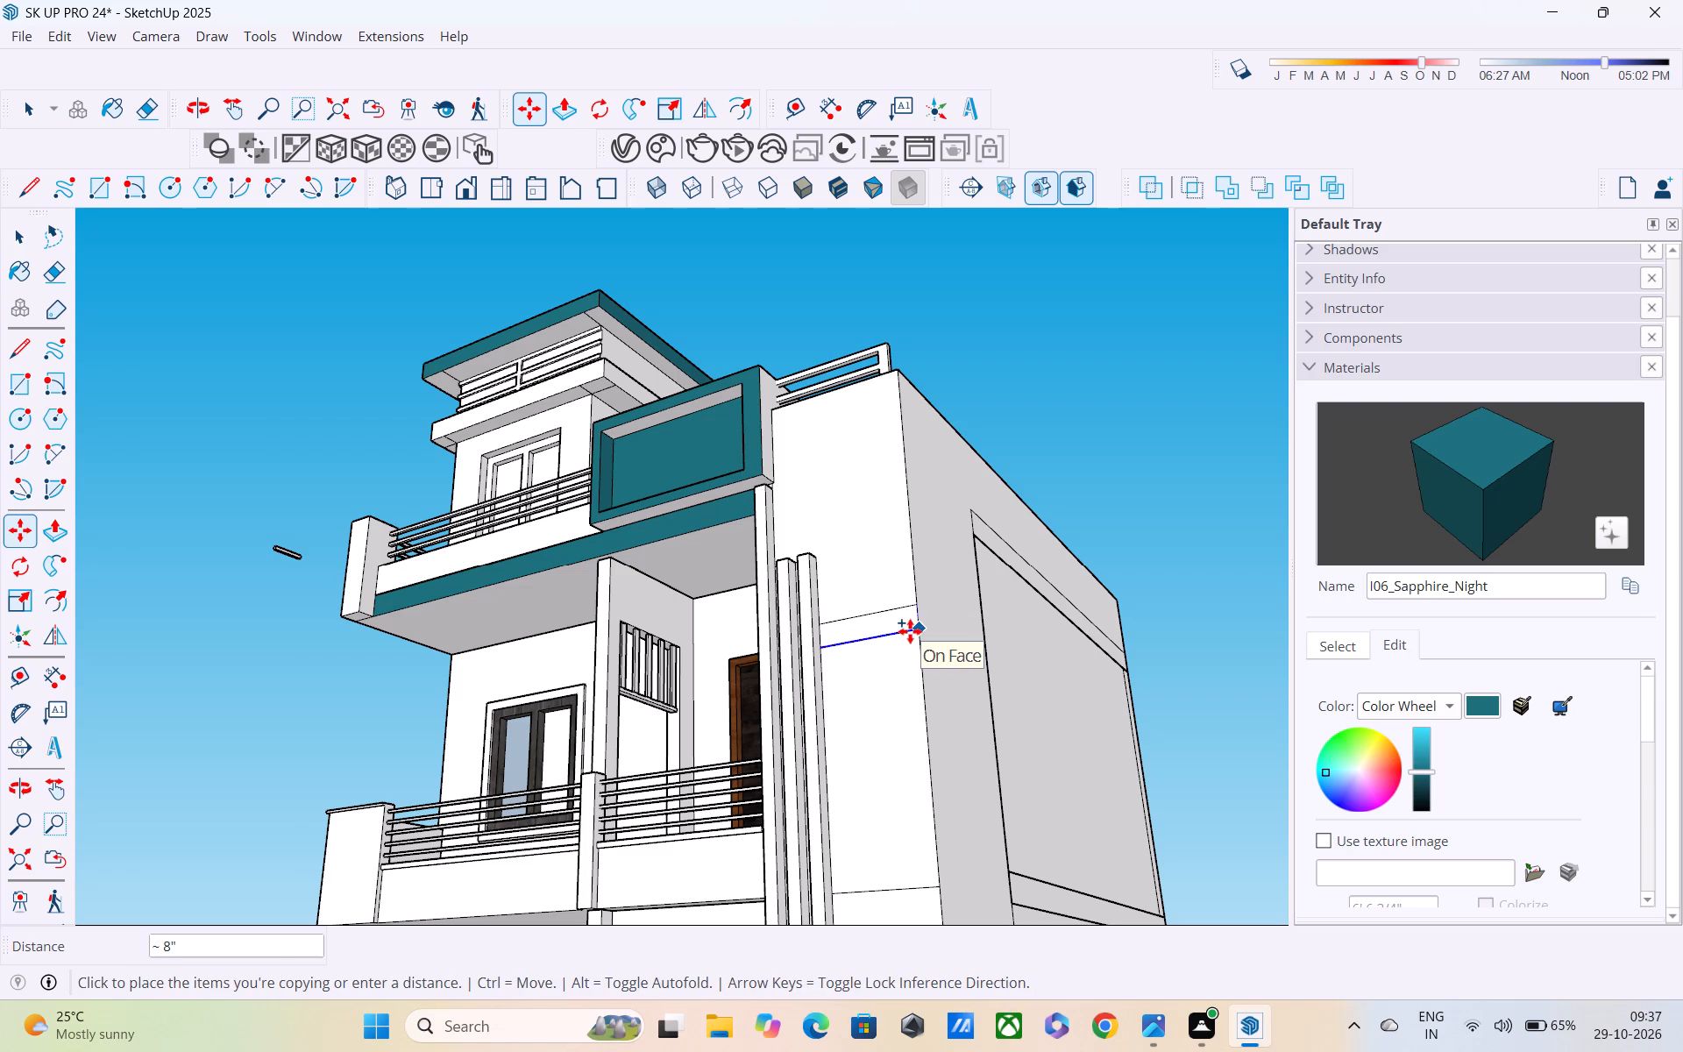
key(1)
key(BackSpace)
text(2")
key(Return)
key(space)
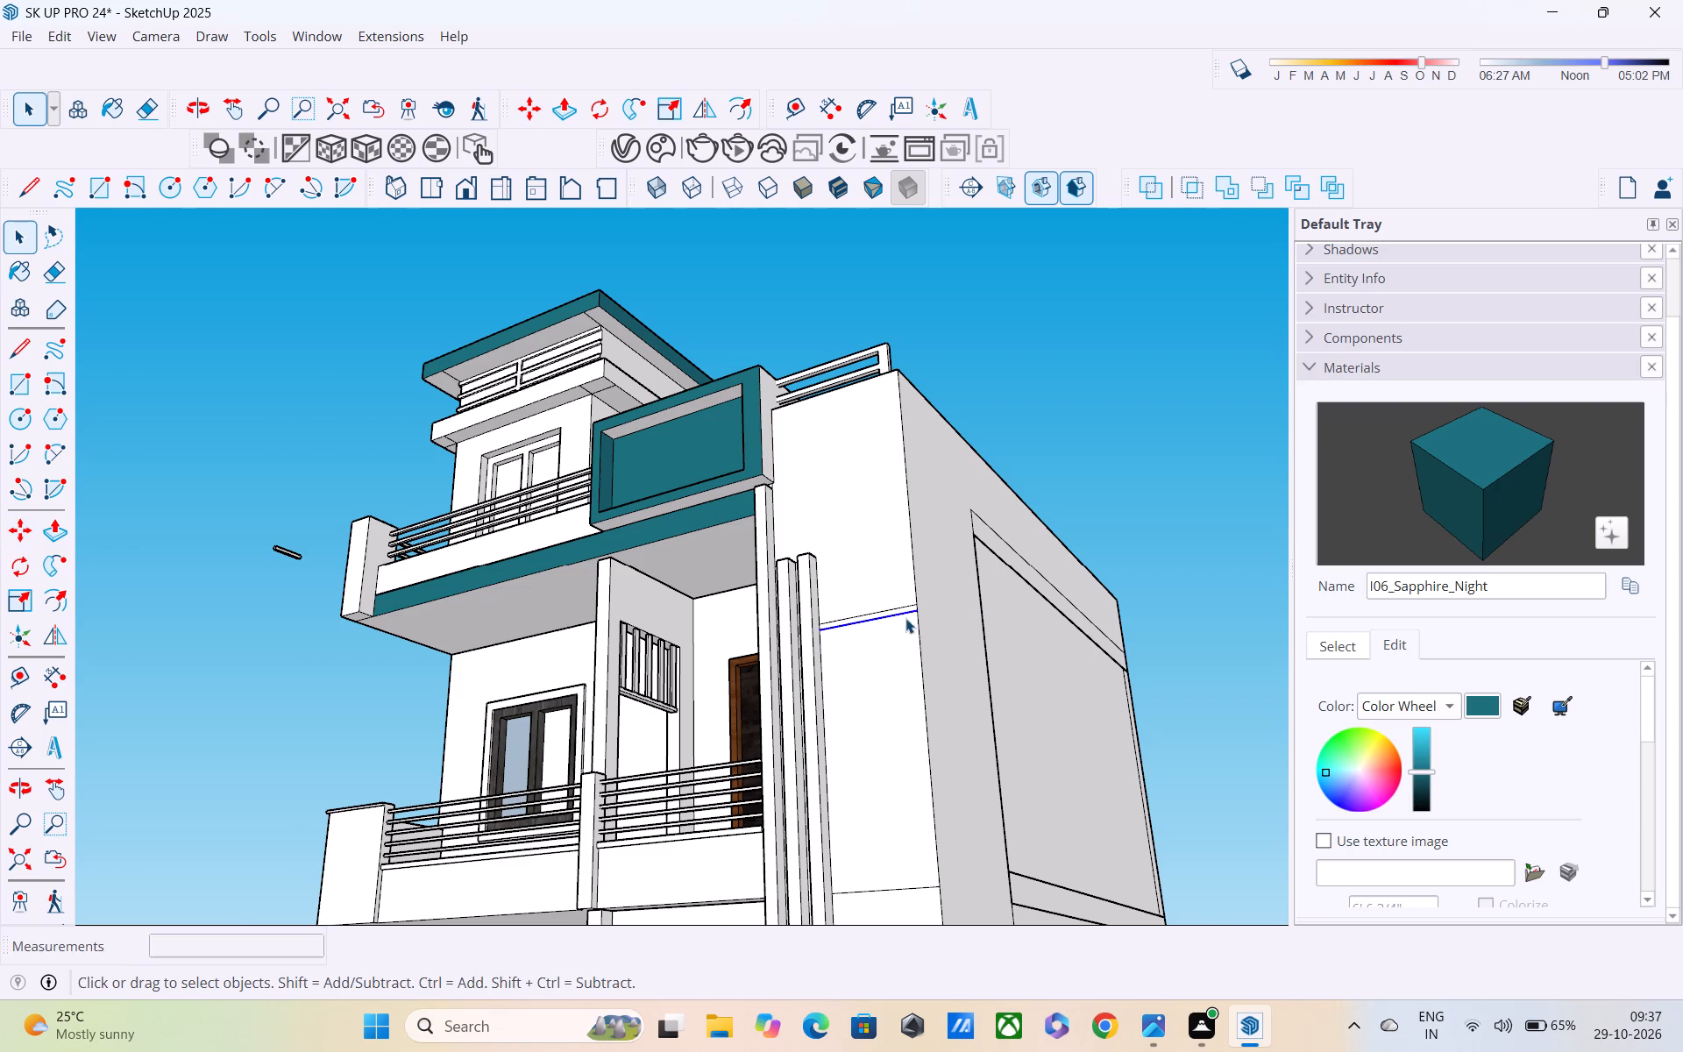
Copy both band lines together about 10 1/2" down the front wall to outline a second narrow band.
scroll(899, 606, up, 3)
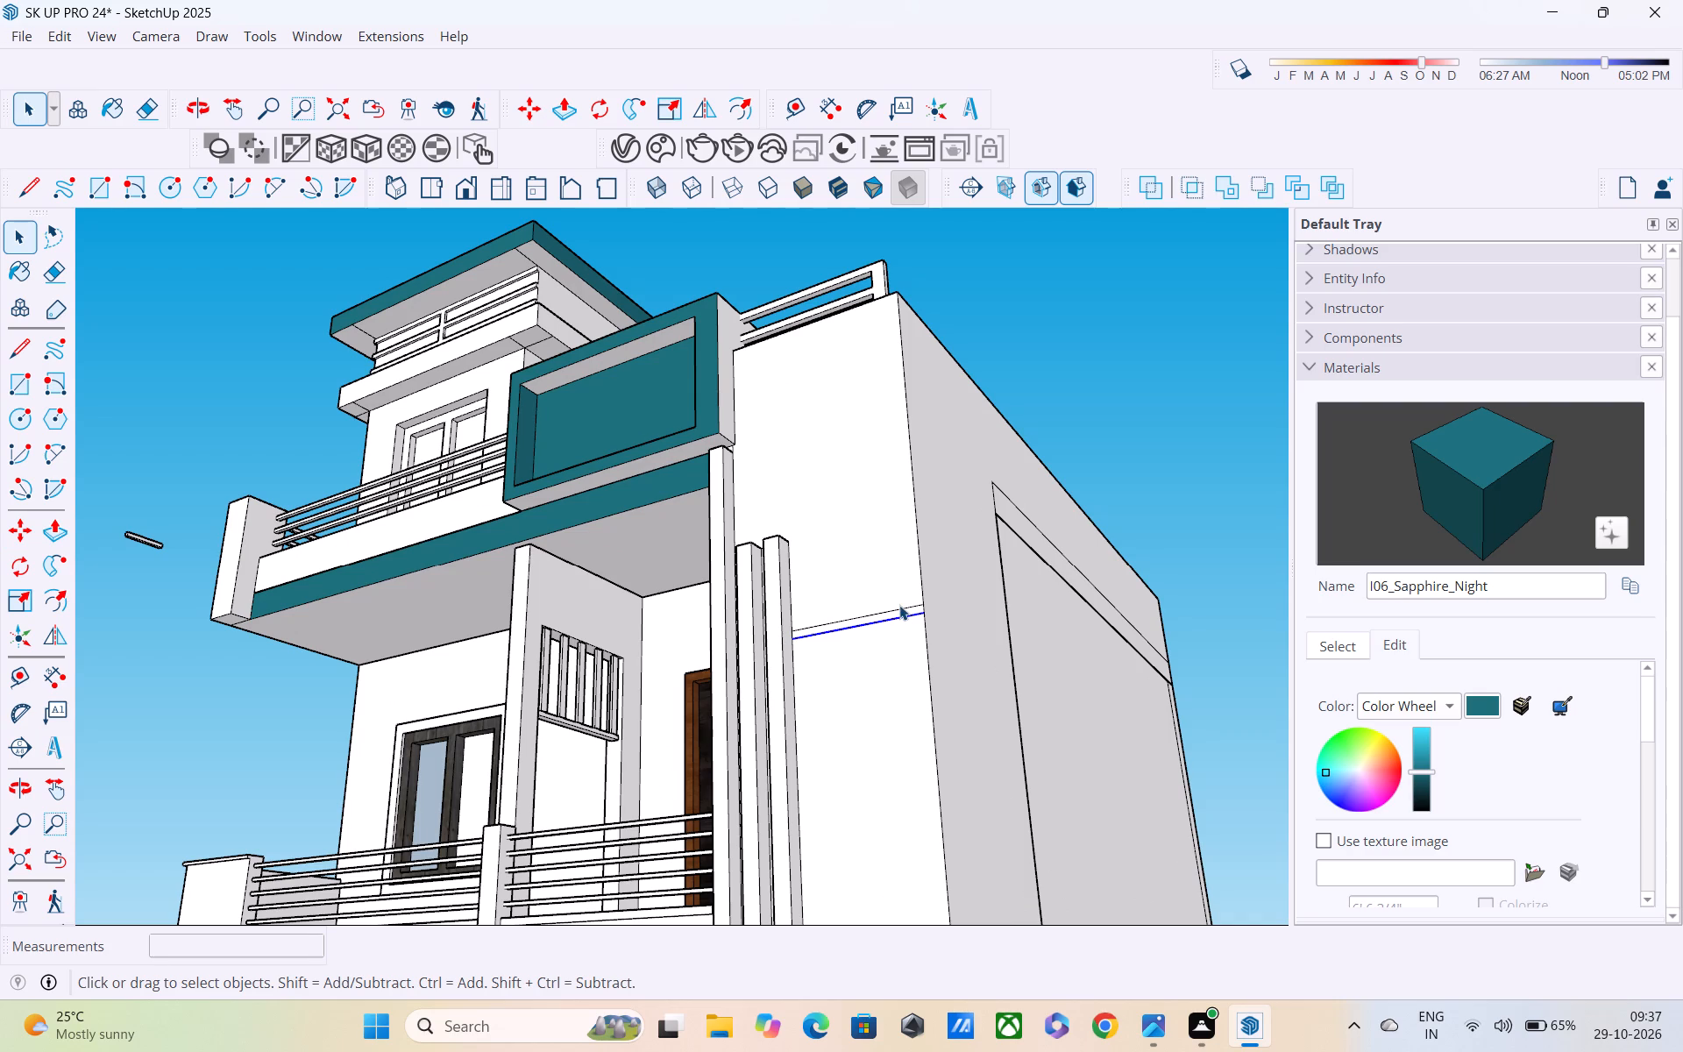
click(899, 605)
click(900, 608)
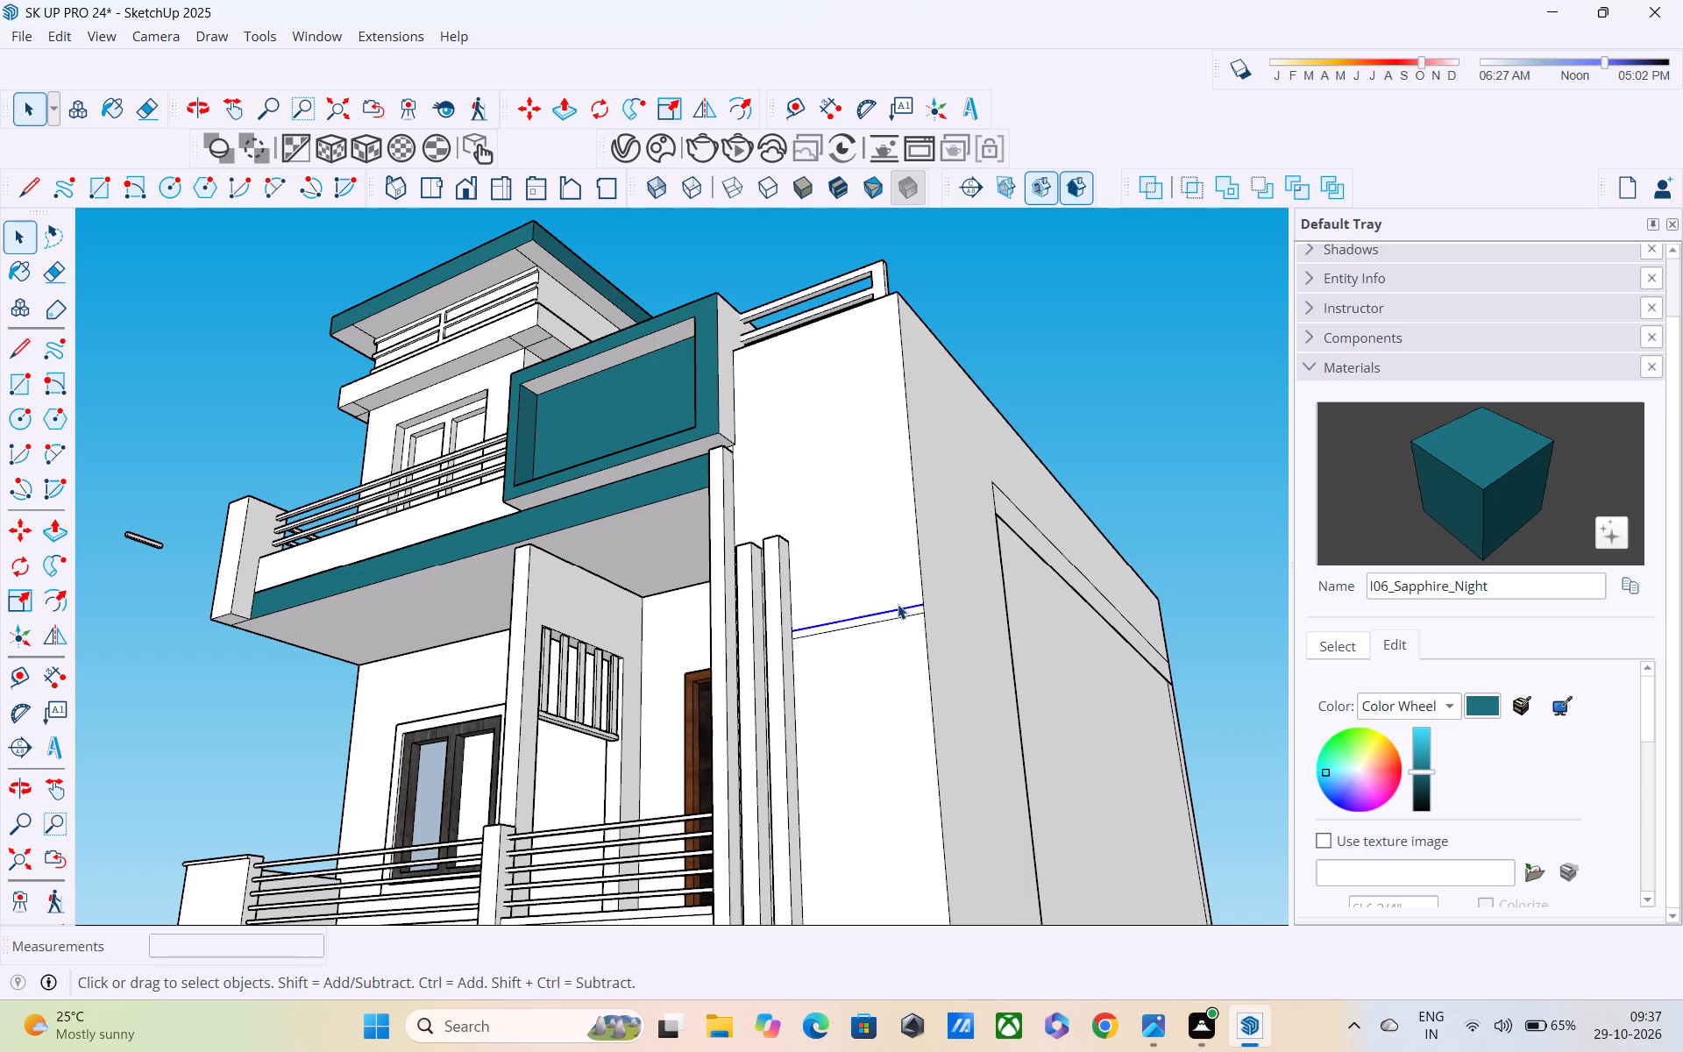
ctrl+click(900, 617)
key(m)
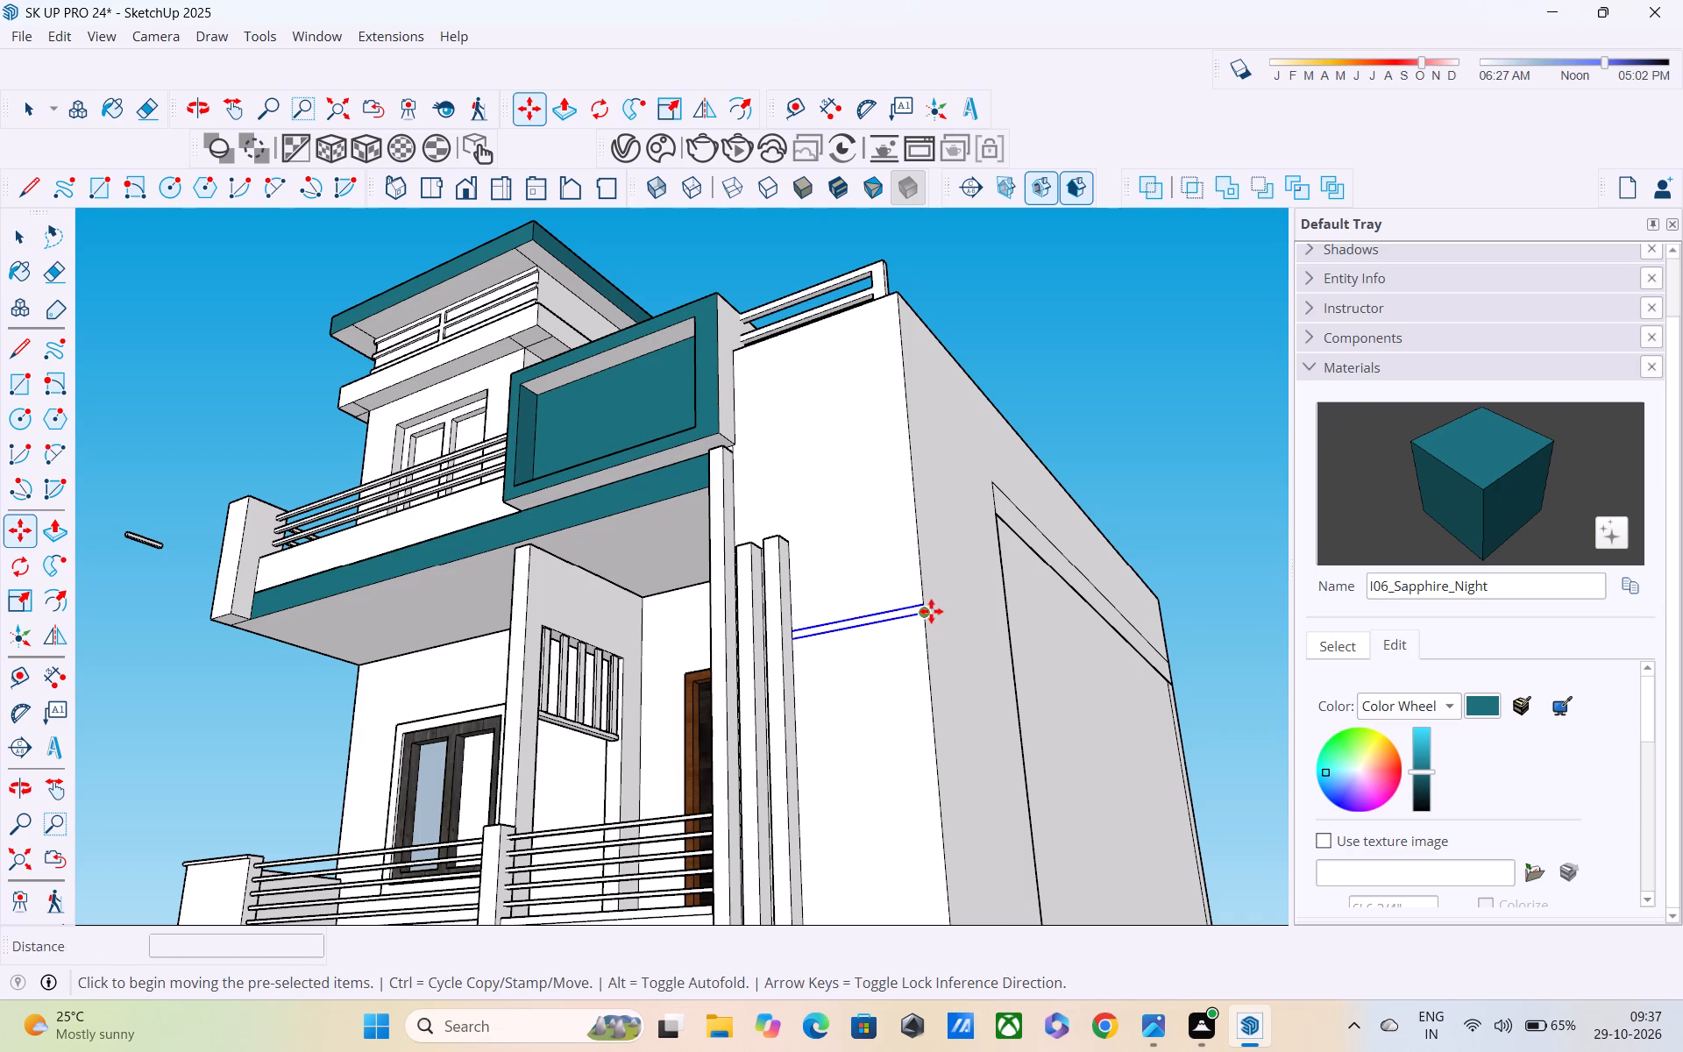
click(922, 610)
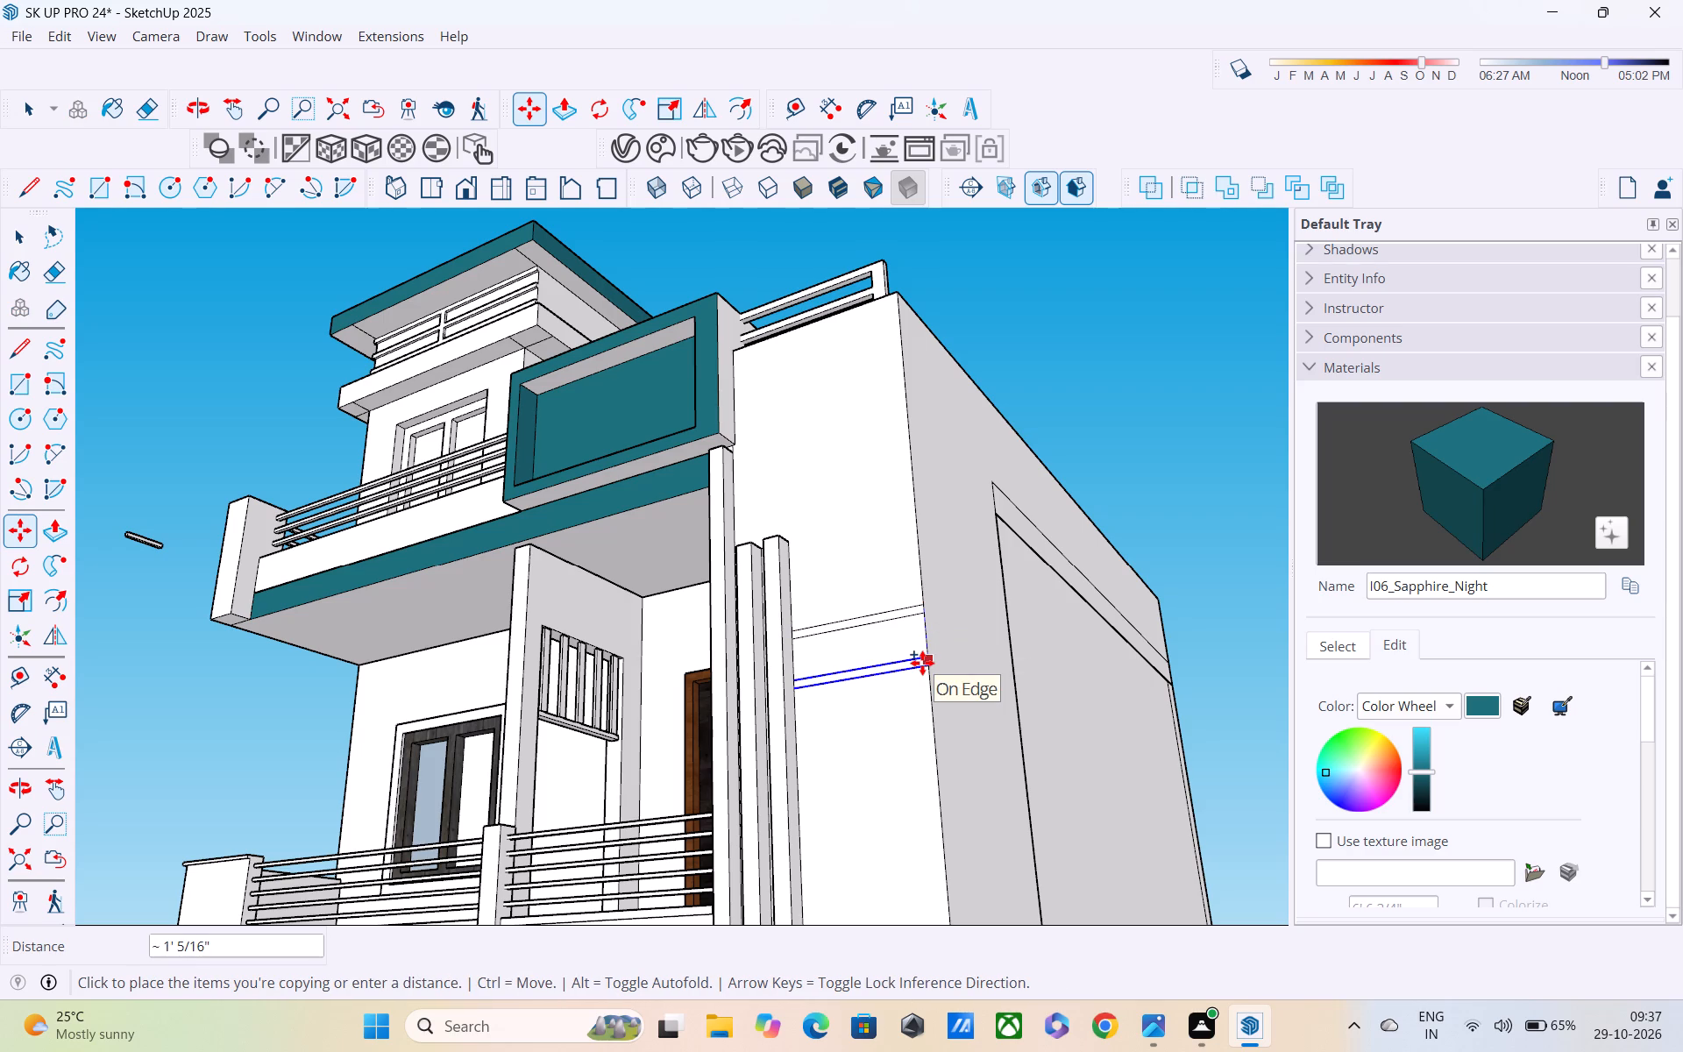
click(935, 654)
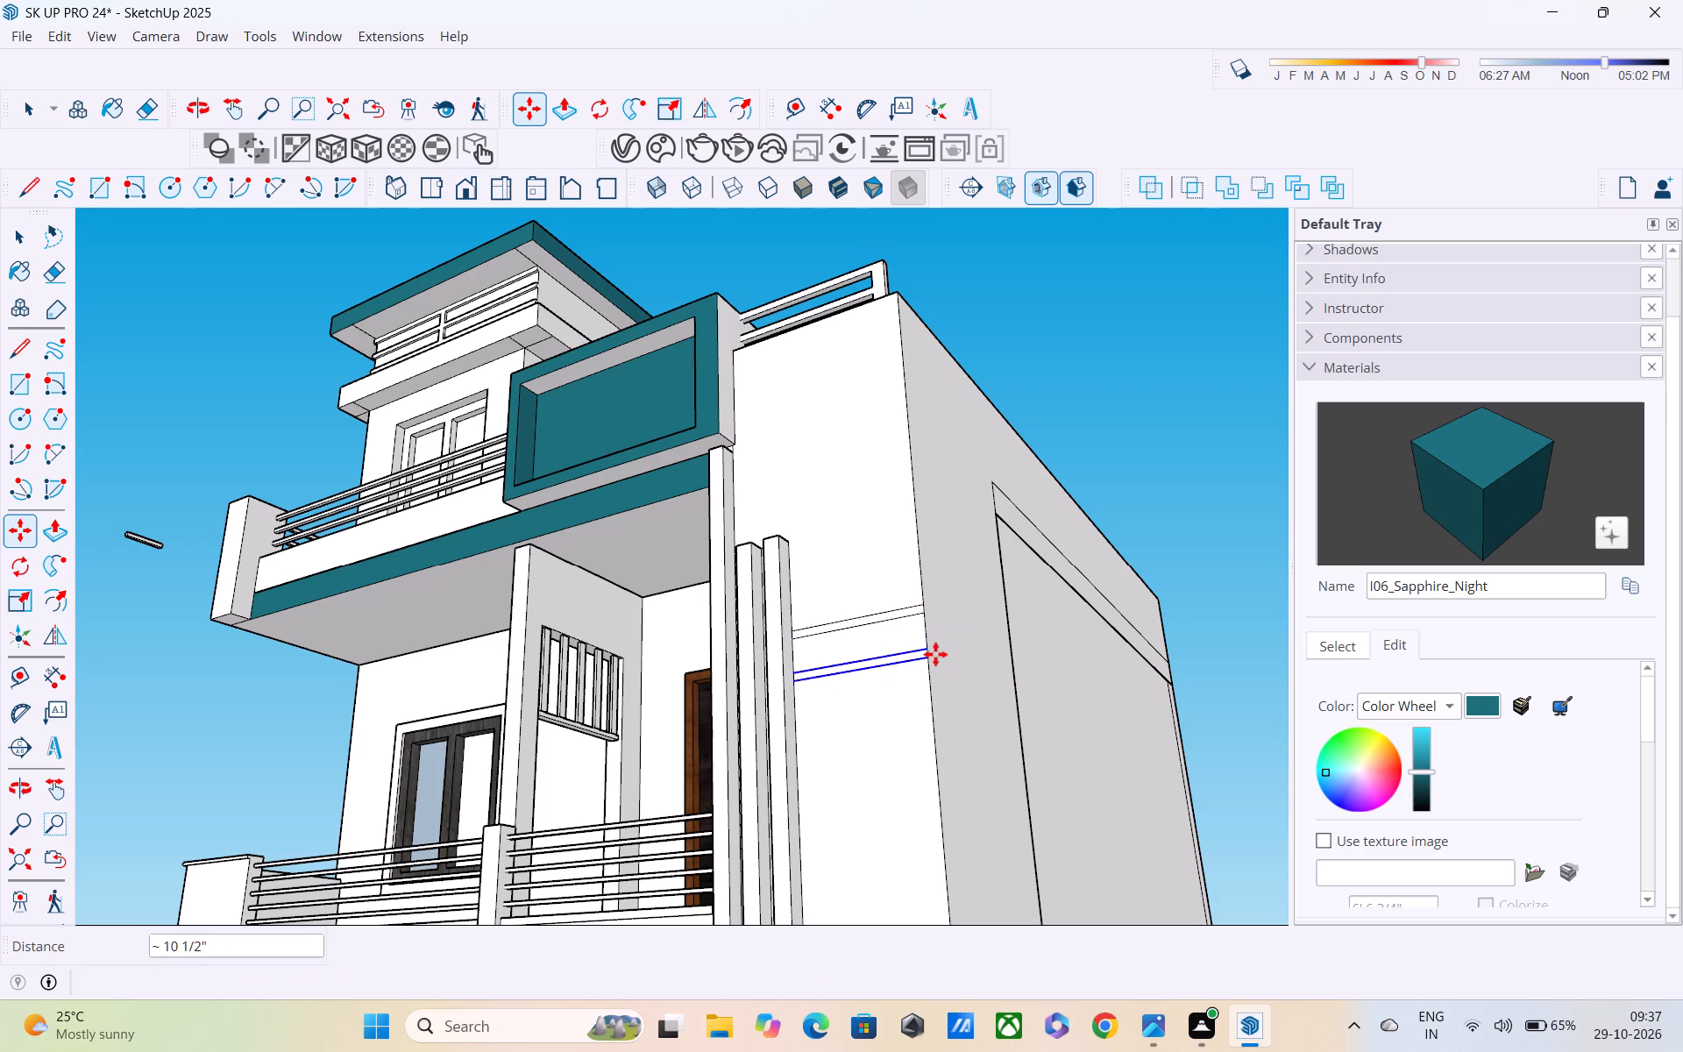
key(space)
Paint the front wall areas above, between and below the two narrow bands with I06_Sapphire_Night, leaving the bands white.
click(1477, 466)
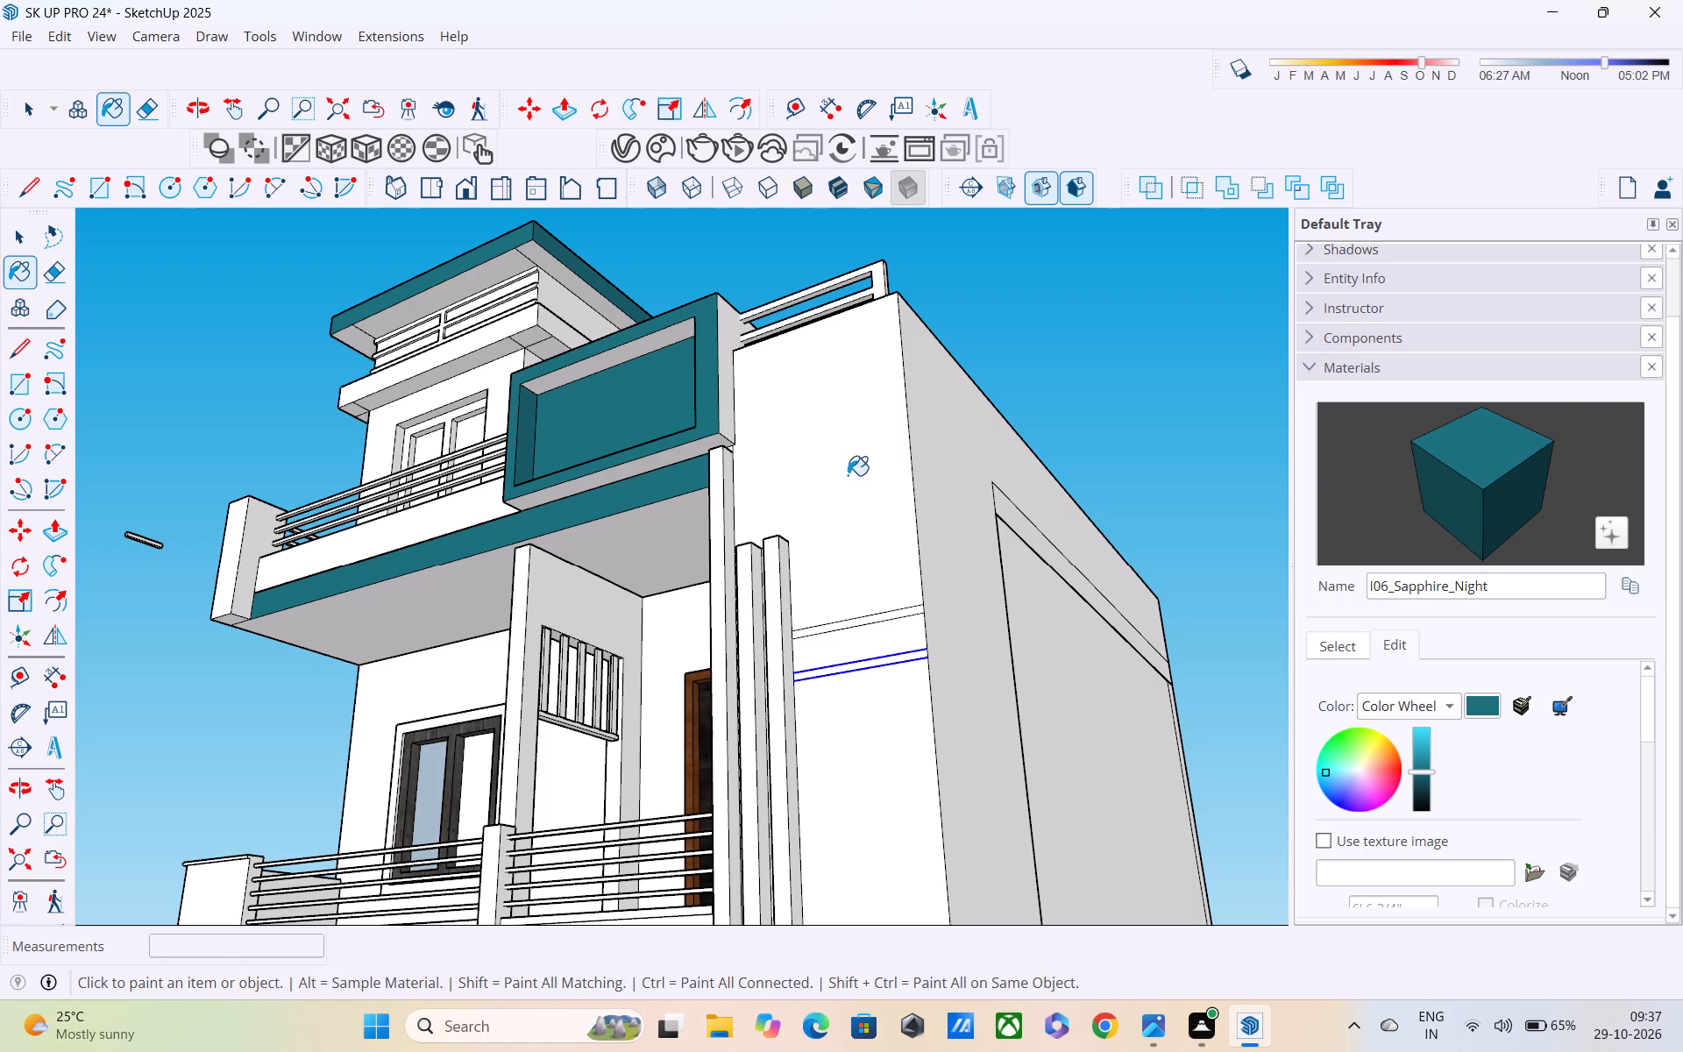
click(846, 473)
click(864, 635)
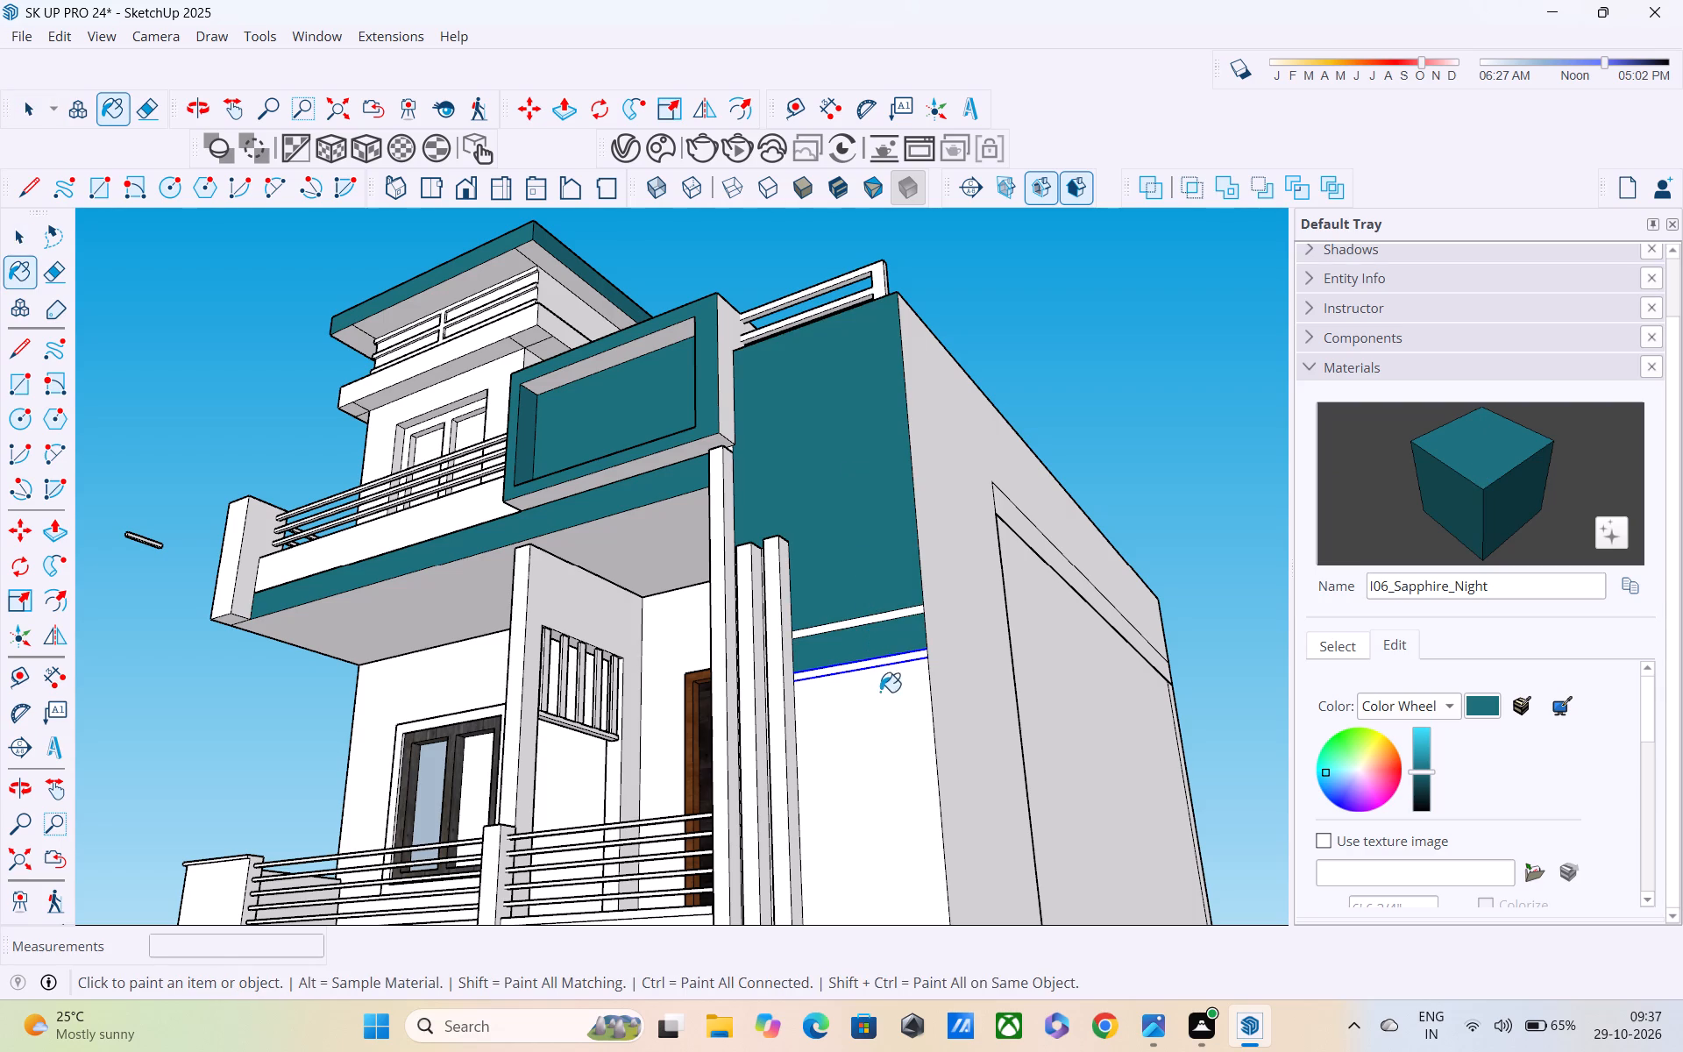
click(885, 714)
scroll(885, 714, down, 2)
middle_drag(885, 714, 890, 589)
scroll(950, 579, down, 4)
key(space)
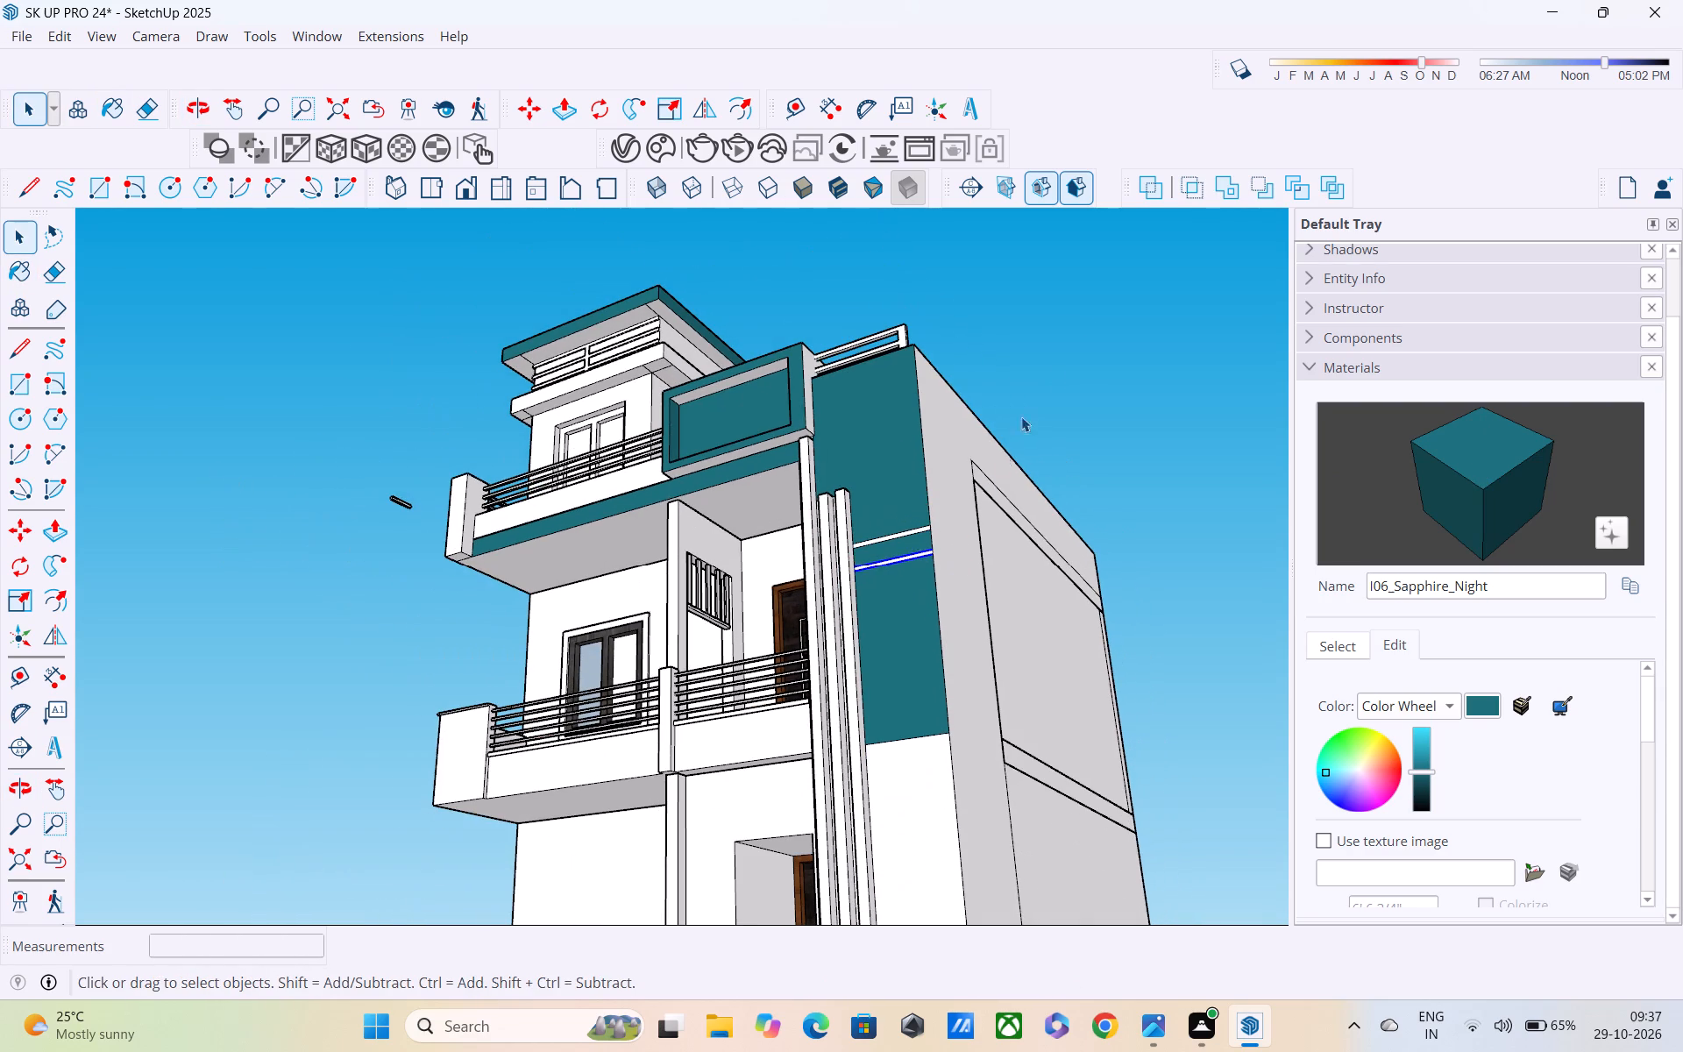
click(1087, 317)
Examine the colour scheme across the whole house from the front, the tower side and below.
middle_drag(1115, 468, 1434, 667)
scroll(1150, 640, down, 2)
middle_drag(1114, 629, 1042, 535)
scroll(1042, 535, up, 1)
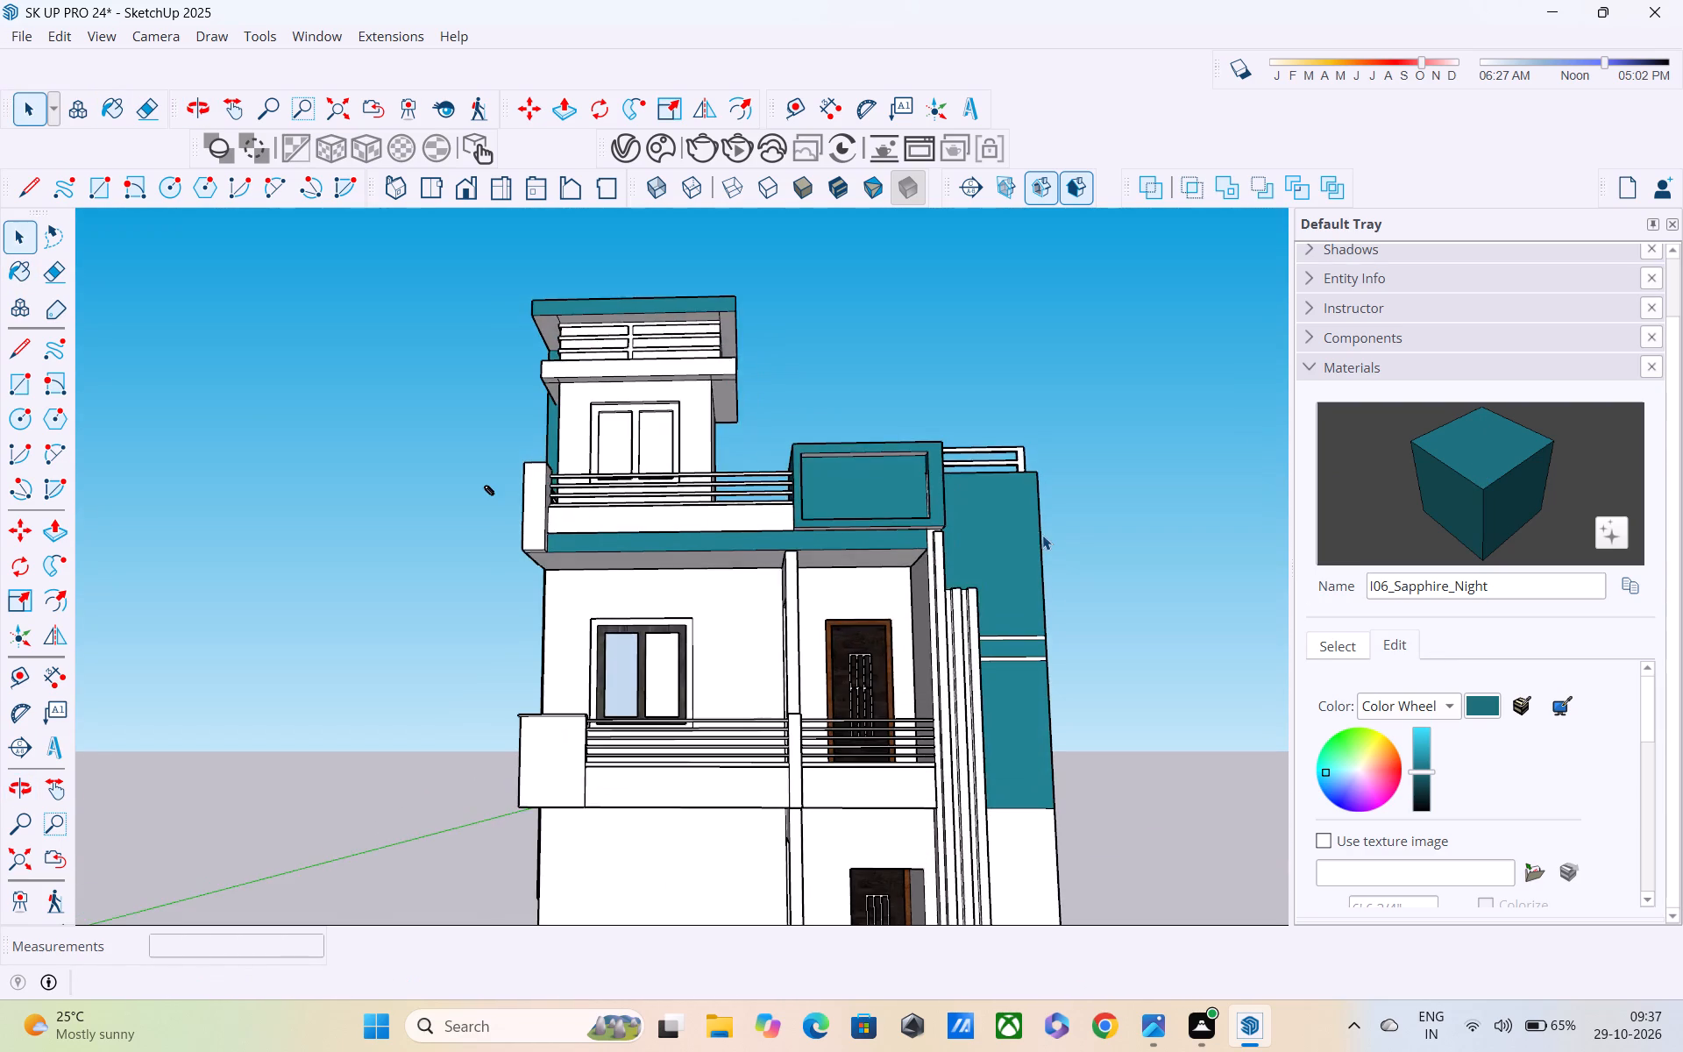
scroll(1037, 530, down, 10)
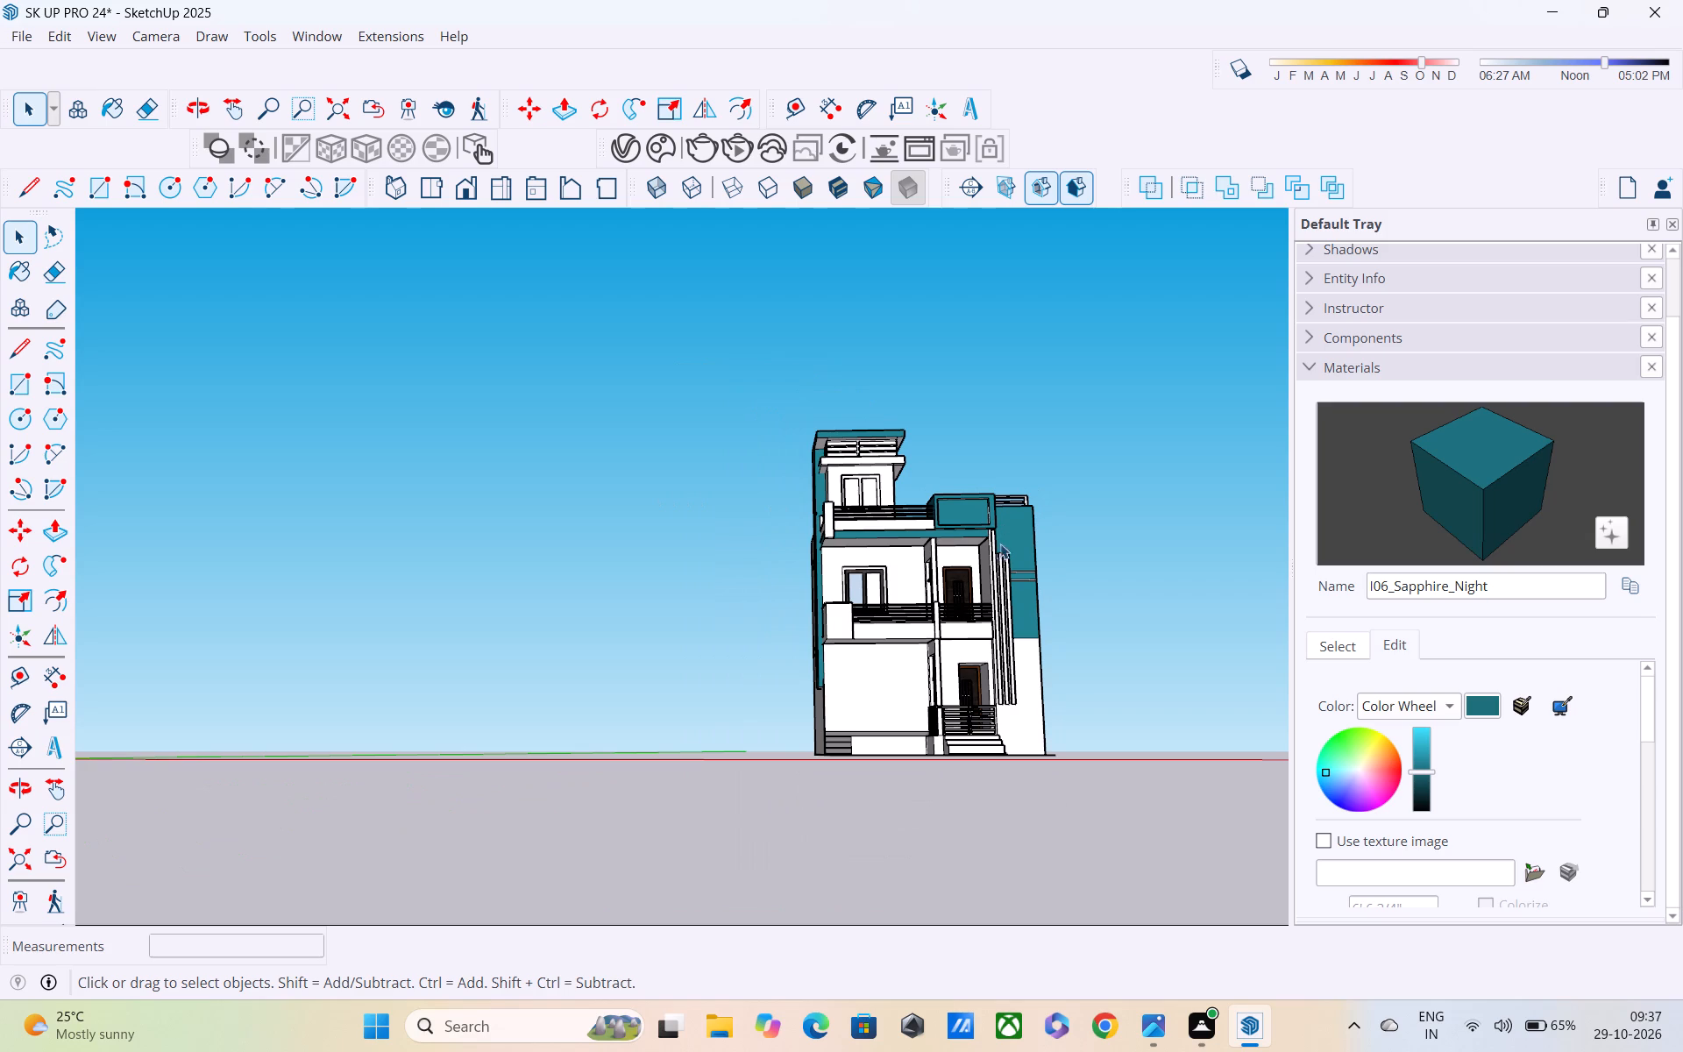
middle_drag(814, 566, 1093, 530)
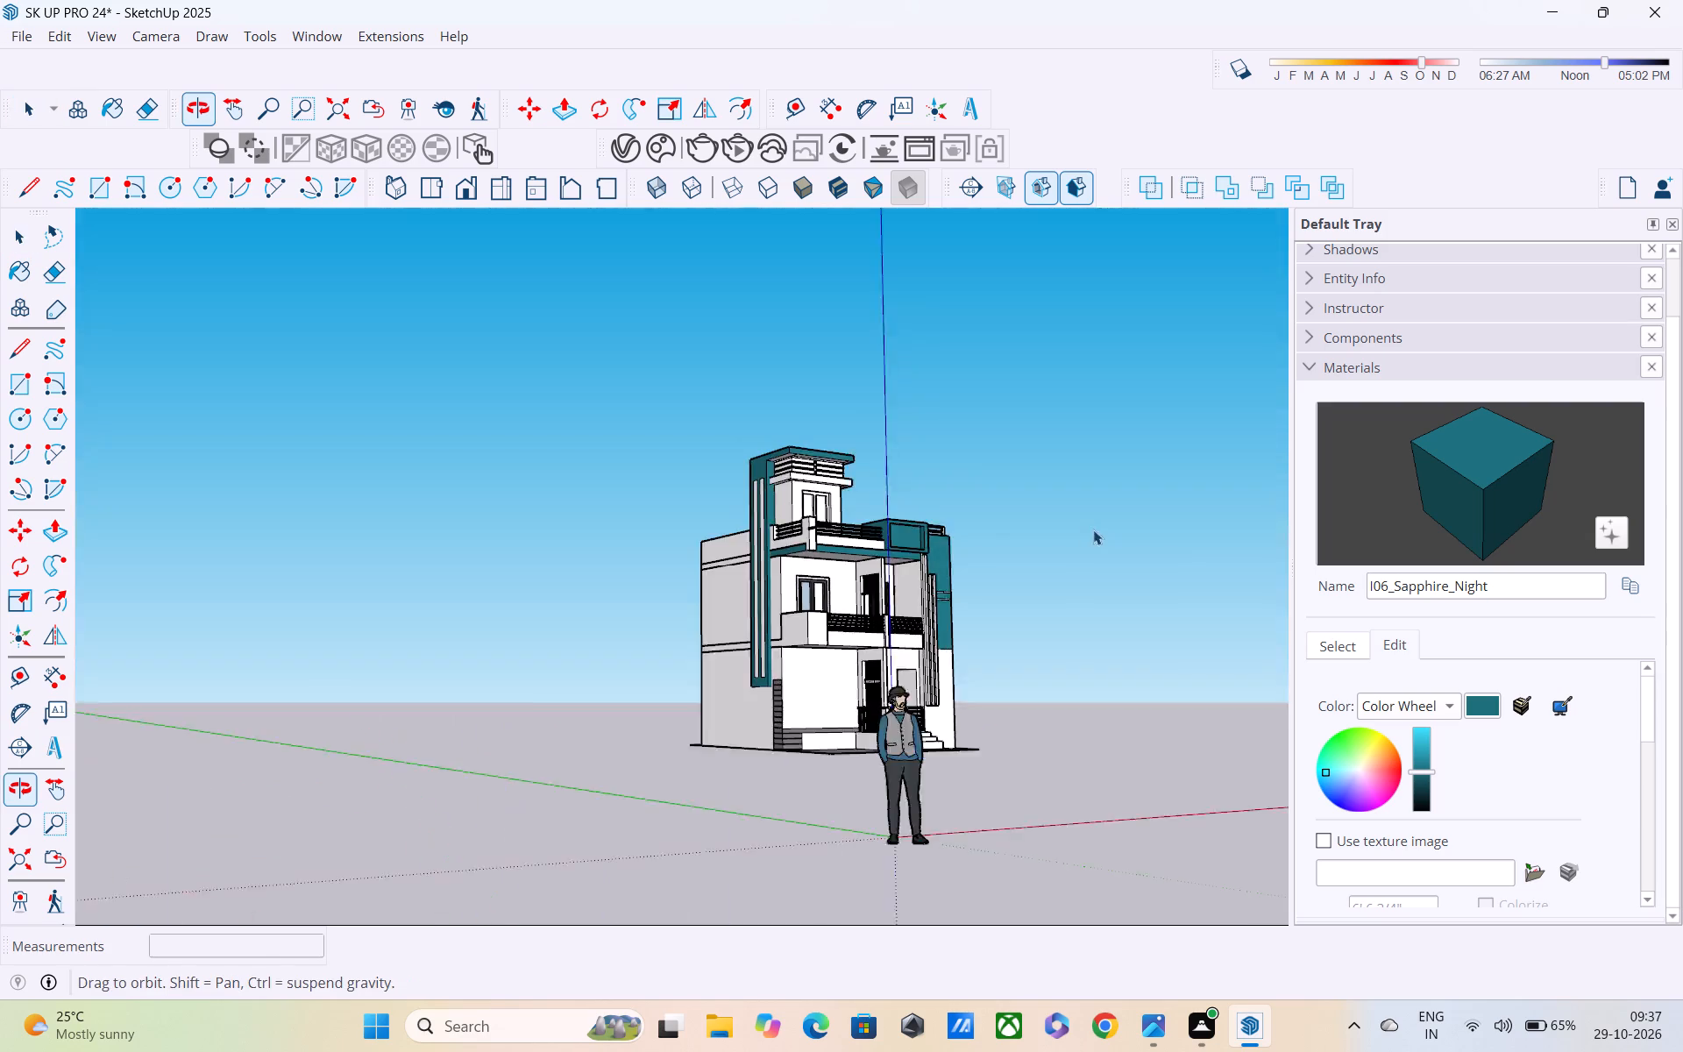
middle_drag(1093, 530, 1092, 544)
scroll(782, 559, up, 7)
middle_drag(776, 566, 756, 444)
scroll(785, 553, down, 1)
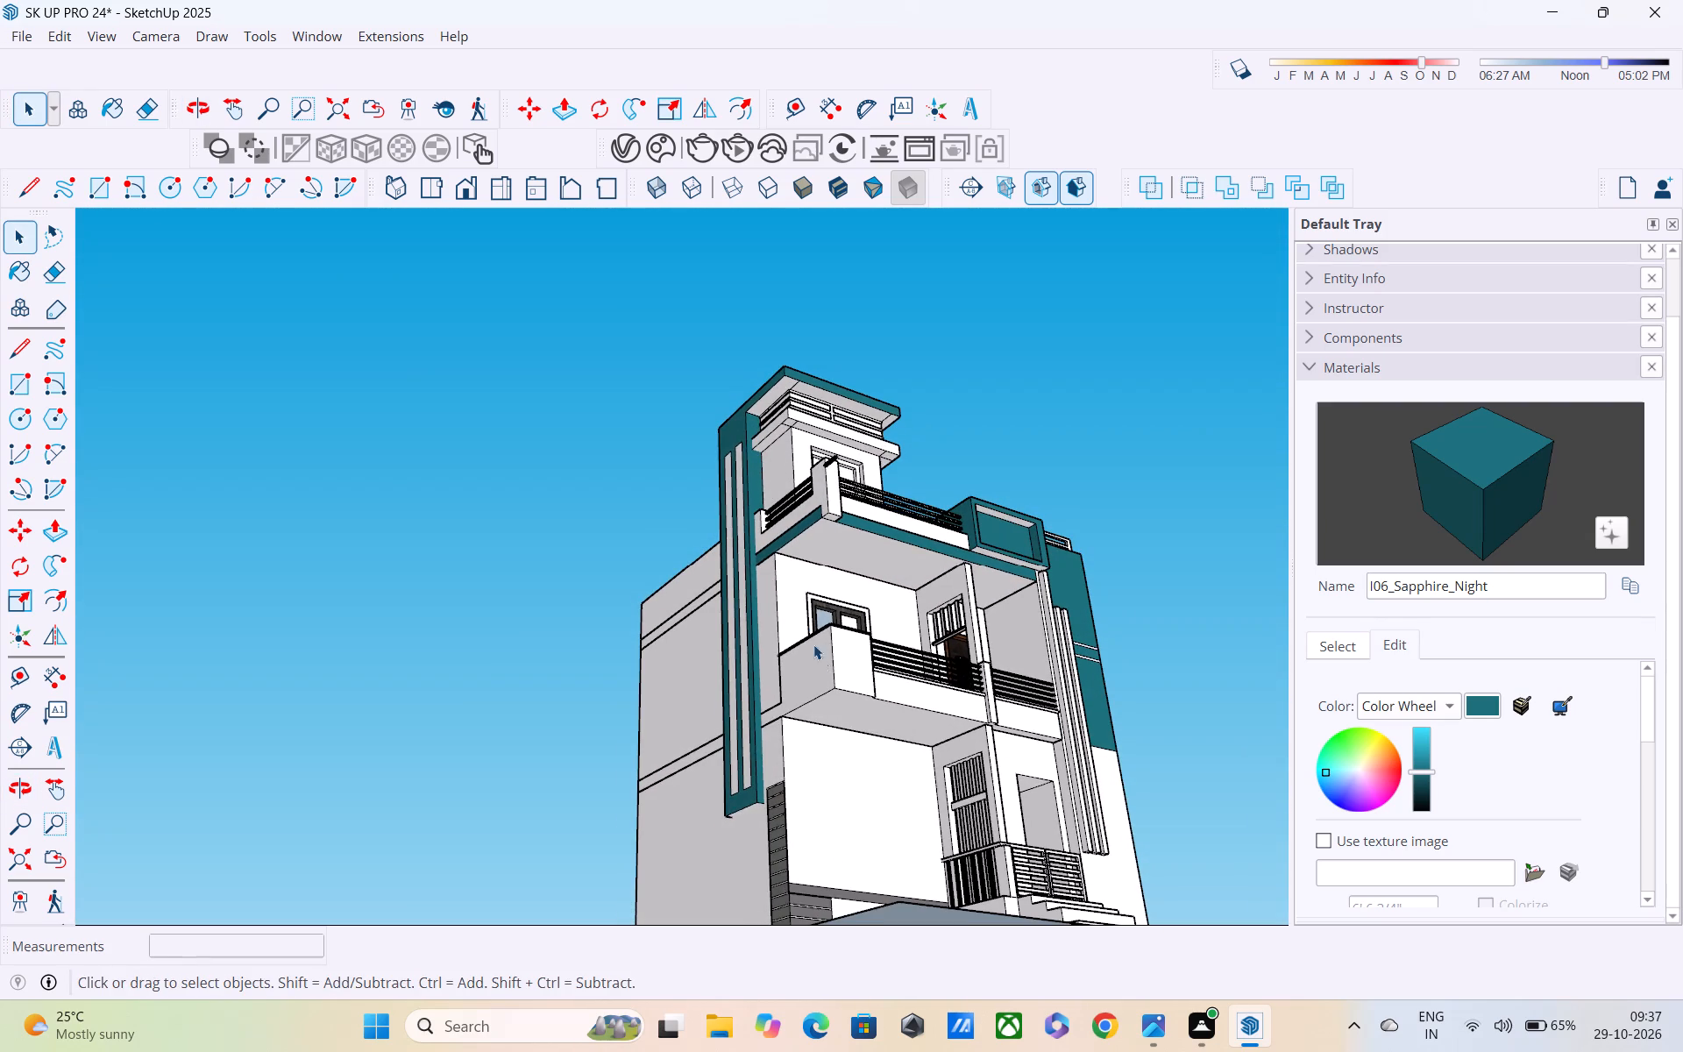
scroll(825, 672, down, 3)
scroll(912, 714, up, 2)
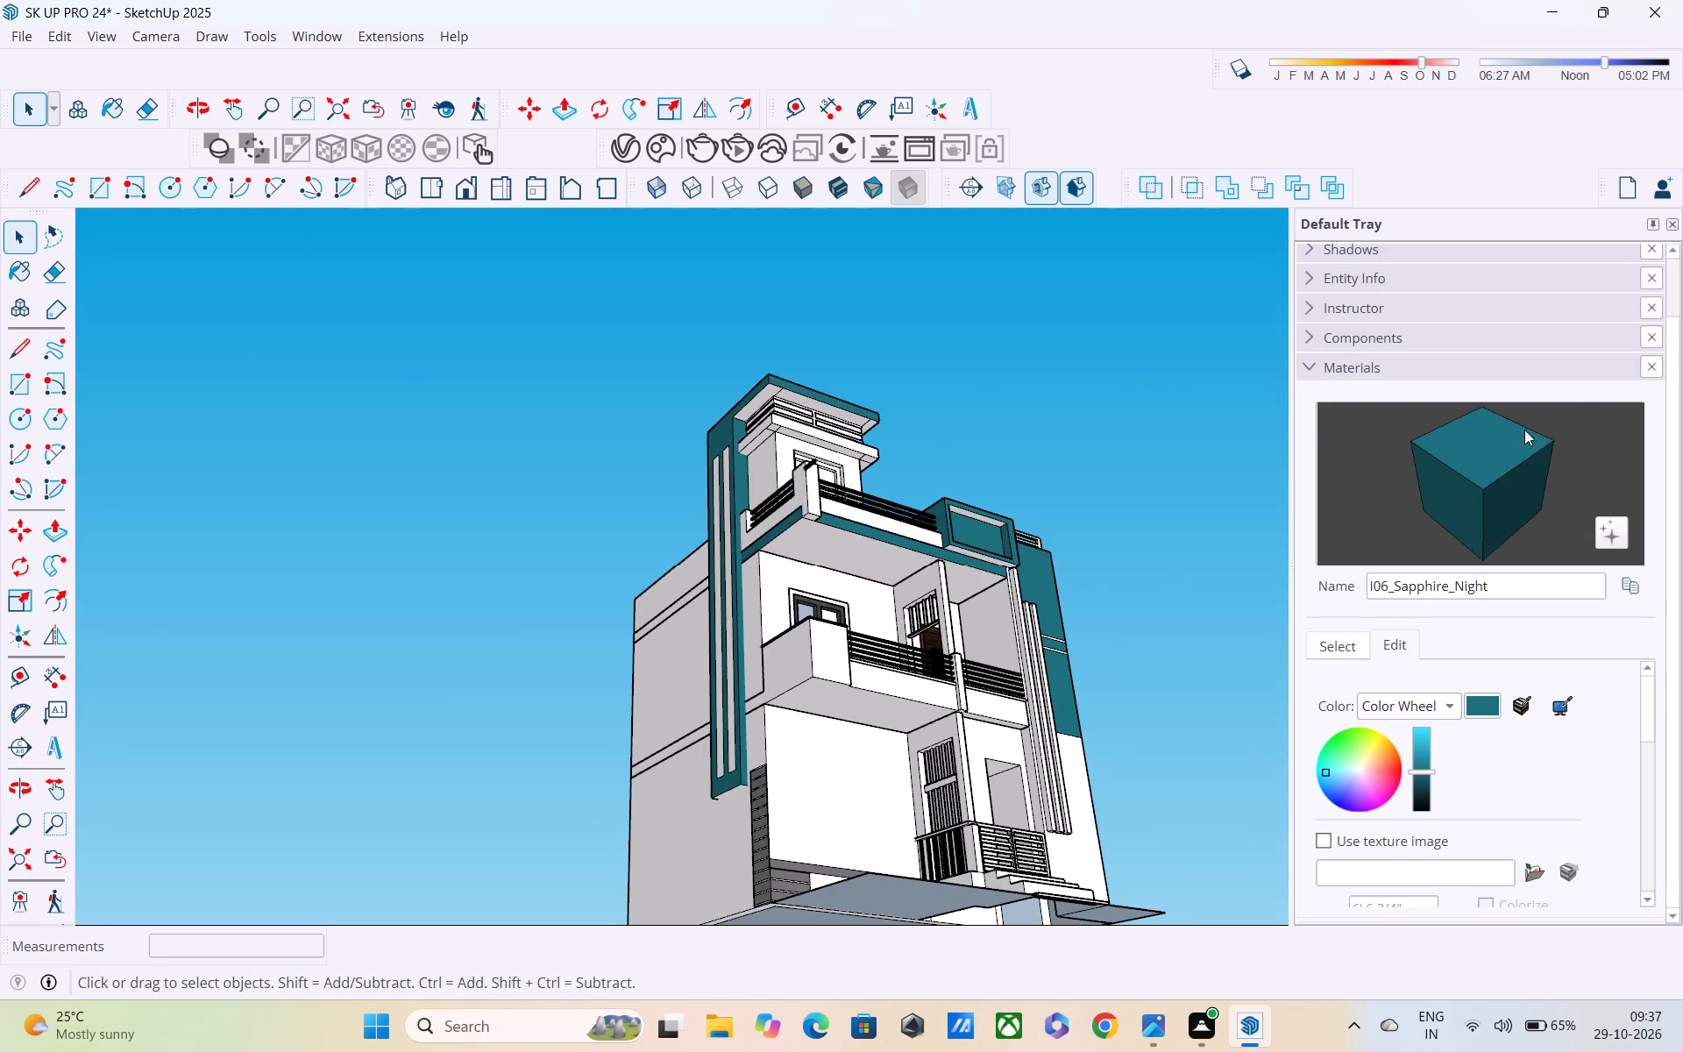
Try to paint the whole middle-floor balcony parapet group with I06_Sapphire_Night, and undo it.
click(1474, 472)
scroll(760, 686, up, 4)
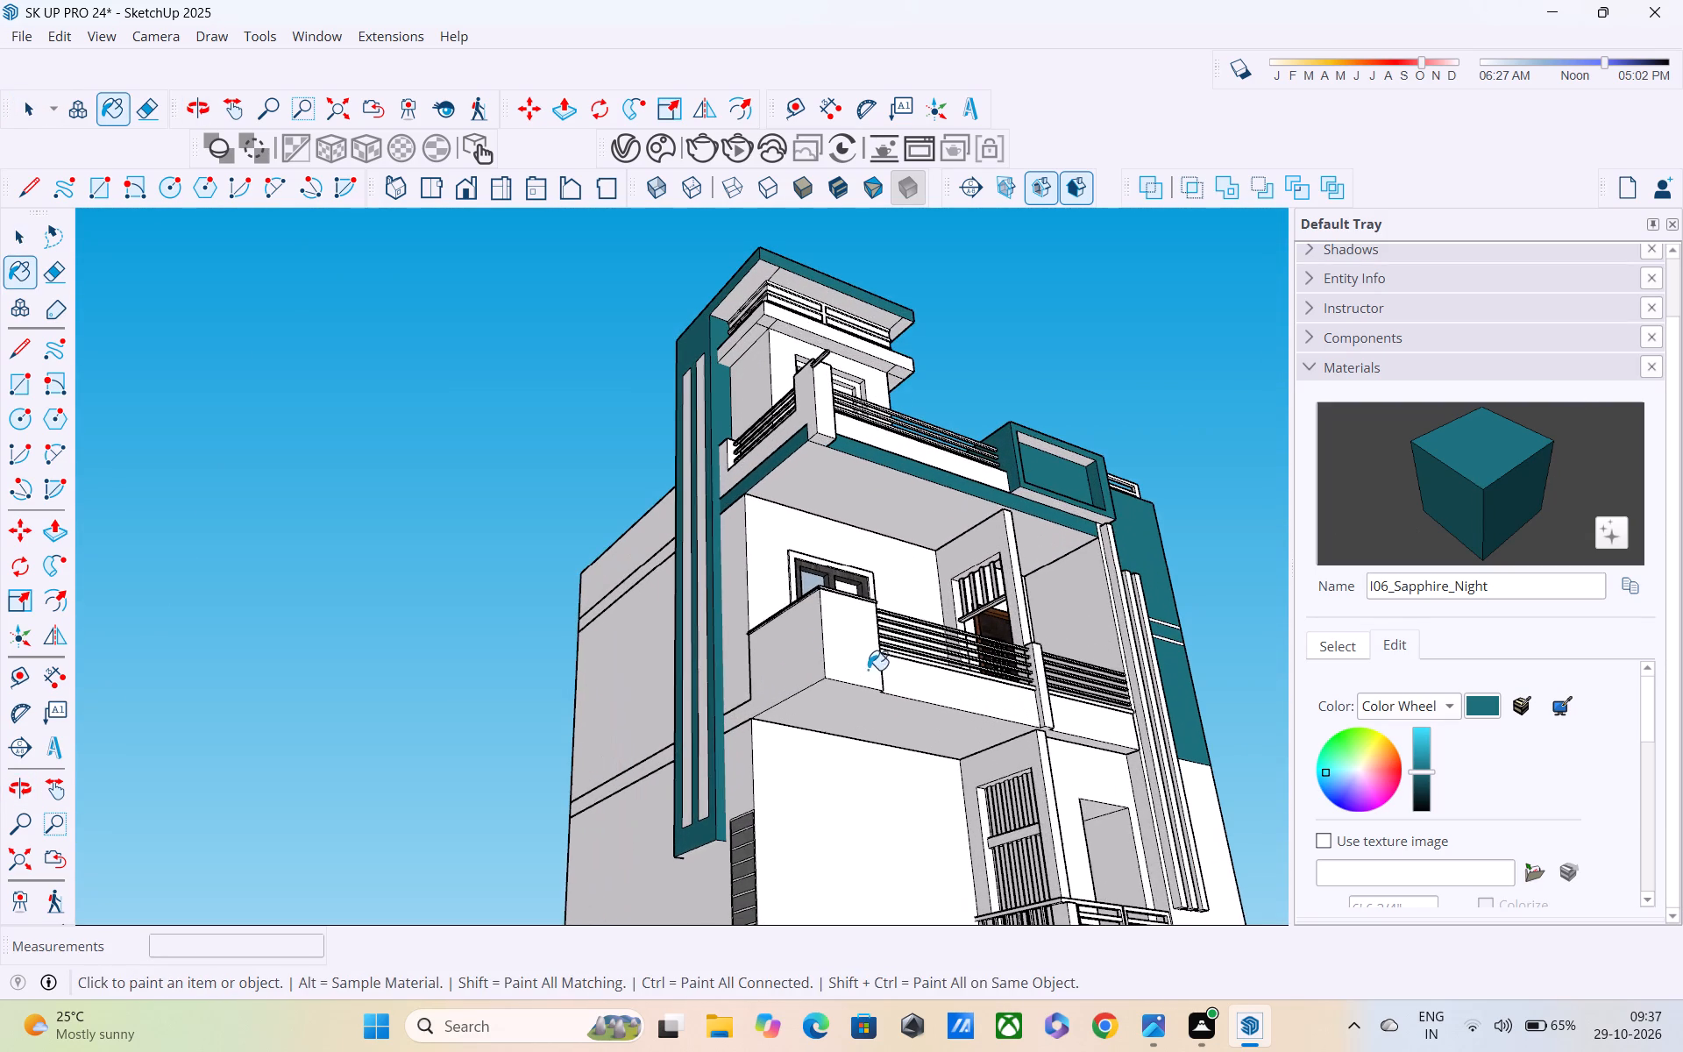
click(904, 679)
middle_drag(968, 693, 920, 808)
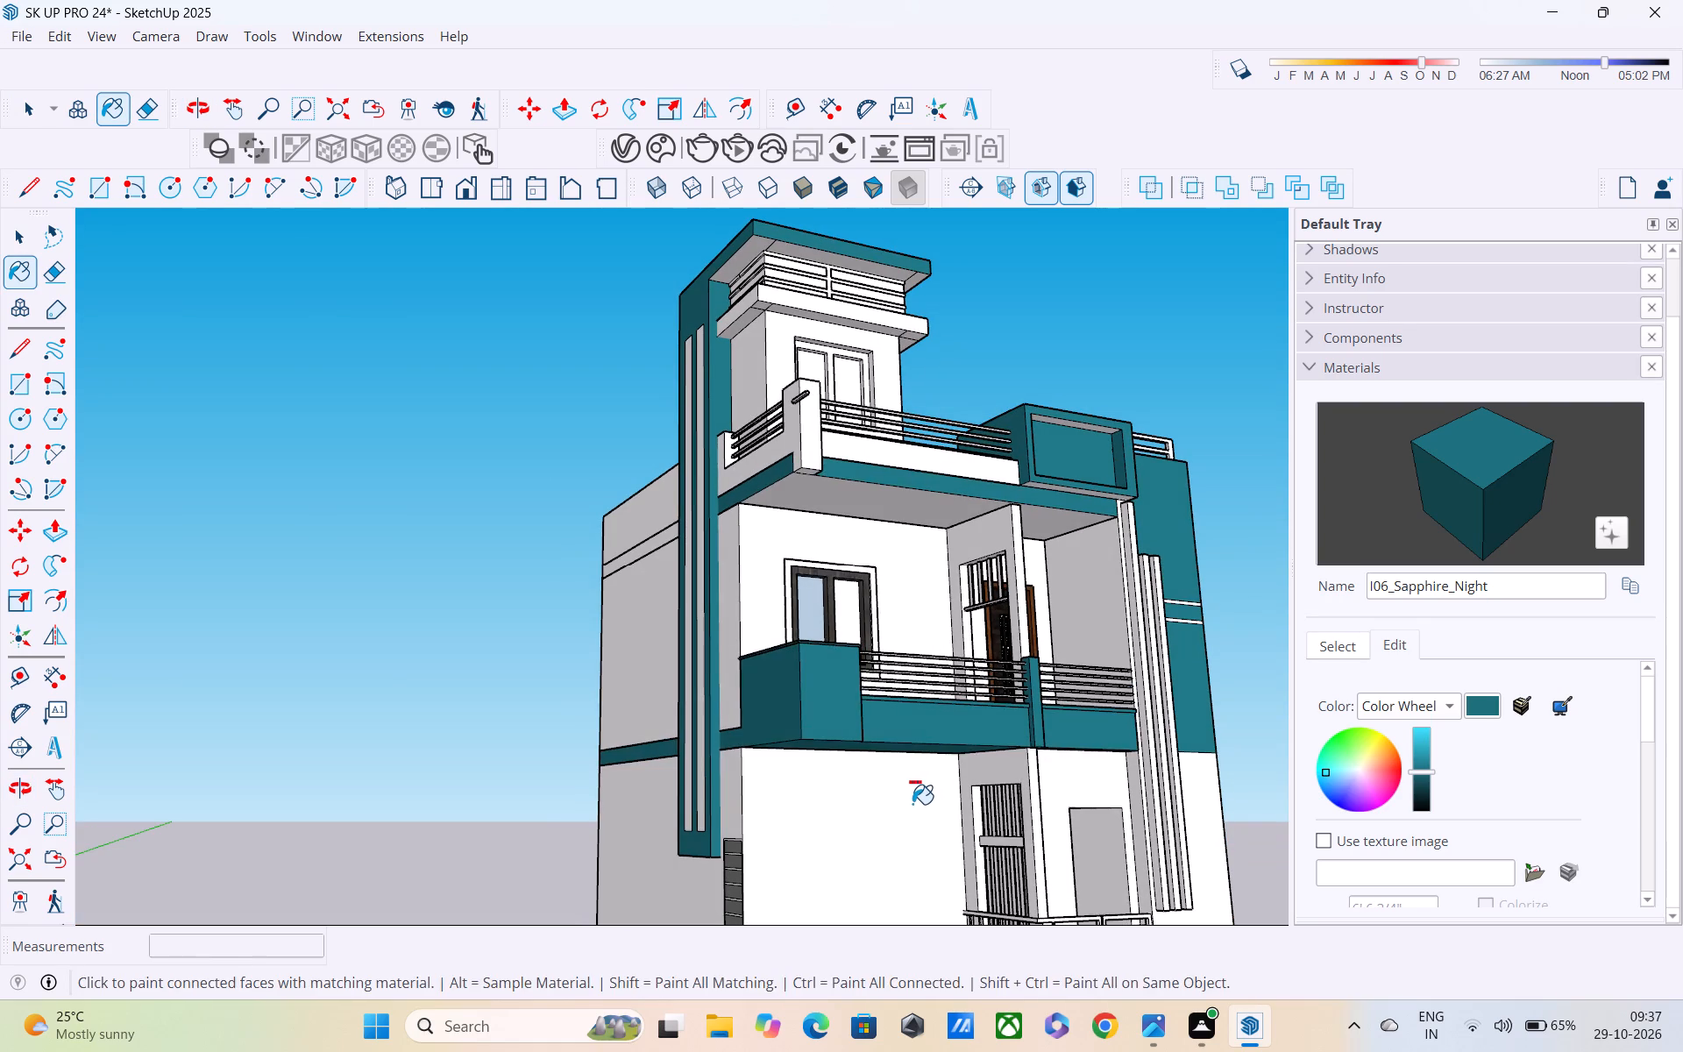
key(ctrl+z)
Open the middle-floor balcony parapet group and paint the front panels on both sides of the post with I06_Sapphire_Night.
scroll(907, 781, up, 1)
middle_drag(907, 781, 728, 774)
key(space)
double_click(849, 700)
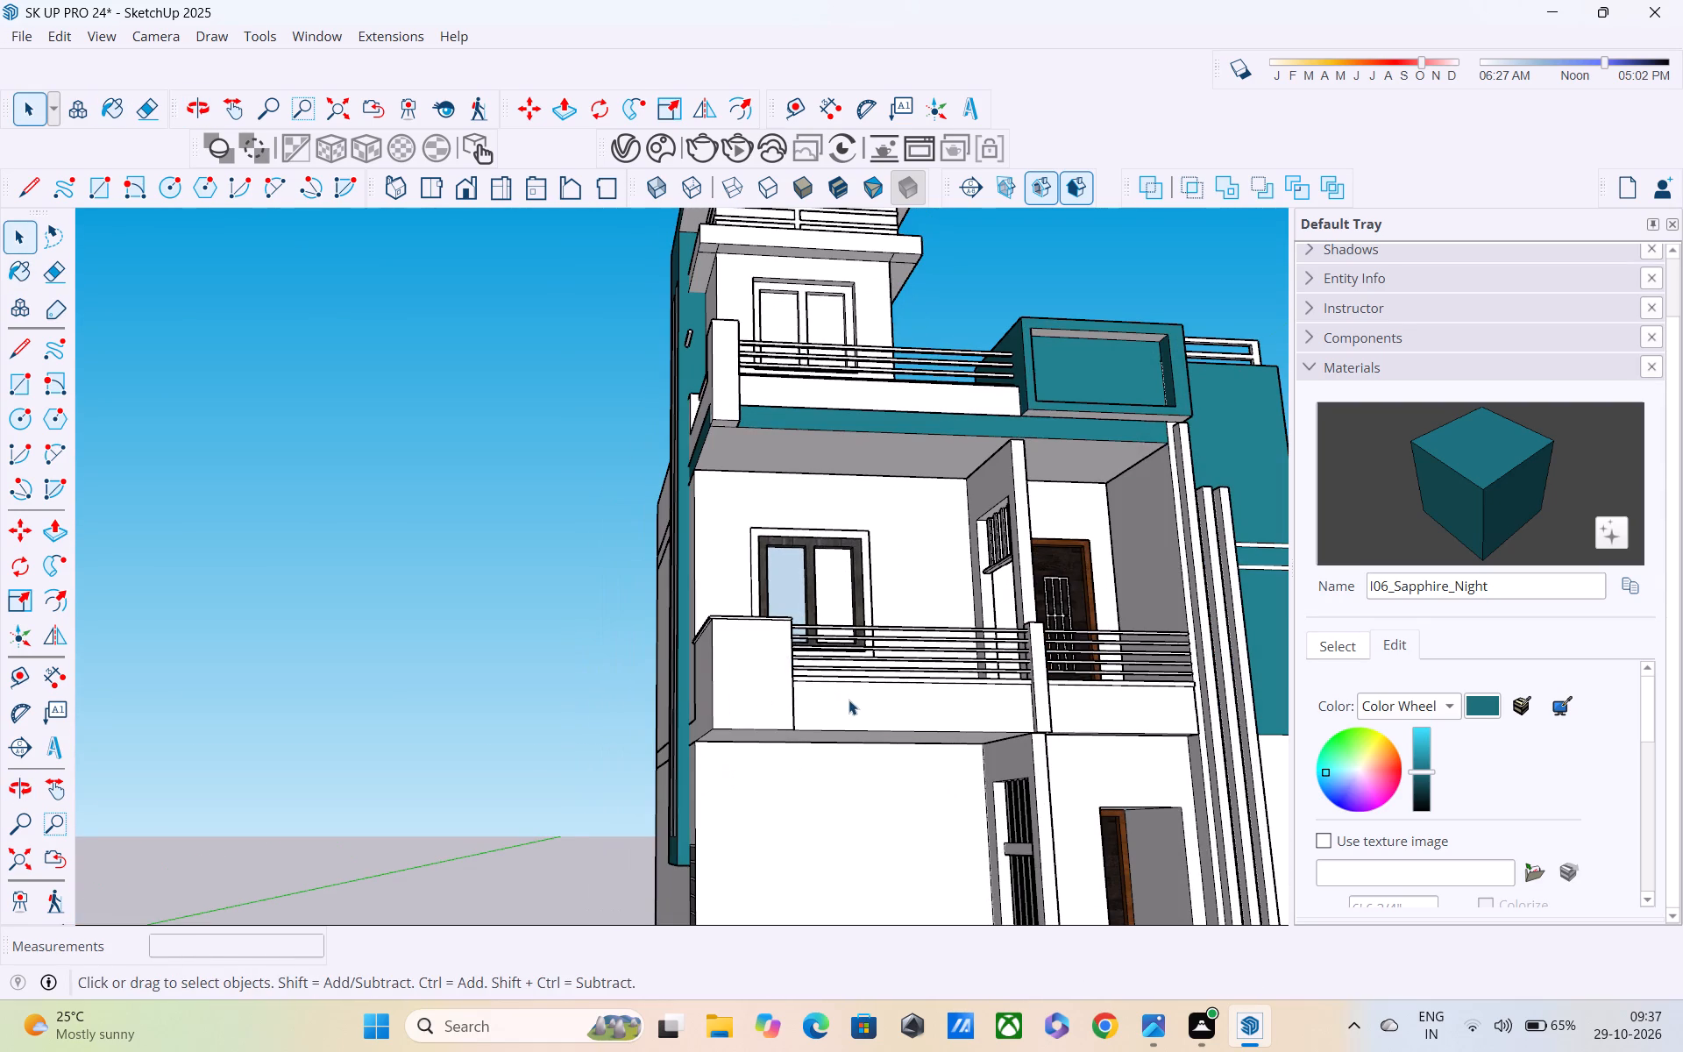
click(1533, 444)
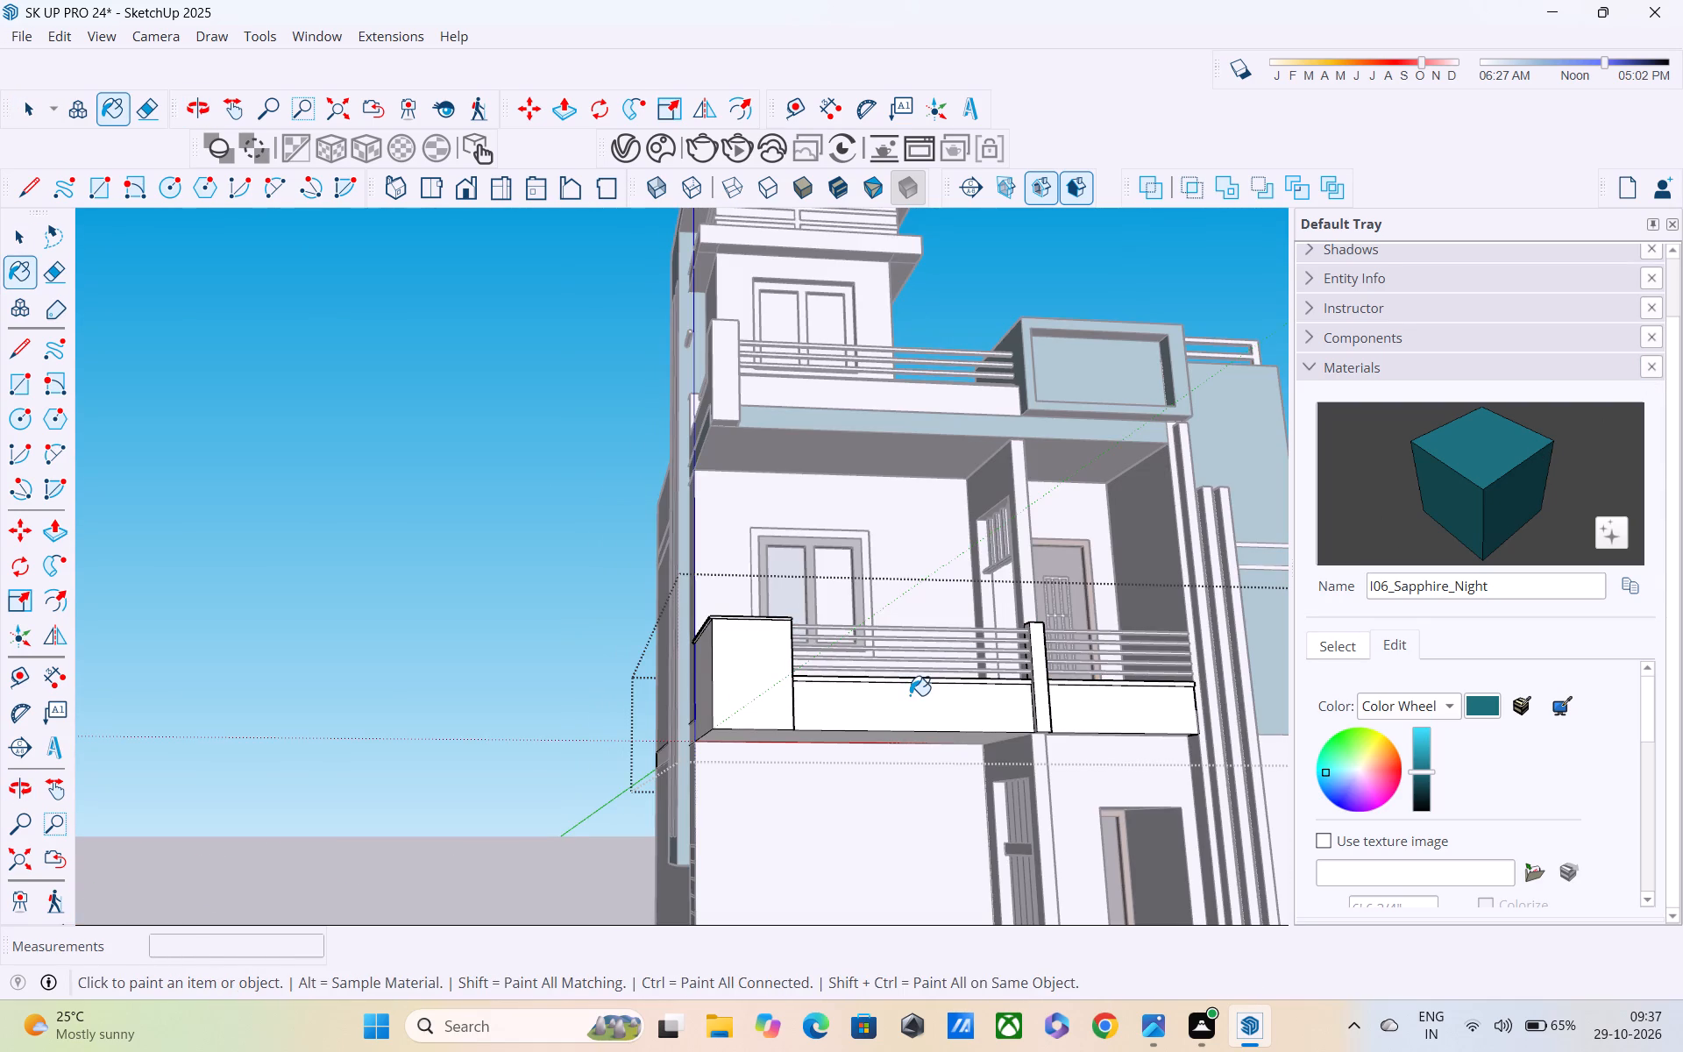
click(910, 695)
click(1064, 705)
Paint the front and both side faces of the balcony parapet's middle post with I06_Sapphire_Night.
scroll(1045, 701, up, 4)
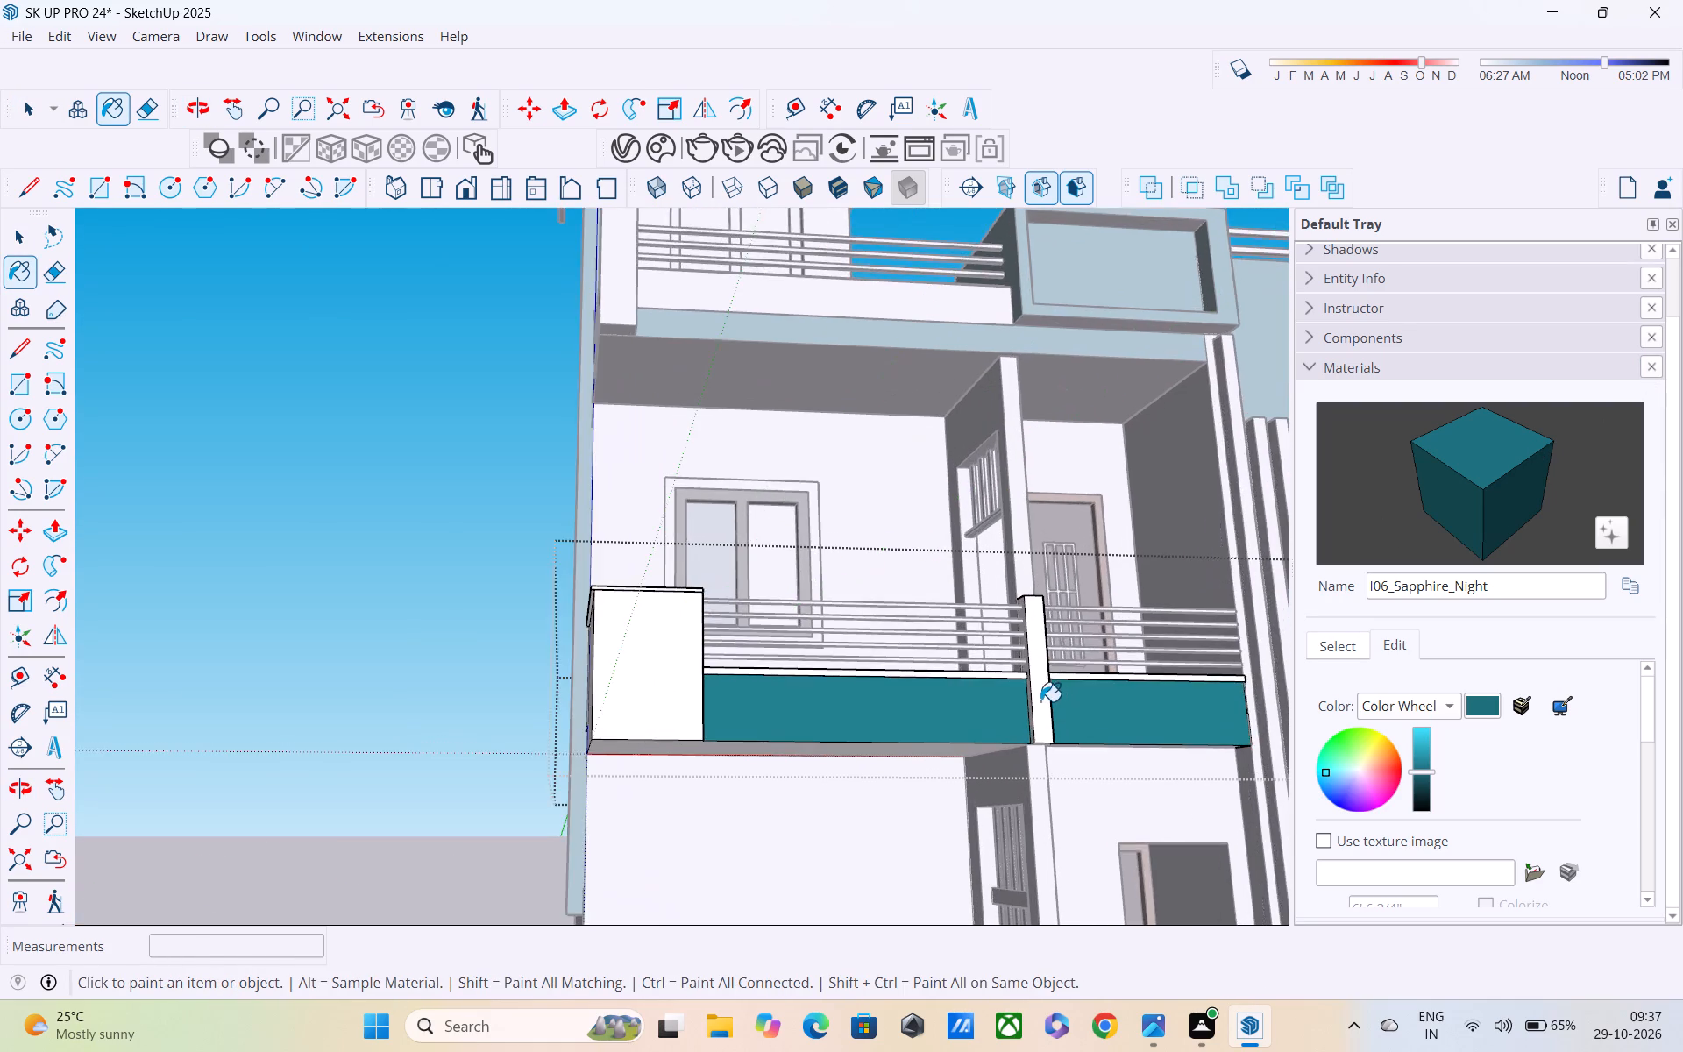
scroll(1040, 701, up, 5)
middle_drag(1031, 697, 1136, 755)
scroll(984, 749, up, 3)
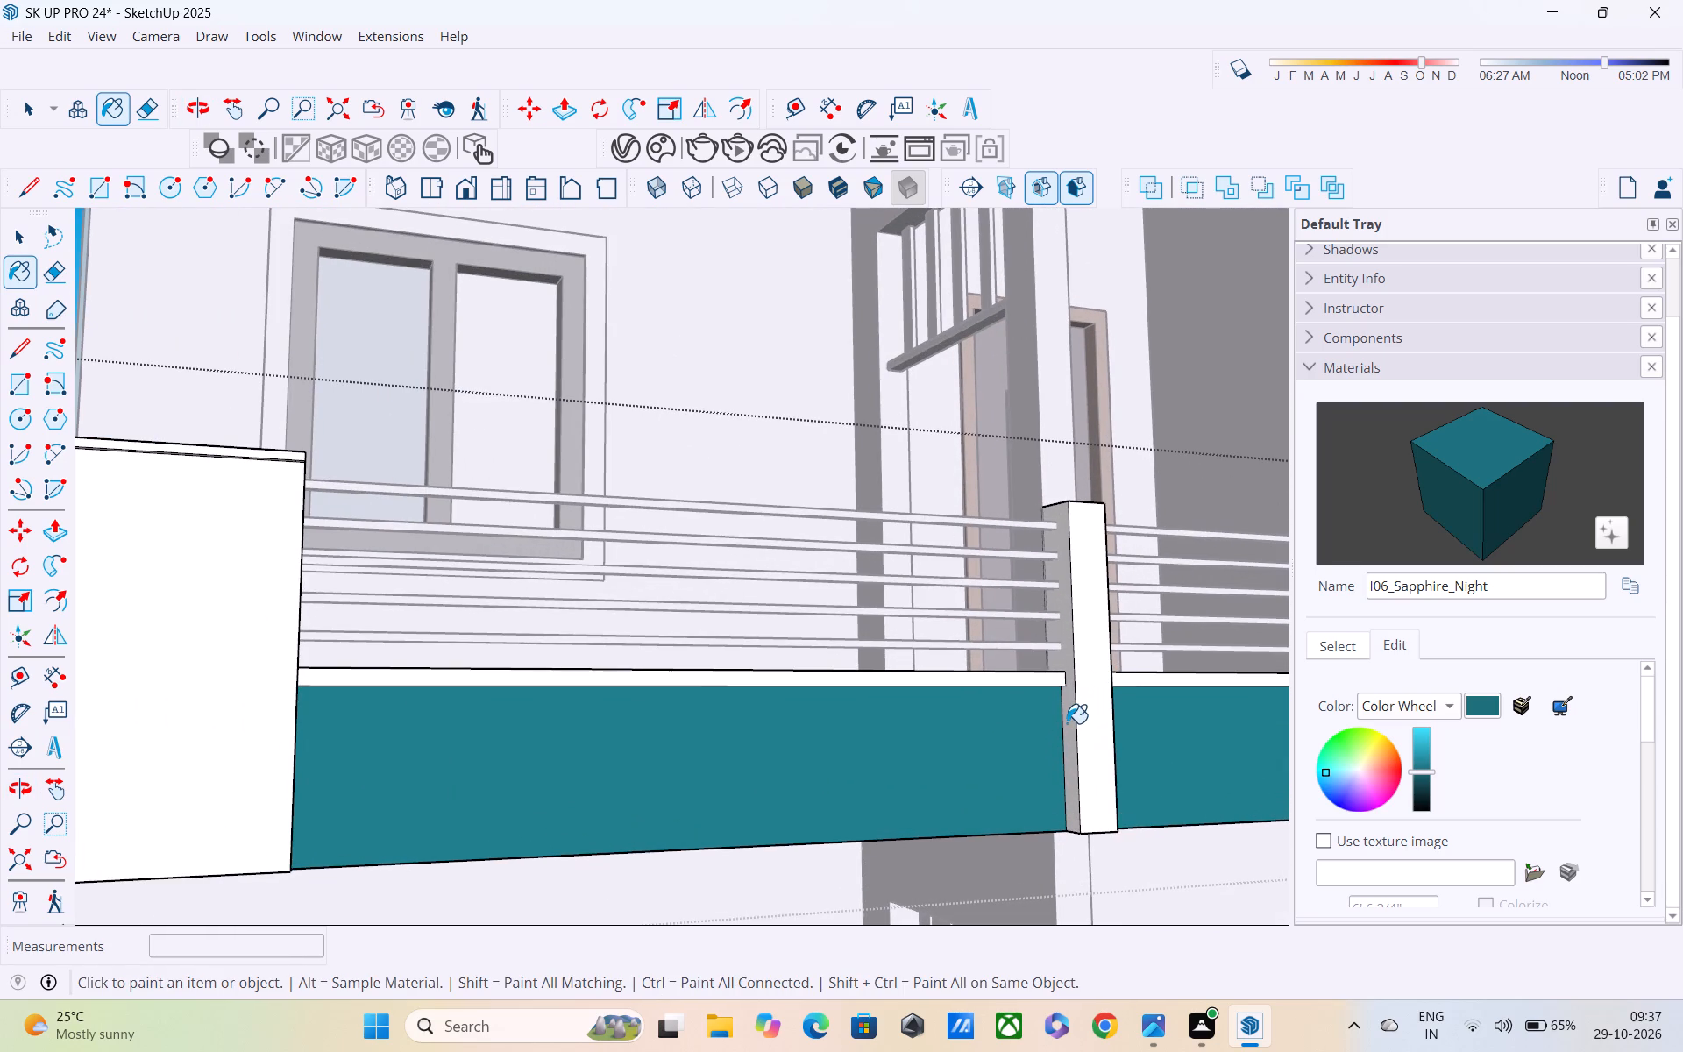
click(1067, 723)
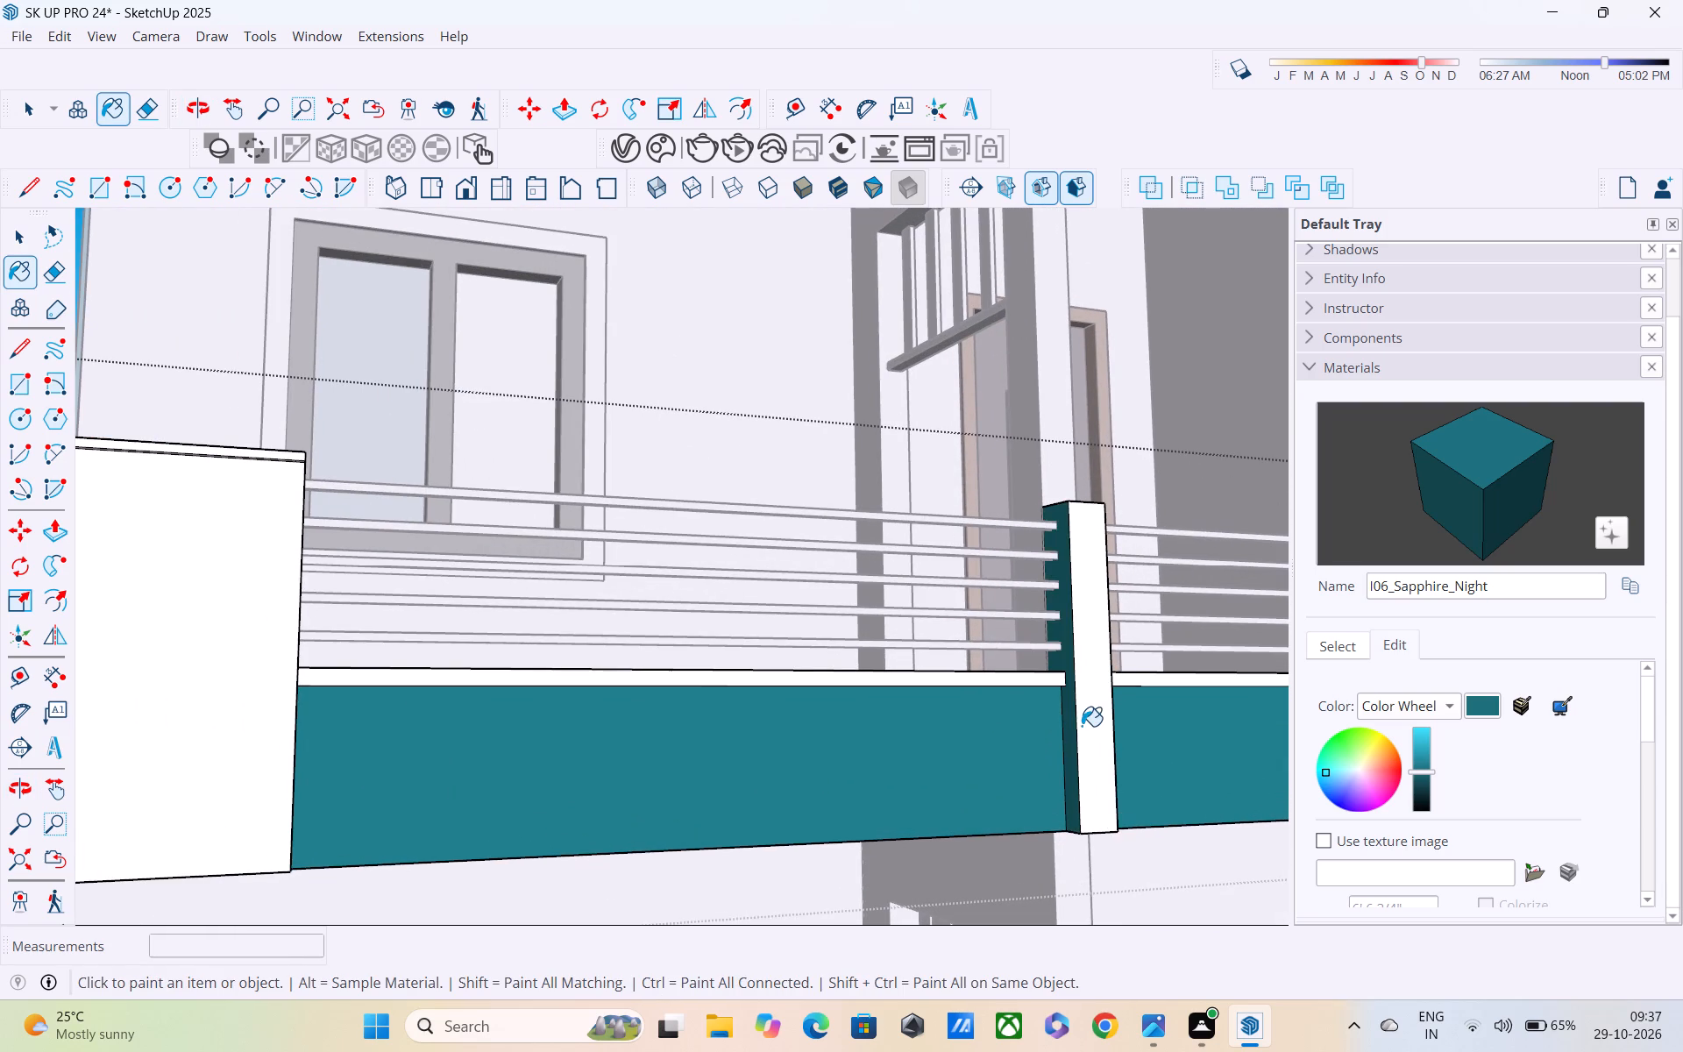
click(1087, 712)
middle_drag(1092, 712, 699, 707)
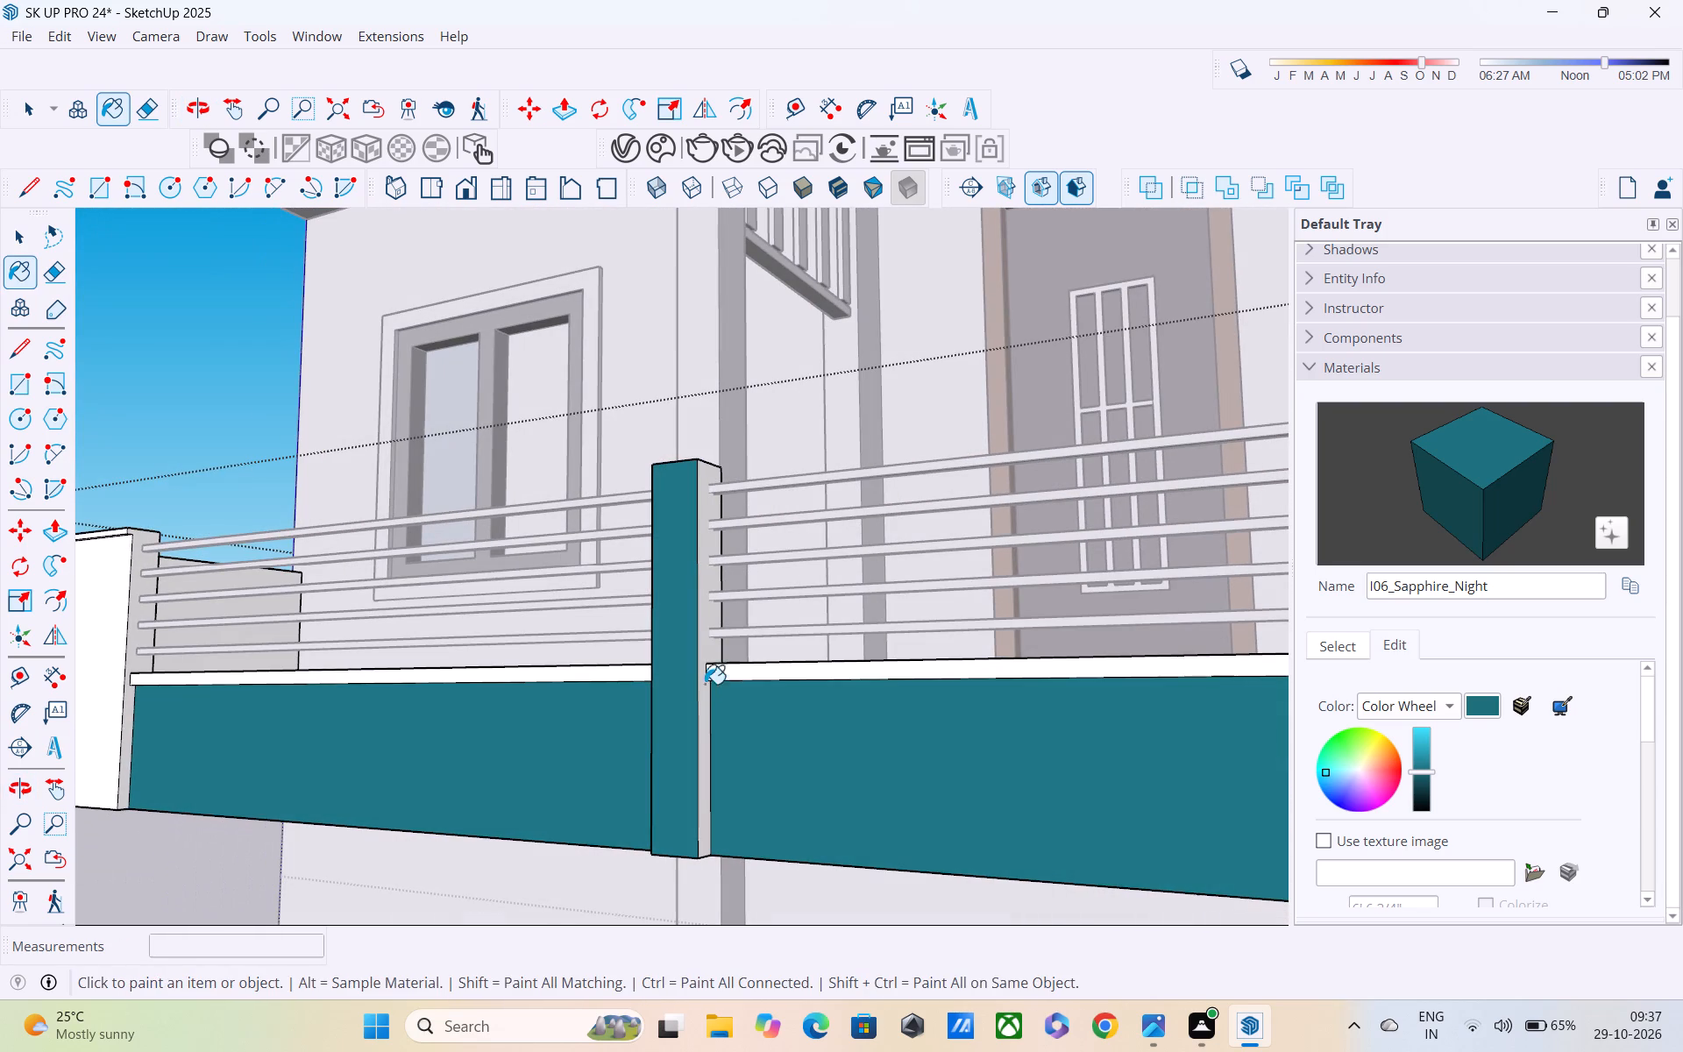
click(707, 676)
click(697, 649)
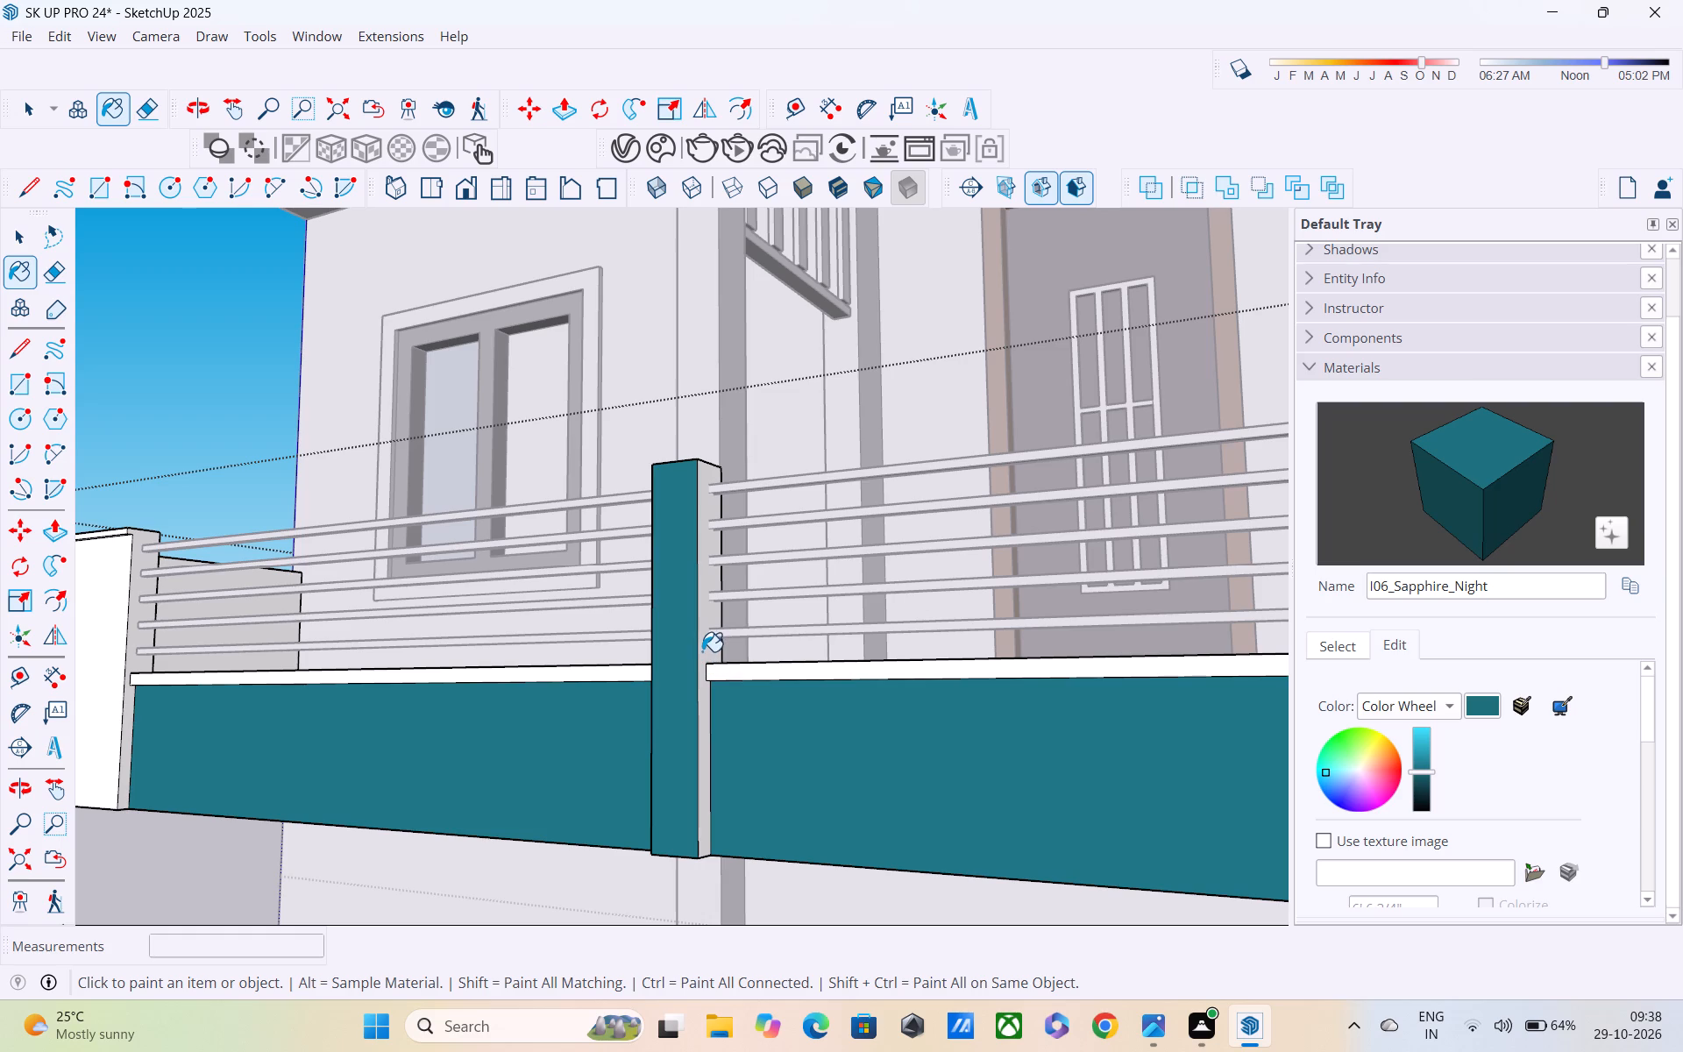
click(702, 651)
Close the middle balcony parapet group and examine the teal parapet against the whole front elevation.
scroll(703, 652, down, 3)
scroll(670, 715, up, 1)
scroll(670, 715, down, 7)
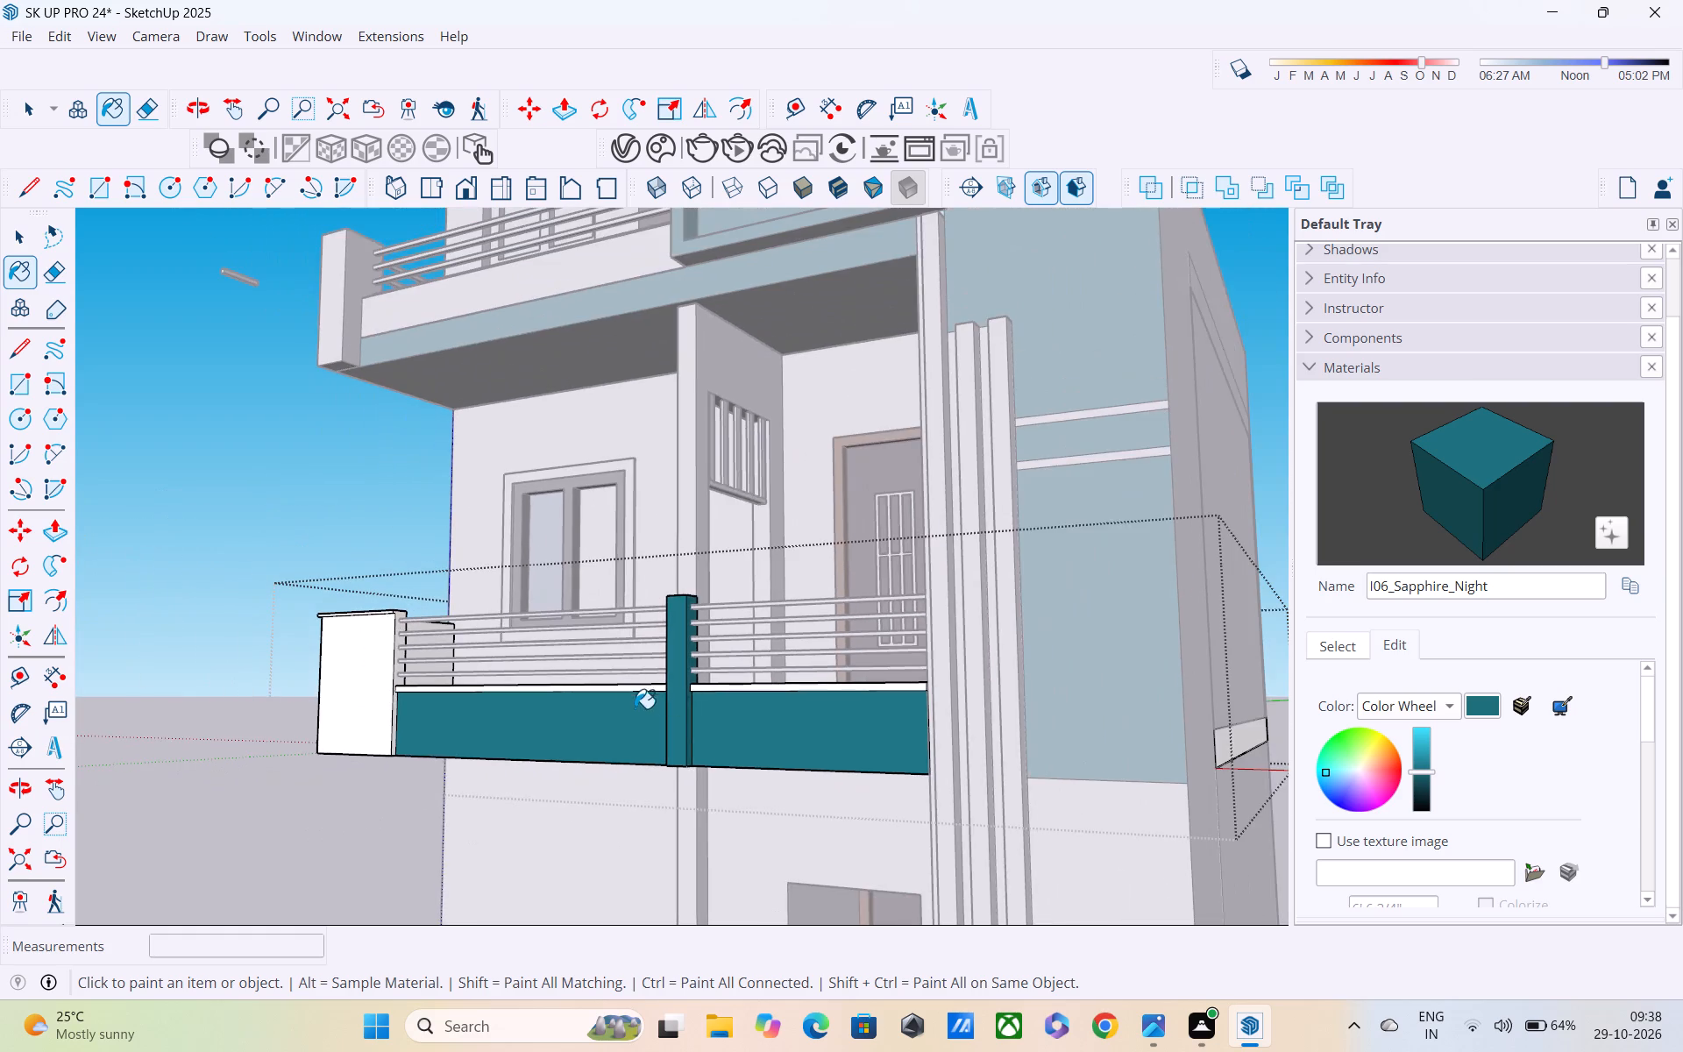
scroll(620, 703, down, 8)
shift+middle_drag(570, 686, 640, 703)
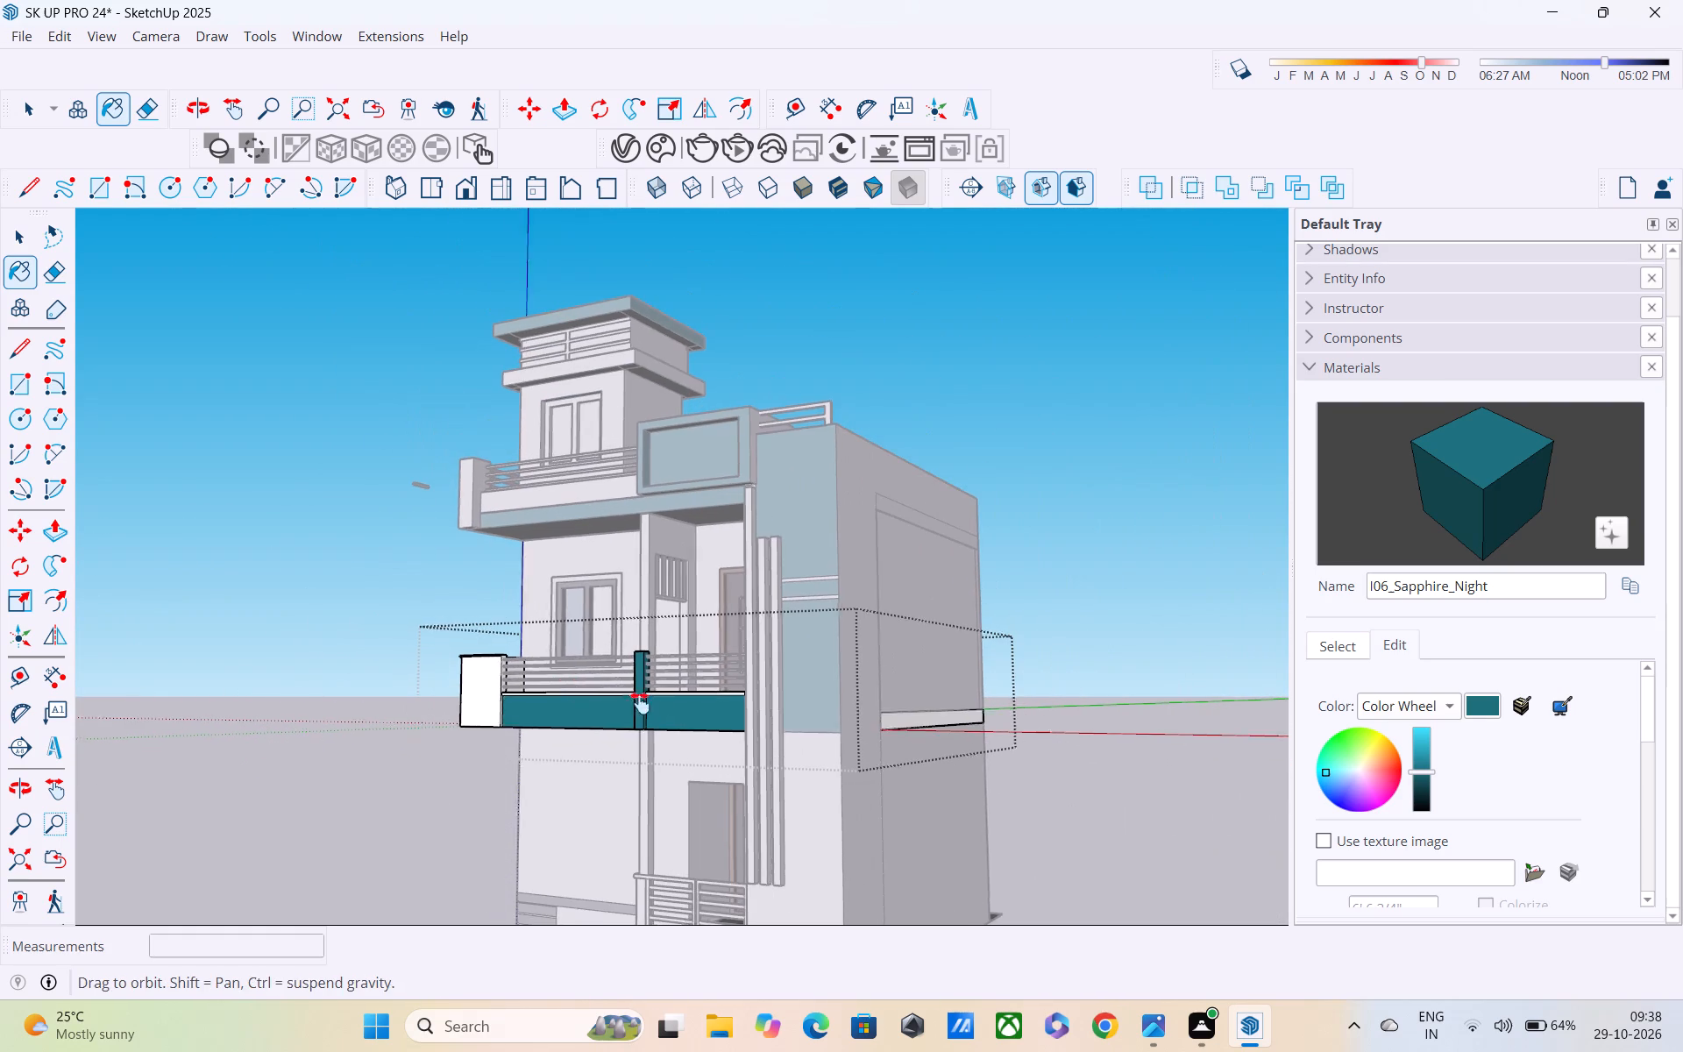
shift+middle_drag(640, 703, 957, 695)
scroll(986, 695, up, 1)
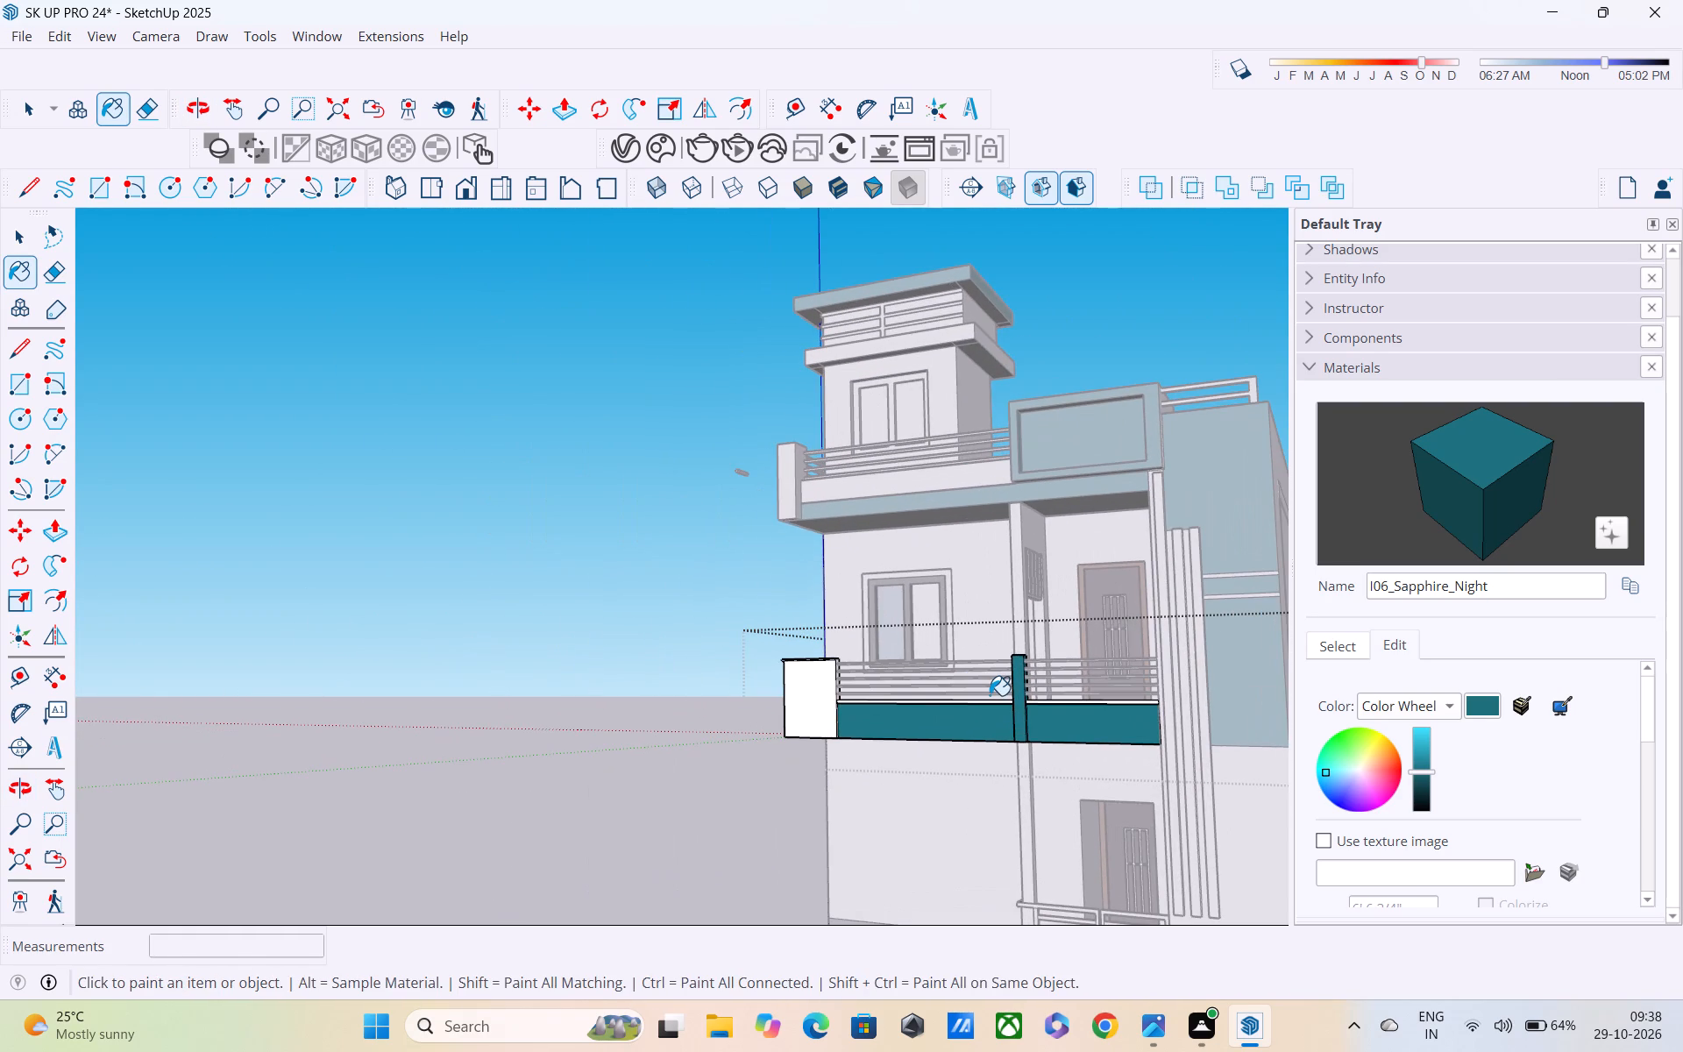
key(space)
click(671, 703)
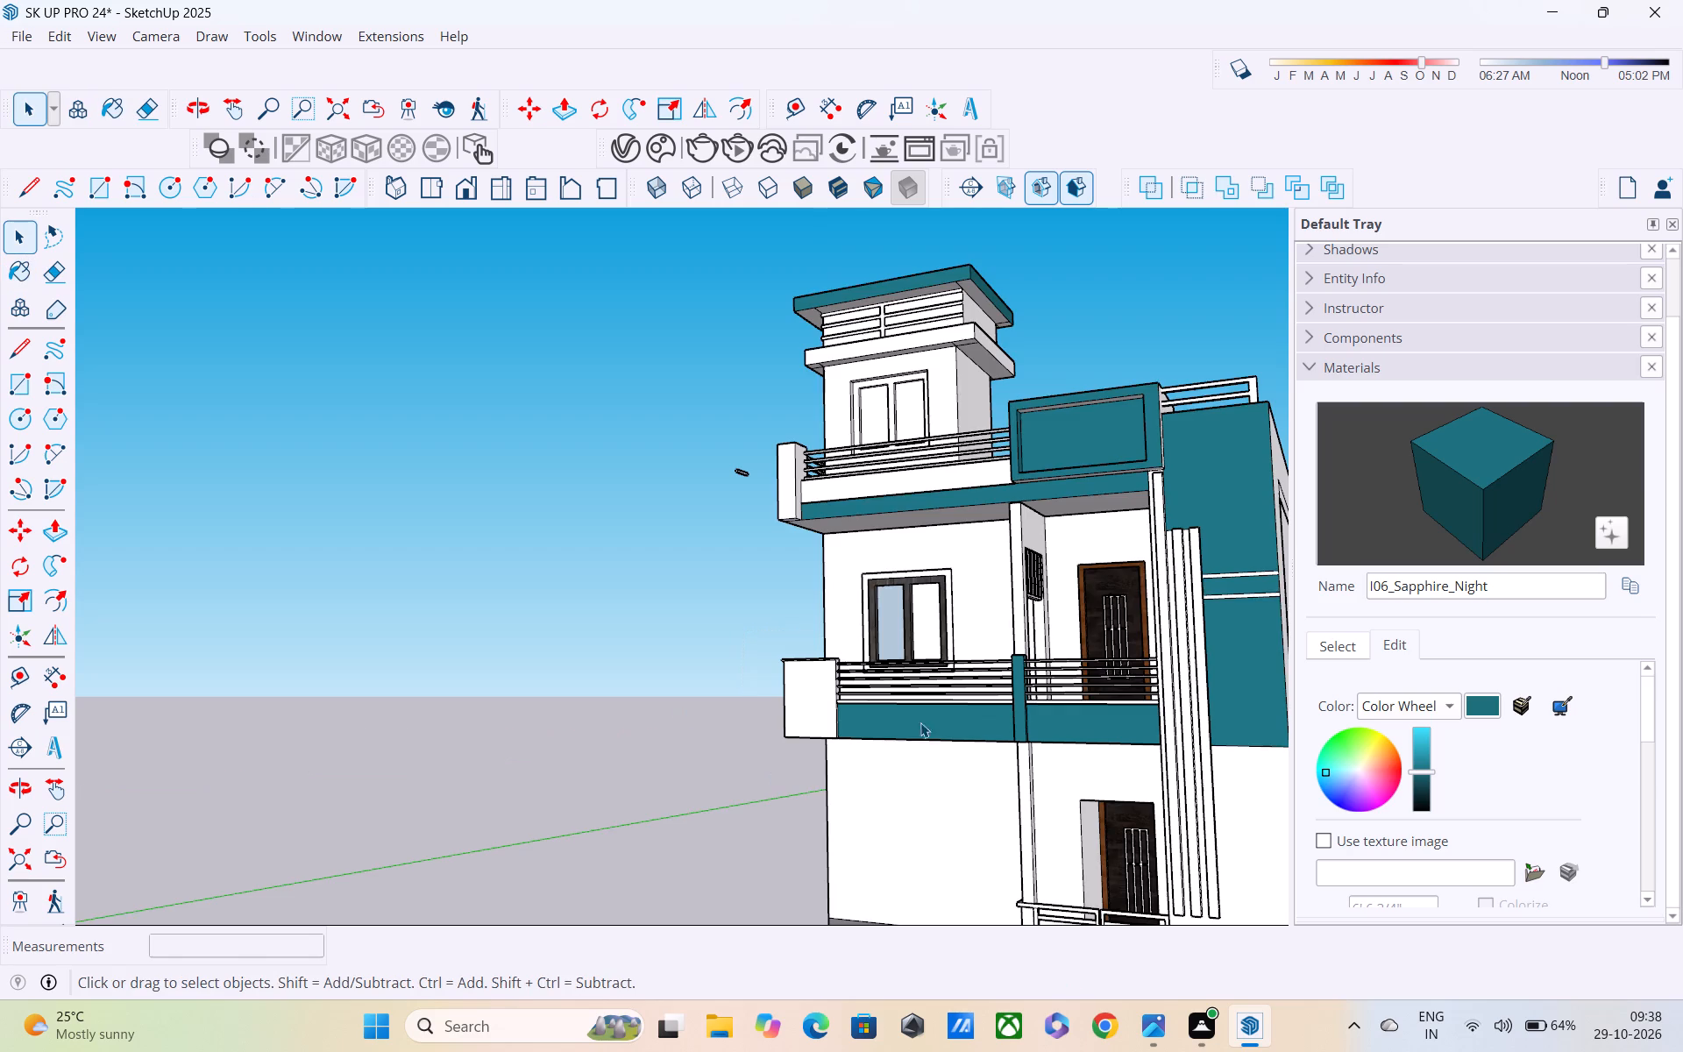
scroll(1169, 742, down, 4)
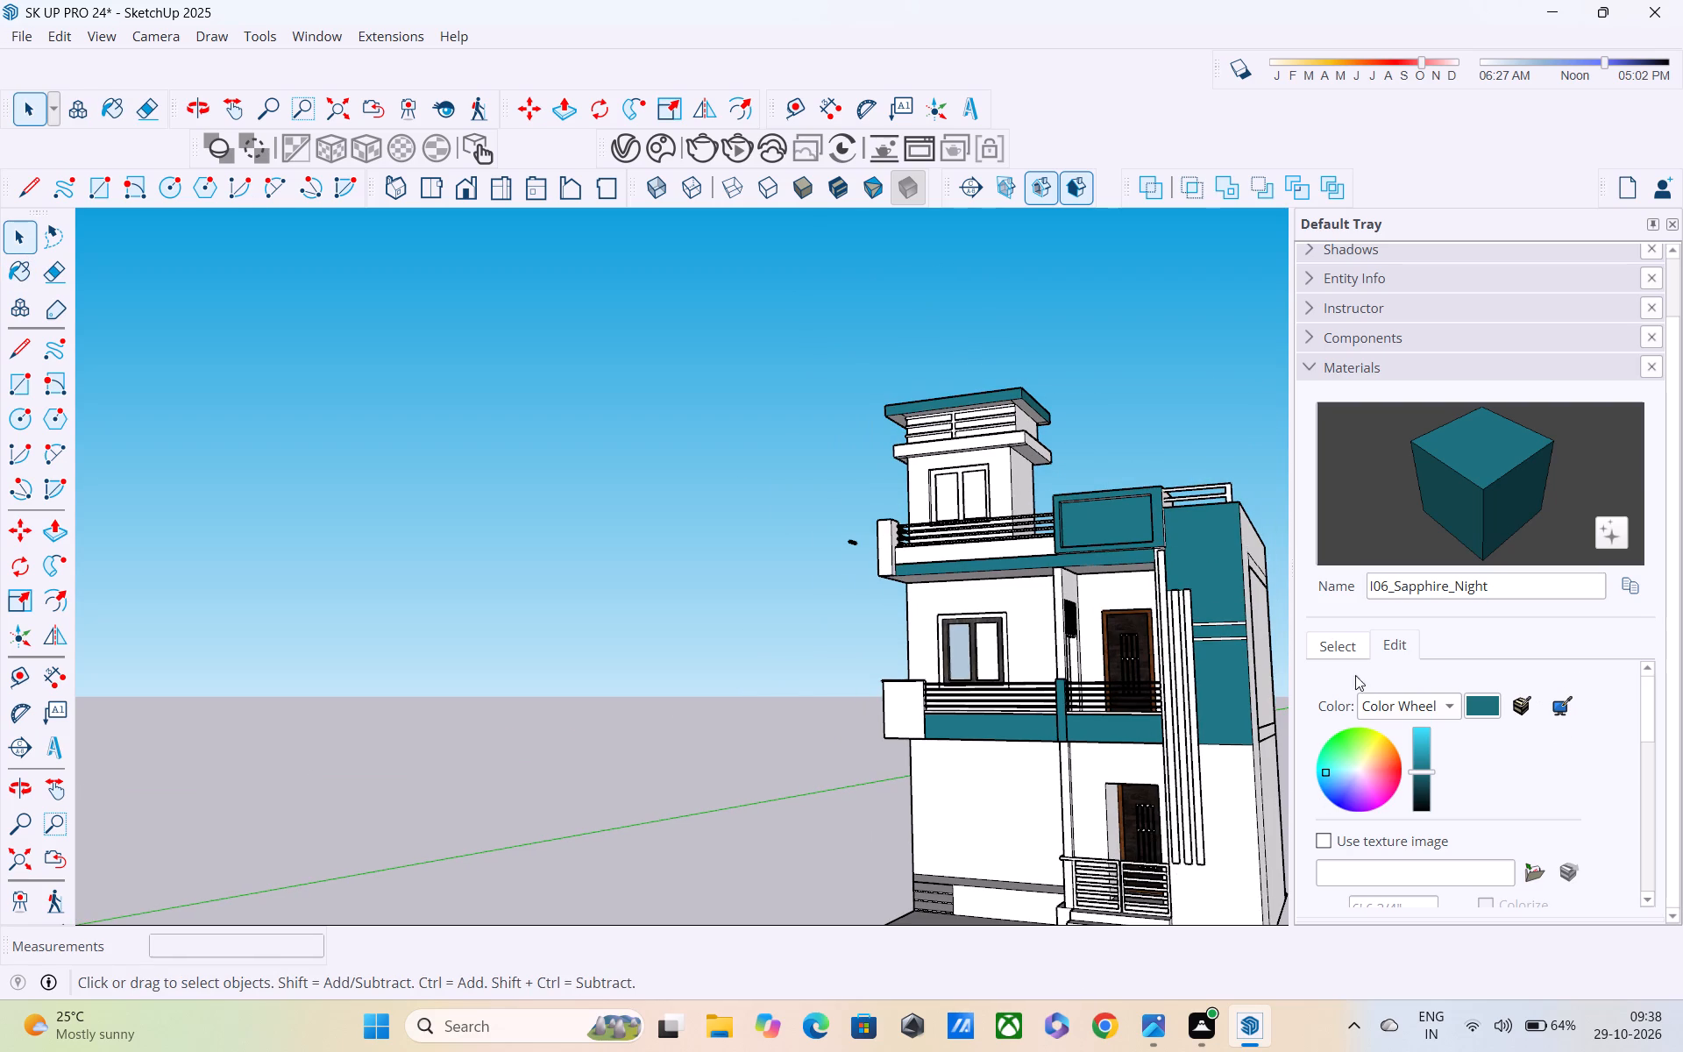
Sample the grey M05_Graphite_Haze from the house and paint the front faces of the lowest entrance steps with it.
click(1358, 642)
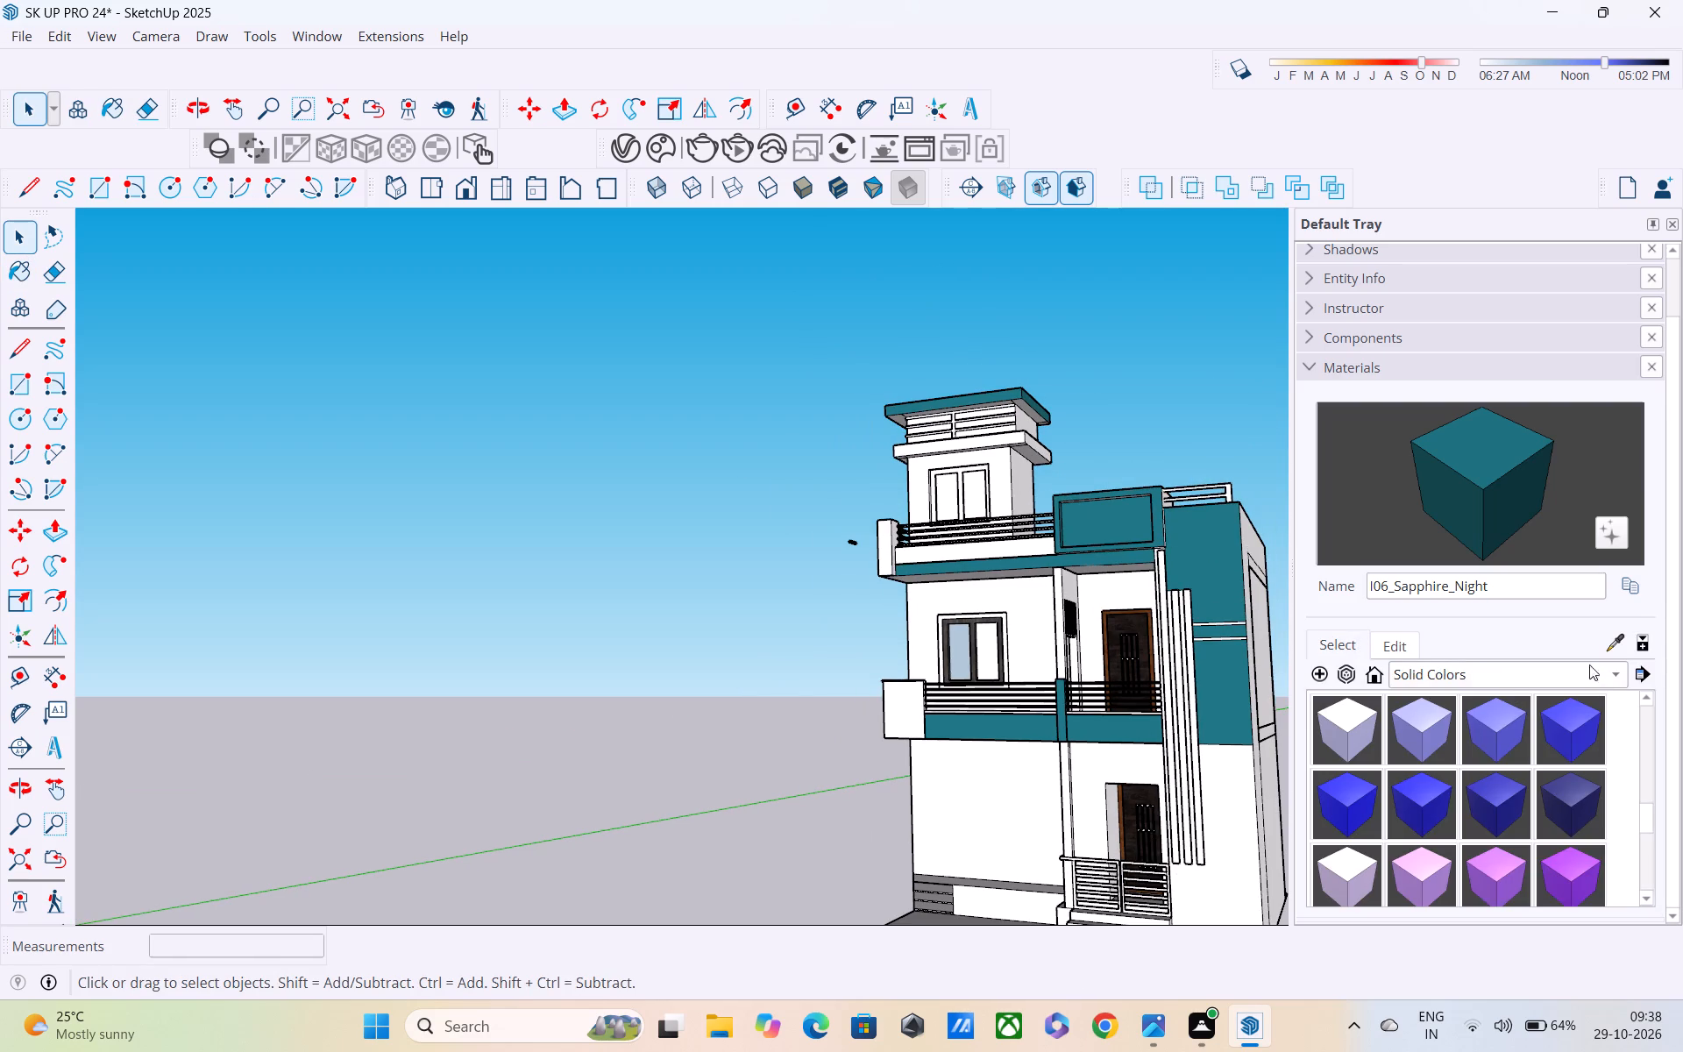
click(1615, 640)
shift+middle_drag(1002, 853, 1065, 781)
scroll(1021, 831, up, 5)
click(988, 800)
shift+middle_drag(1009, 834, 756, 672)
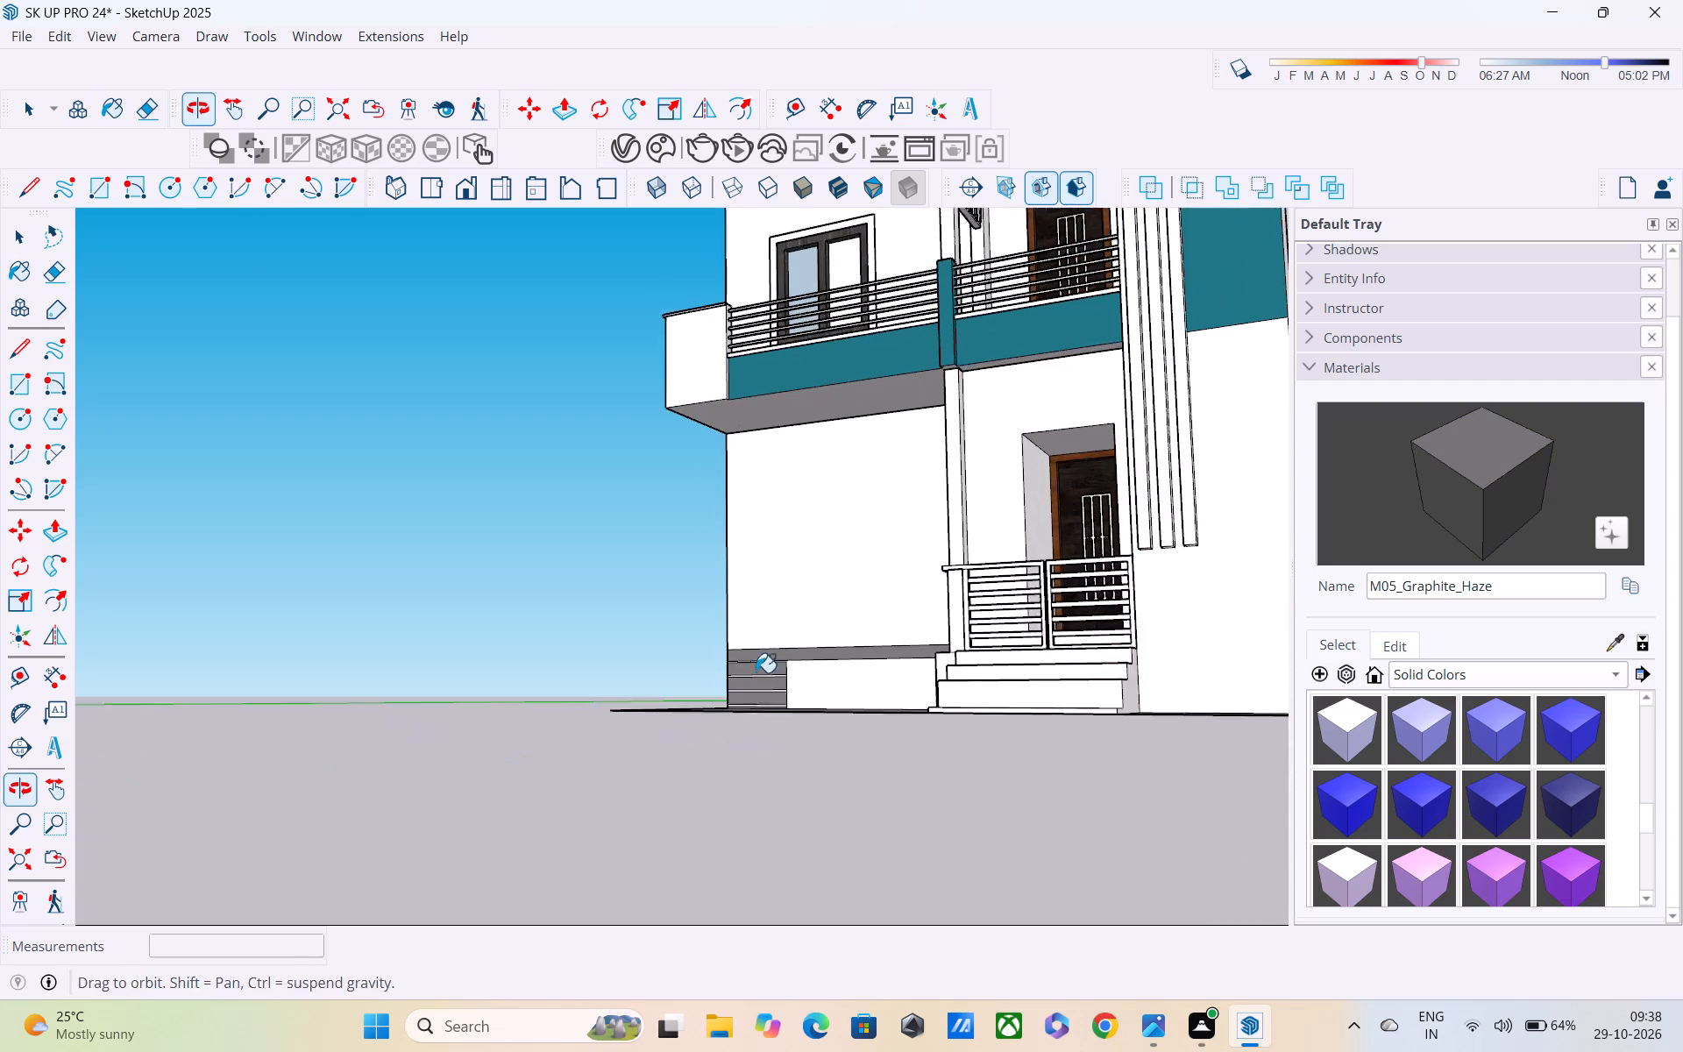
scroll(991, 650, up, 3)
click(991, 679)
middle_drag(991, 693, 1001, 761)
scroll(1001, 761, up, 4)
click(1001, 757)
click(1005, 746)
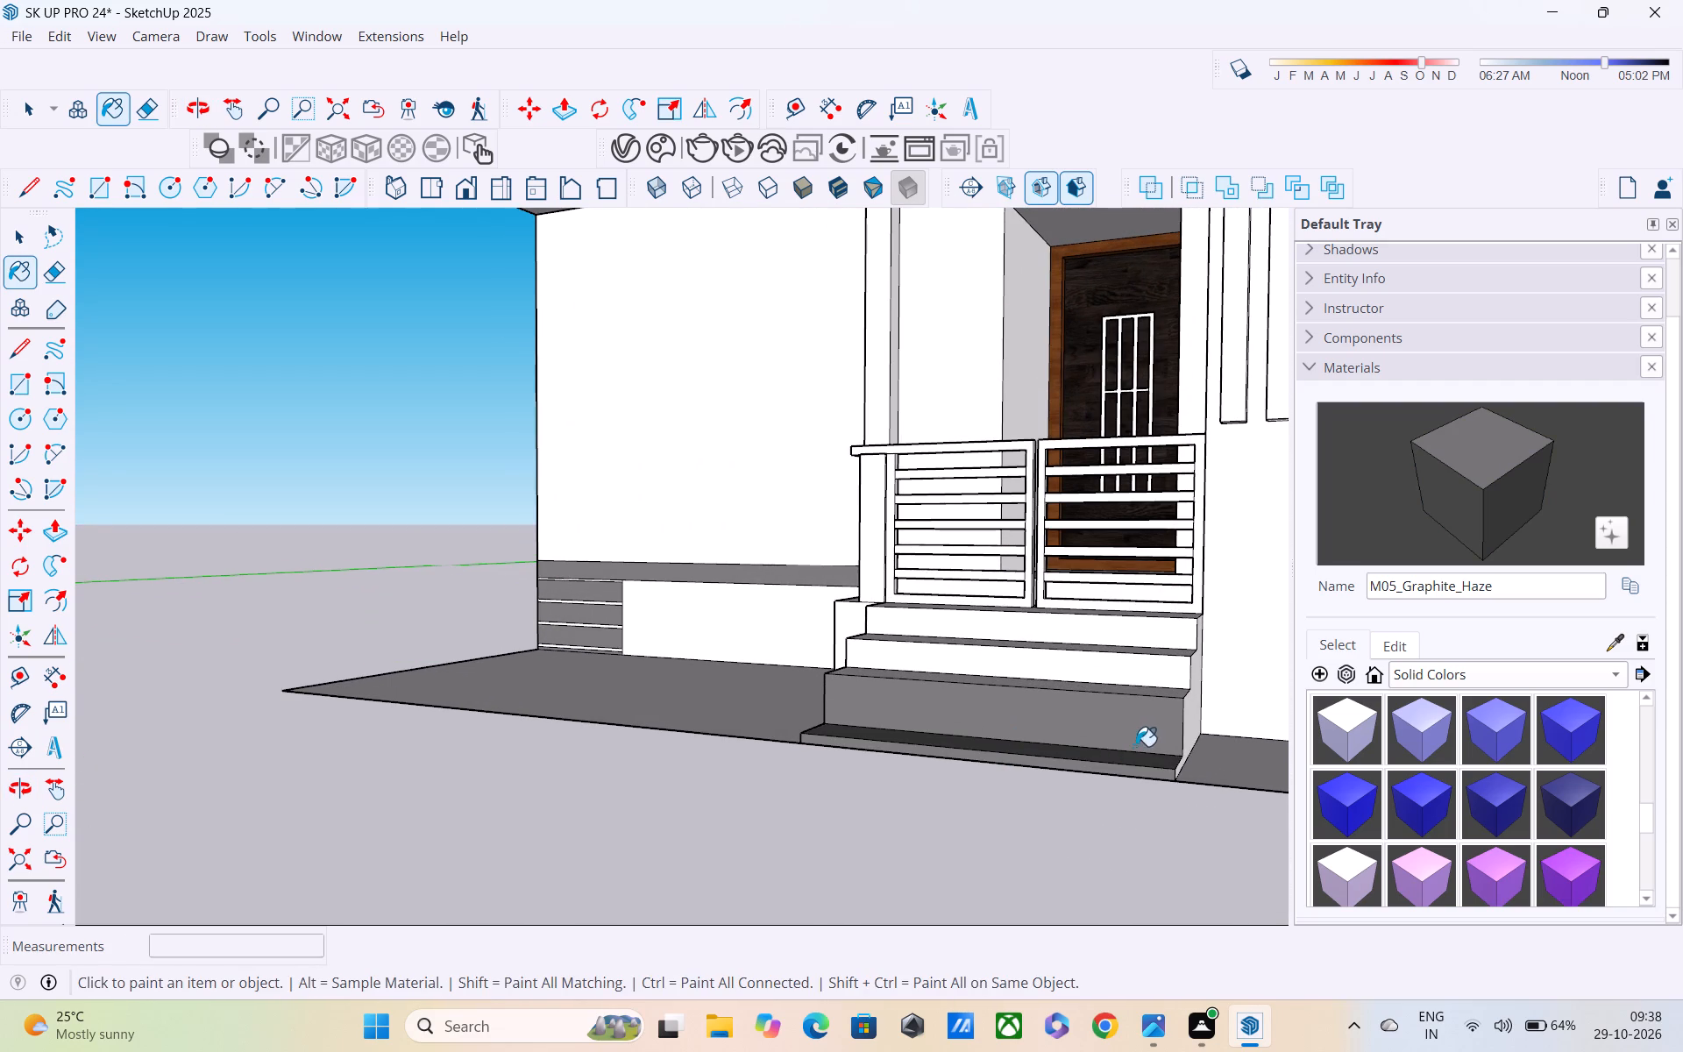
Paint the upper risers, the side faces and the bottom slab's end of the entrance steps with M05_Graphite_Haze.
scroll(1136, 746, up, 1)
middle_drag(1137, 745, 901, 743)
click(980, 733)
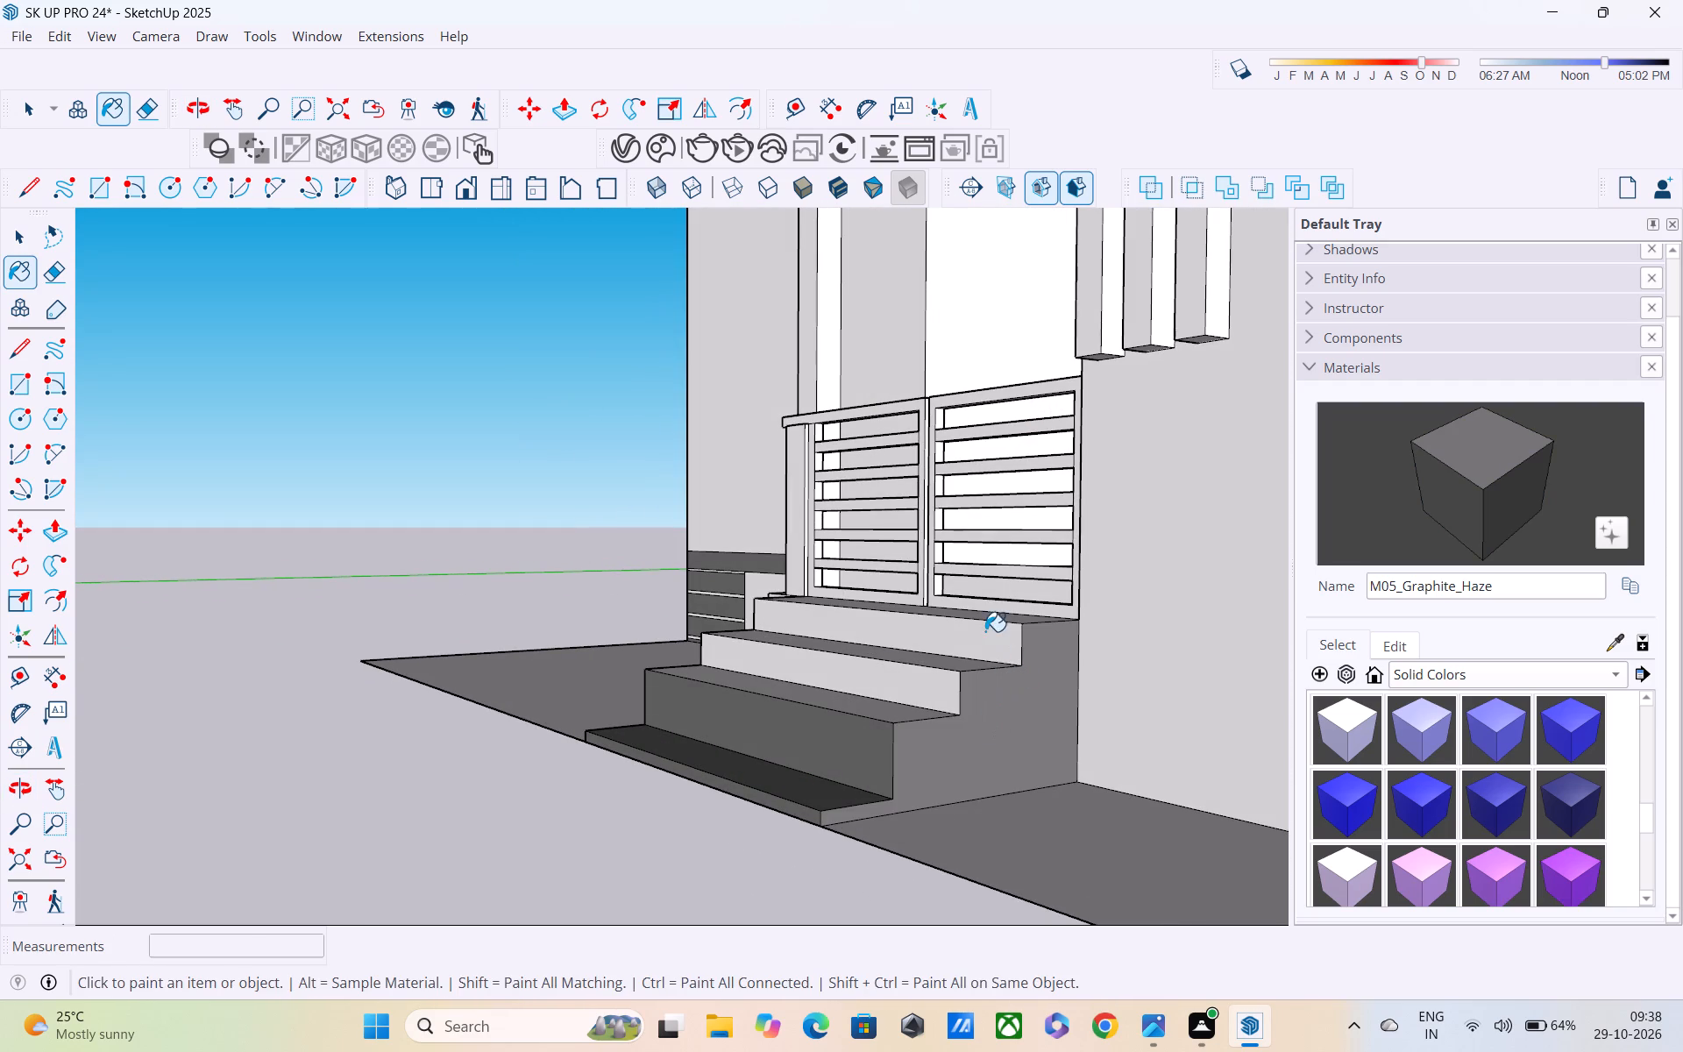
click(985, 631)
click(913, 689)
middle_drag(914, 737, 1443, 757)
middle_drag(686, 727, 742, 751)
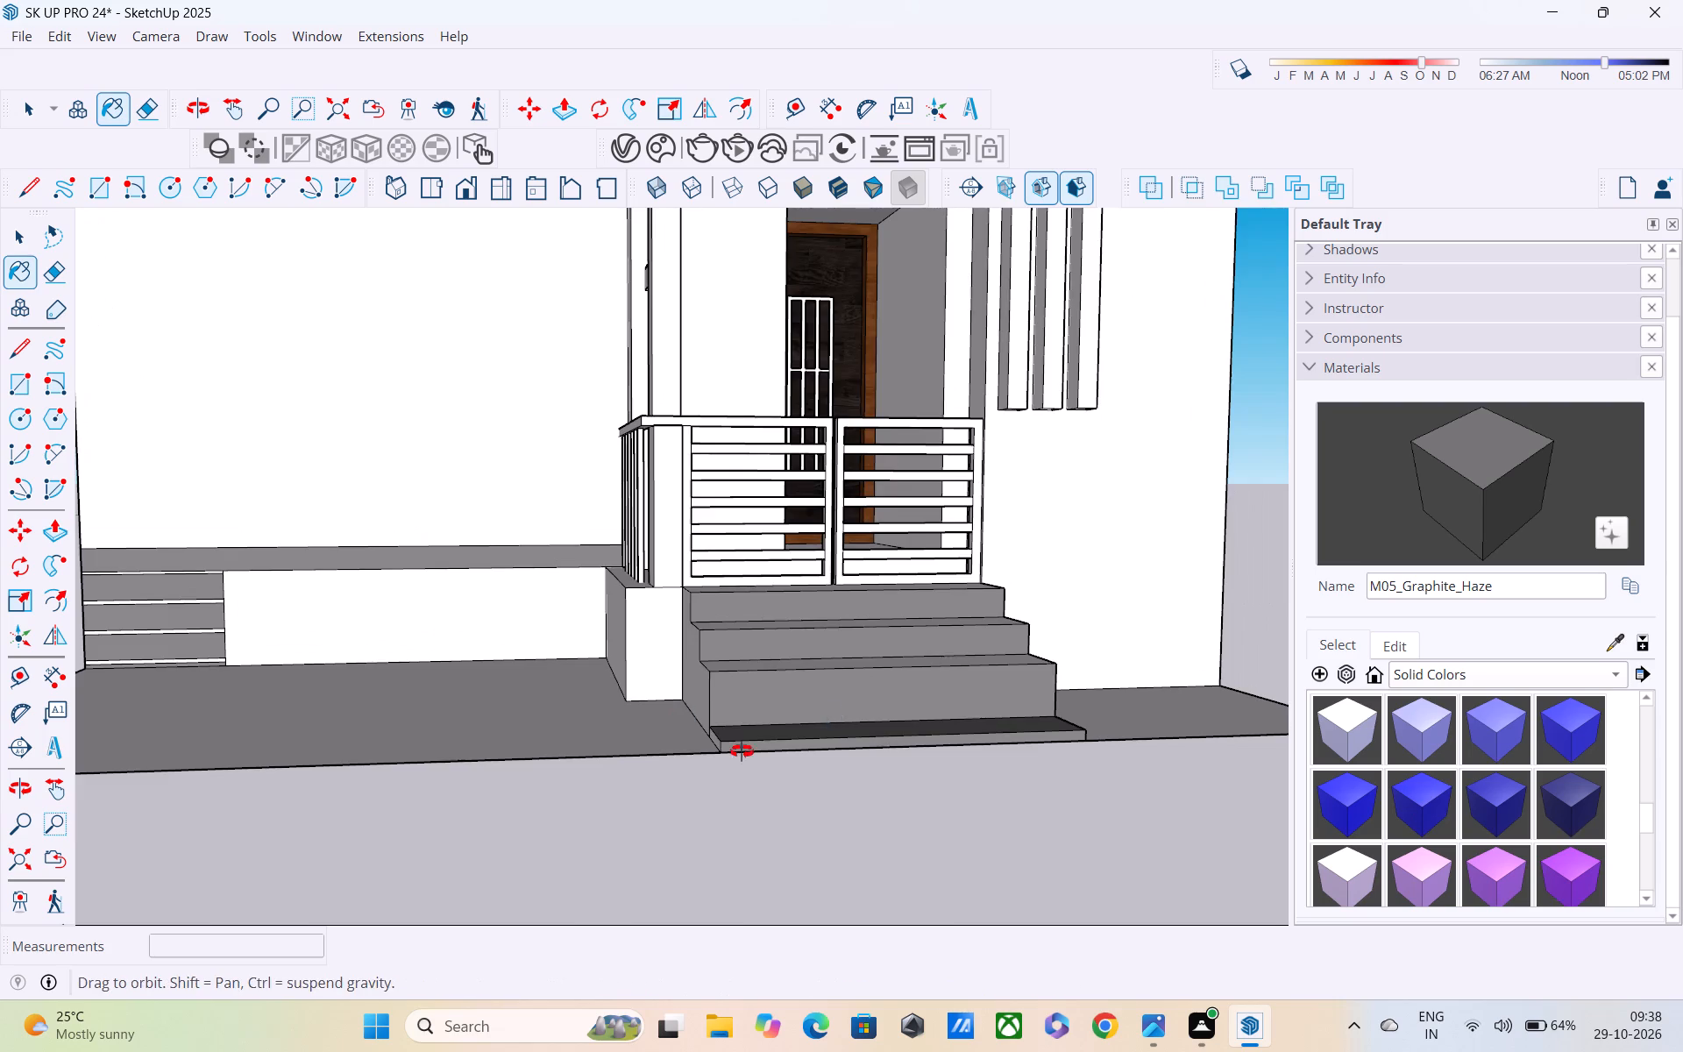
middle_drag(742, 751, 1085, 750)
click(904, 672)
click(978, 721)
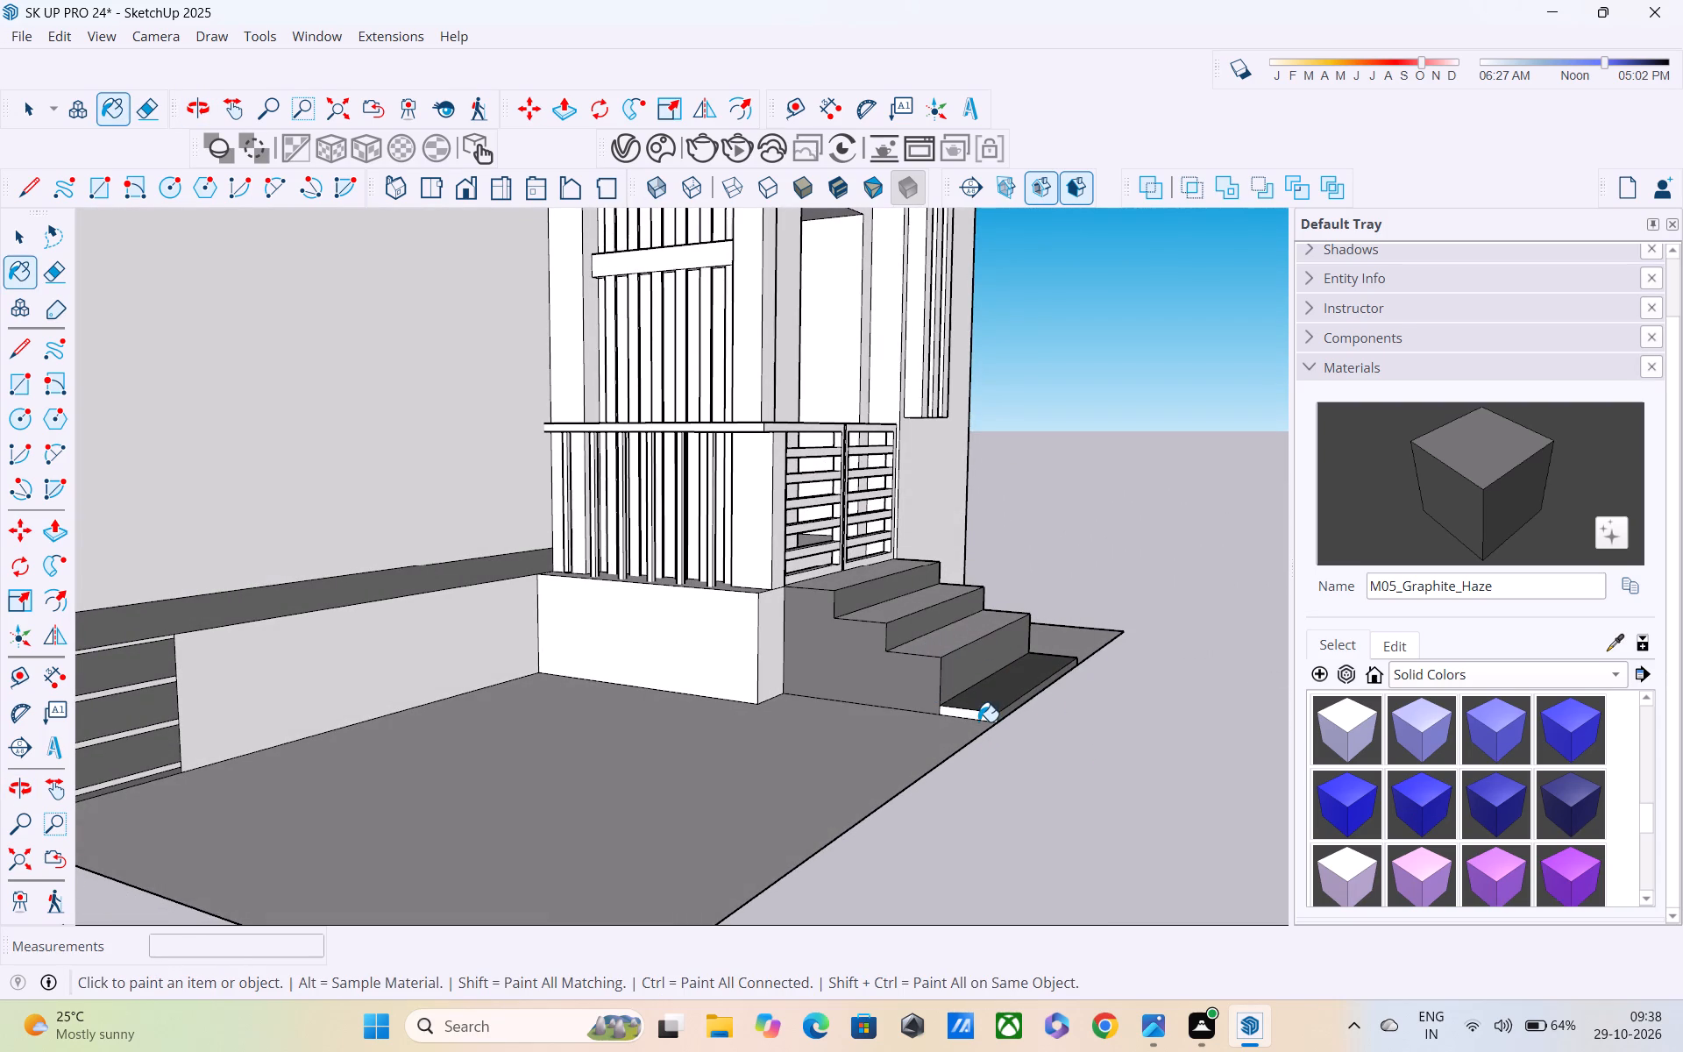
click(979, 713)
click(974, 719)
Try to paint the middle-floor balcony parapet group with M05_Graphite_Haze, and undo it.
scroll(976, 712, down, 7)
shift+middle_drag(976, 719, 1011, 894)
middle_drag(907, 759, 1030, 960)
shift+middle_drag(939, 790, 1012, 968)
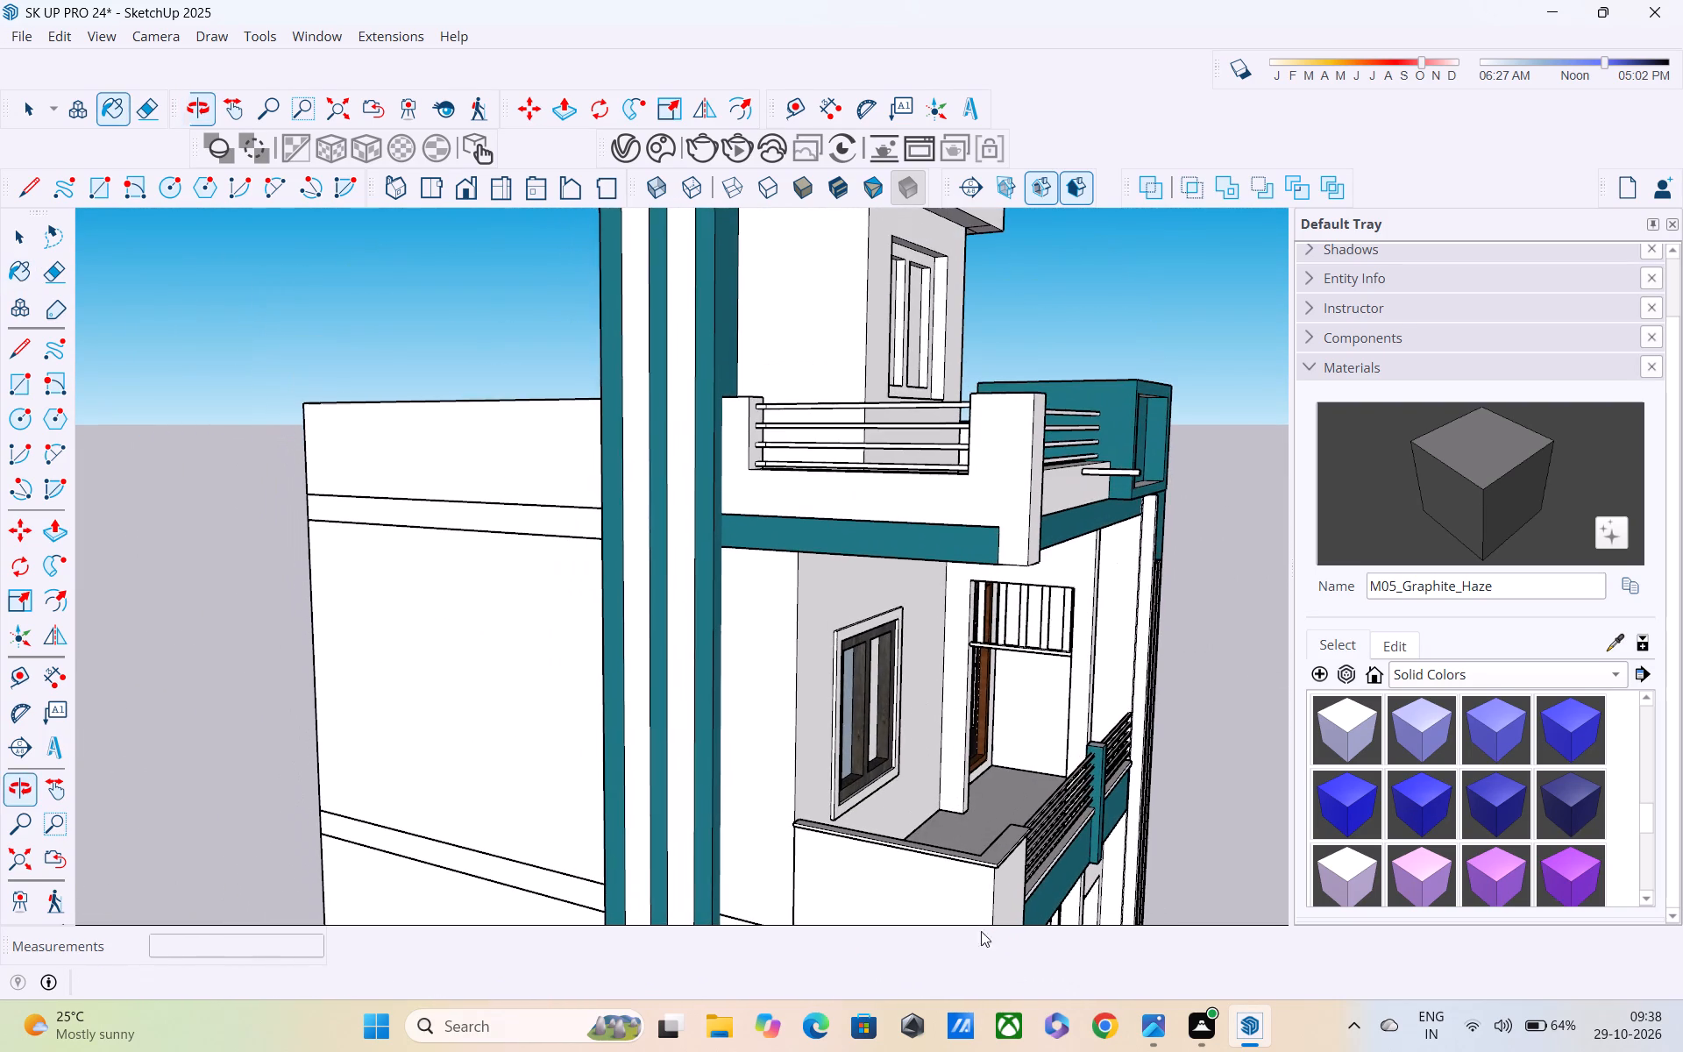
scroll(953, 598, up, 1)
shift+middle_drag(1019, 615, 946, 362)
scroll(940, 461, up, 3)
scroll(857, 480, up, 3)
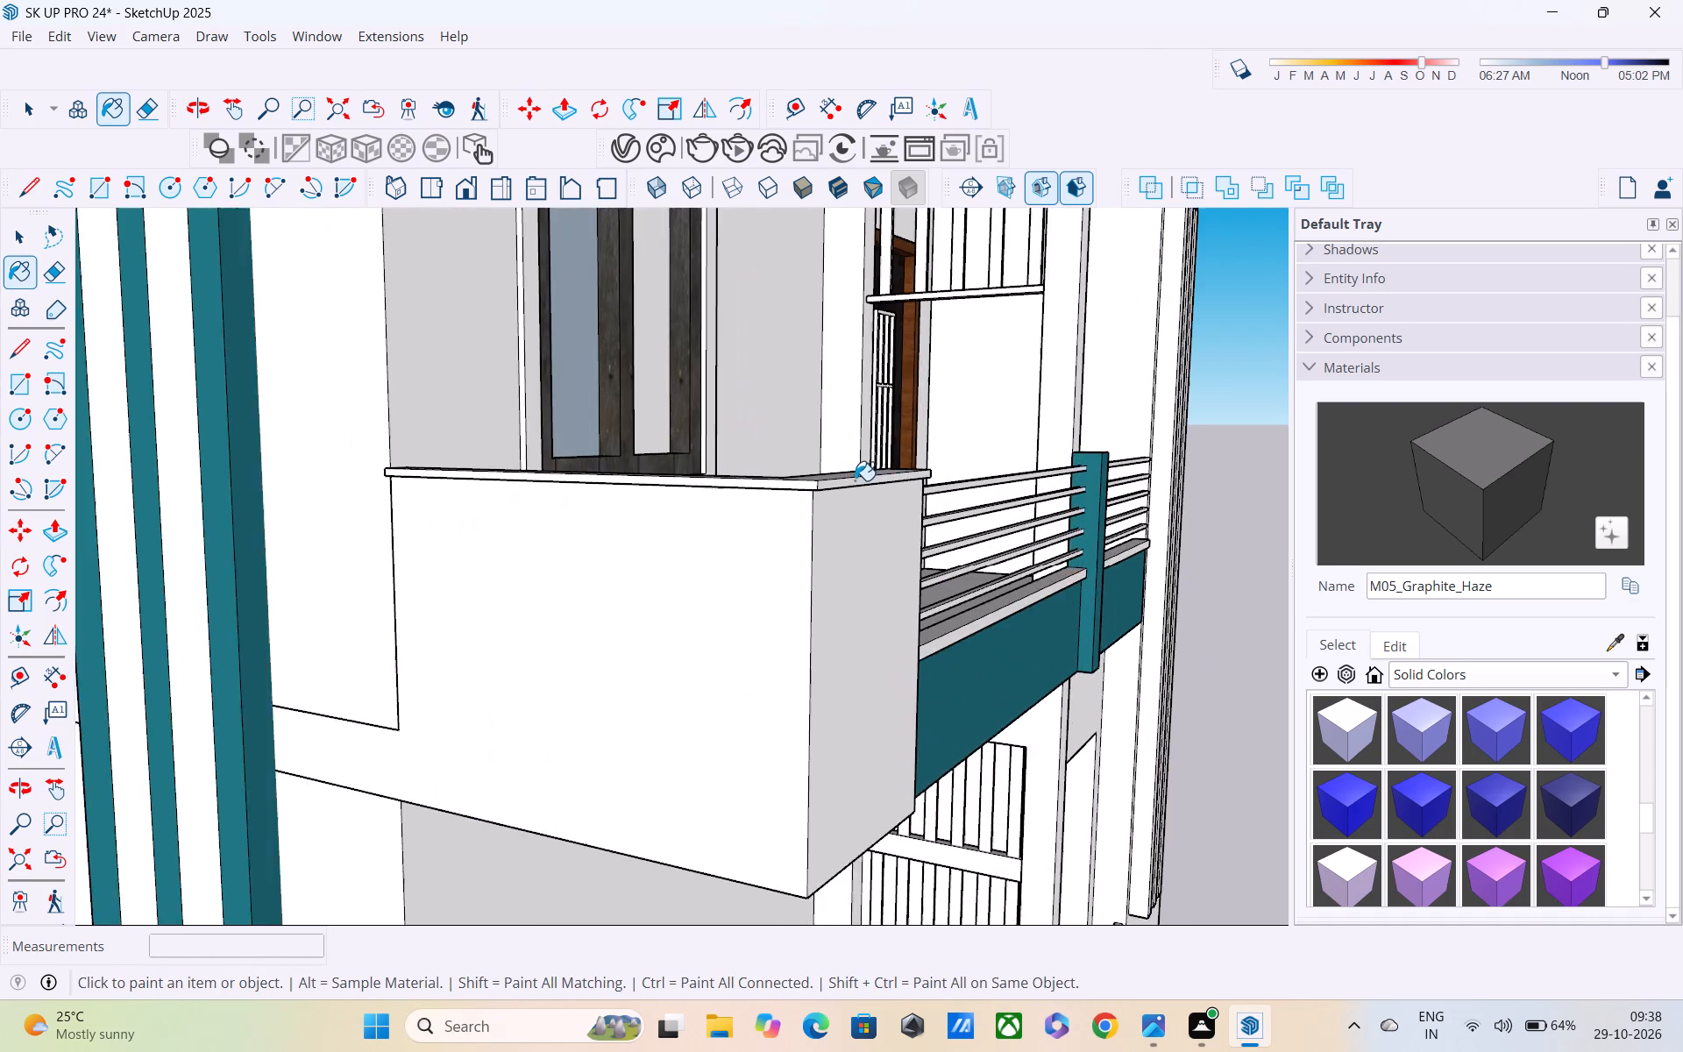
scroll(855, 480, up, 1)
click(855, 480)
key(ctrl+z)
Open the middle balcony parapet group and paint the outer edges of the corner wall's coping with M05_Graphite_Haze.
key(space)
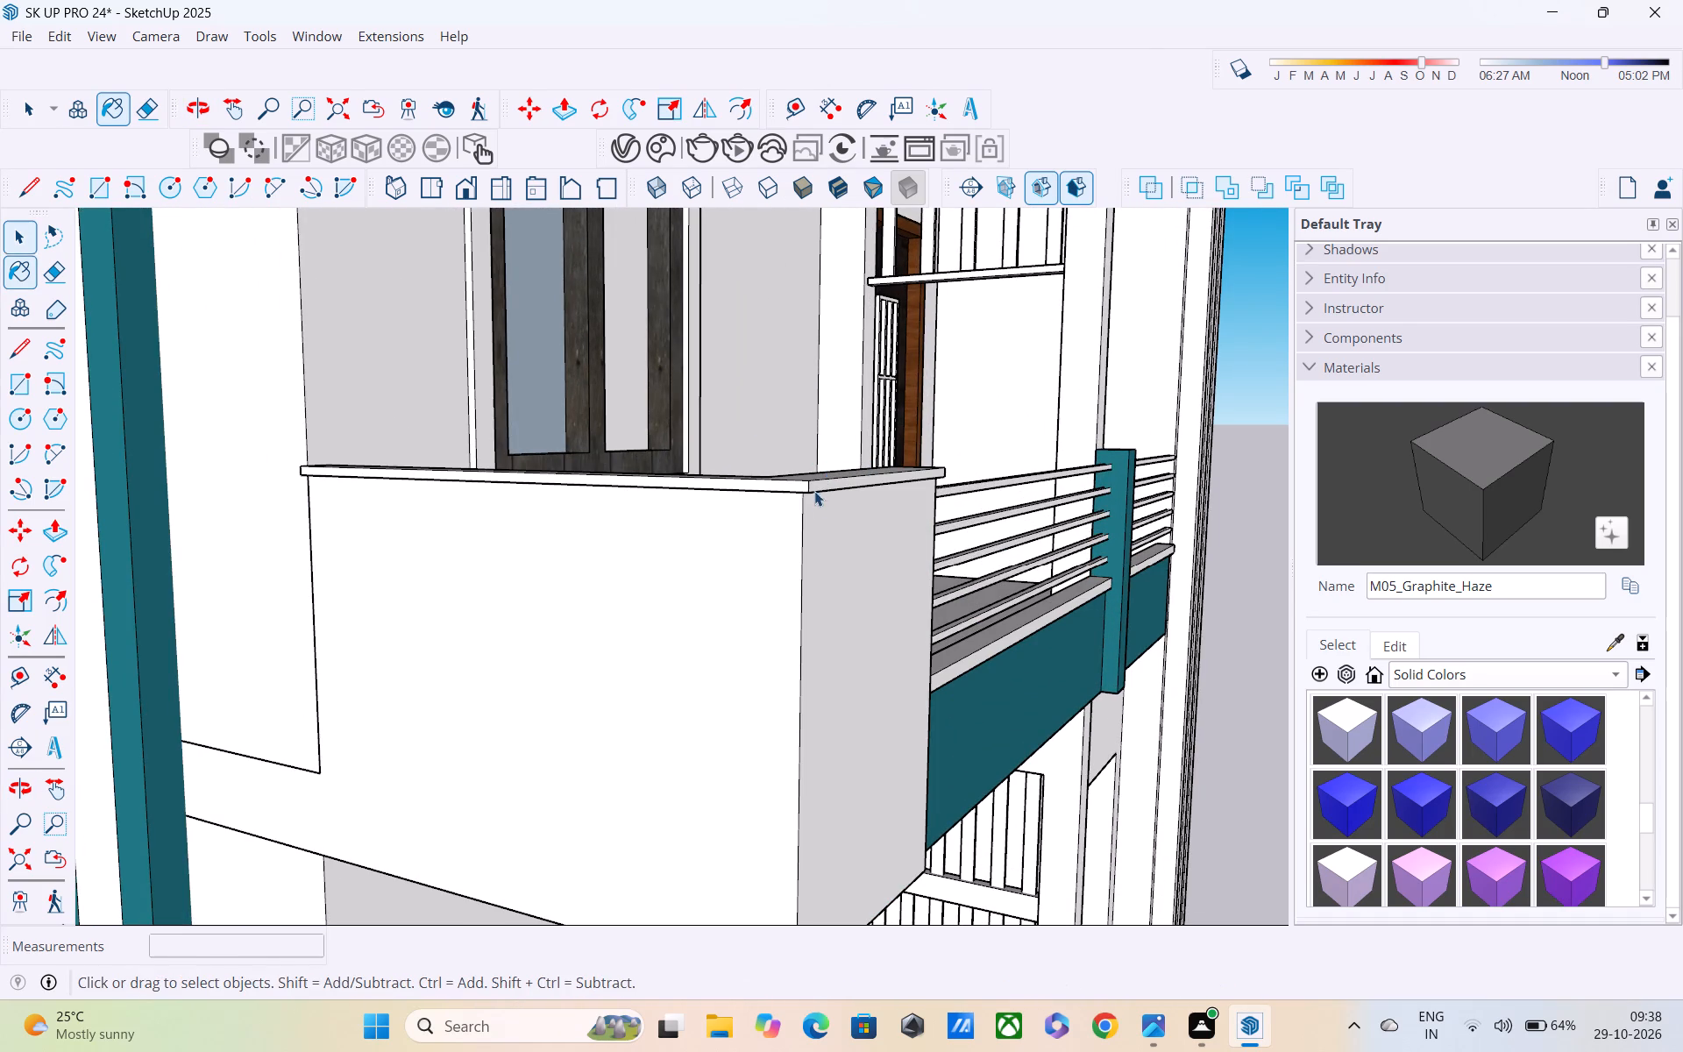
double_click(813, 509)
click(1470, 458)
scroll(828, 494, up, 3)
click(799, 485)
click(805, 485)
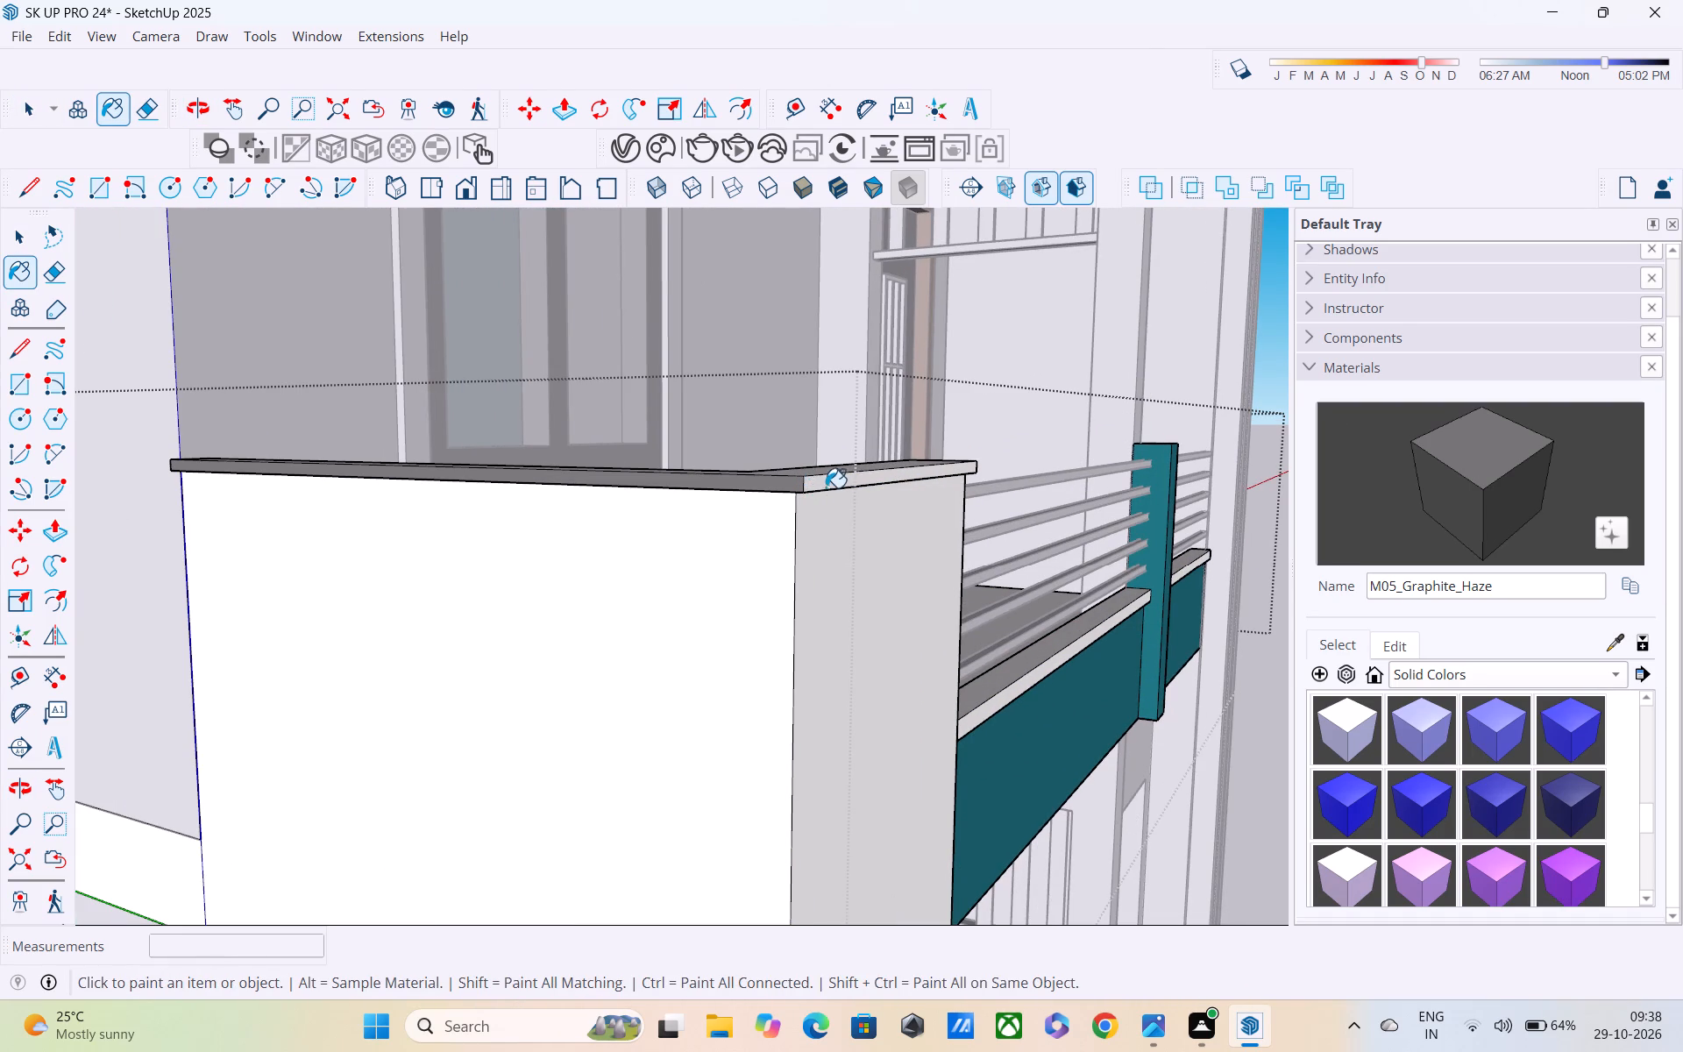
click(828, 488)
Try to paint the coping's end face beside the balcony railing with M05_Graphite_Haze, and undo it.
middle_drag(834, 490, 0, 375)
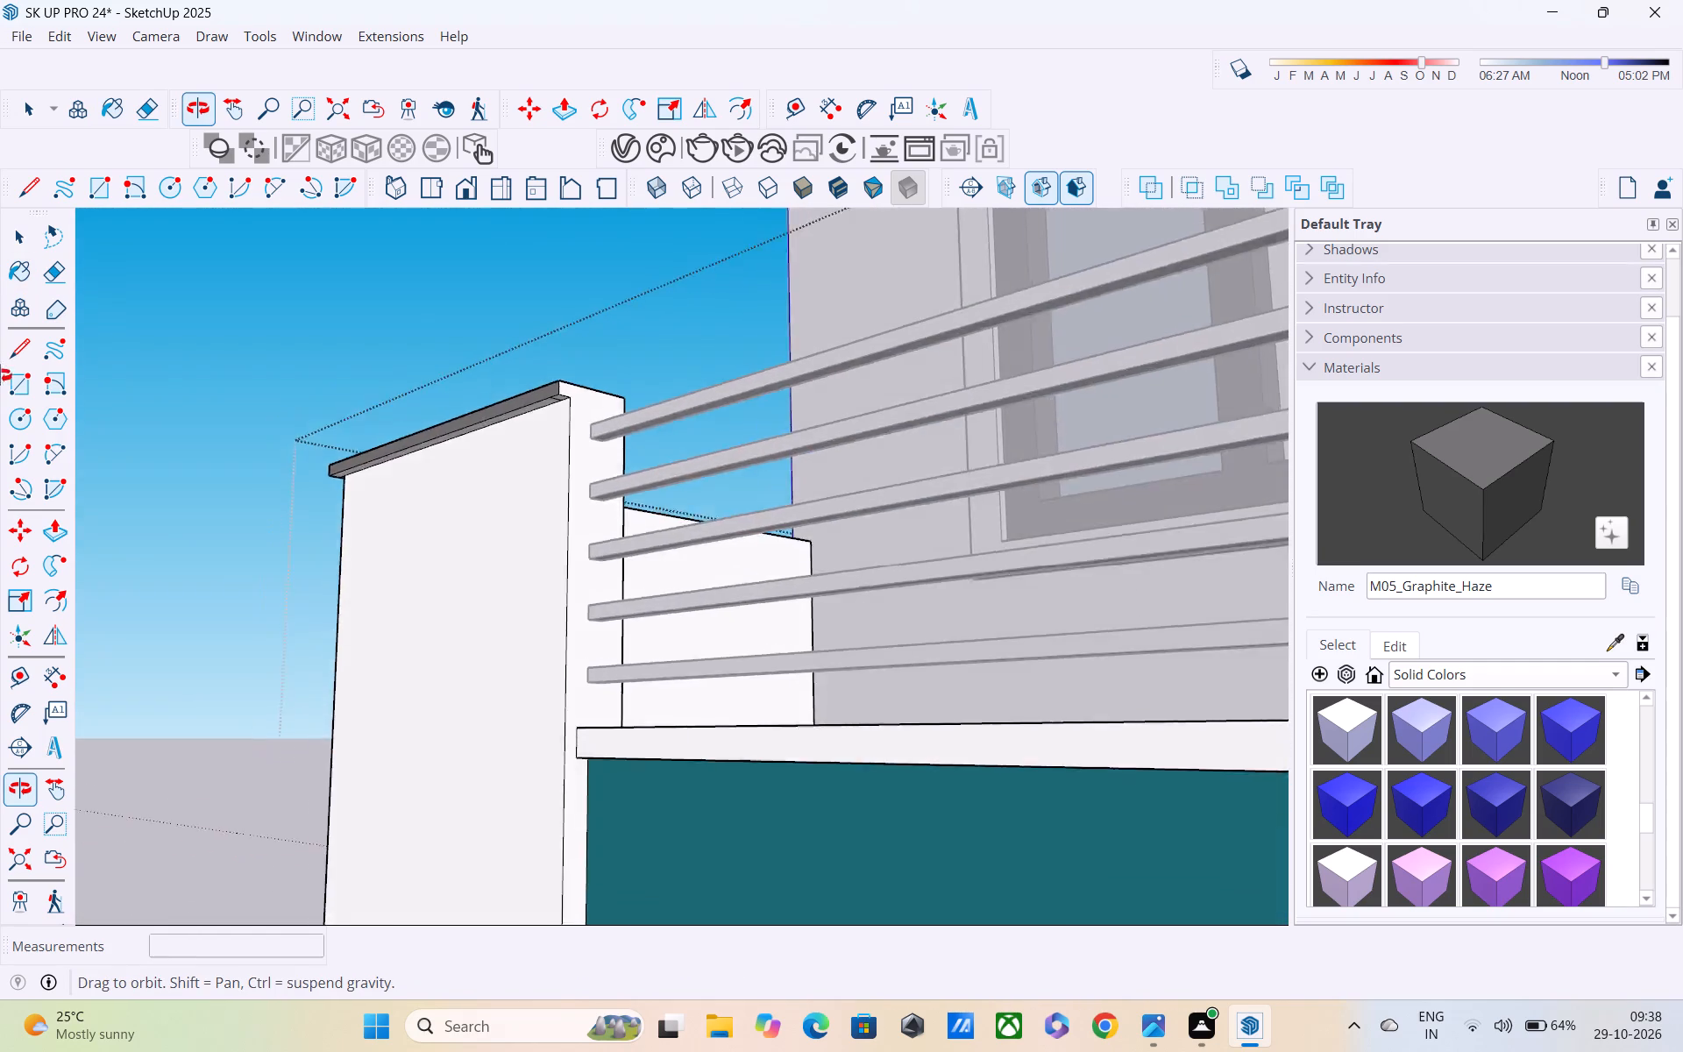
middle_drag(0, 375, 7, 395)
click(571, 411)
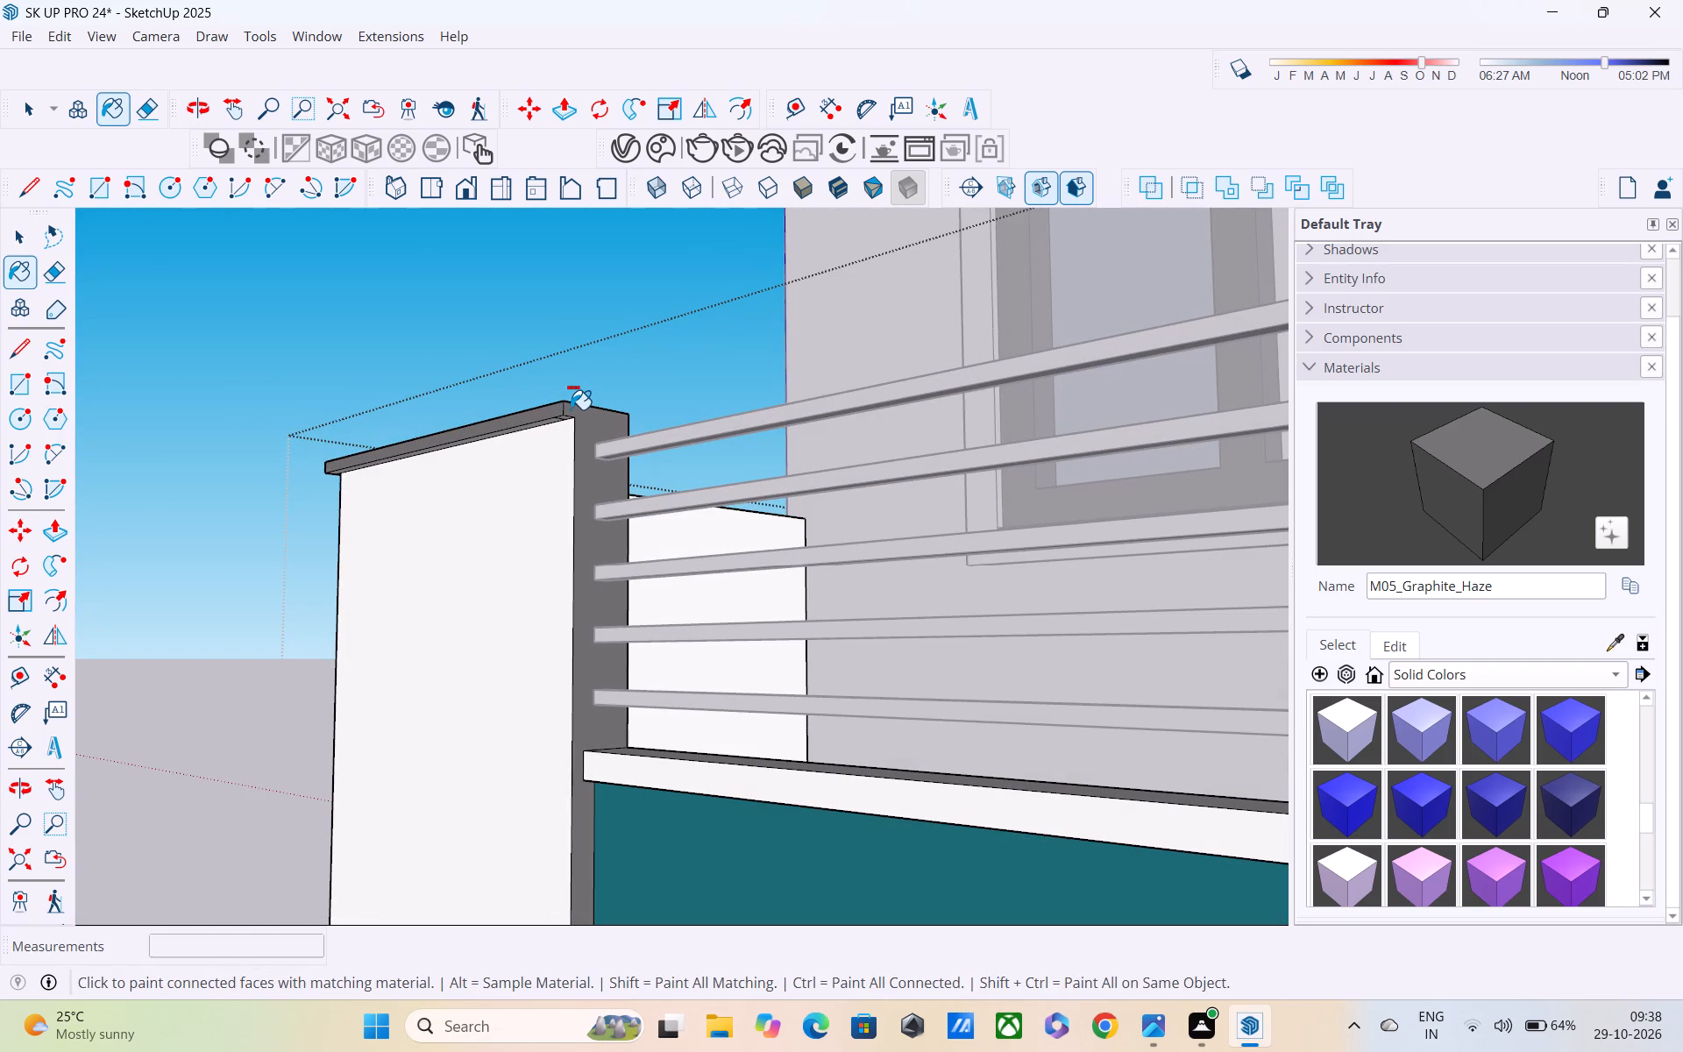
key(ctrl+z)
Paint the coping's end face at the house wall with M05_Graphite_Haze and leave the parapet group.
middle_drag(564, 401, 1276, 558)
middle_drag(494, 416, 948, 451)
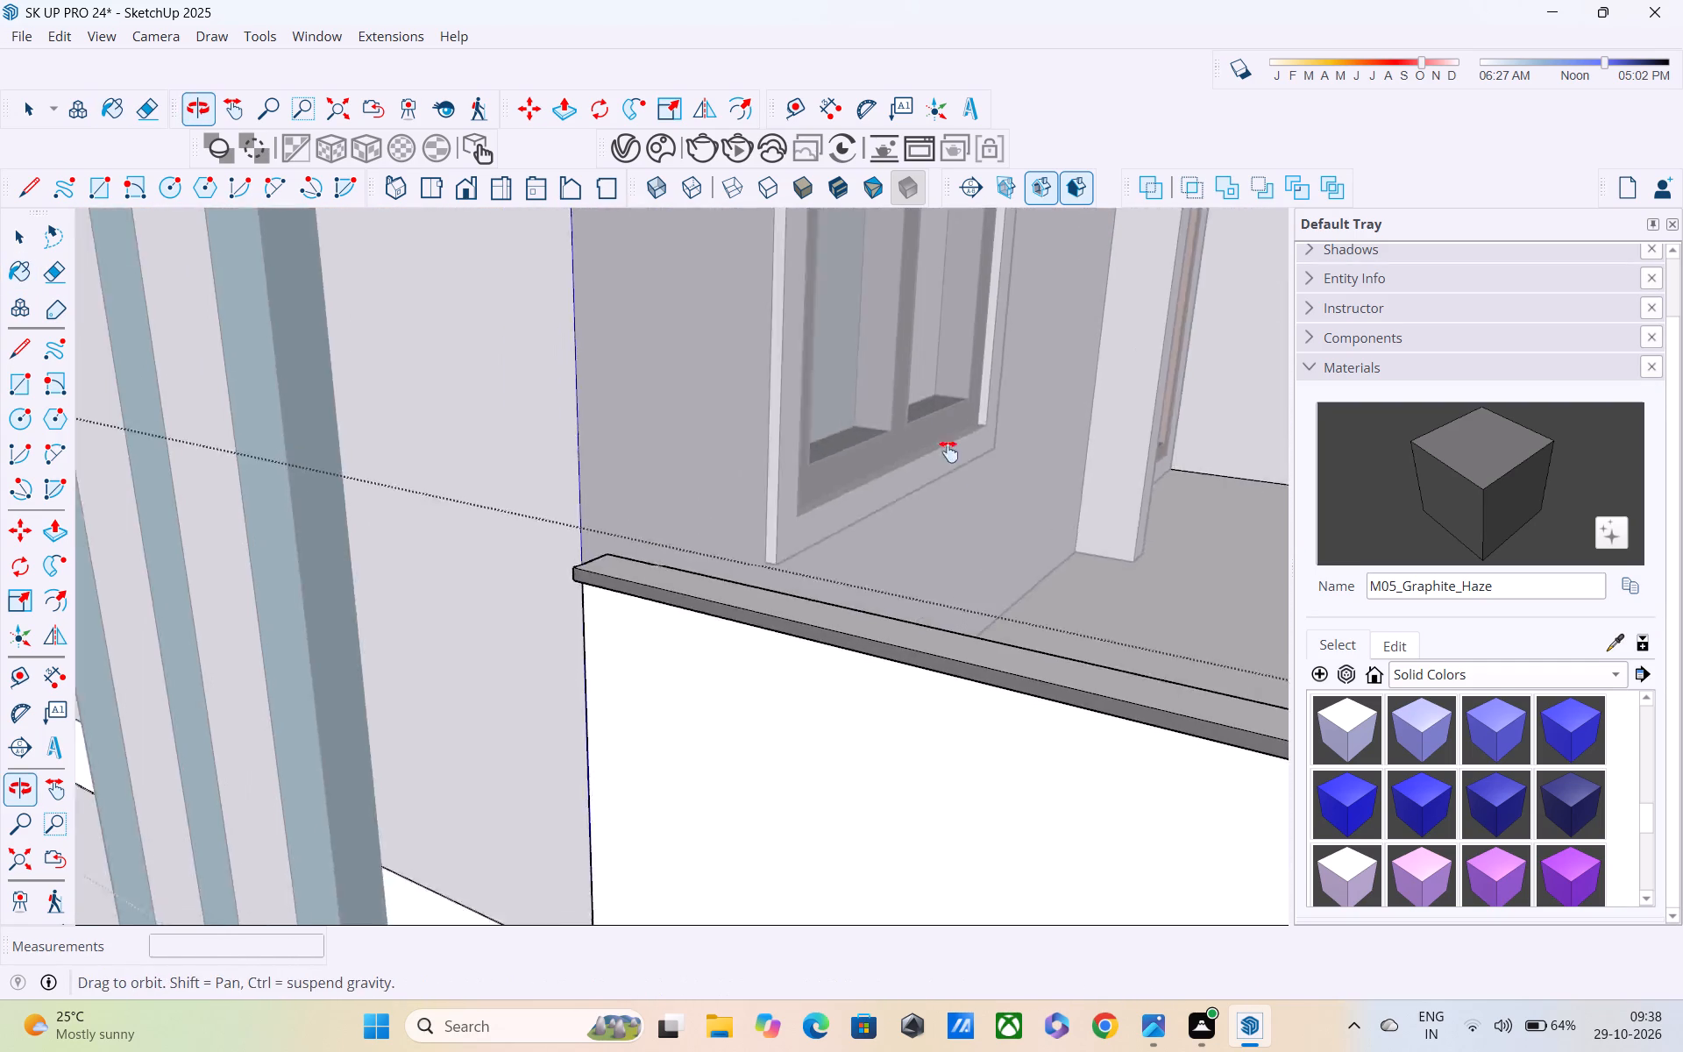
middle_drag(948, 451, 984, 439)
middle_drag(643, 508, 1310, 516)
scroll(761, 498, up, 3)
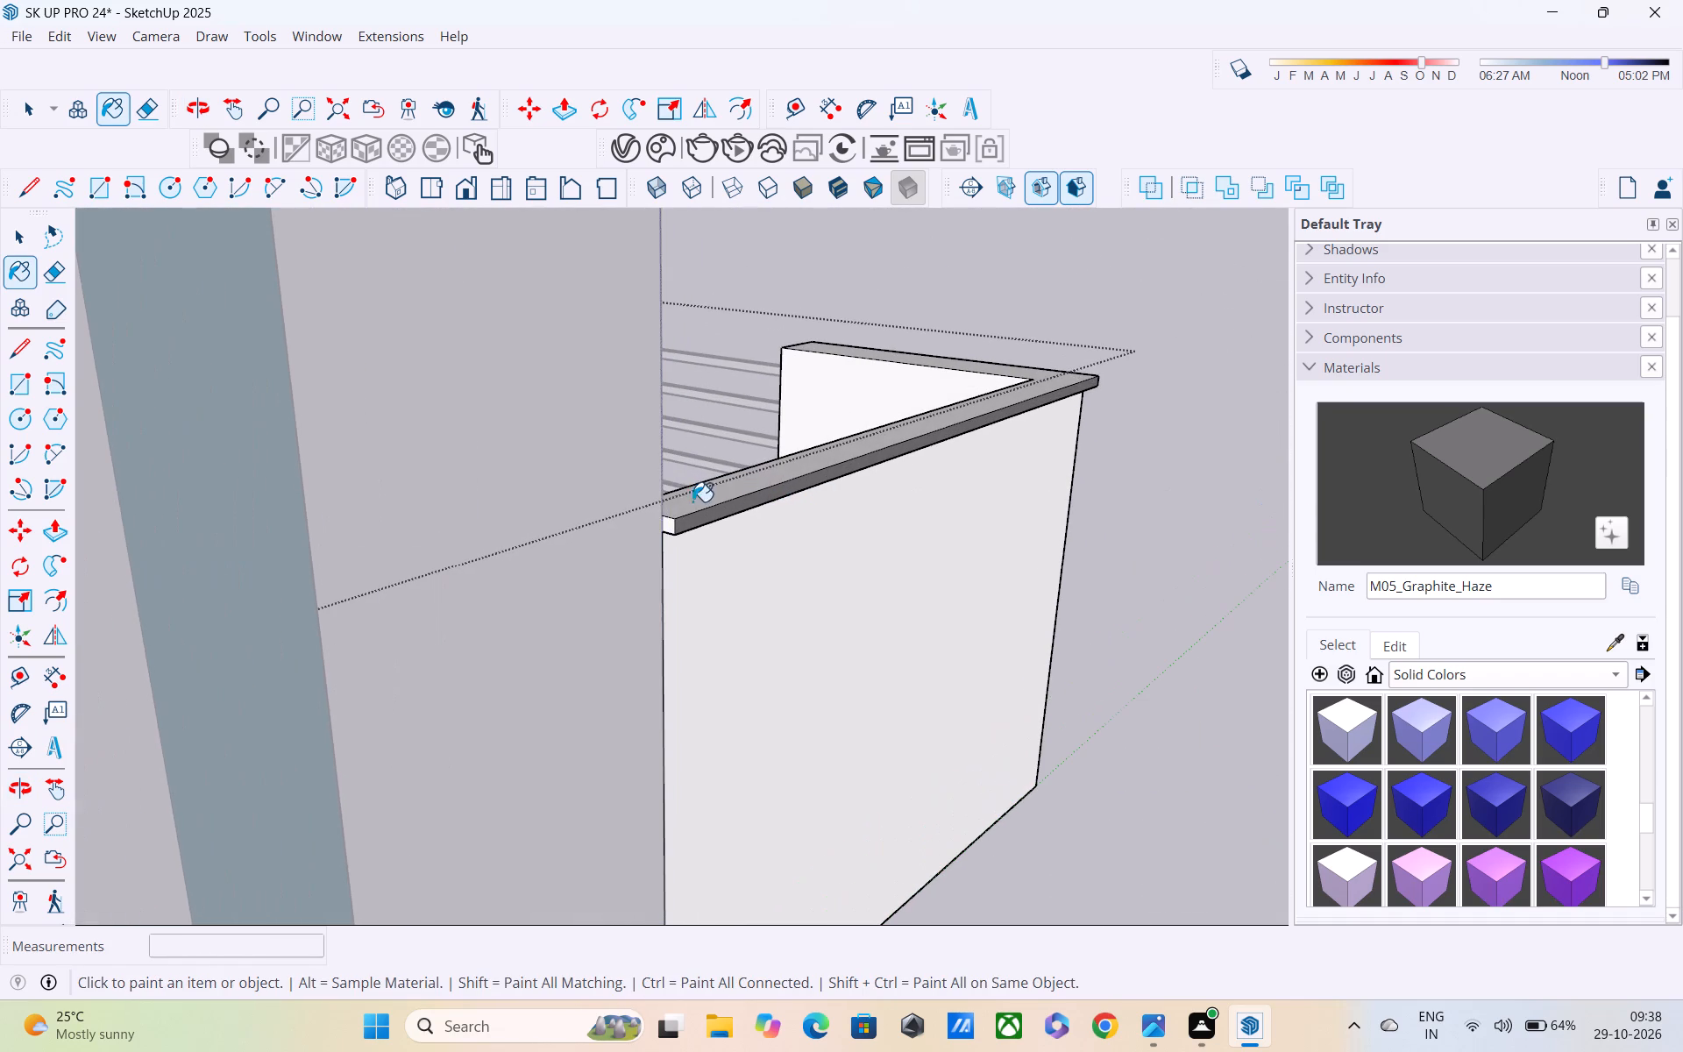
click(673, 524)
middle_drag(915, 487, 429, 530)
key(space)
click(975, 432)
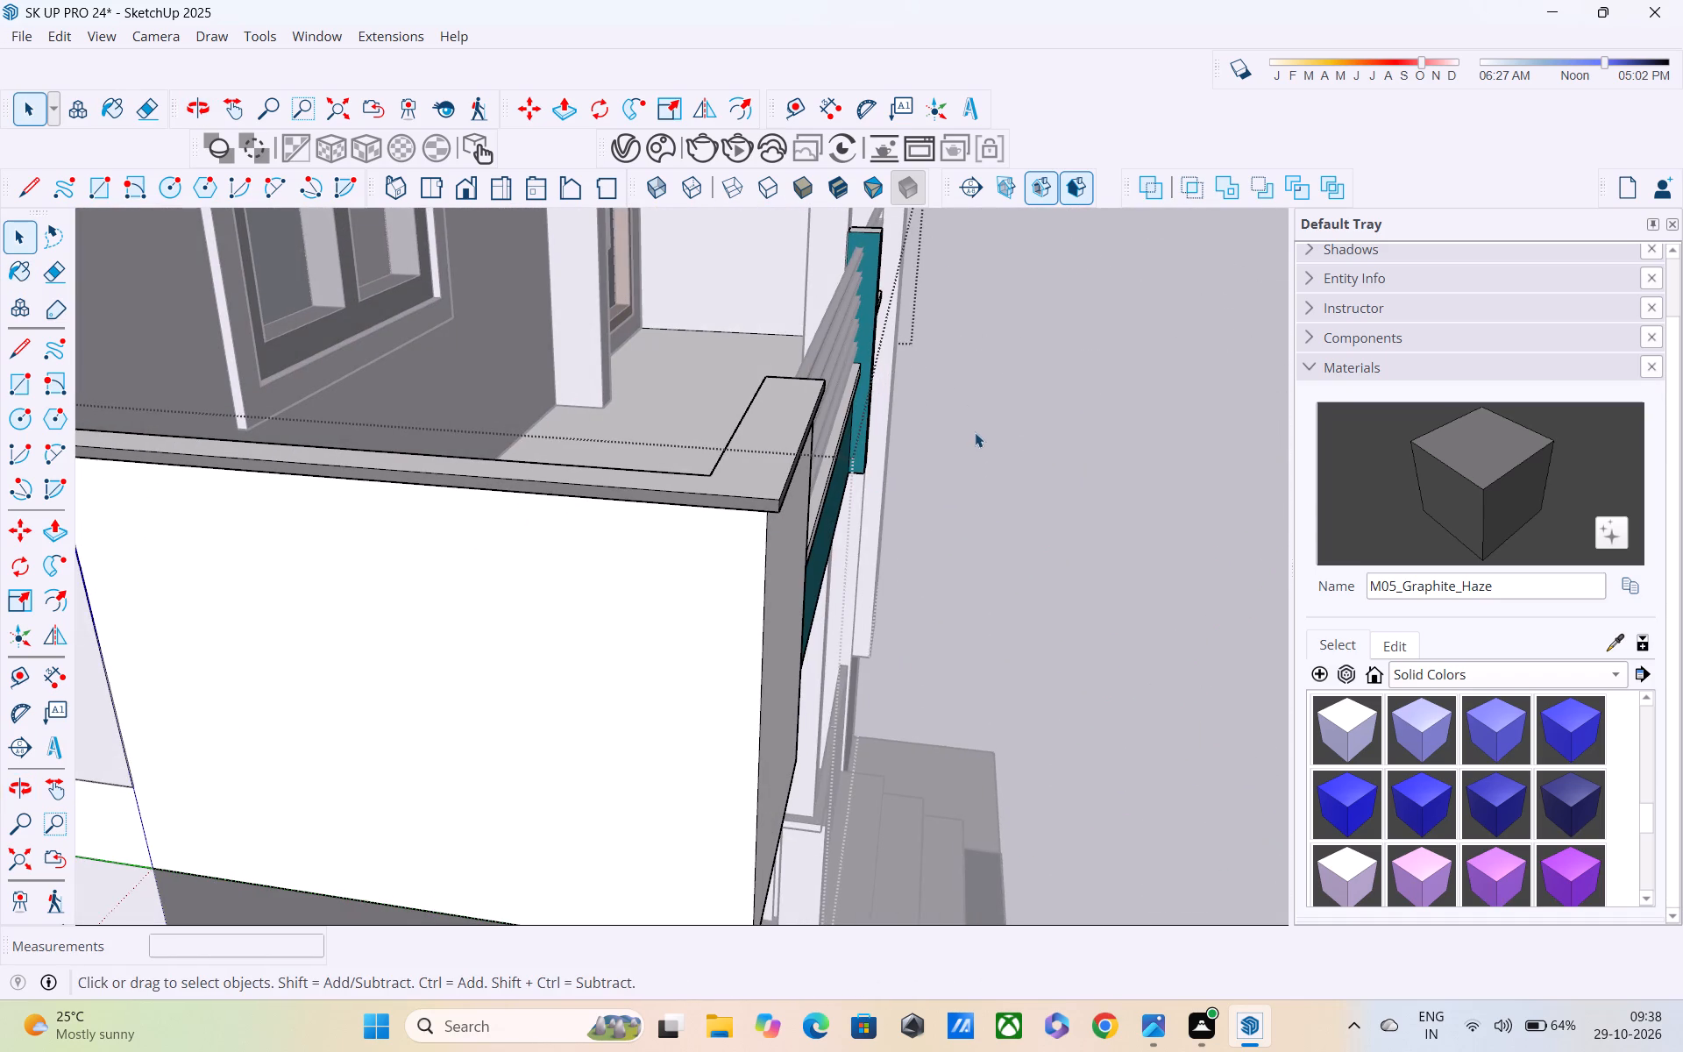
Examine the grey coping, entrance steps and overall colour scheme from the front corner and from a distance.
middle_drag(958, 471, 614, 395)
scroll(607, 380, down, 5)
middle_drag(596, 419, 535, 371)
scroll(532, 382, down, 3)
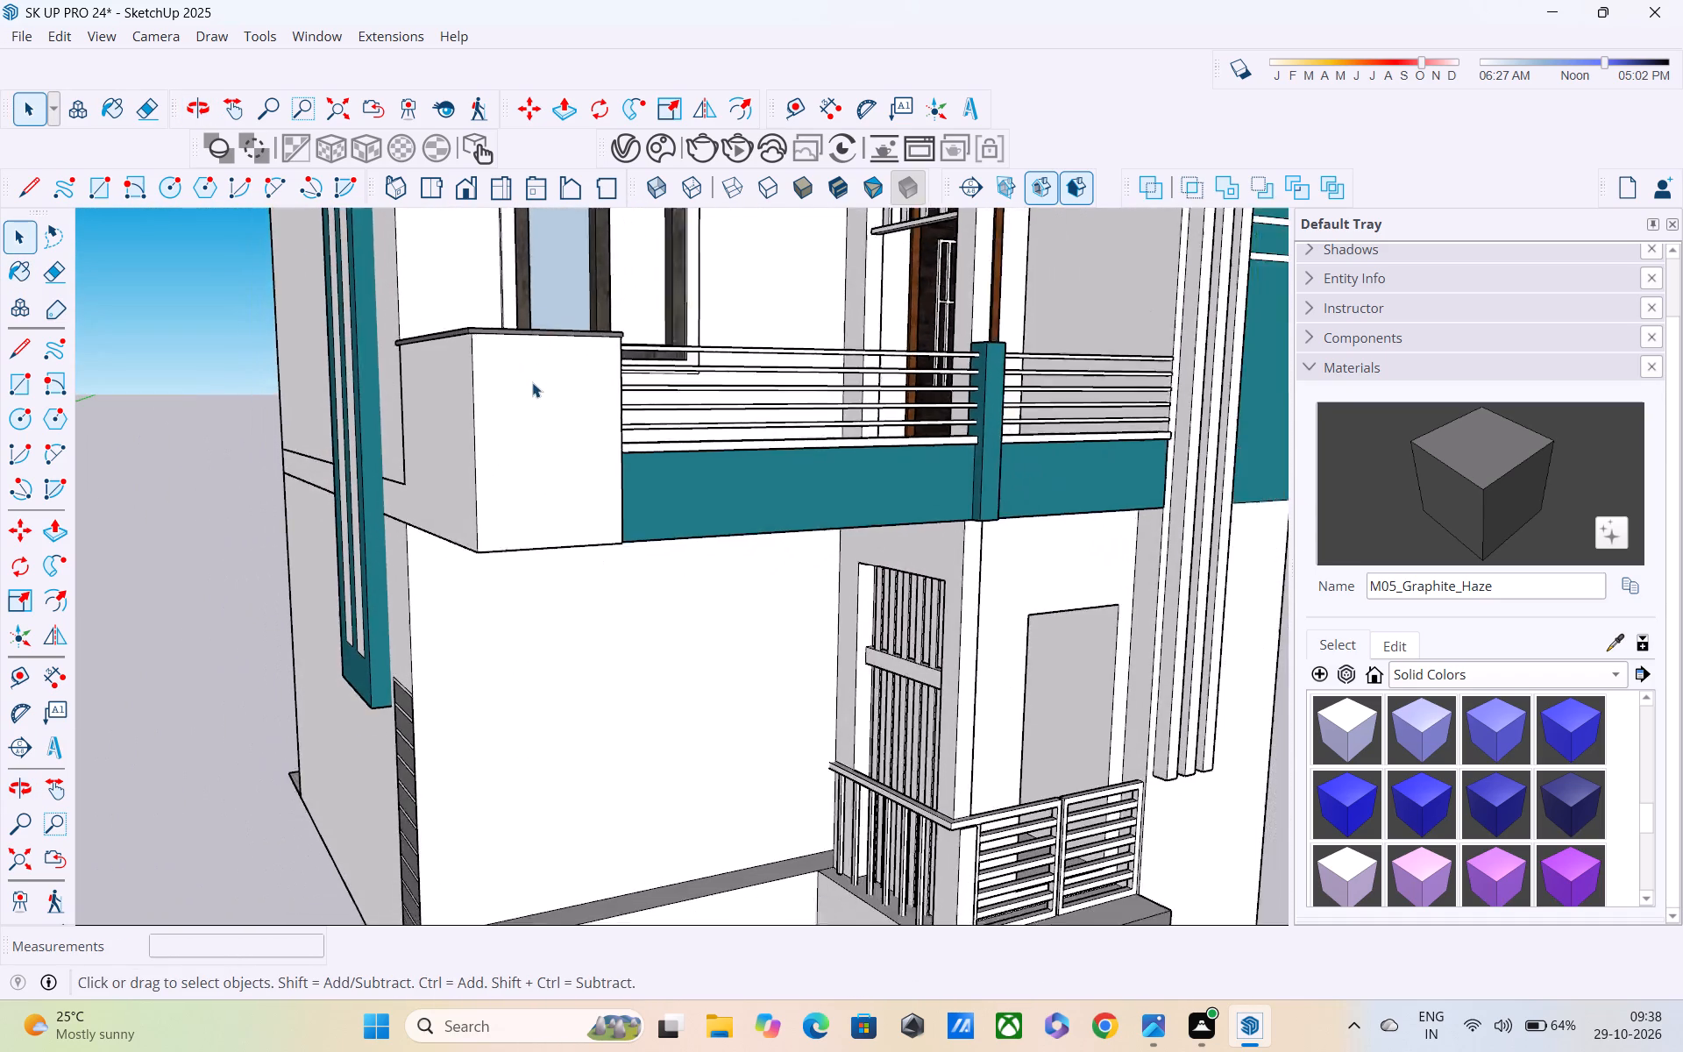
scroll(532, 382, down, 4)
middle_drag(531, 383, 729, 373)
scroll(732, 371, up, 1)
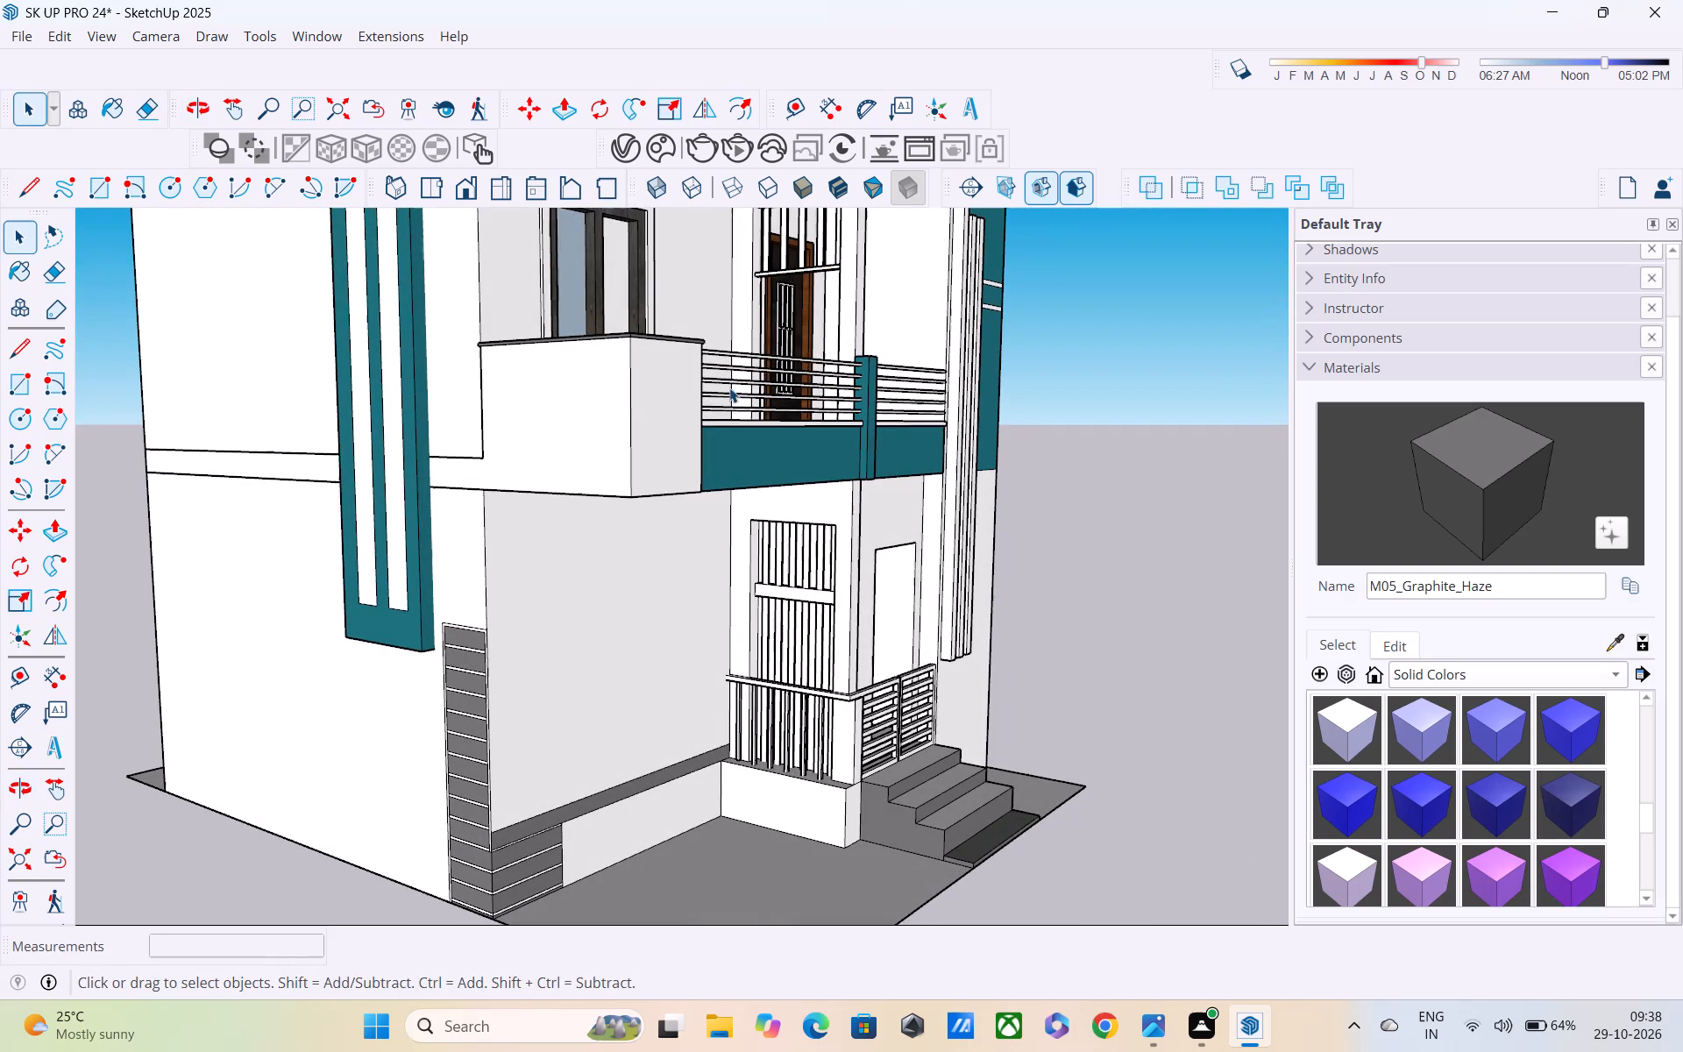
scroll(707, 389, down, 2)
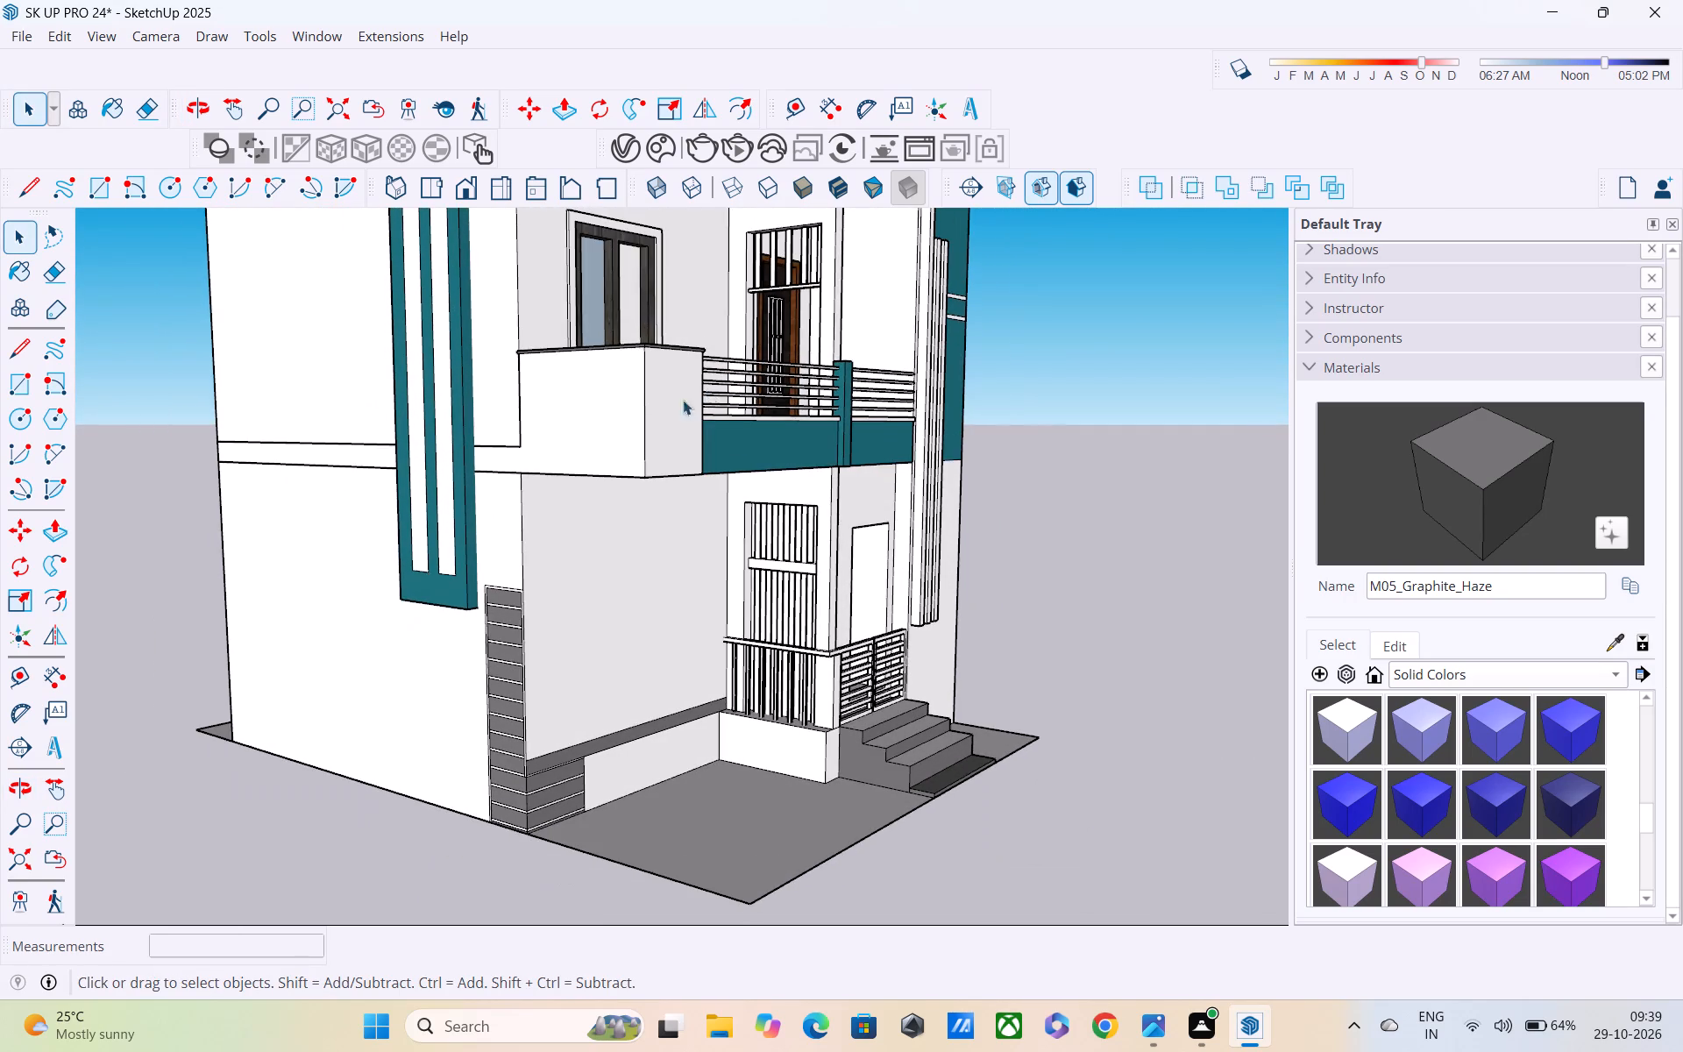
scroll(656, 378, down, 8)
shift+middle_drag(636, 364, 673, 536)
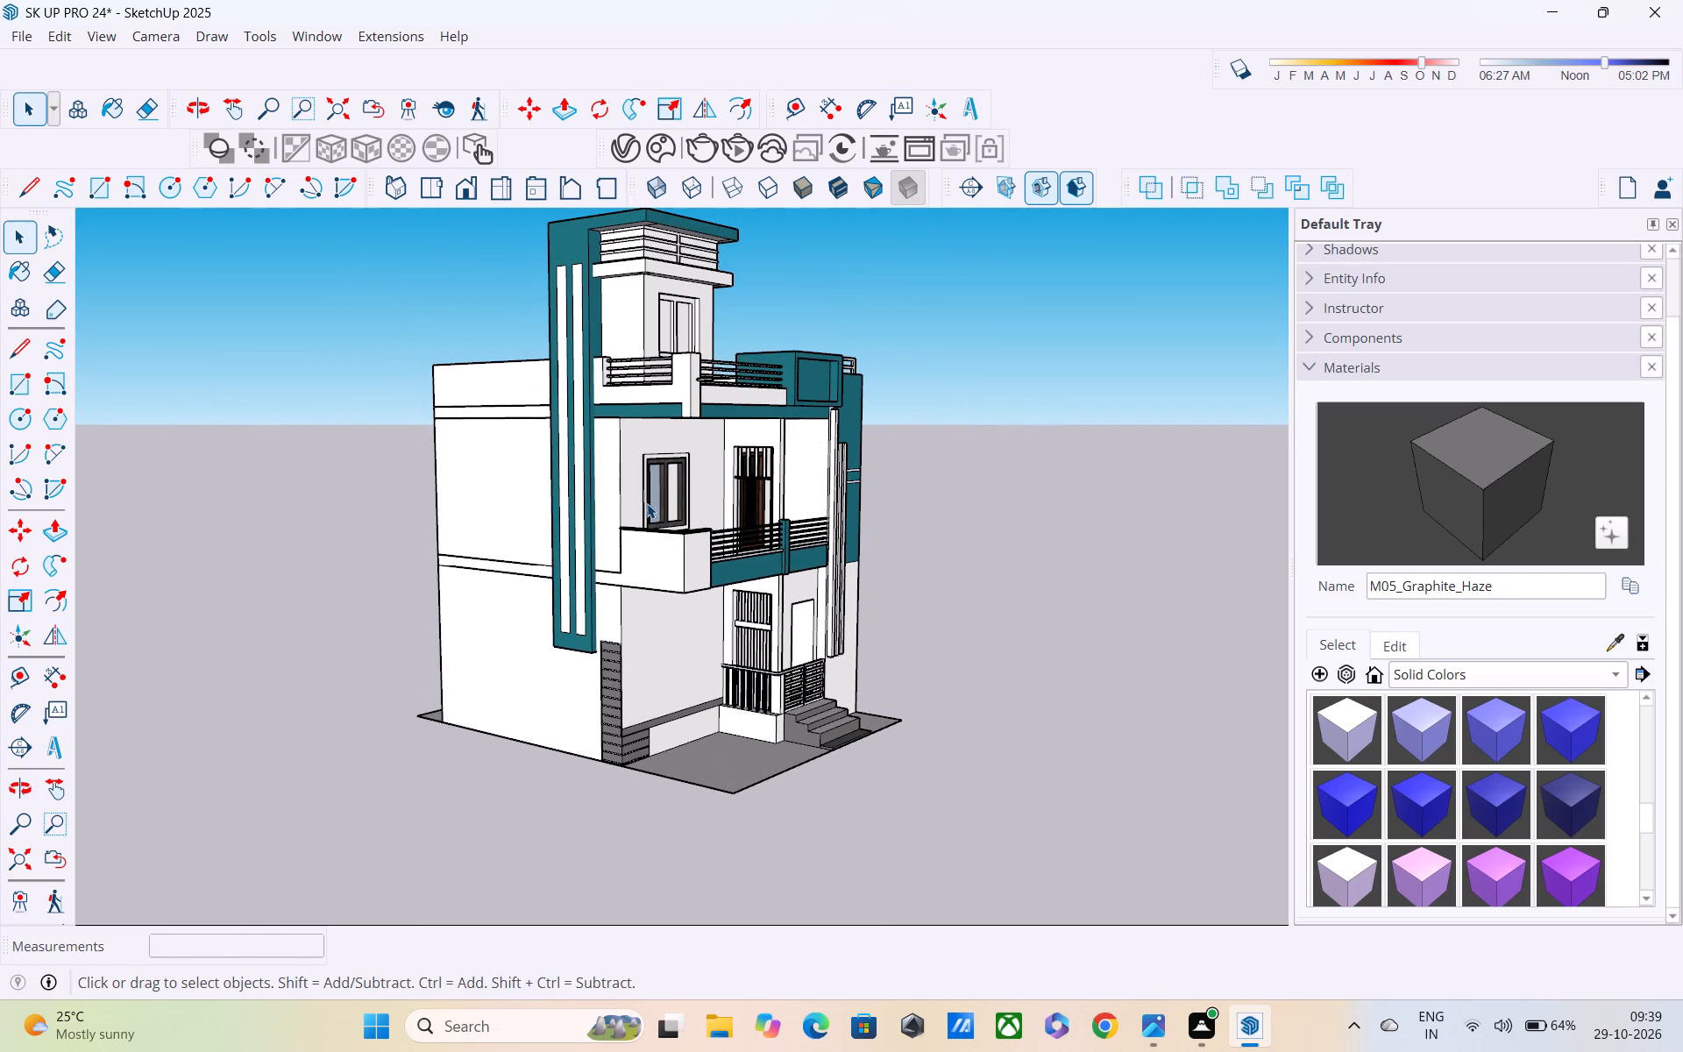
scroll(627, 488, down, 6)
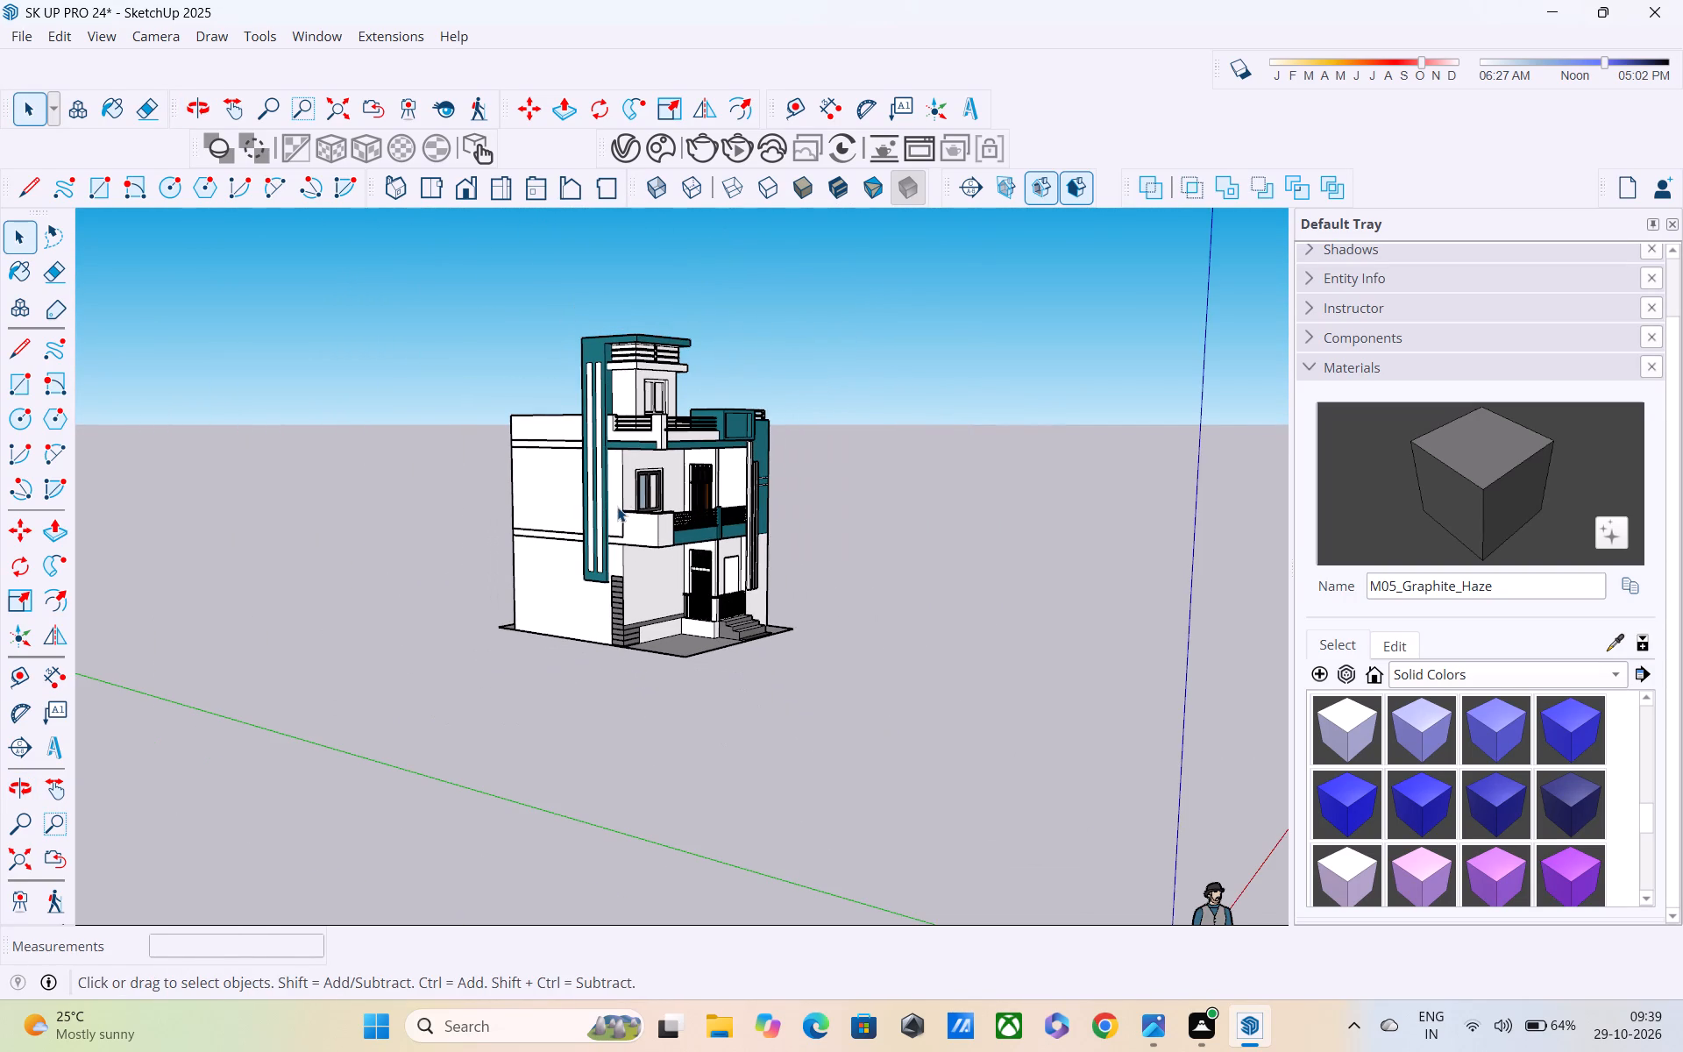
shift+middle_drag(620, 511, 463, 650)
scroll(454, 633, down, 3)
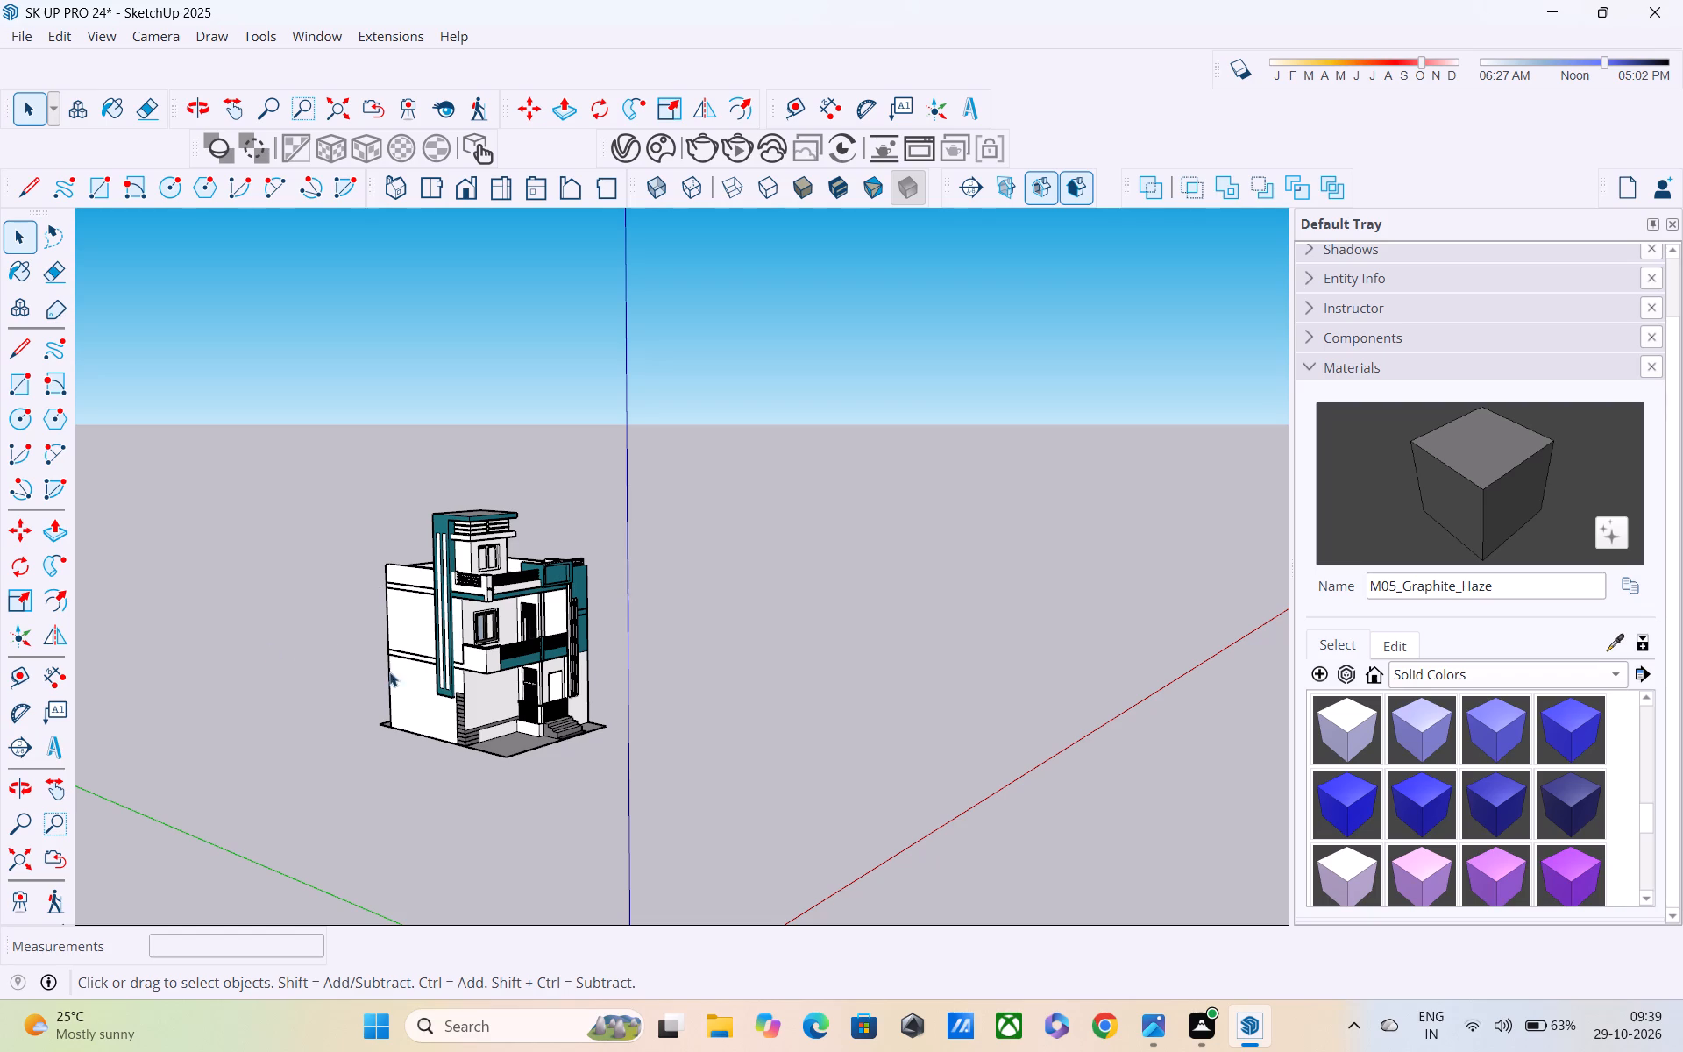
Draw a circle of about 7" radius on the side wall between the teal fin and the front corner, above the grey cladding.
scroll(454, 709, up, 3)
middle_drag(443, 703, 405, 622)
scroll(485, 692, up, 3)
scroll(485, 692, down, 1)
scroll(485, 692, up, 2)
middle_drag(468, 666, 456, 613)
scroll(456, 657, up, 10)
middle_drag(439, 669, 509, 709)
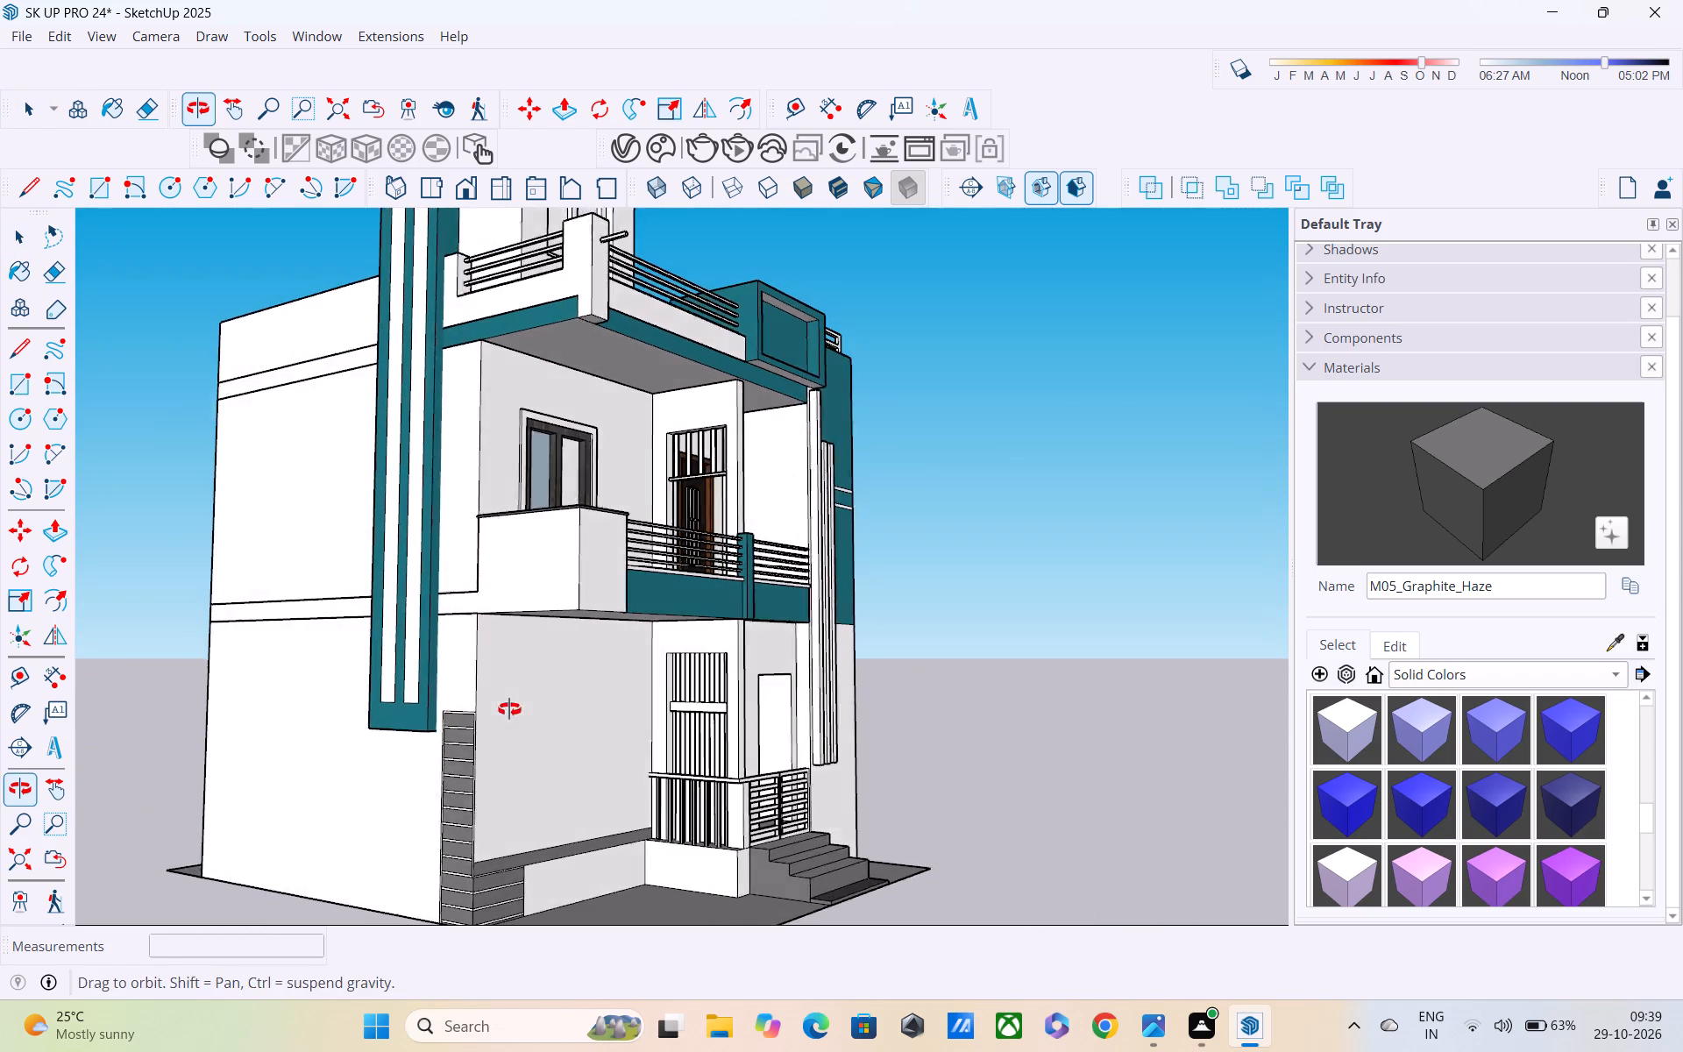
middle_drag(509, 709, 510, 710)
scroll(510, 710, up, 1)
key(c)
scroll(465, 643, up, 3)
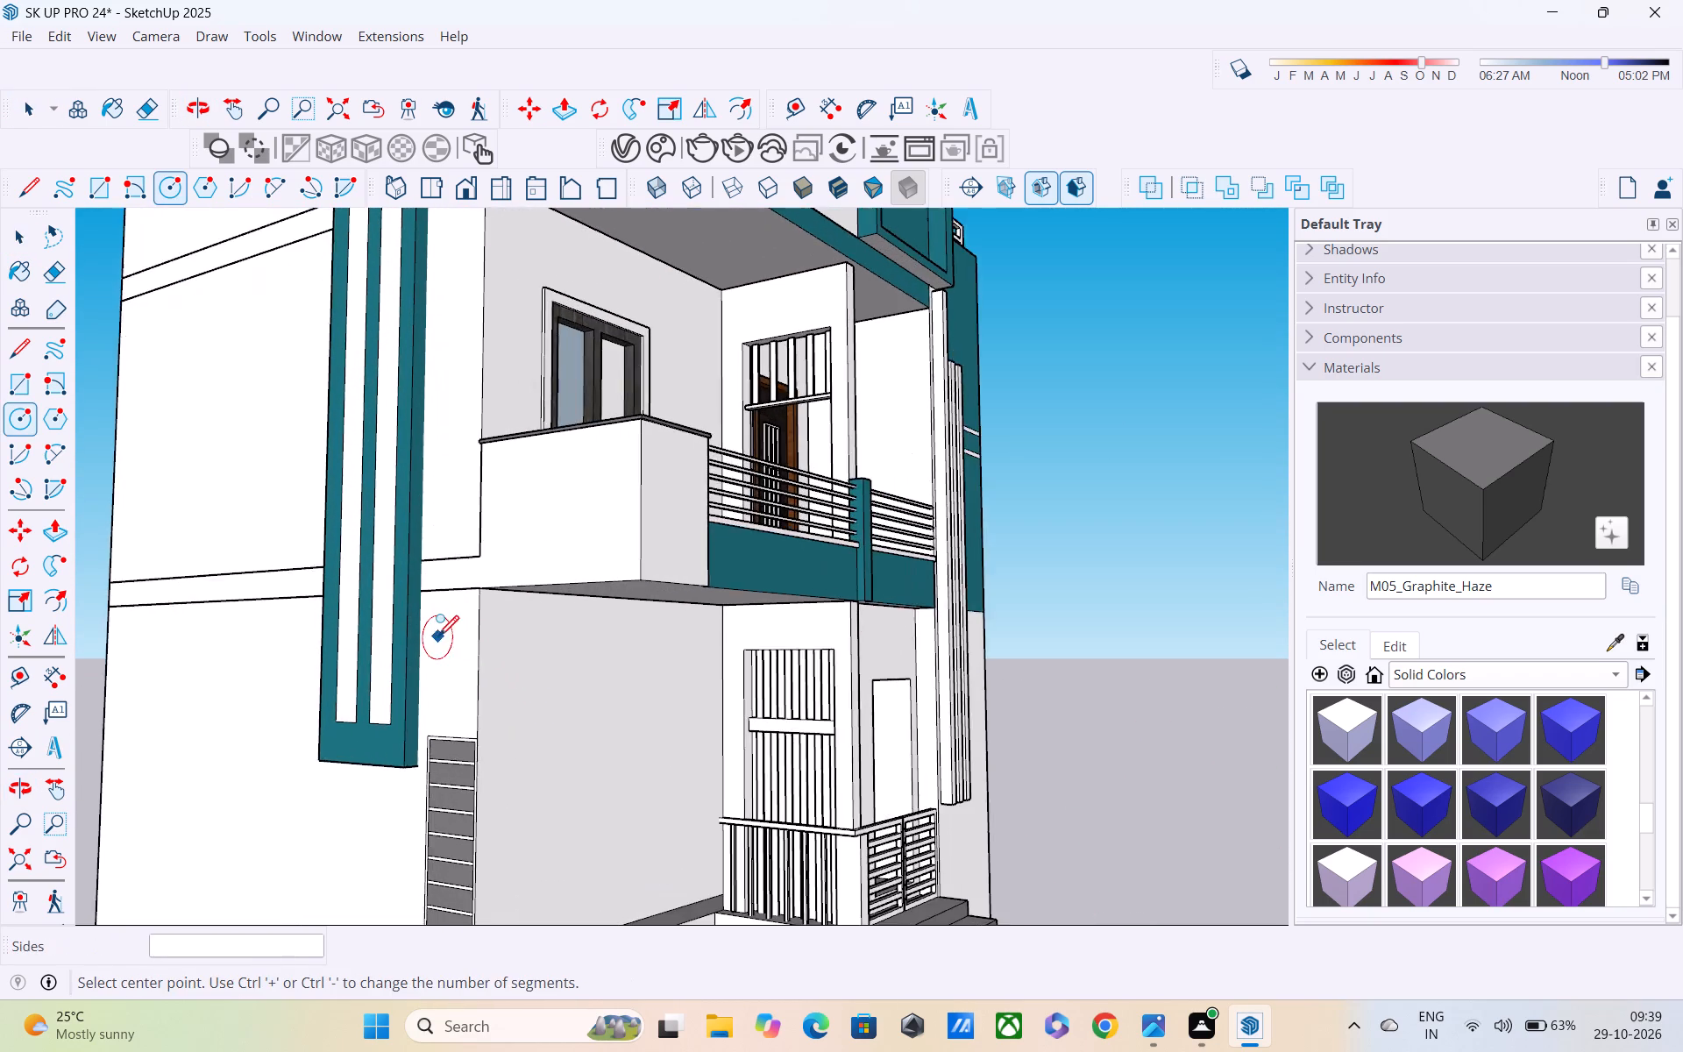
middle_drag(438, 638, 640, 669)
scroll(633, 693, up, 3)
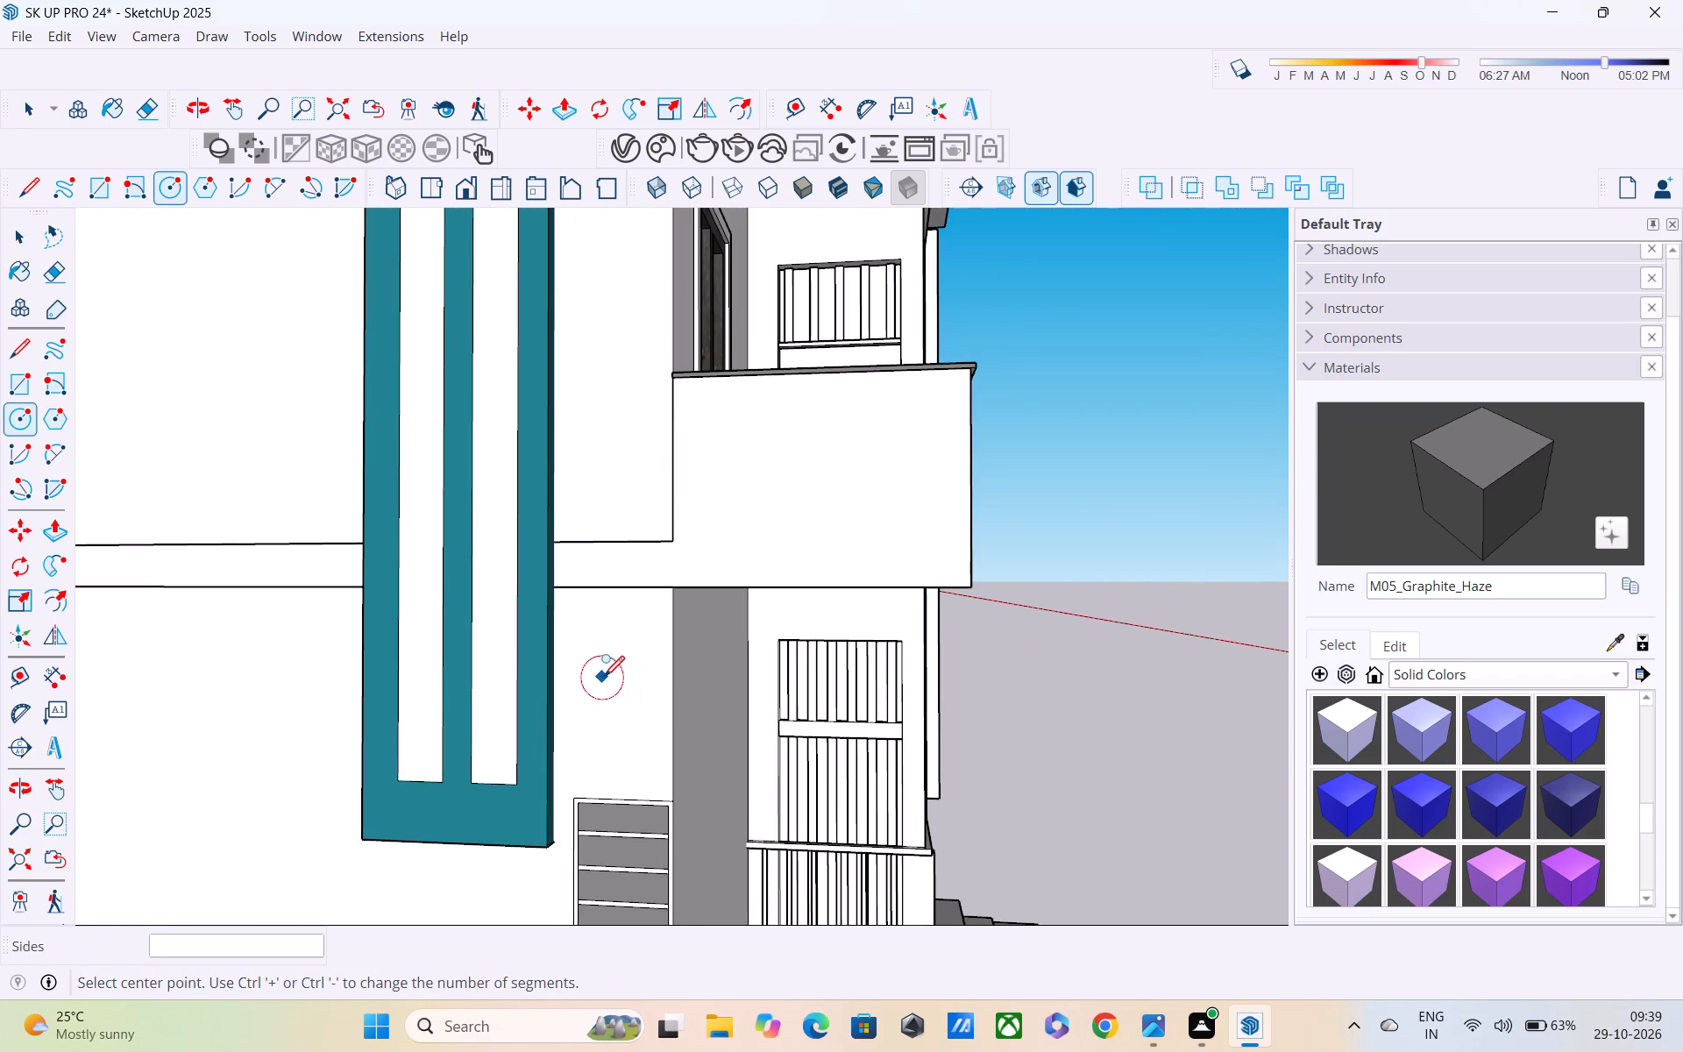
click(610, 686)
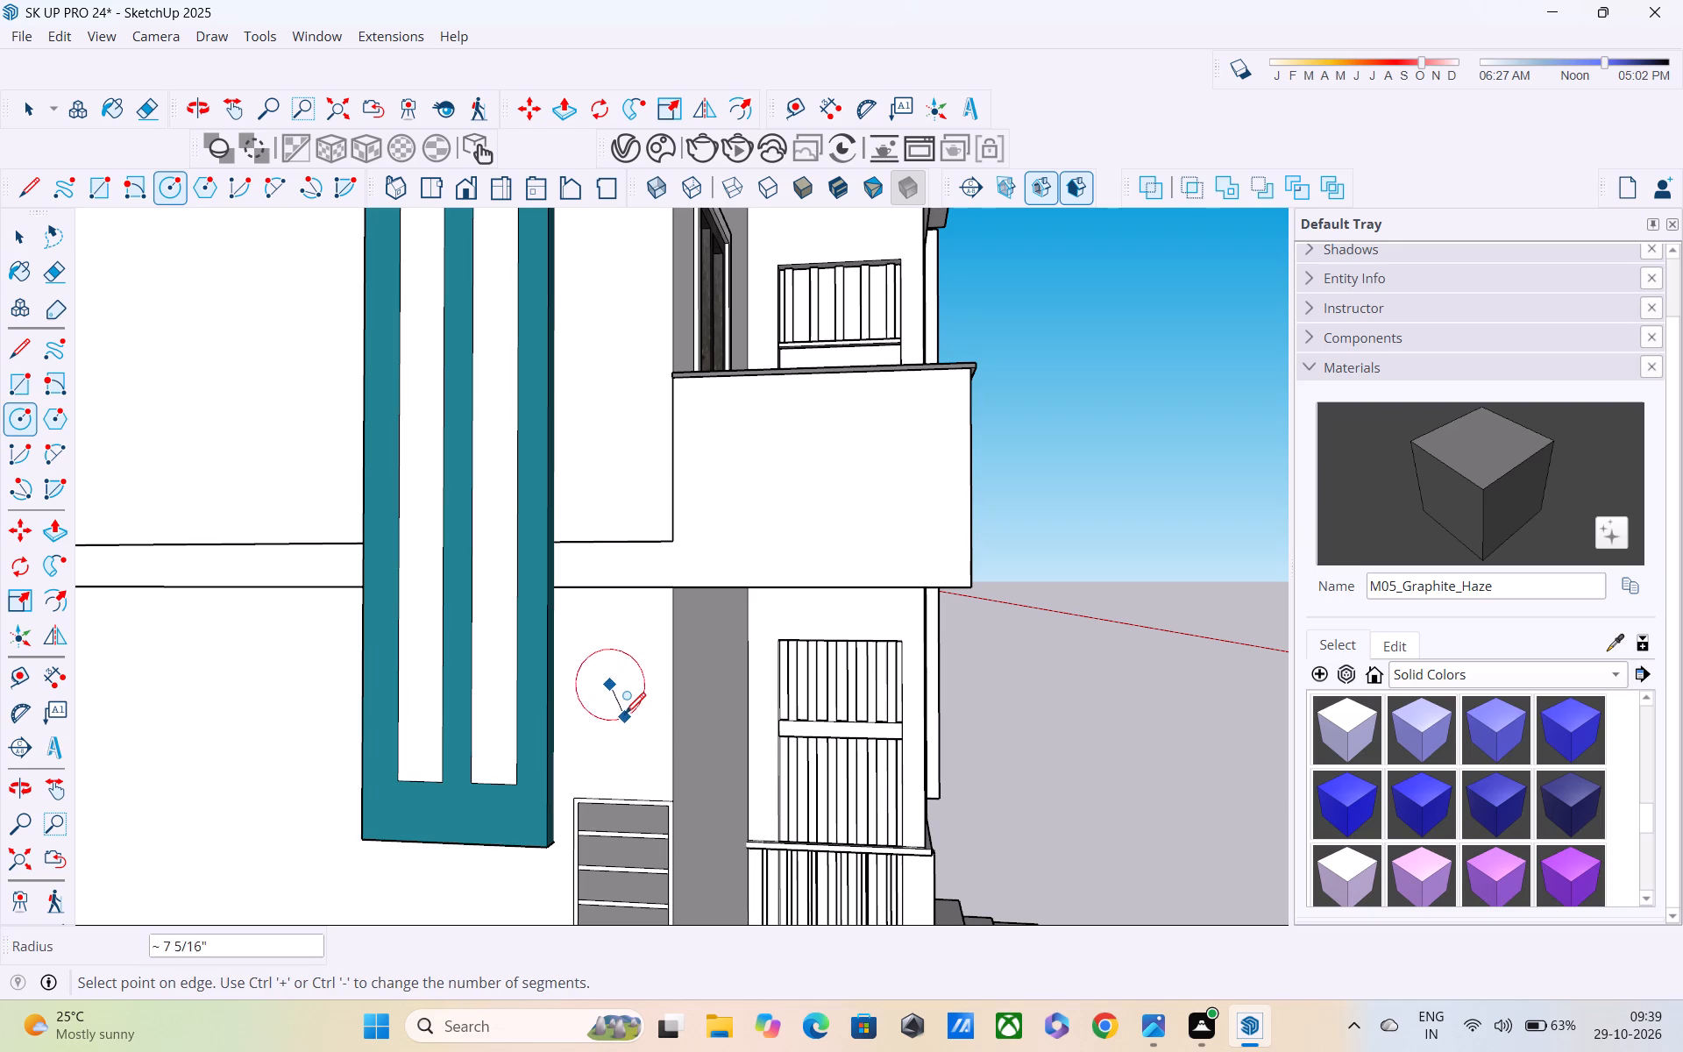
click(625, 715)
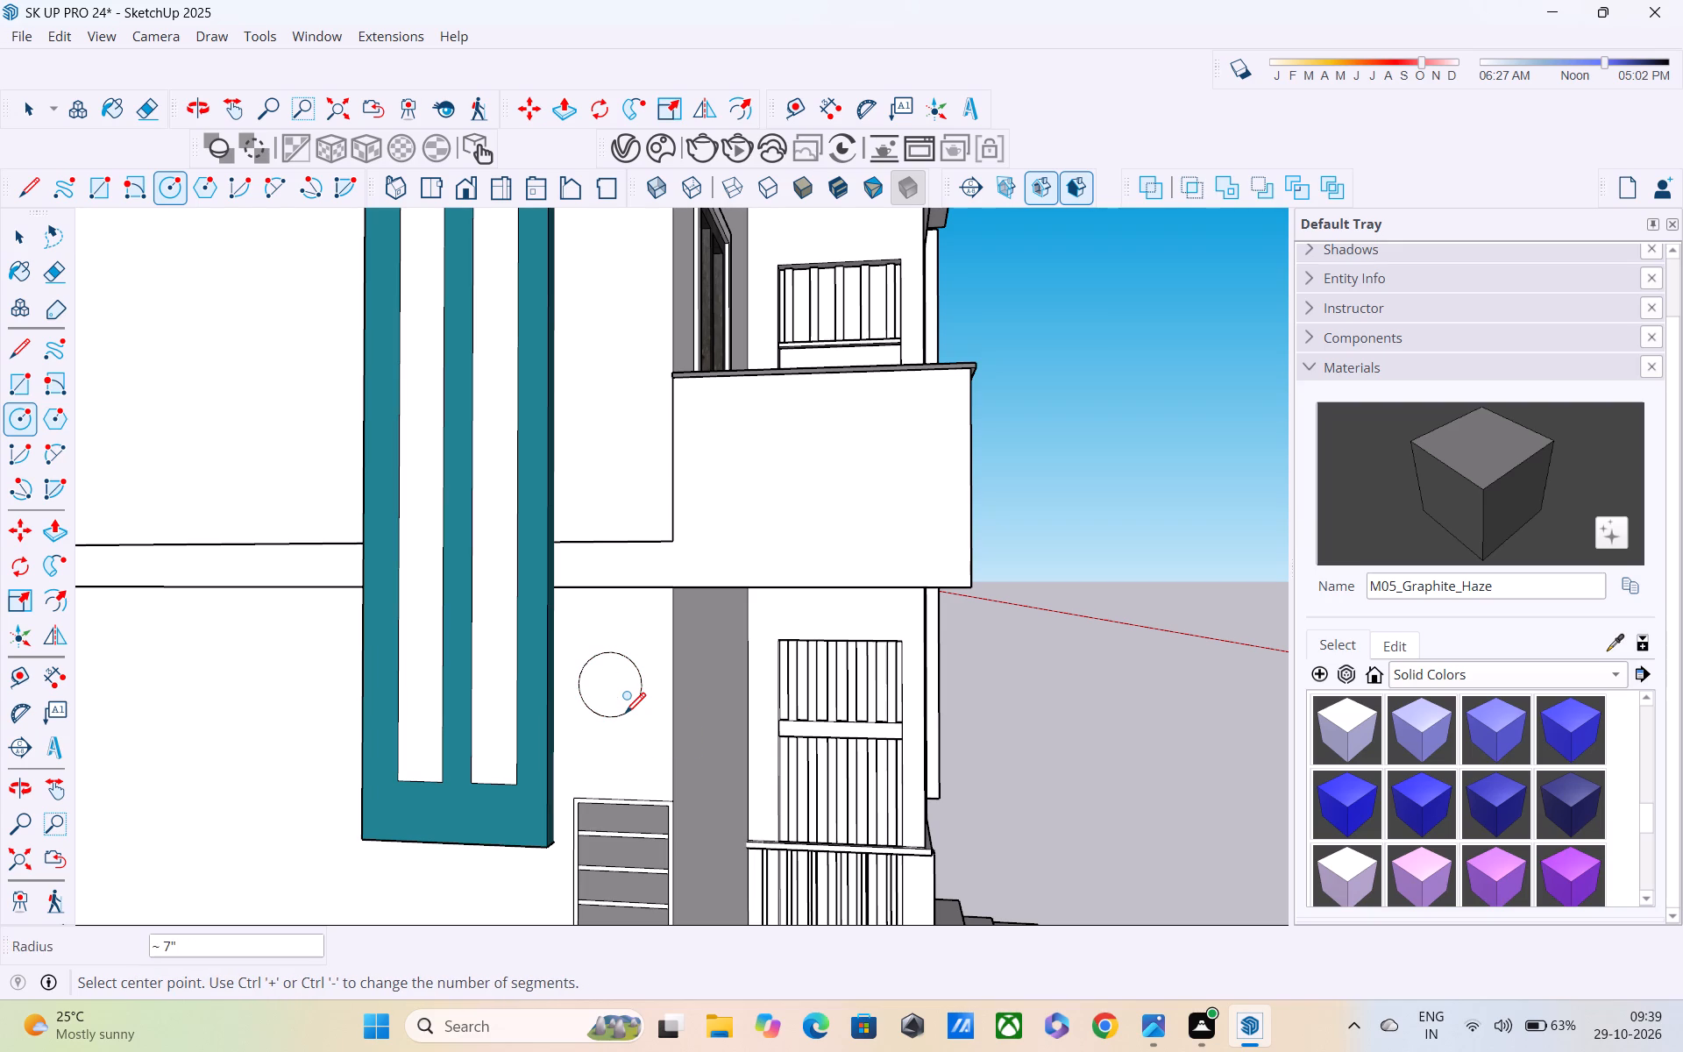
Draw a concentric inner circle of about 4 1/4" radius inside the existing circle on the side wall.
click(613, 687)
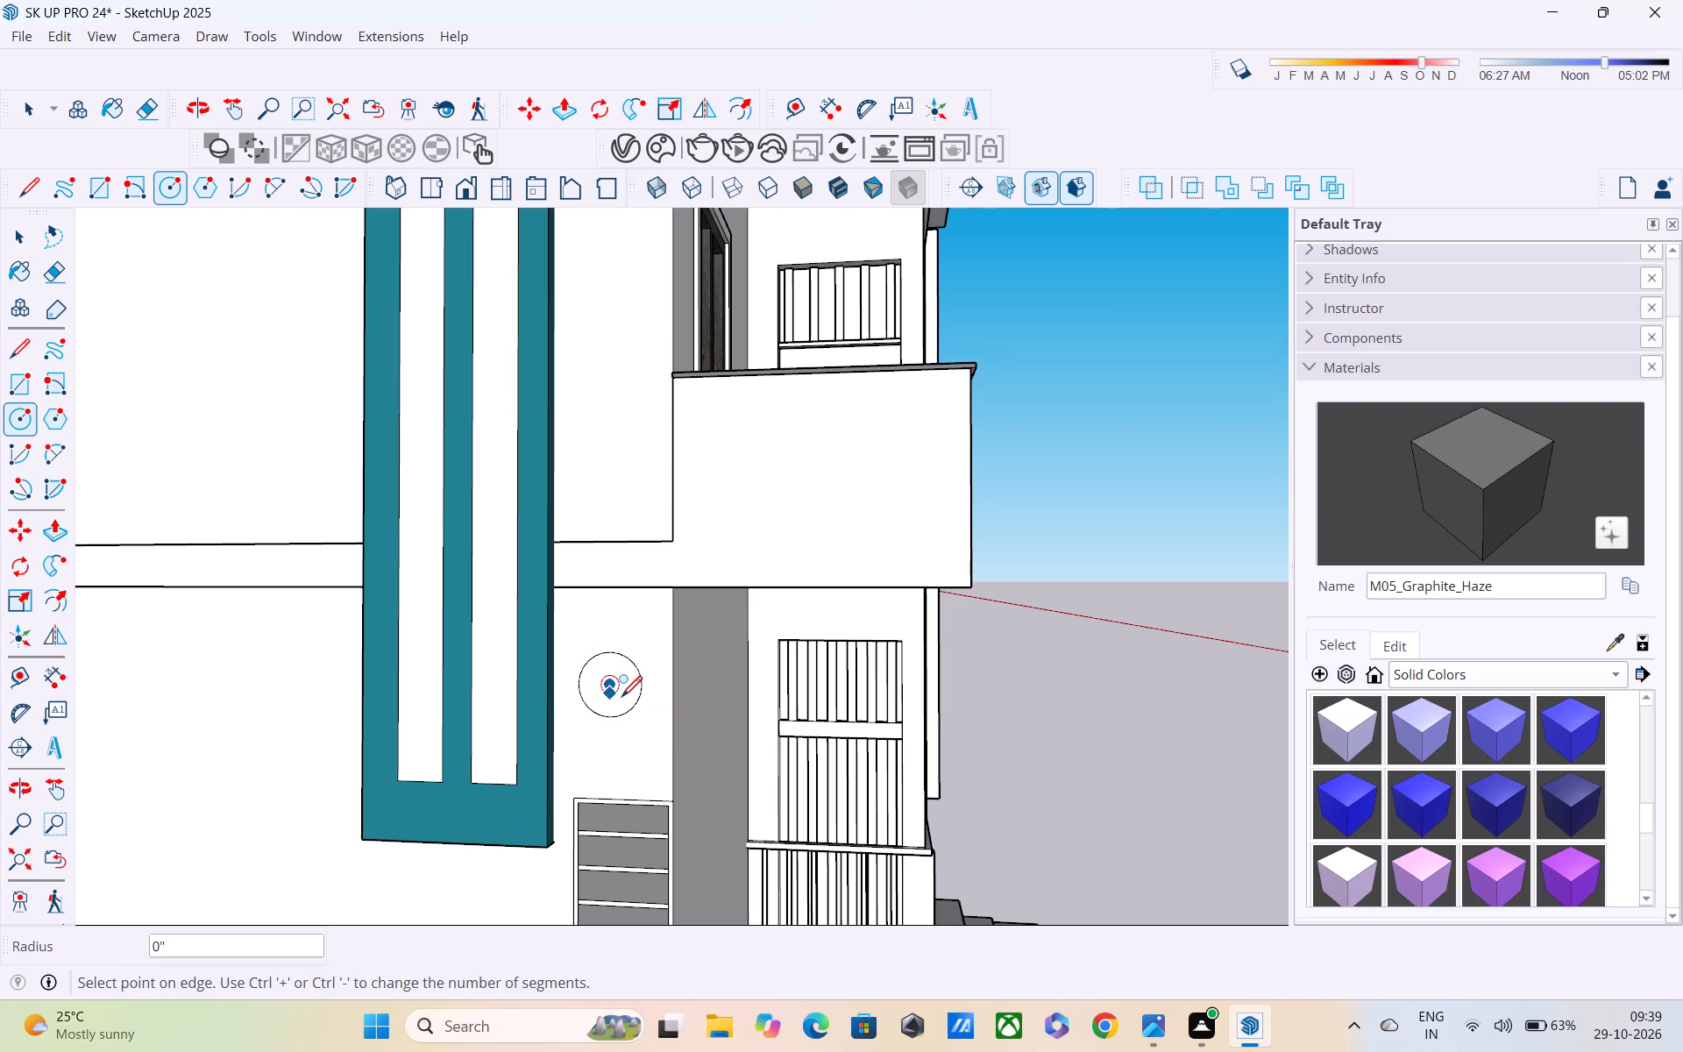
scroll(611, 686, up, 5)
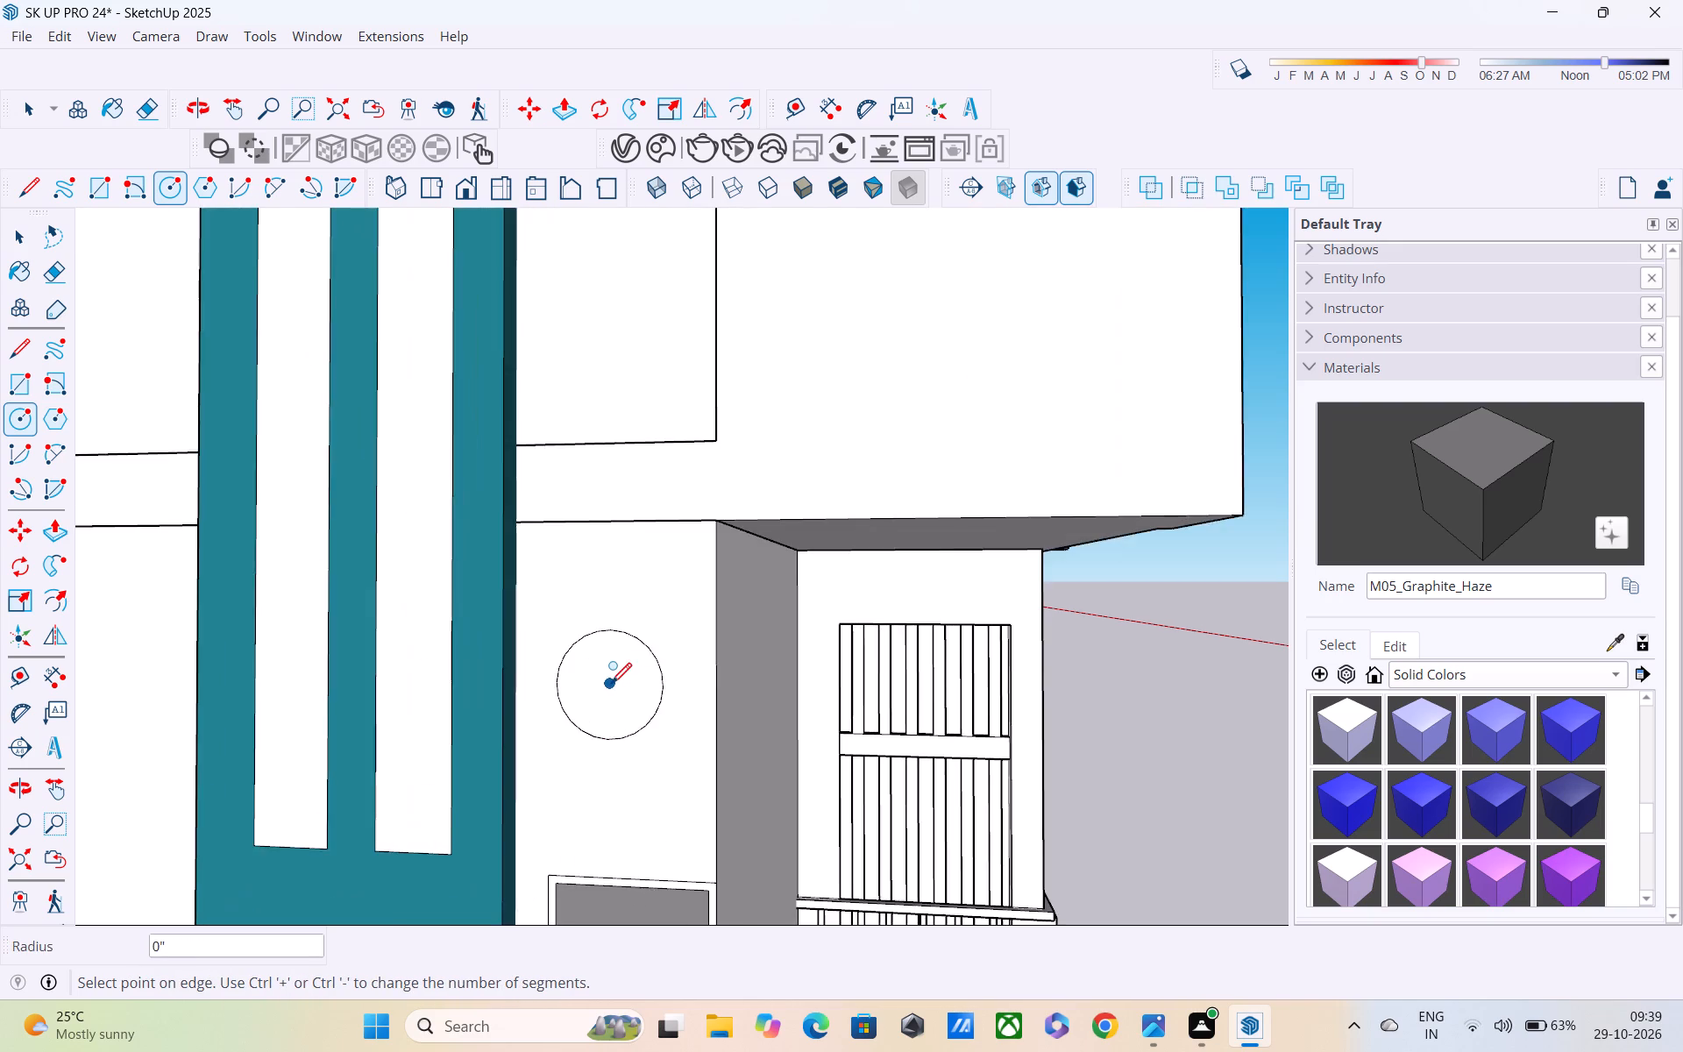
scroll(611, 686, up, 3)
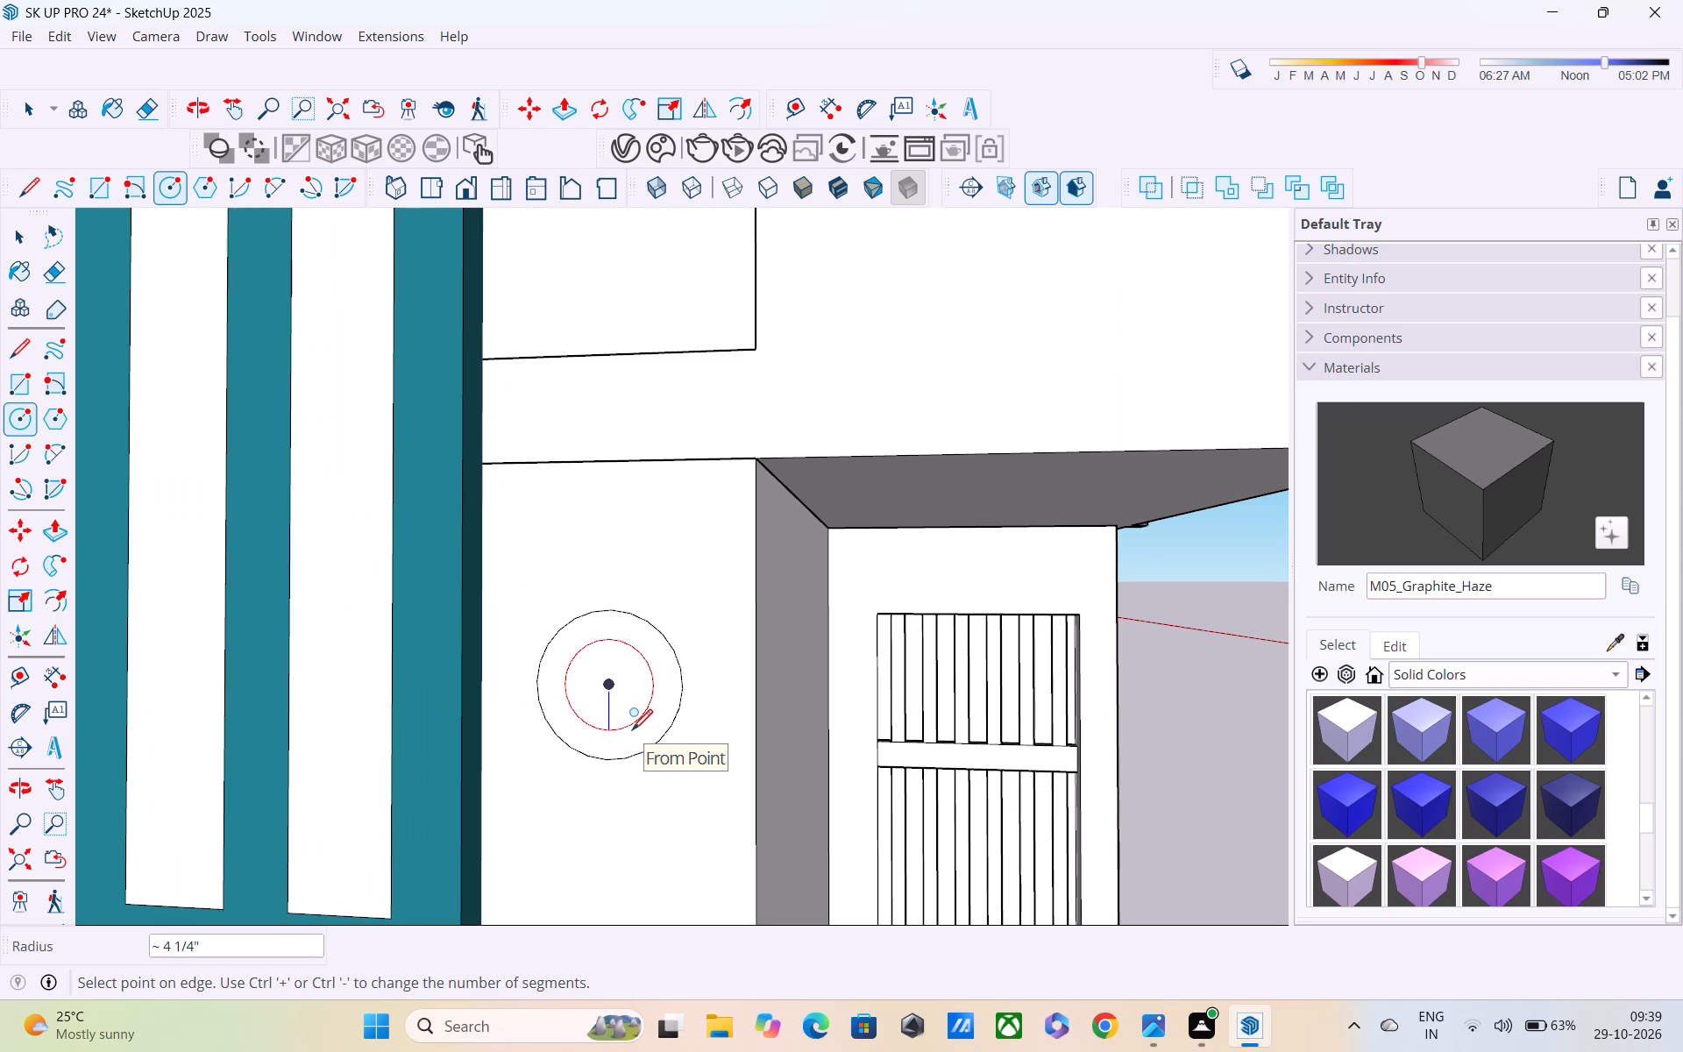
click(632, 732)
Move both concentric circles off the side wall into the open space in front of the house.
key(space)
click(631, 727)
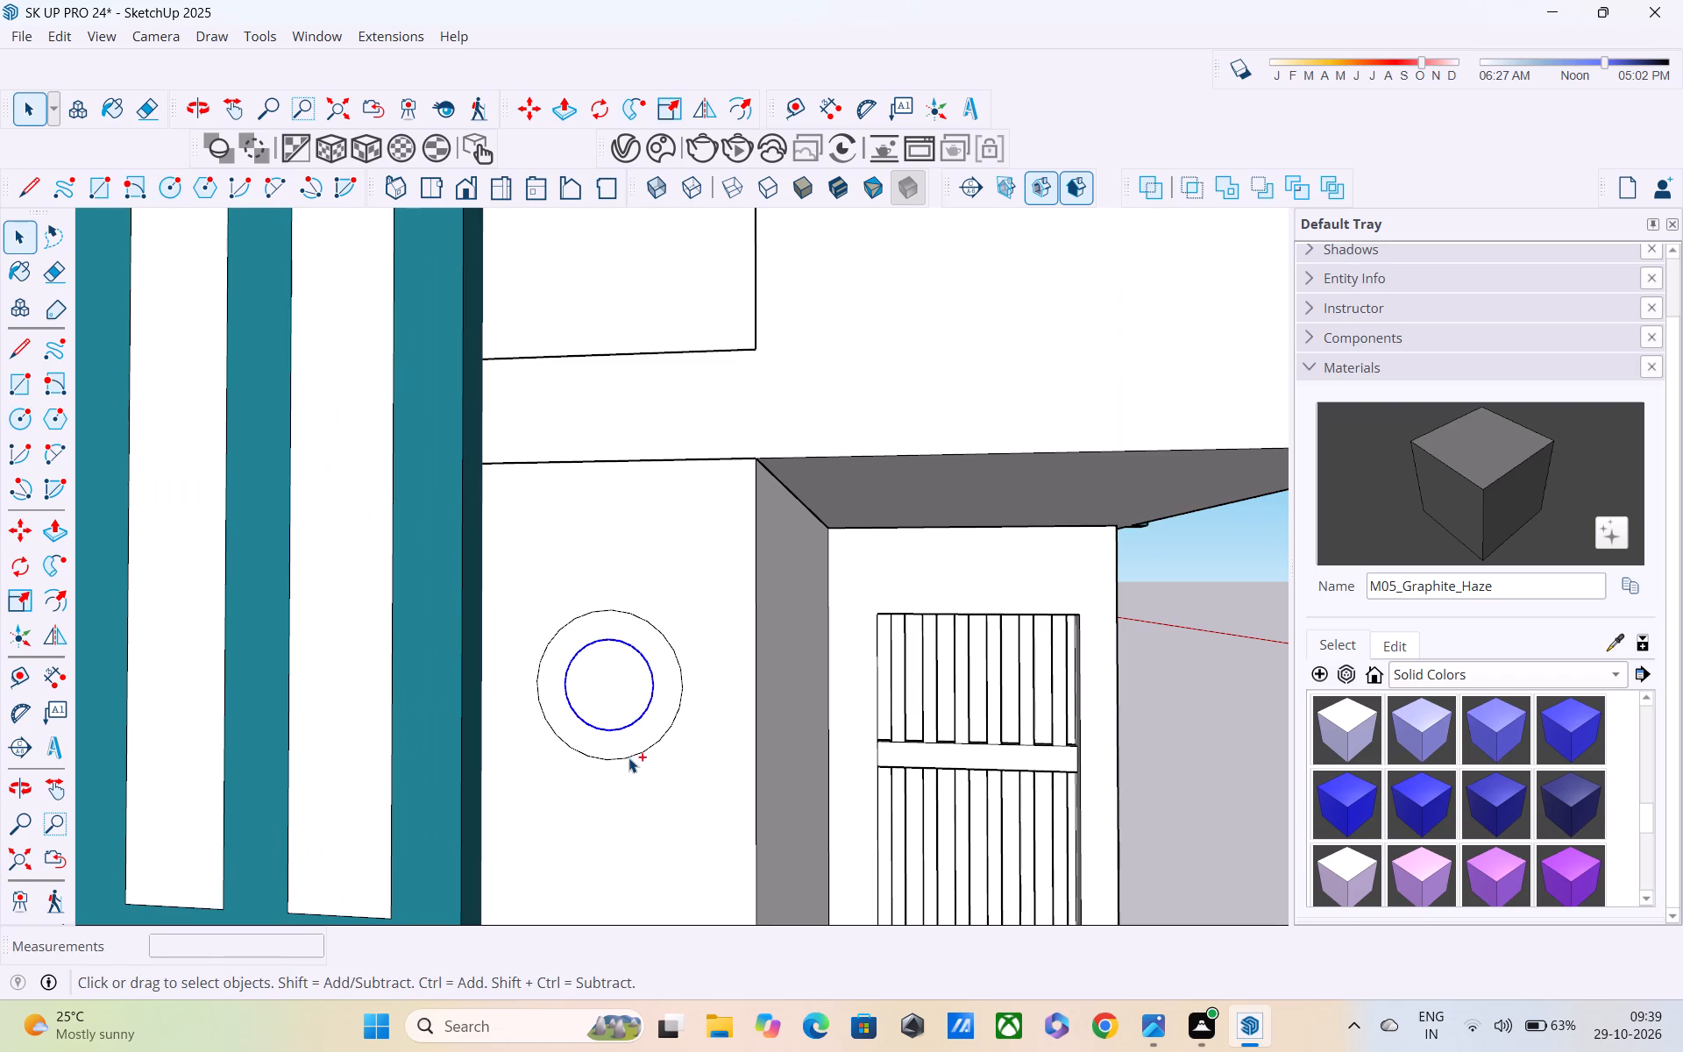
ctrl+click(628, 757)
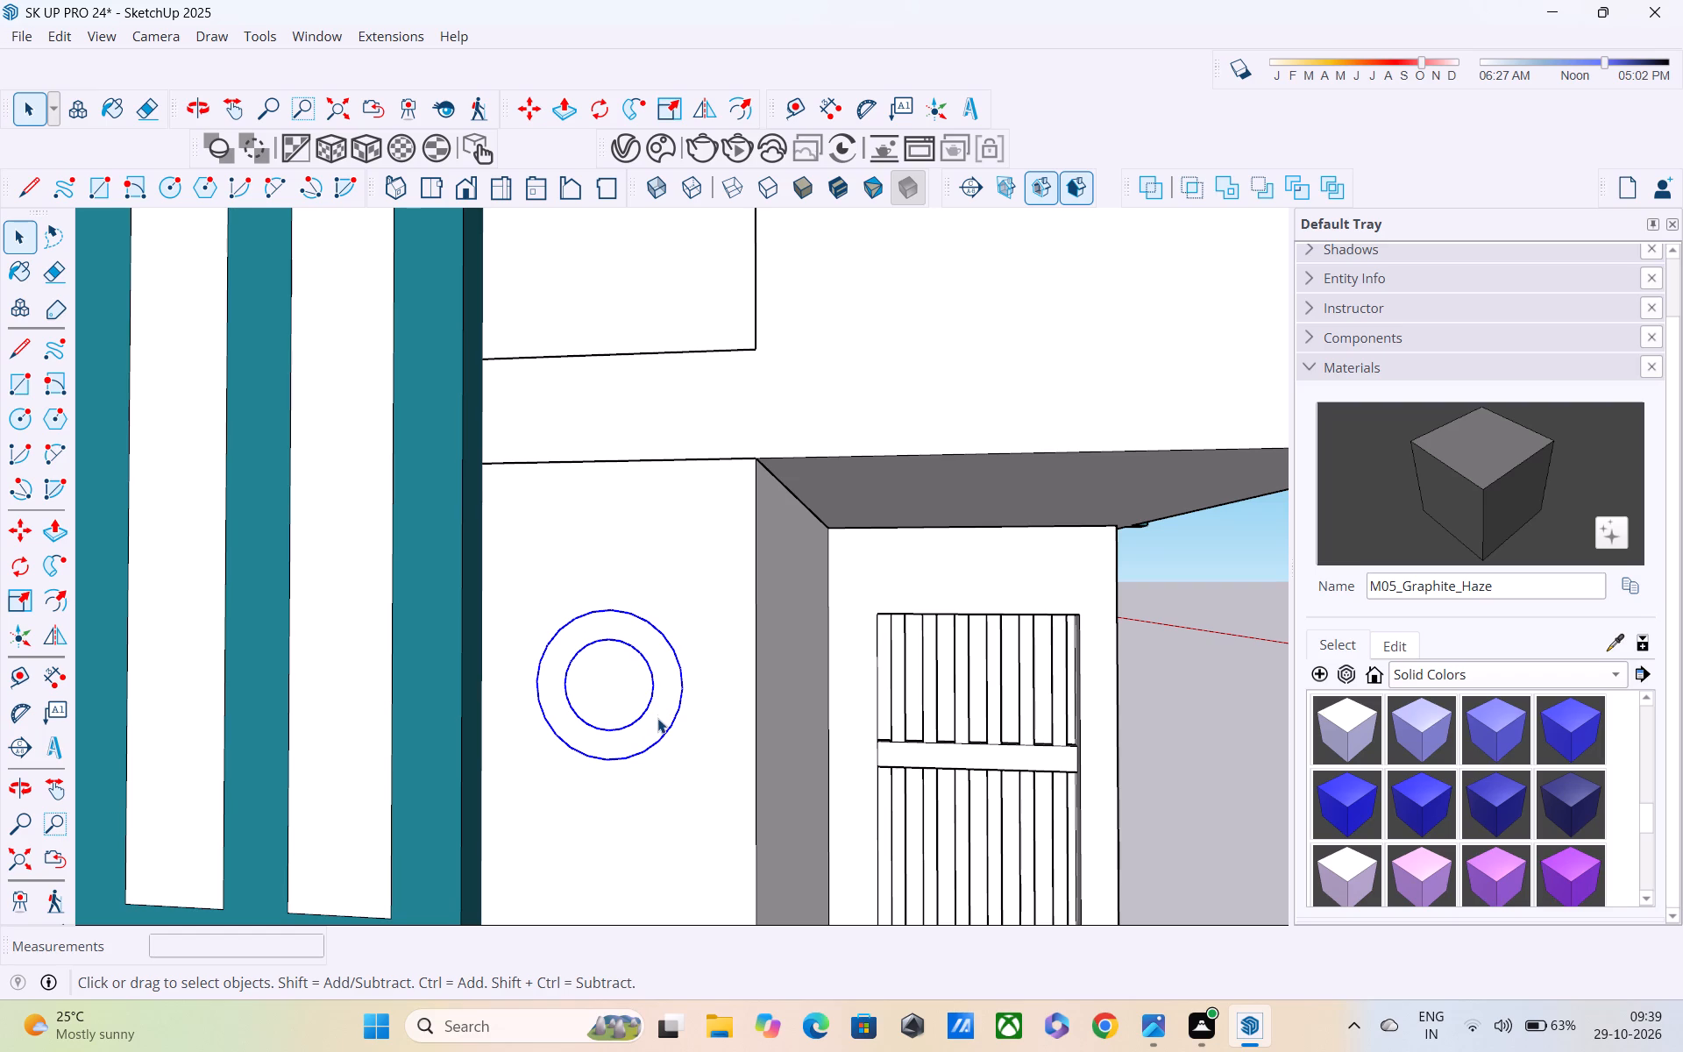
key(m)
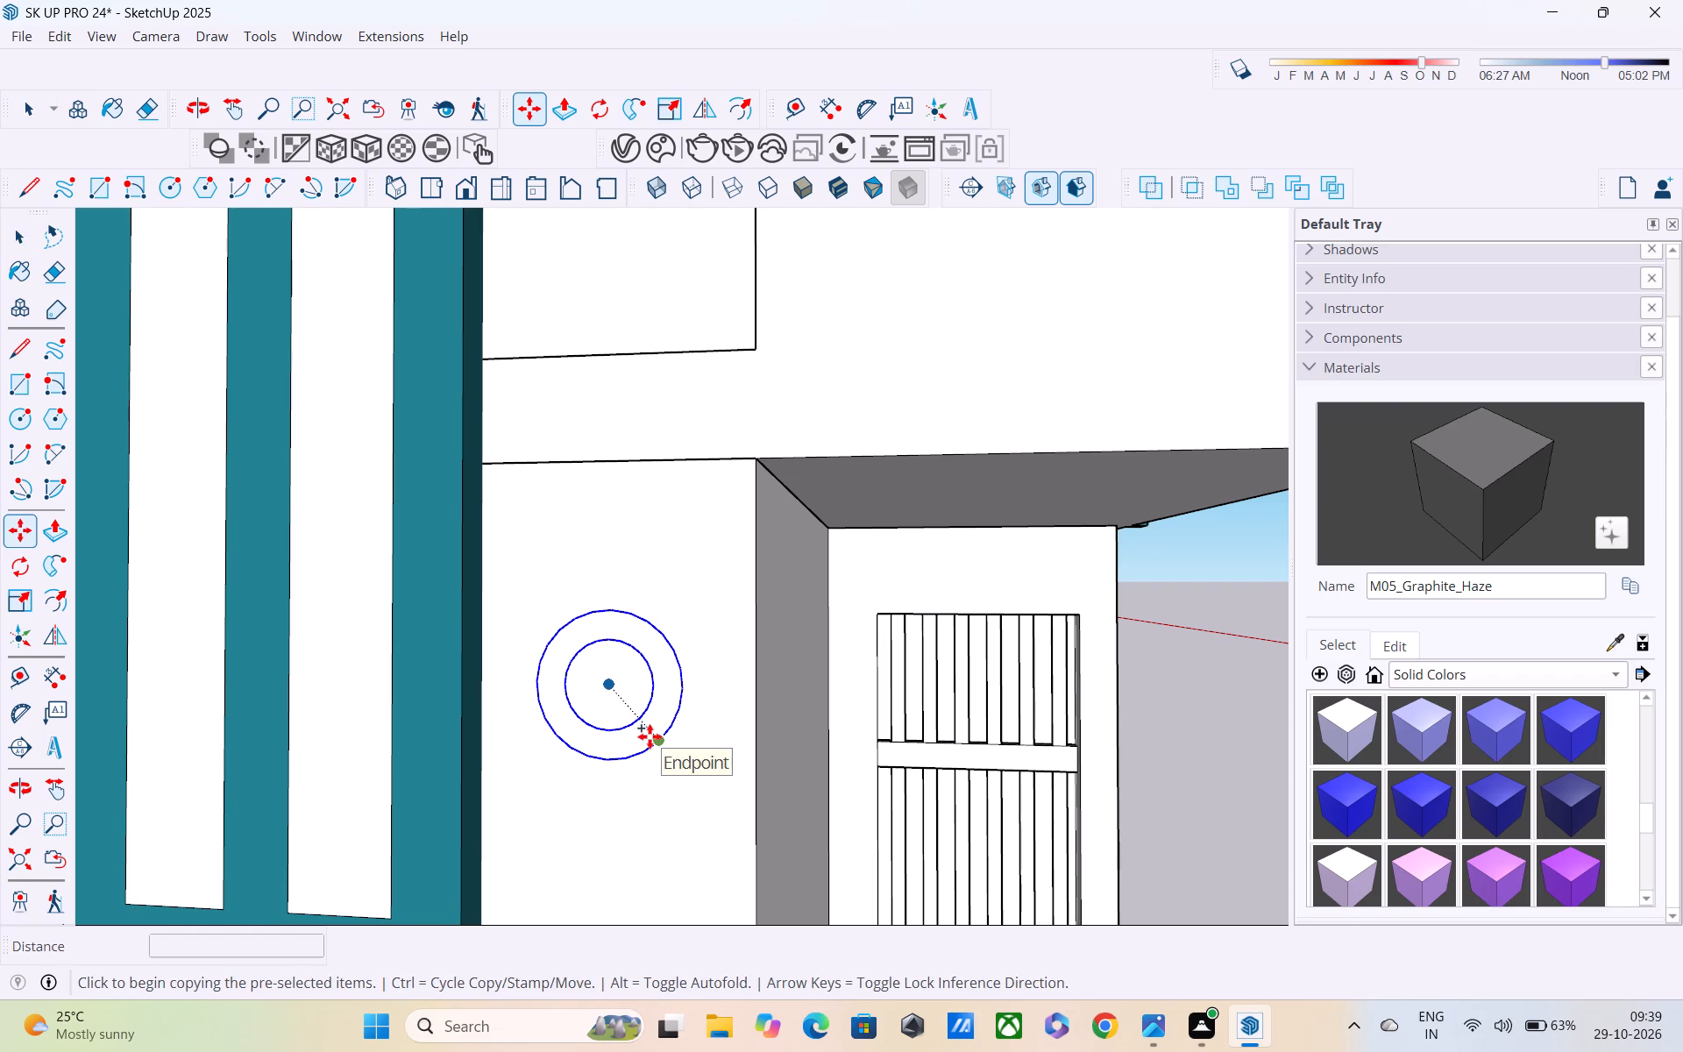
click(609, 686)
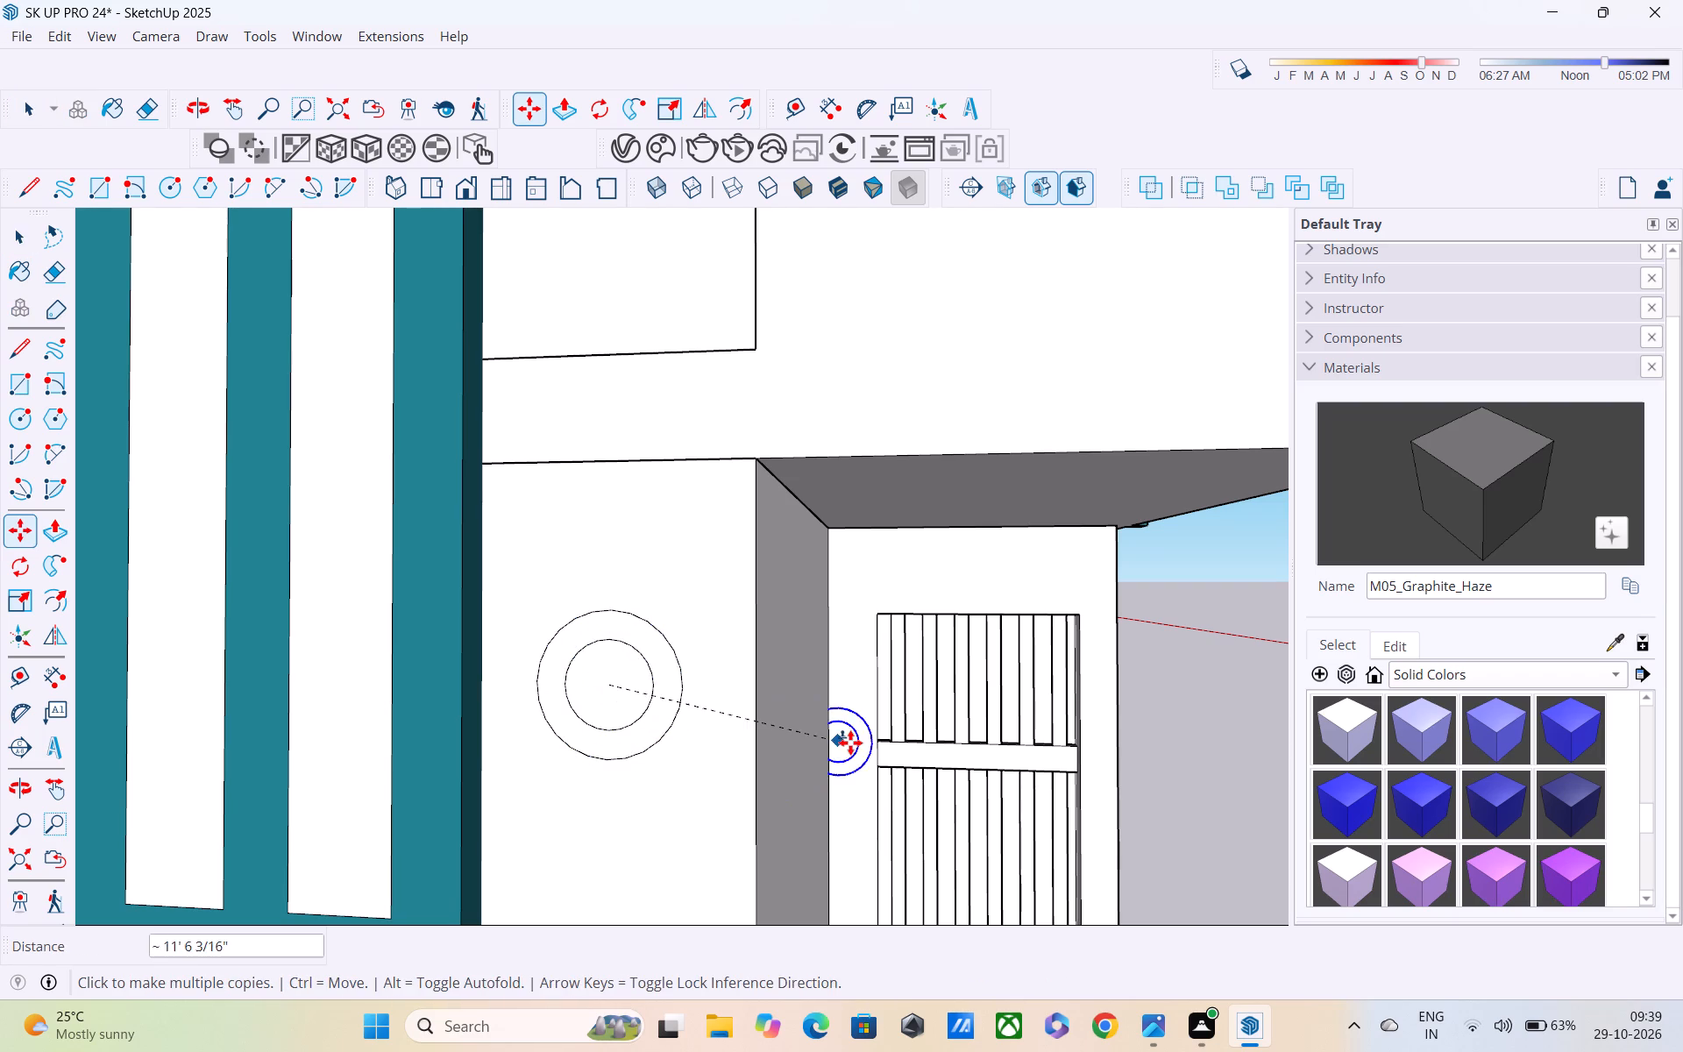
middle_drag(855, 711, 463, 707)
middle_drag(173, 729, 387, 735)
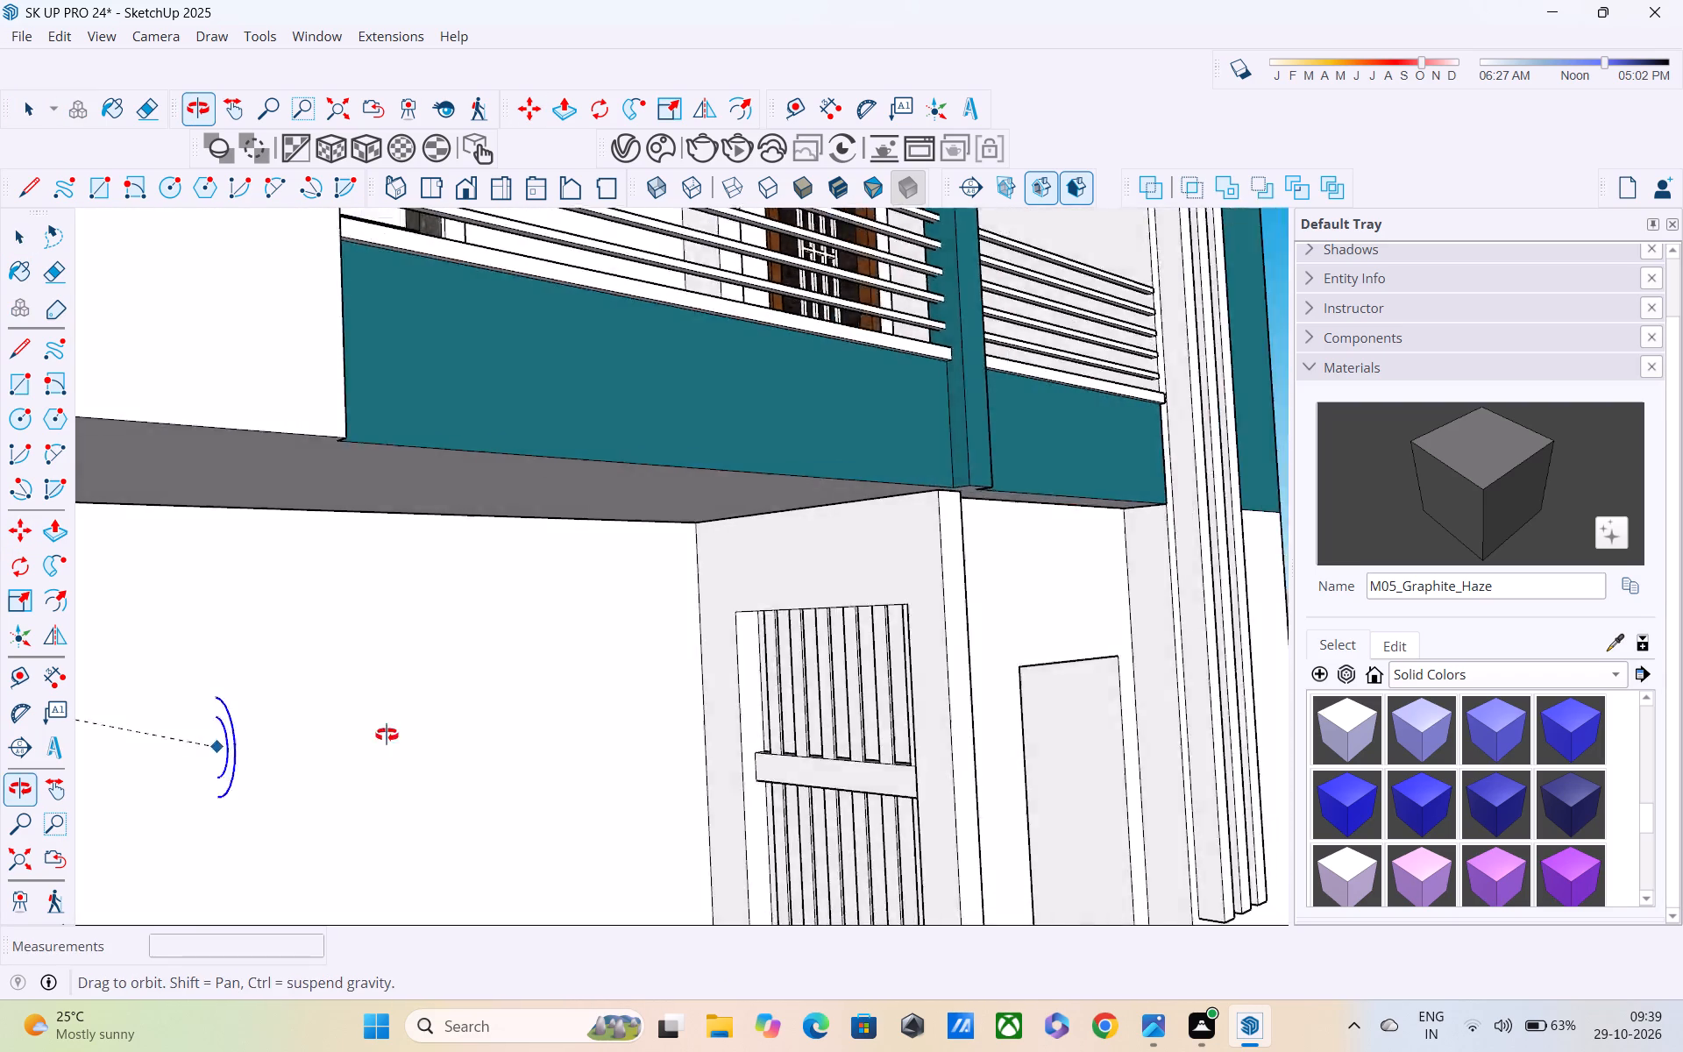
middle_drag(387, 735, 643, 718)
scroll(643, 716, down, 5)
ctrl+middle_drag(843, 732, 364, 772)
ctrl+scroll(364, 772, up, 1)
scroll(362, 772, down, 9)
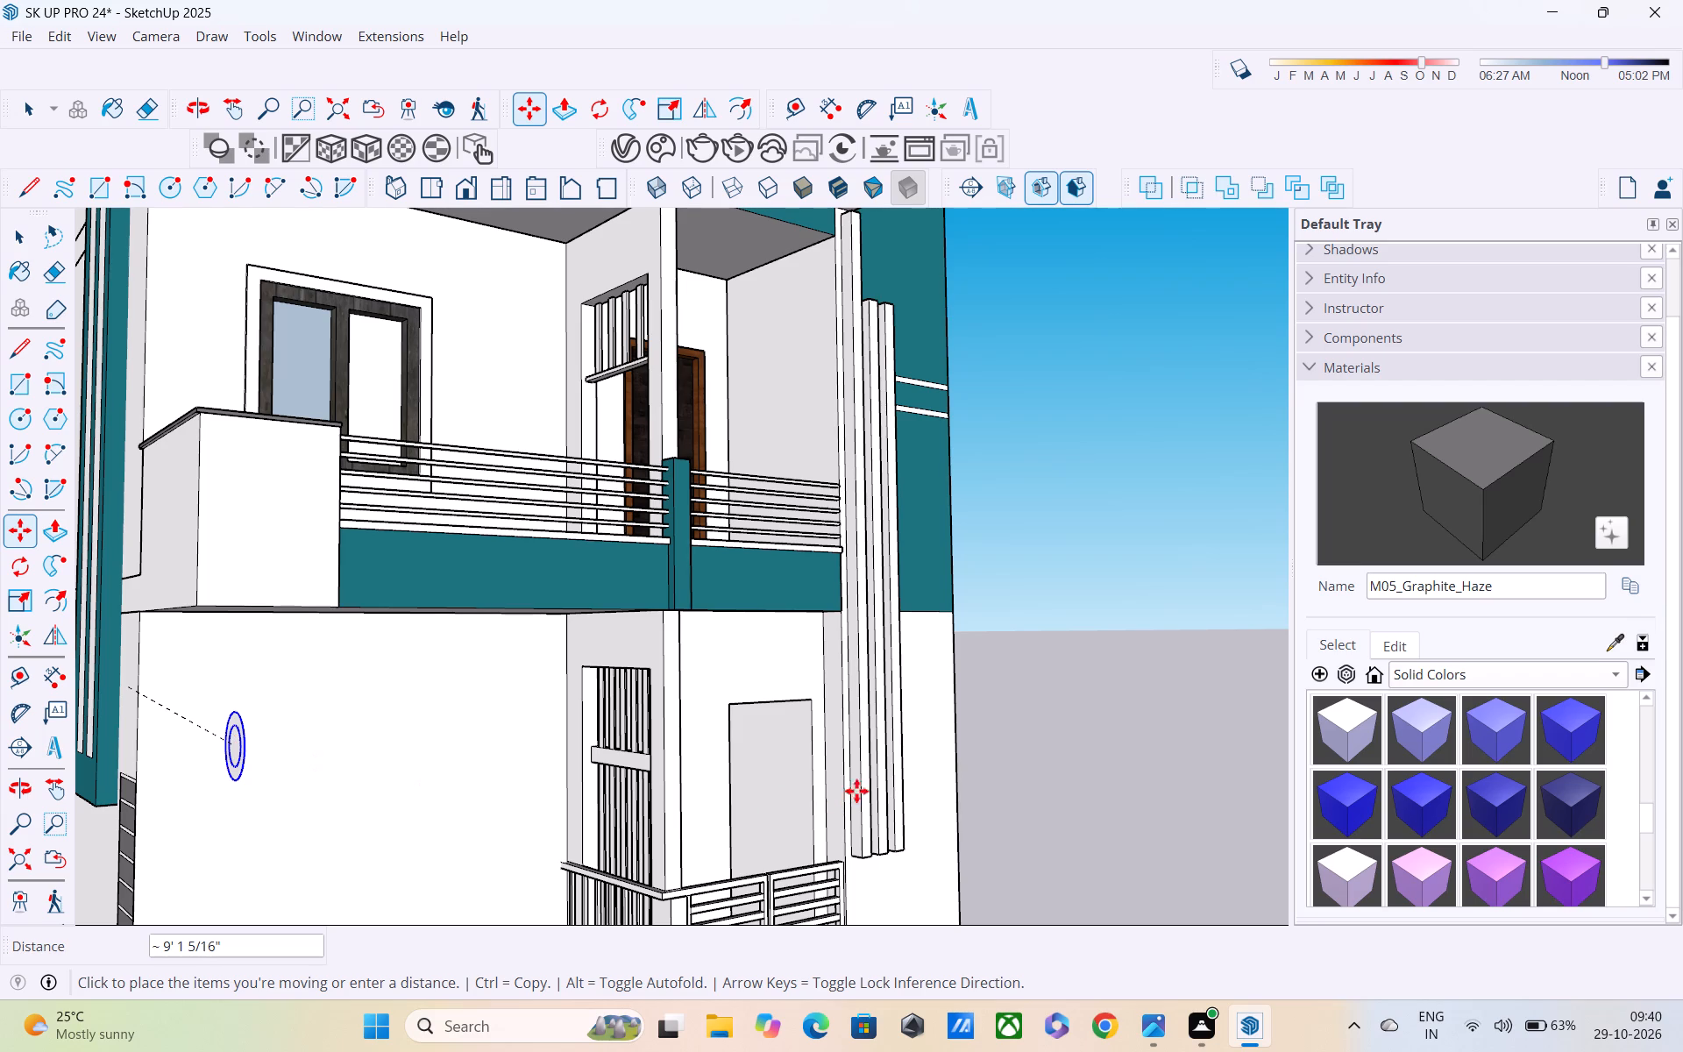
shift+middle_drag(352, 778, 162, 699)
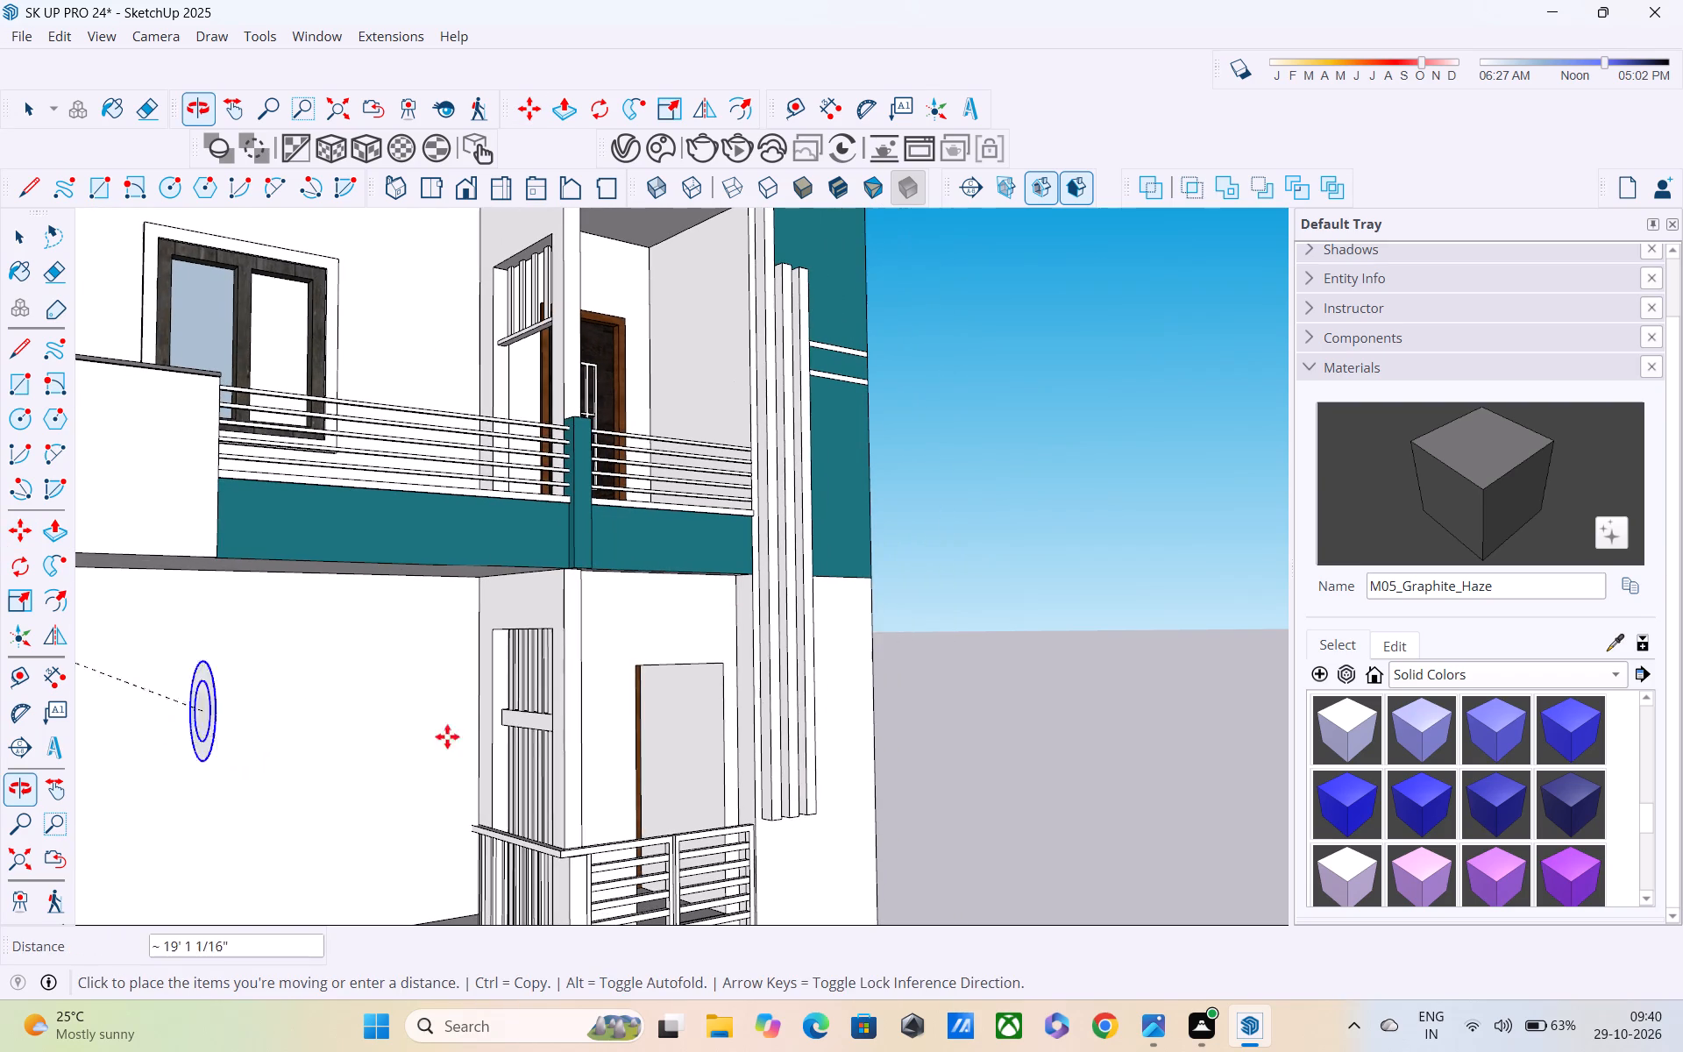
click(1118, 679)
middle_drag(1088, 714, 1324, 932)
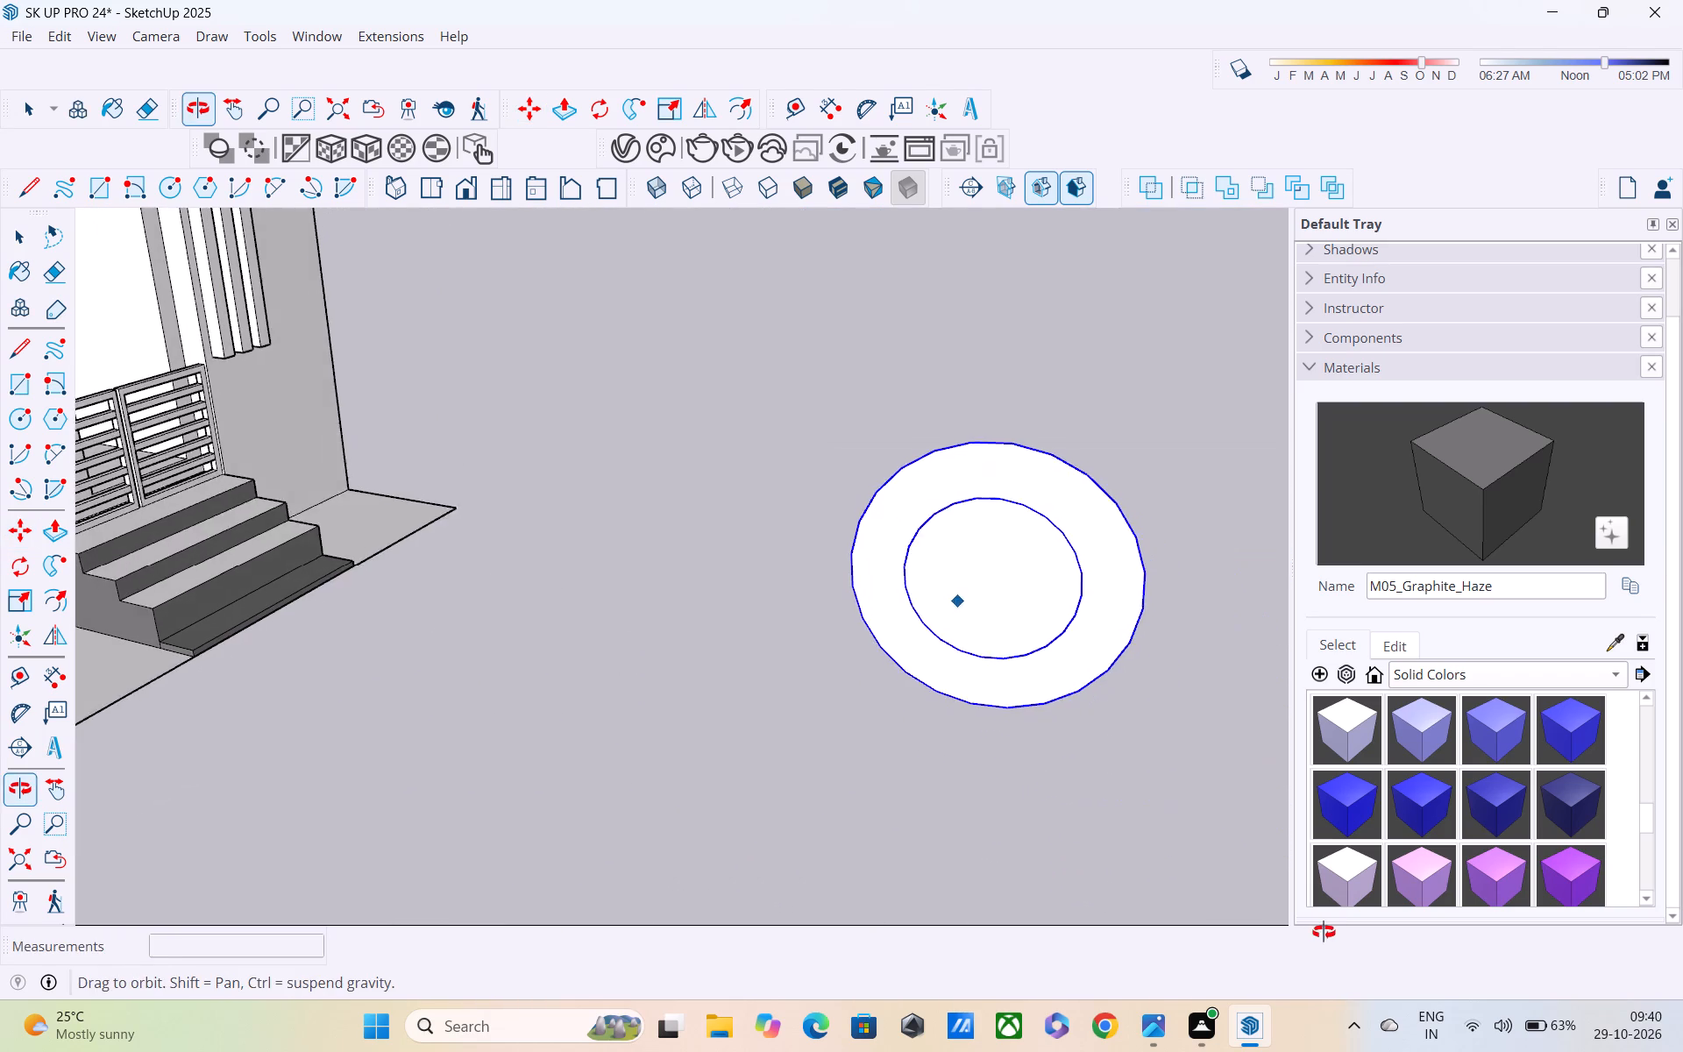
middle_drag(1324, 932, 1329, 924)
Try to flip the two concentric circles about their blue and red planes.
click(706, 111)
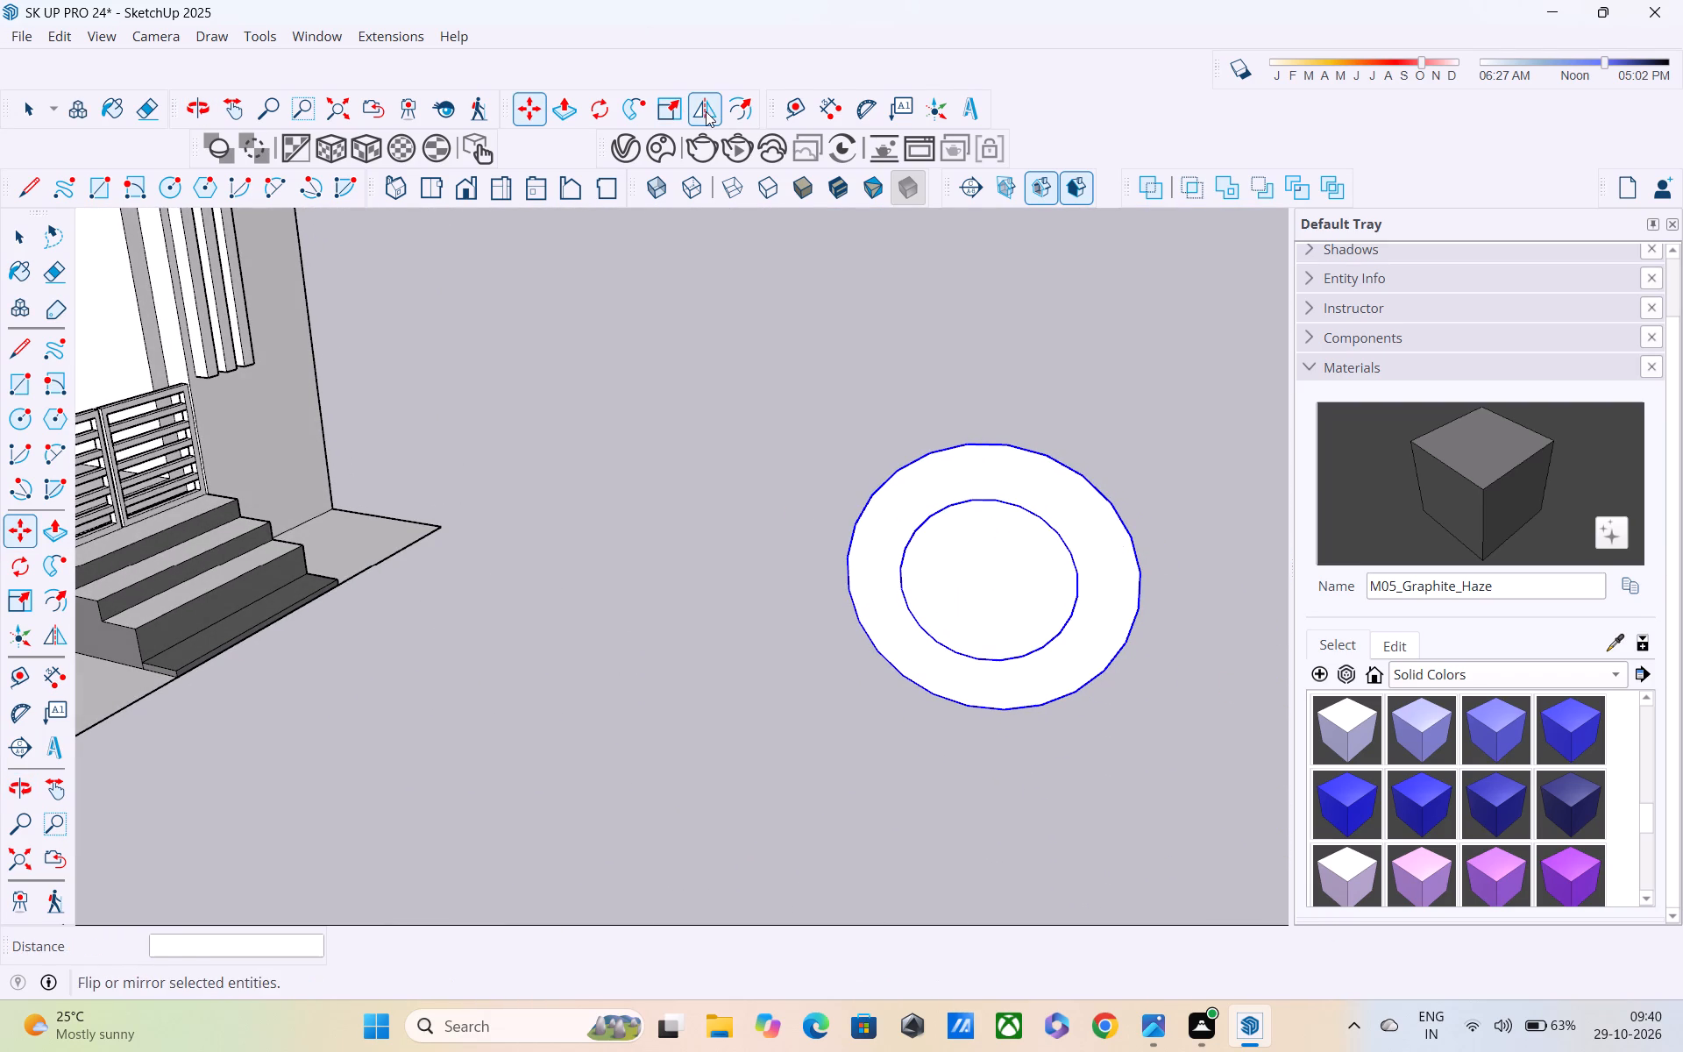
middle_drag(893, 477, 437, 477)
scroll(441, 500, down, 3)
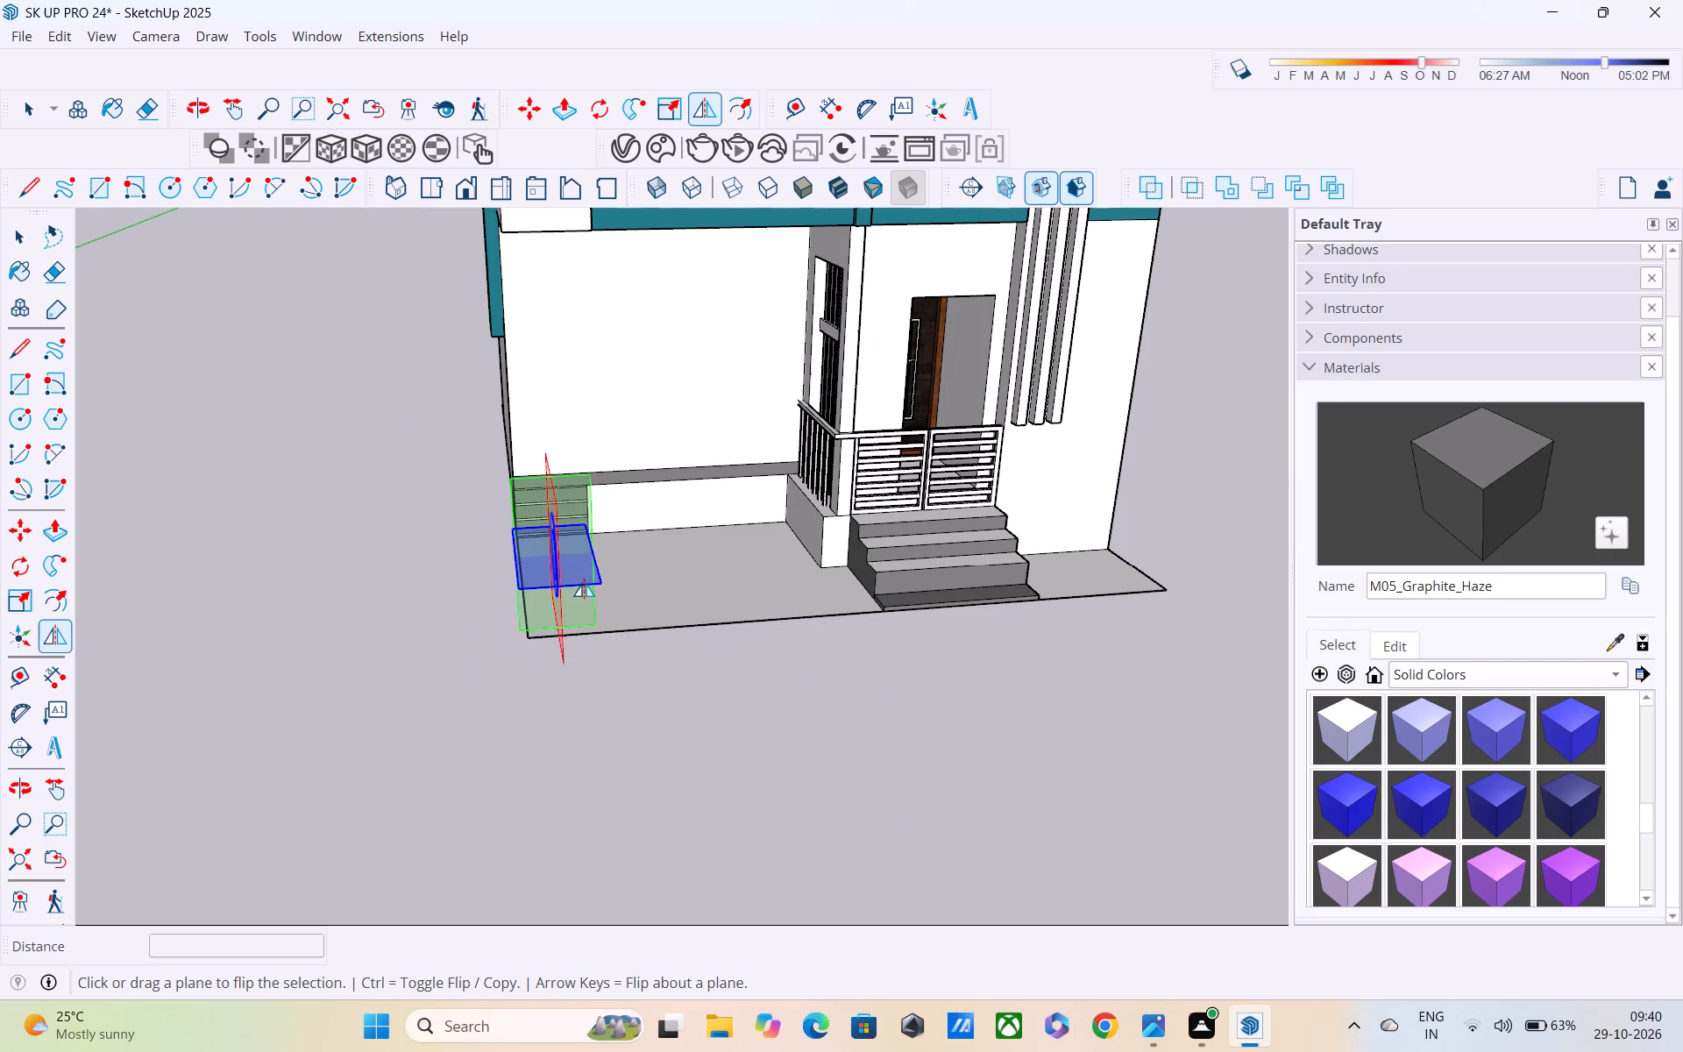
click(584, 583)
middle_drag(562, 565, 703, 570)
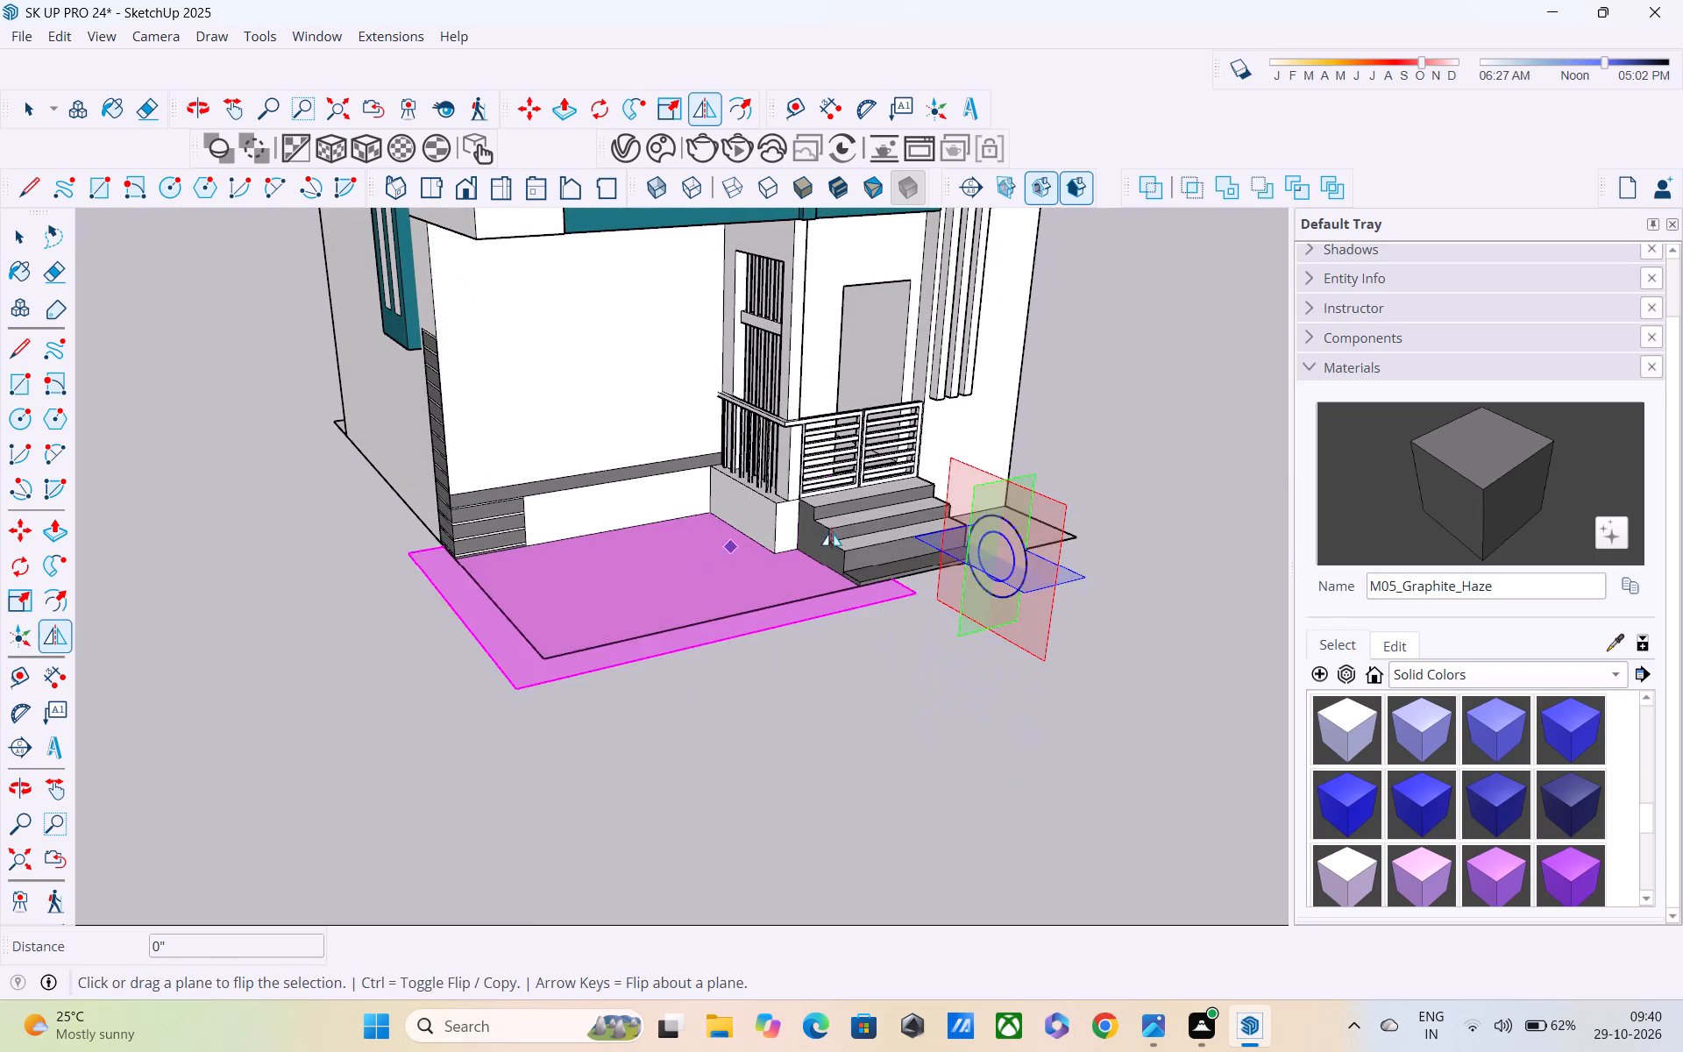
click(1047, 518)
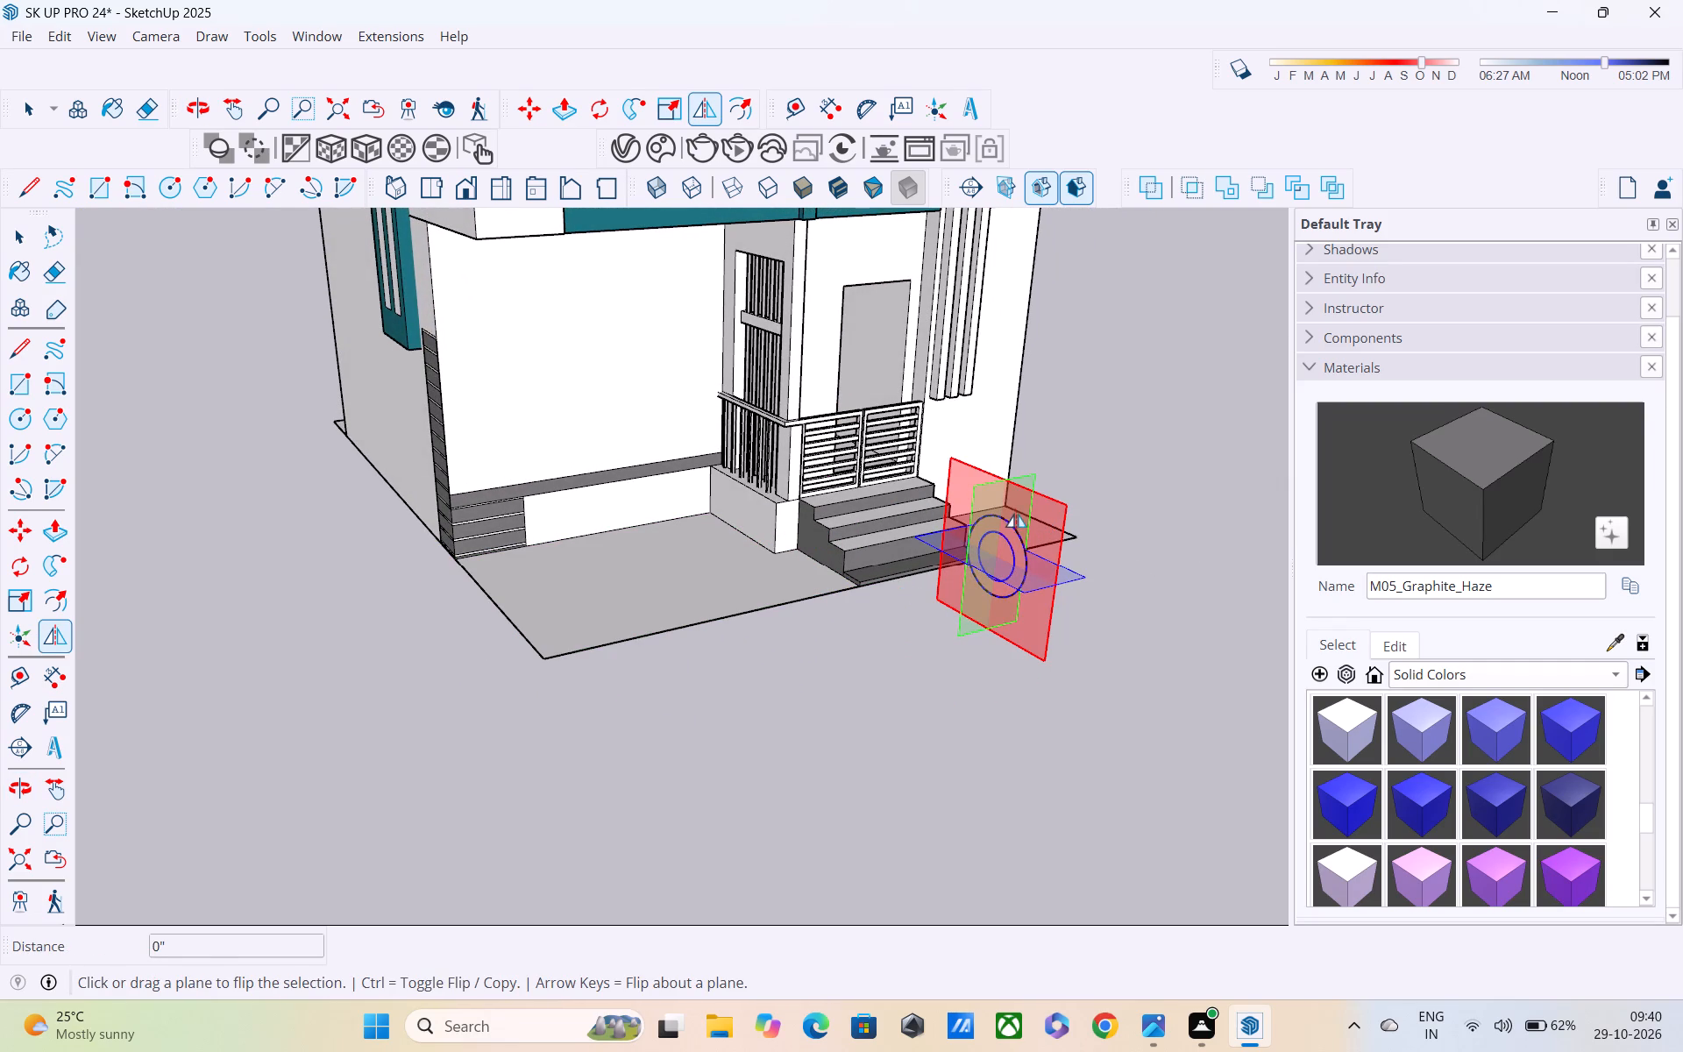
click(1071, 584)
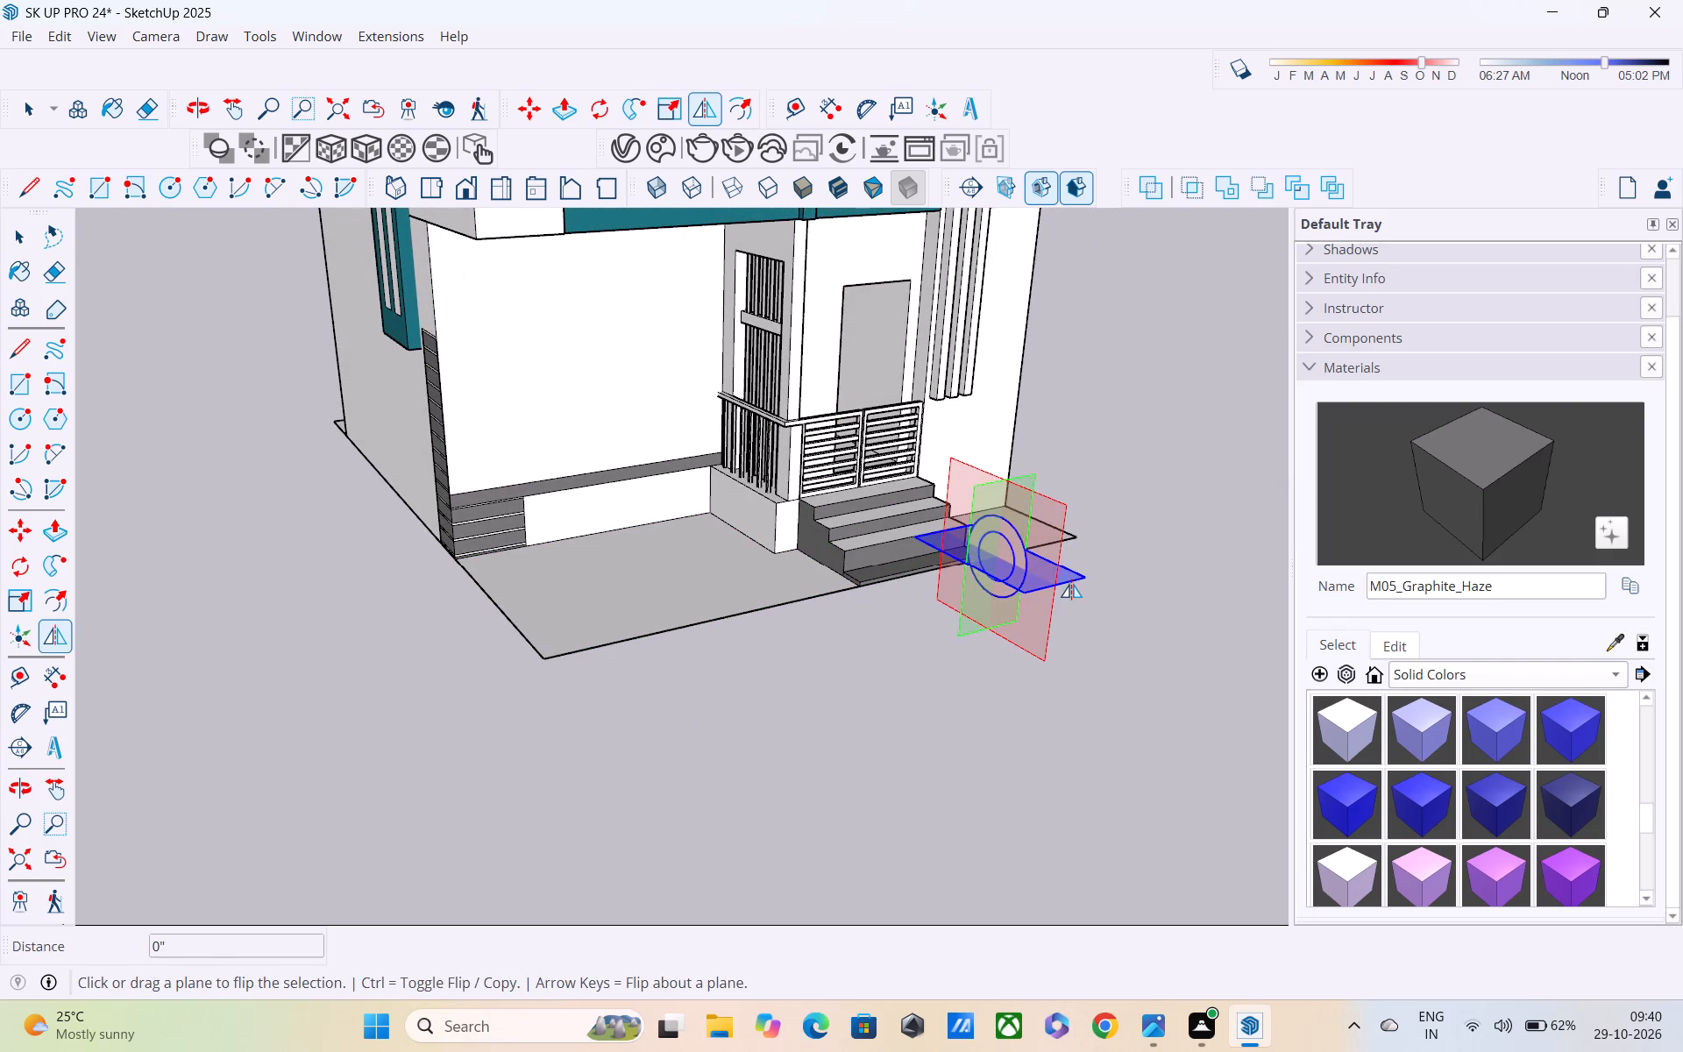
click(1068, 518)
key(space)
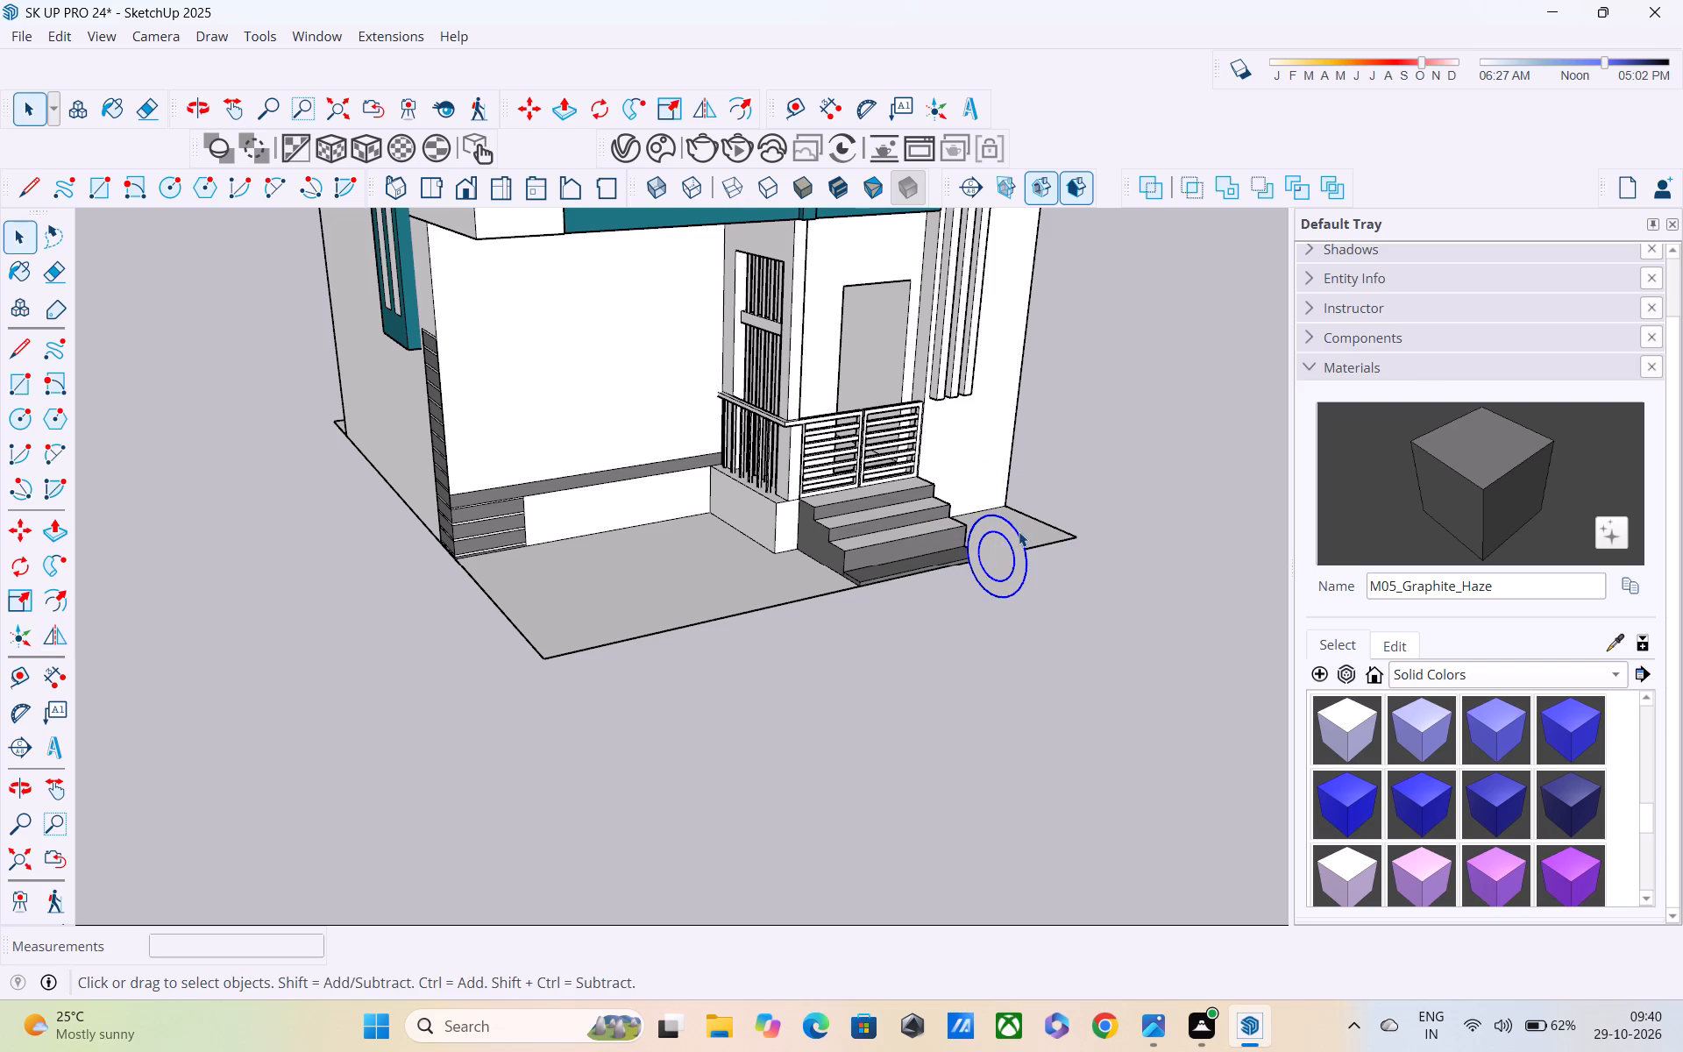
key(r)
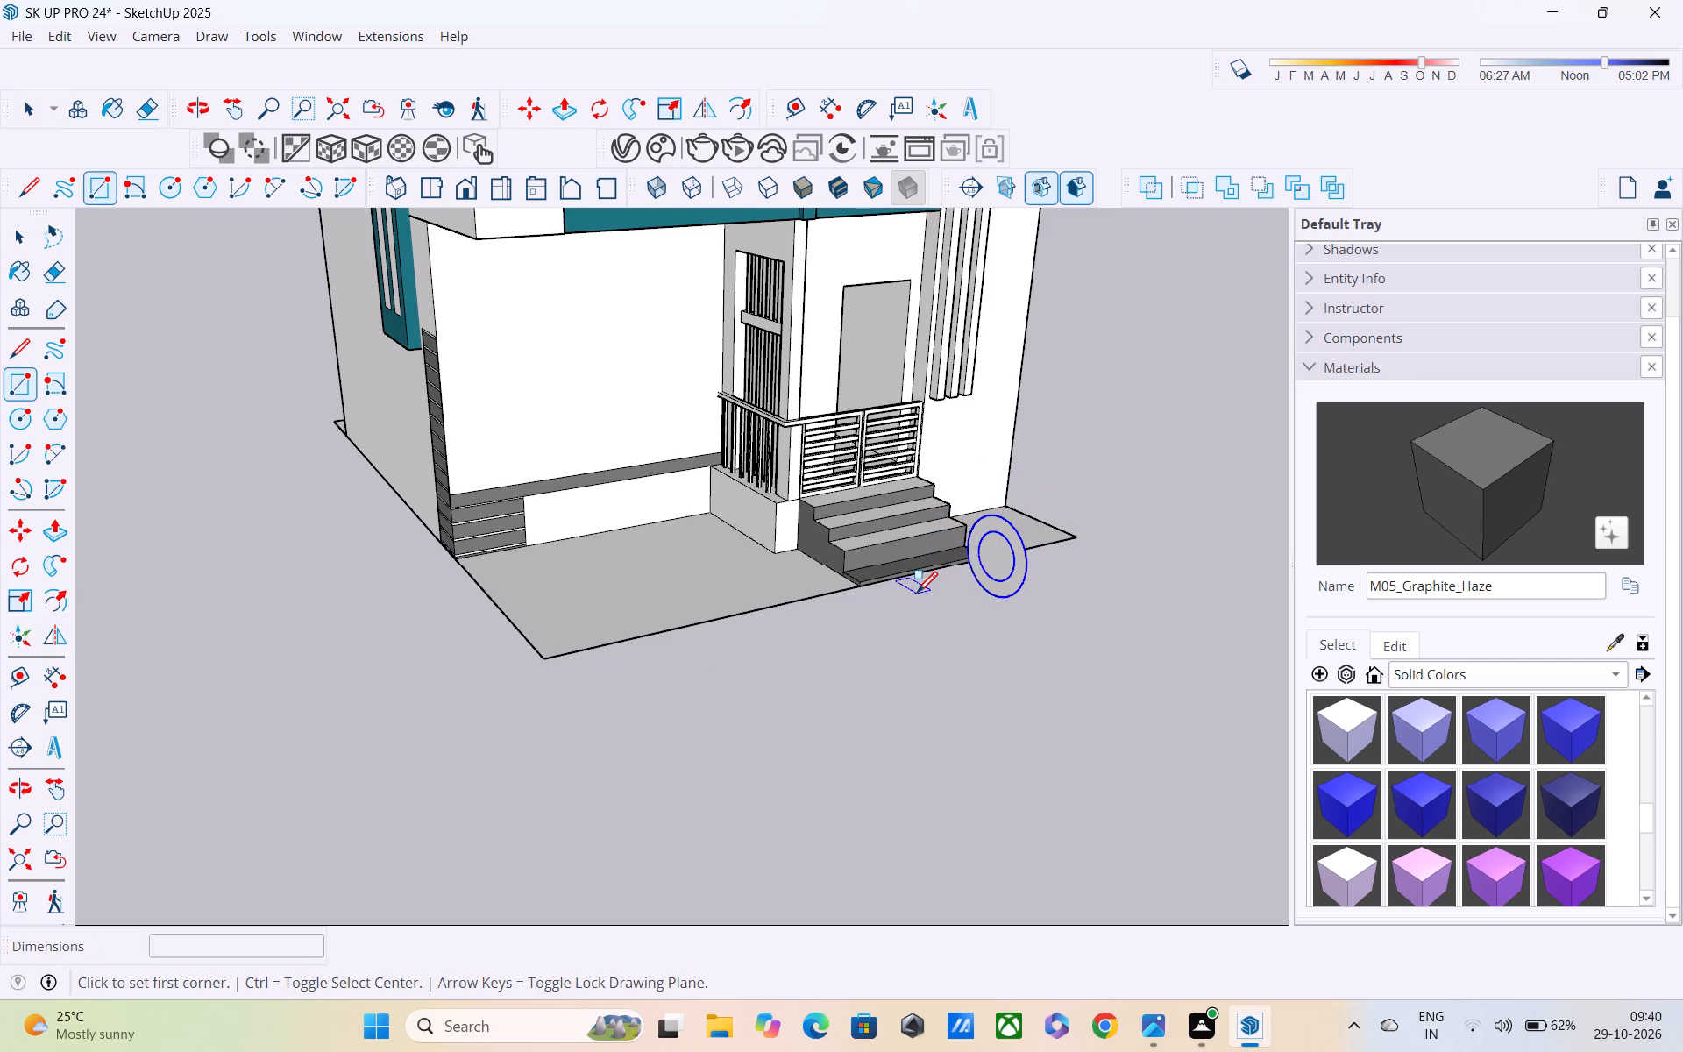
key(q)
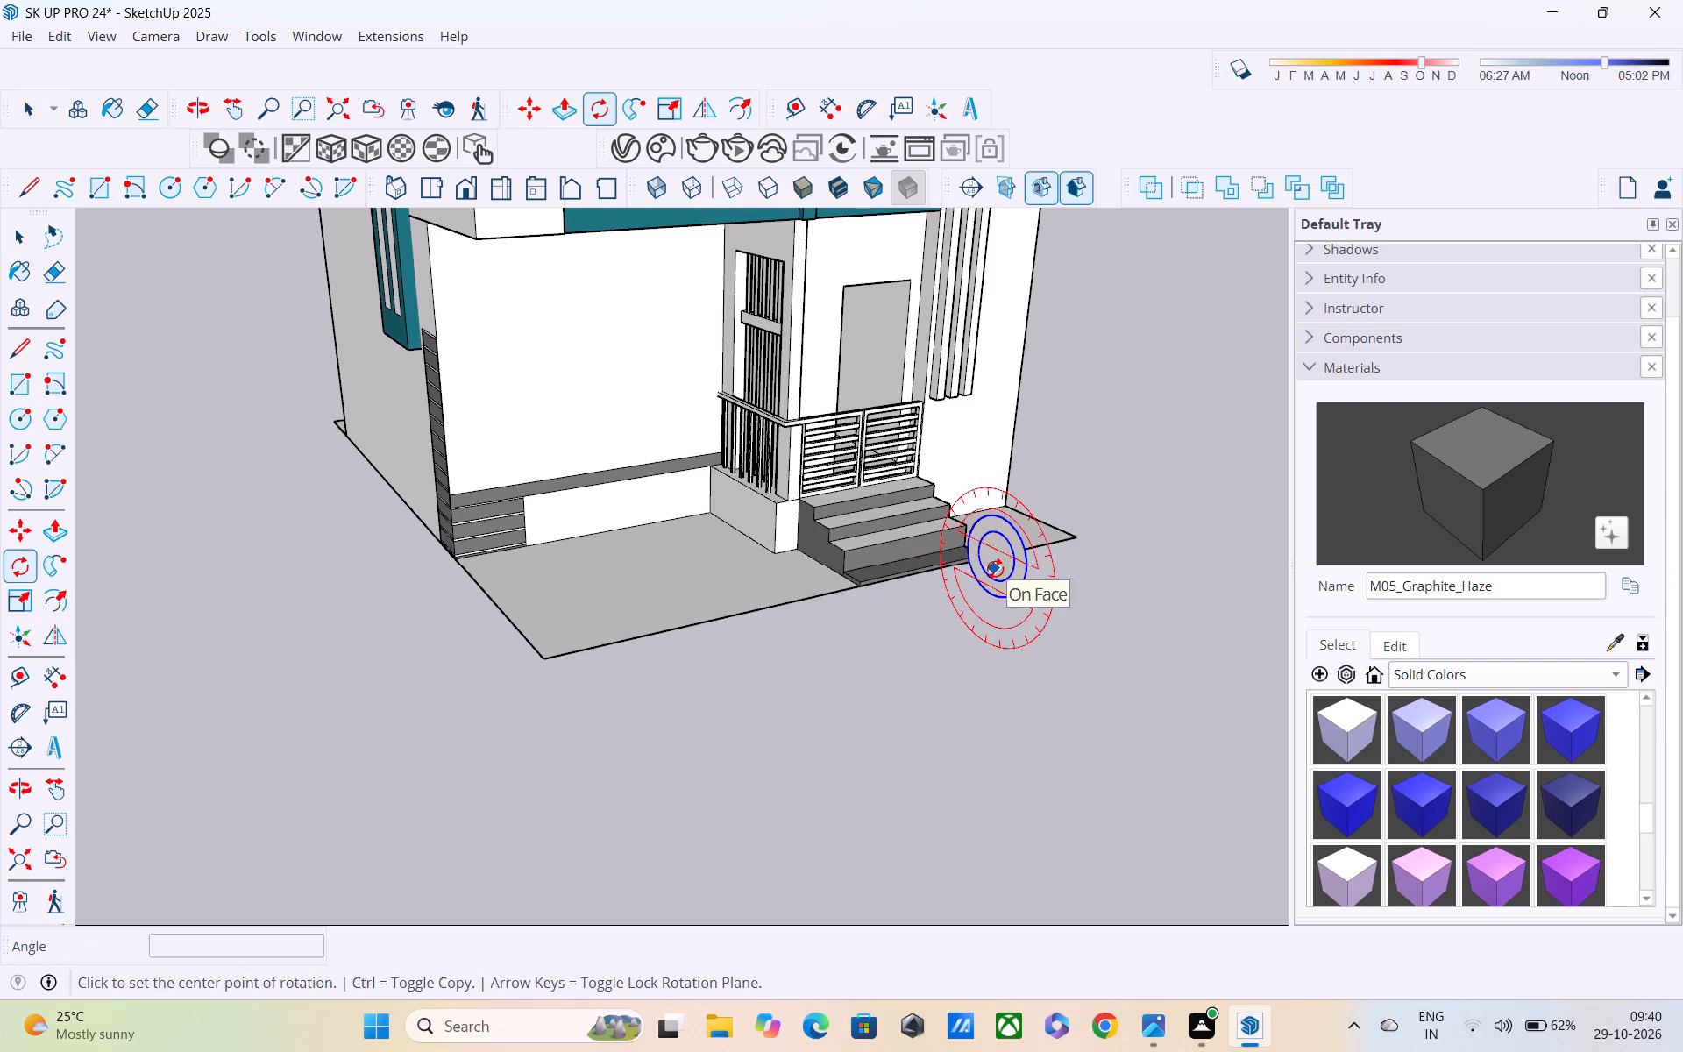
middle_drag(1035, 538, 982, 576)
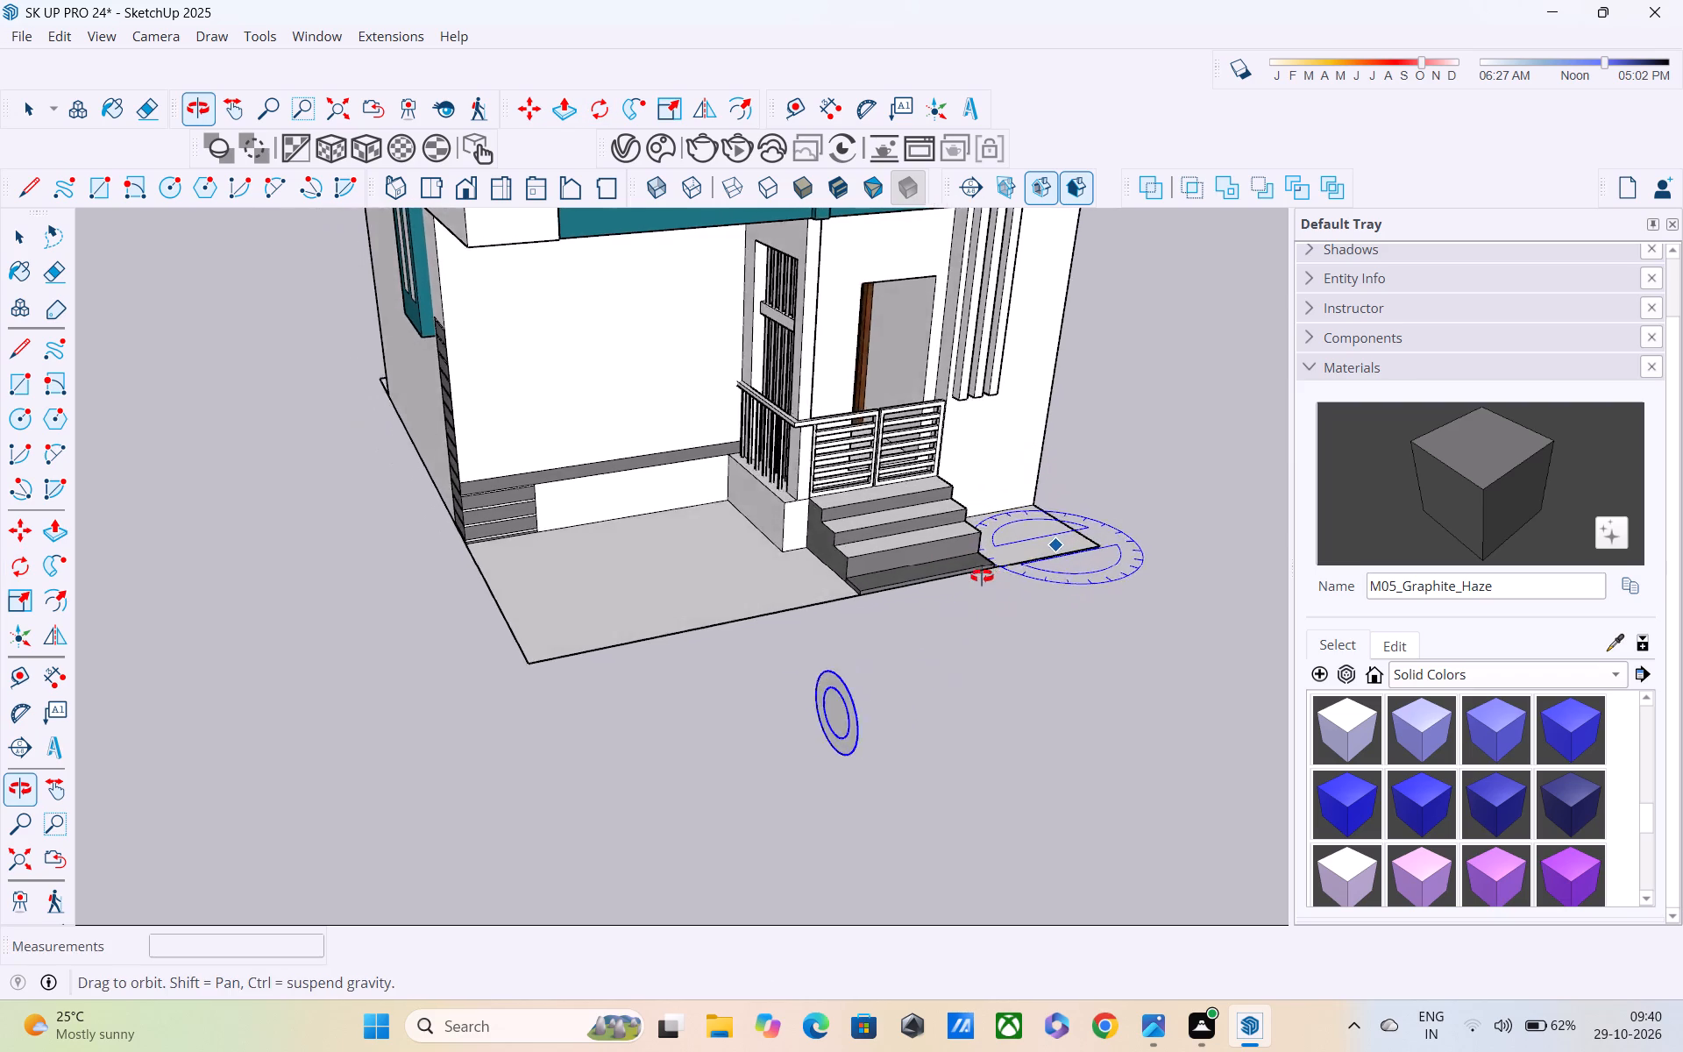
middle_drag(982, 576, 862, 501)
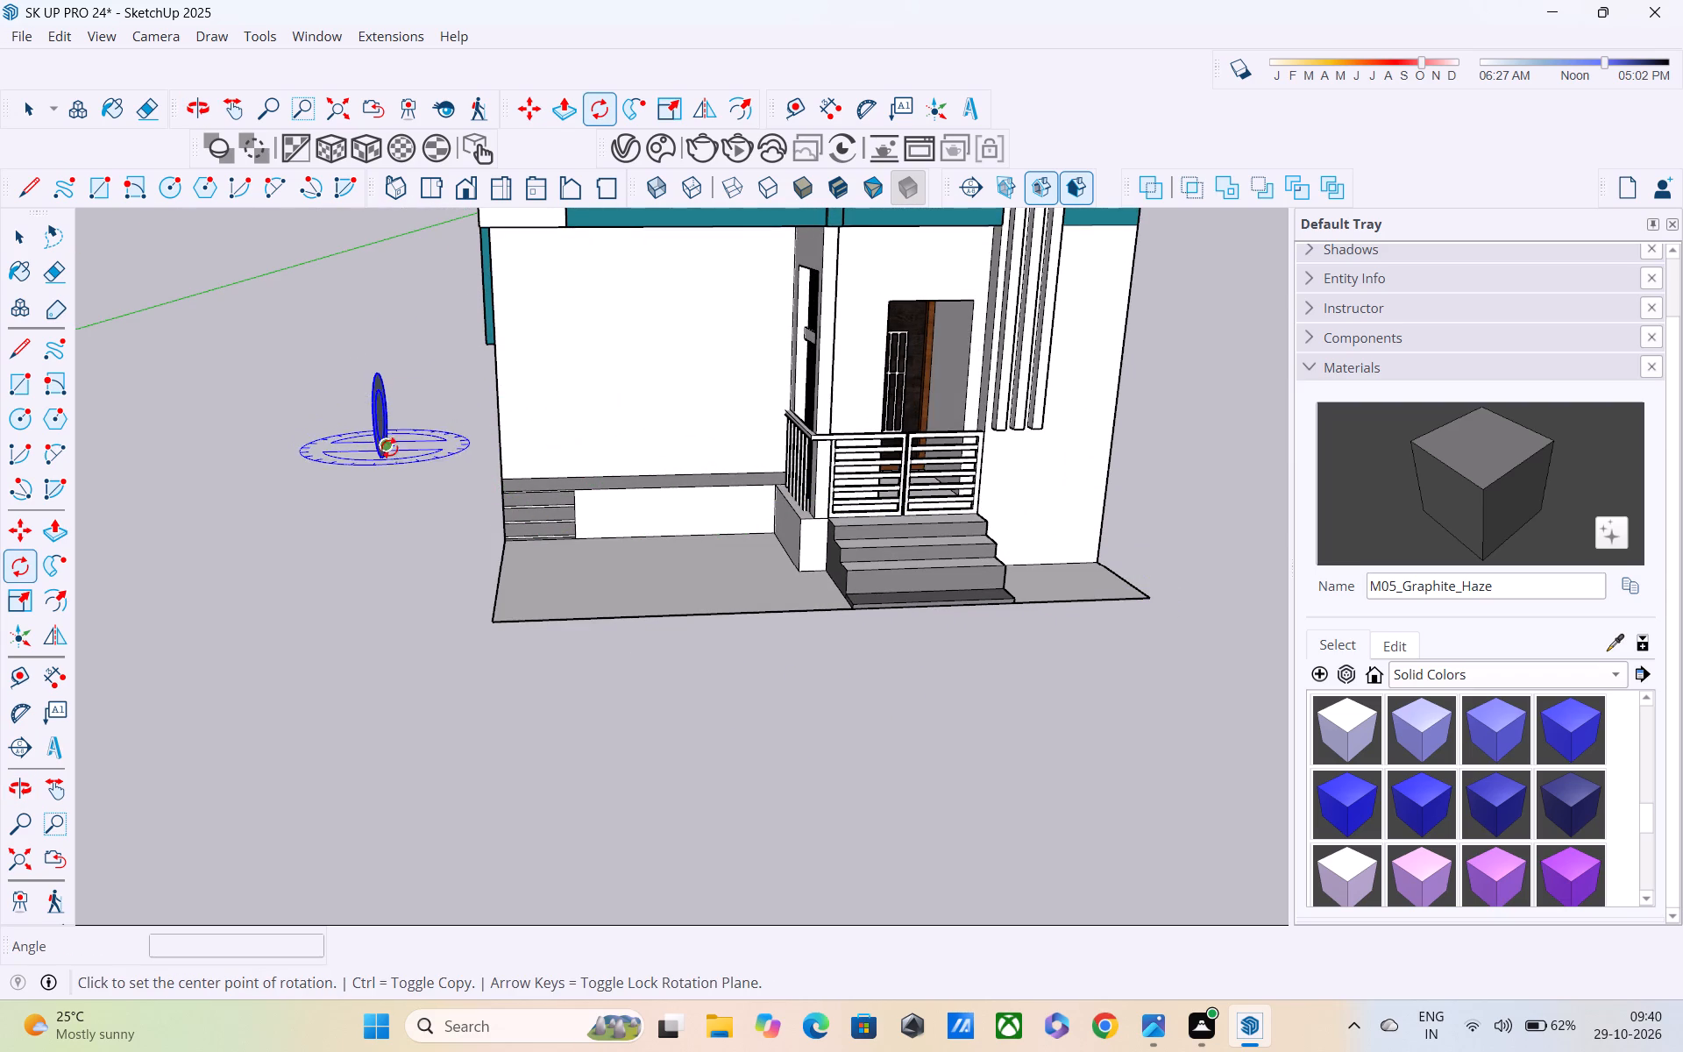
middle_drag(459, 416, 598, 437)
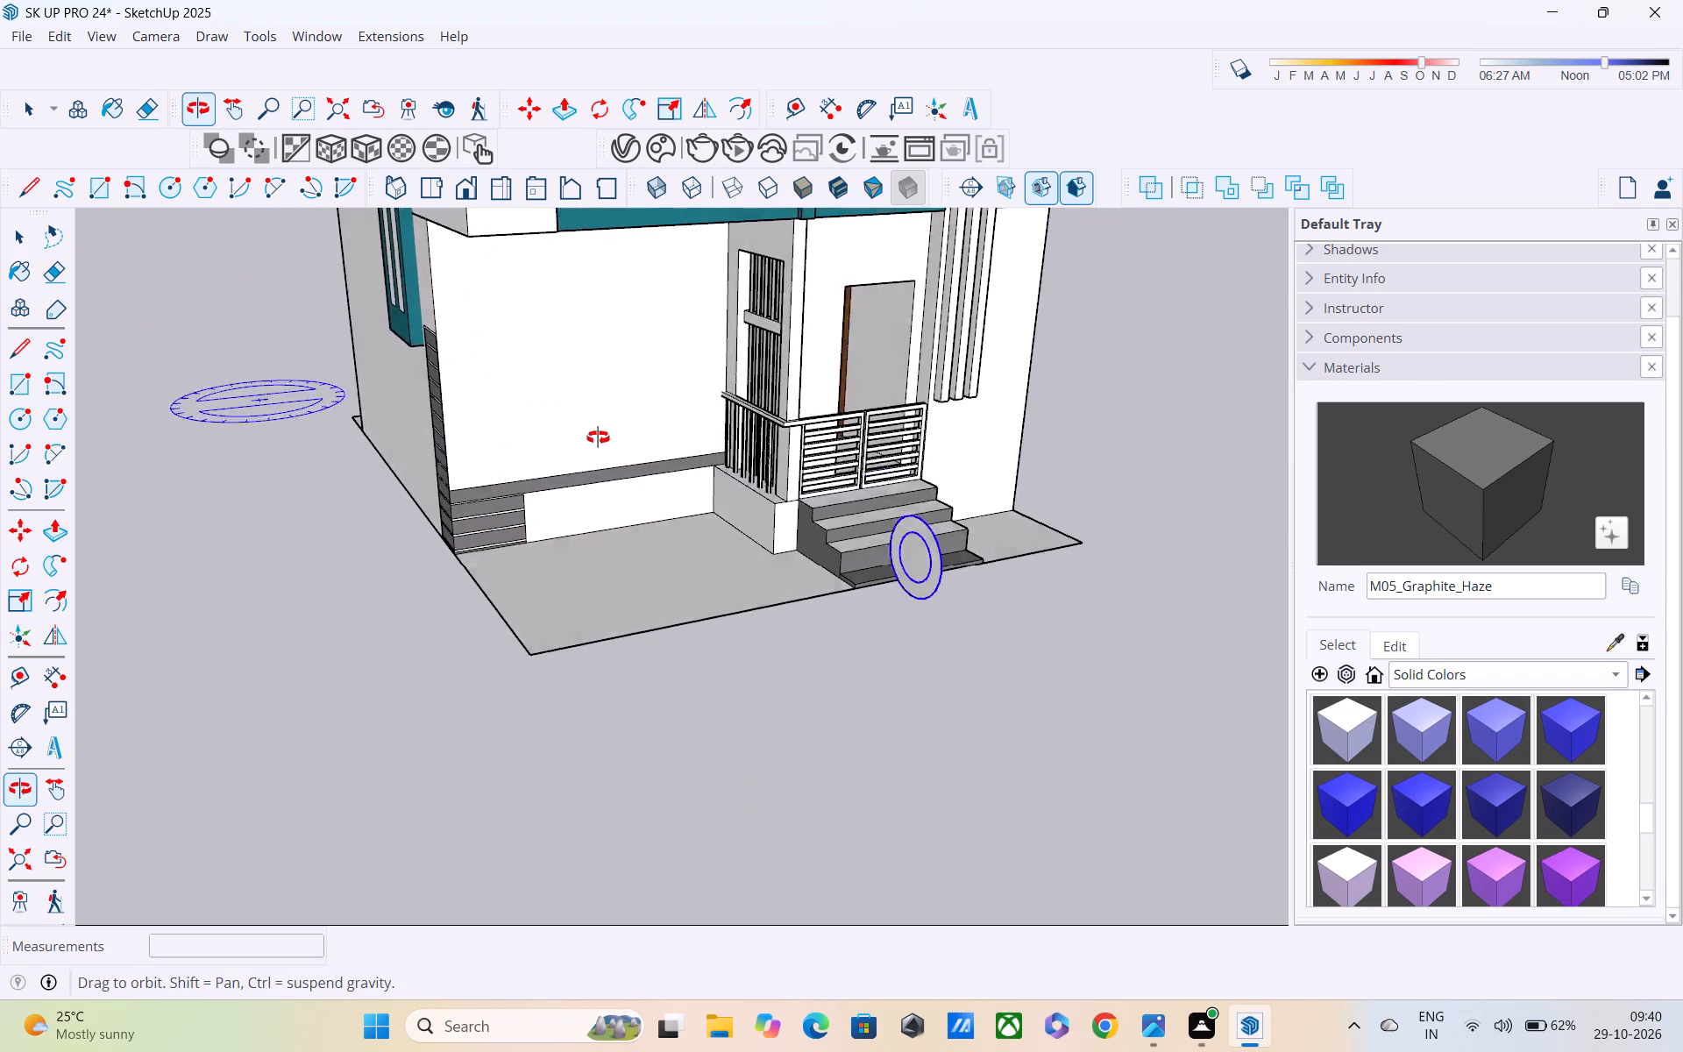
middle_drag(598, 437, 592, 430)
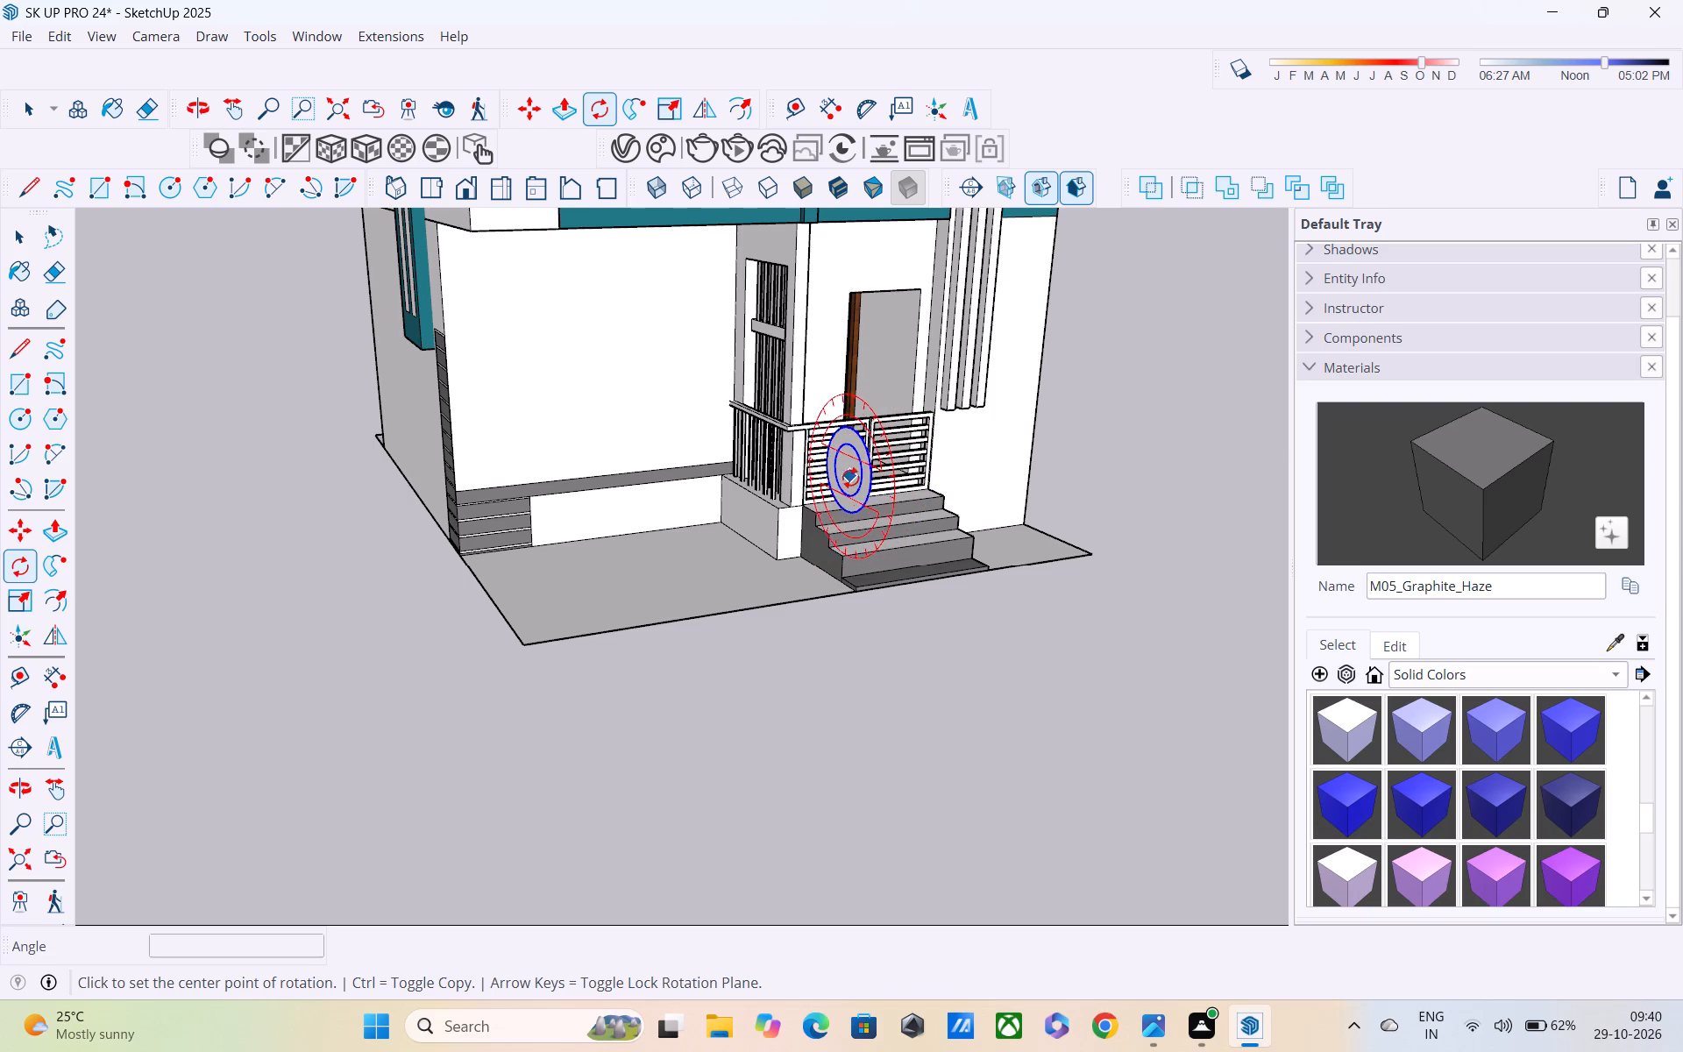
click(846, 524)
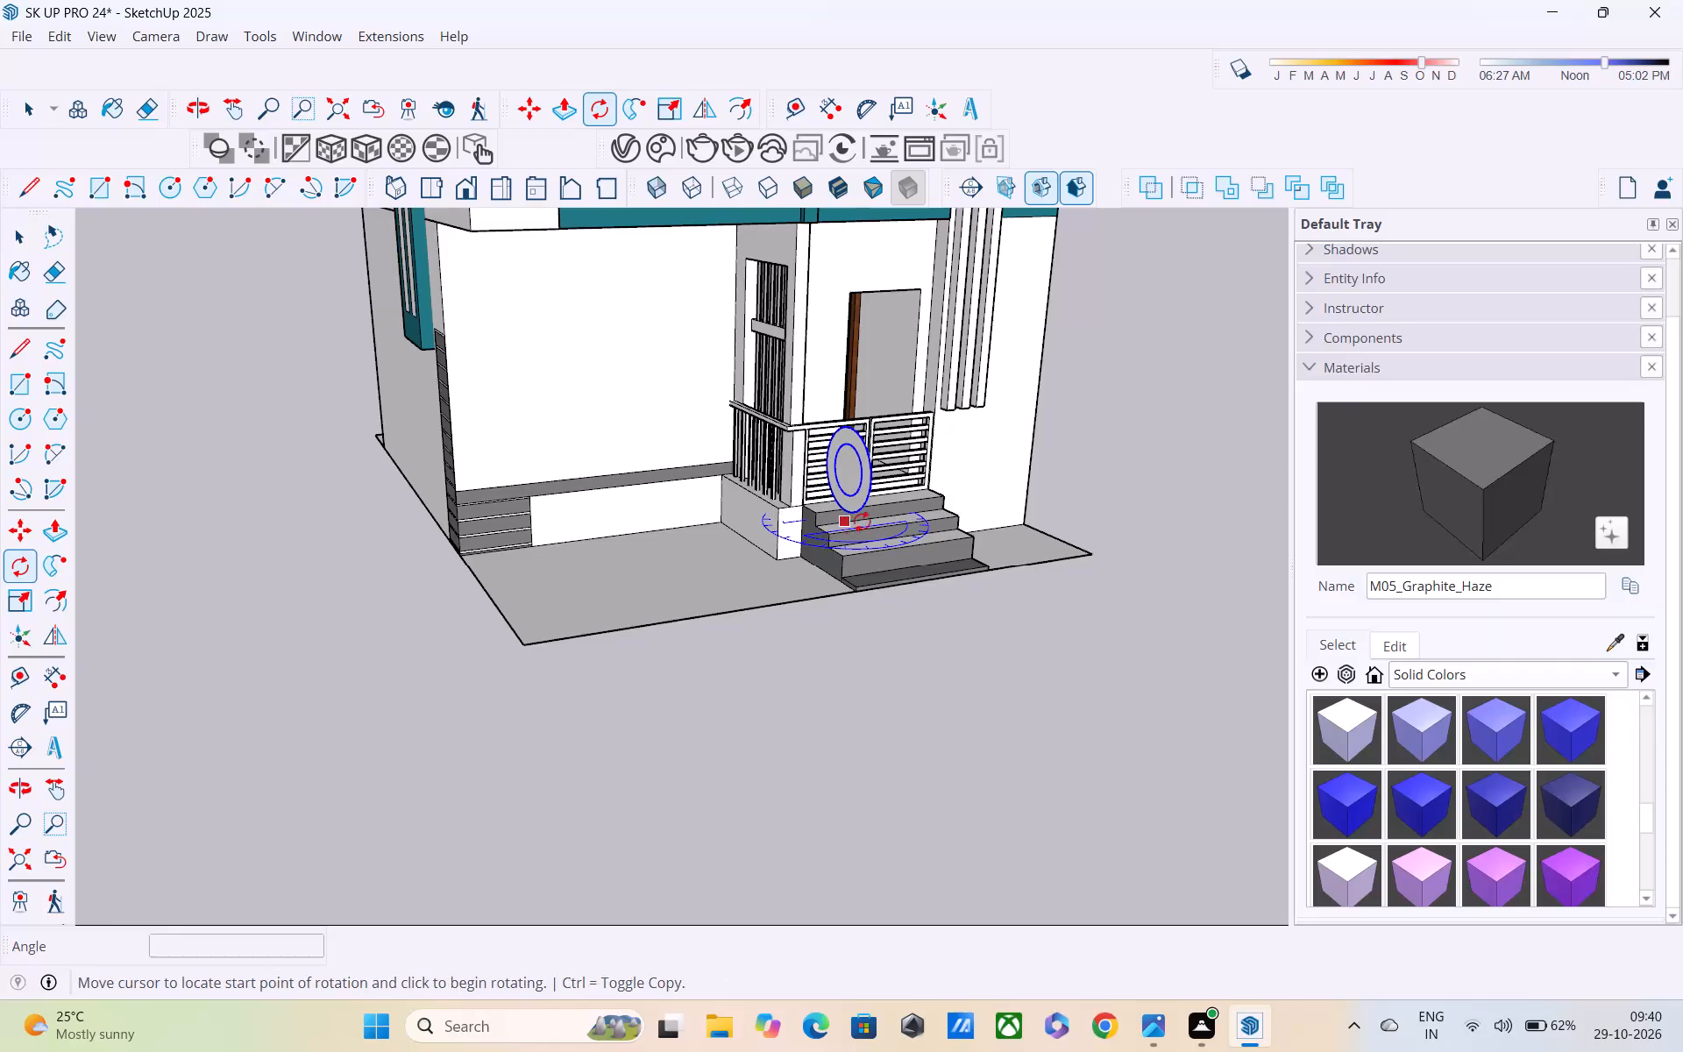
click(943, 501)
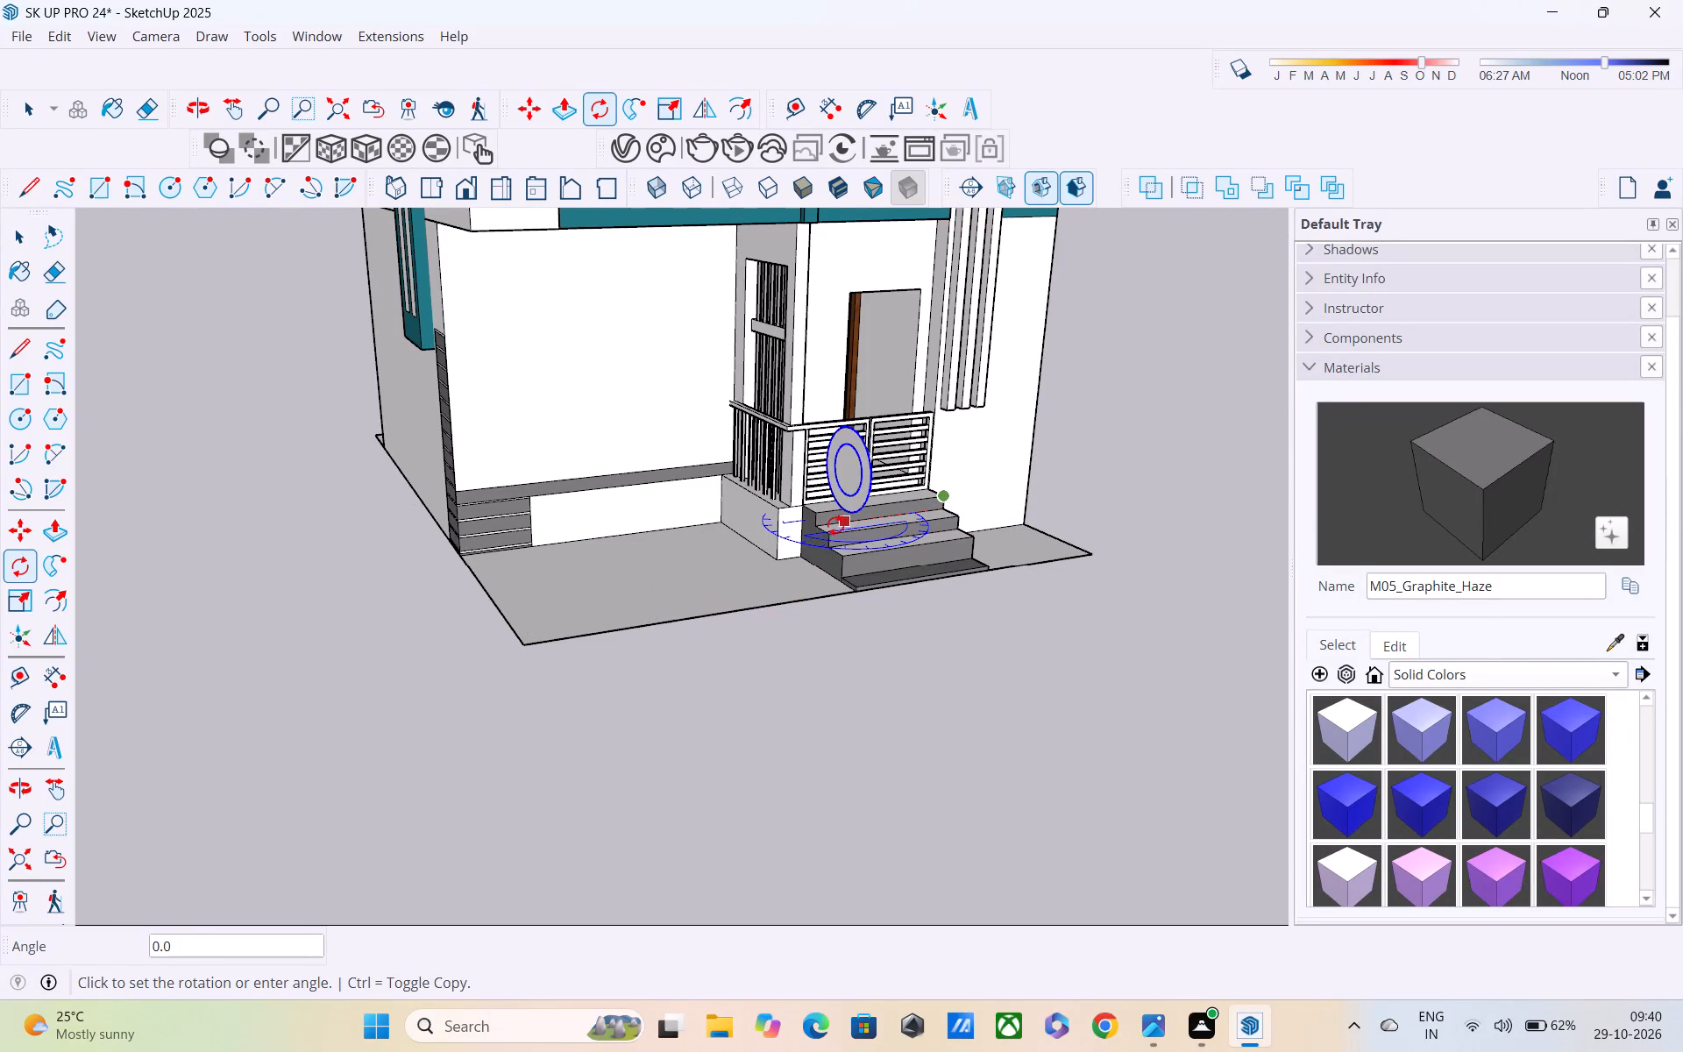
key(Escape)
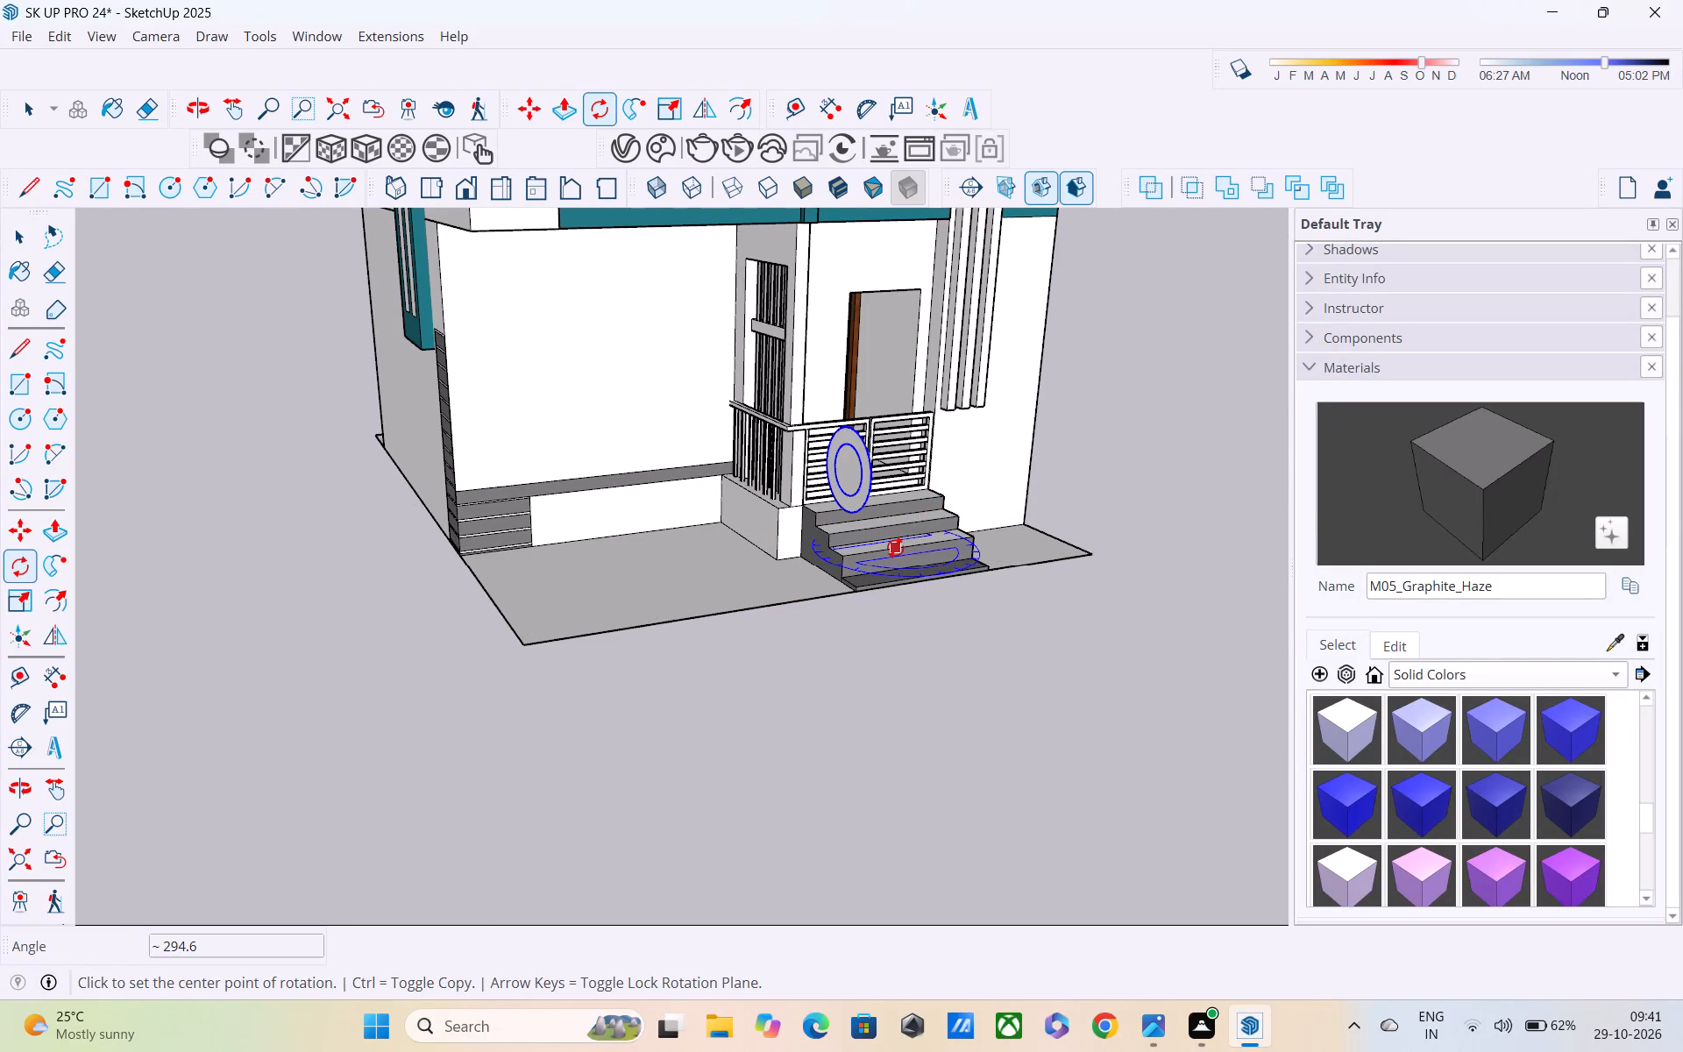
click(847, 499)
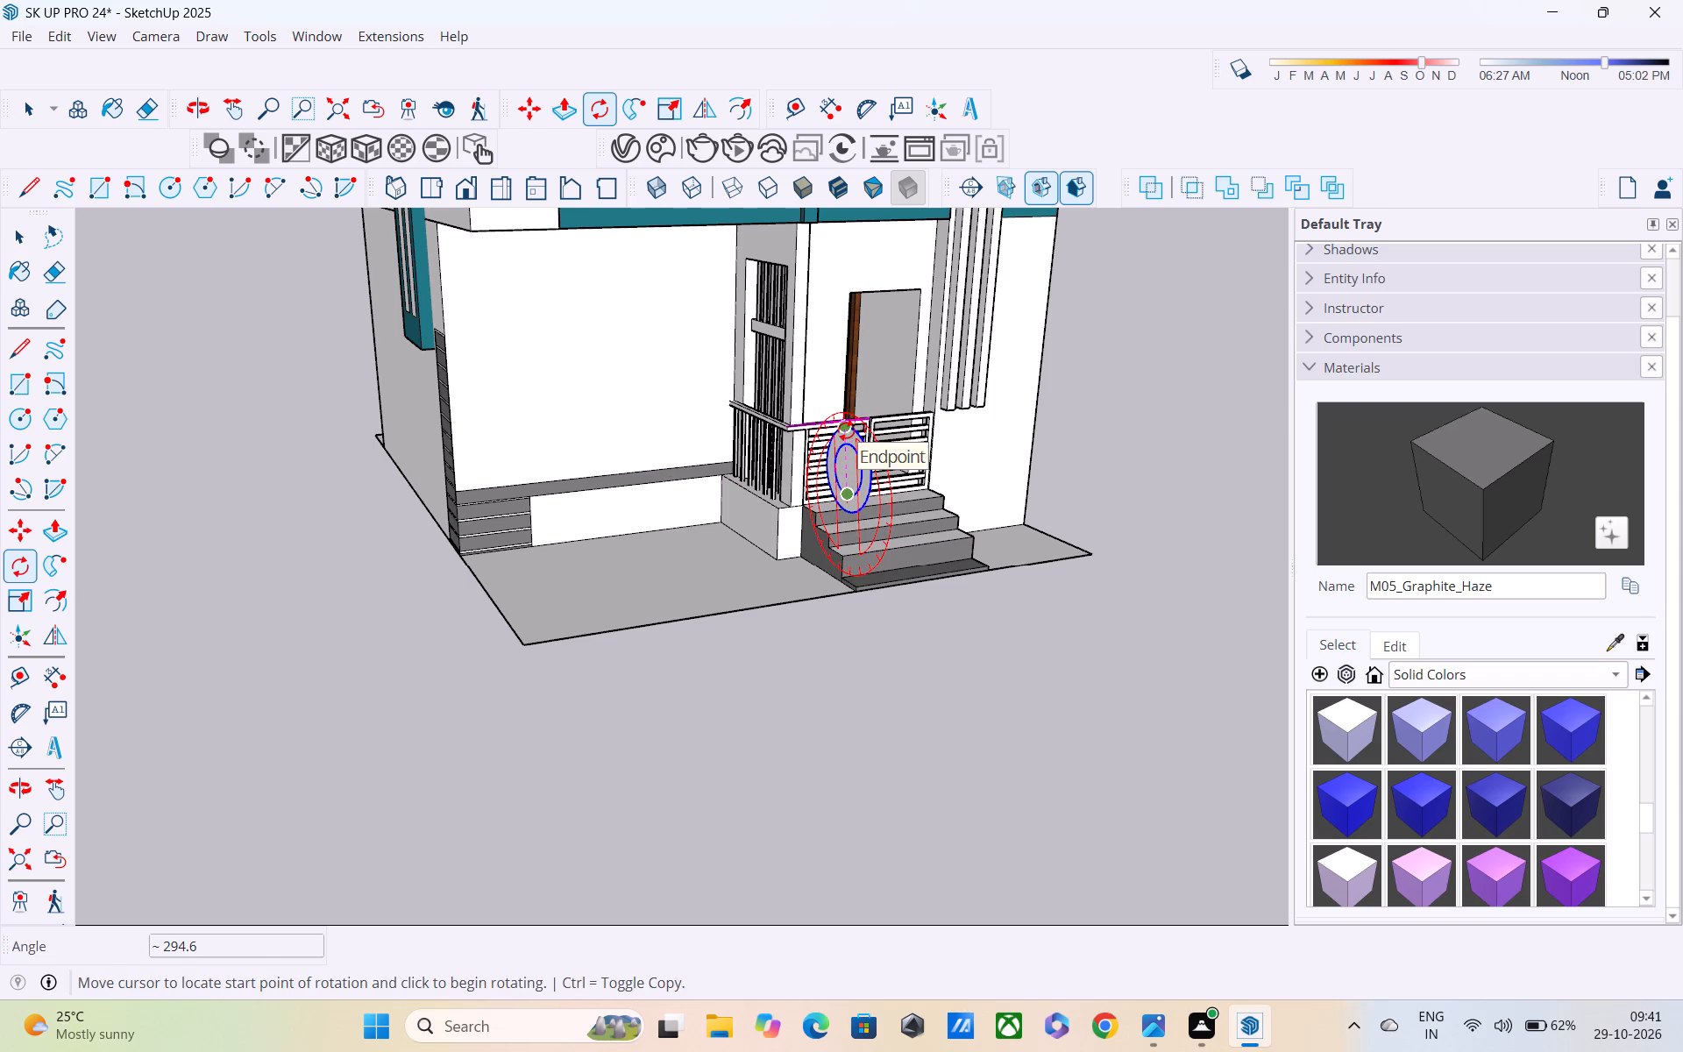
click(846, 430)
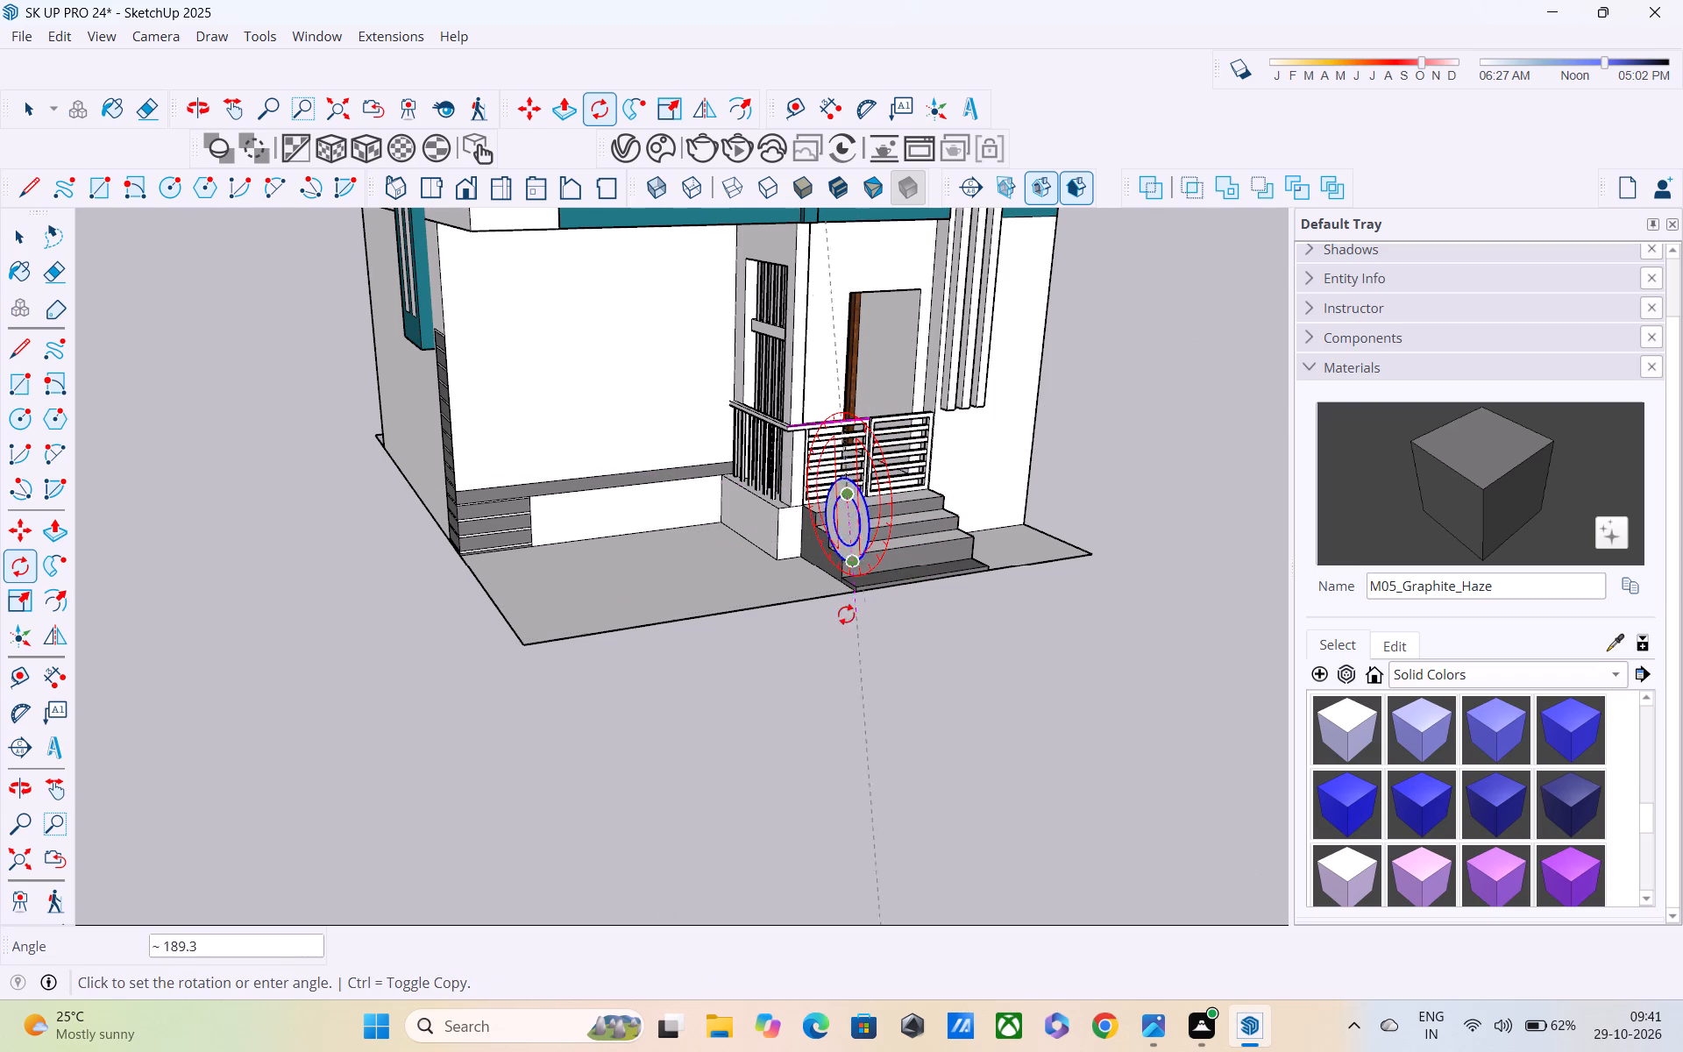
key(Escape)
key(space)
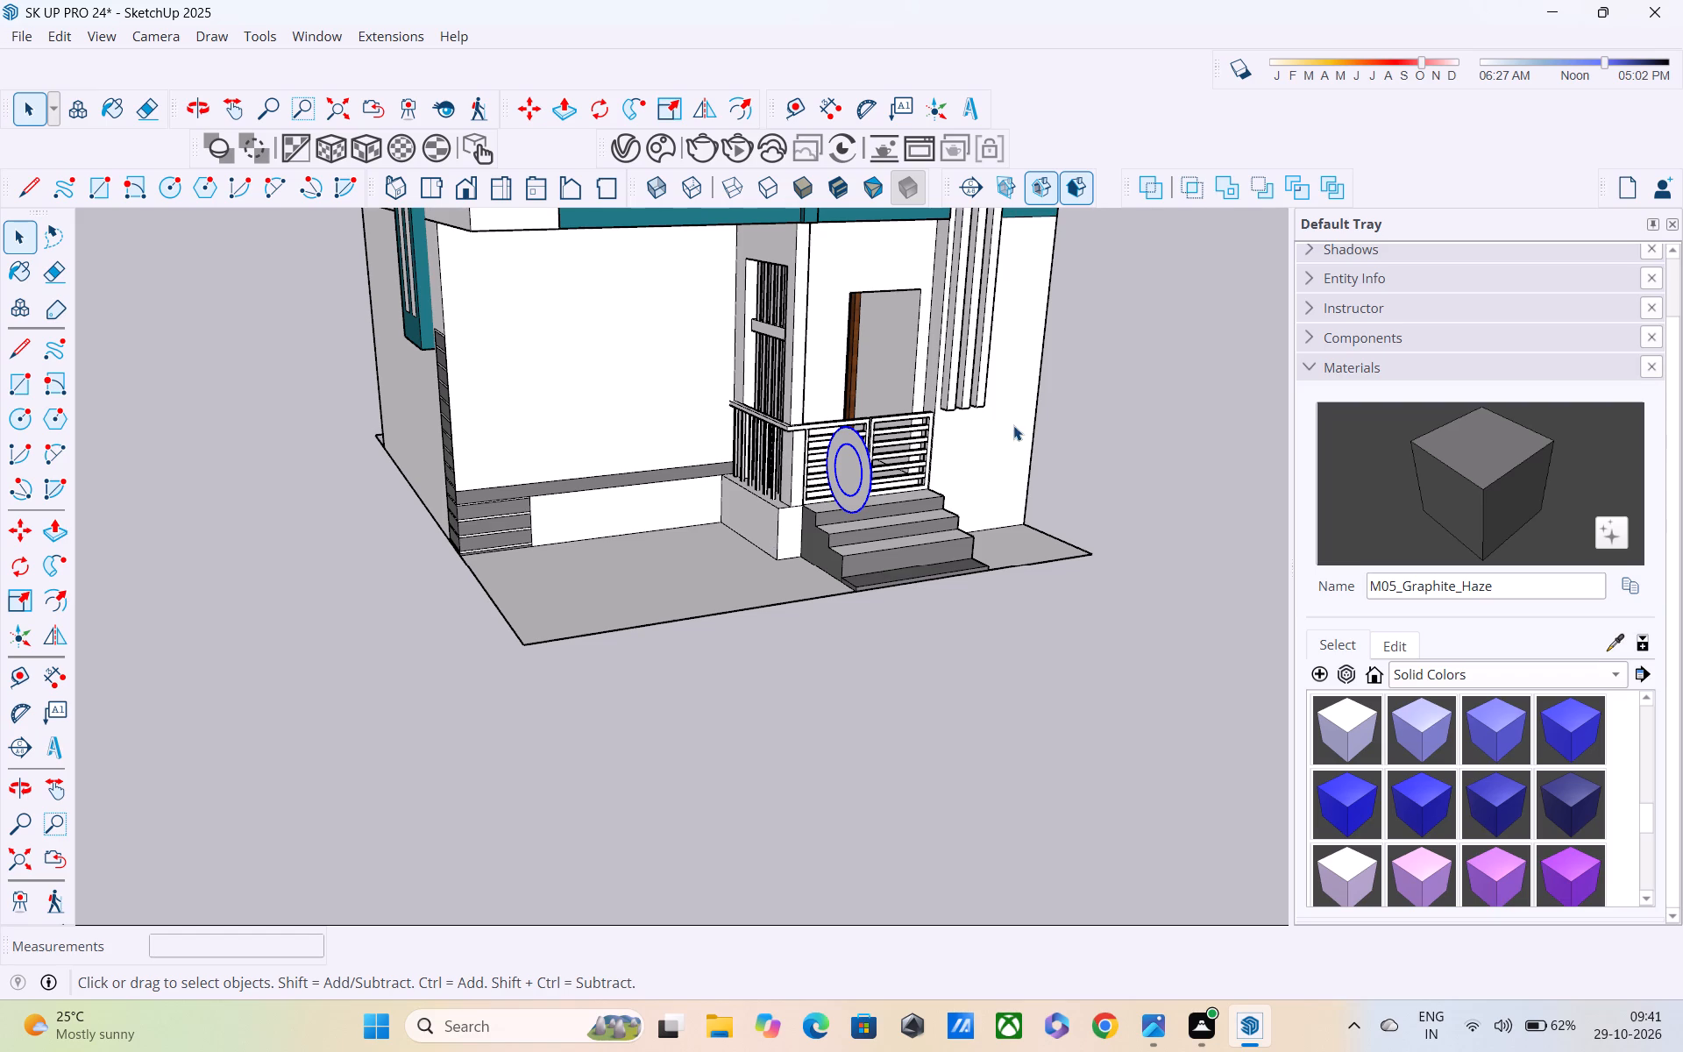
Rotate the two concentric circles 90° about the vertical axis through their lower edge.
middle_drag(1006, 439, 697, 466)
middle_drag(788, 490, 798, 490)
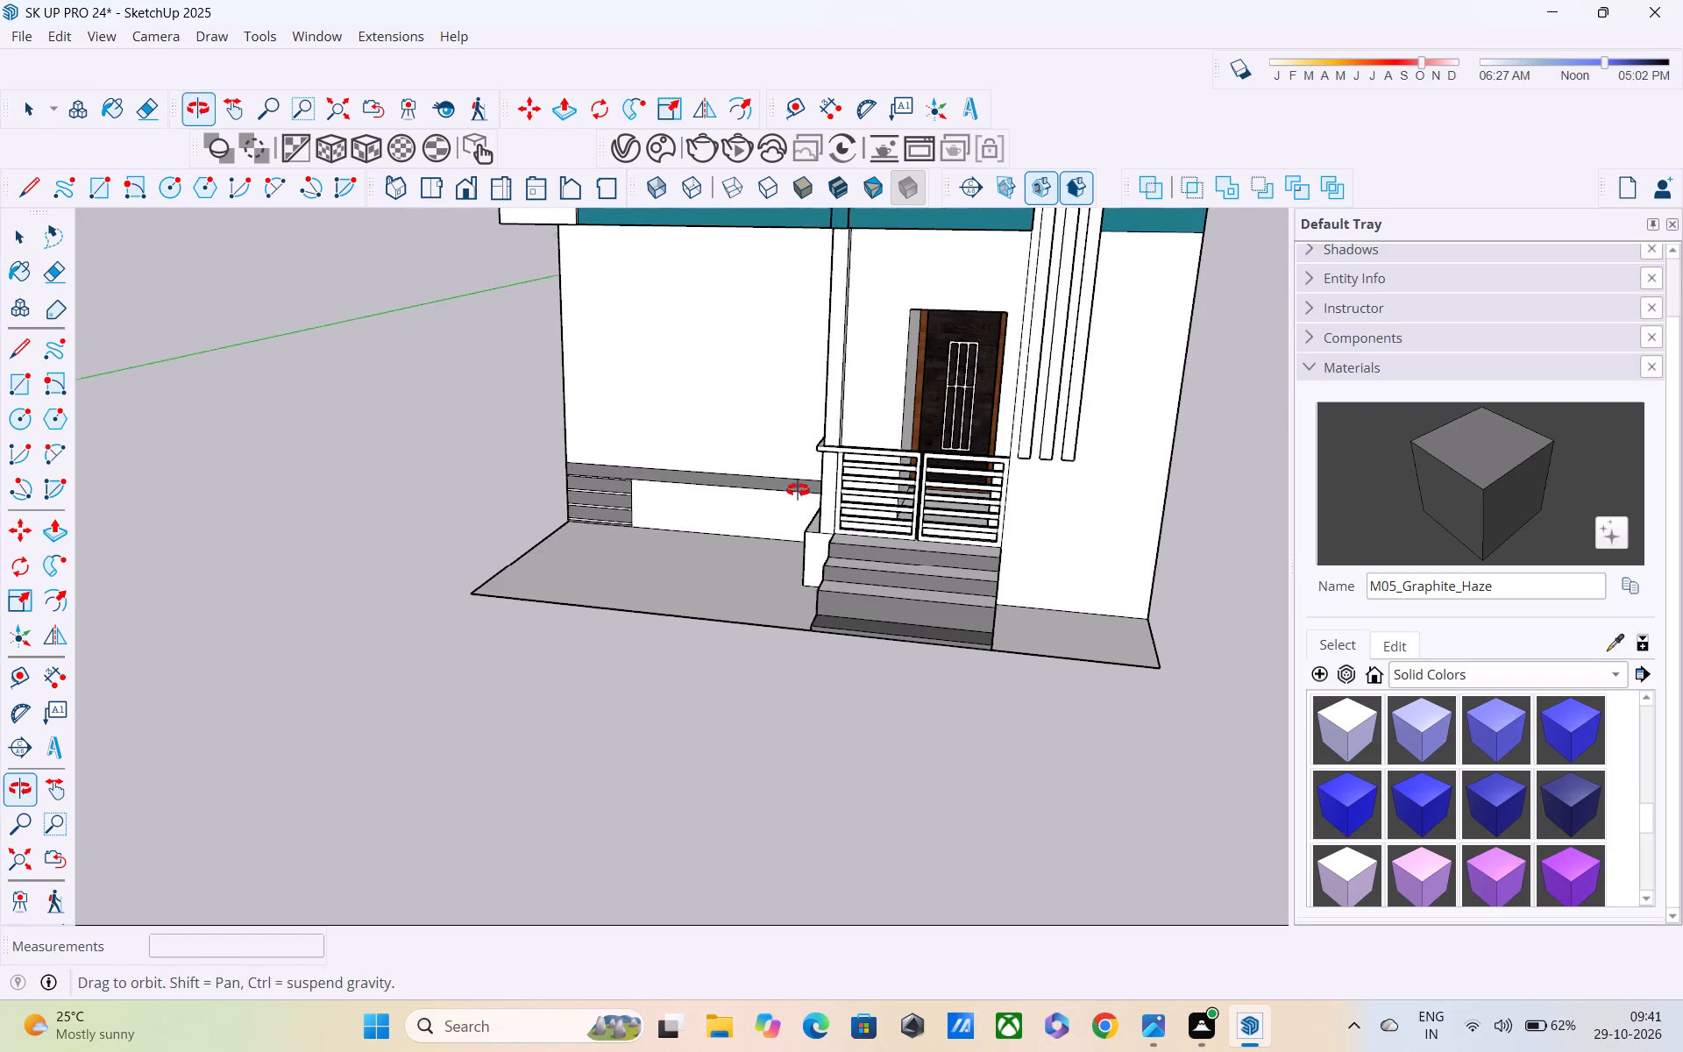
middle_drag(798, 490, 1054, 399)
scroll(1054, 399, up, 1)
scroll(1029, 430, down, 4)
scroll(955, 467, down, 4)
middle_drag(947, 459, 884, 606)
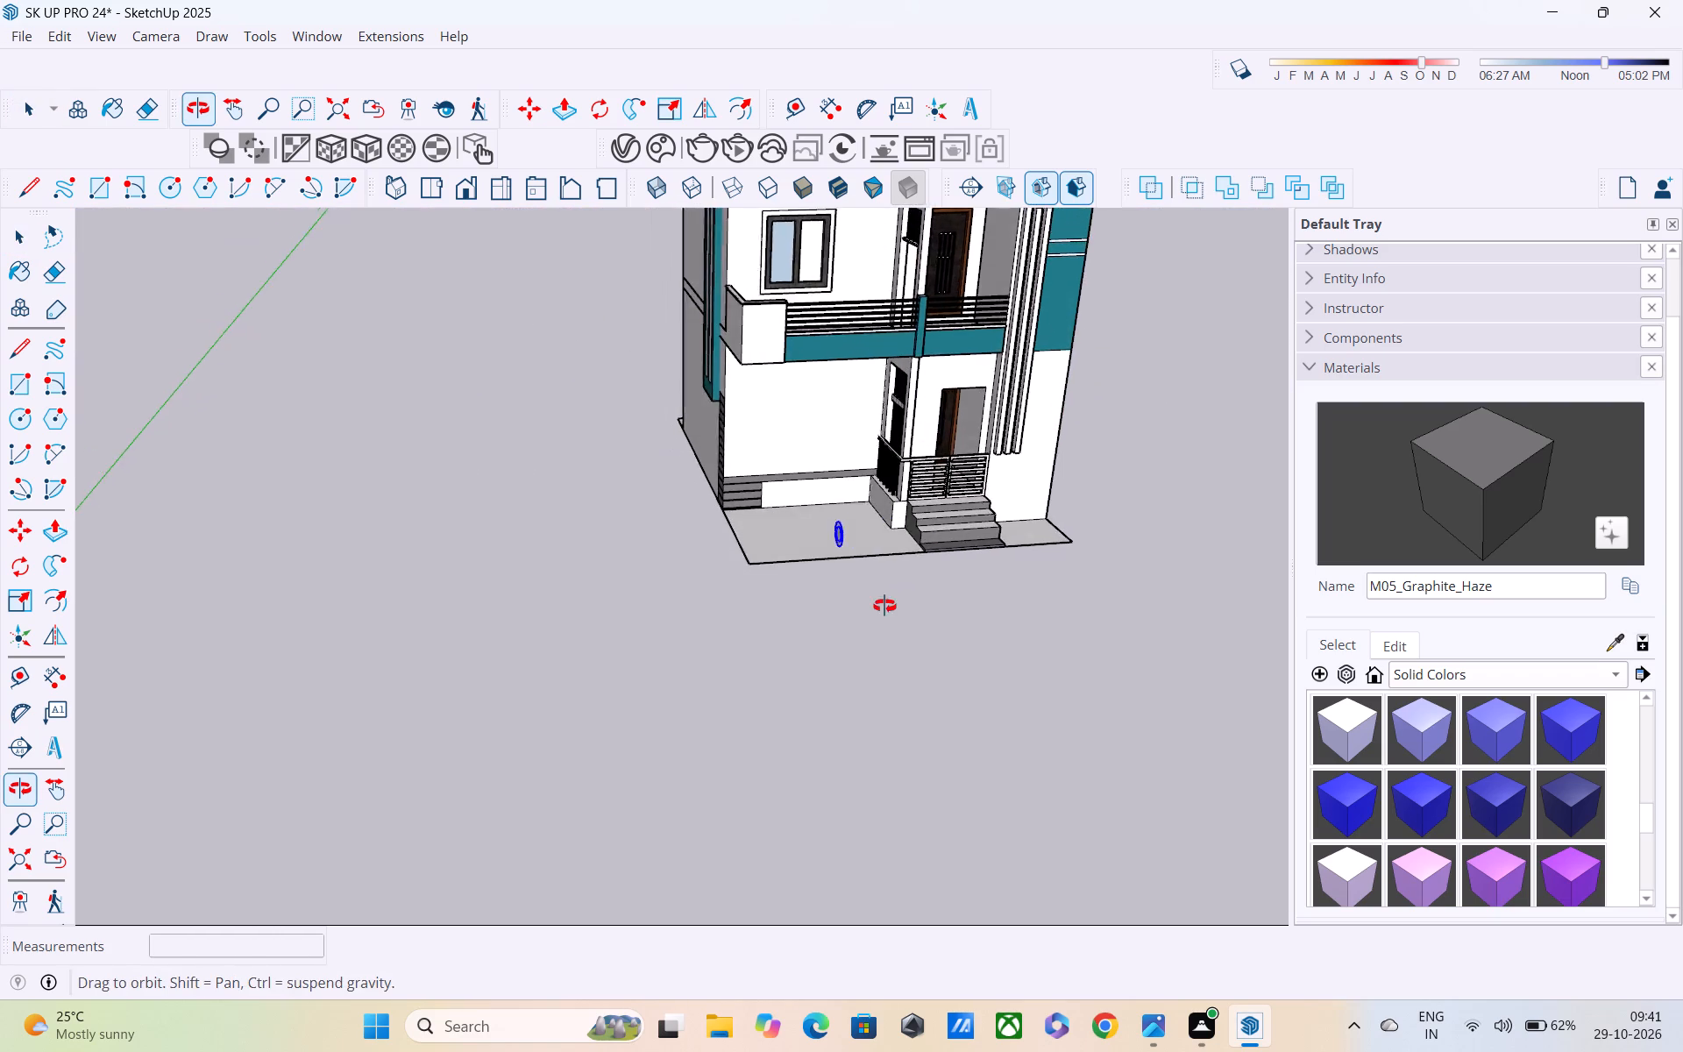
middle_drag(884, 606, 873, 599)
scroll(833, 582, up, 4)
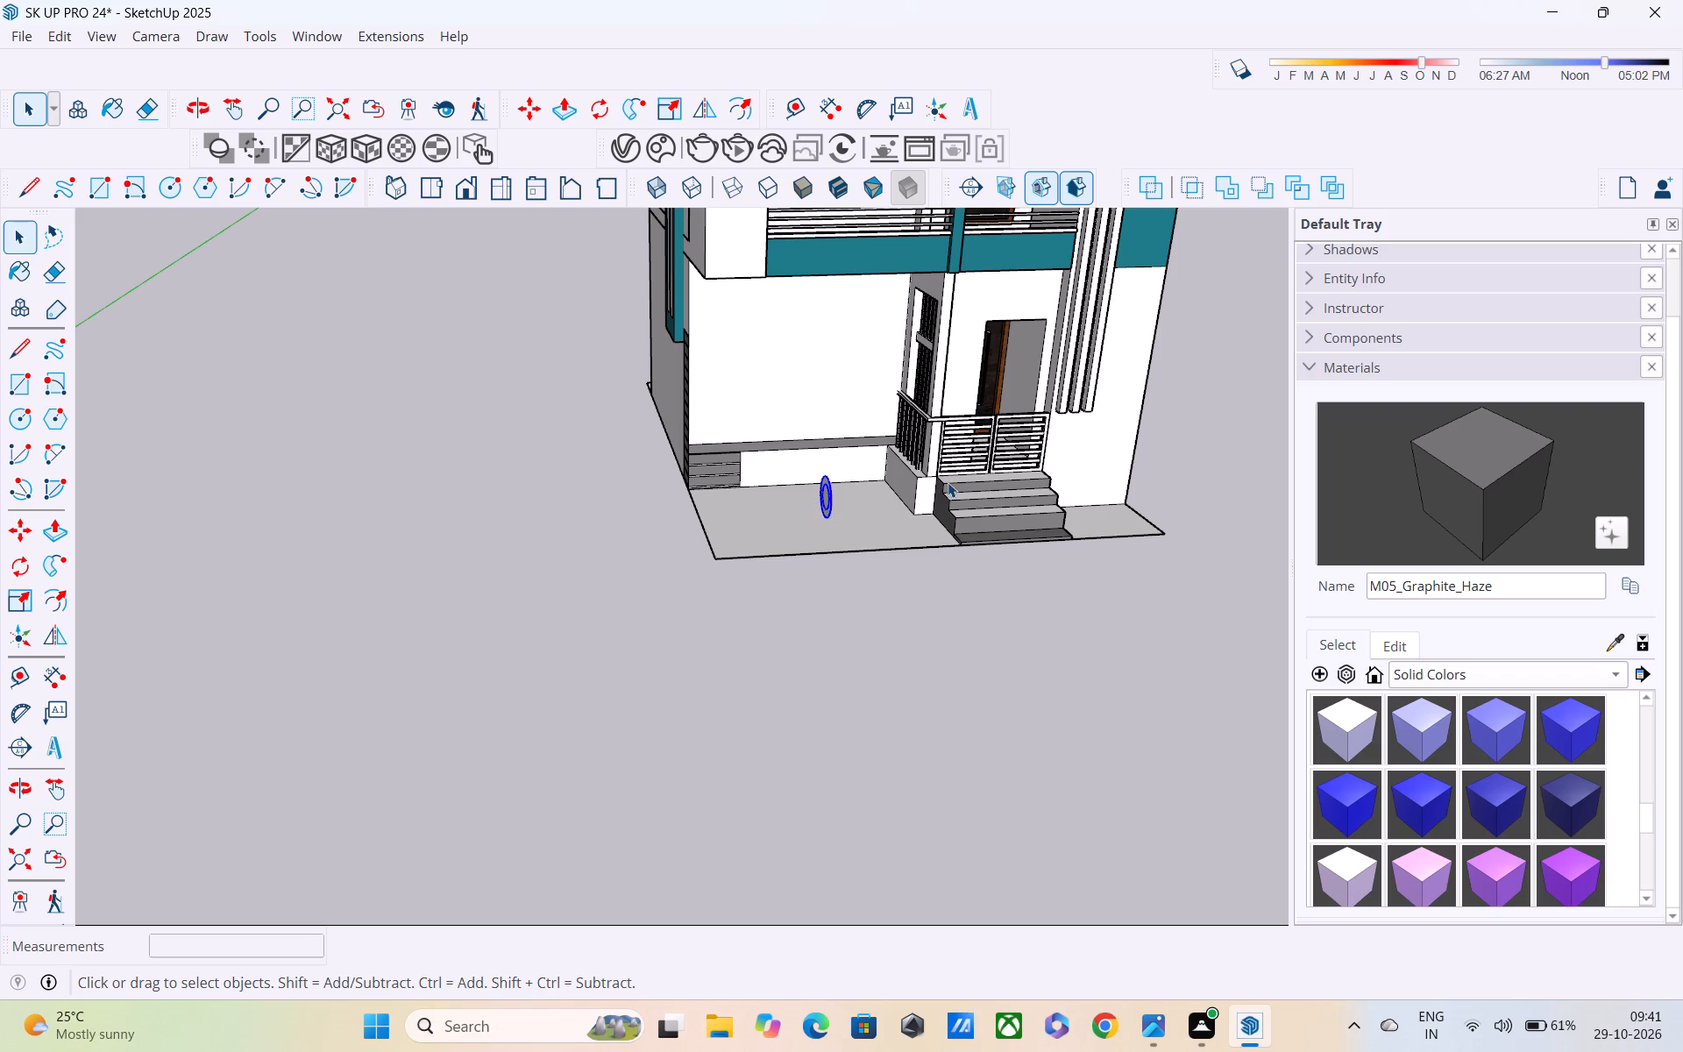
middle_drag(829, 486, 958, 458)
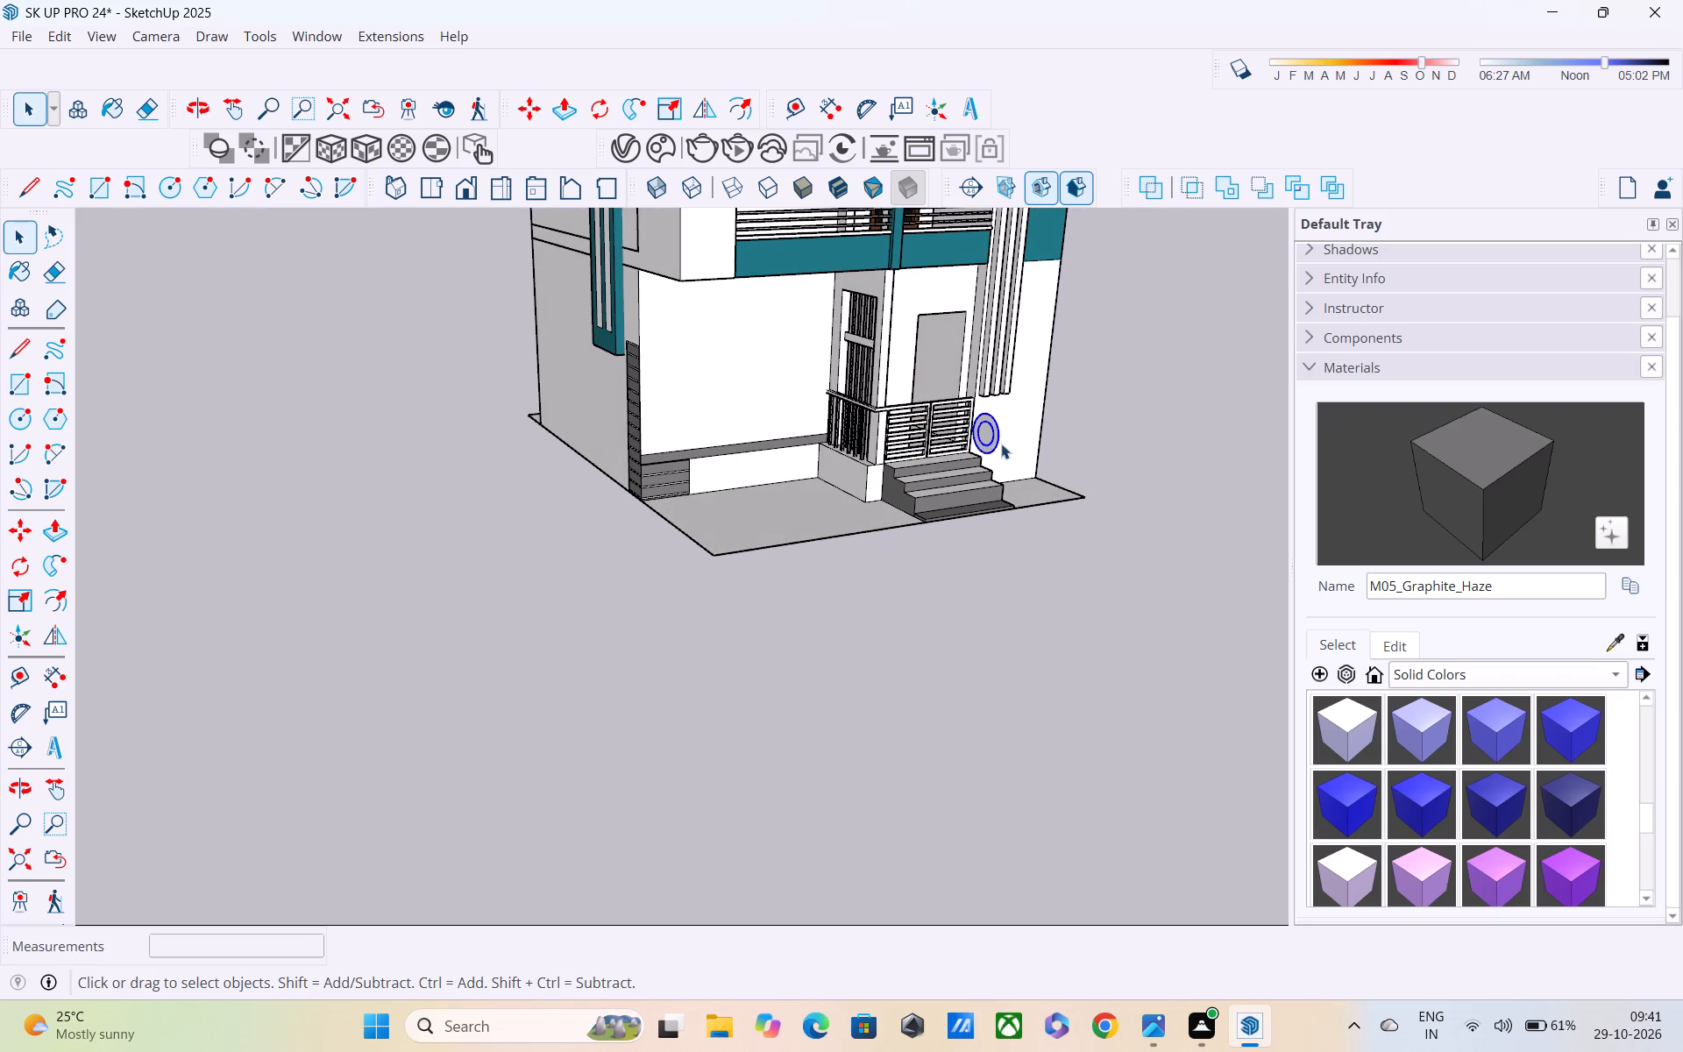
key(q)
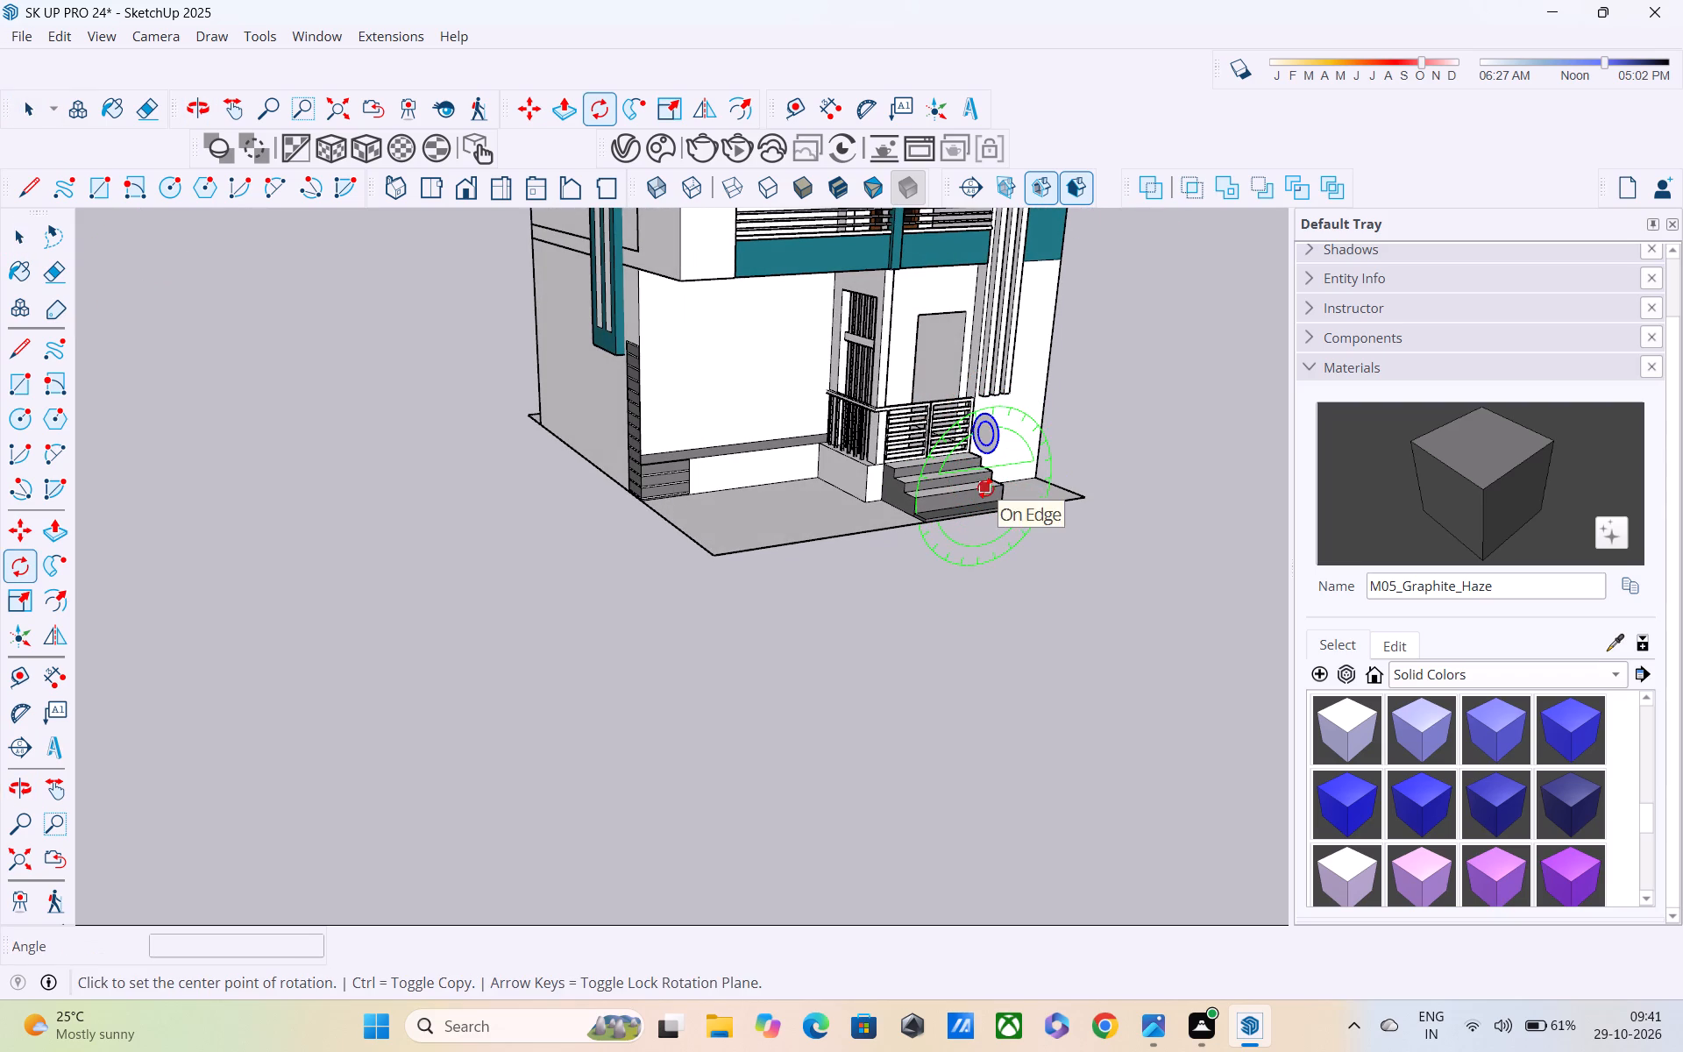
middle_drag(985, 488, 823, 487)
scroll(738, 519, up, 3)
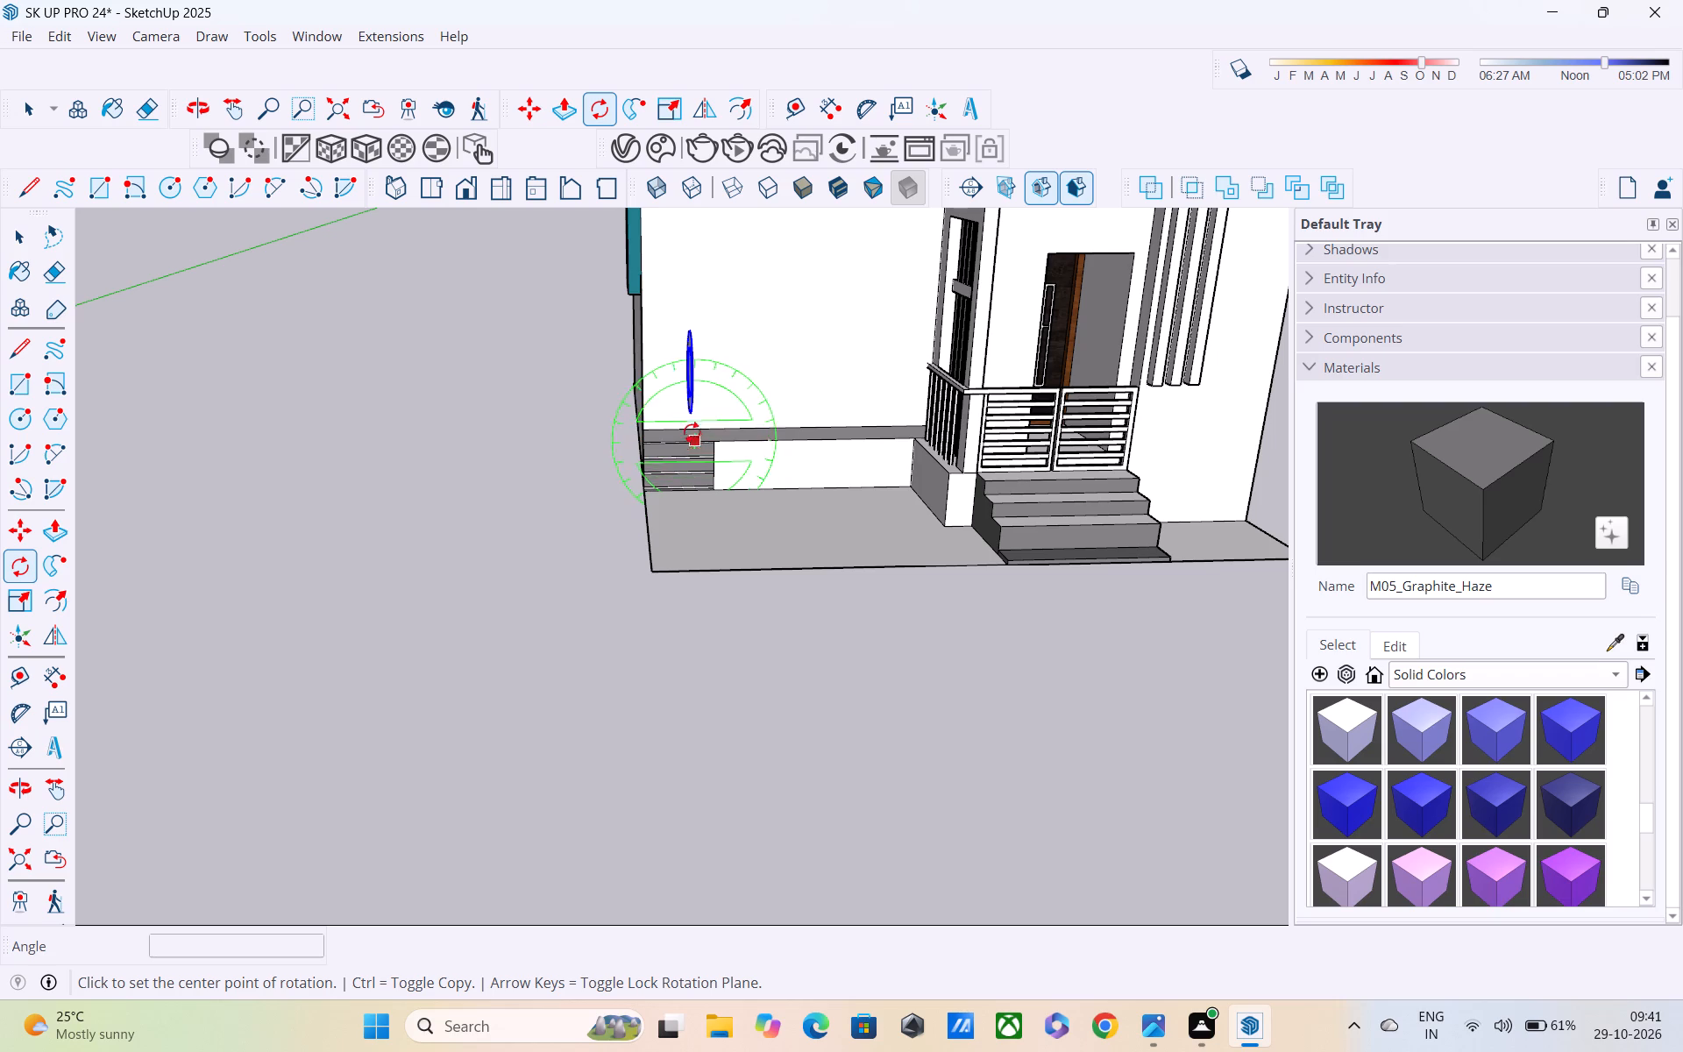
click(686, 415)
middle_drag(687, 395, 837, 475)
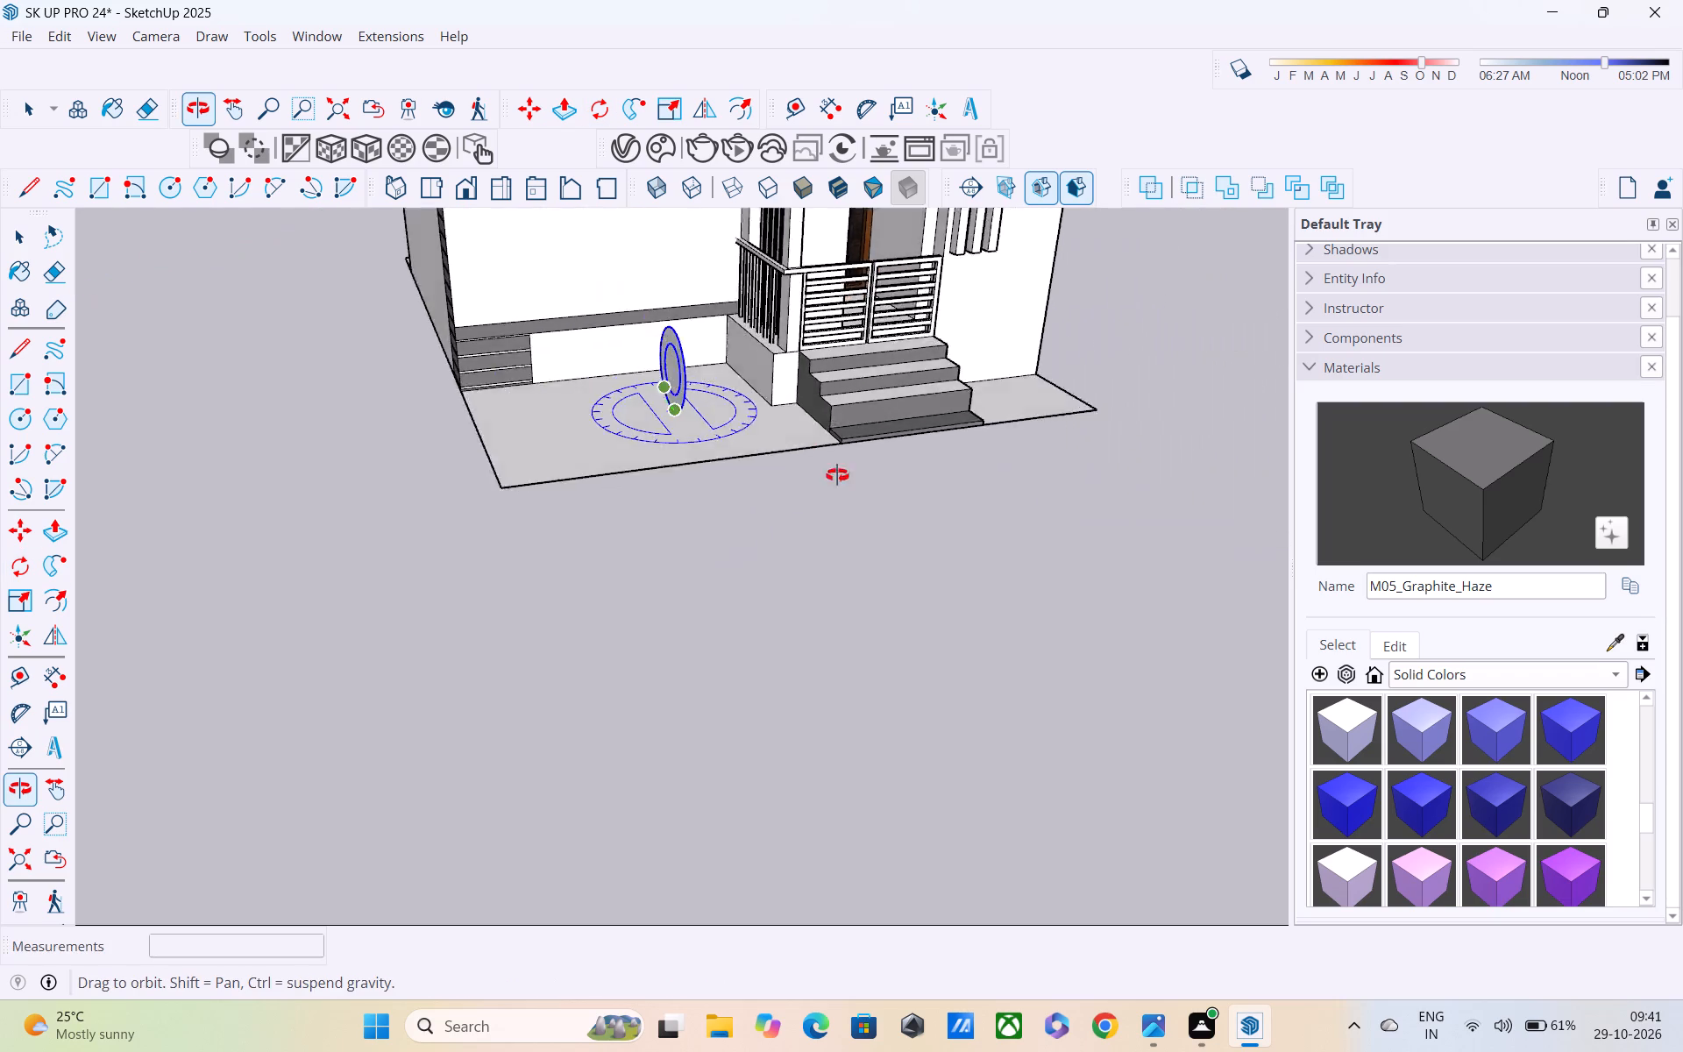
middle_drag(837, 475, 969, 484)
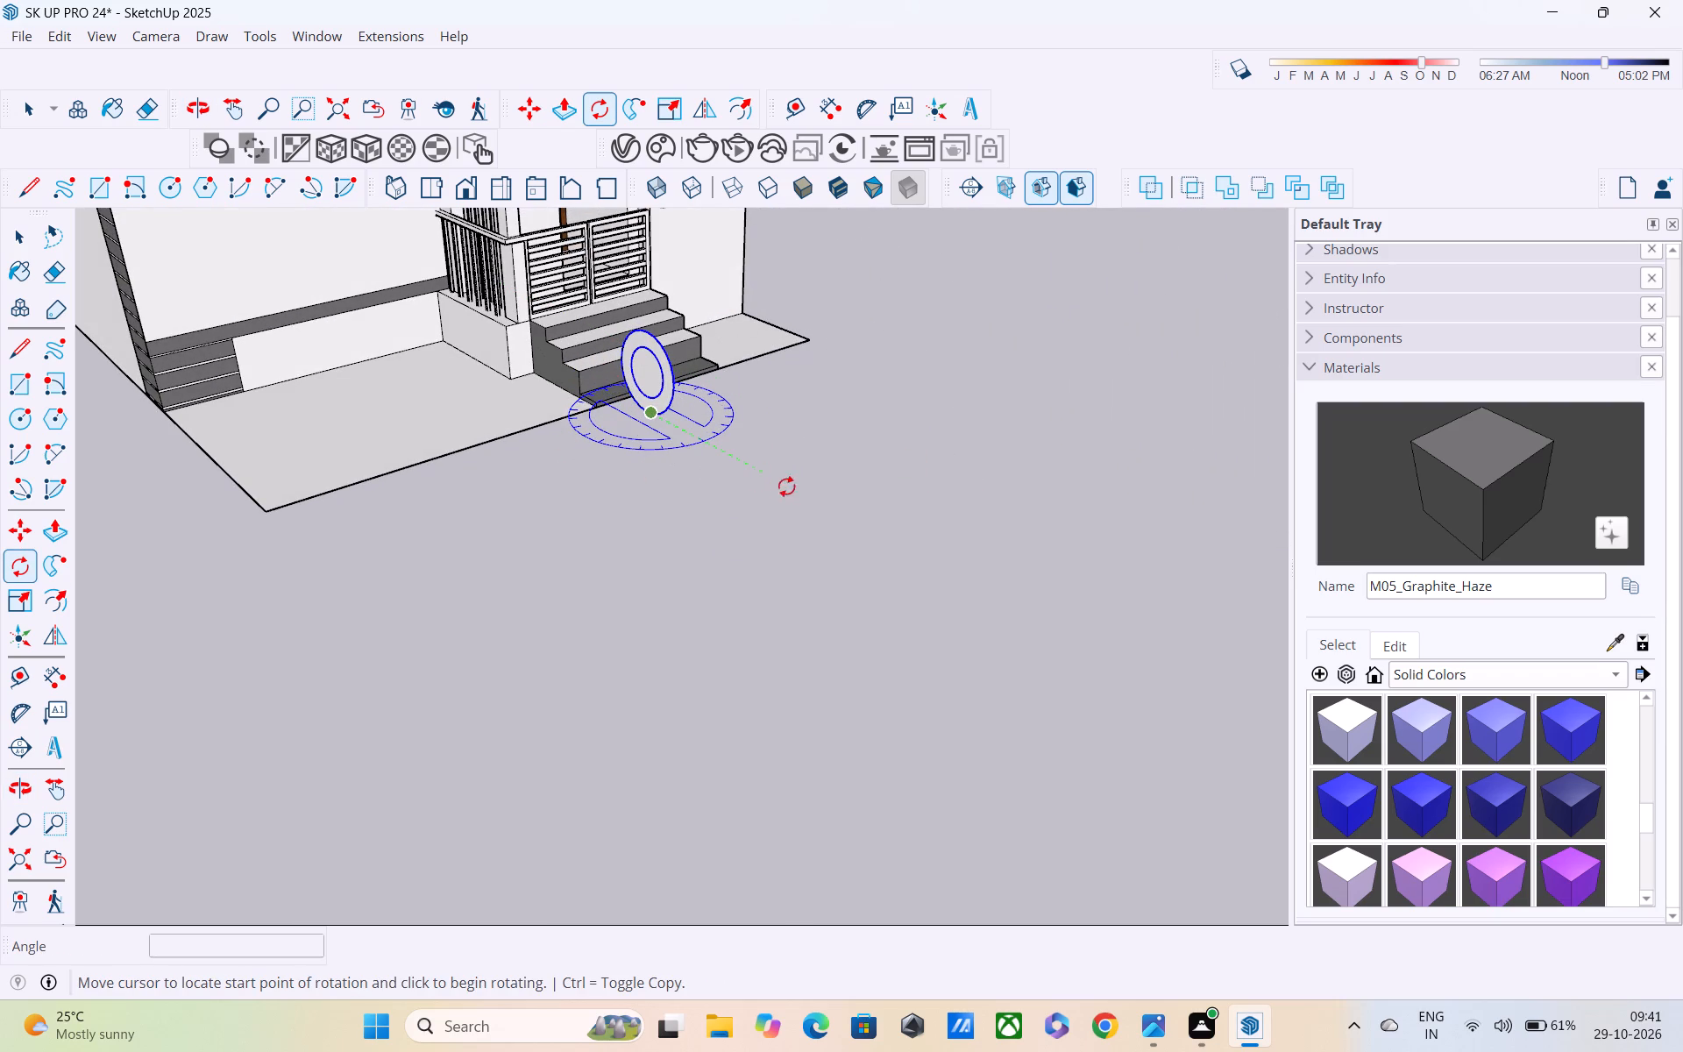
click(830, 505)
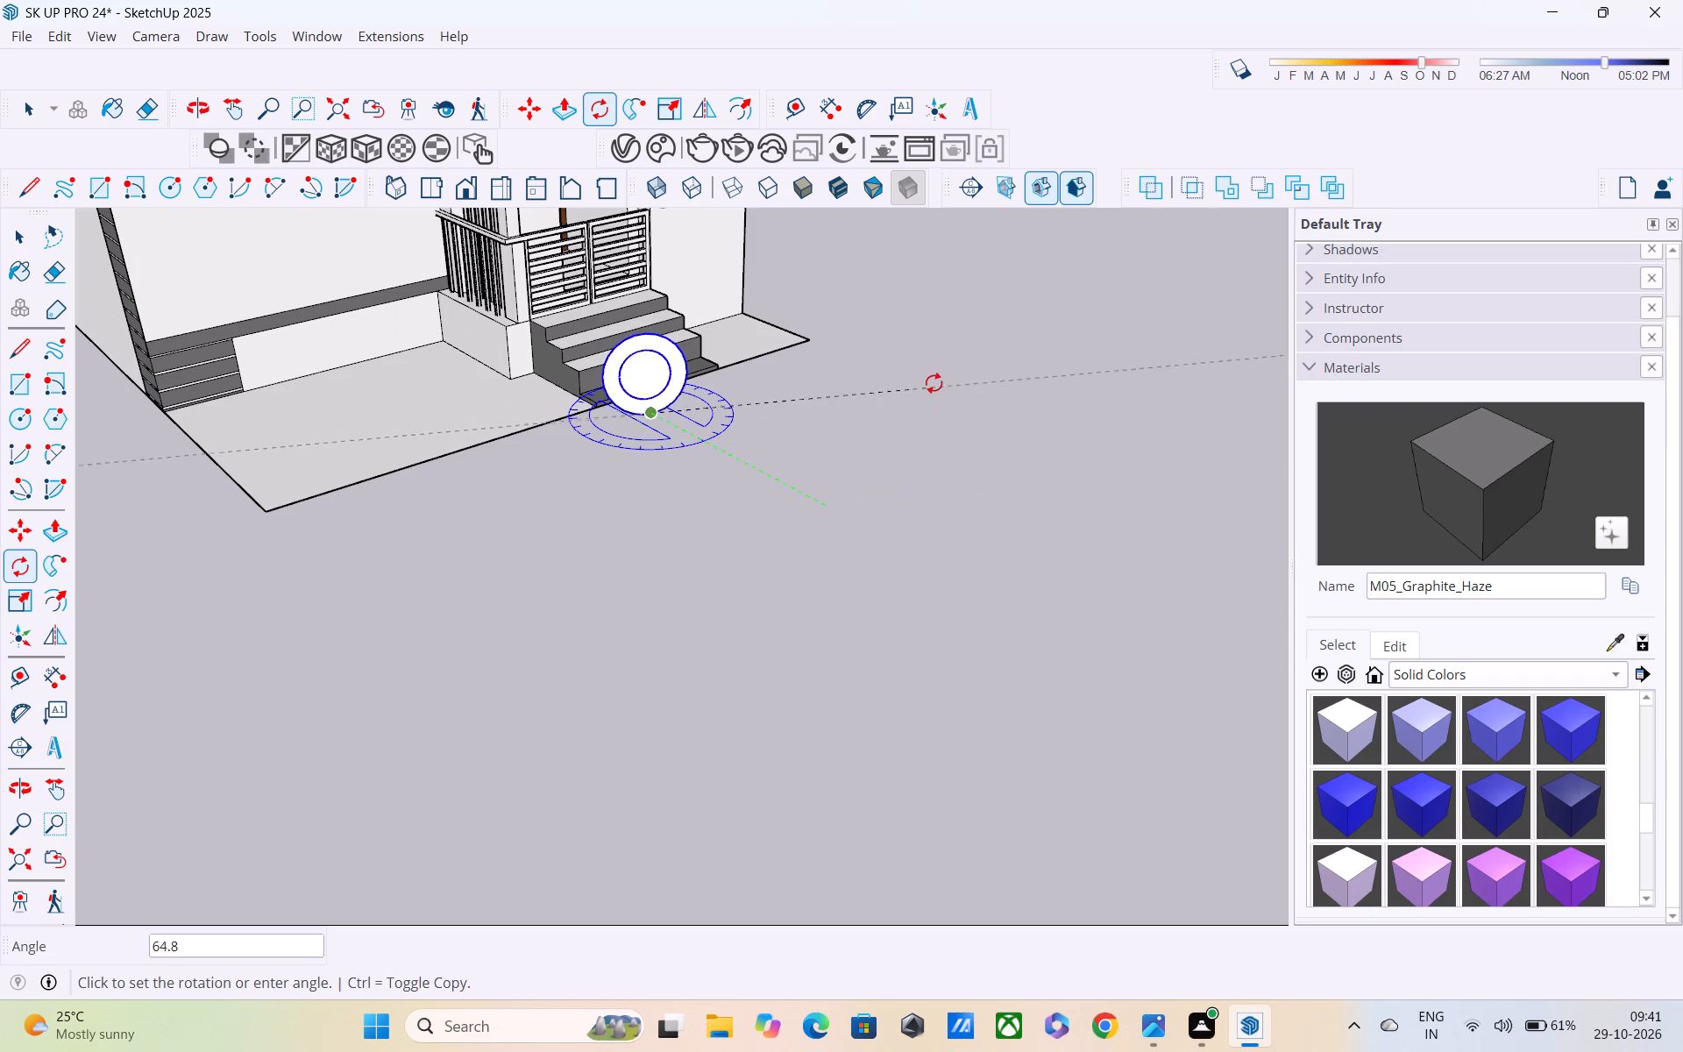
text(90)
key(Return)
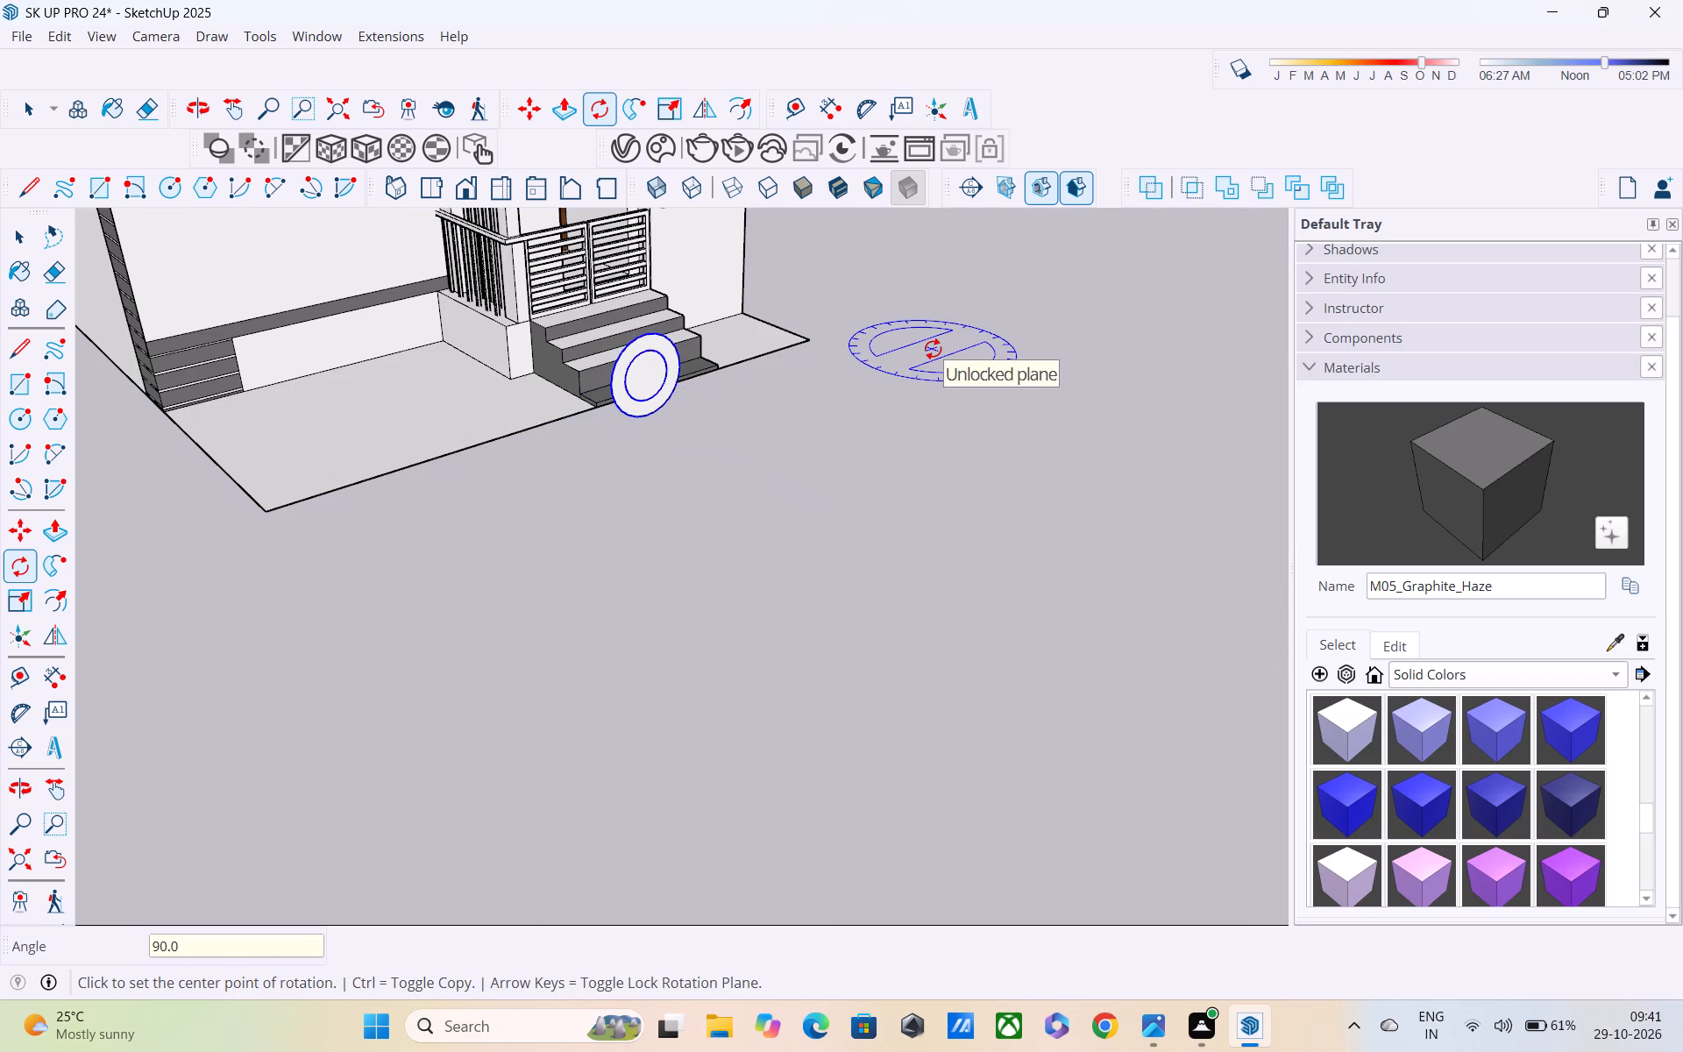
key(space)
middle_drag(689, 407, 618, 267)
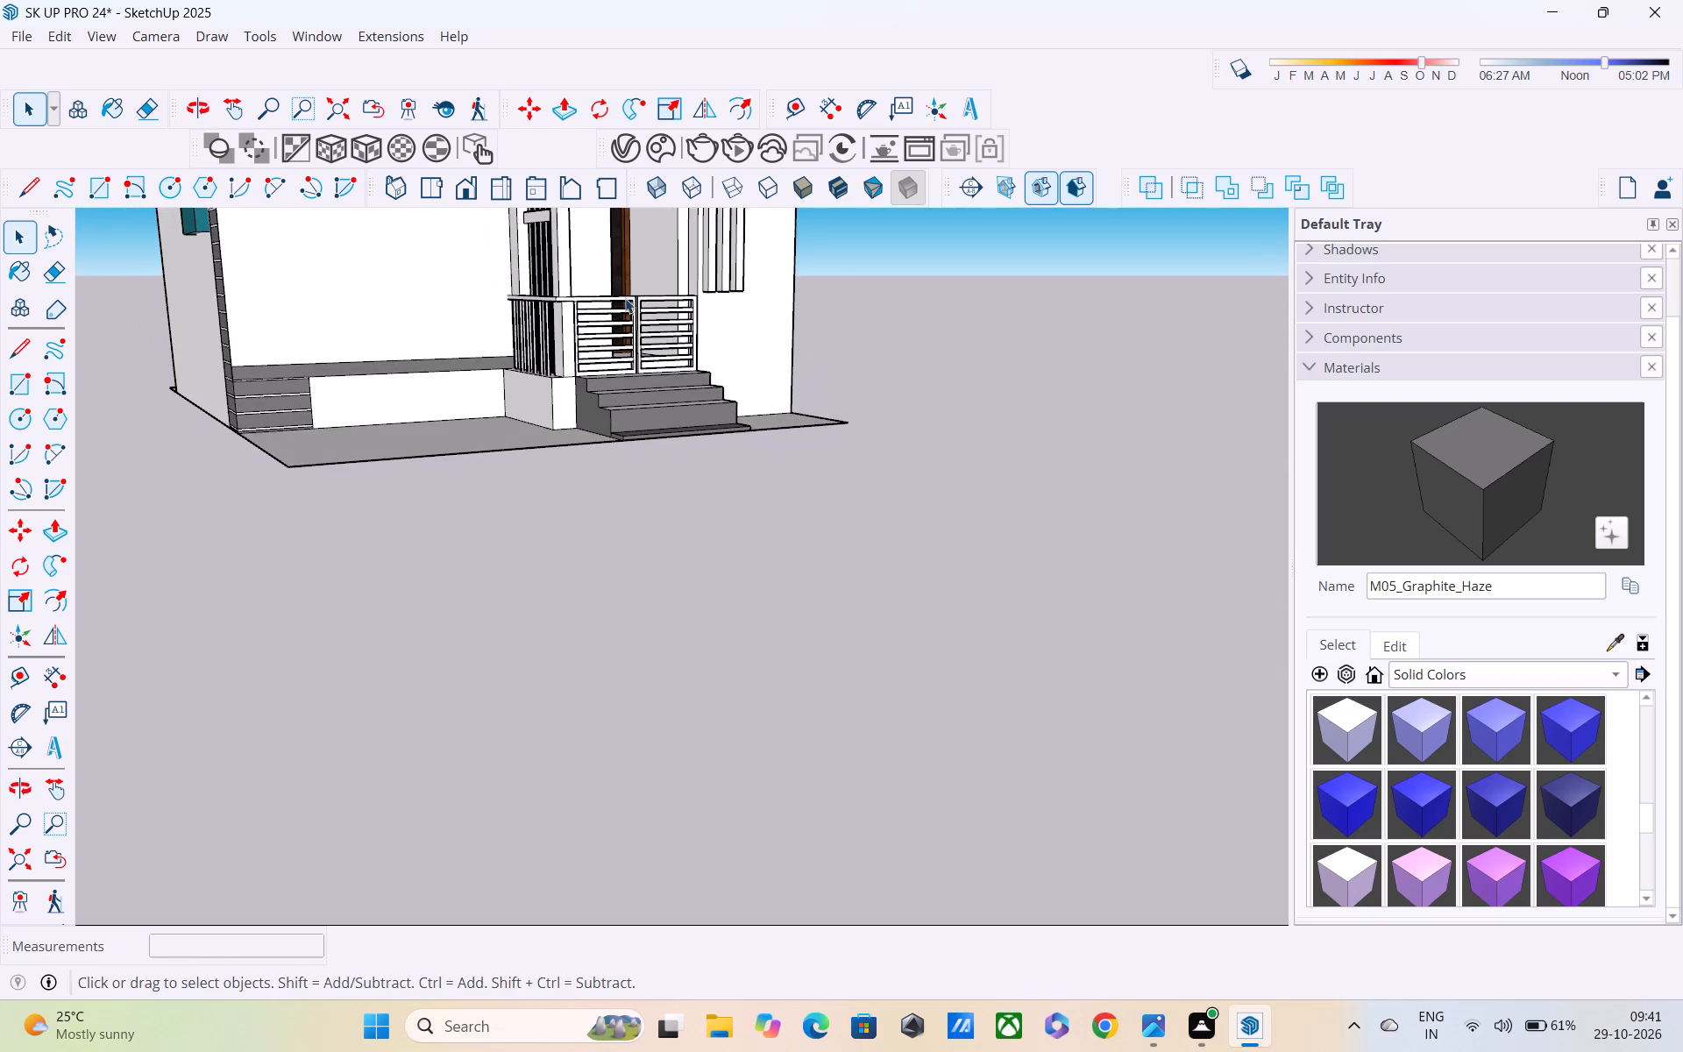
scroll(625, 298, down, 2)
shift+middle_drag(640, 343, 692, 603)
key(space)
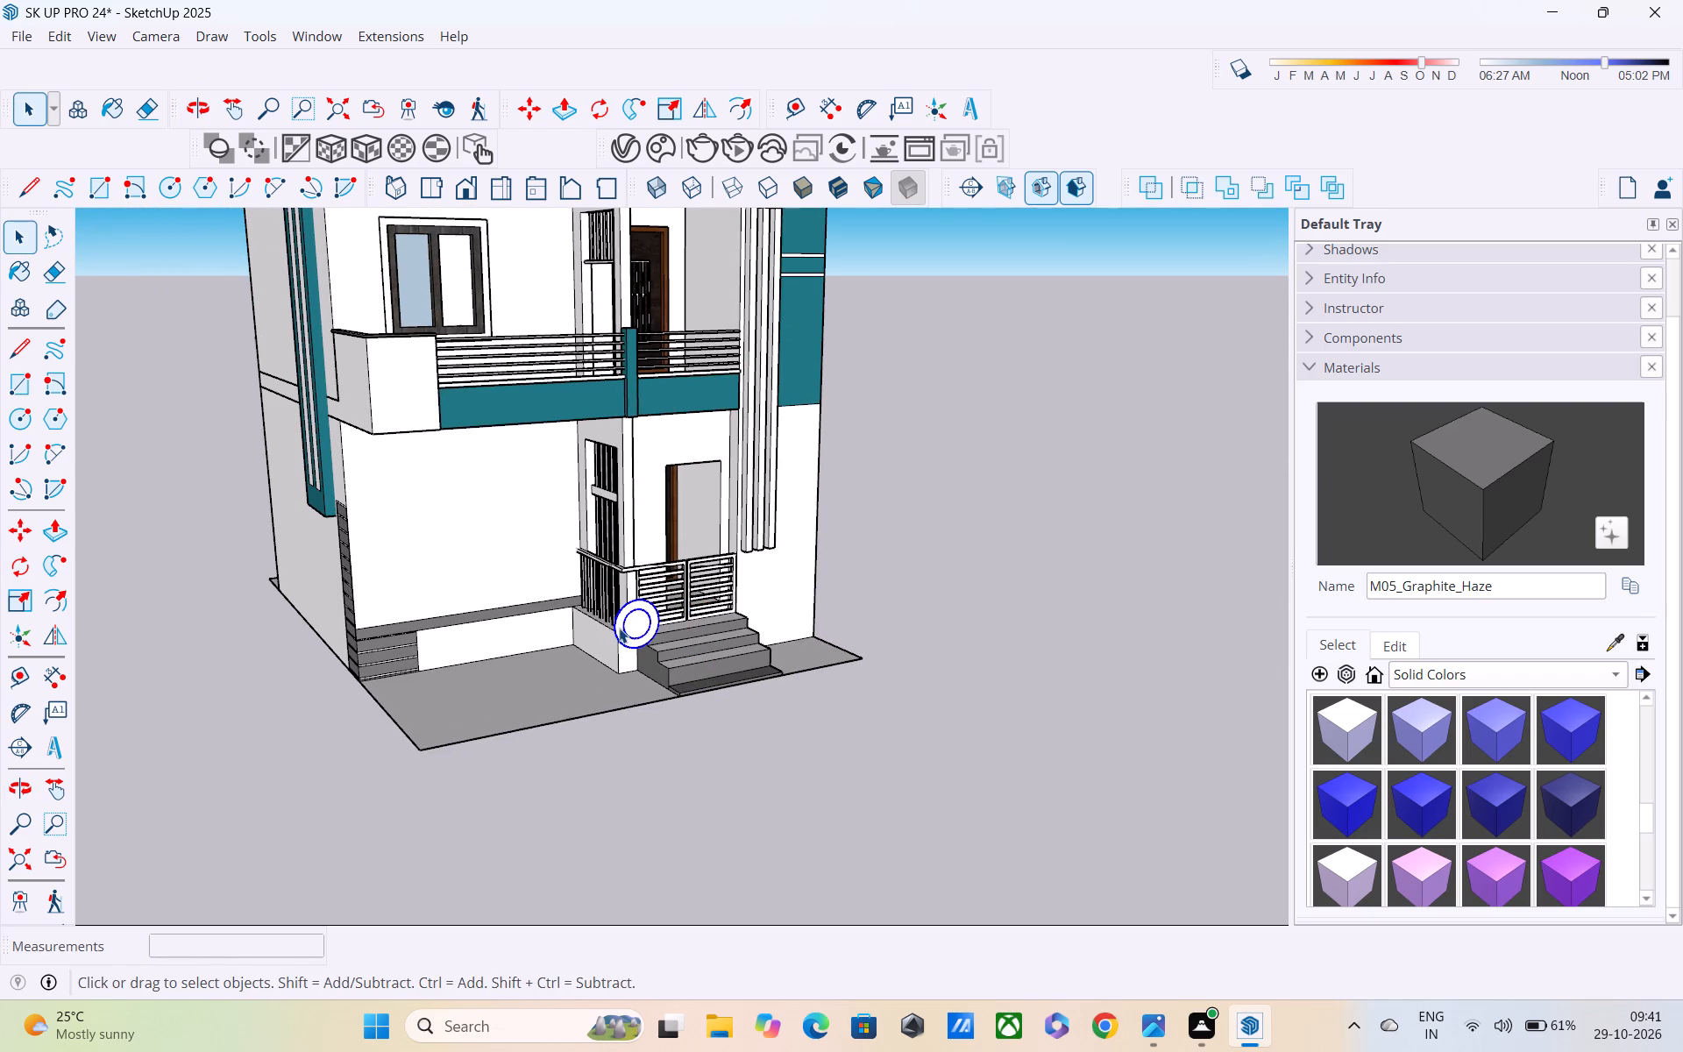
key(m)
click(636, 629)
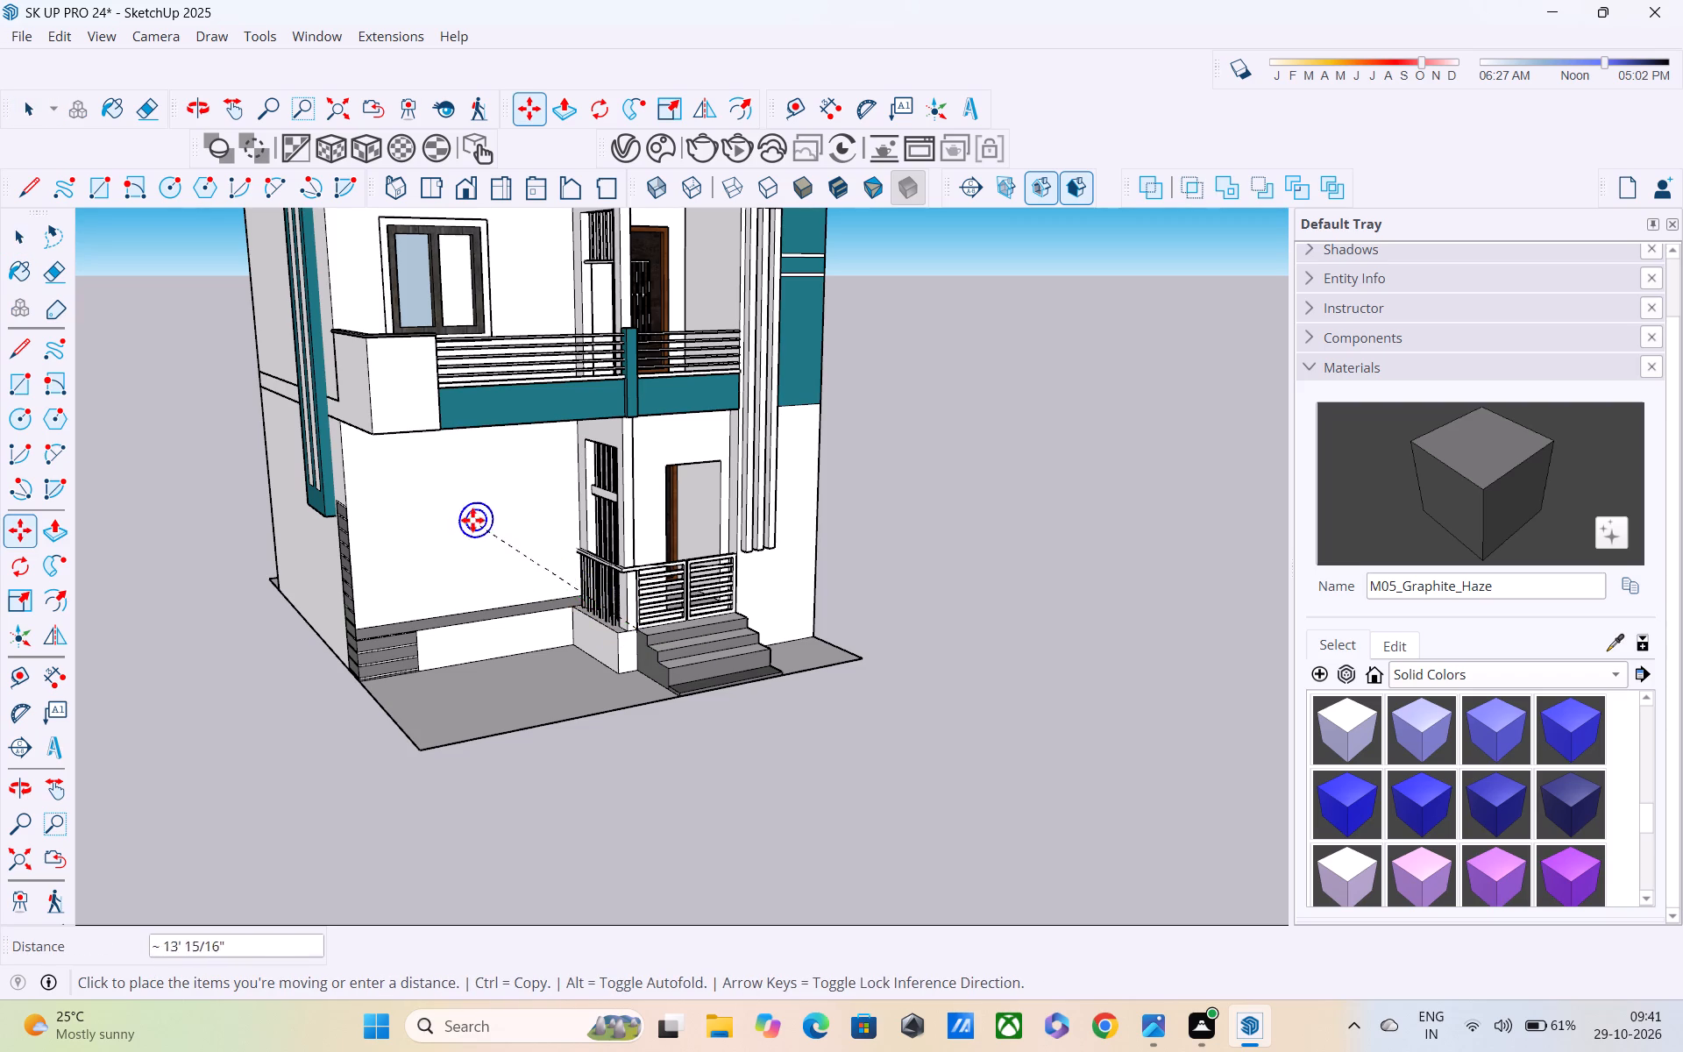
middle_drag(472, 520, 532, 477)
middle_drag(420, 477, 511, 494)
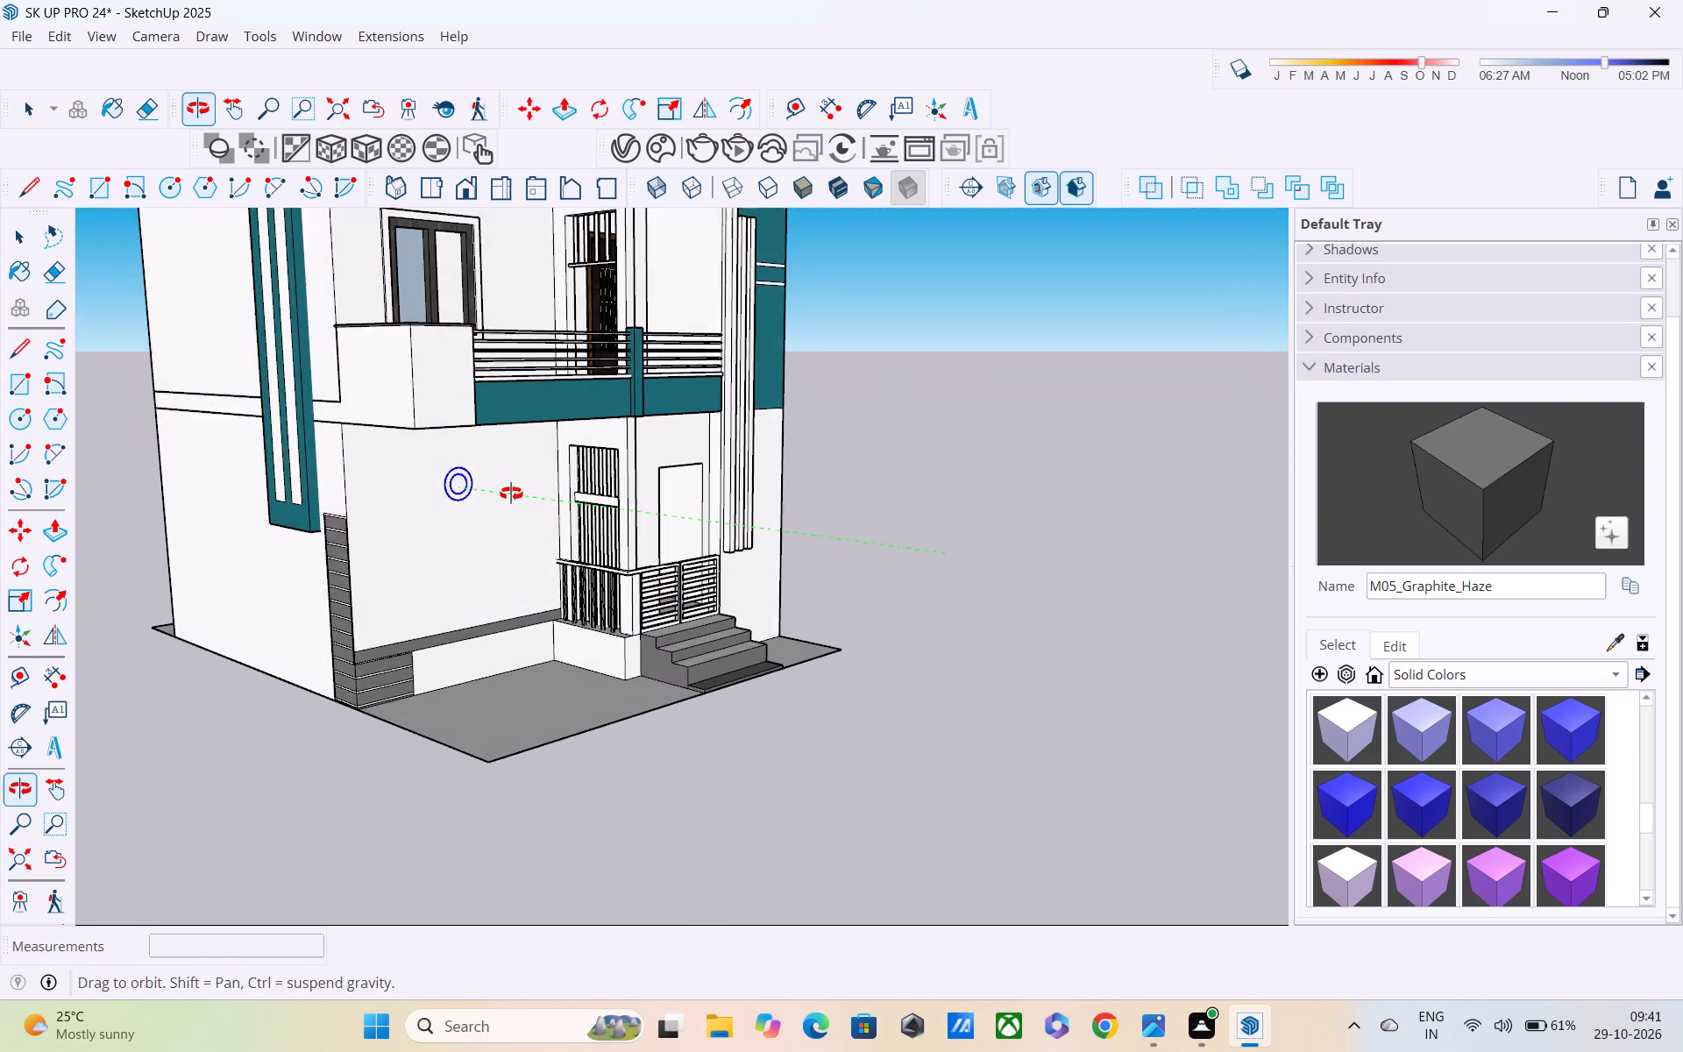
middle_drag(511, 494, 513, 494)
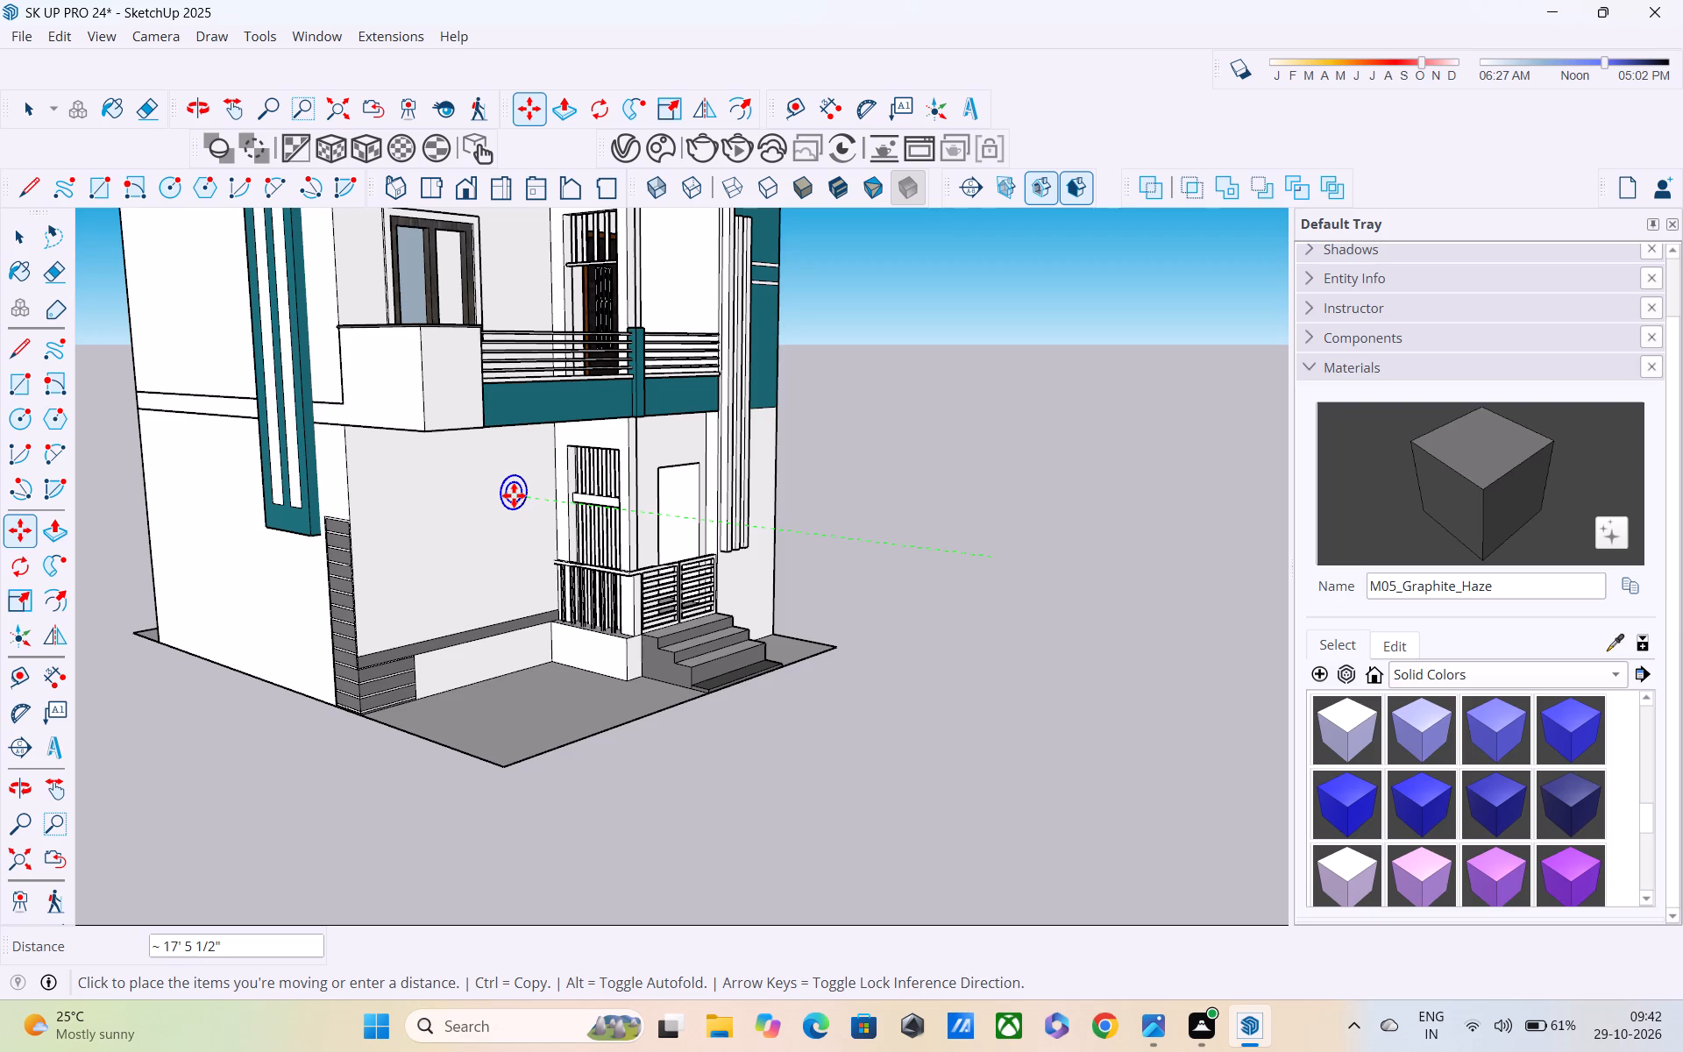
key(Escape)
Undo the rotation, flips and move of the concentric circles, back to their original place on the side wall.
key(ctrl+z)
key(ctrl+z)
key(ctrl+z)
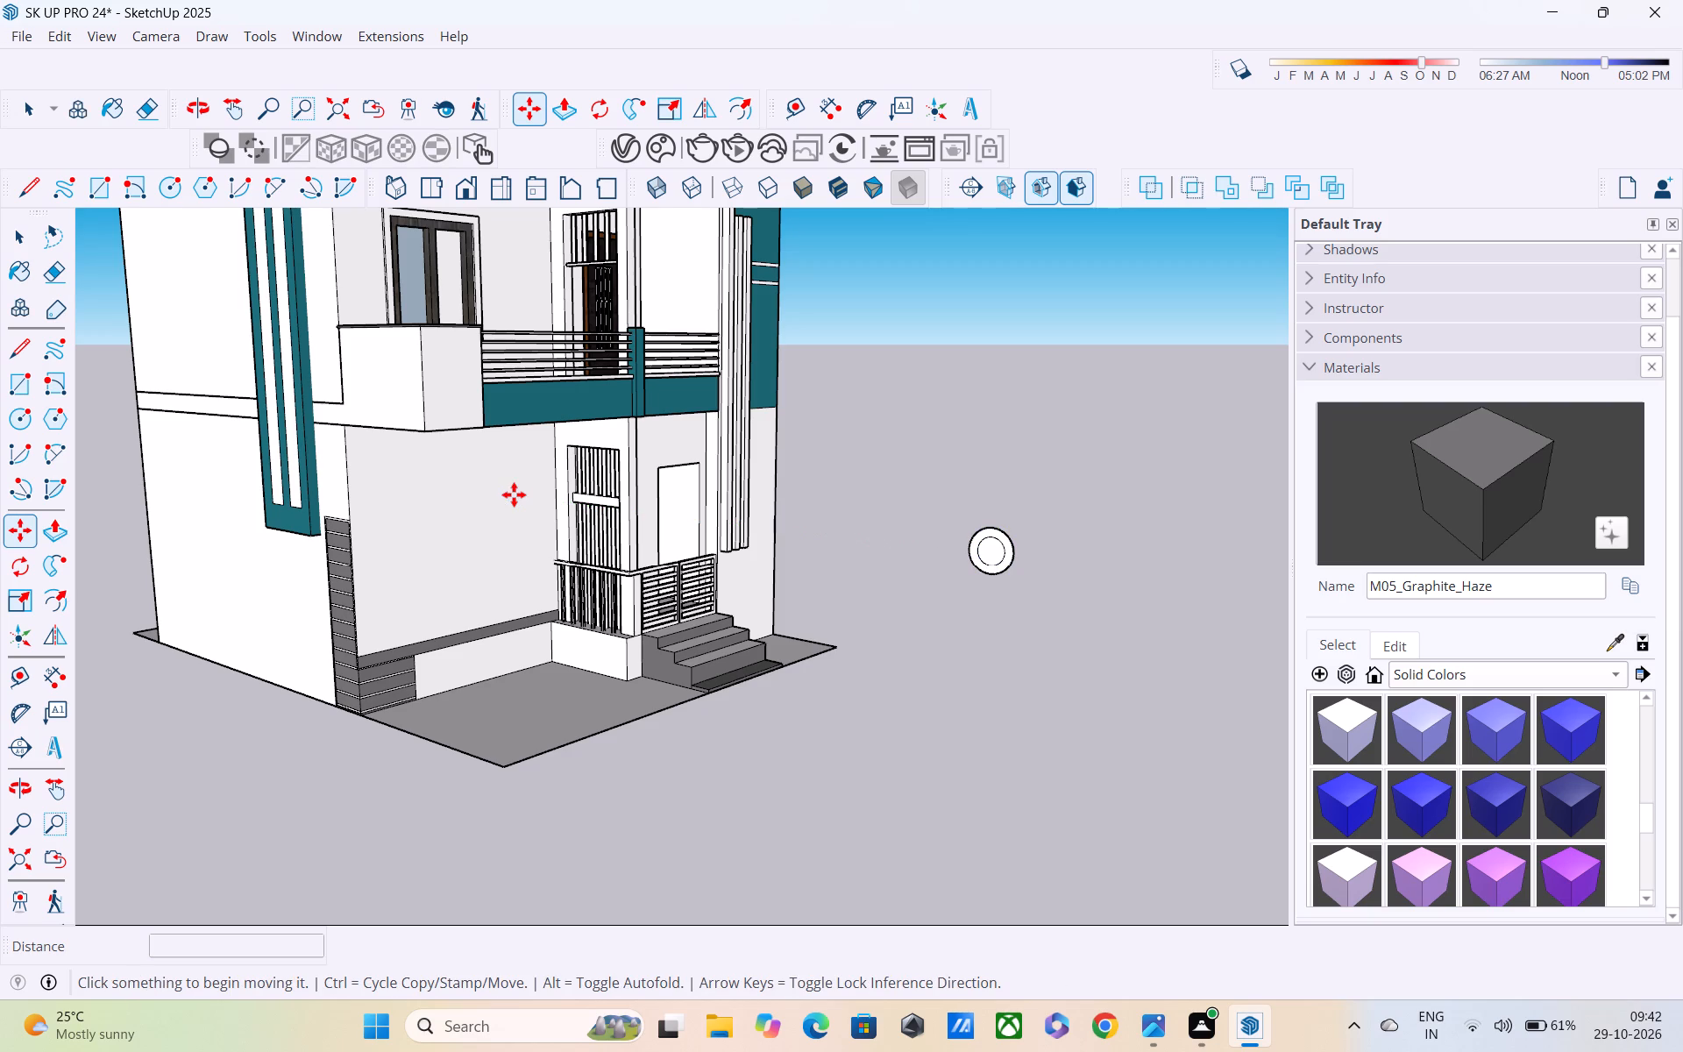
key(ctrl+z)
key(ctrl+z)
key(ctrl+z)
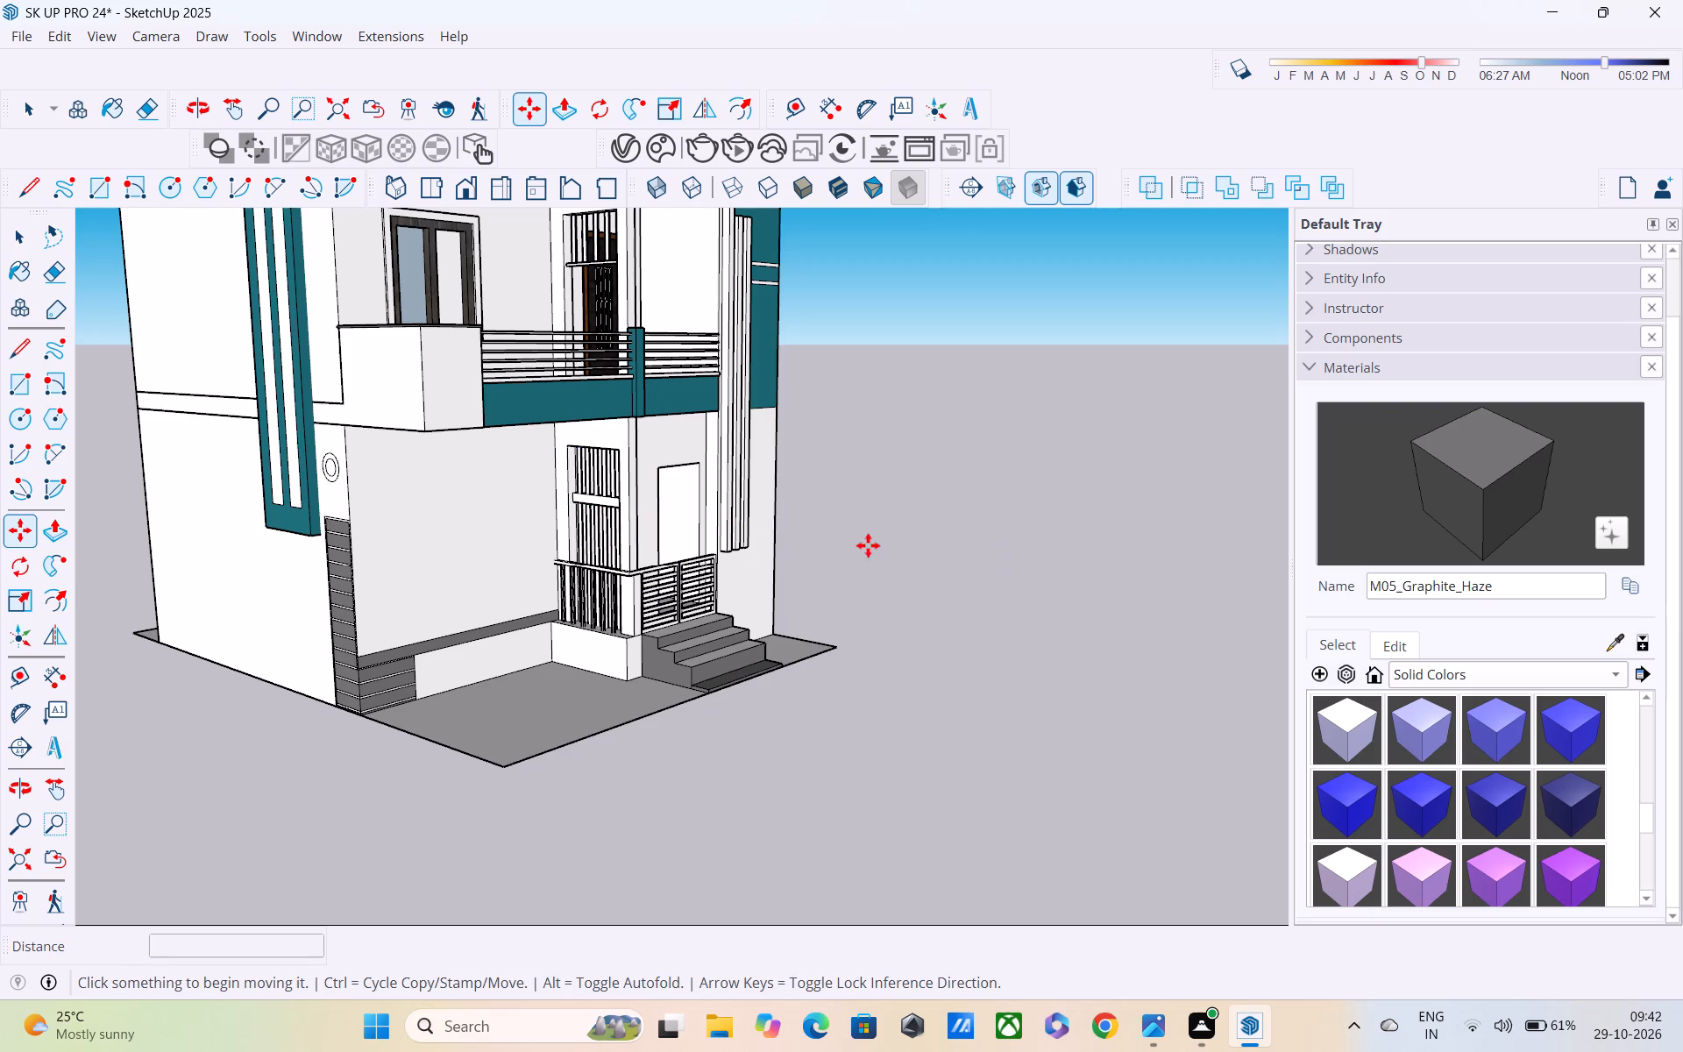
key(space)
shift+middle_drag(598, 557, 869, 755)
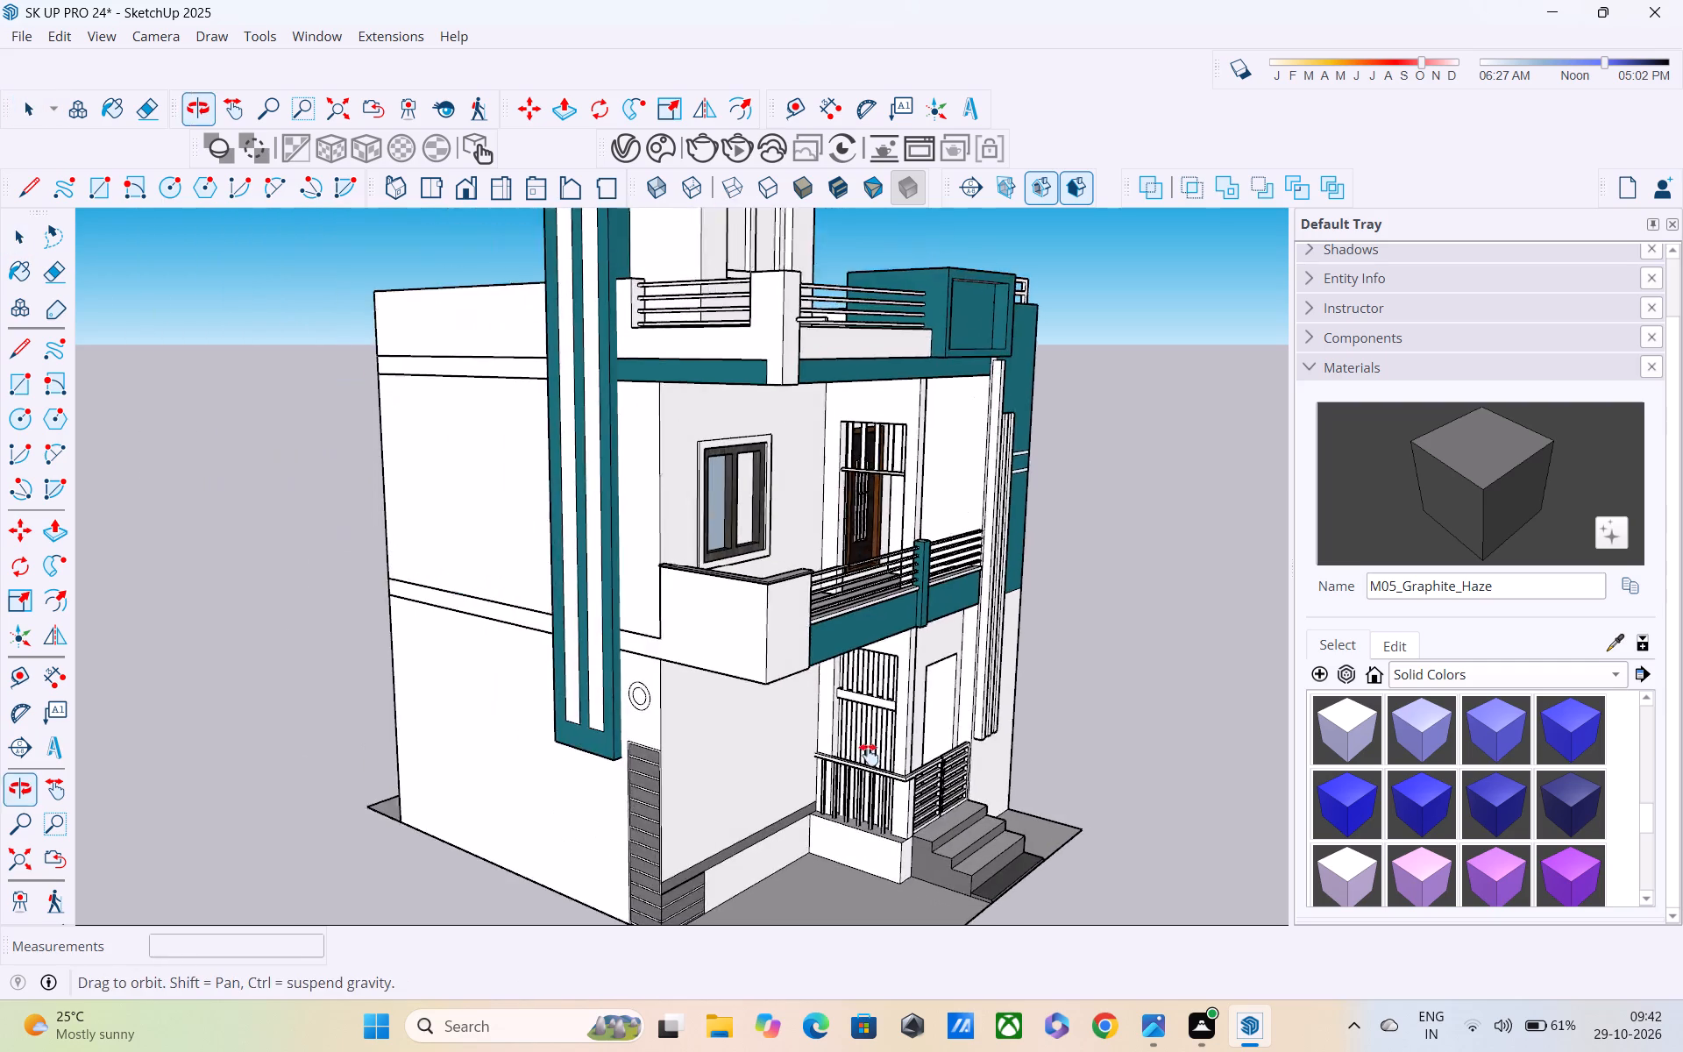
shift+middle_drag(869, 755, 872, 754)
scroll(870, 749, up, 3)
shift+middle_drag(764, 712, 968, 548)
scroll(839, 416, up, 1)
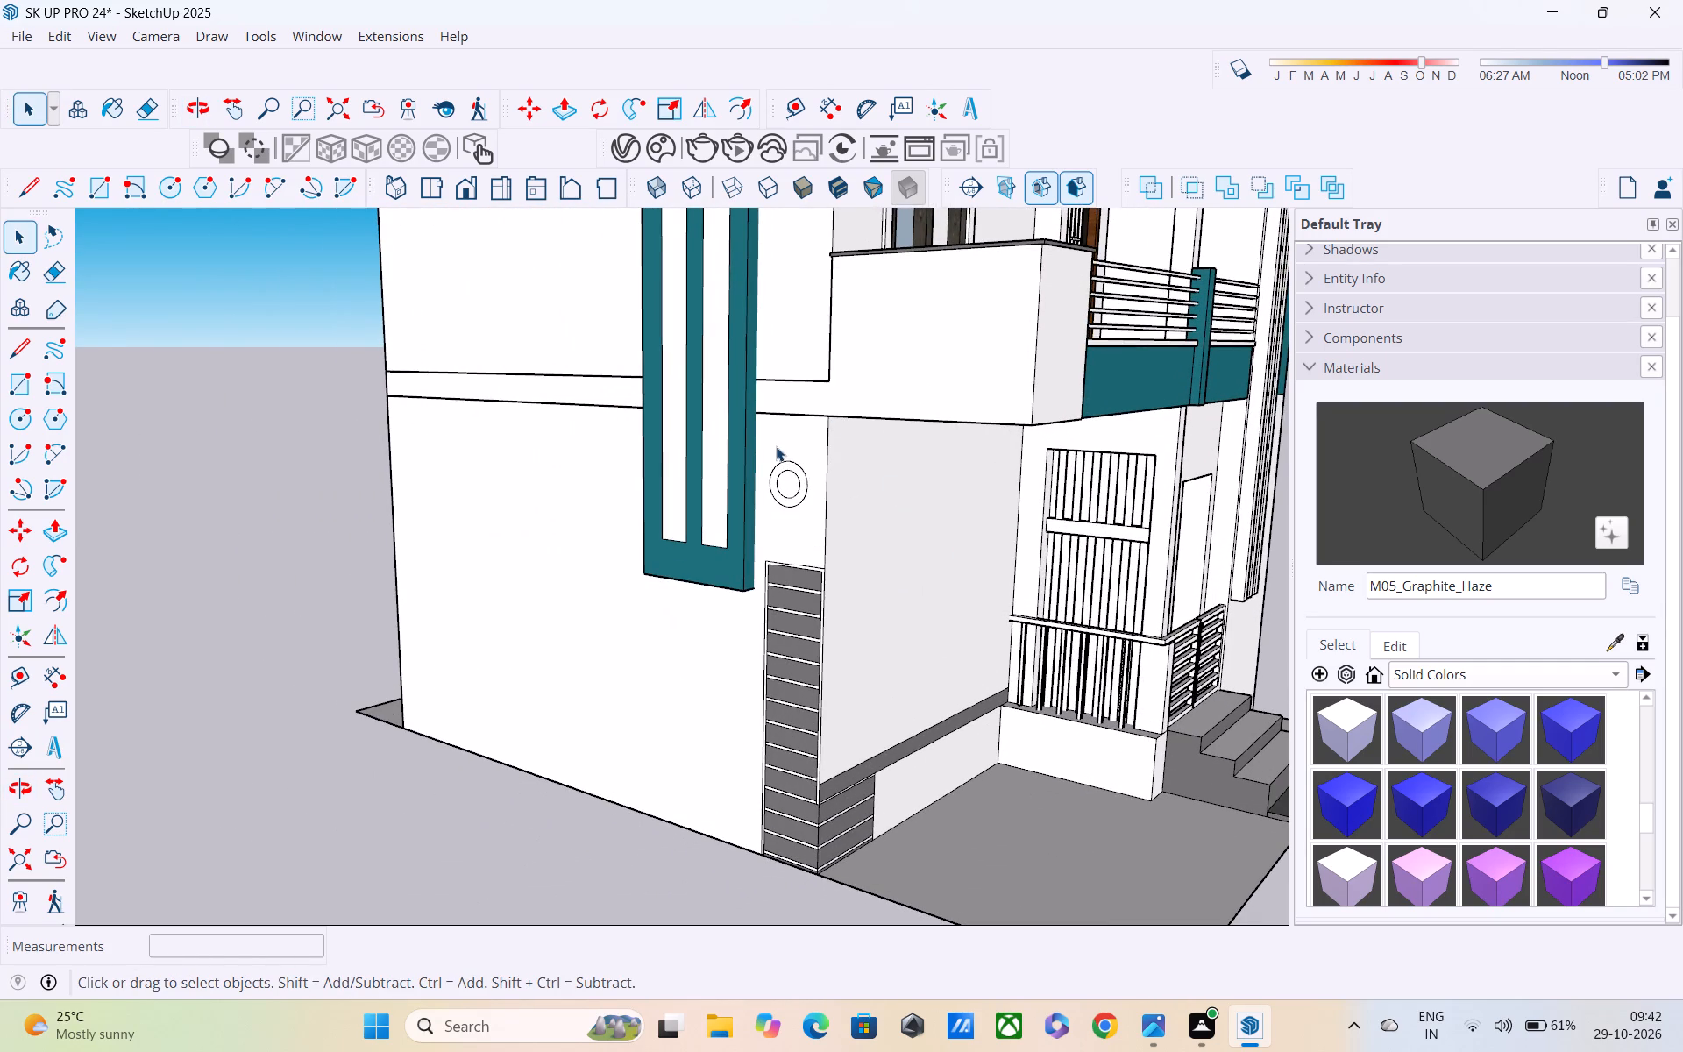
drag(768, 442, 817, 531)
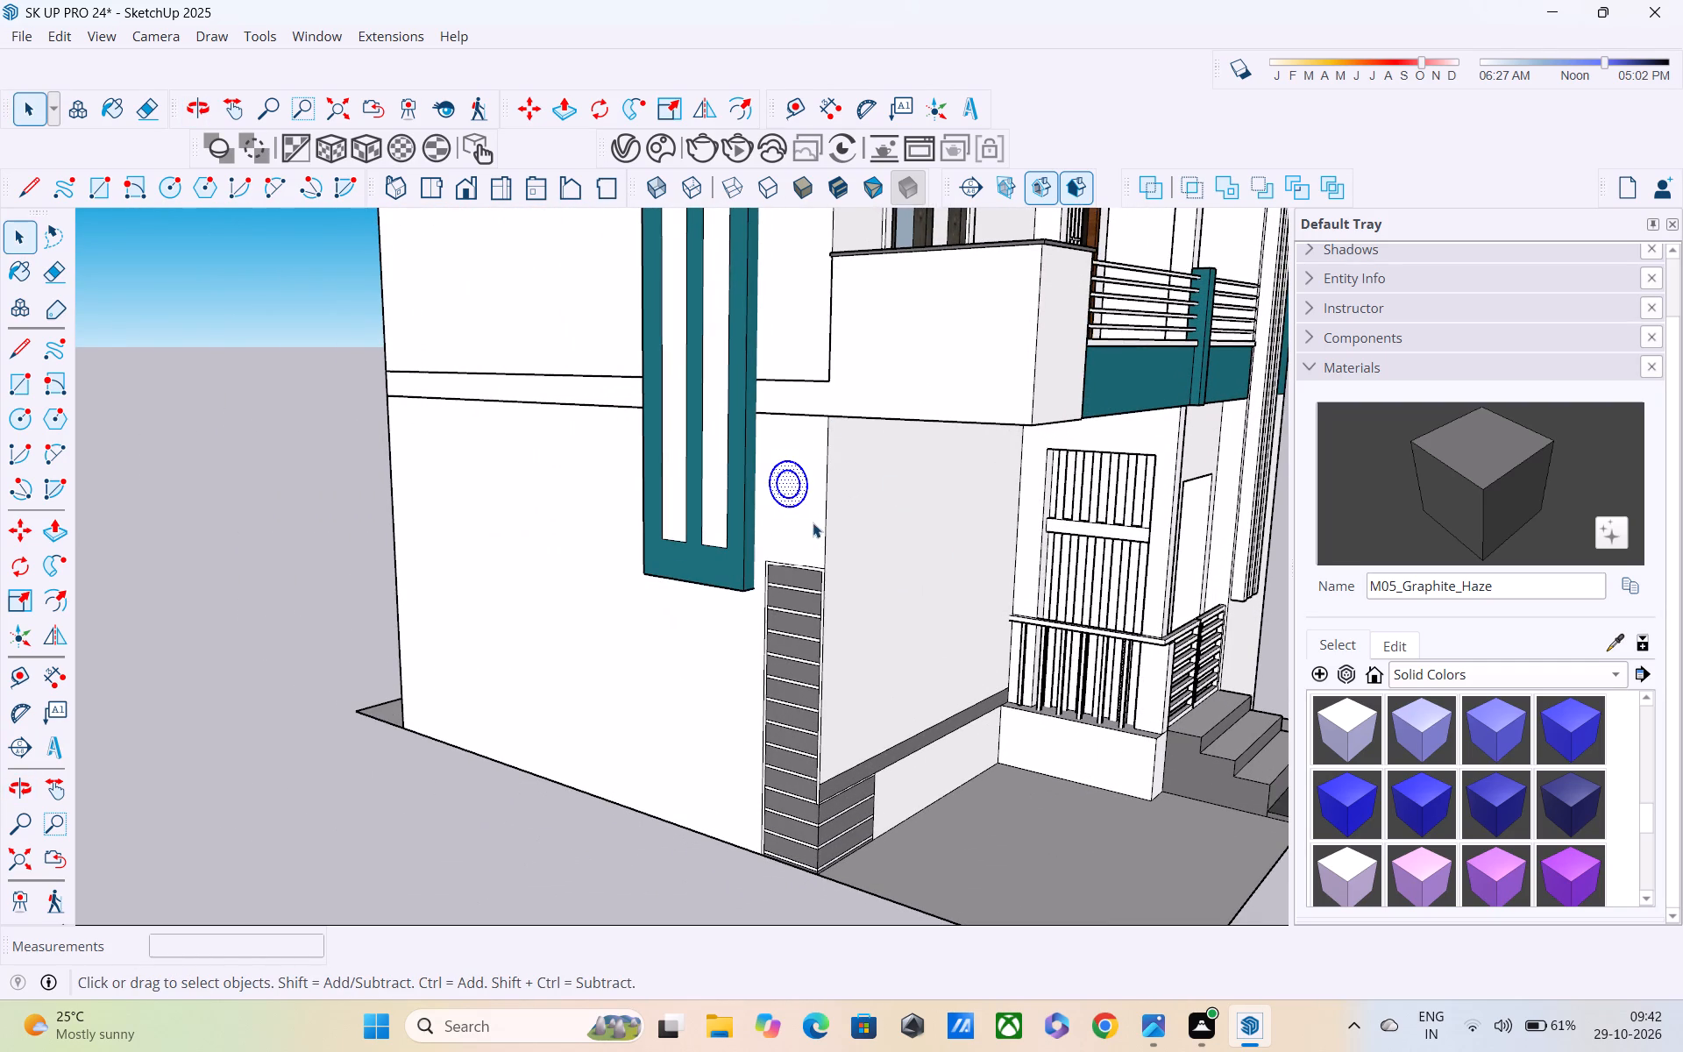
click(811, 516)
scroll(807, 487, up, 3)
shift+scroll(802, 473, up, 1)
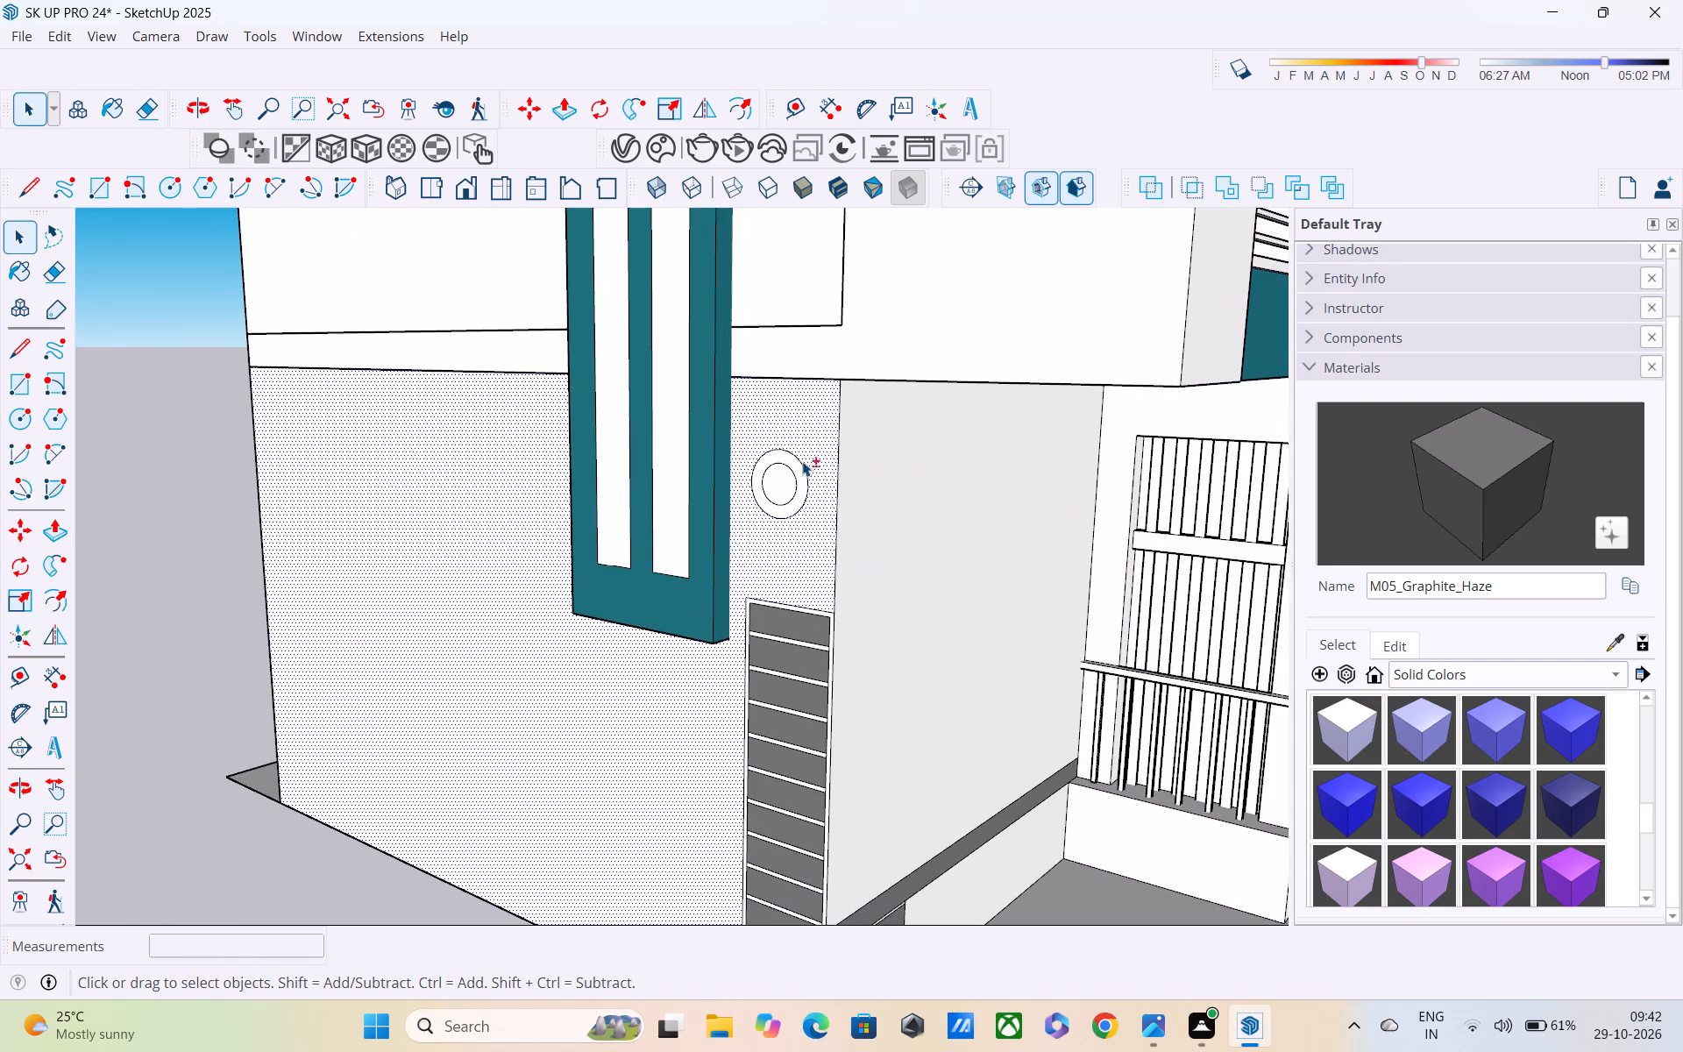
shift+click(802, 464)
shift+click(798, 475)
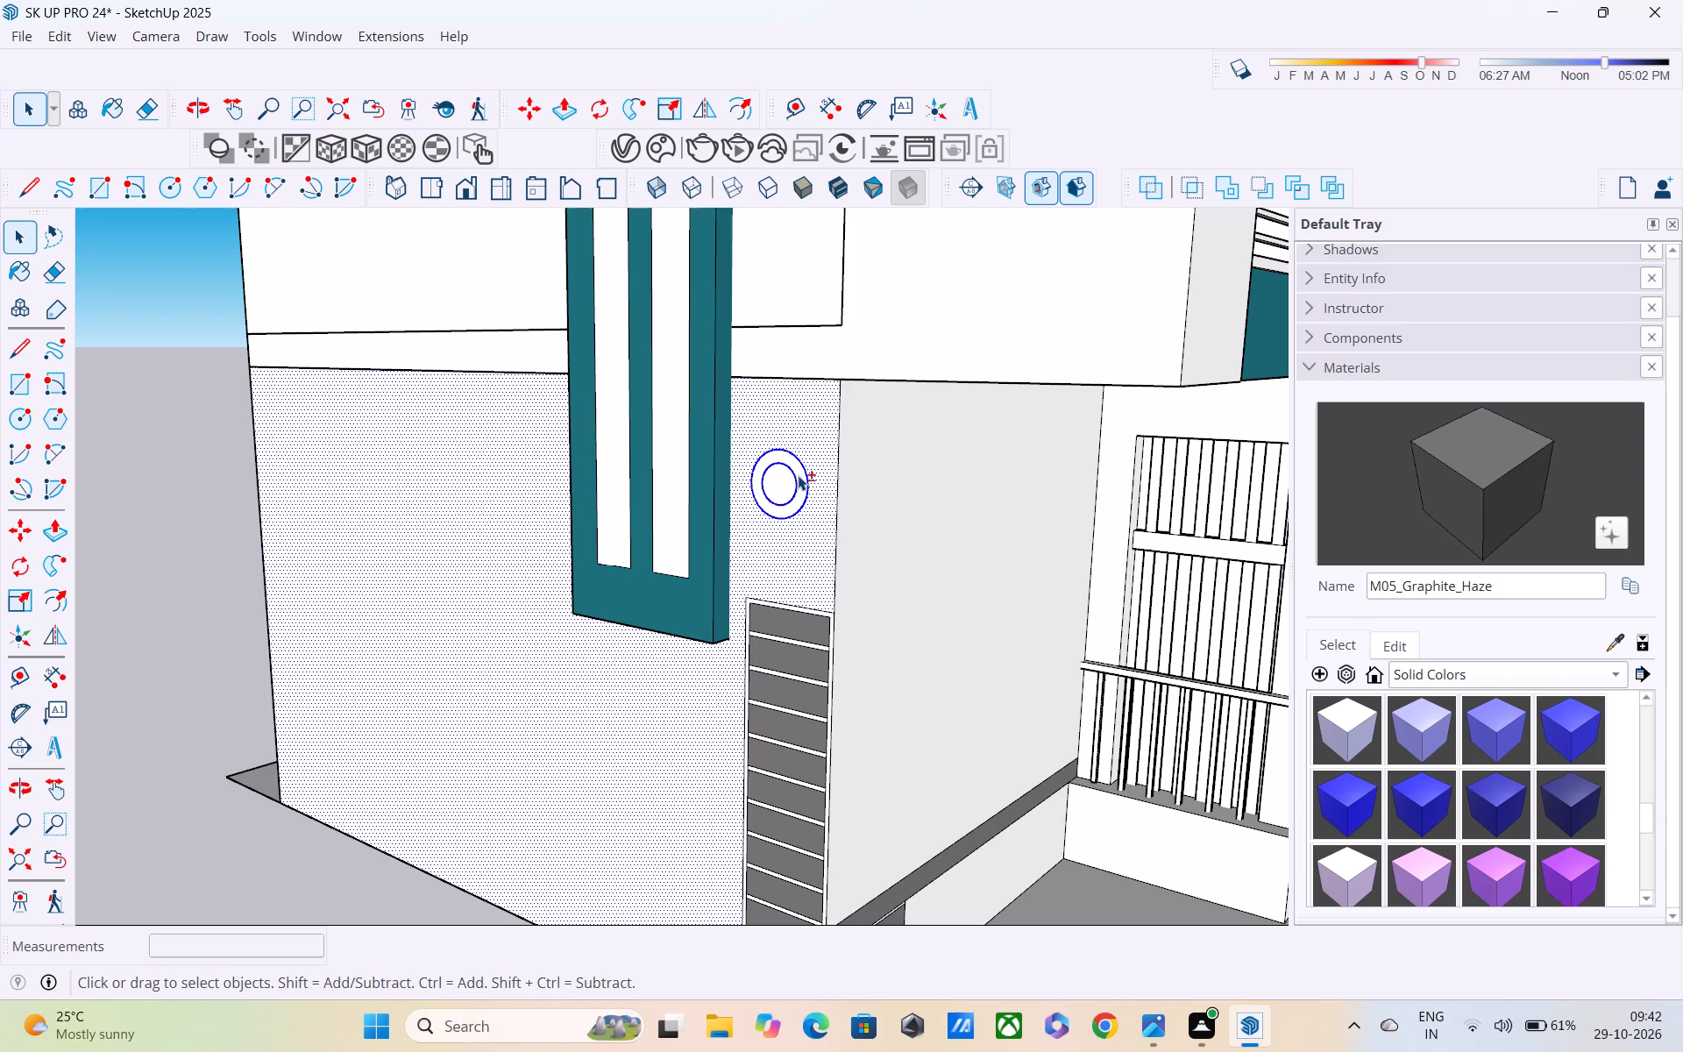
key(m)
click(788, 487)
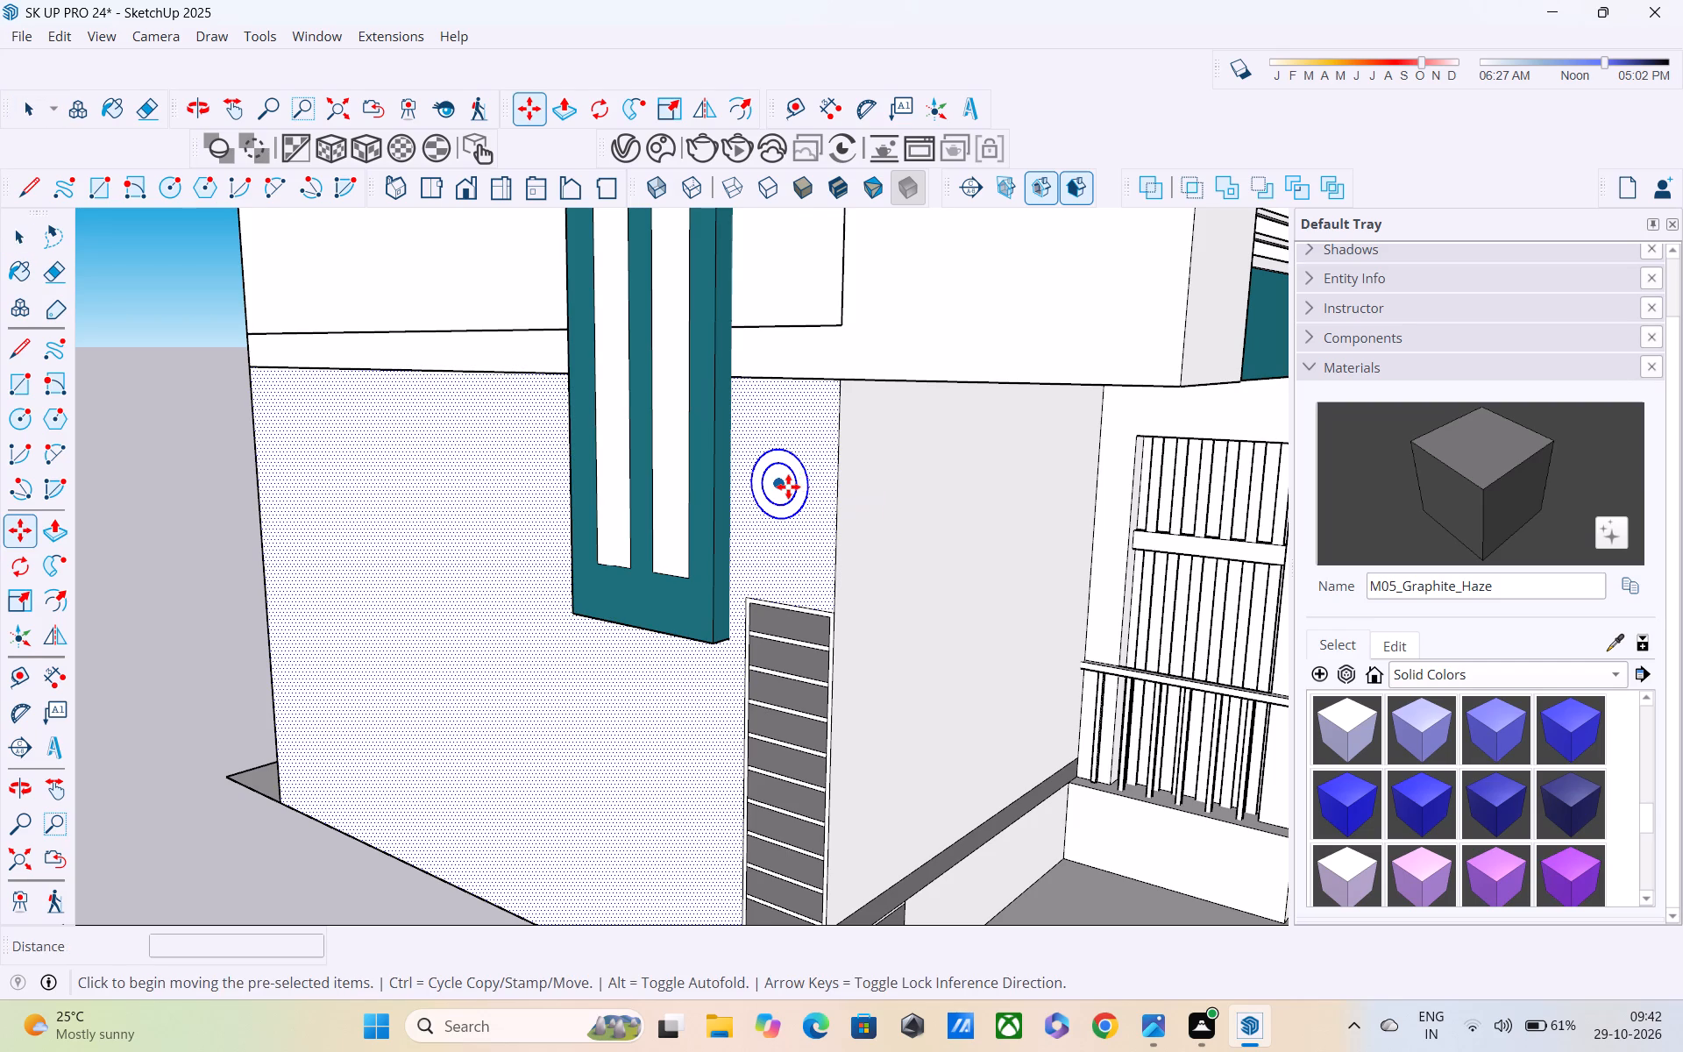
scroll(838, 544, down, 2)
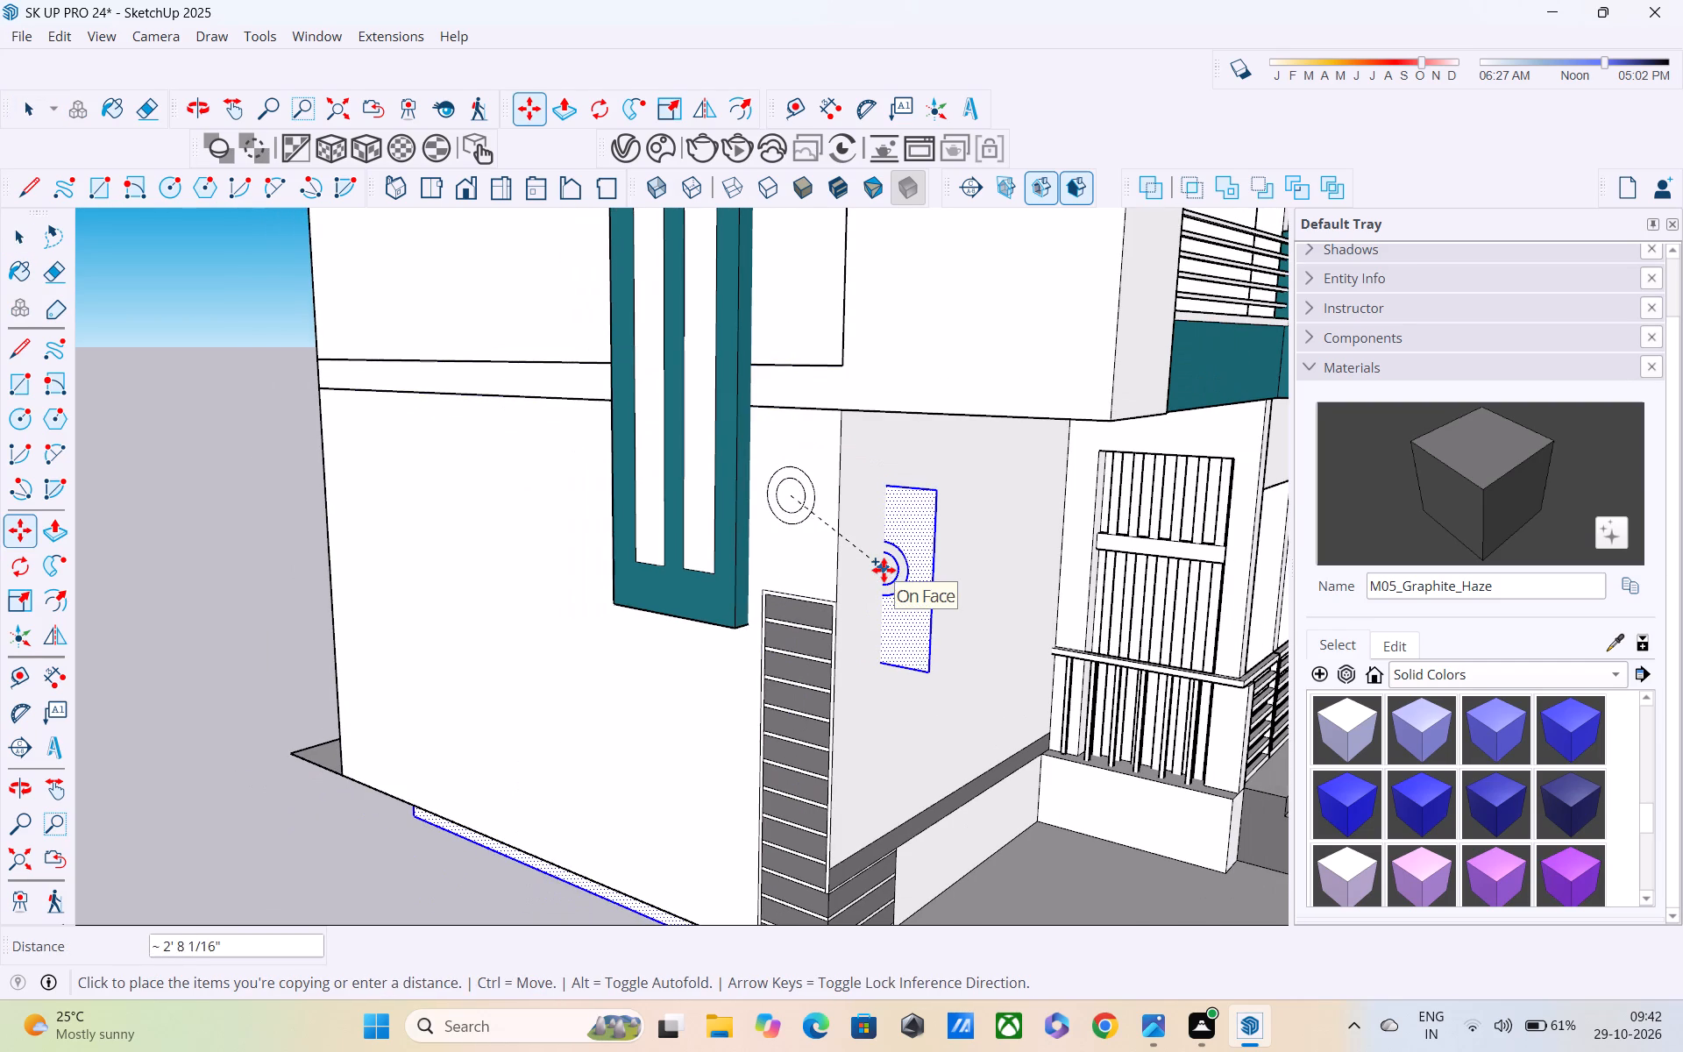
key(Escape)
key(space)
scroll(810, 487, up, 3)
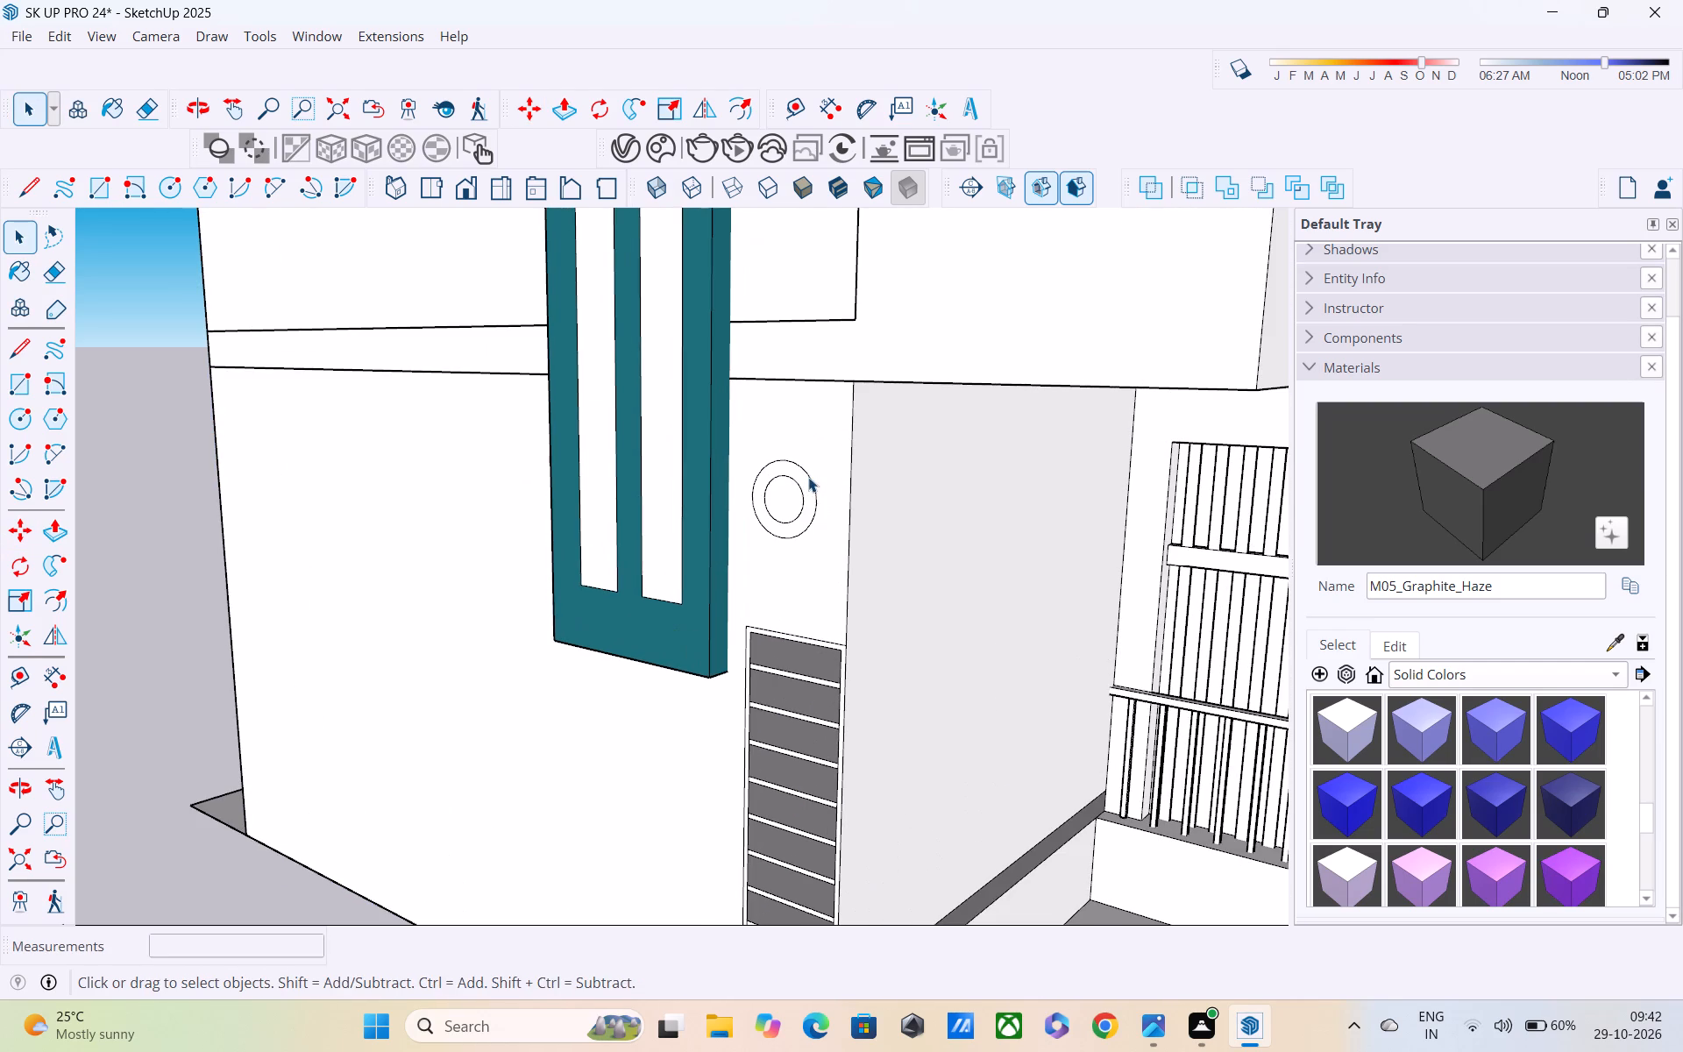
Copy only the two concentric circle outlines from the side wall into the open space in front of the house.
shift+click(808, 476)
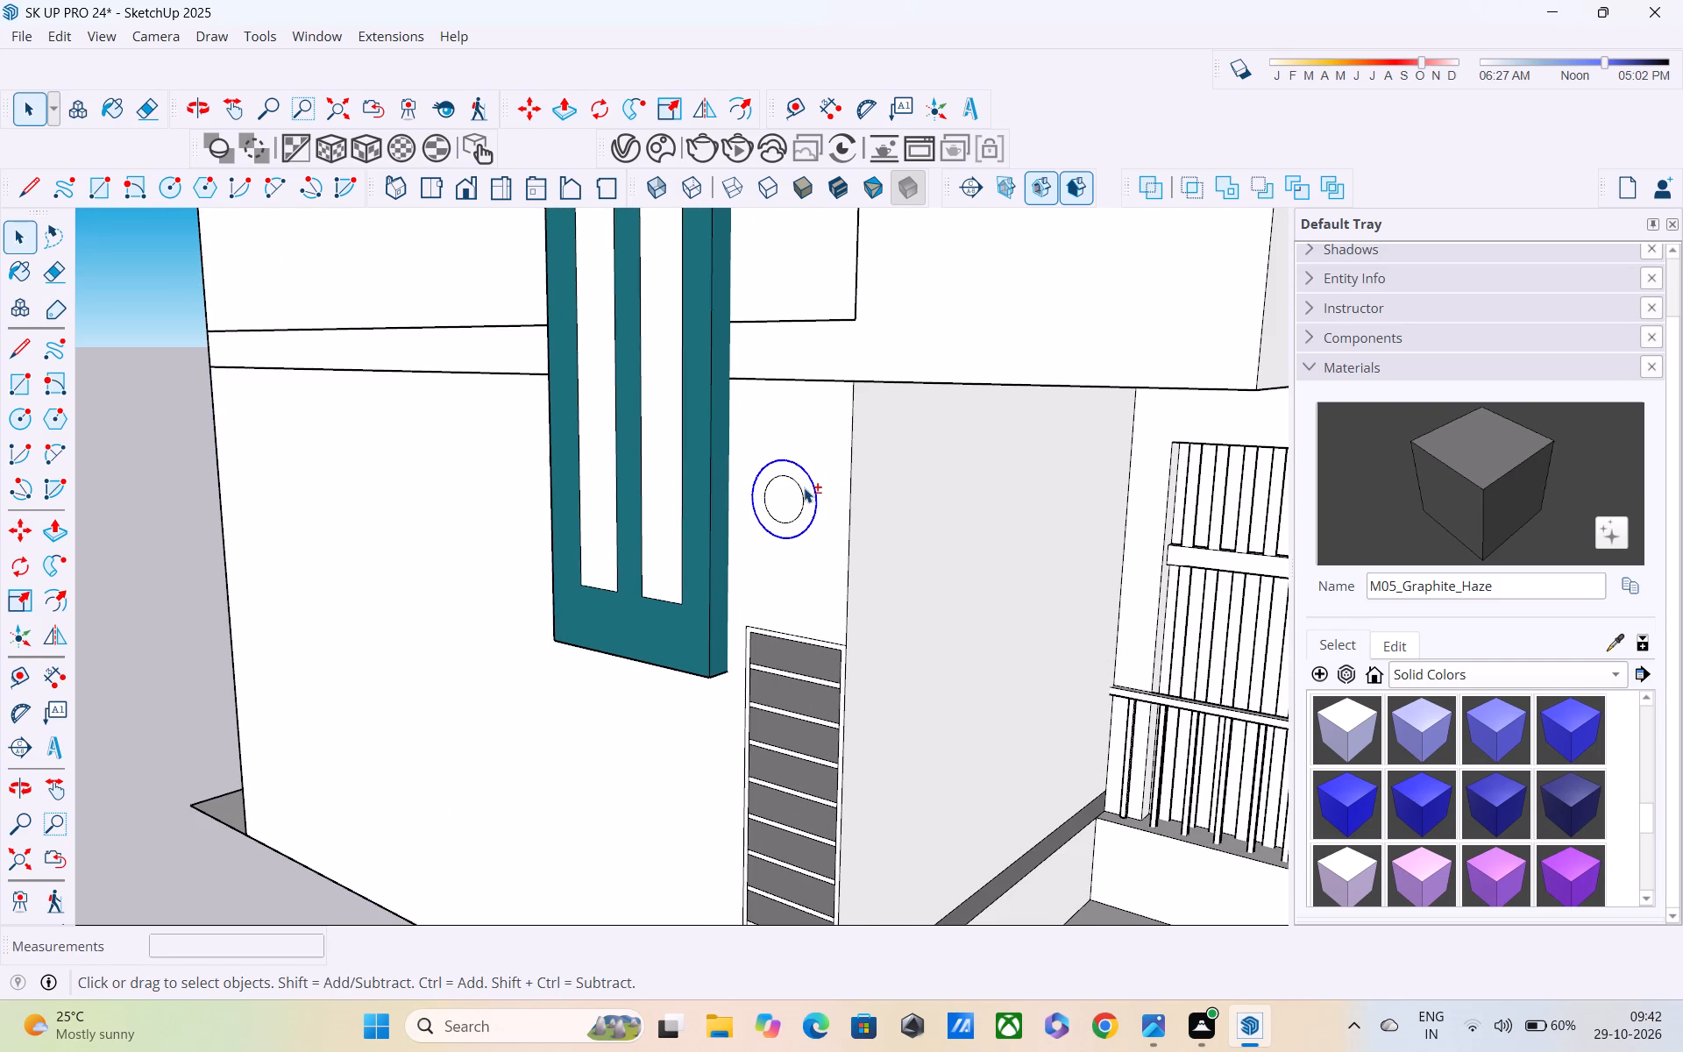
shift+click(803, 492)
key(m)
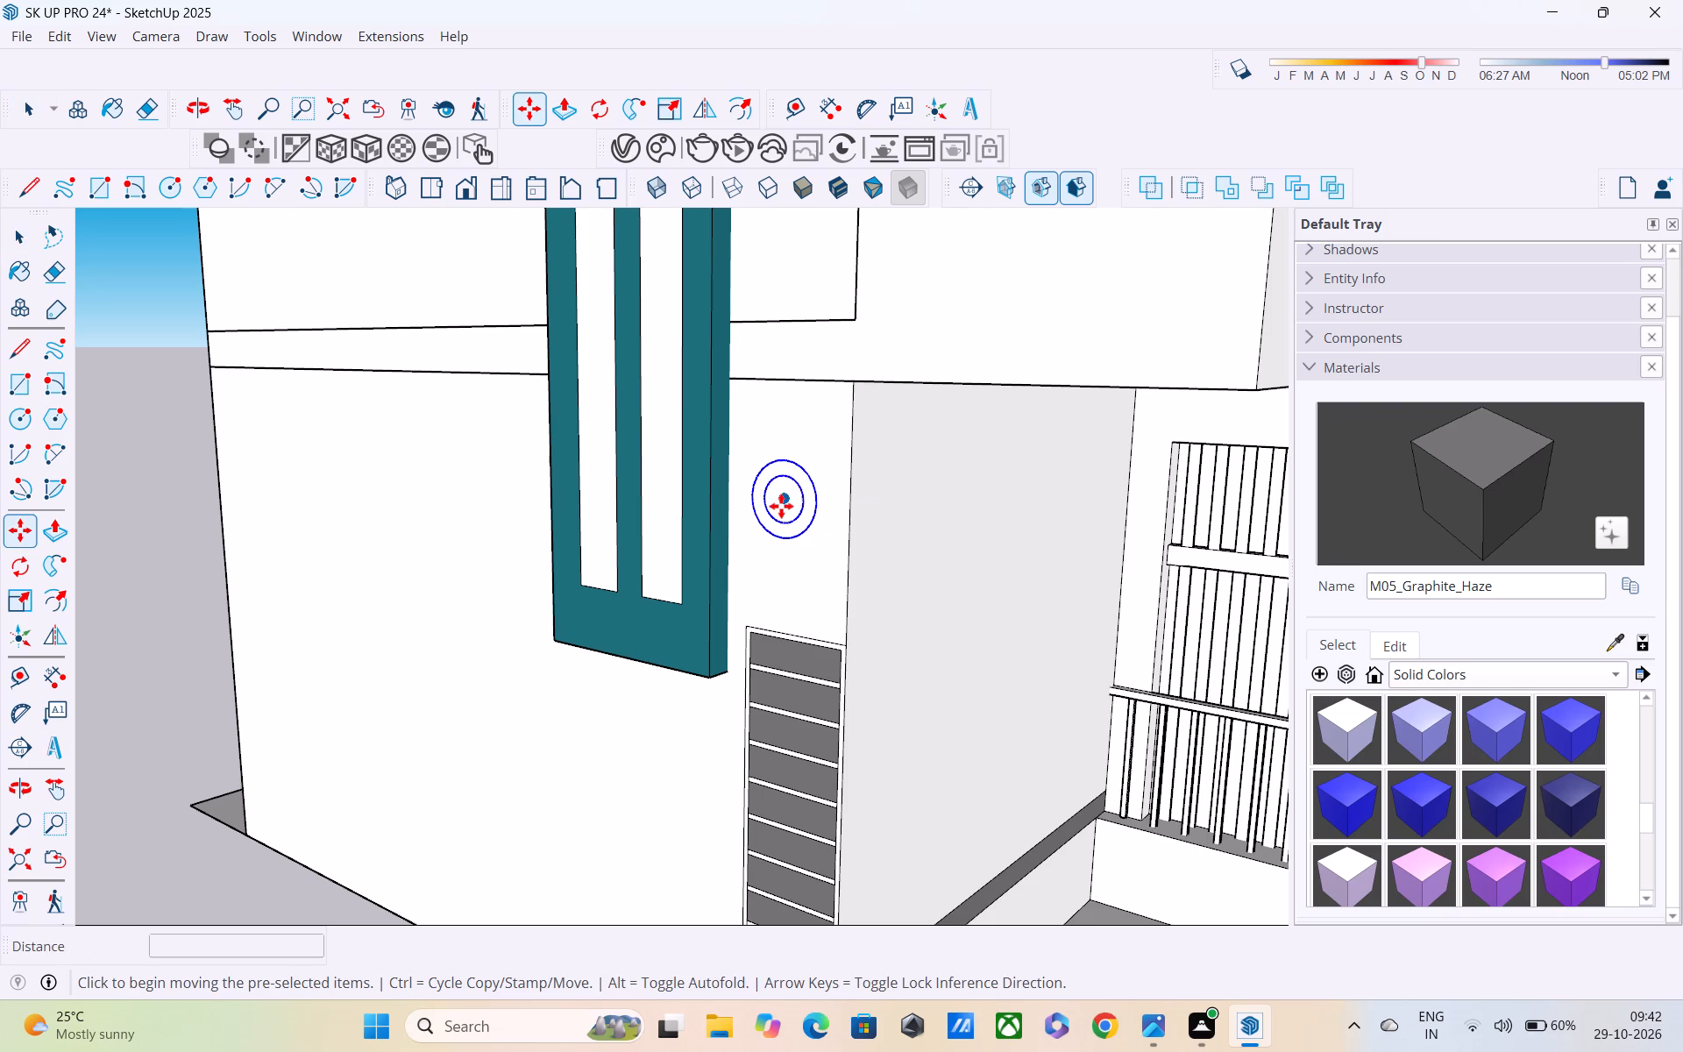
click(780, 507)
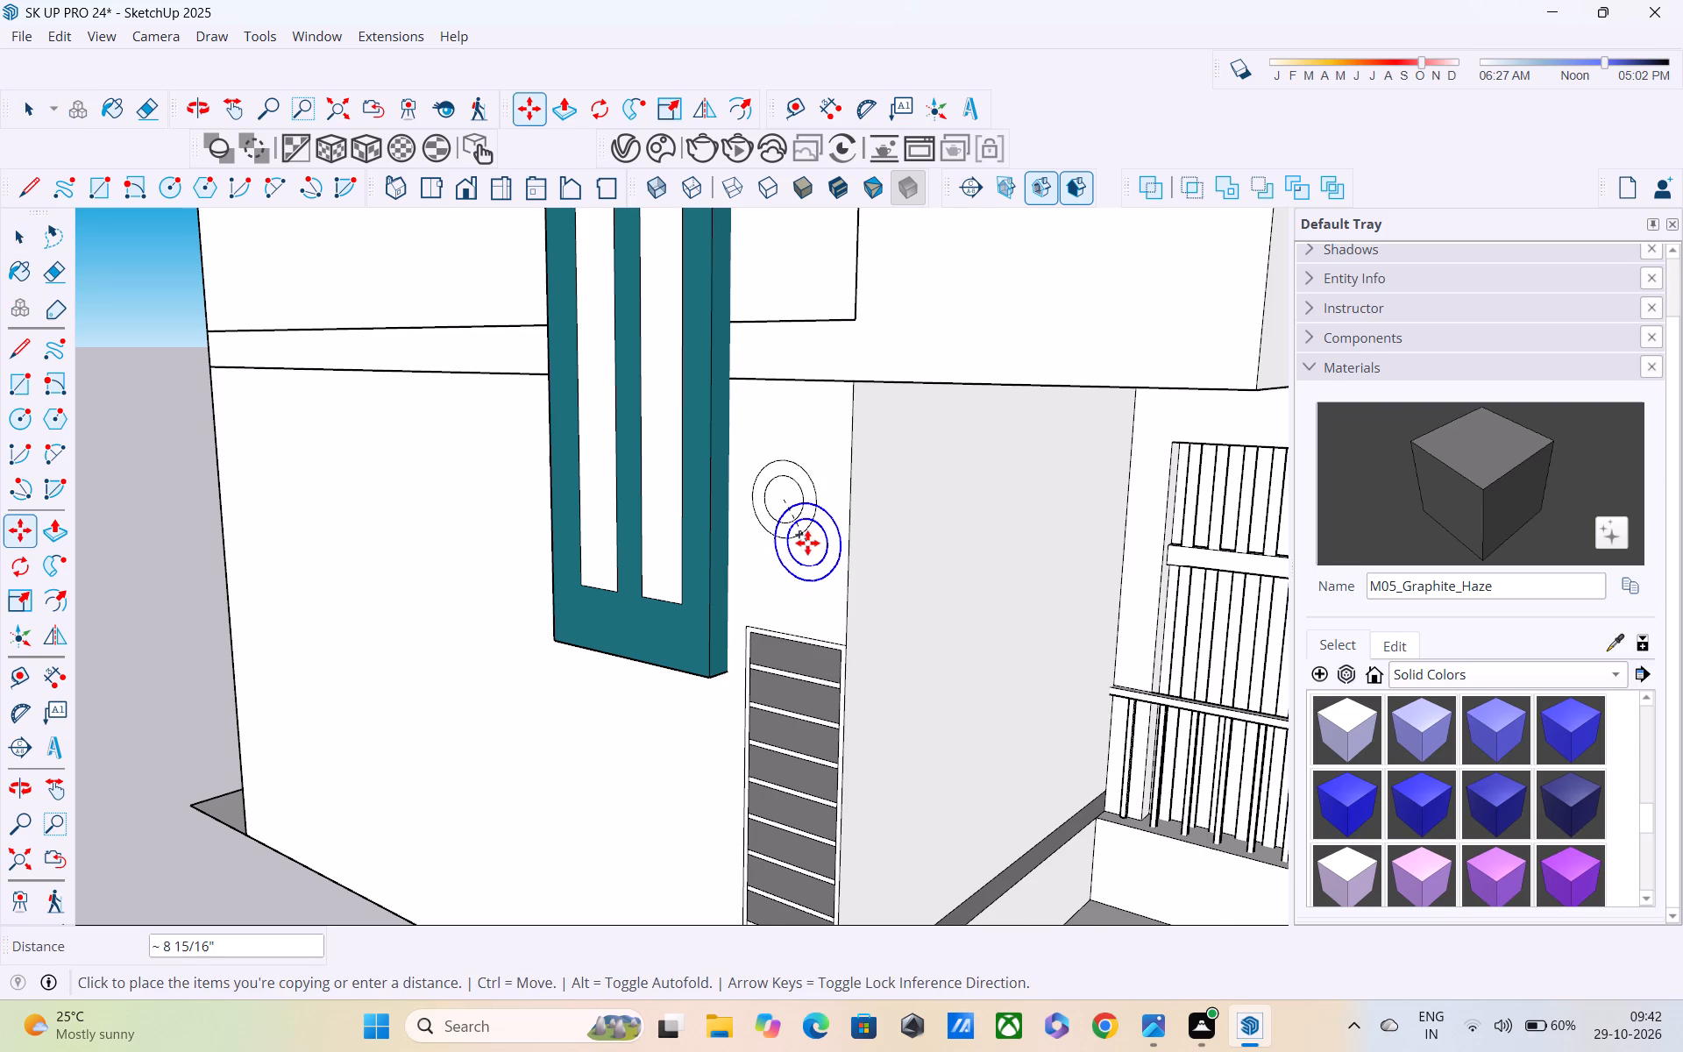
scroll(807, 543, down, 4)
shift+scroll(965, 579, down, 1)
shift+middle_drag(960, 577, 598, 518)
scroll(596, 518, up, 1)
scroll(593, 517, down, 5)
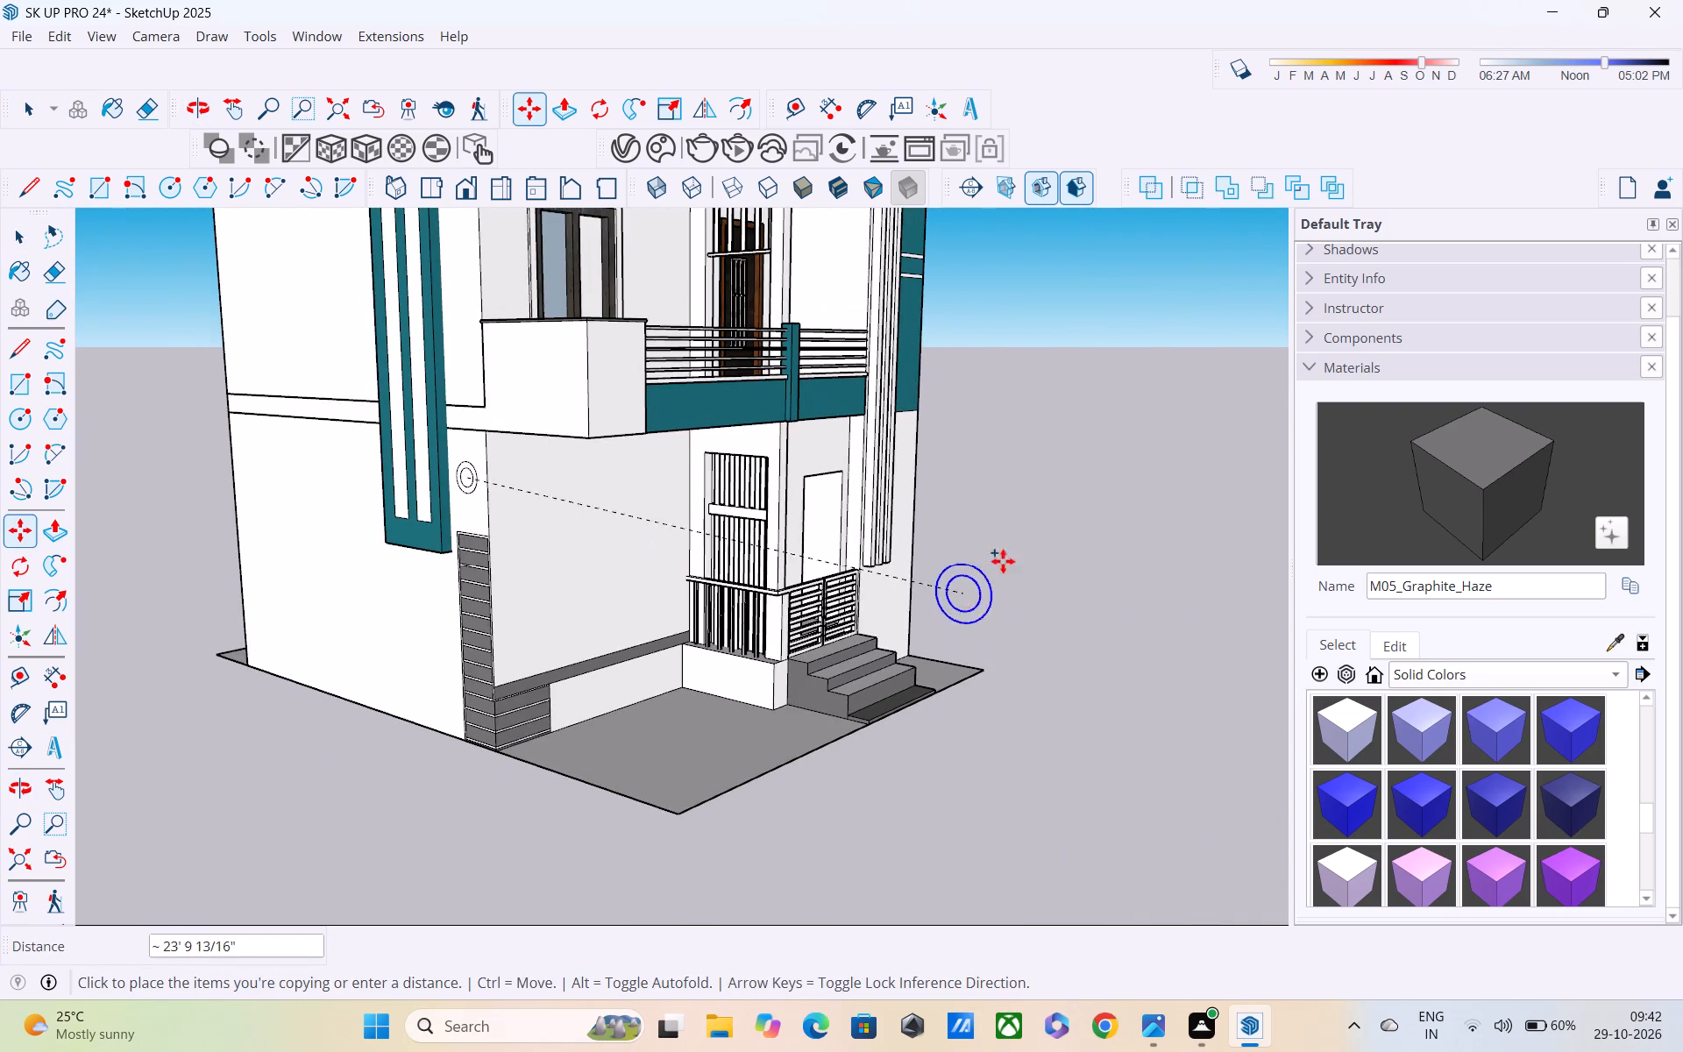
shift+middle_drag(1015, 525, 759, 518)
click(1035, 503)
key(space)
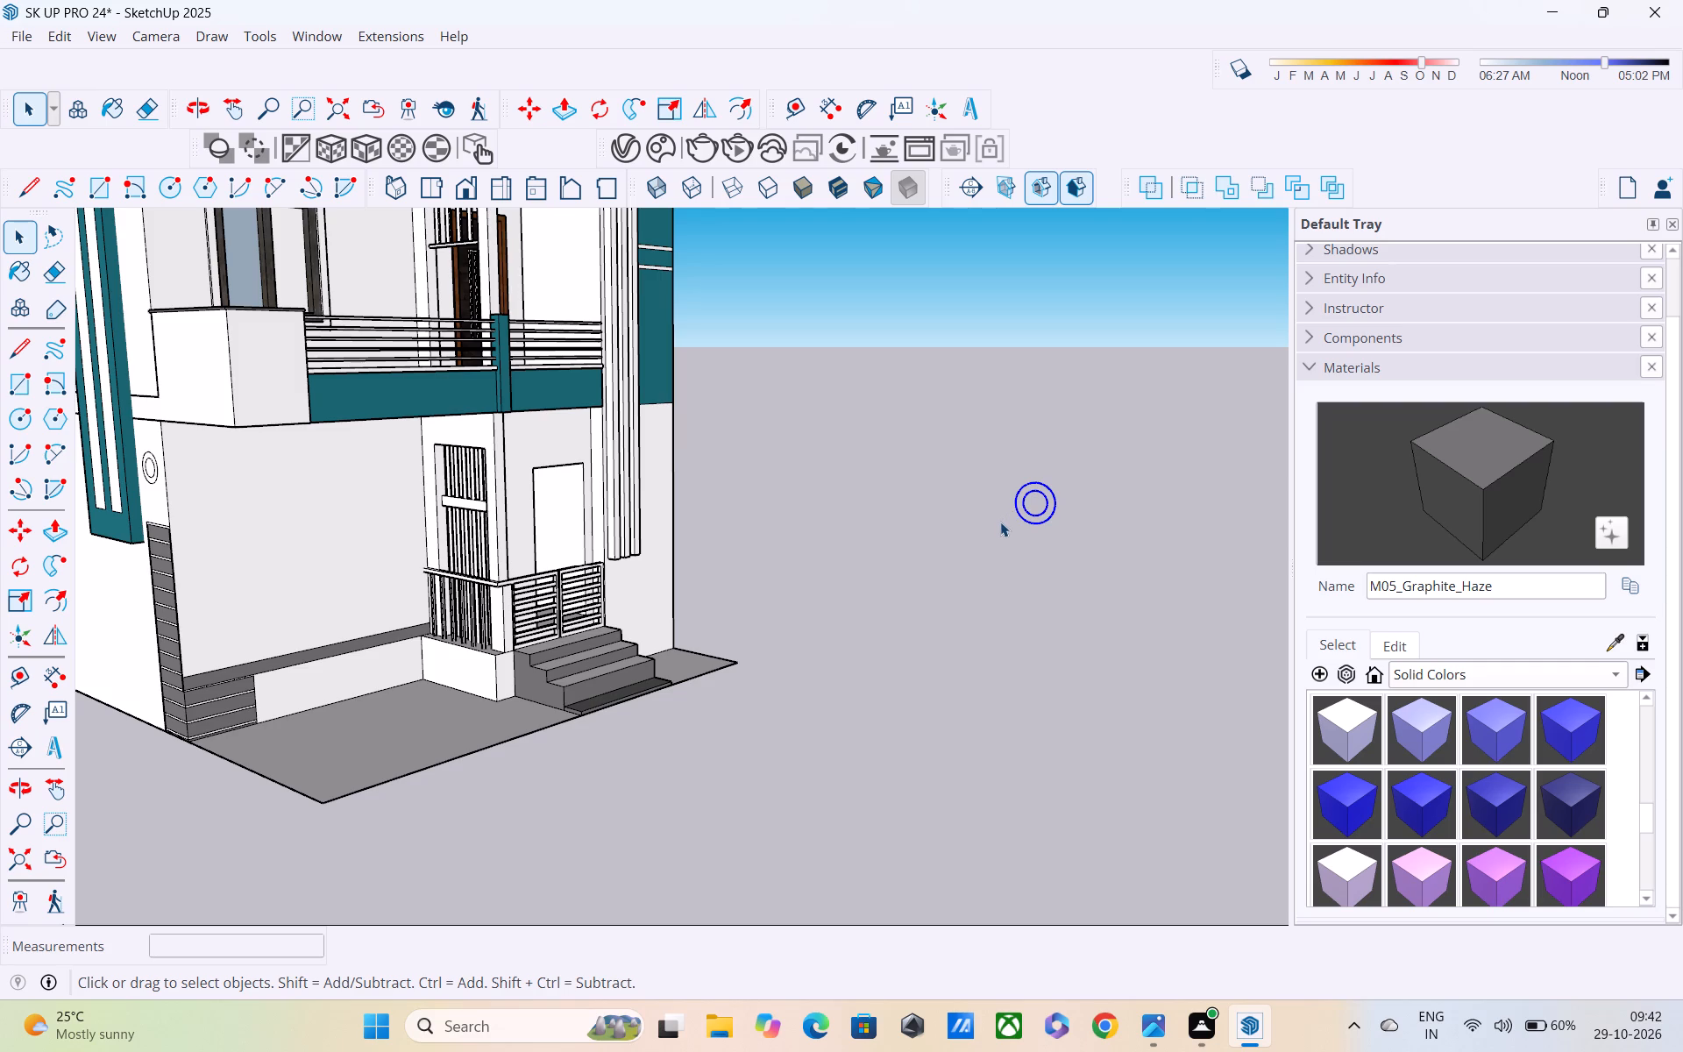
Rotate the copied pair of concentric circles 90° about the vertical axis so it faces the same way as the front facade.
middle_drag(1072, 527, 918, 547)
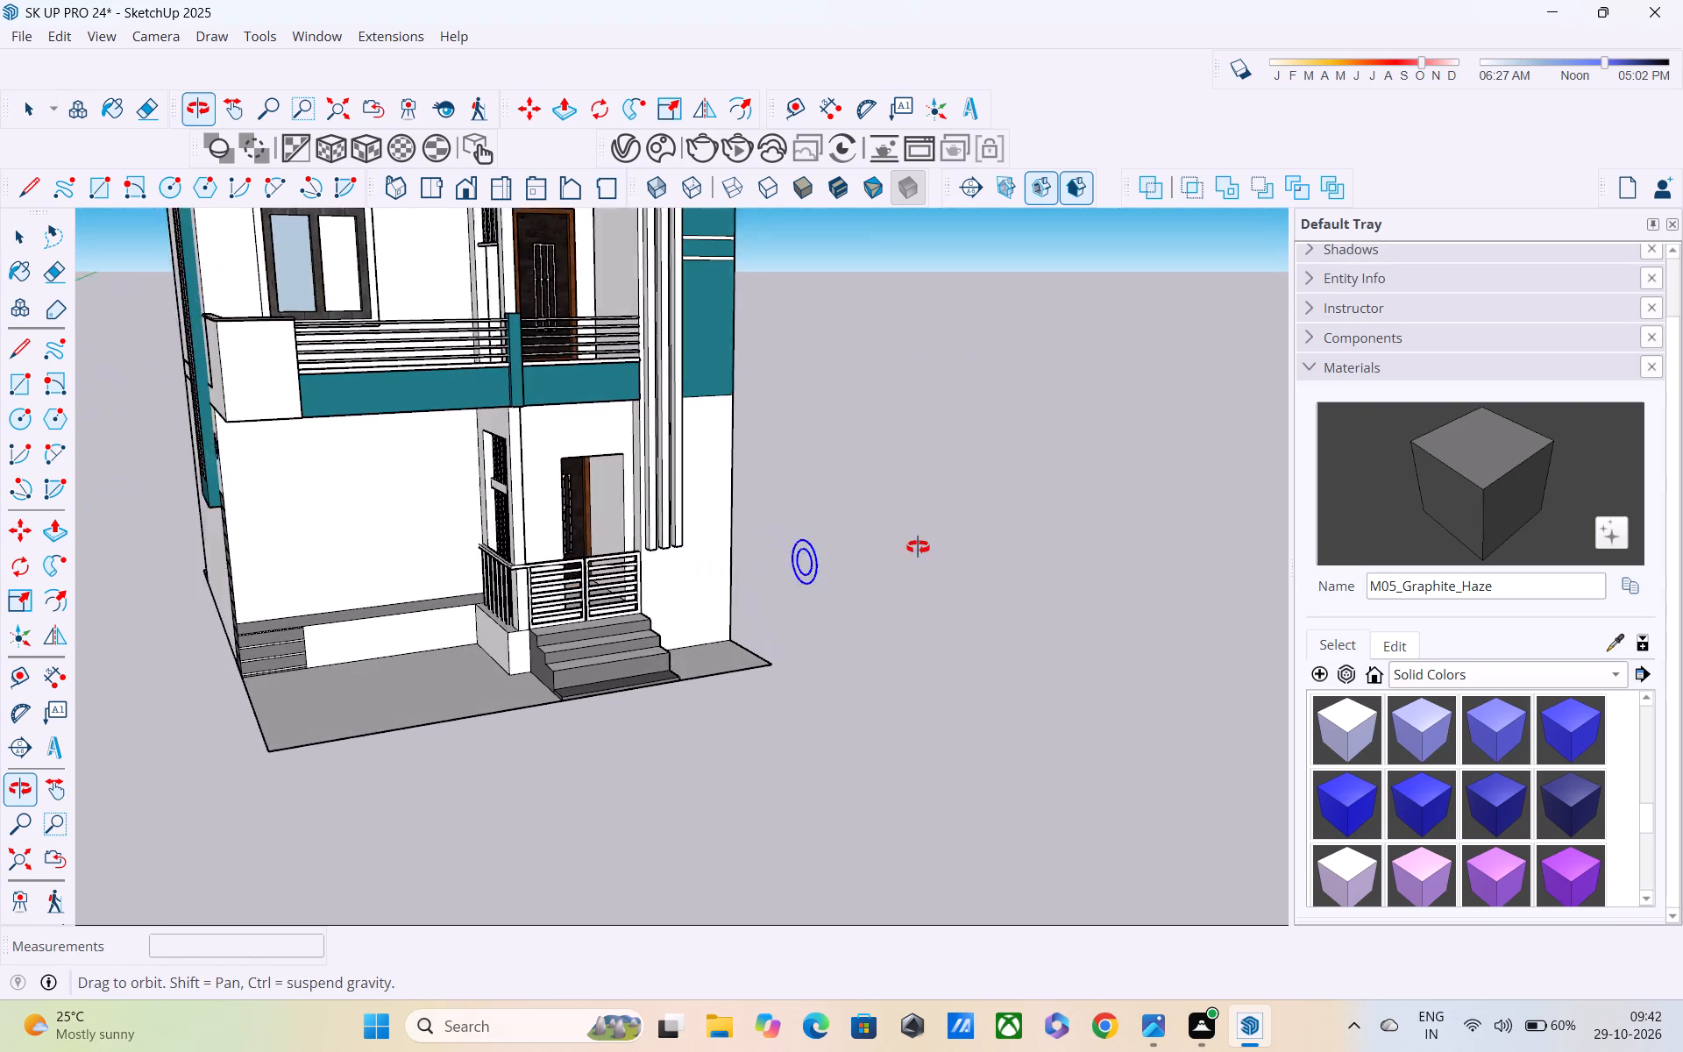
middle_drag(918, 547, 926, 543)
key(q)
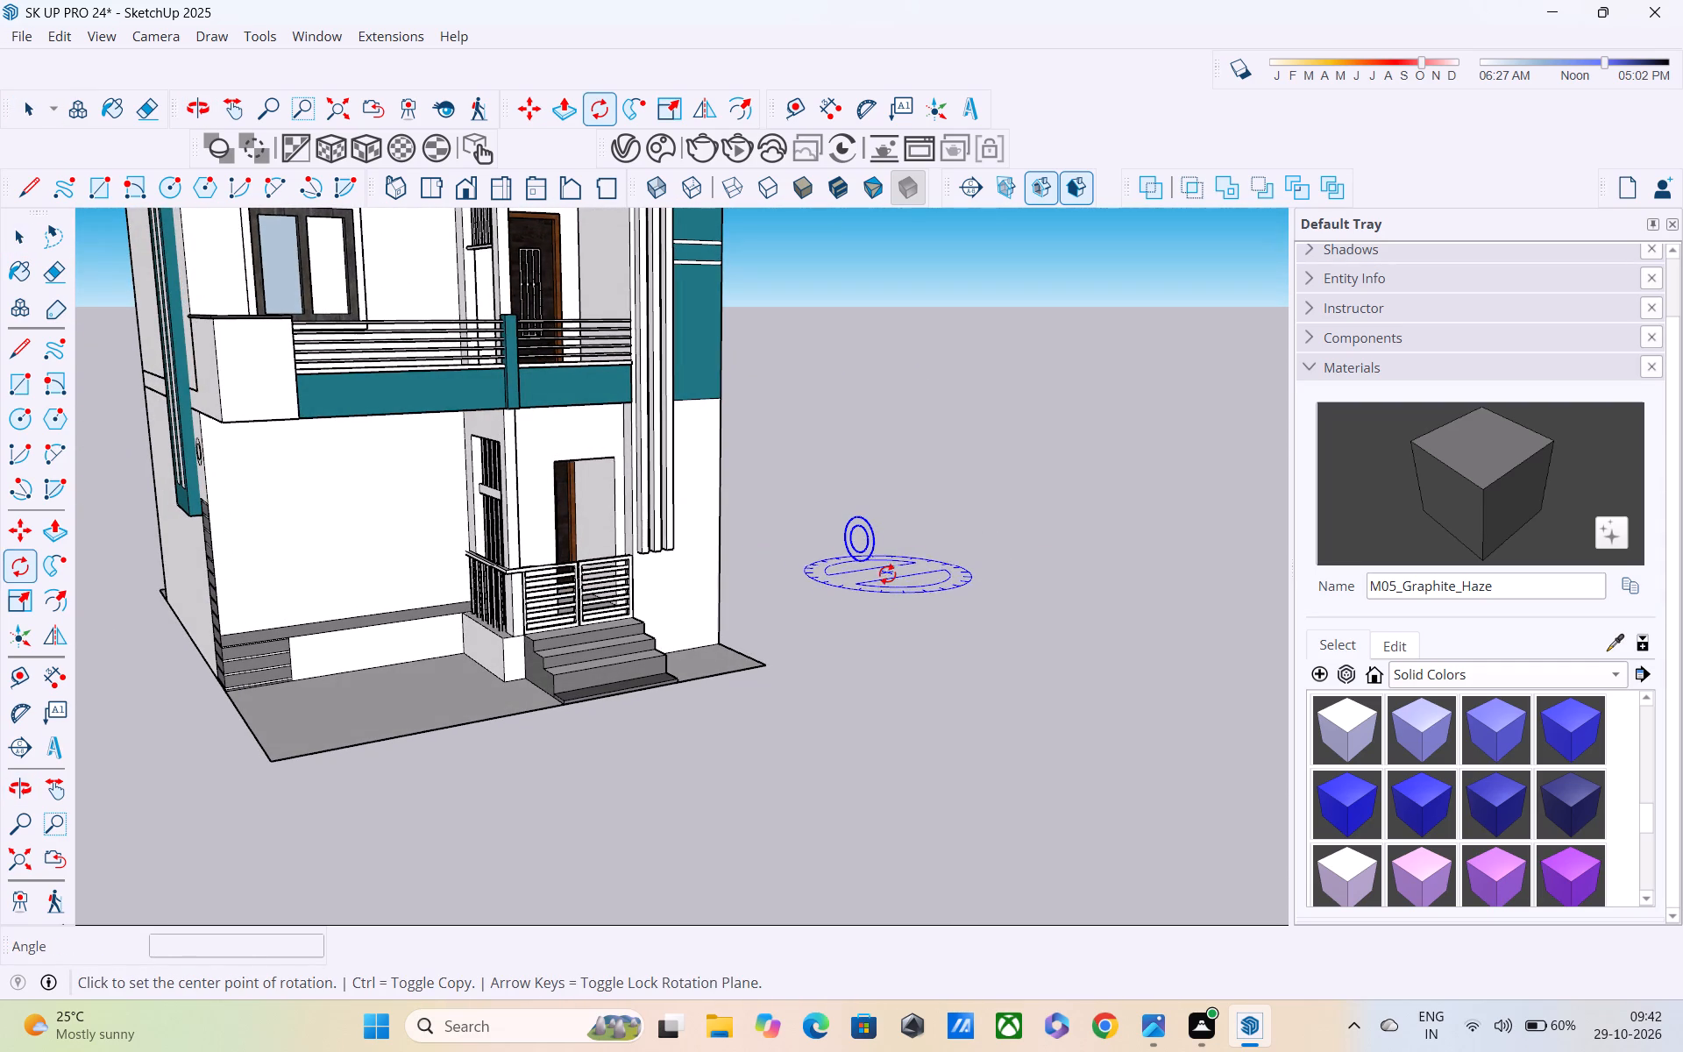
click(867, 558)
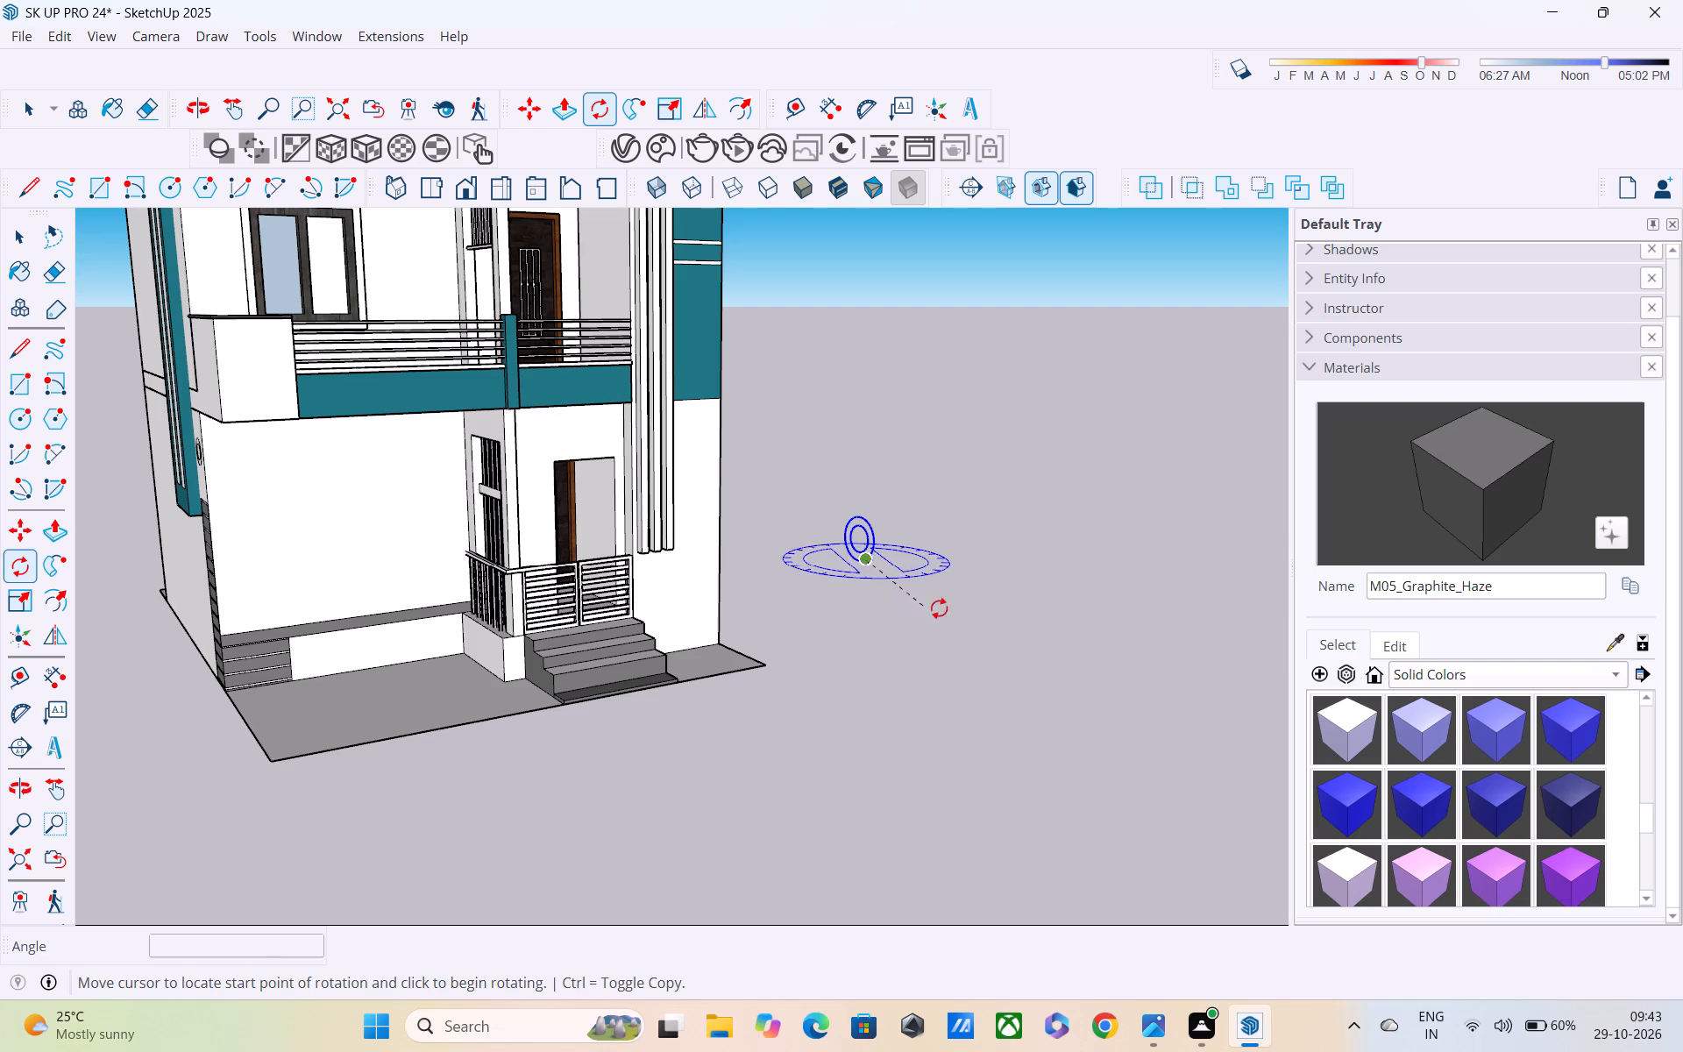
click(994, 604)
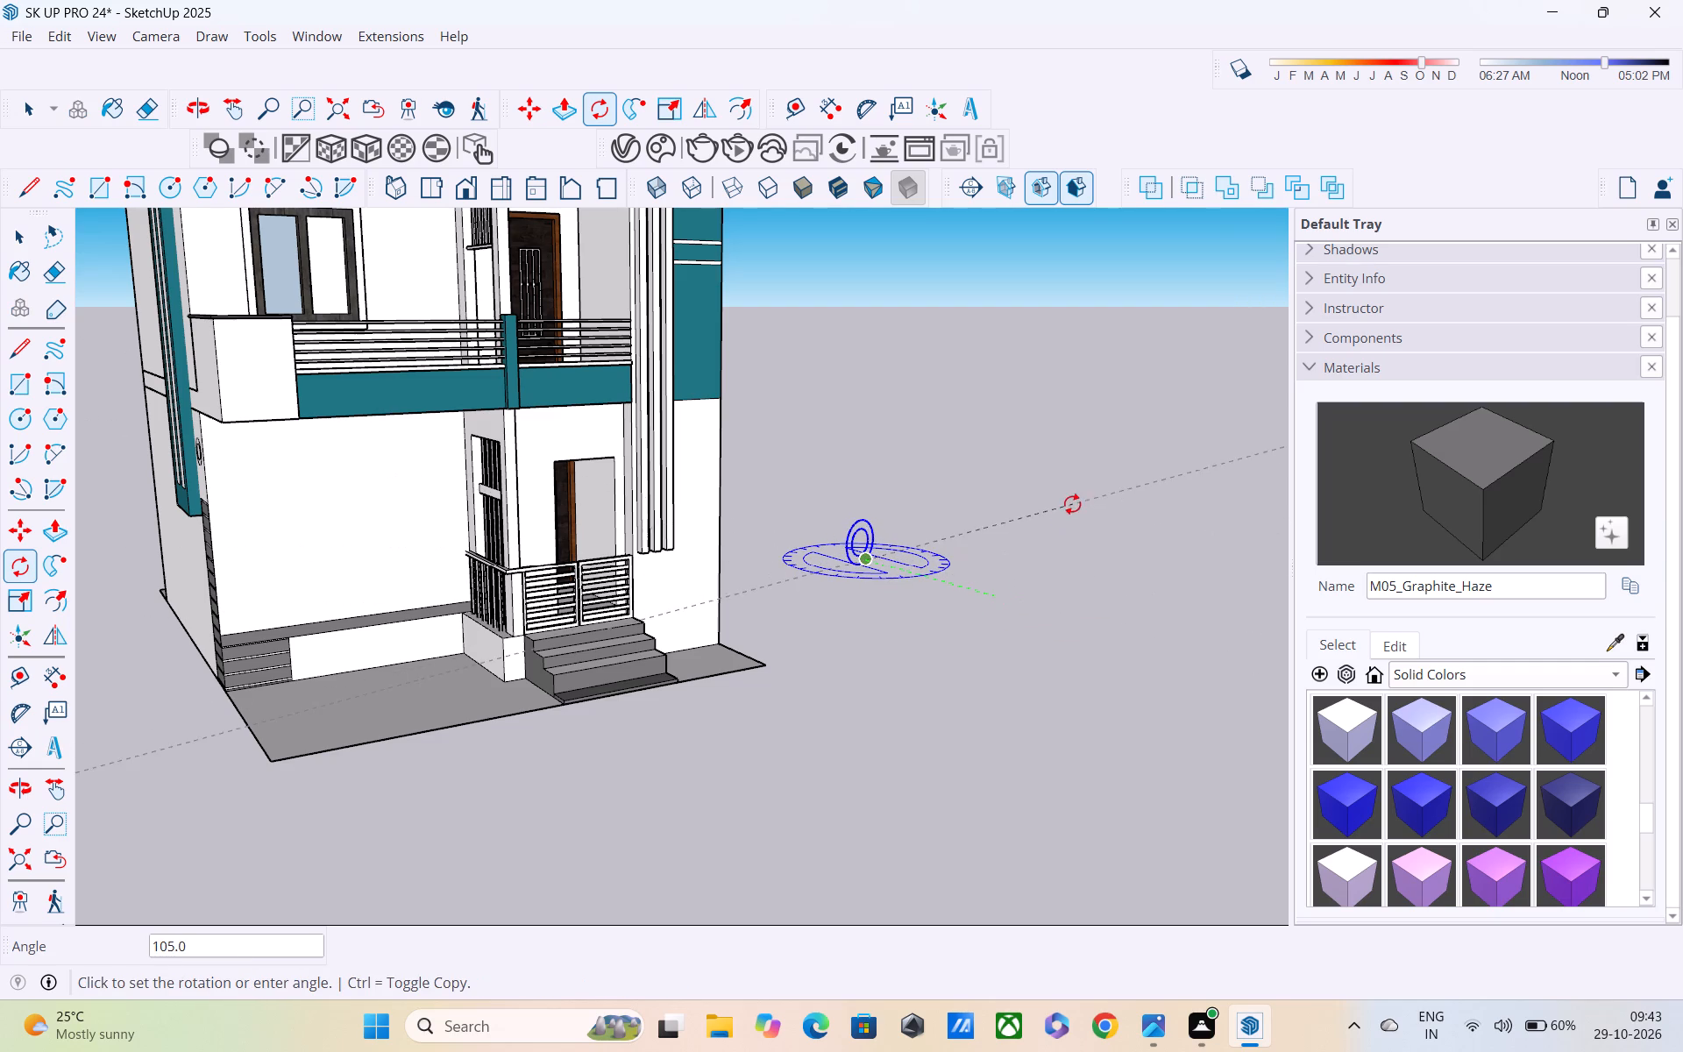
click(1046, 534)
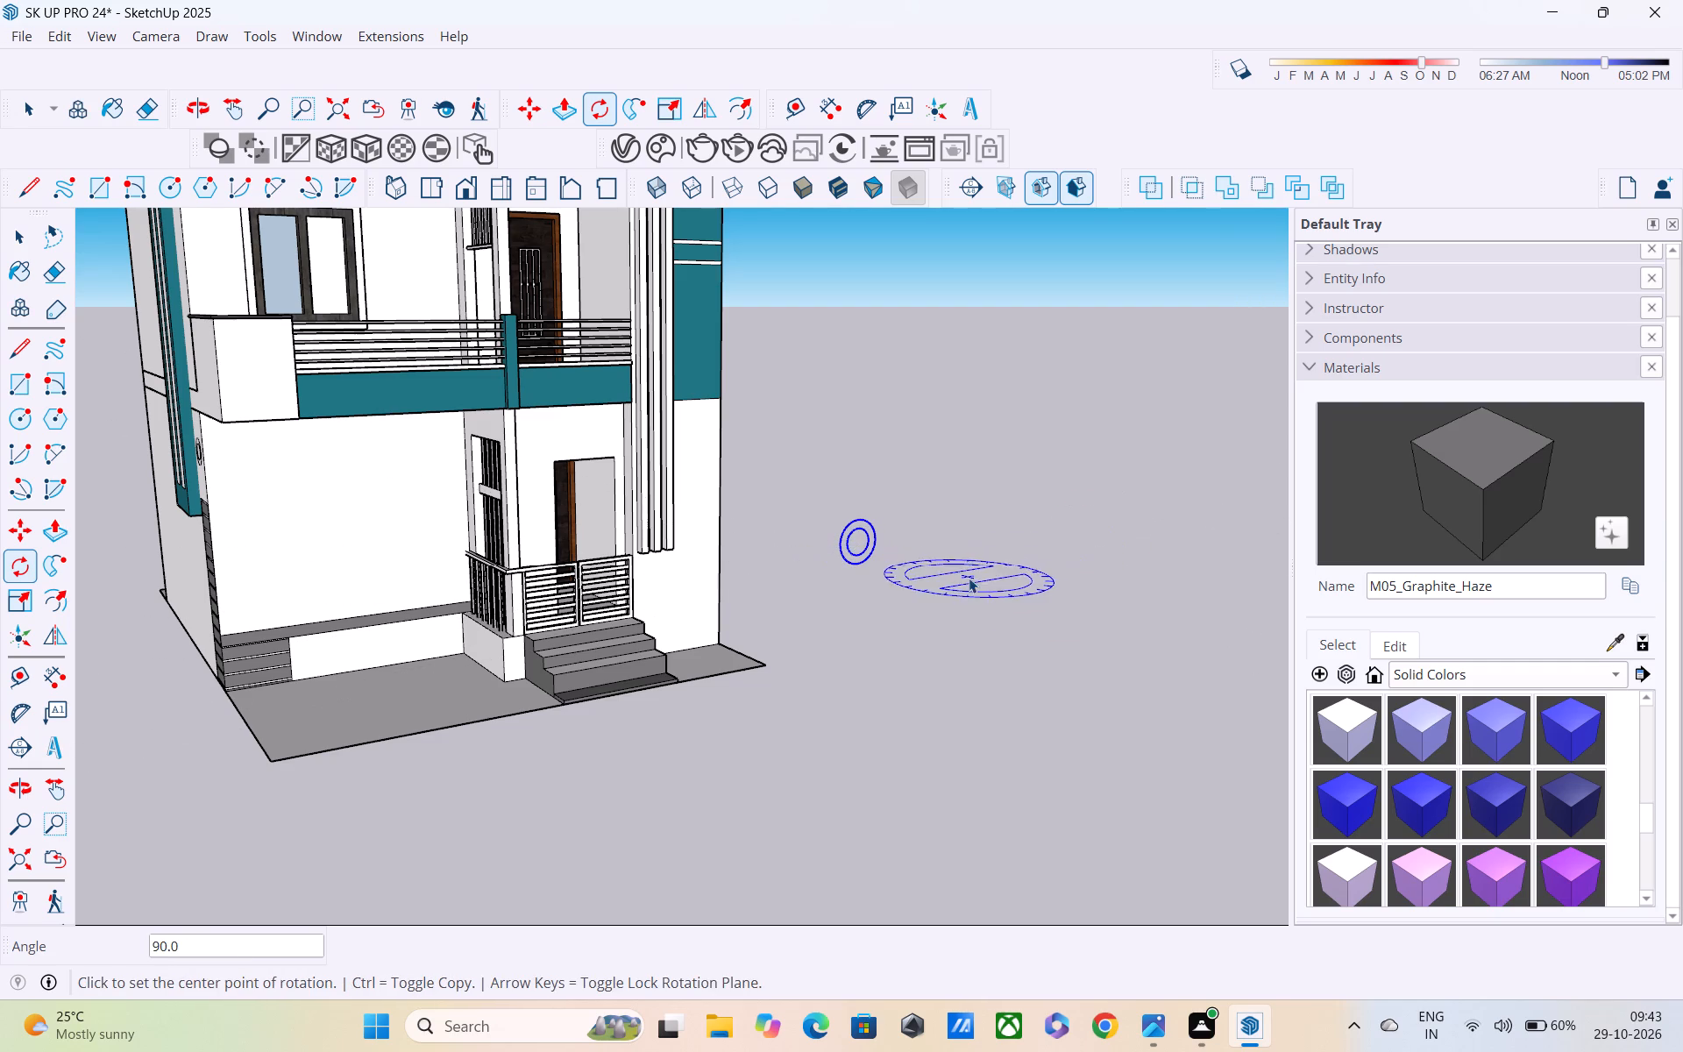
key(space)
Move the rotated concentric circles by their centre onto the ground-floor front wall, near its upper corner beside the side-wall detail.
key(m)
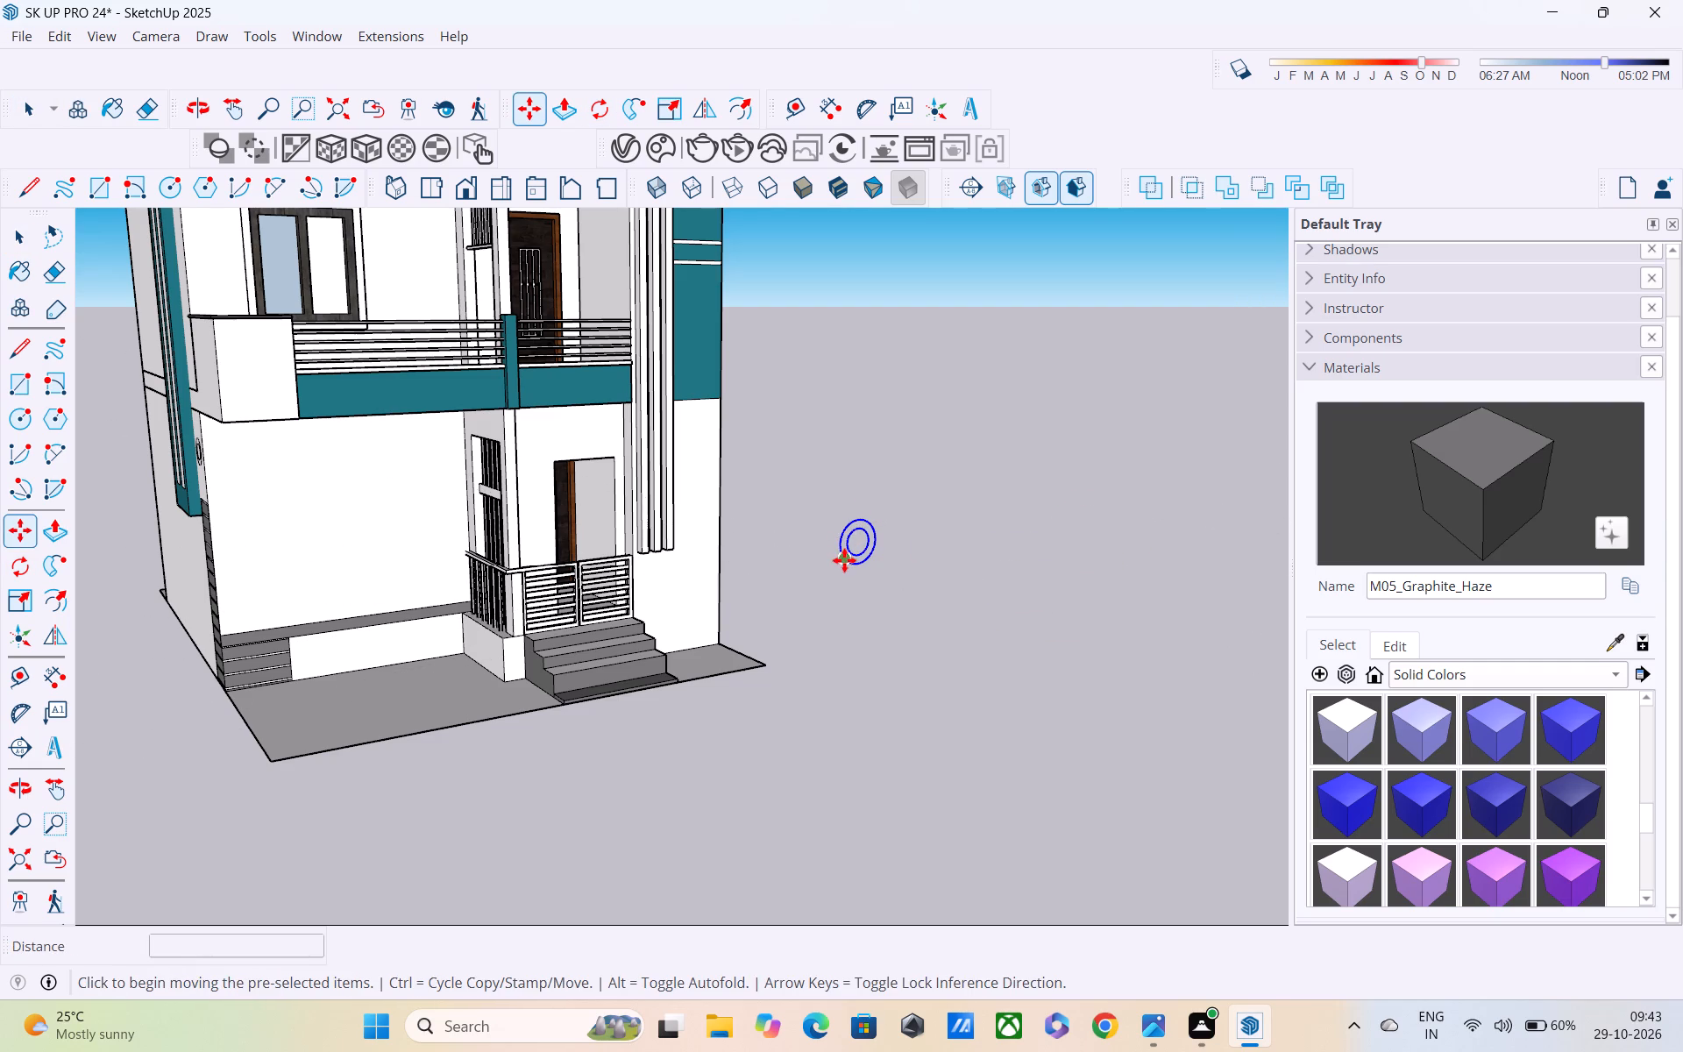
scroll(862, 544, up, 3)
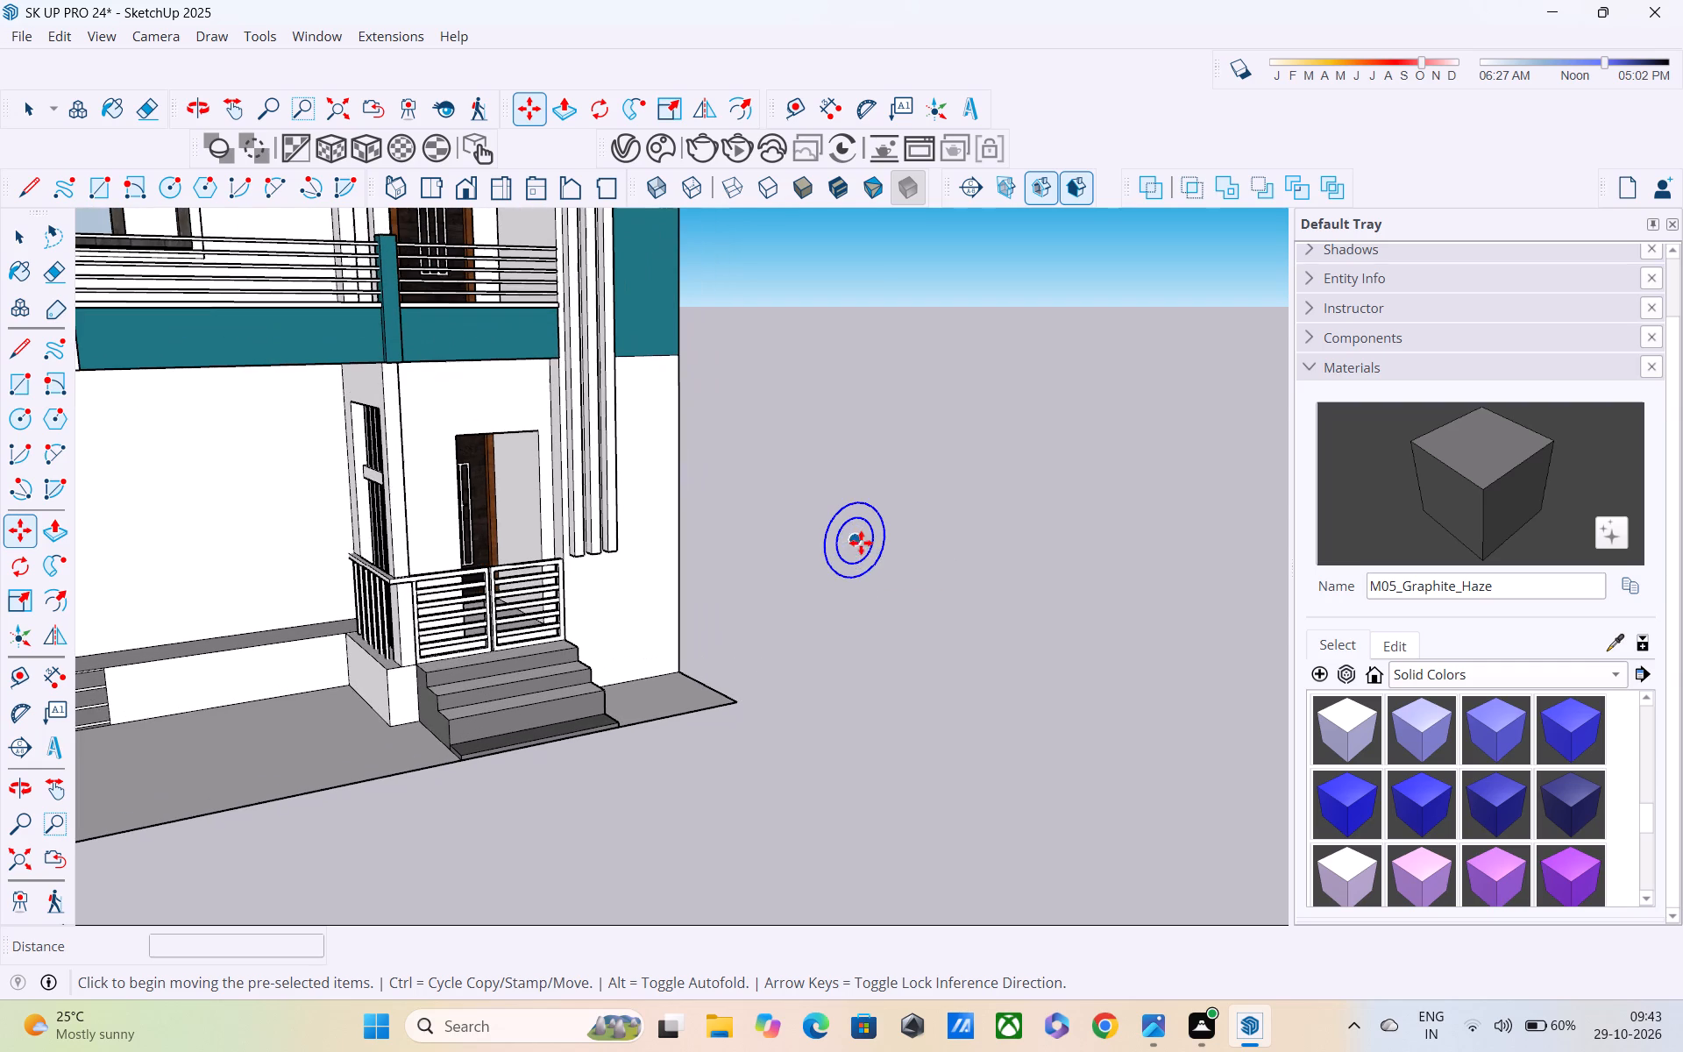
click(849, 539)
scroll(566, 595, down, 3)
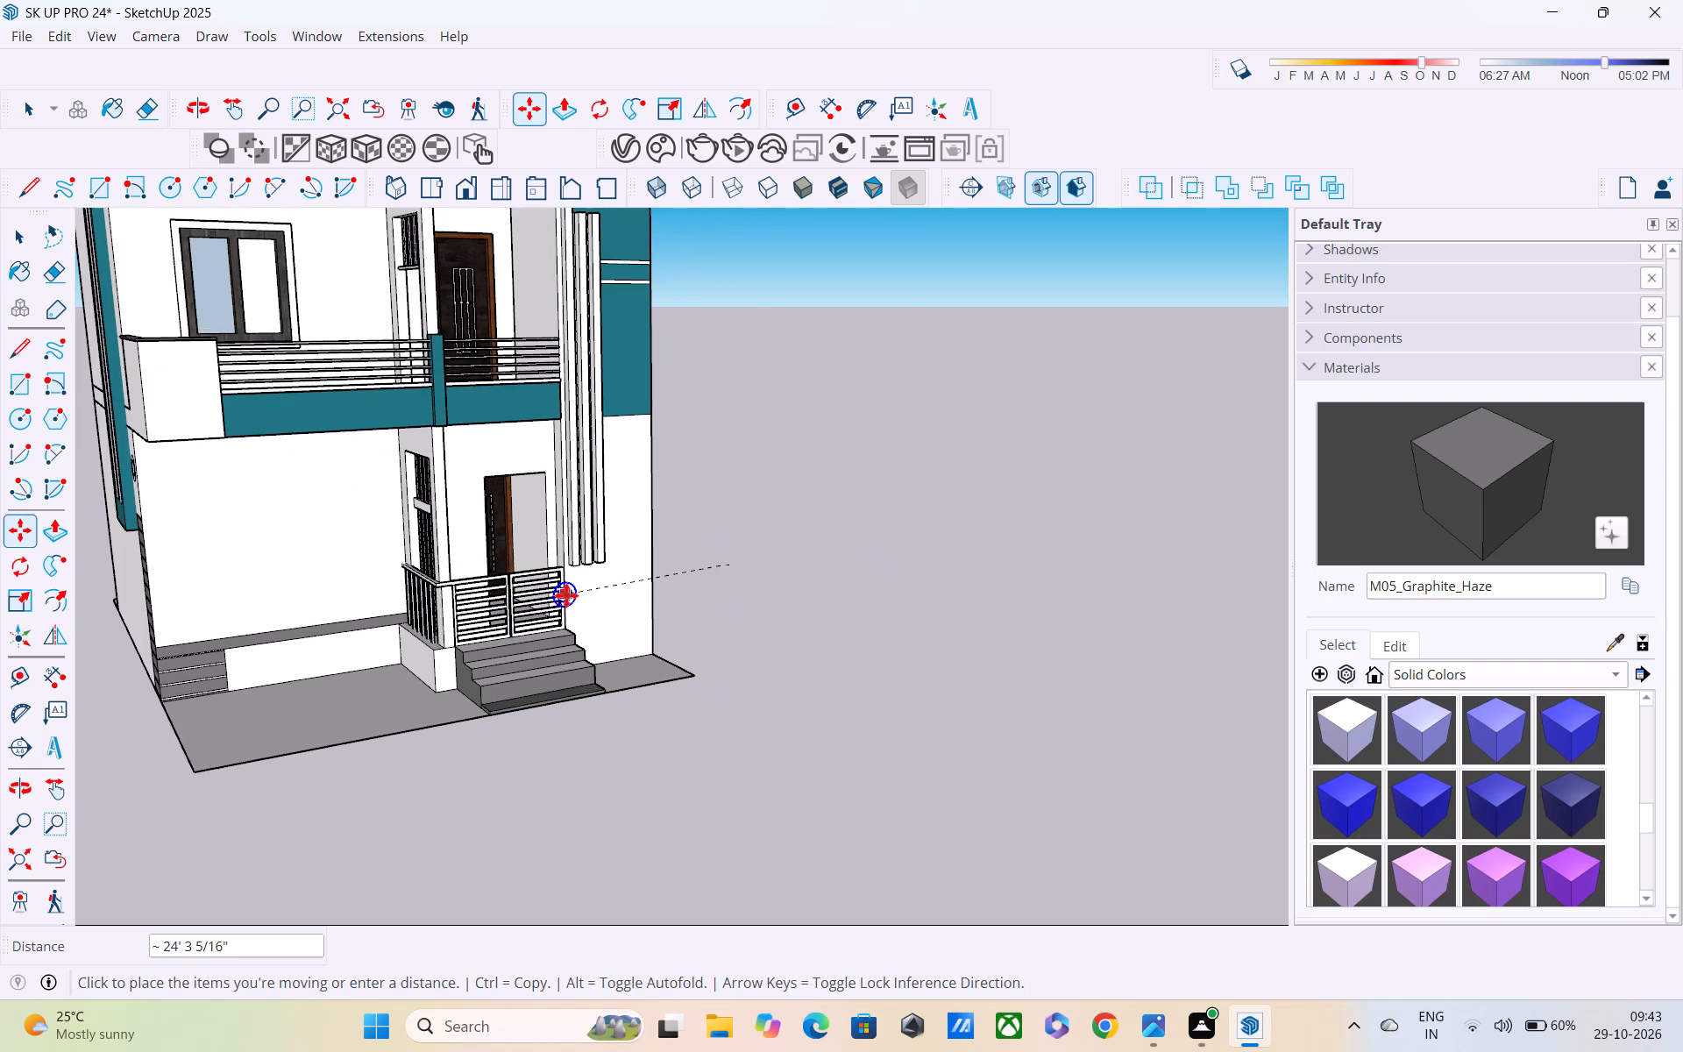
shift+middle_drag(565, 589, 599, 600)
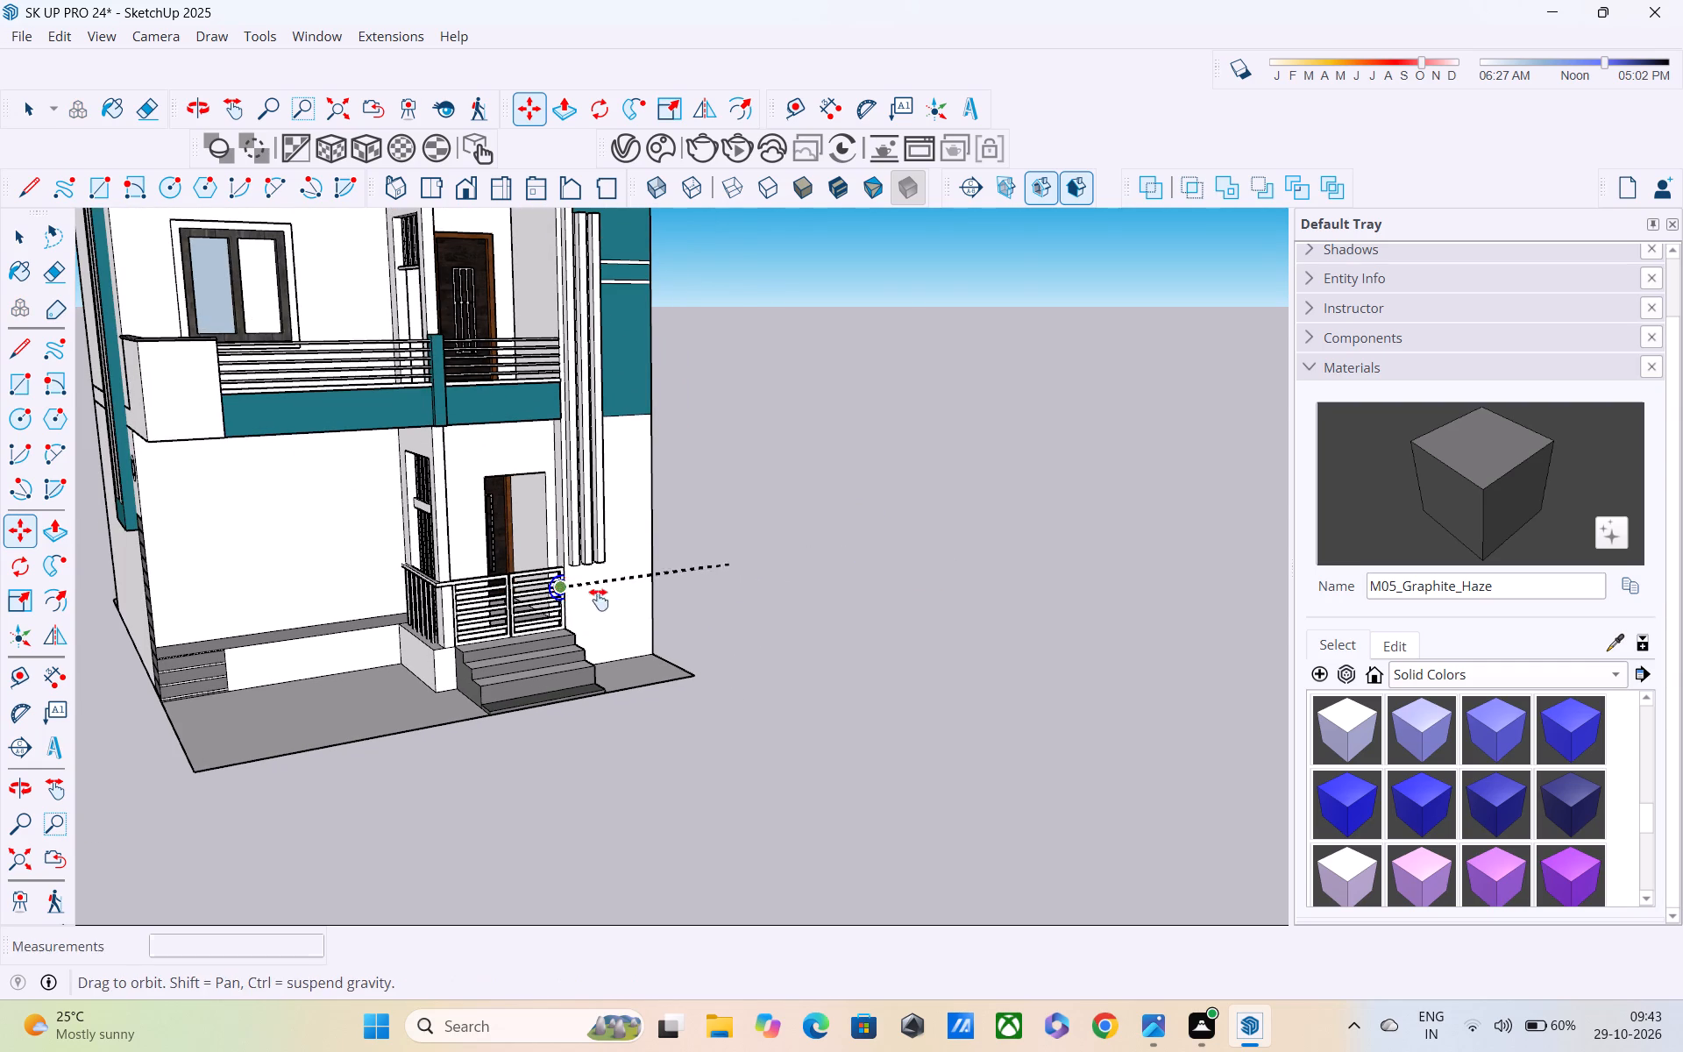
shift+middle_drag(599, 600, 863, 636)
shift+middle_drag(659, 549, 782, 572)
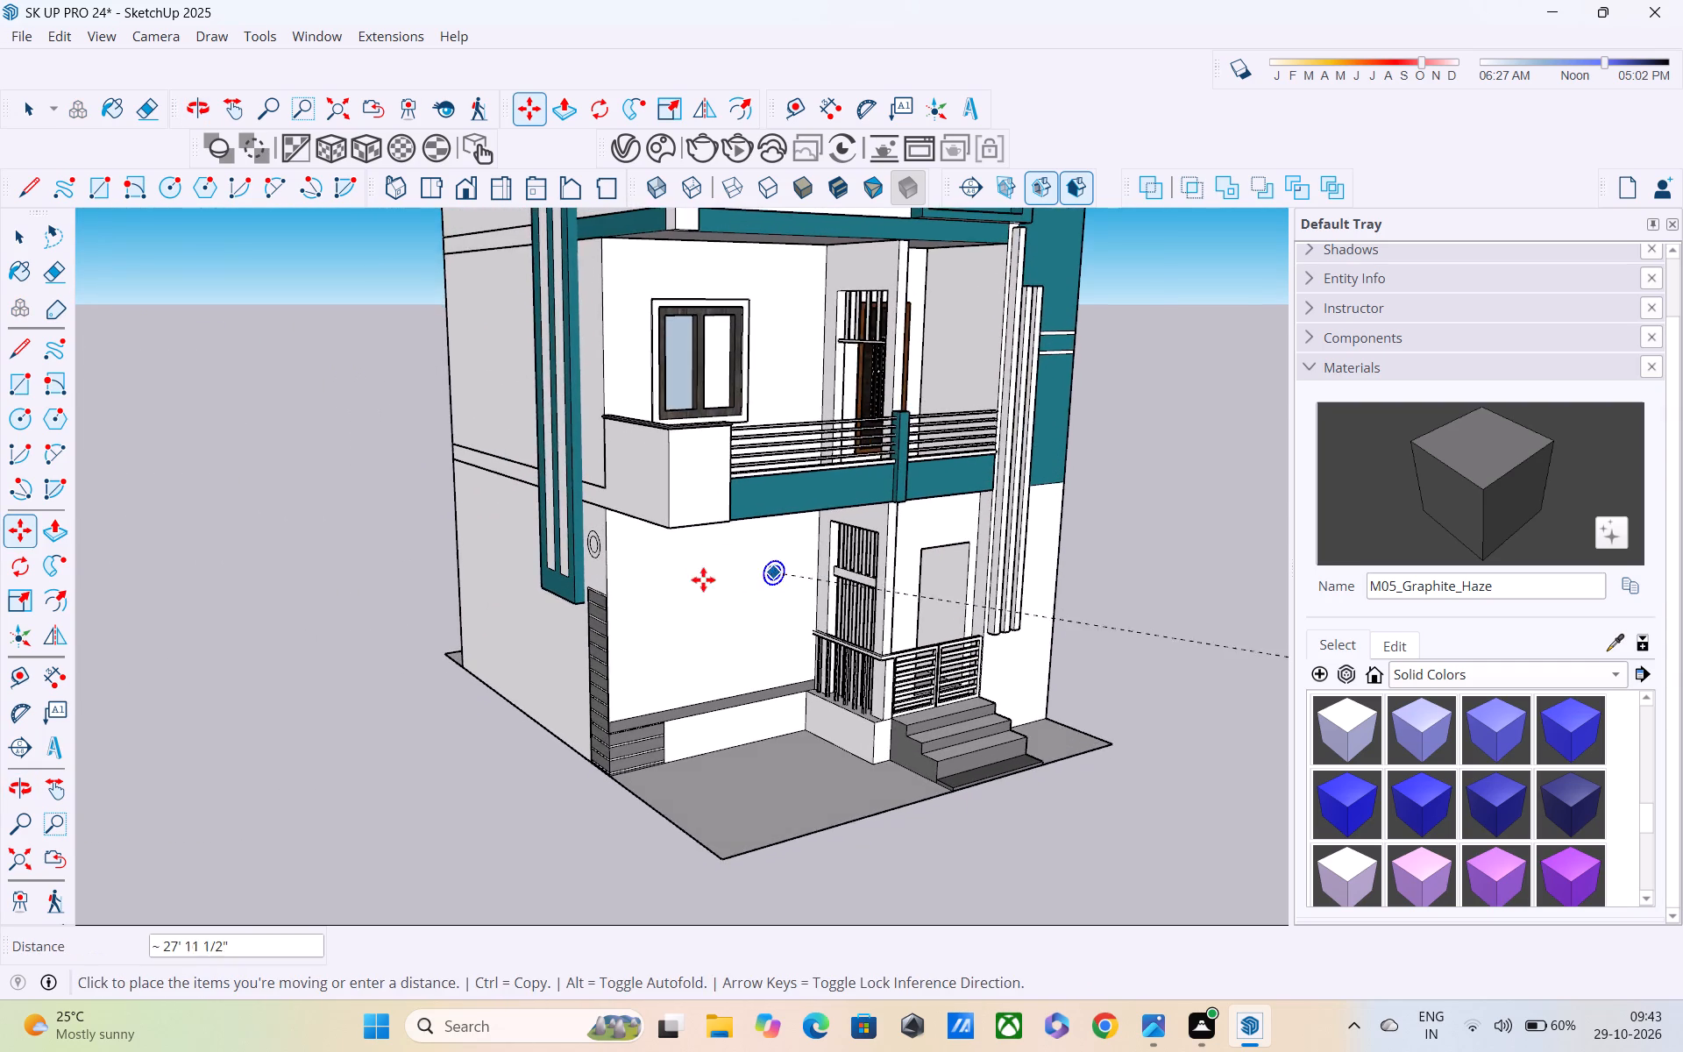
scroll(694, 579, up, 2)
shift+middle_drag(673, 579, 676, 449)
scroll(657, 468, up, 3)
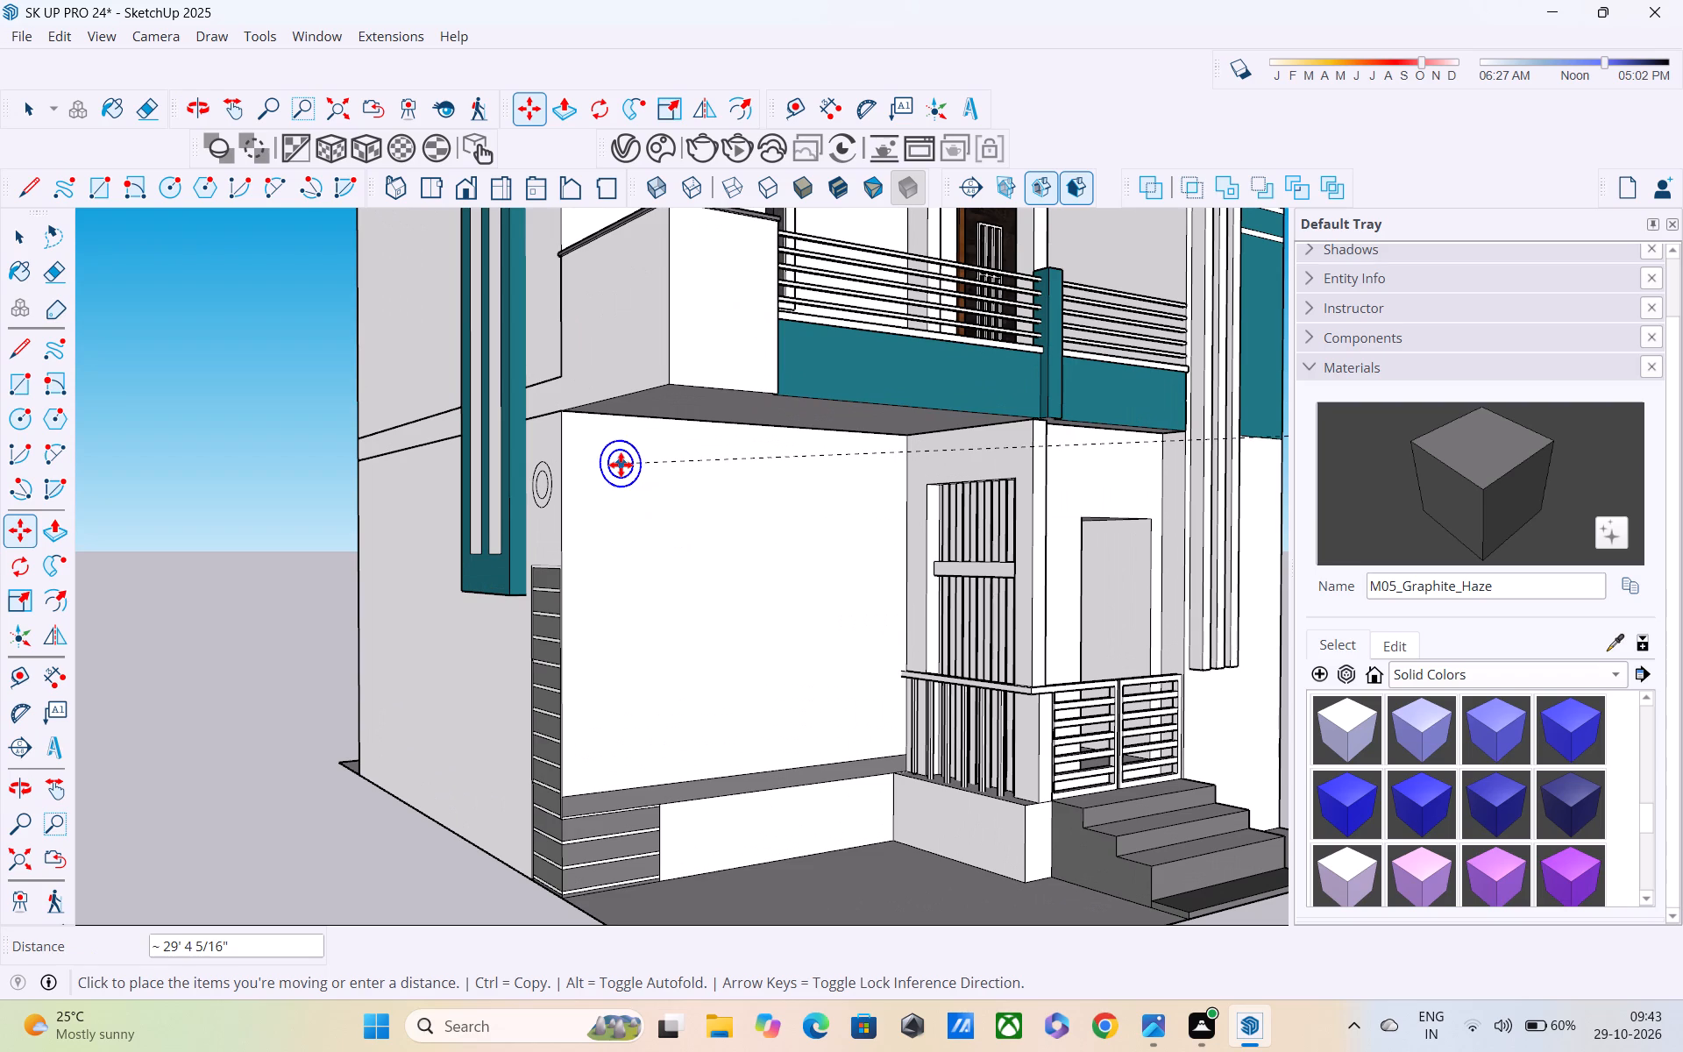
click(621, 464)
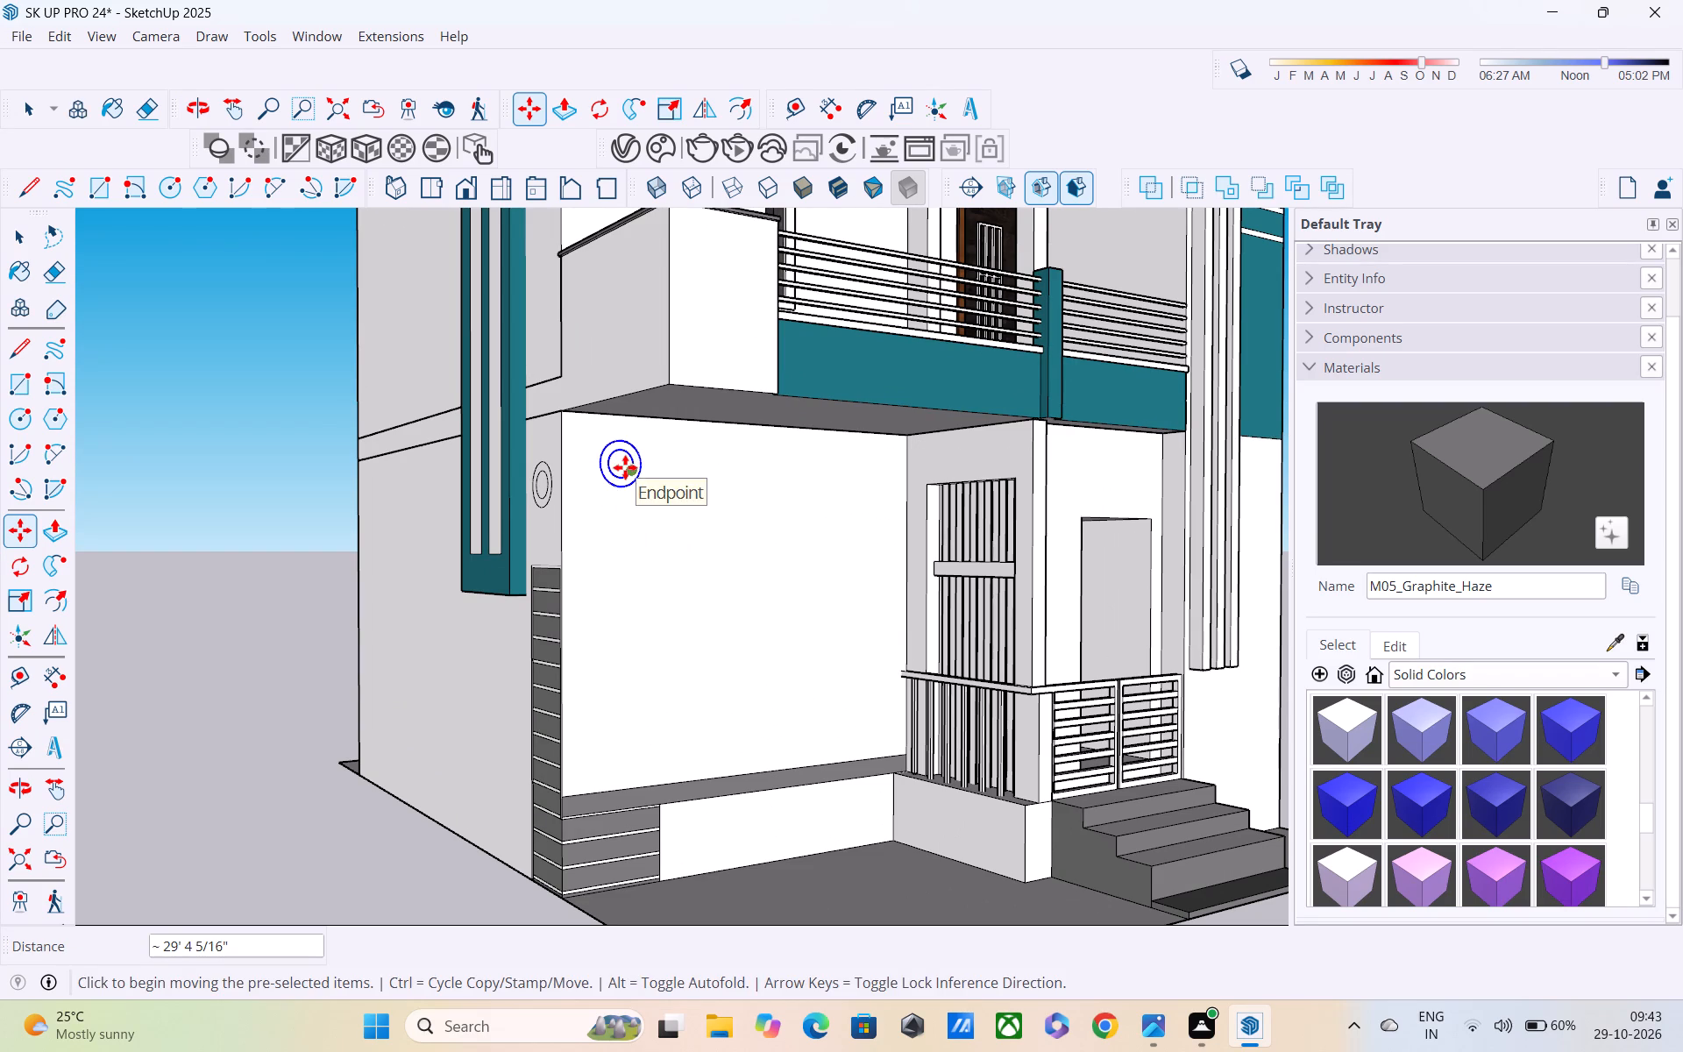
Copy the concentric circles straight down the front wall twice, about 3' 6" below the first pair and about 2' 10" below the second.
scroll(625, 467, up, 5)
click(621, 462)
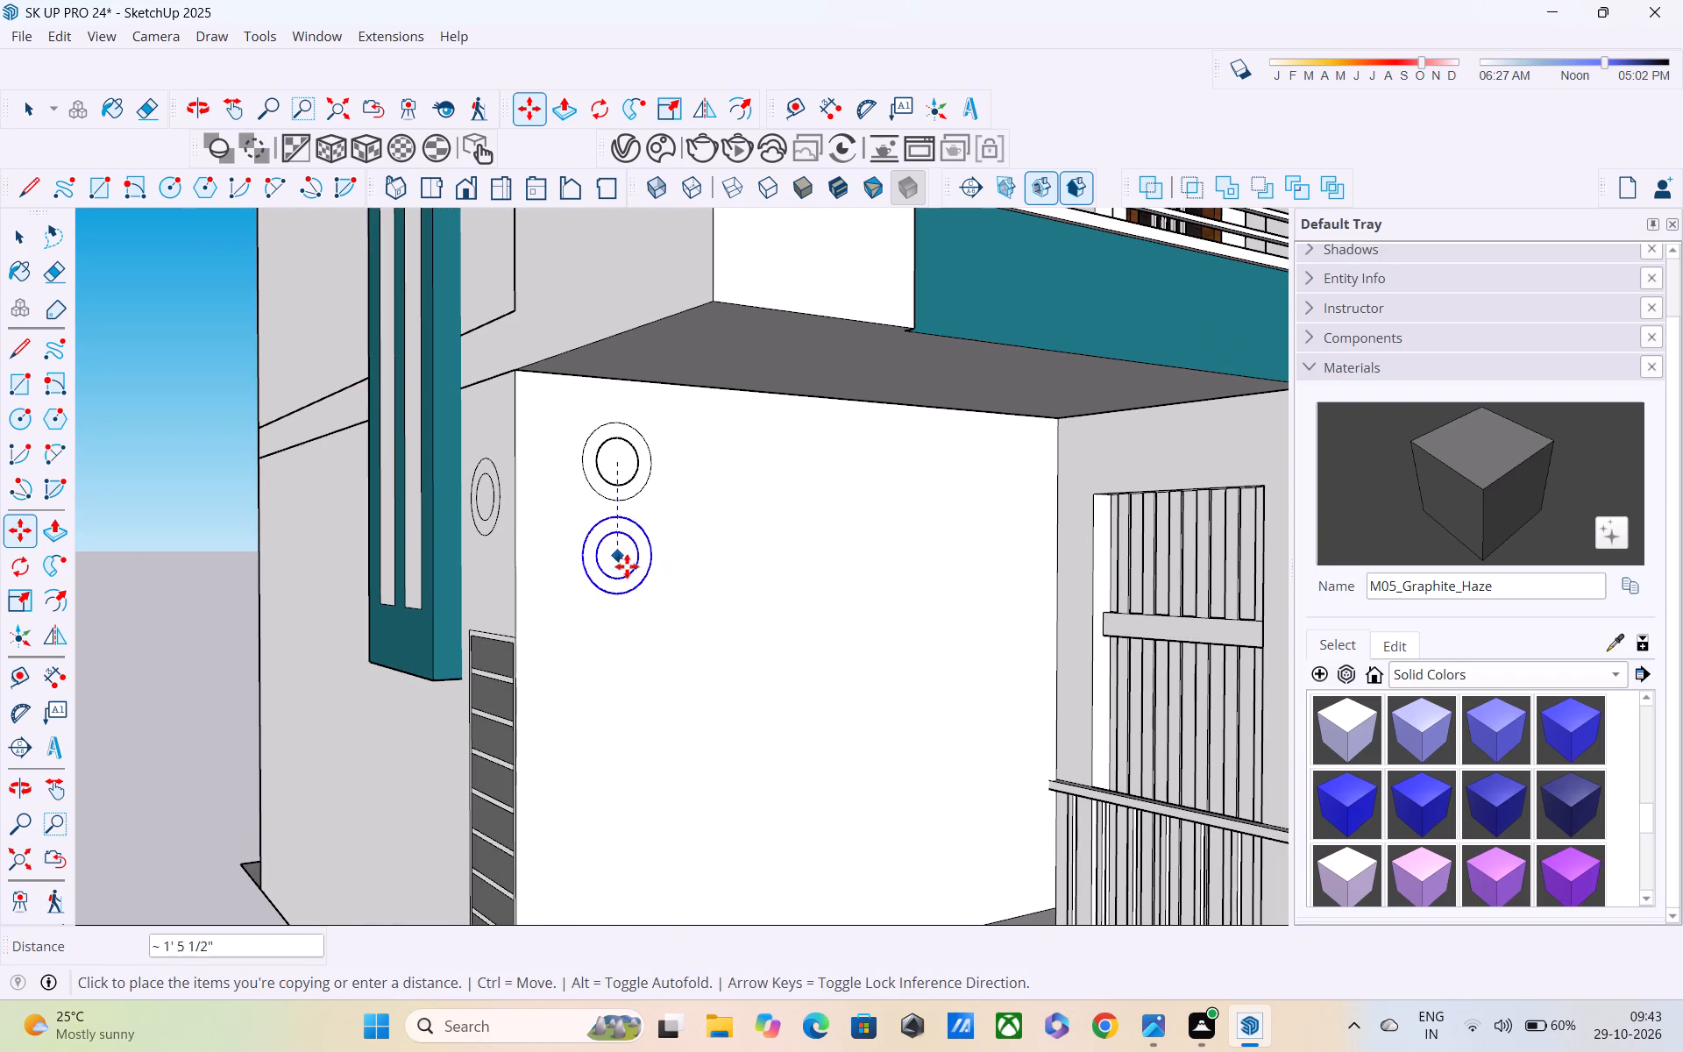
shift+middle_drag(636, 608, 579, 400)
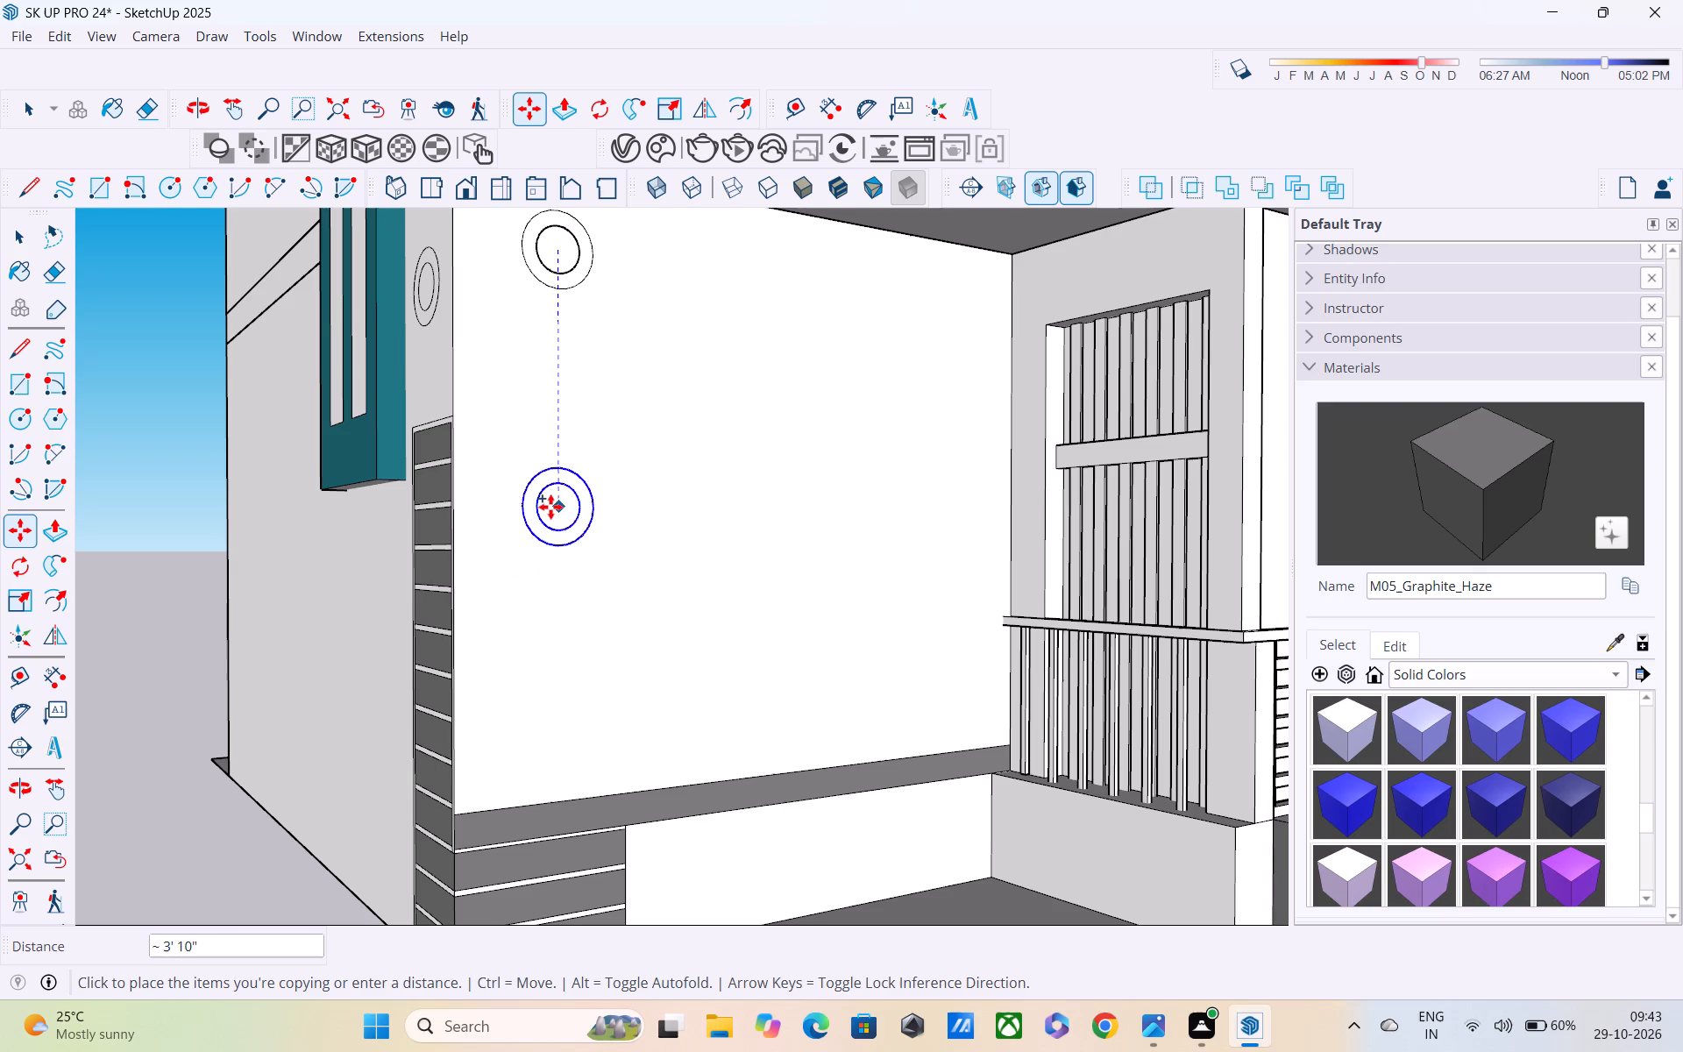
click(550, 486)
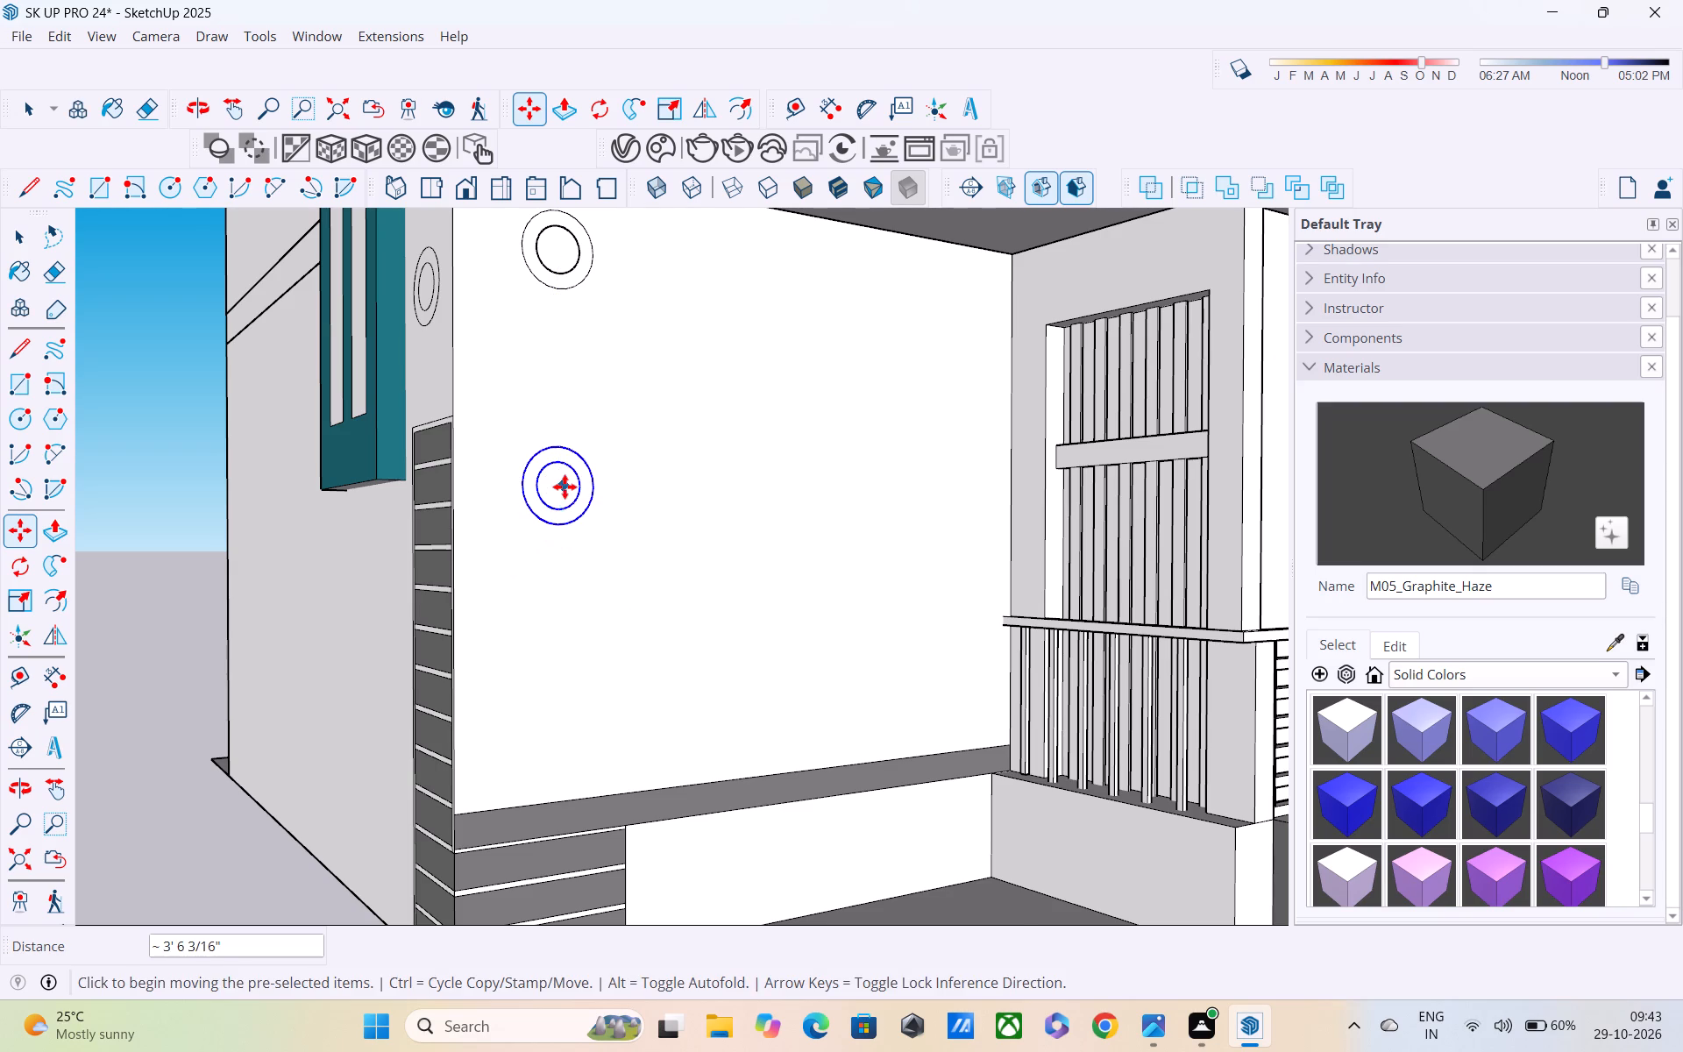
click(565, 483)
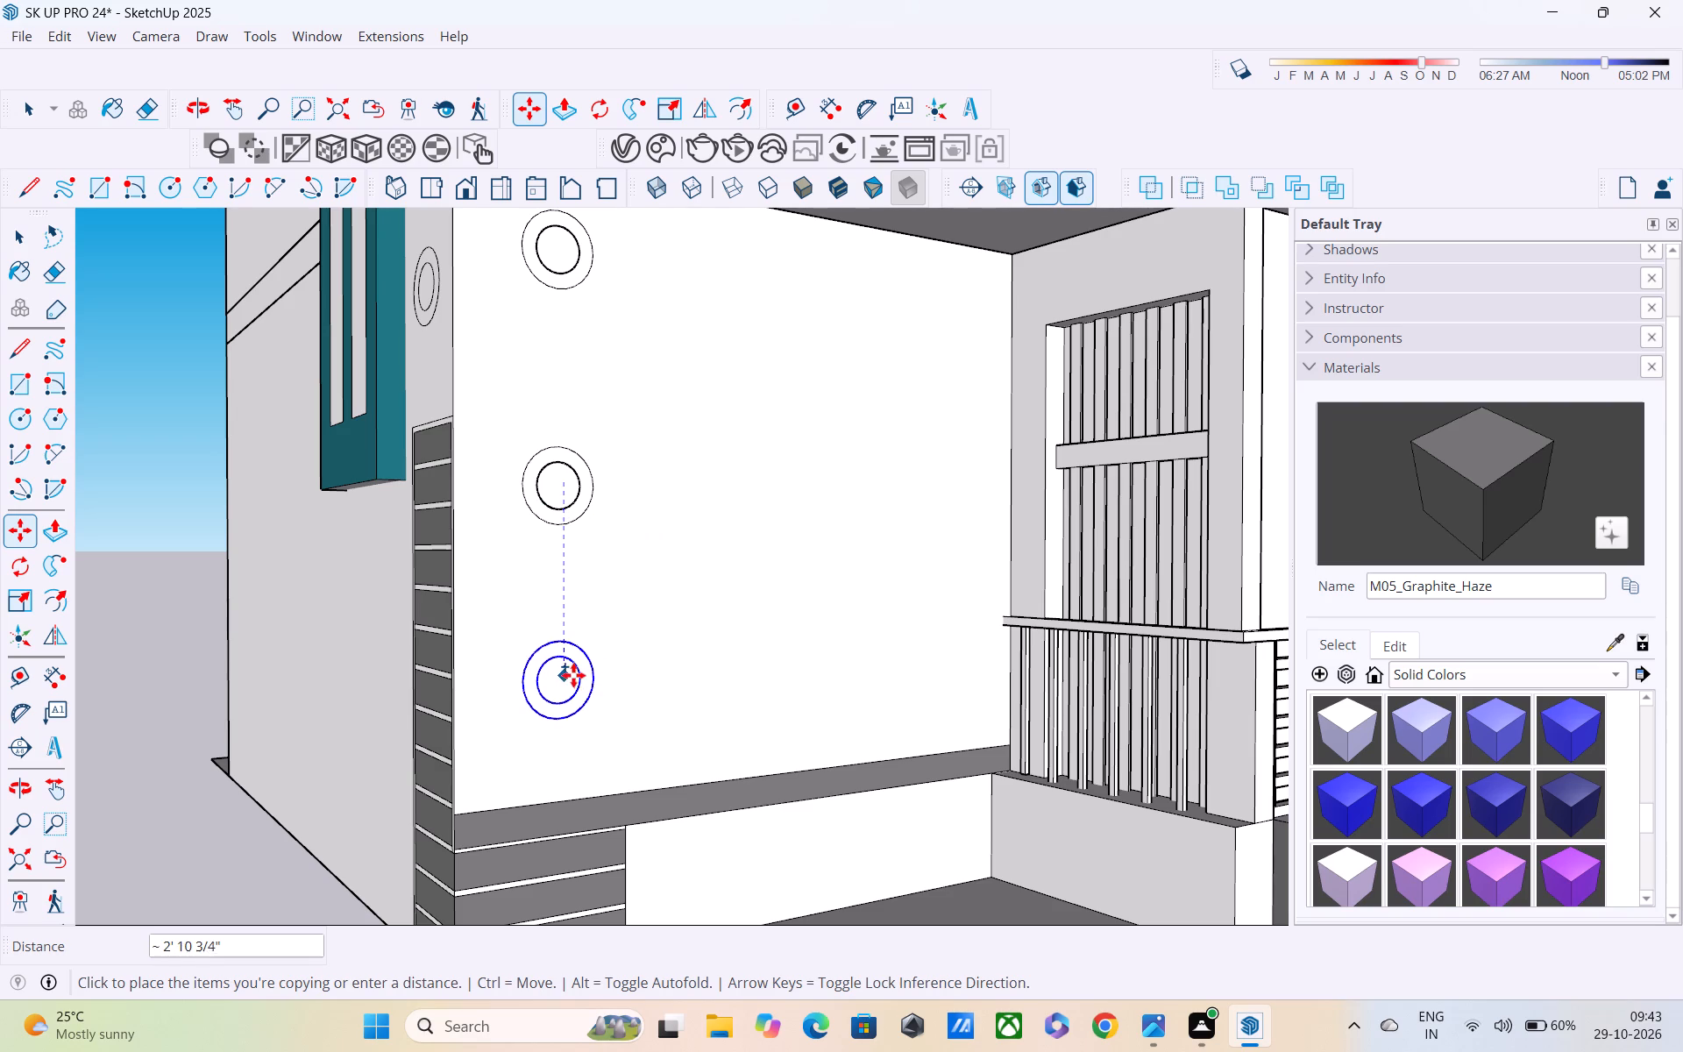
click(572, 670)
key(space)
scroll(623, 611, down, 2)
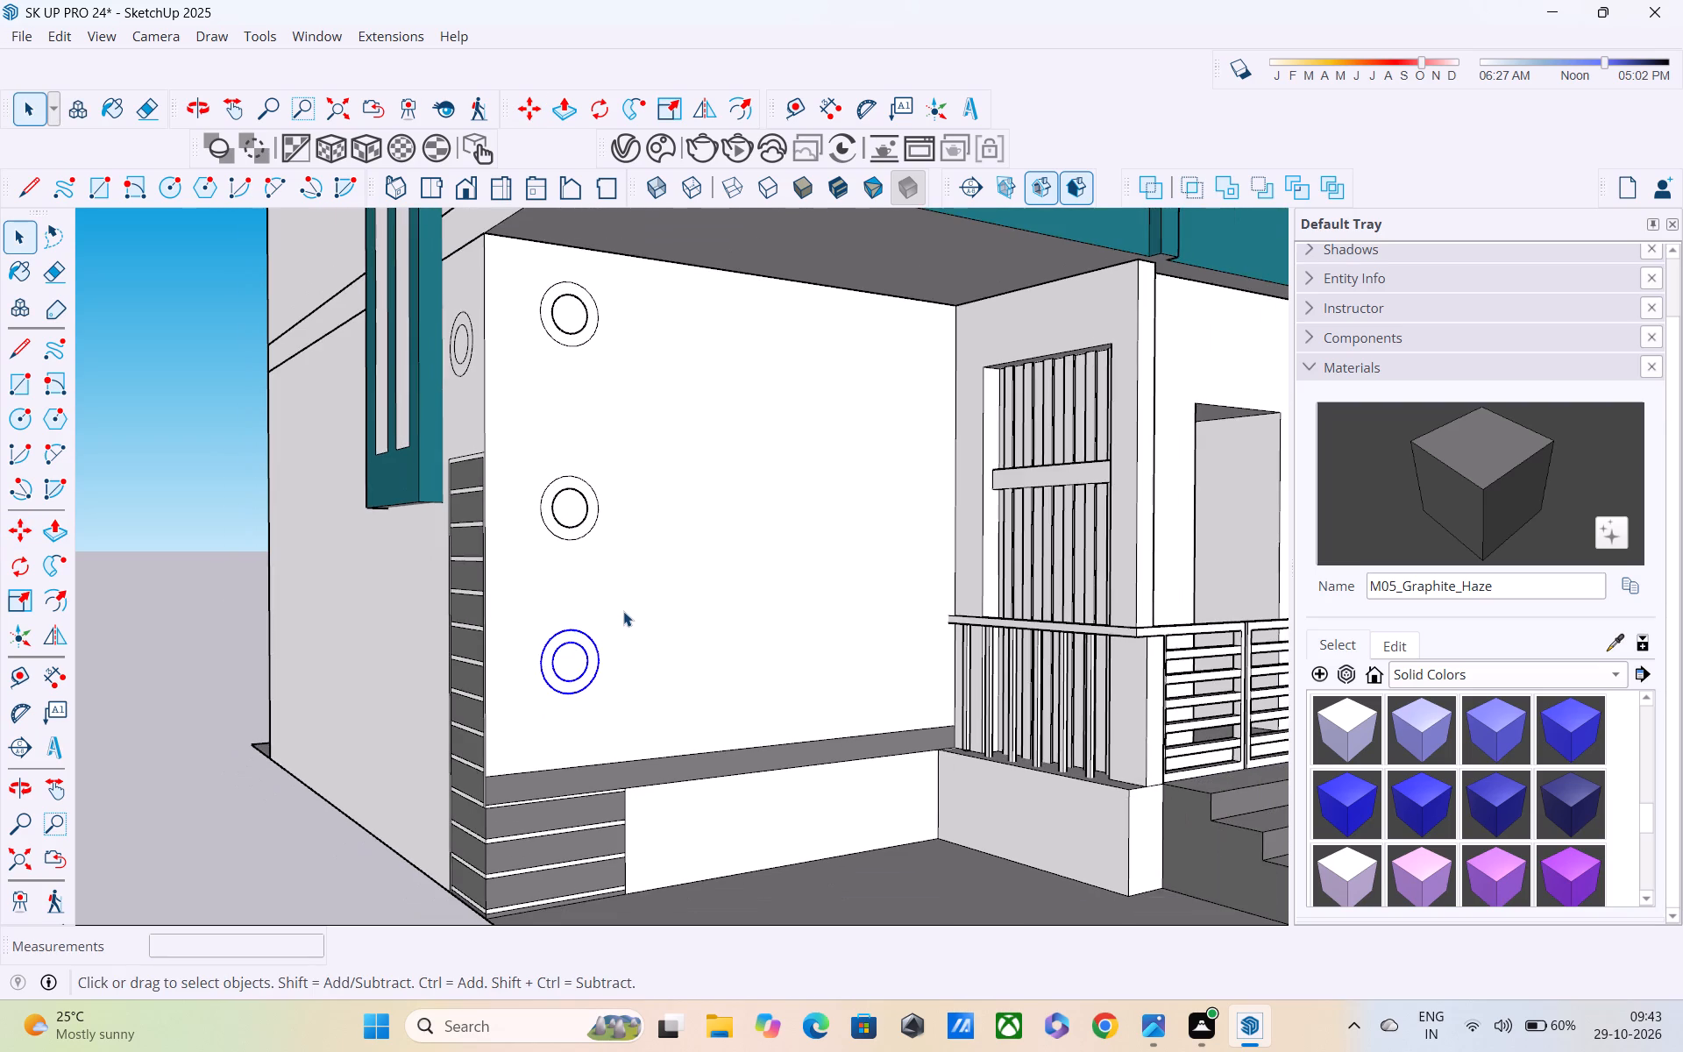
scroll(623, 611, down, 3)
scroll(614, 451, up, 3)
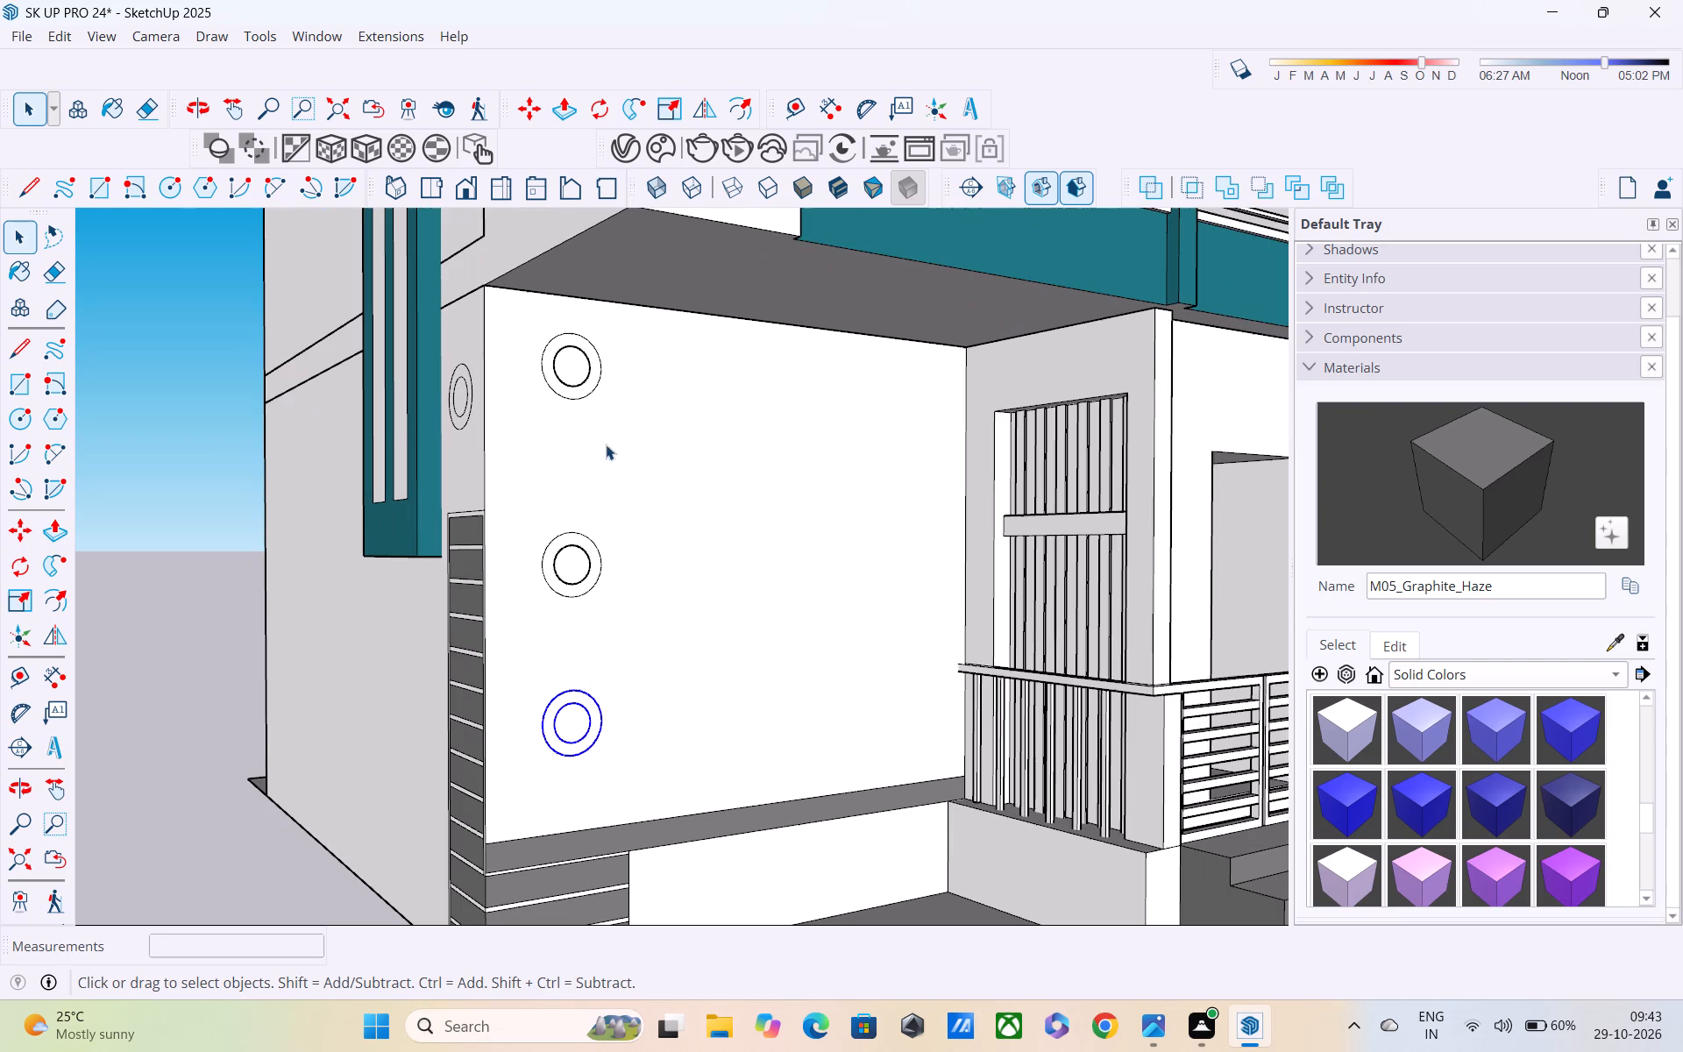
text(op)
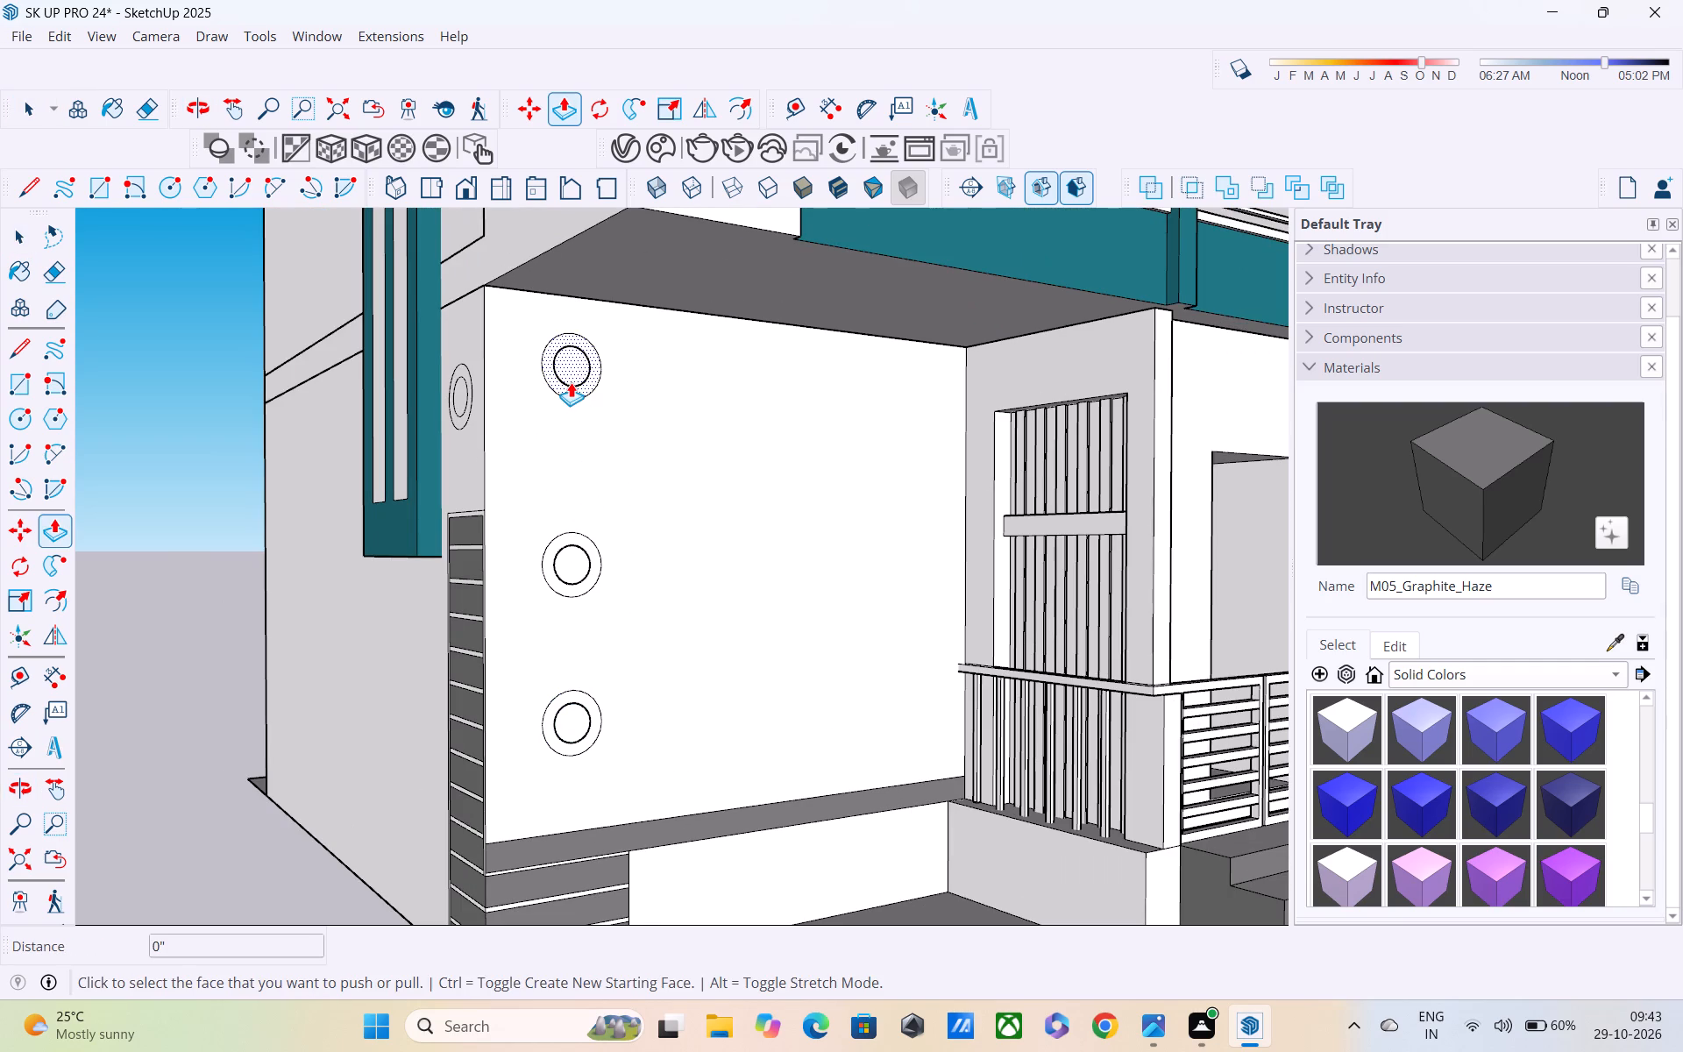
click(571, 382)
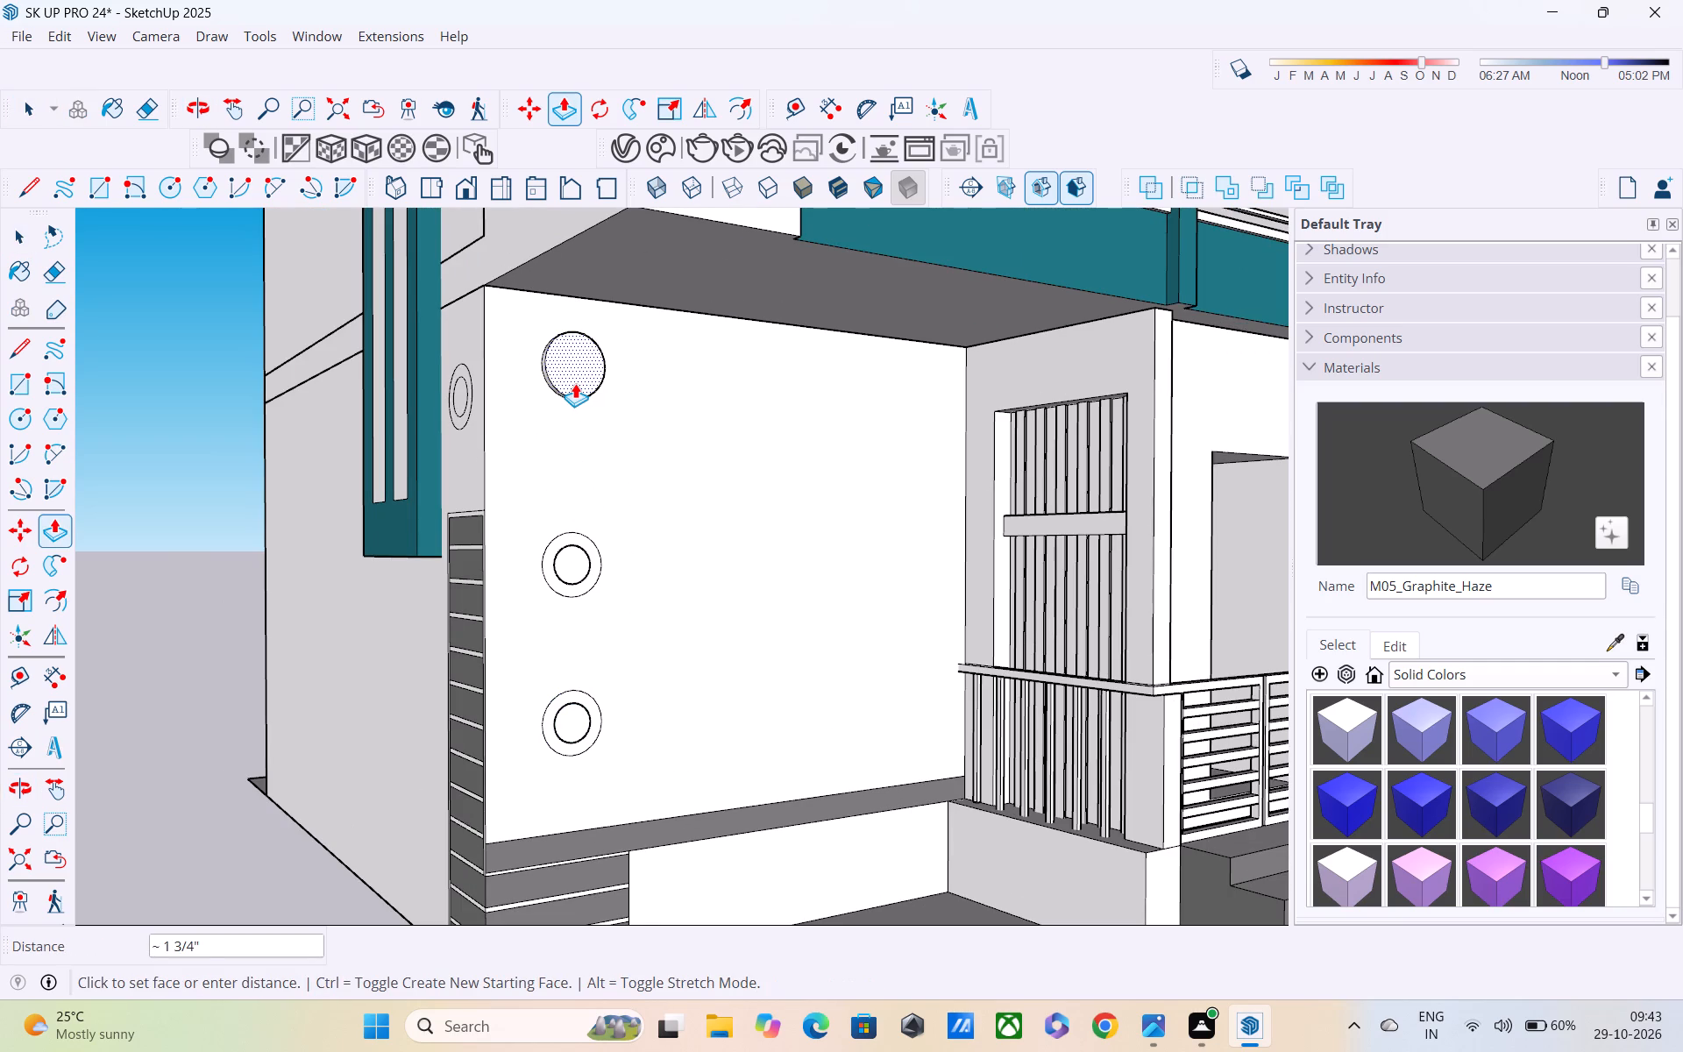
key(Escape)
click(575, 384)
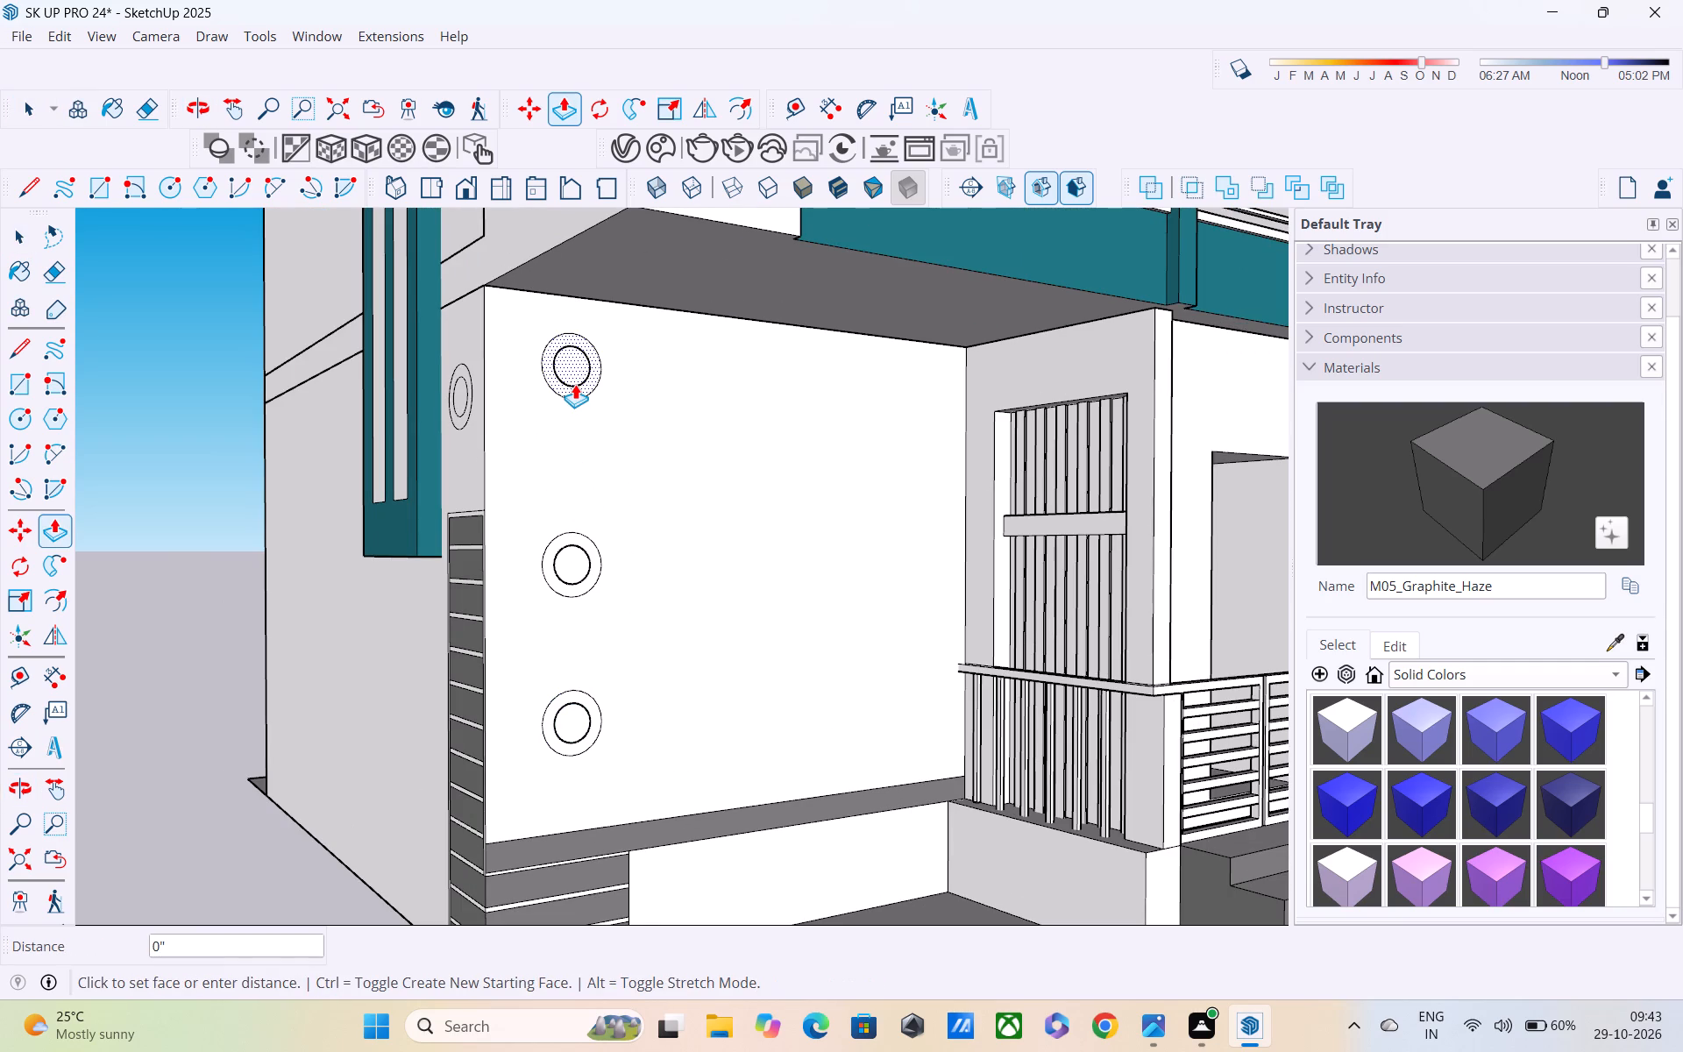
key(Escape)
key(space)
Offset the outer circle of the top detail inward about 2 11/16" onto its inner circle.
text(fd)
scroll(578, 369, up, 4)
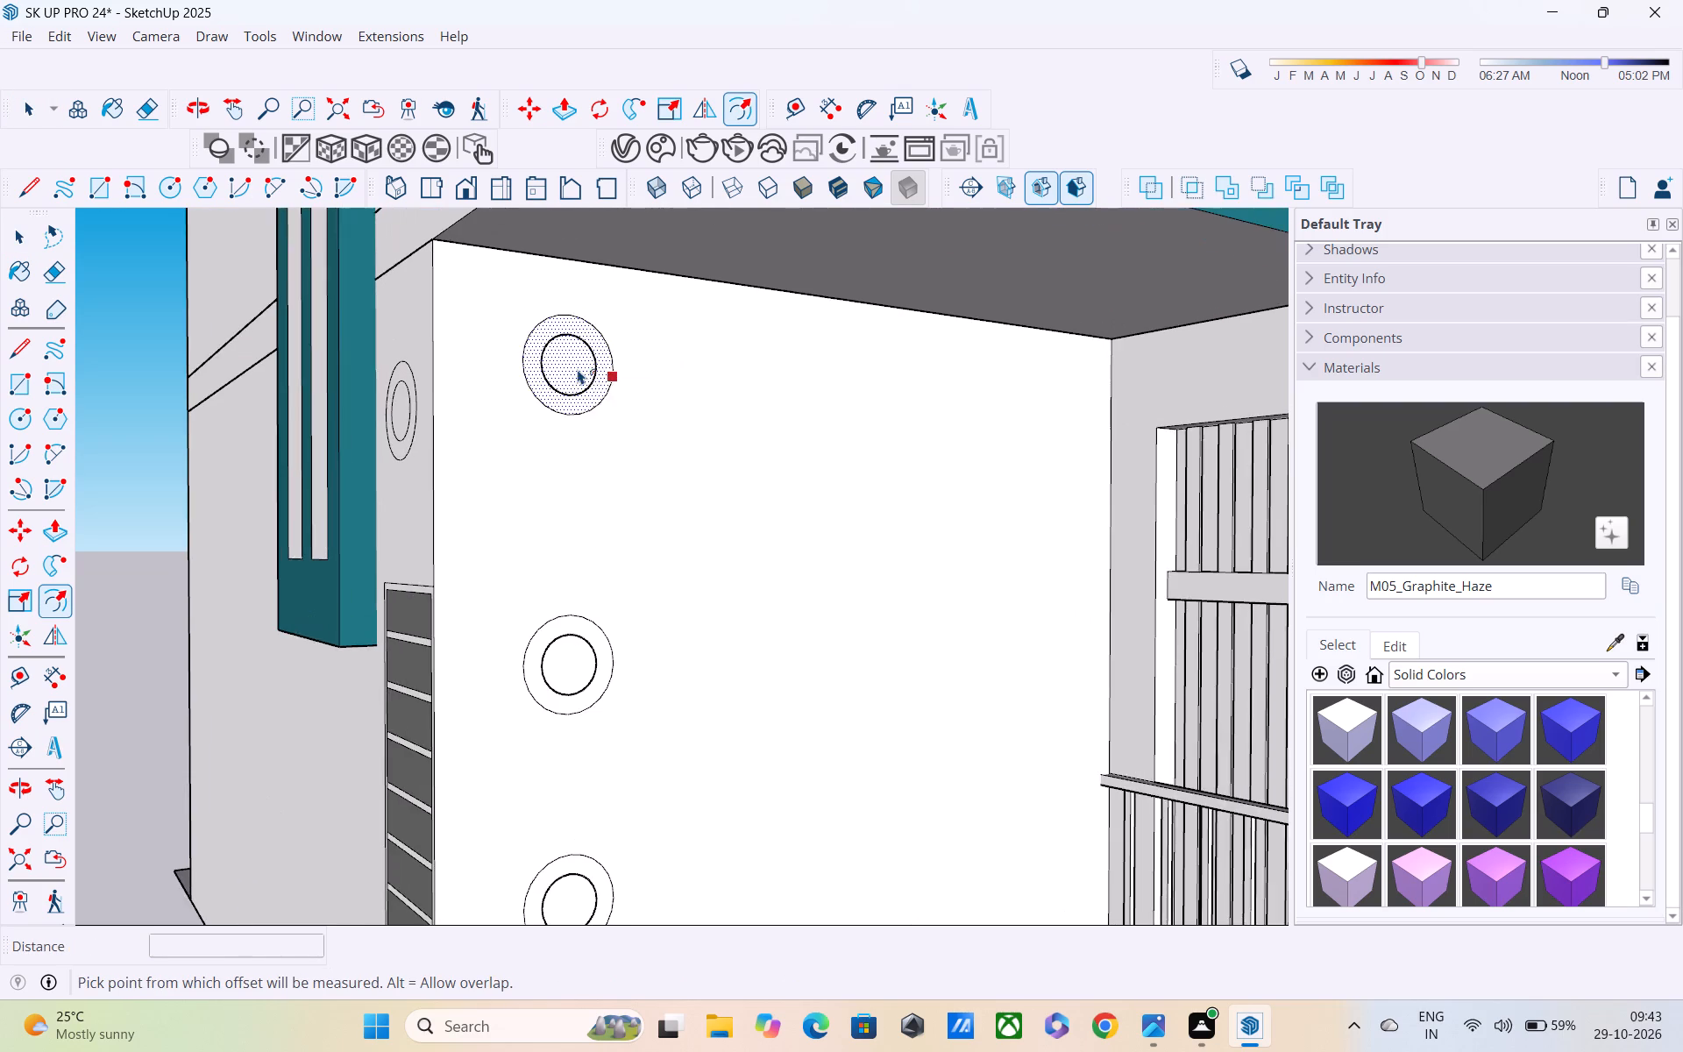
middle_drag(578, 369, 553, 402)
scroll(552, 402, up, 4)
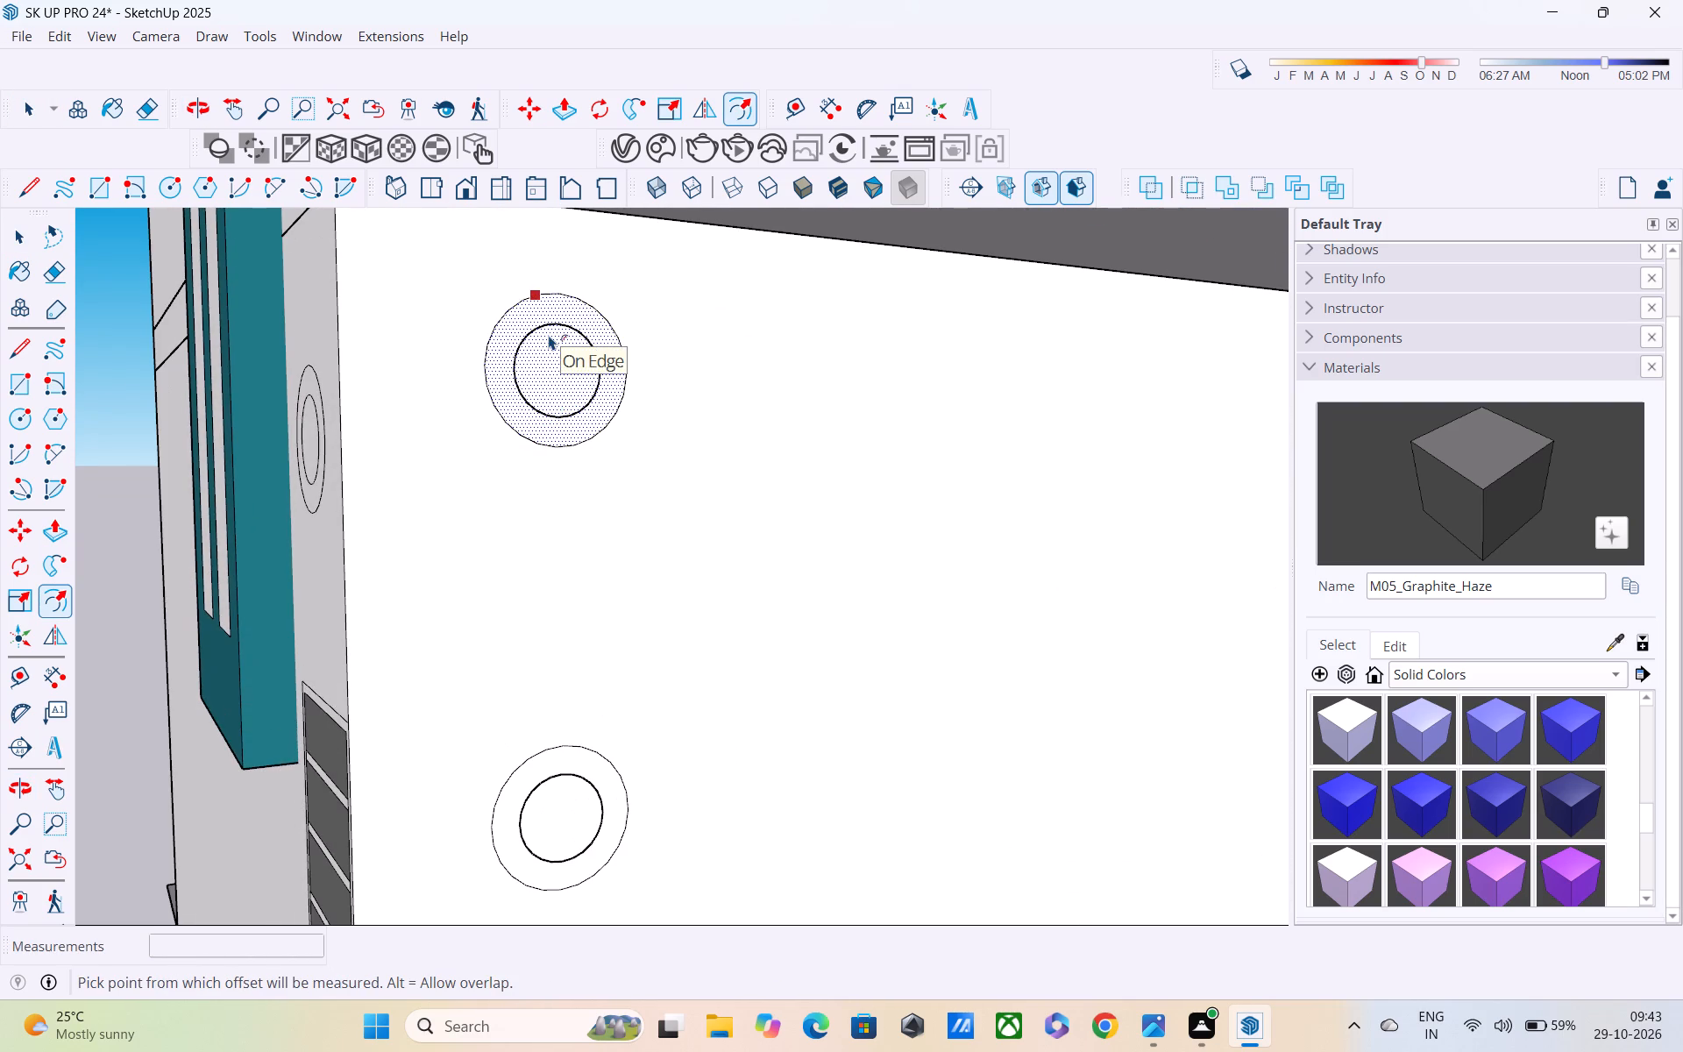
click(549, 334)
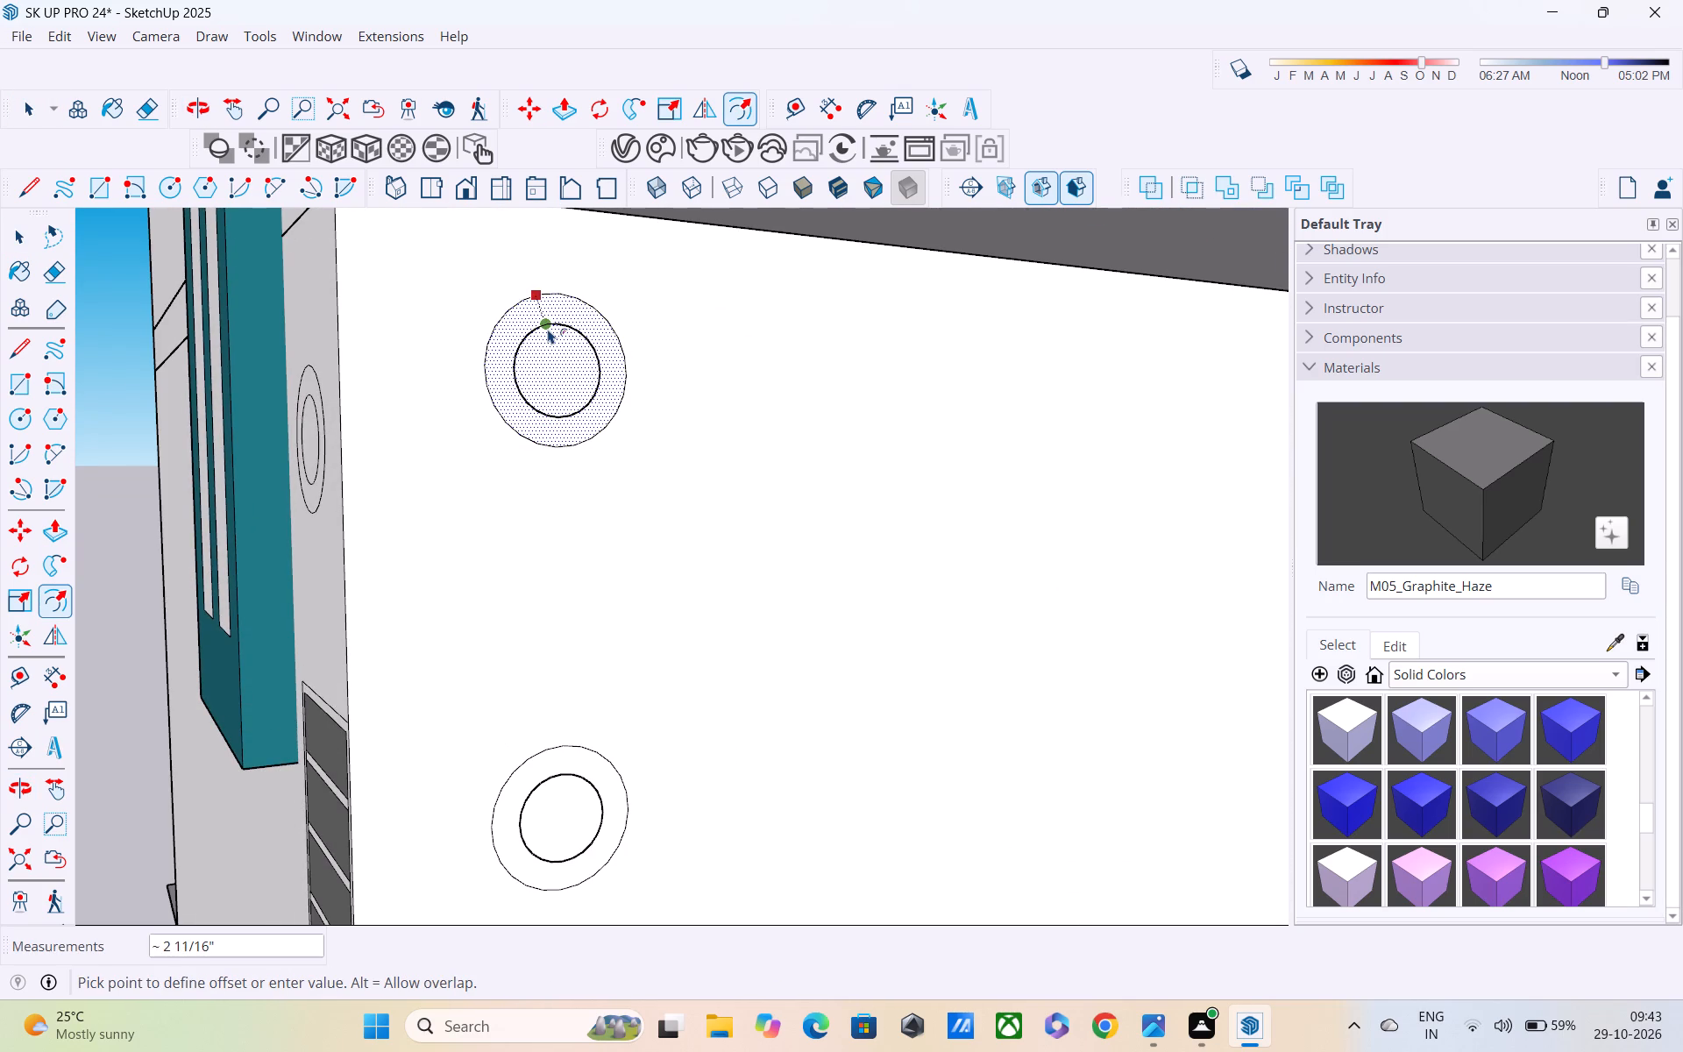
click(548, 329)
key(space)
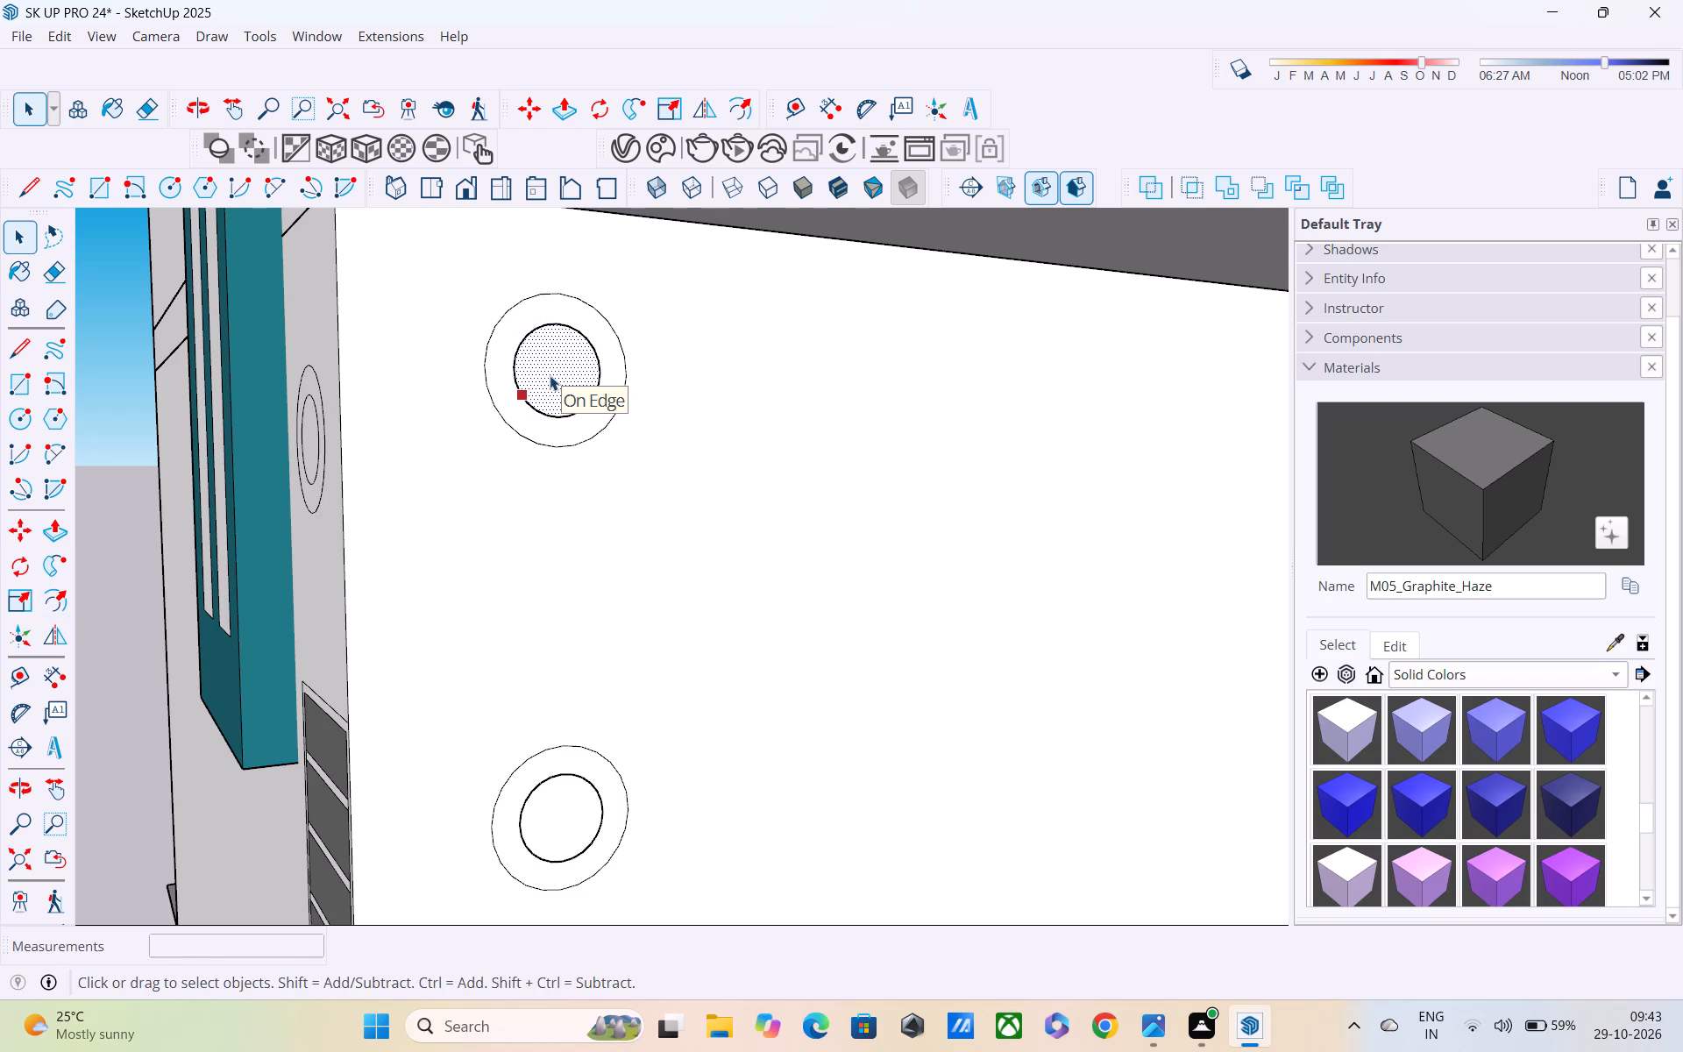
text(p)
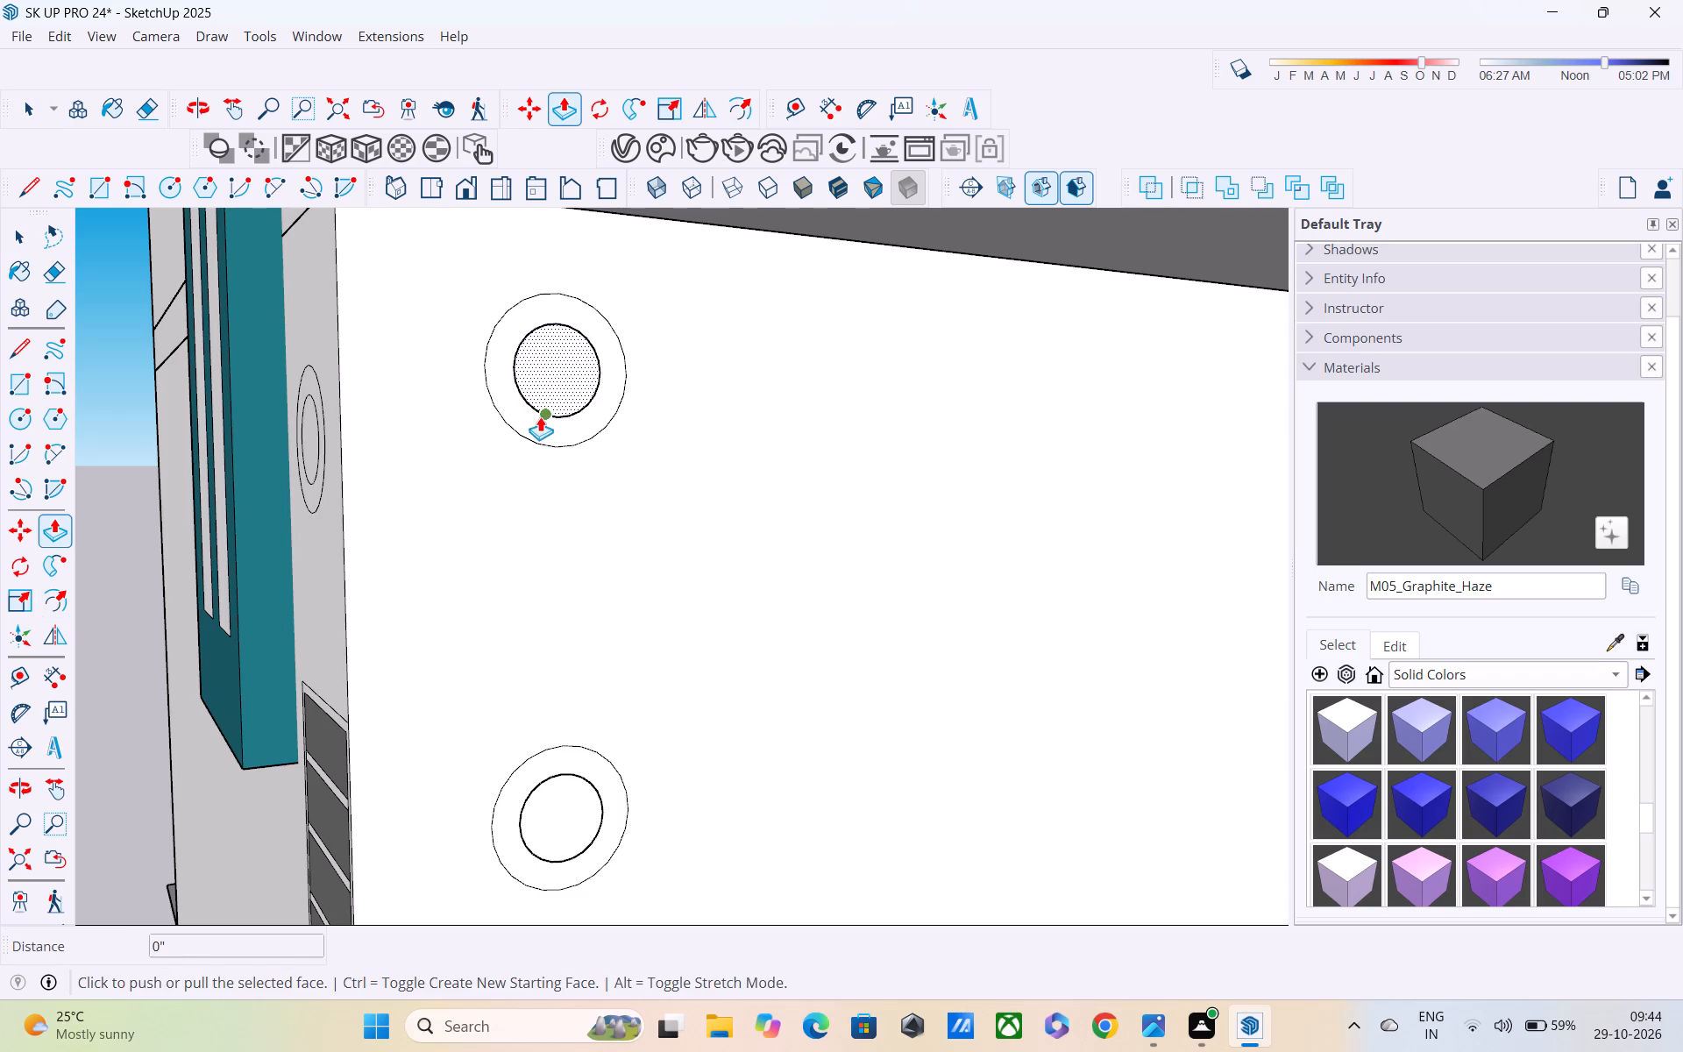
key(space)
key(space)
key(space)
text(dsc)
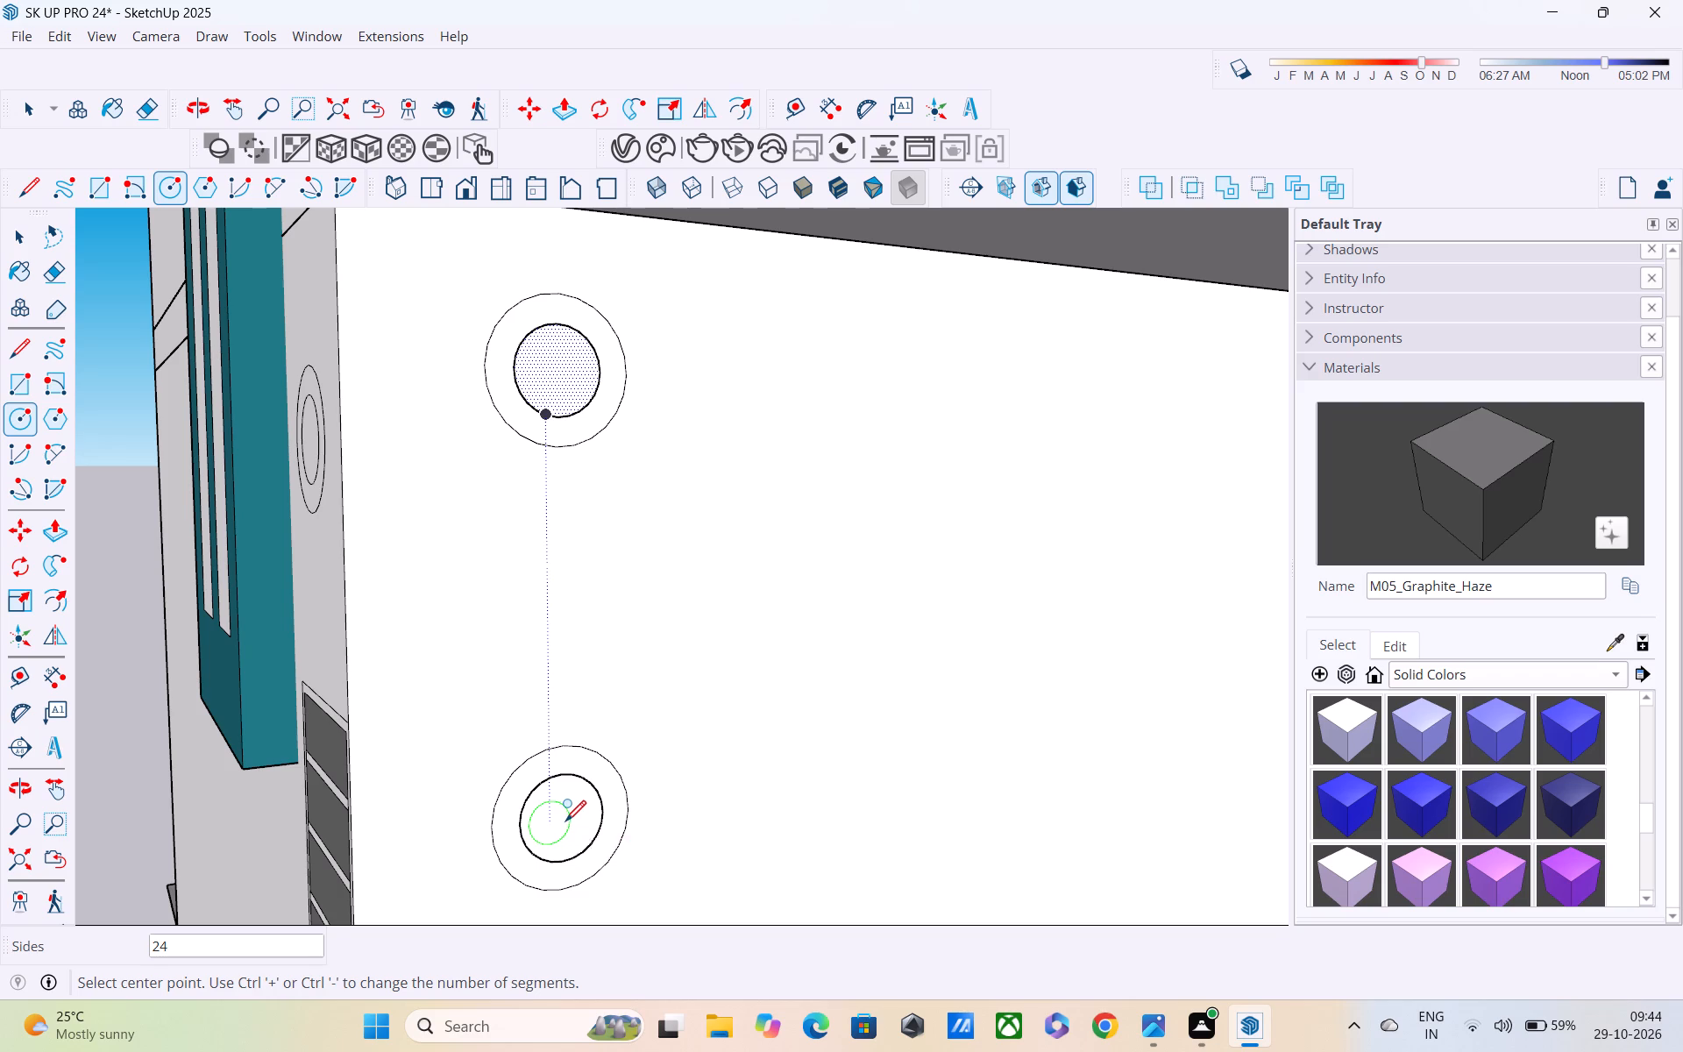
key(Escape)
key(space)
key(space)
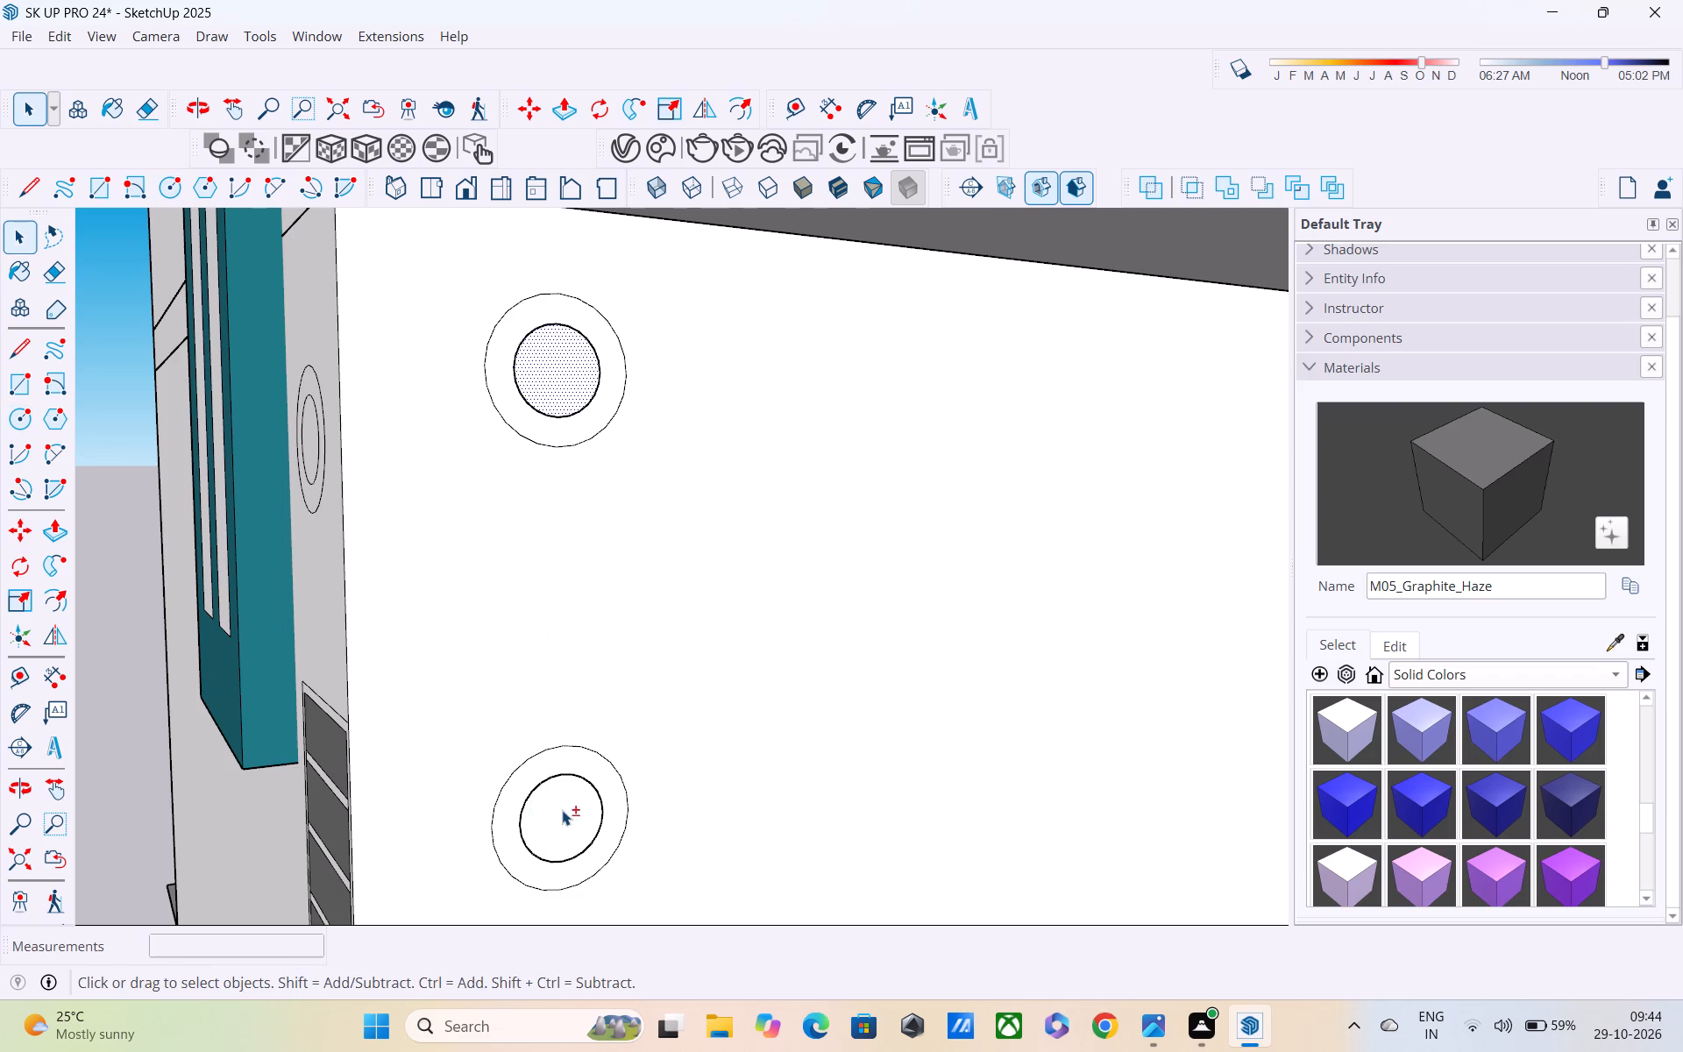
Draw a circle of about 4 1/4" radius from the centre of the middle detail, tracing its inner circle.
shift+middle_drag(565, 806, 605, 684)
scroll(605, 684, up, 1)
key(c)
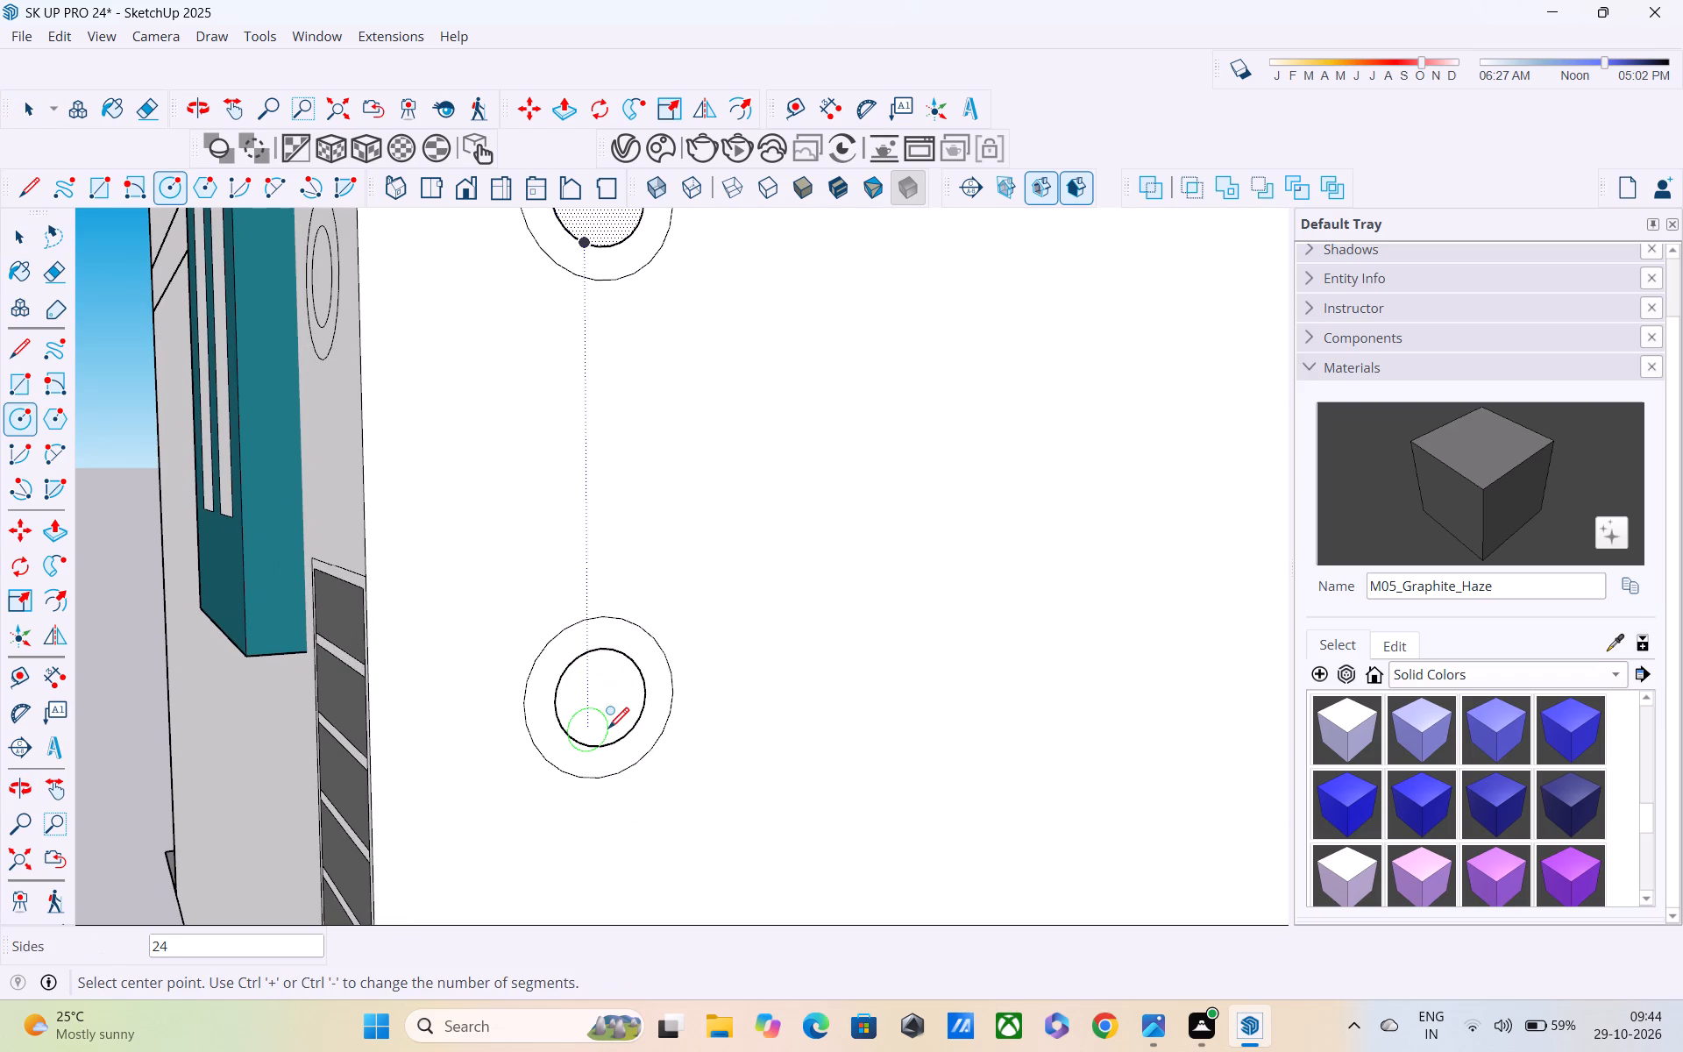
key(Escape)
middle_drag(593, 713, 477, 577)
scroll(474, 572, down, 2)
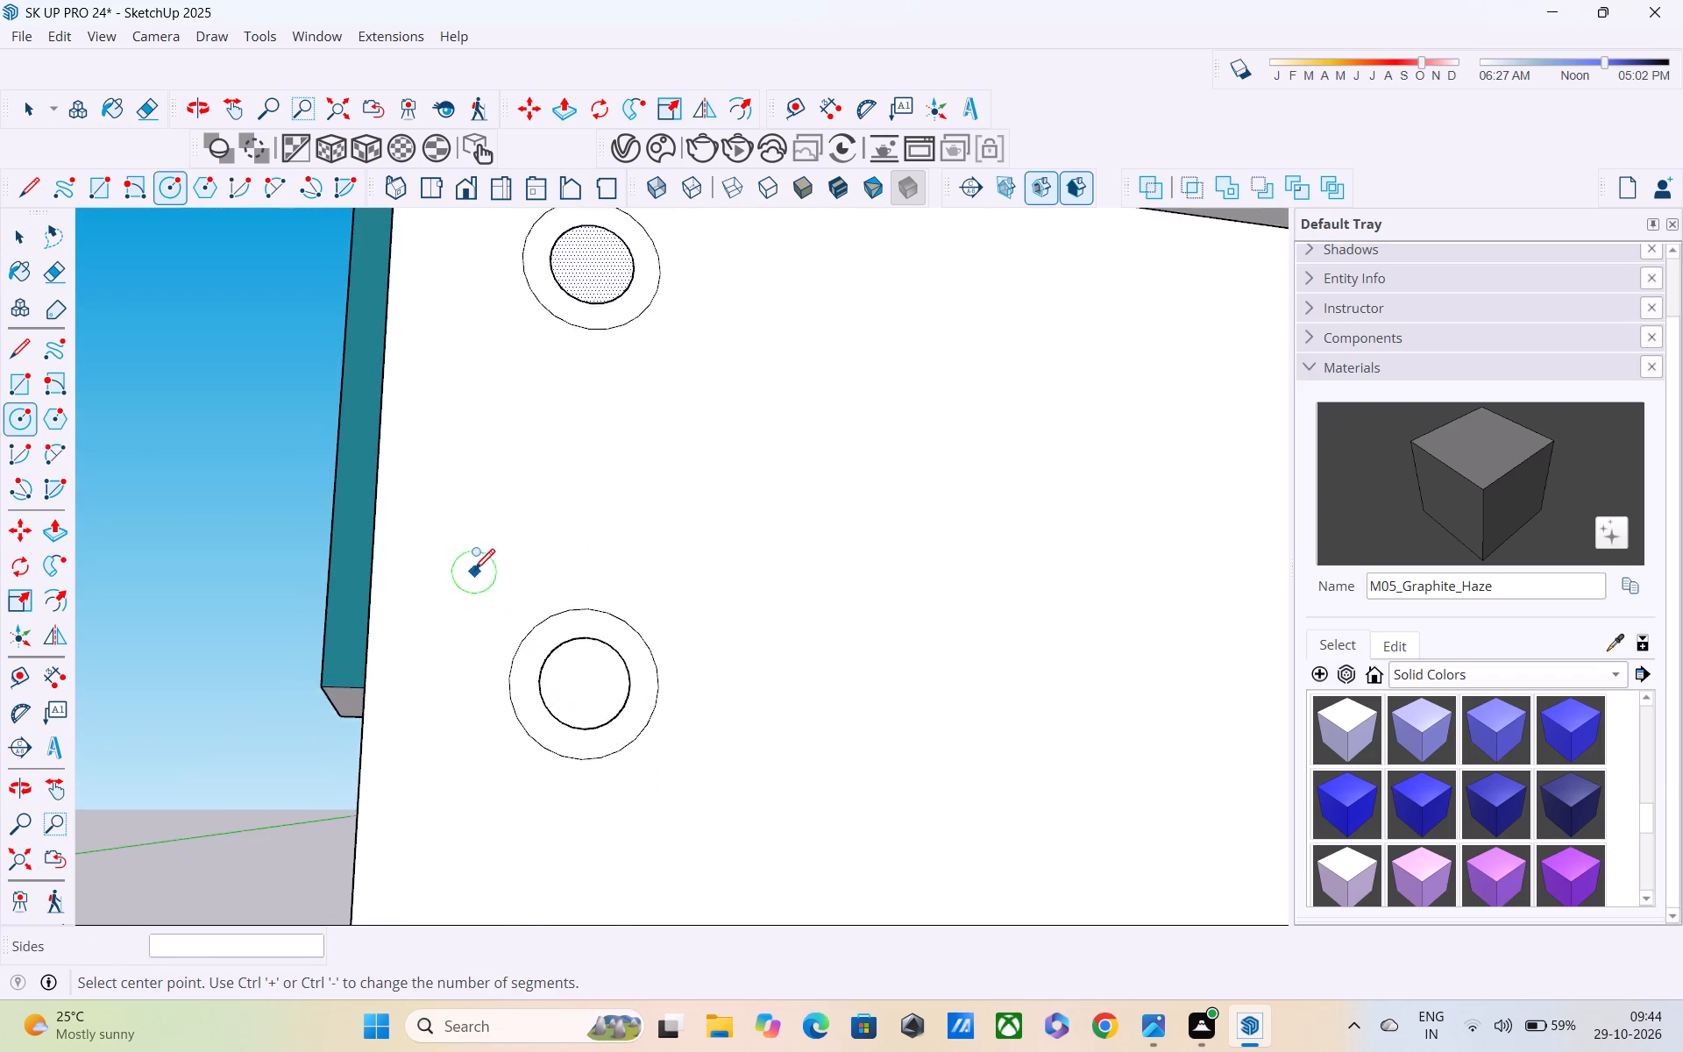
scroll(474, 572, down, 2)
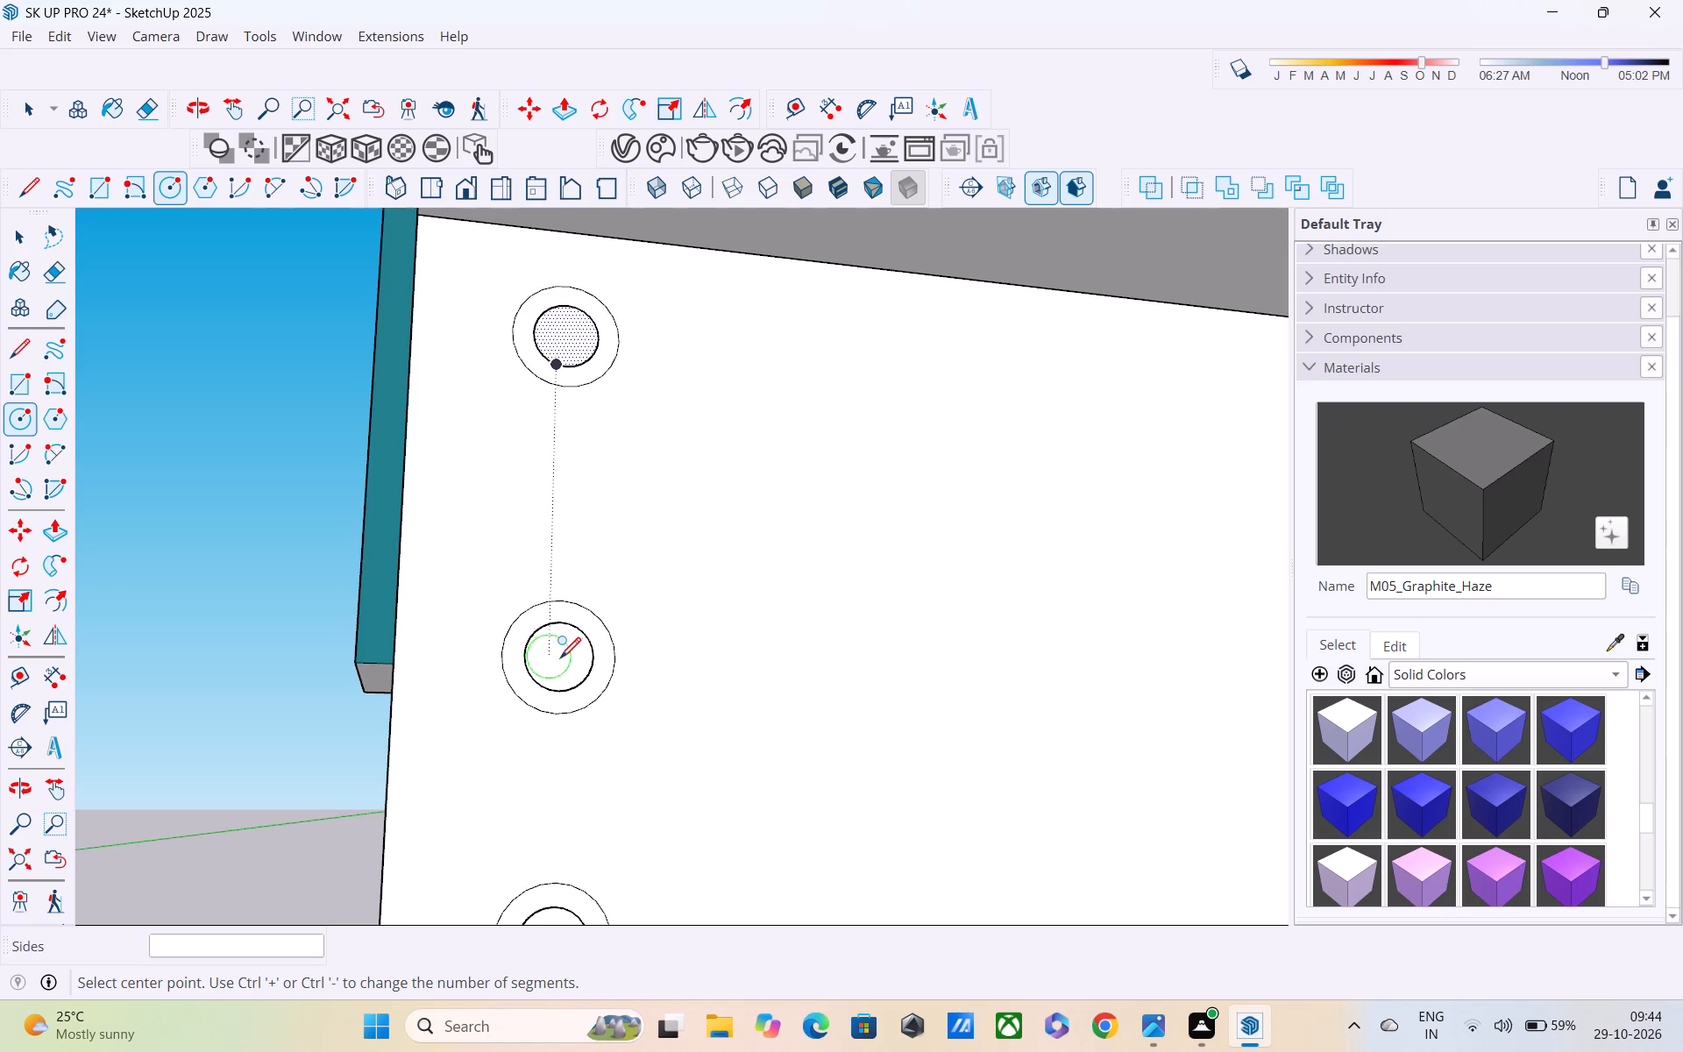
scroll(560, 660, up, 8)
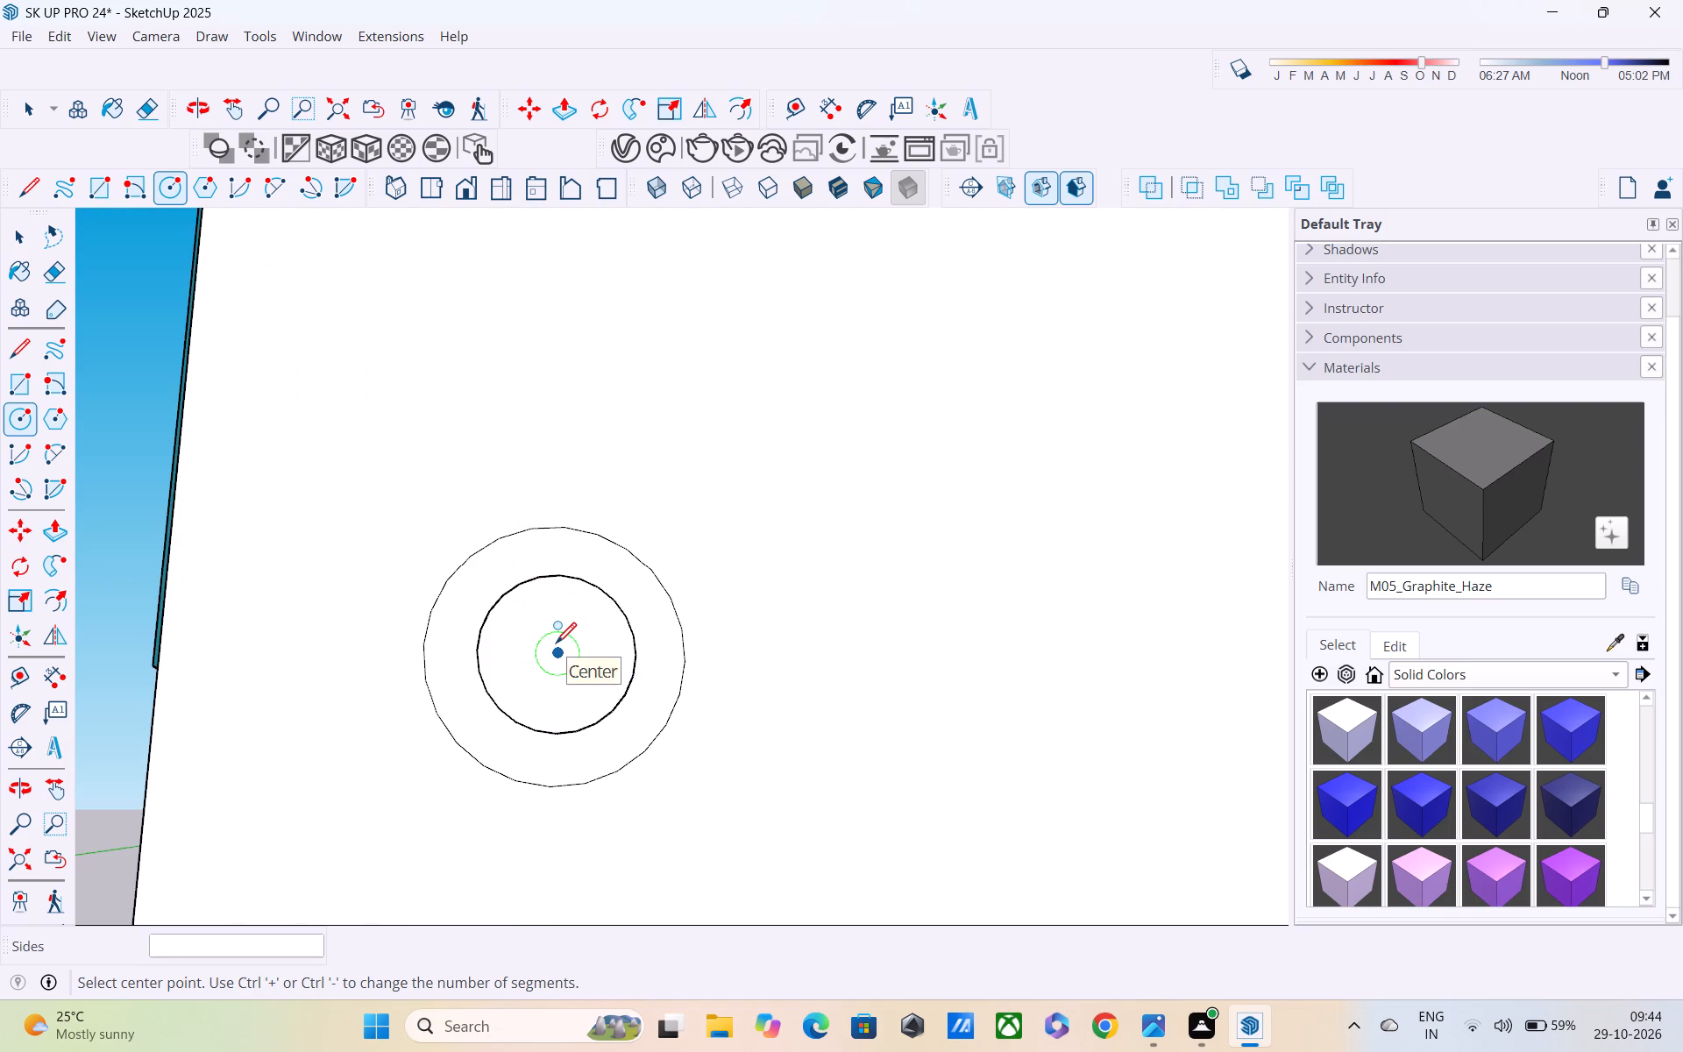
click(556, 645)
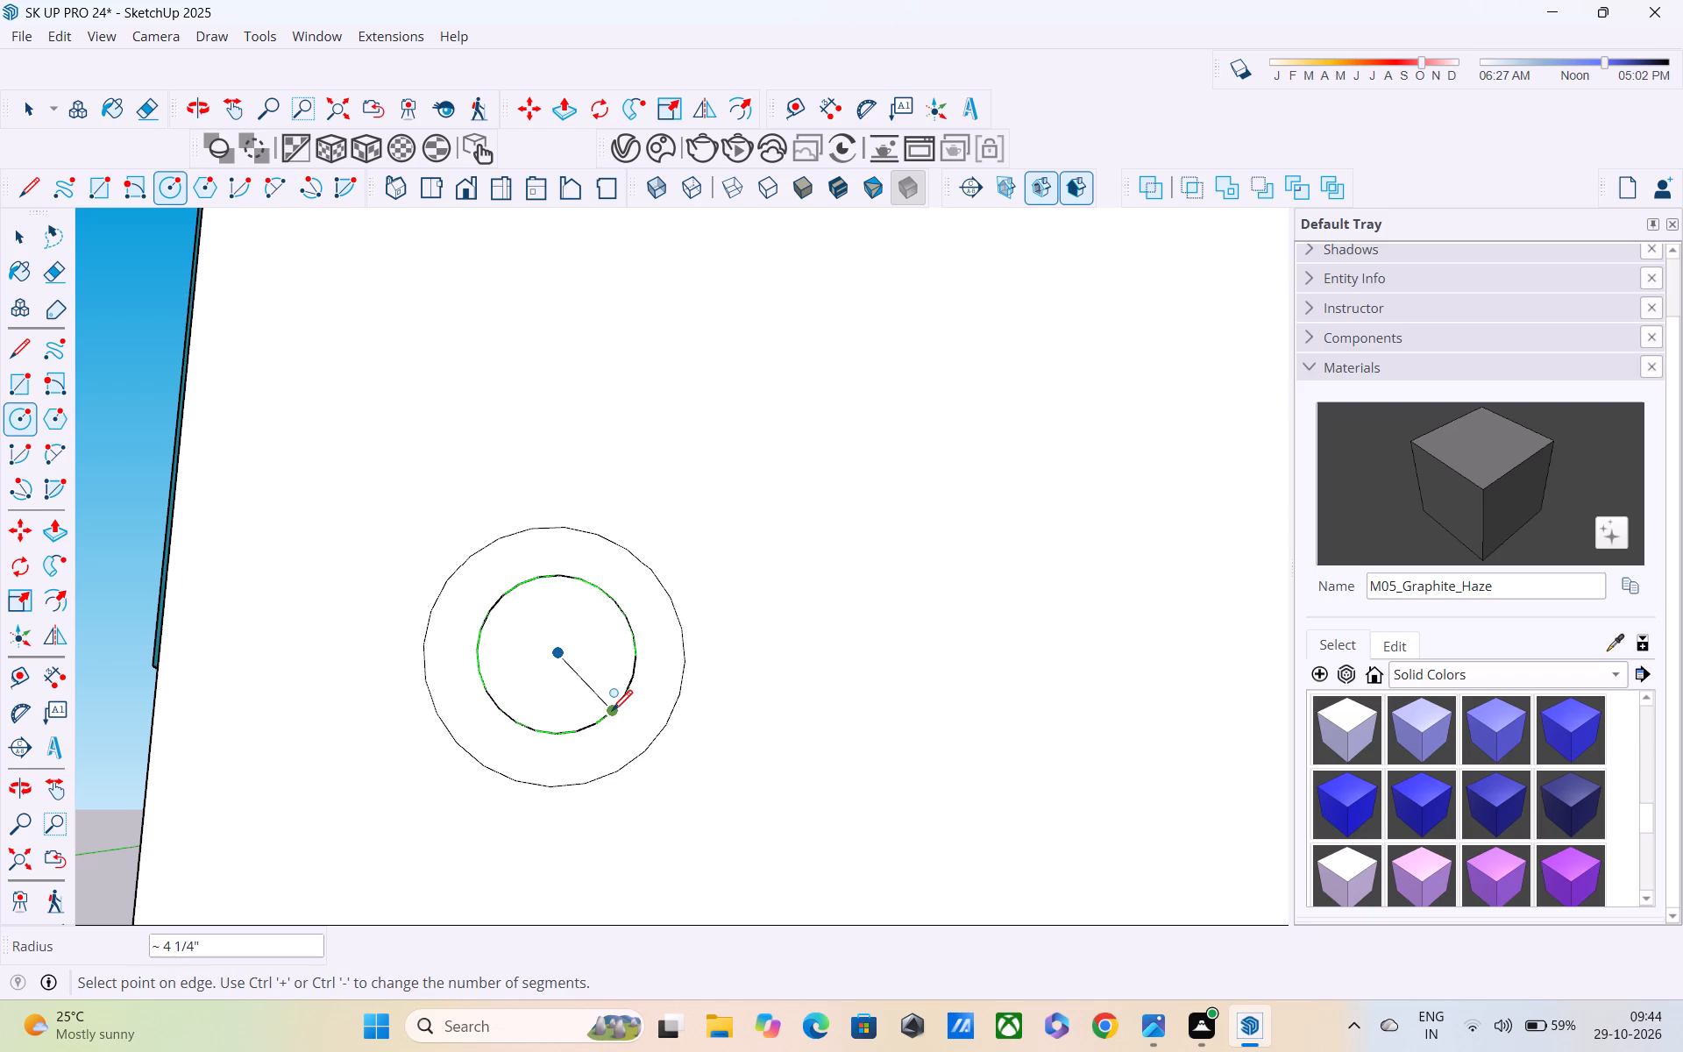
click(611, 714)
scroll(610, 714, down, 5)
shift+middle_drag(610, 748, 601, 694)
key(space)
Draw a circle from the centre of the bottom concentric detail, tracing its inner circle.
click(572, 636)
scroll(566, 668, down, 4)
shift+middle_drag(572, 719, 572, 464)
double_click(555, 670)
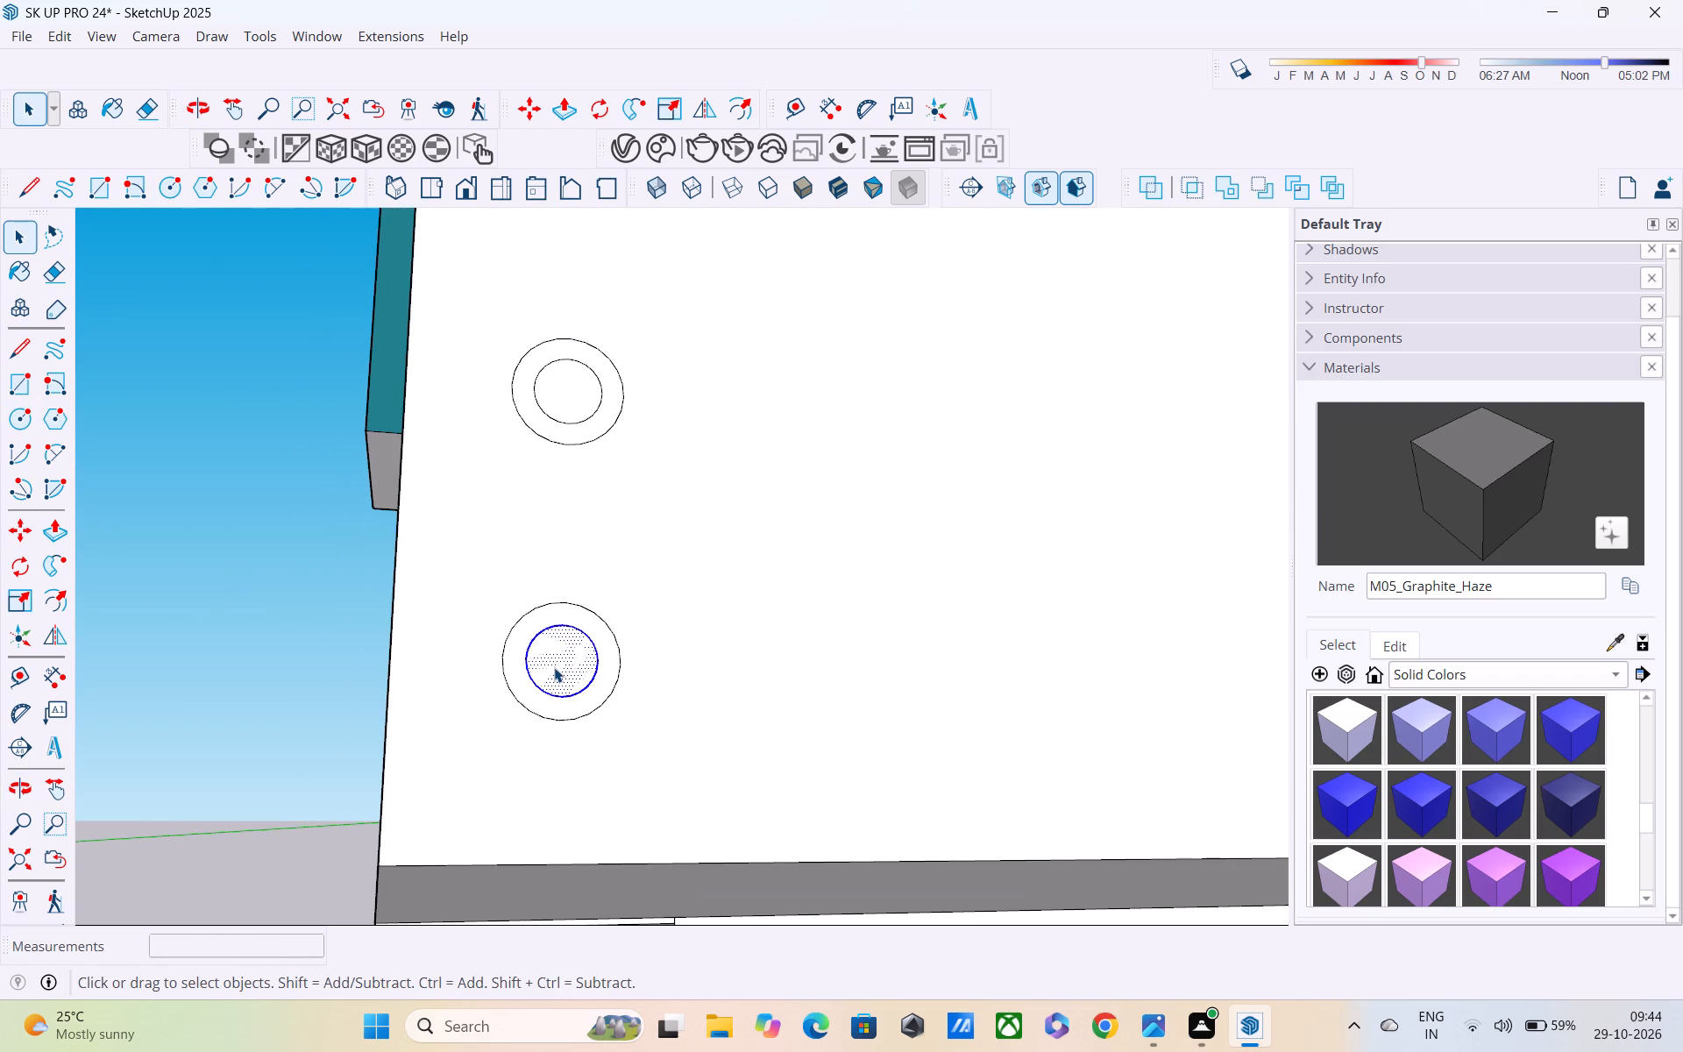
click(554, 667)
click(536, 620)
key(c)
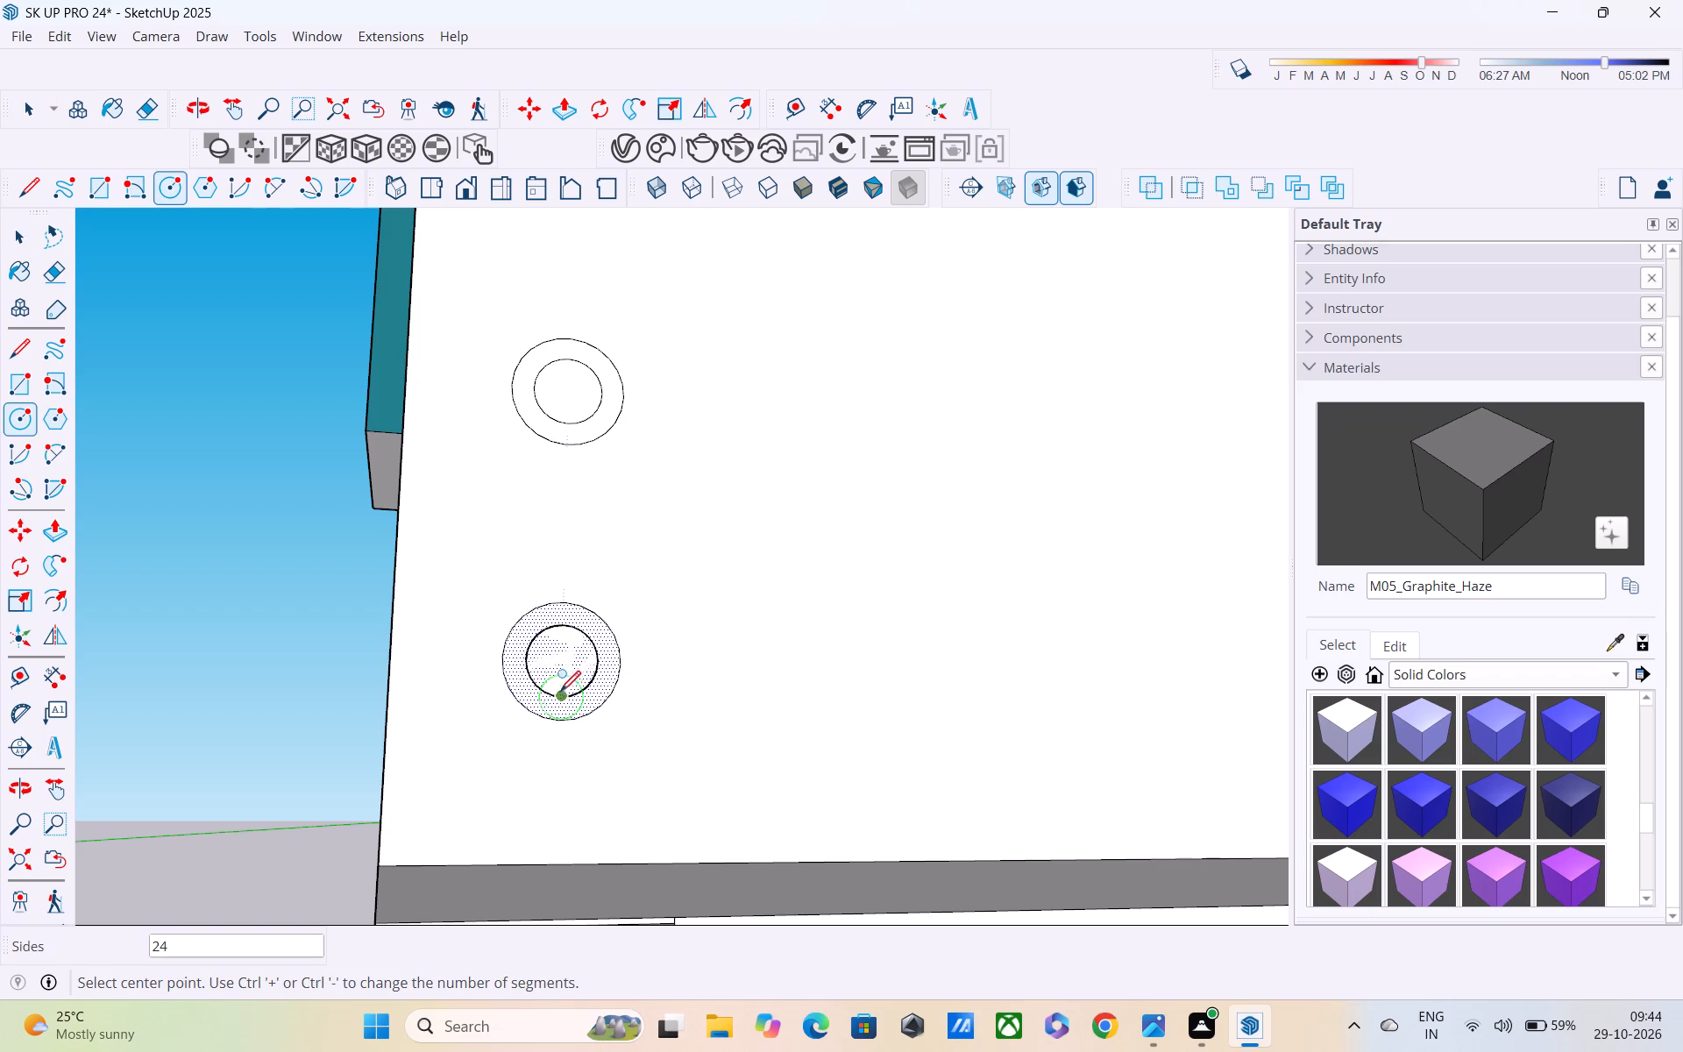
click(561, 665)
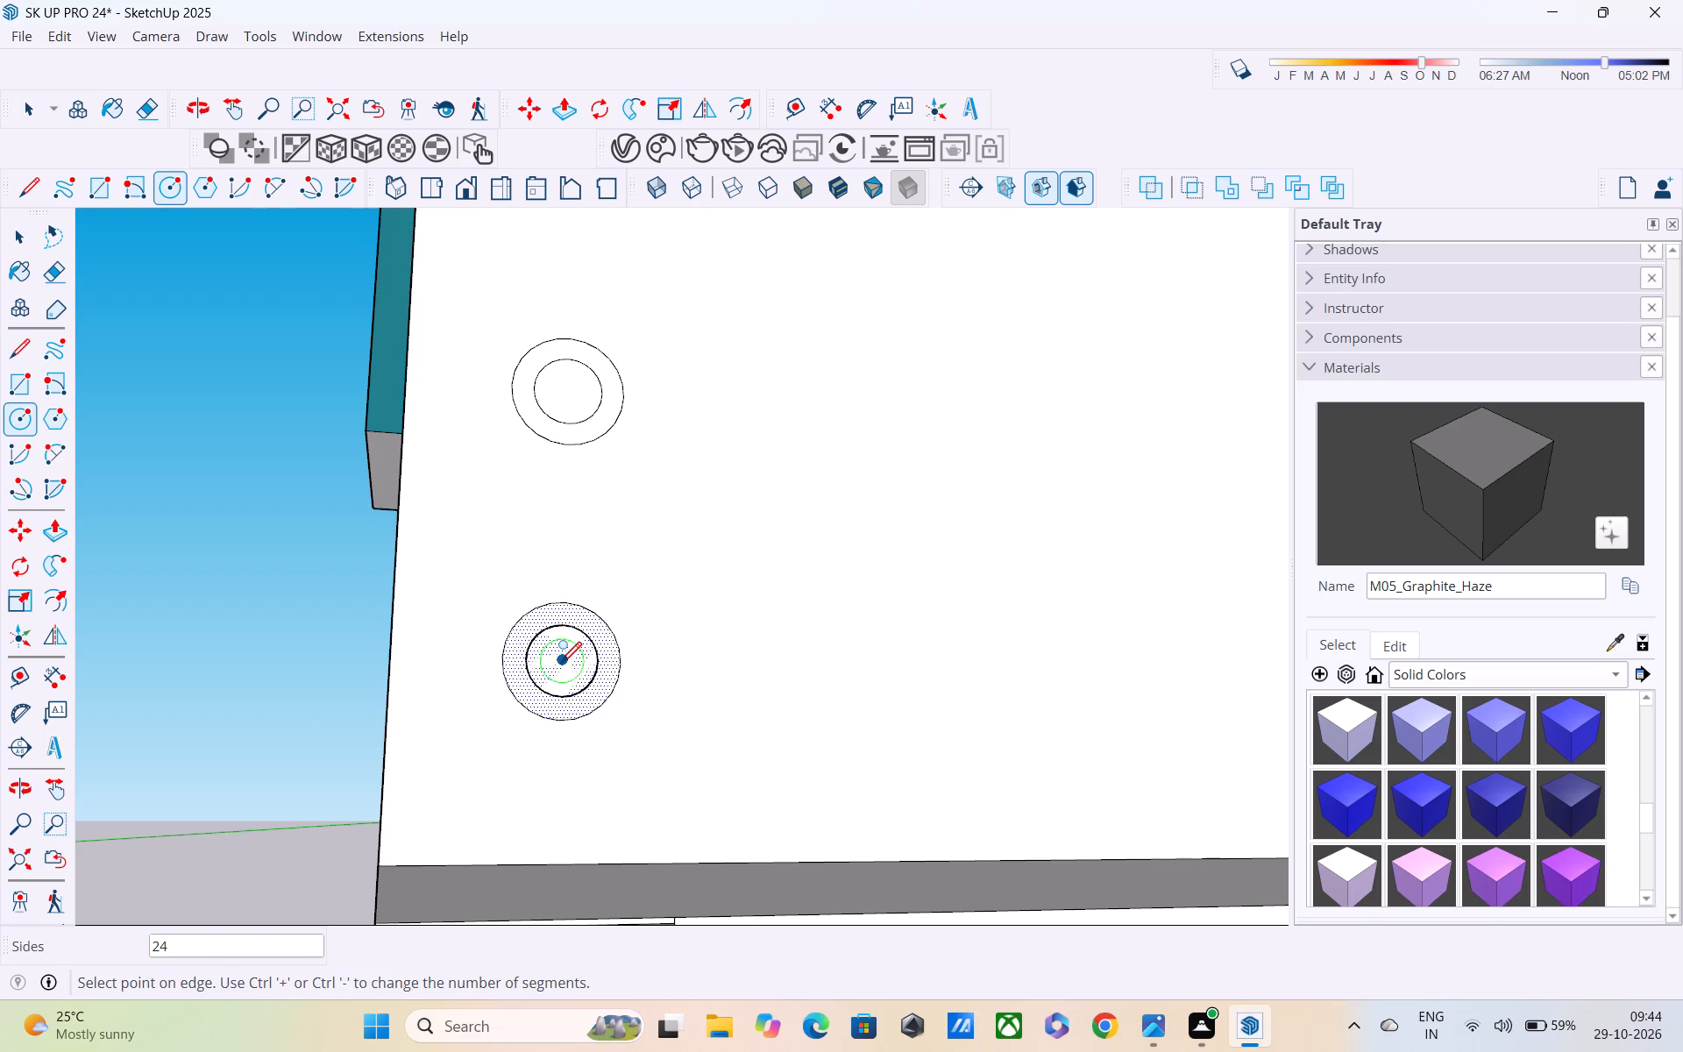
click(572, 700)
key(space)
Push/Pull the outer ring of the bottom detail 2" out from the front wall.
scroll(572, 703, down, 1)
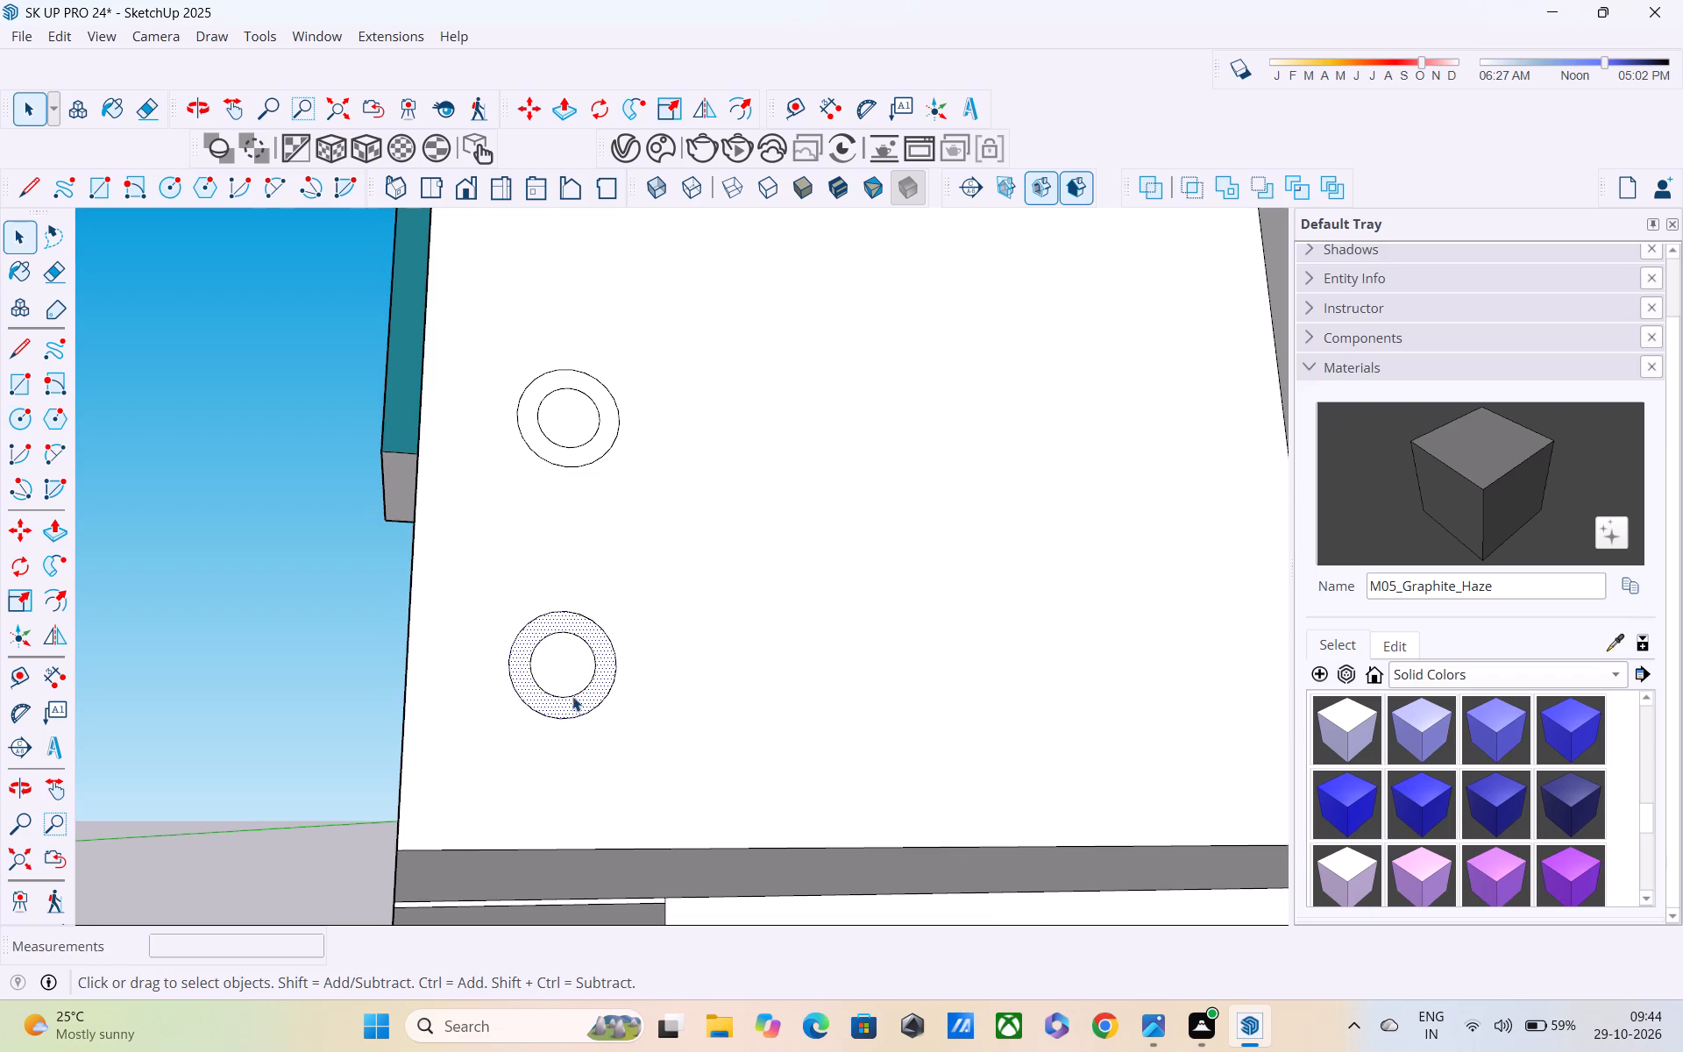
scroll(571, 664, down, 9)
scroll(720, 788, up, 1)
middle_drag(671, 675, 743, 806)
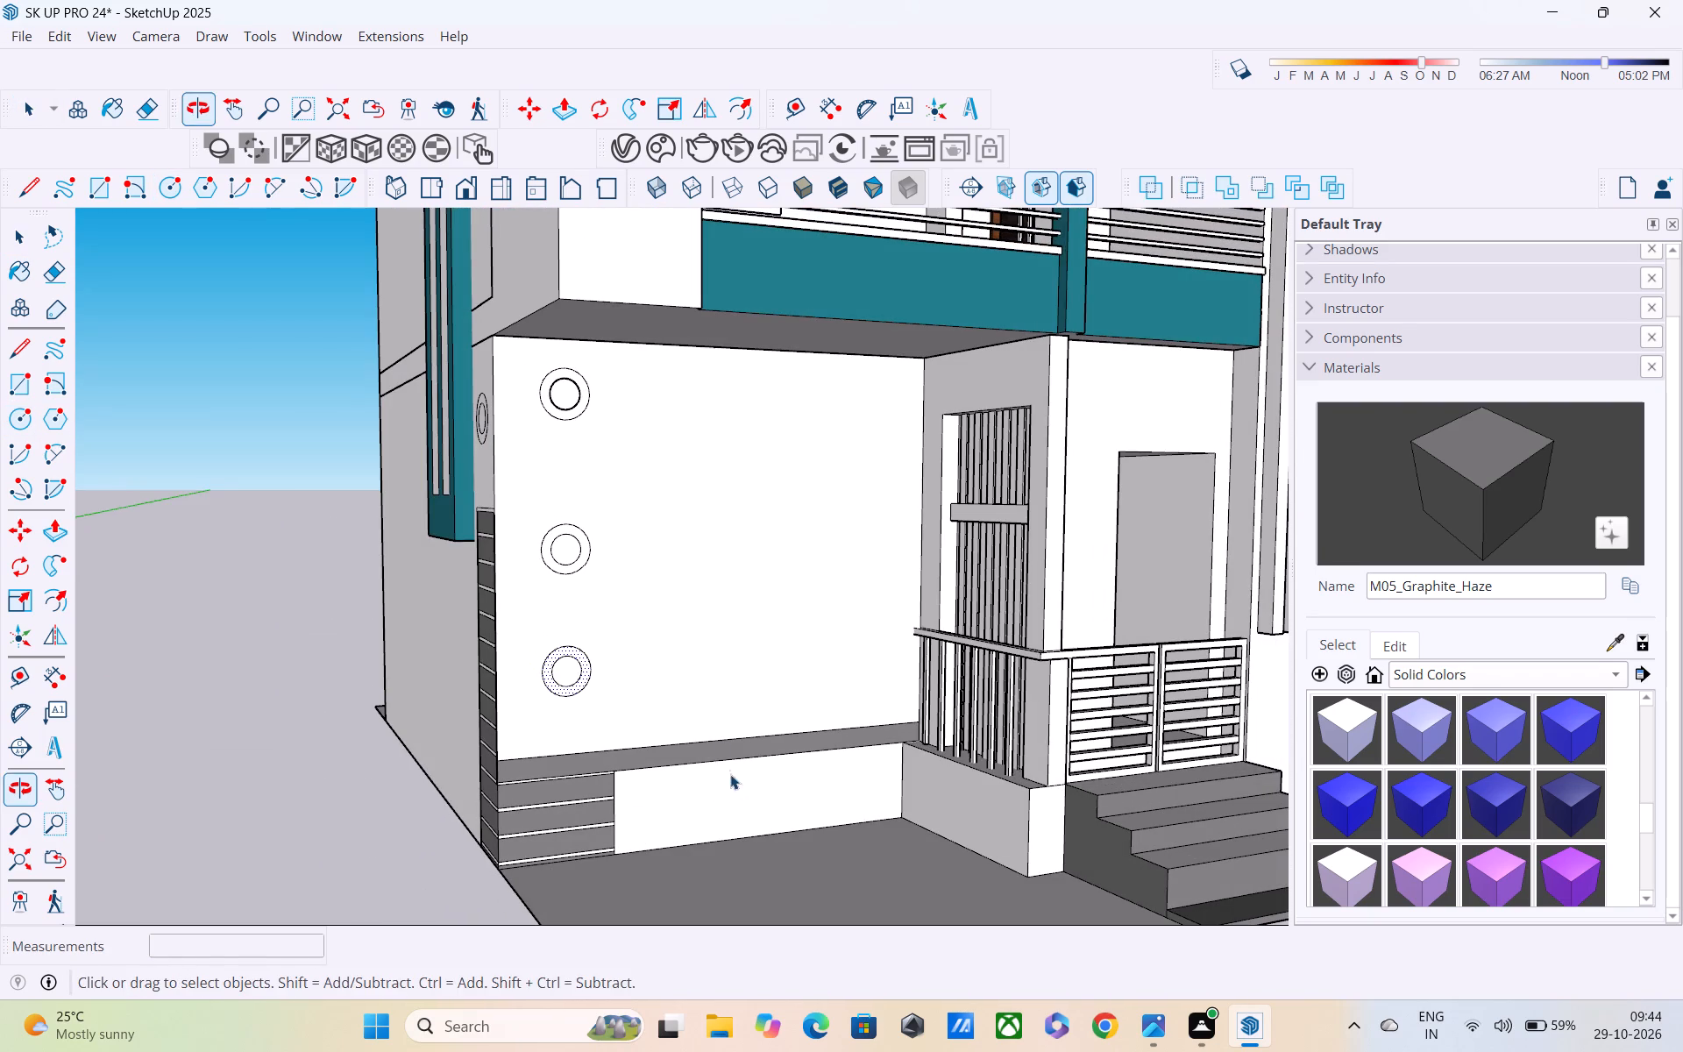
key(p)
scroll(625, 680, up, 7)
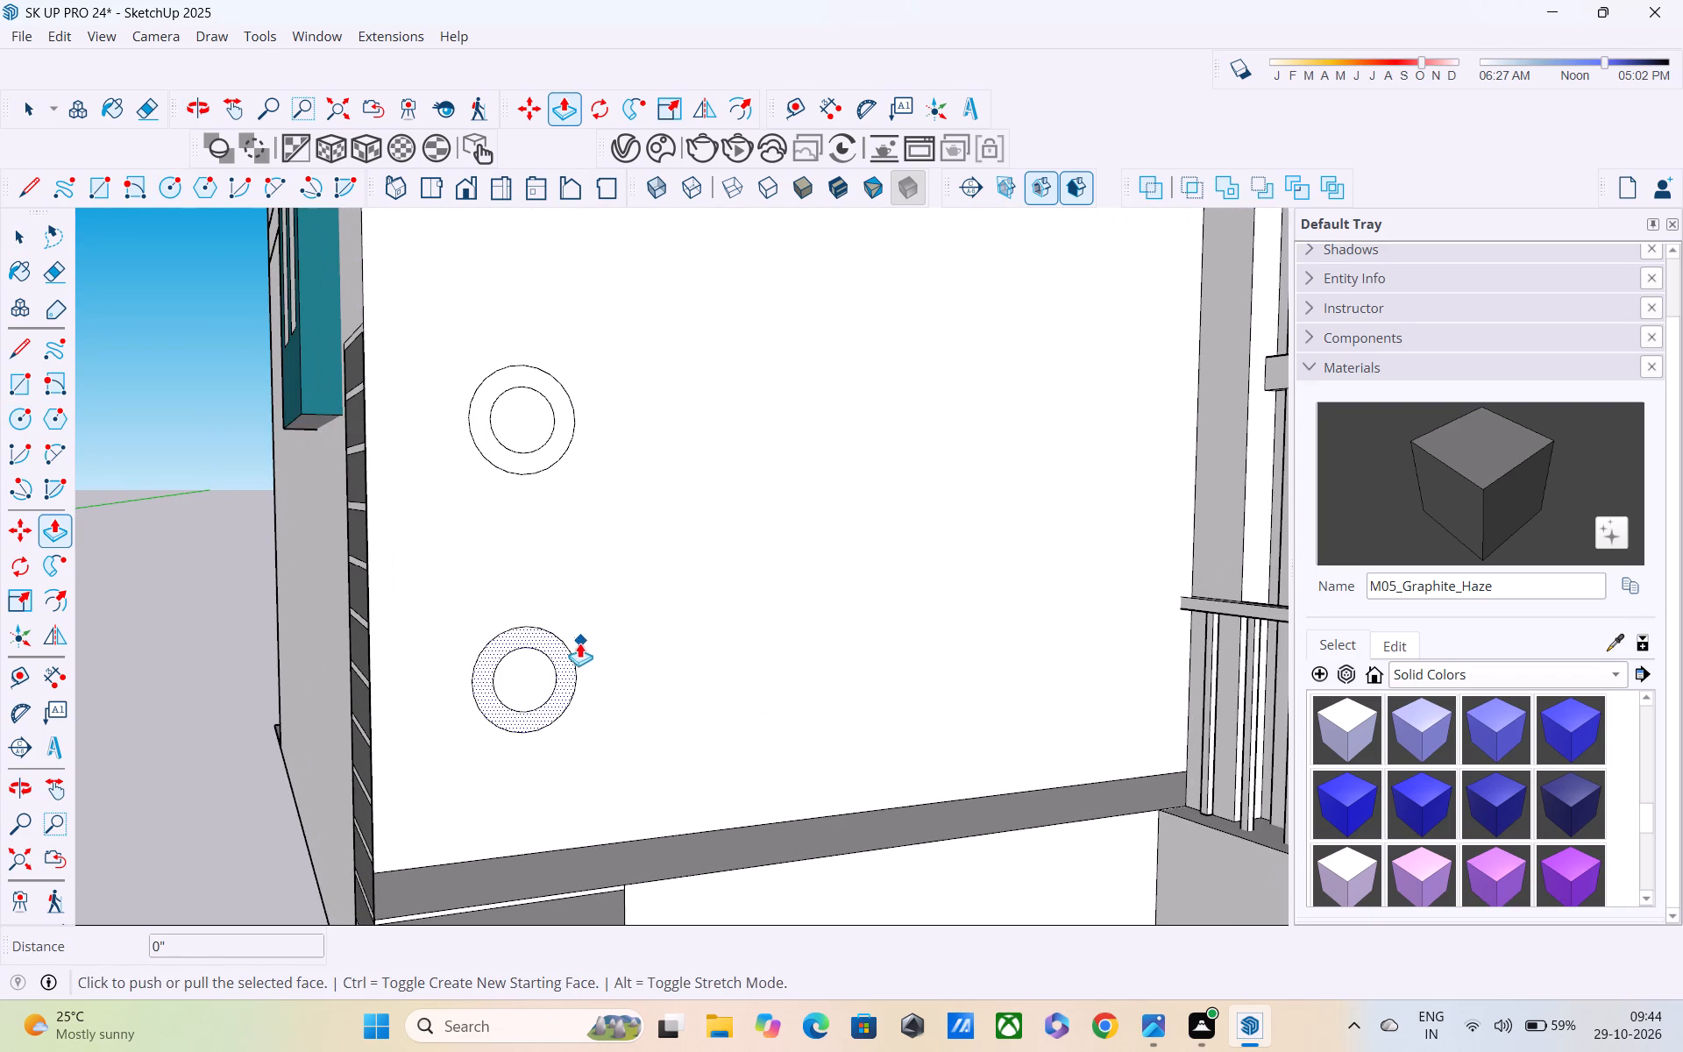
click(572, 652)
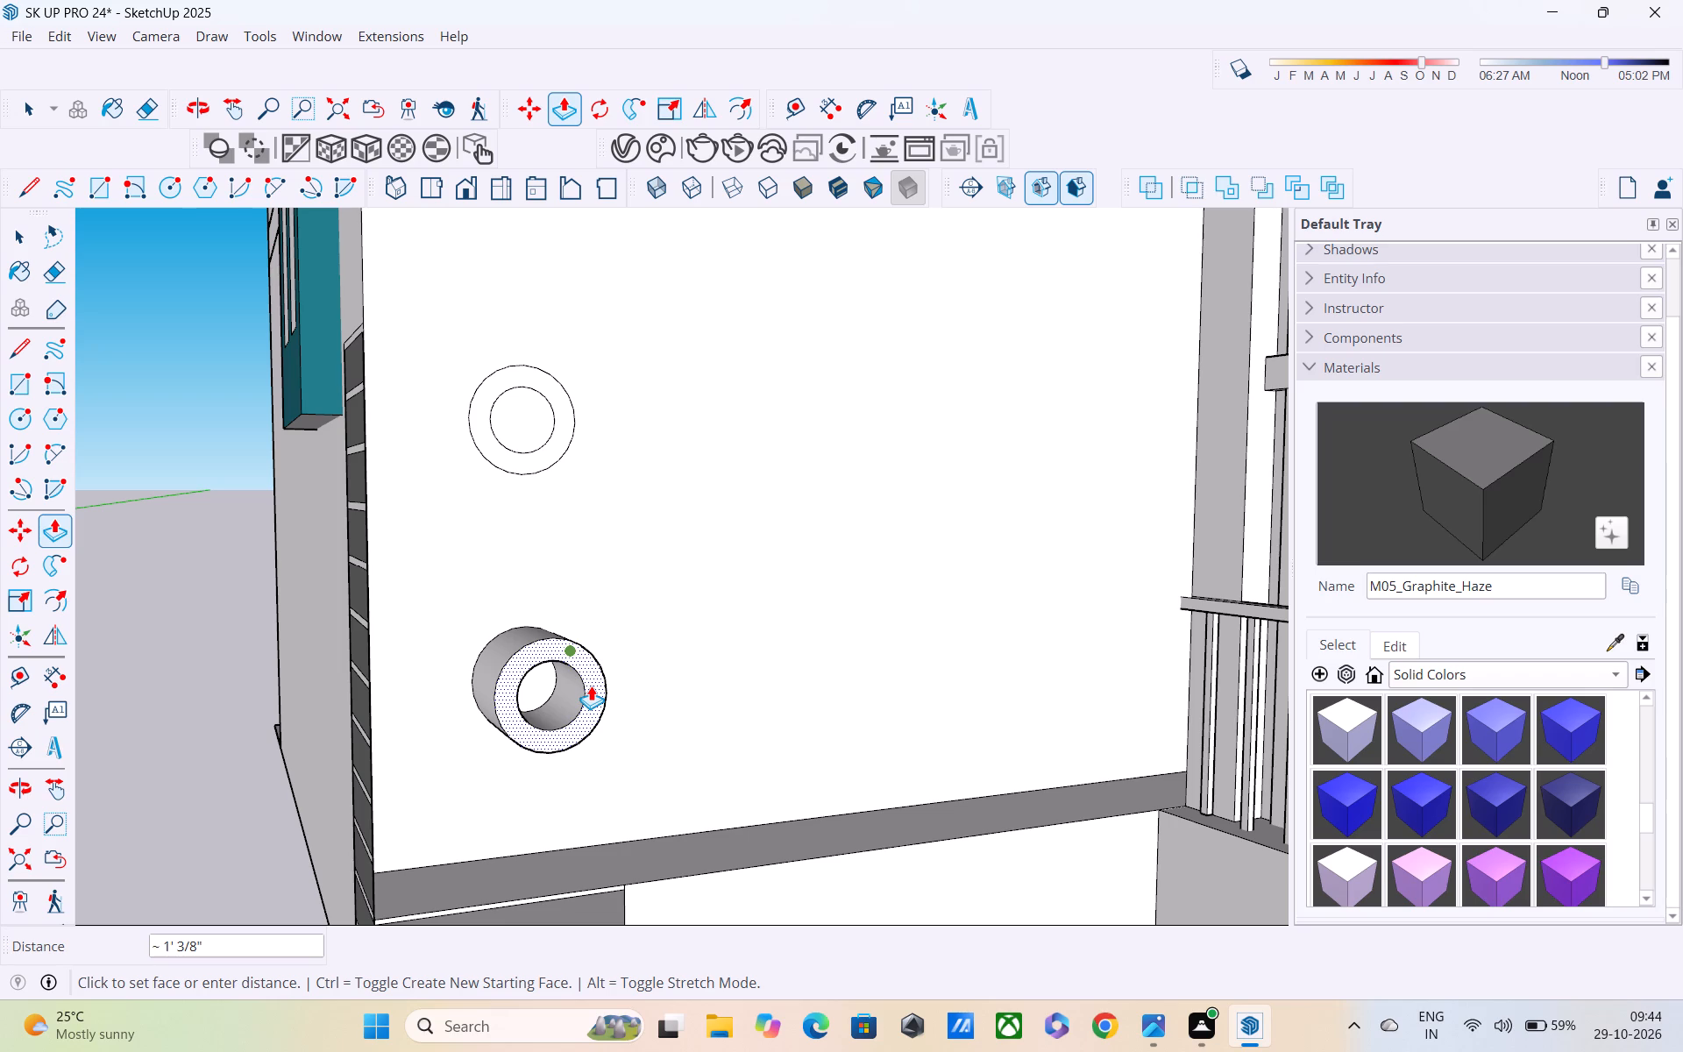
text(2")
key(Return)
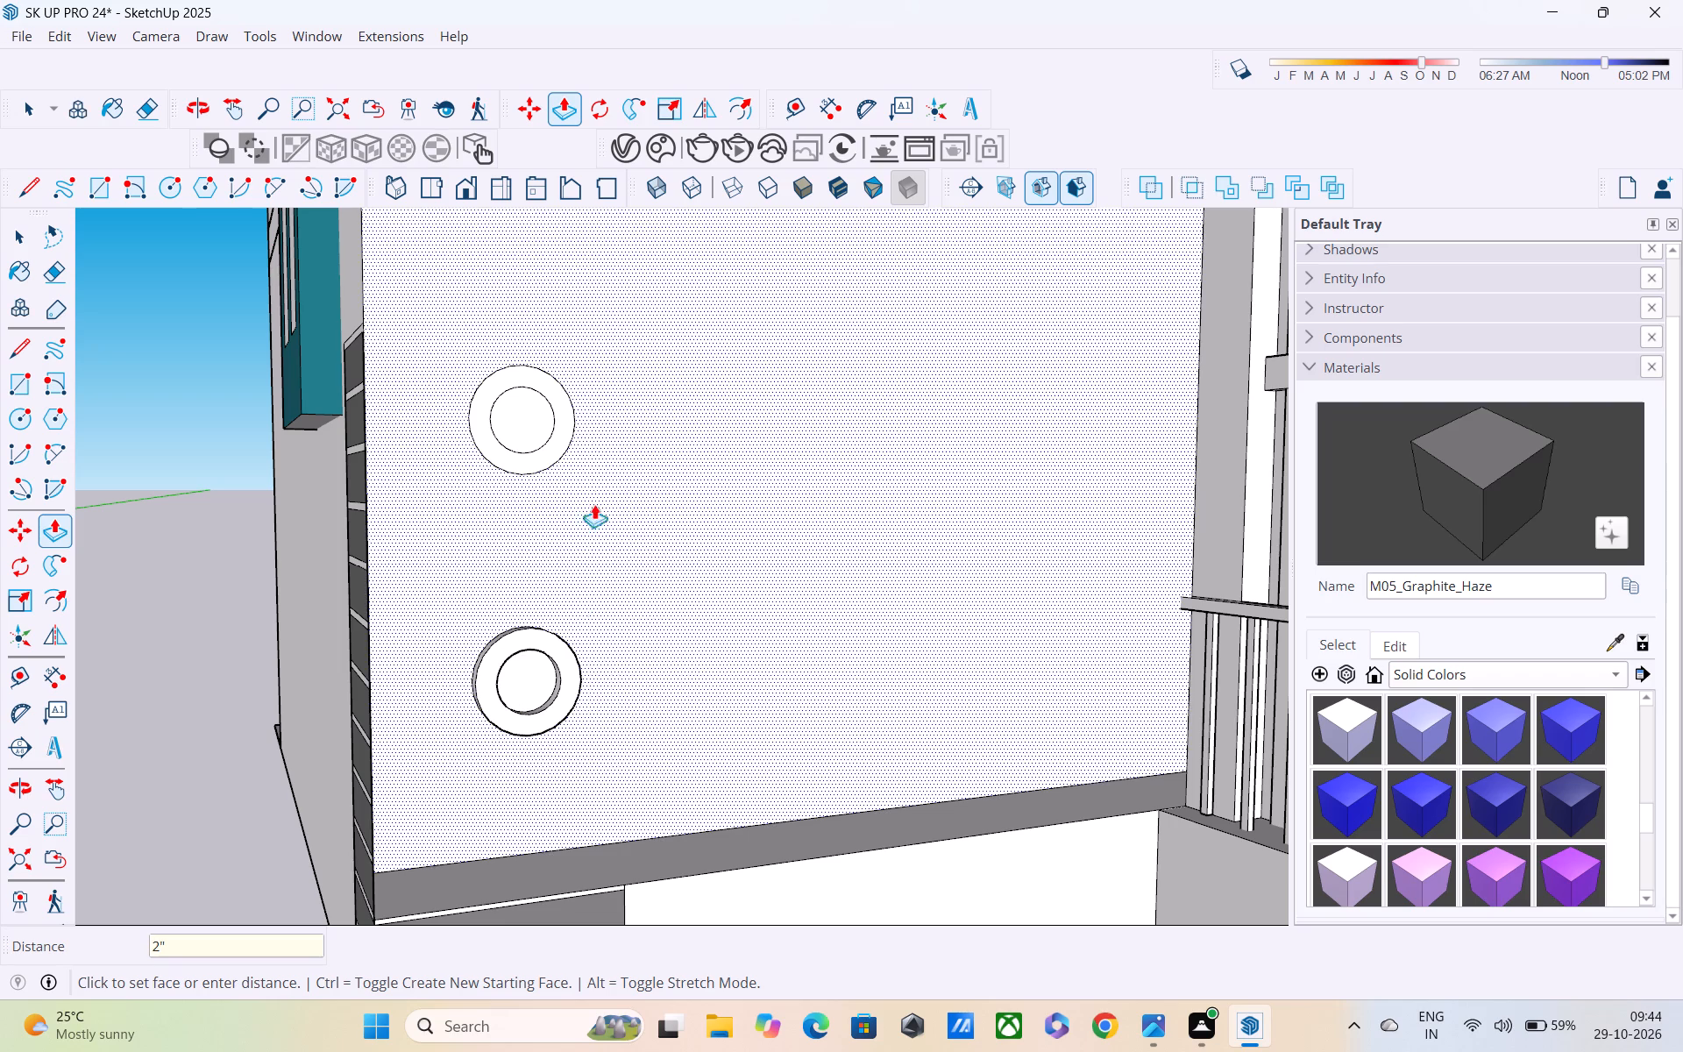
Extrude the outer rings of the middle and top front-wall details by the same 2".
click(518, 459)
click(520, 458)
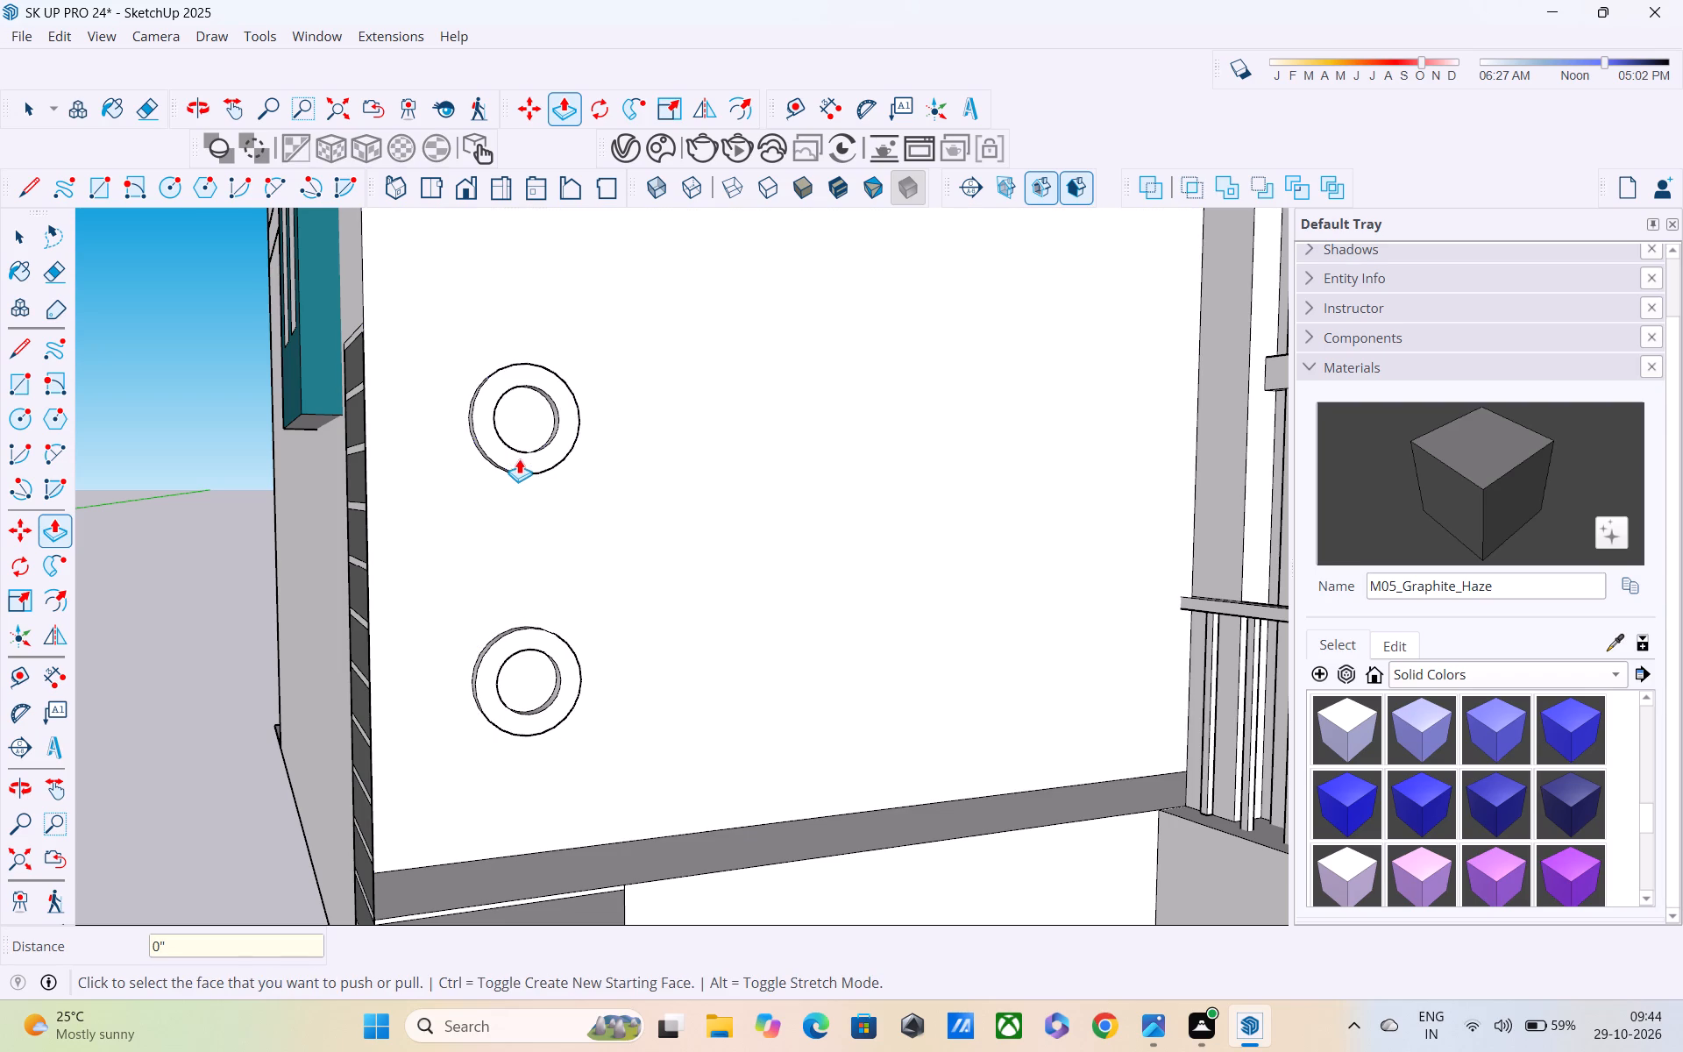
scroll(519, 458, down, 6)
middle_drag(536, 479, 684, 714)
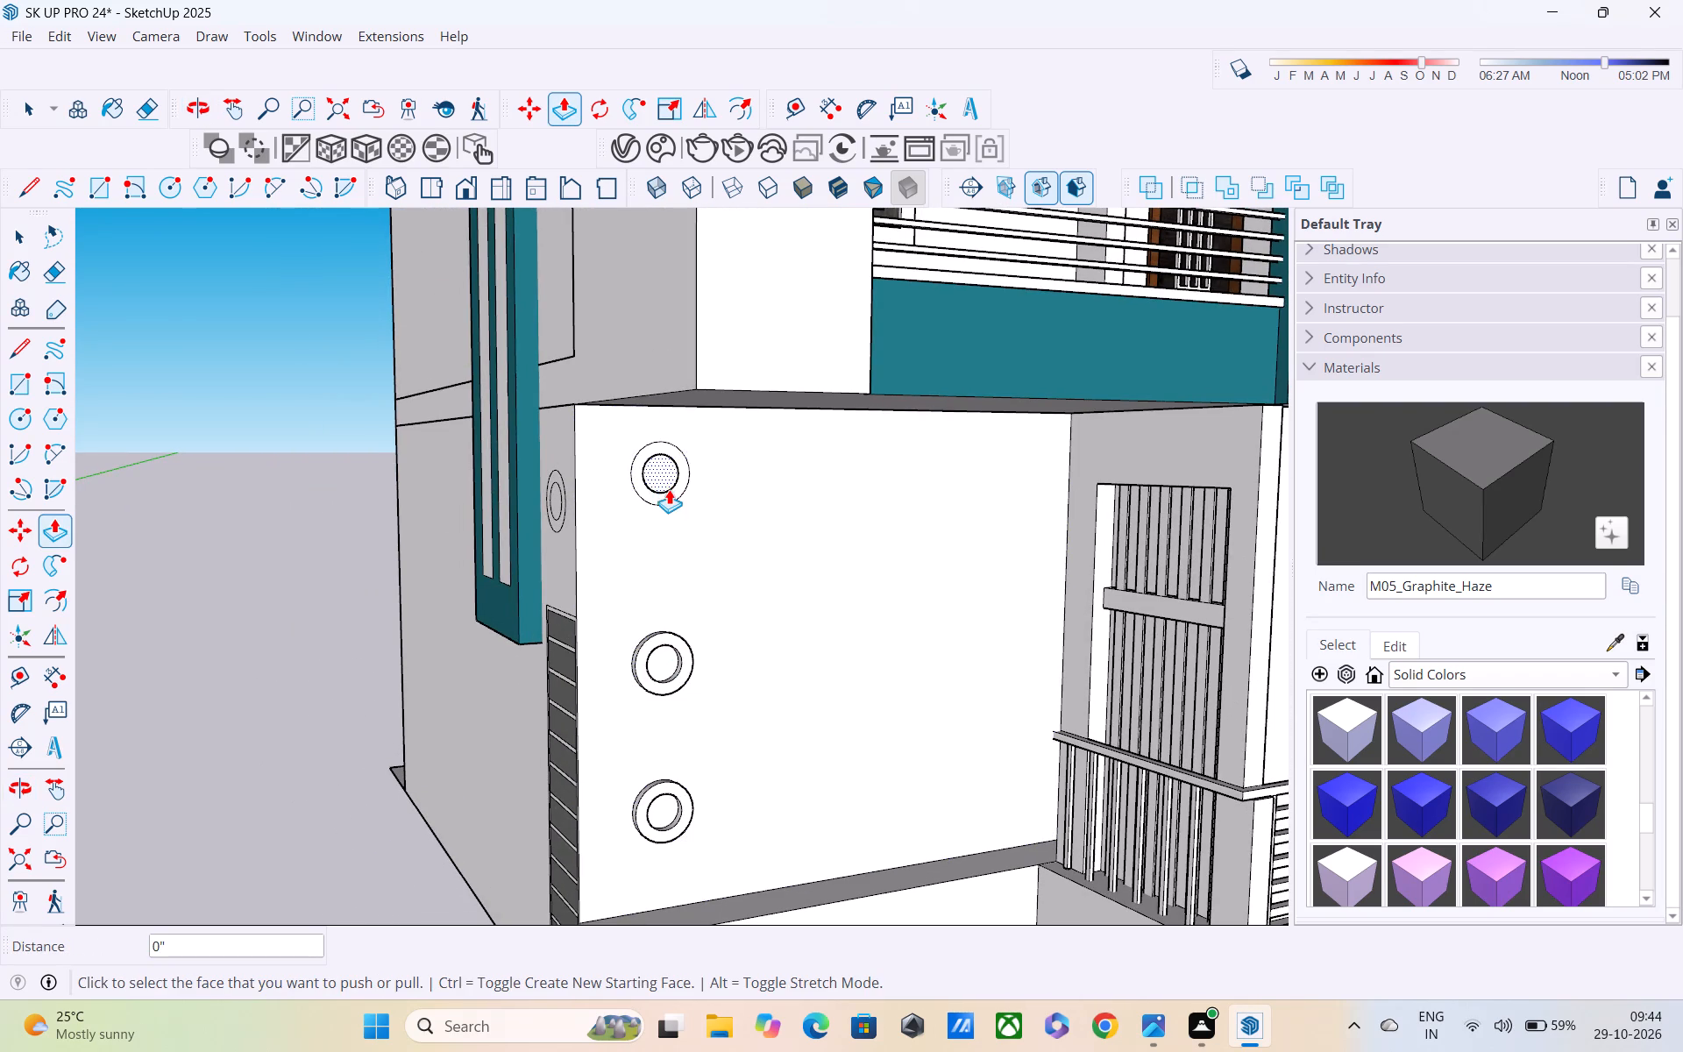
double_click(669, 495)
Extrude the outer ring of the side-wall detail by the same 2".
middle_drag(656, 501, 908, 634)
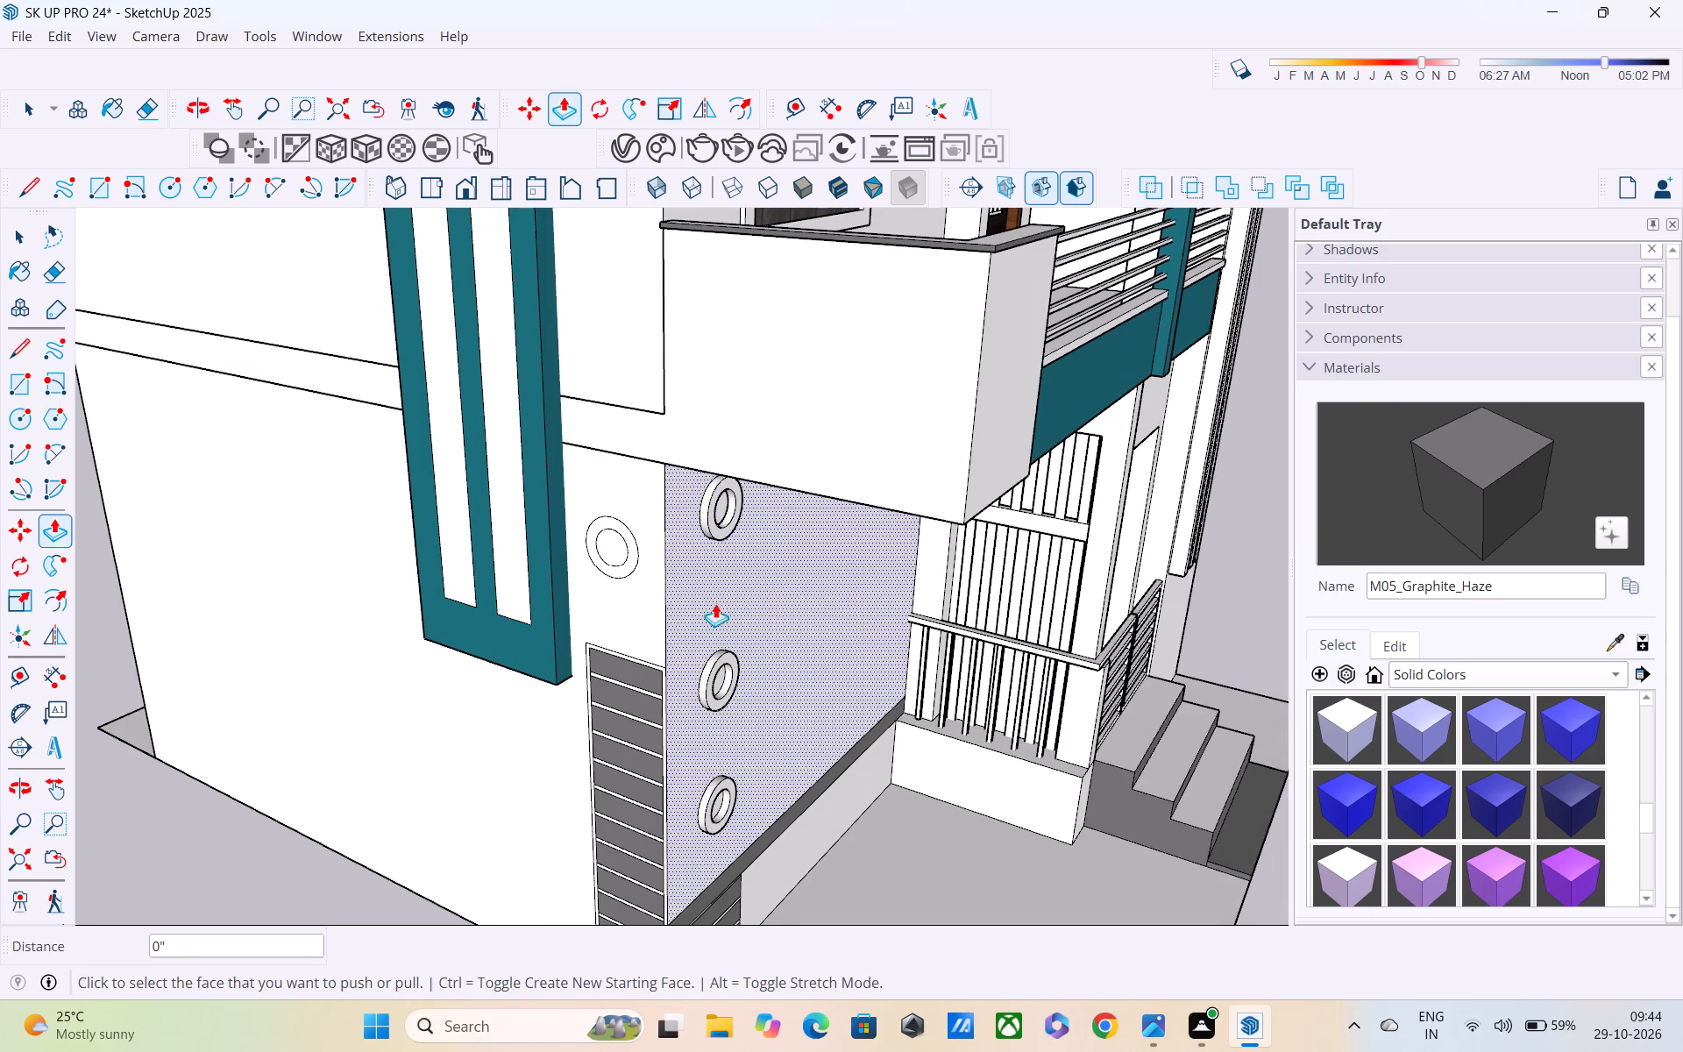
scroll(628, 566, up, 3)
double_click(628, 566)
scroll(628, 567, down, 3)
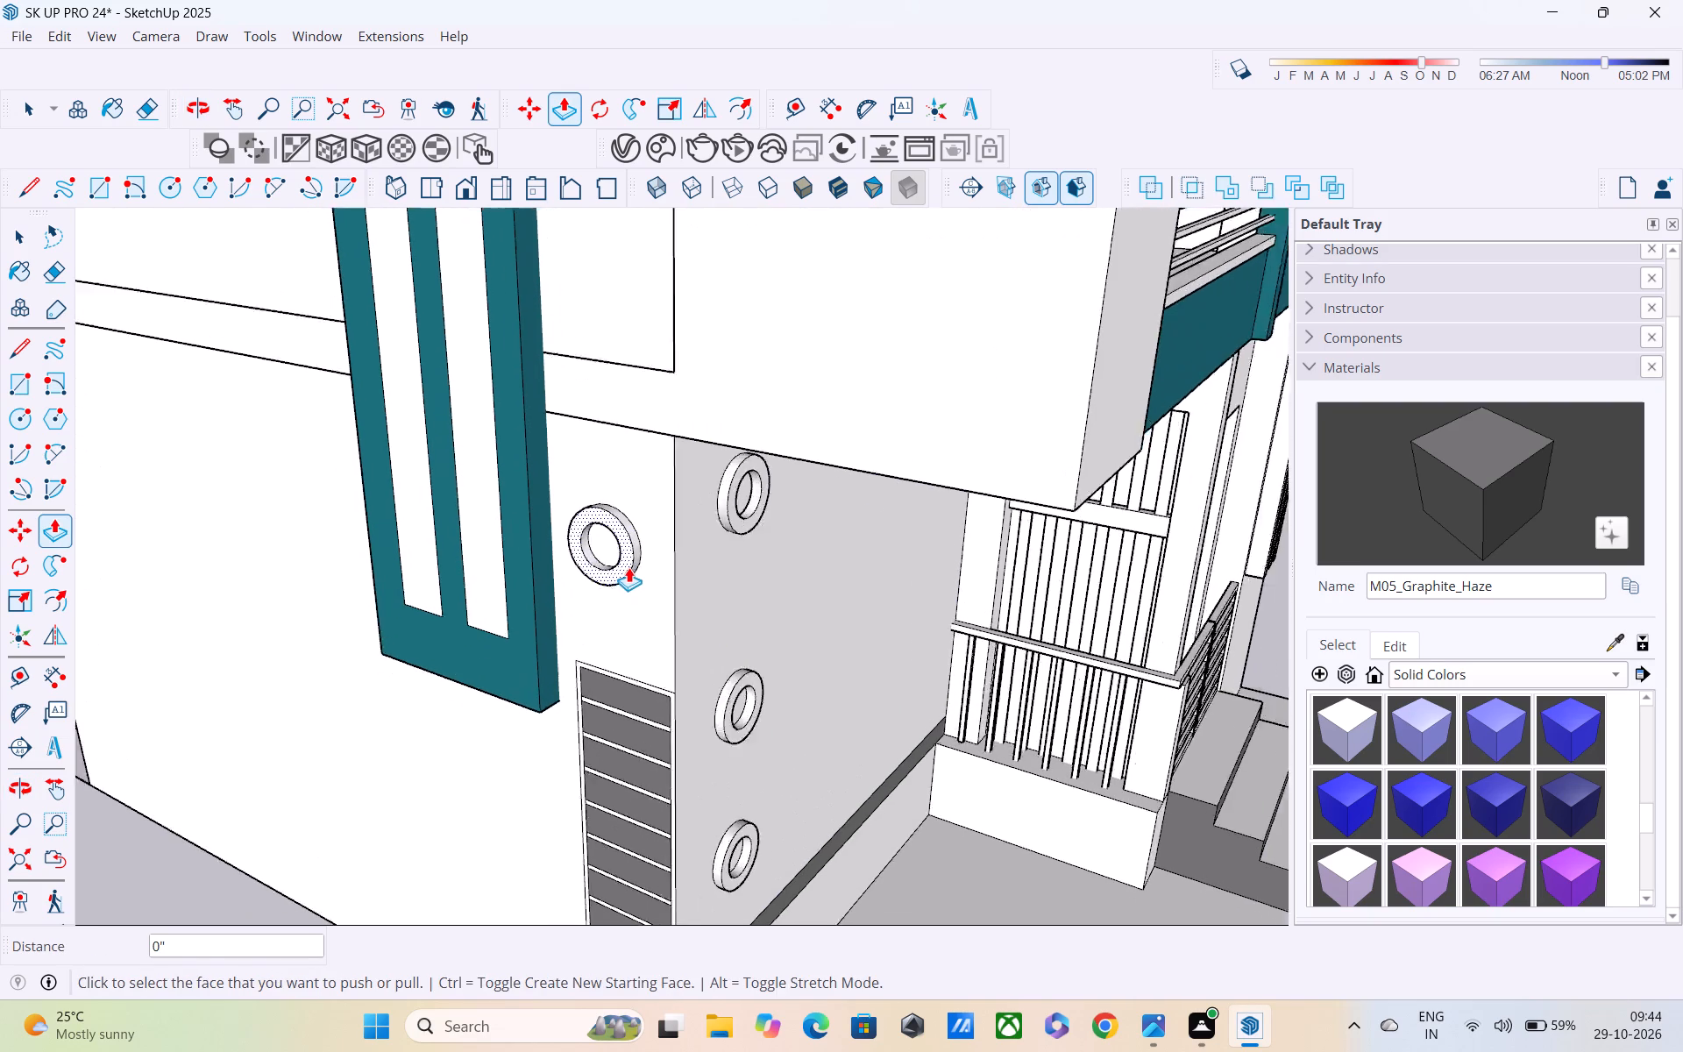
scroll(628, 567, down, 2)
scroll(628, 569, up, 1)
middle_drag(629, 570, 604, 481)
scroll(604, 481, up, 1)
scroll(604, 485, down, 4)
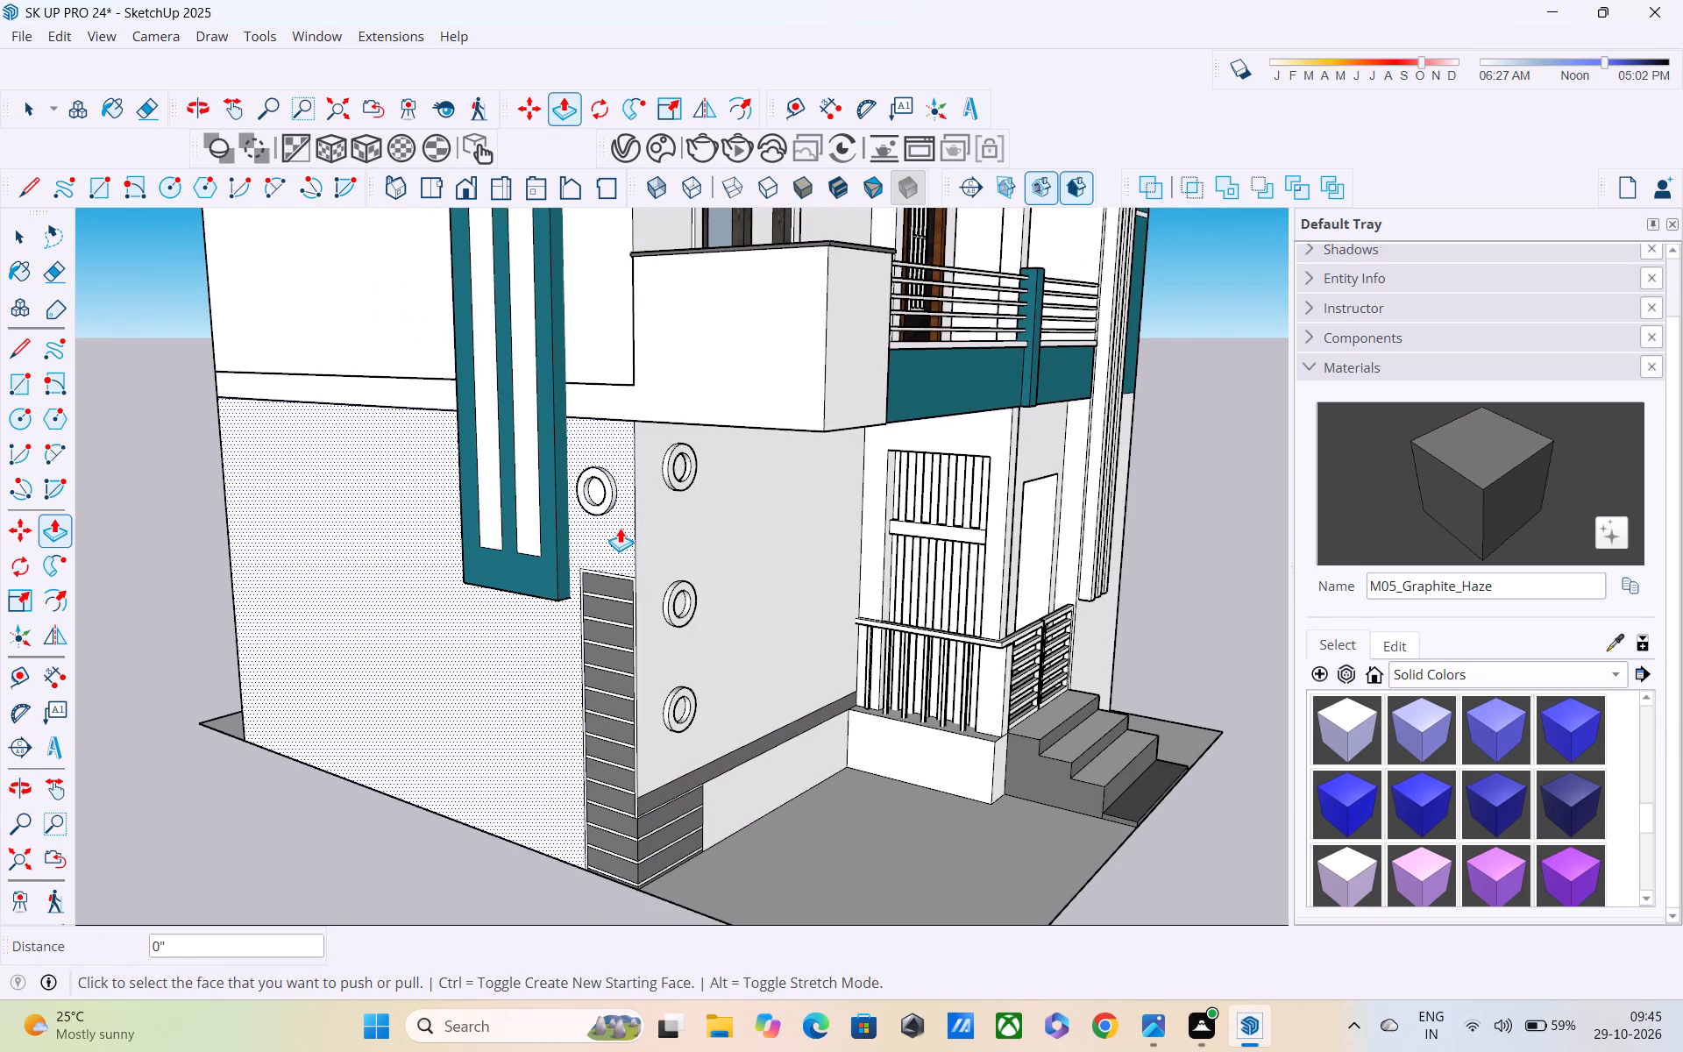
Paint the inner circles of the side-wall detail and the middle front-wall detail with the solid colour C05_Golden_Blaze.
key(space)
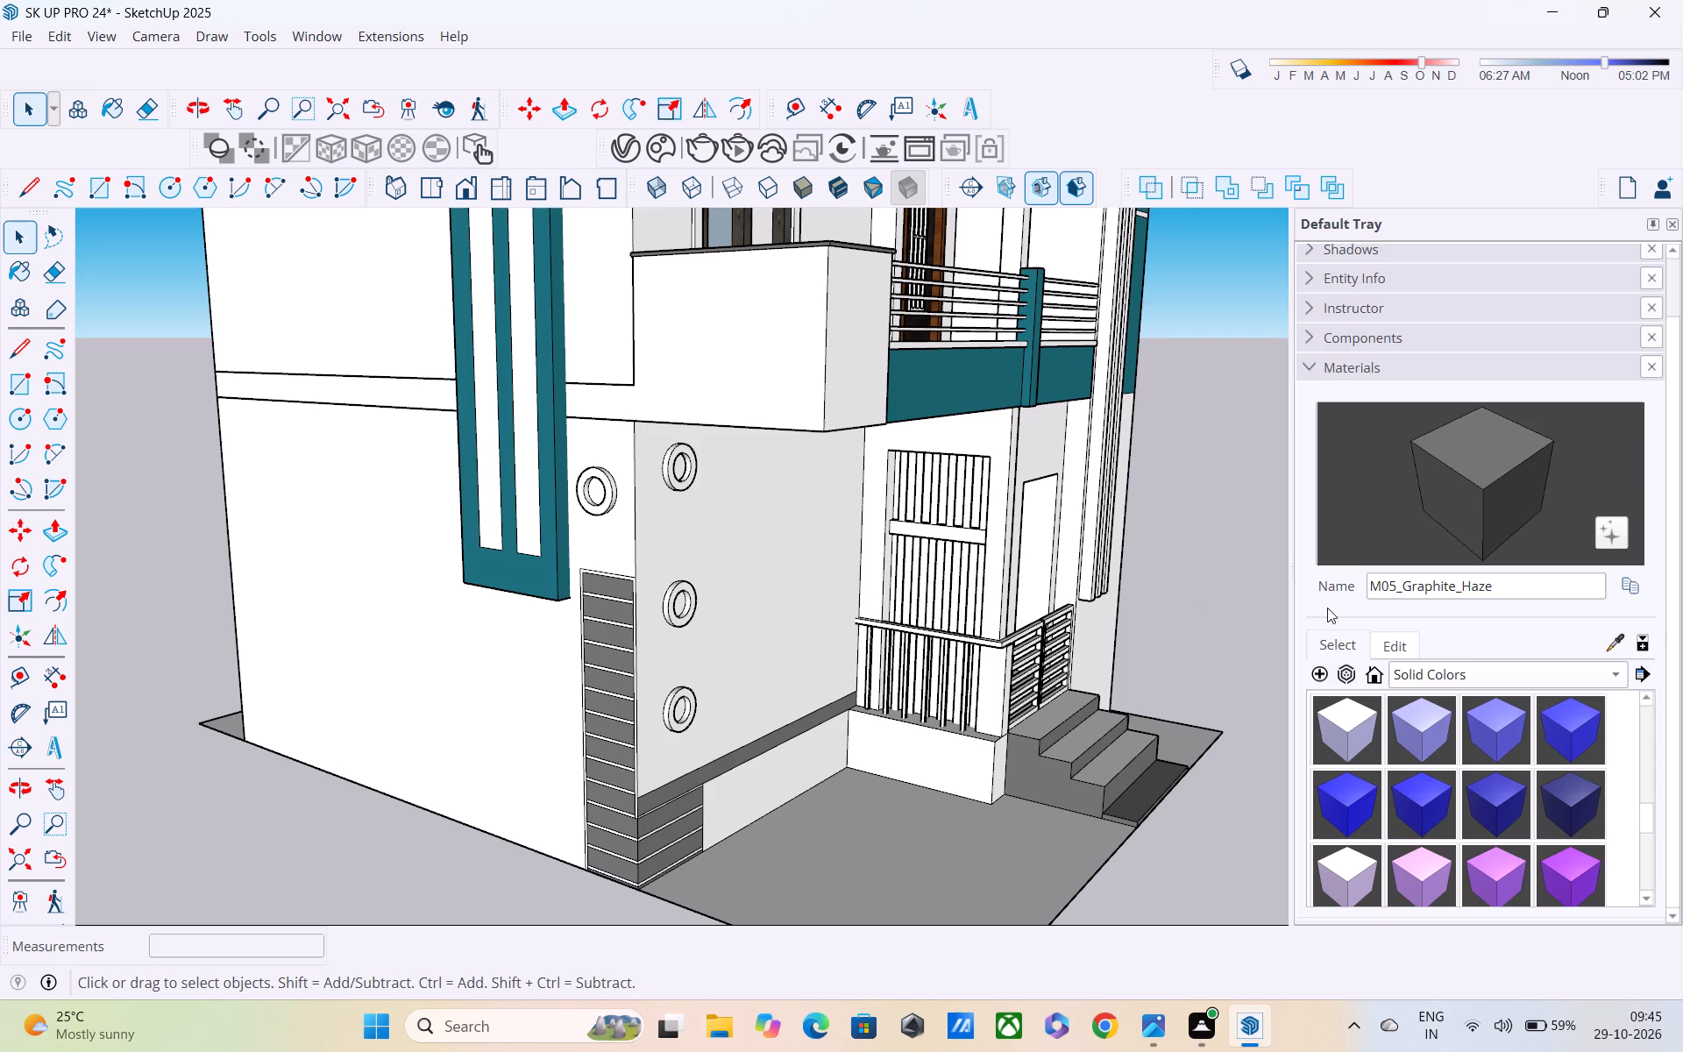
click(1446, 678)
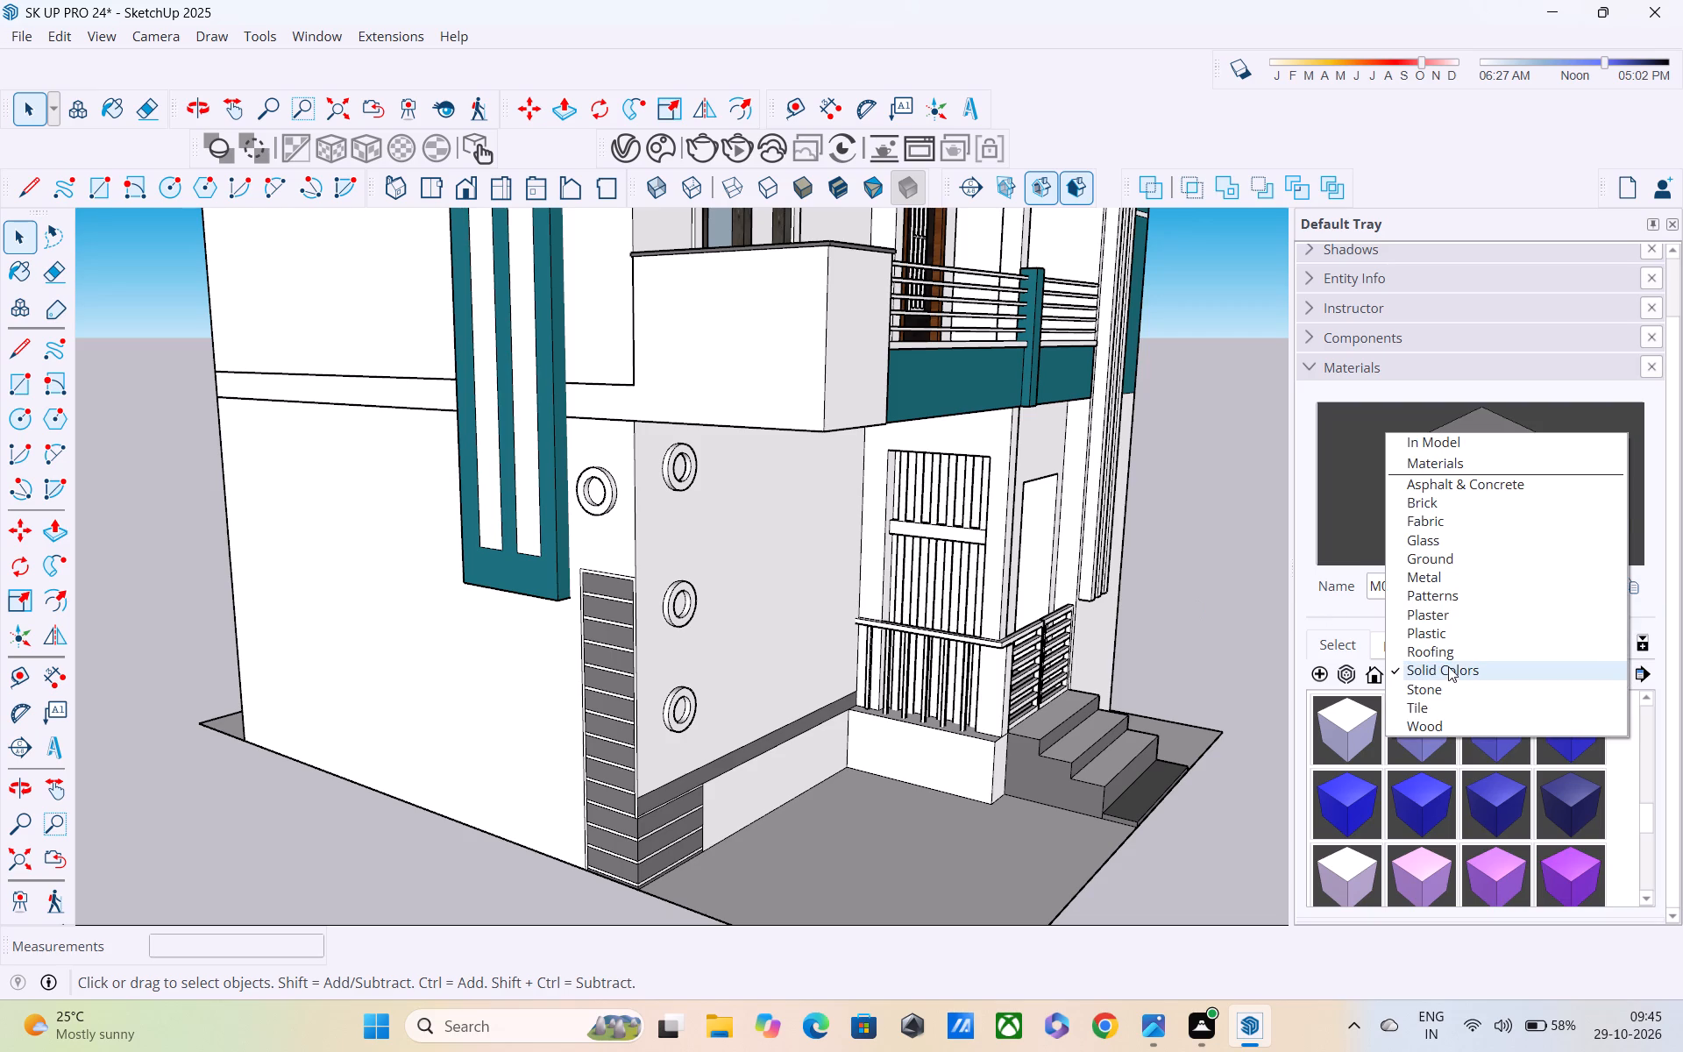
click(1448, 666)
scroll(1452, 769, down, 7)
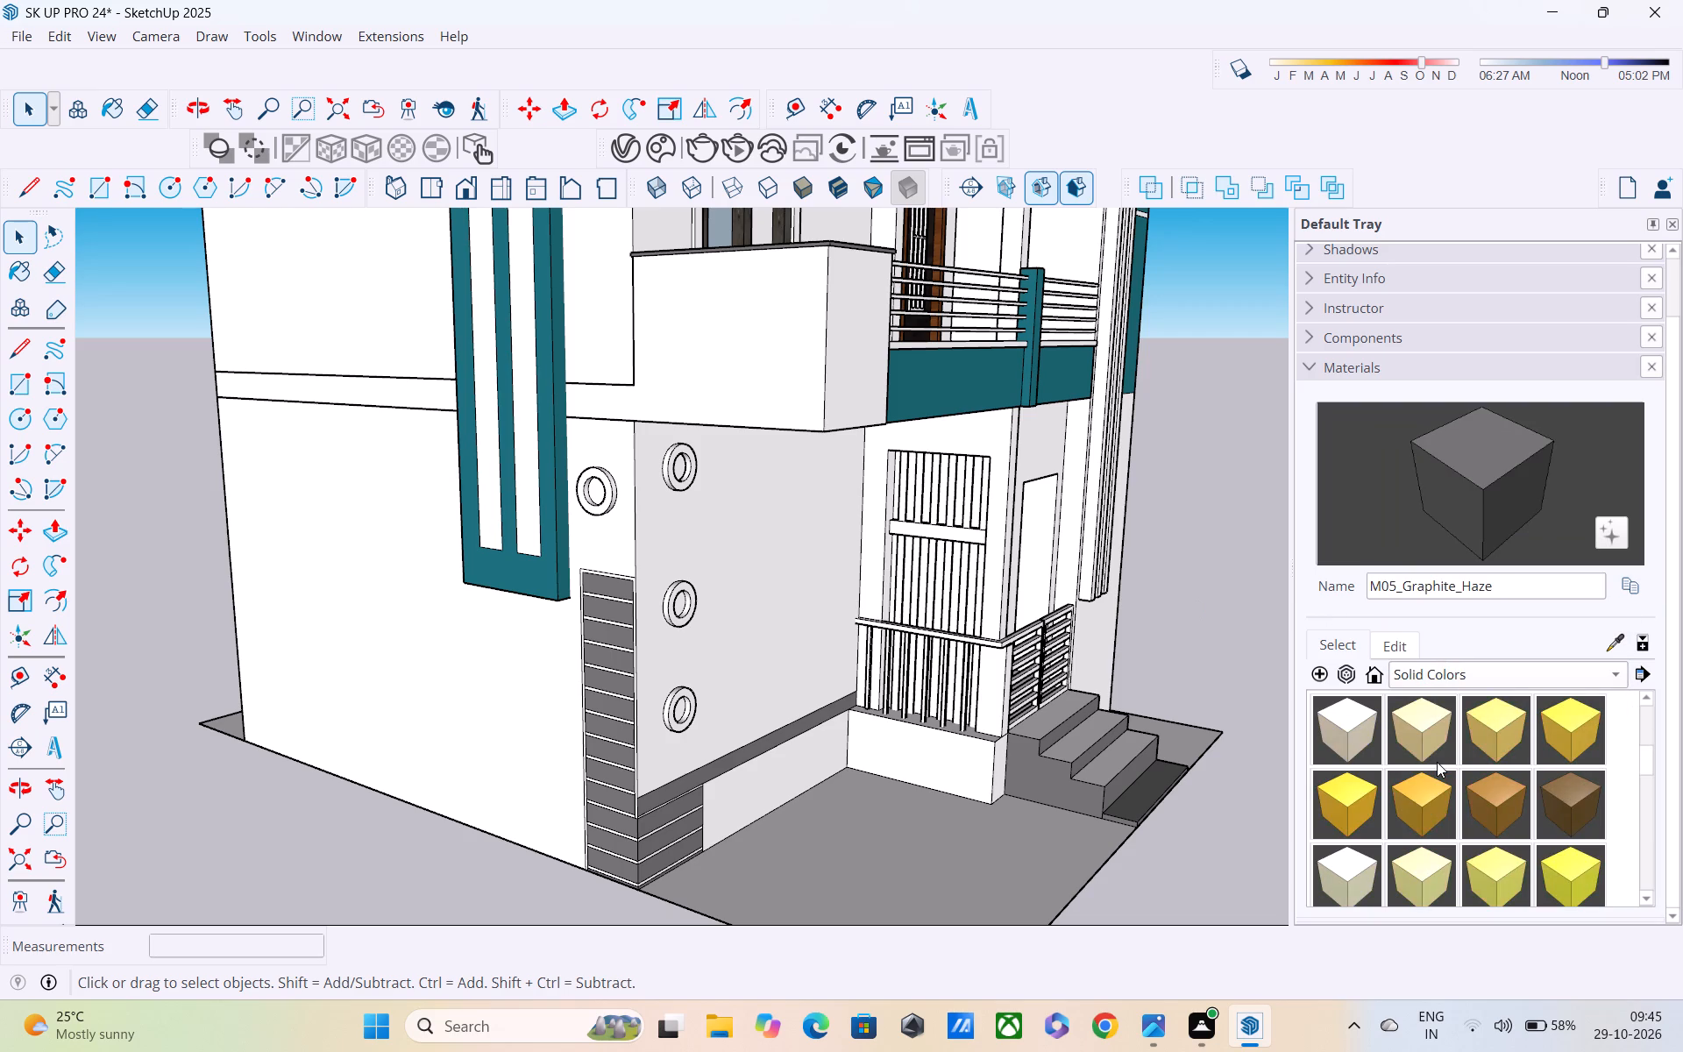
scroll(1437, 762, up, 1)
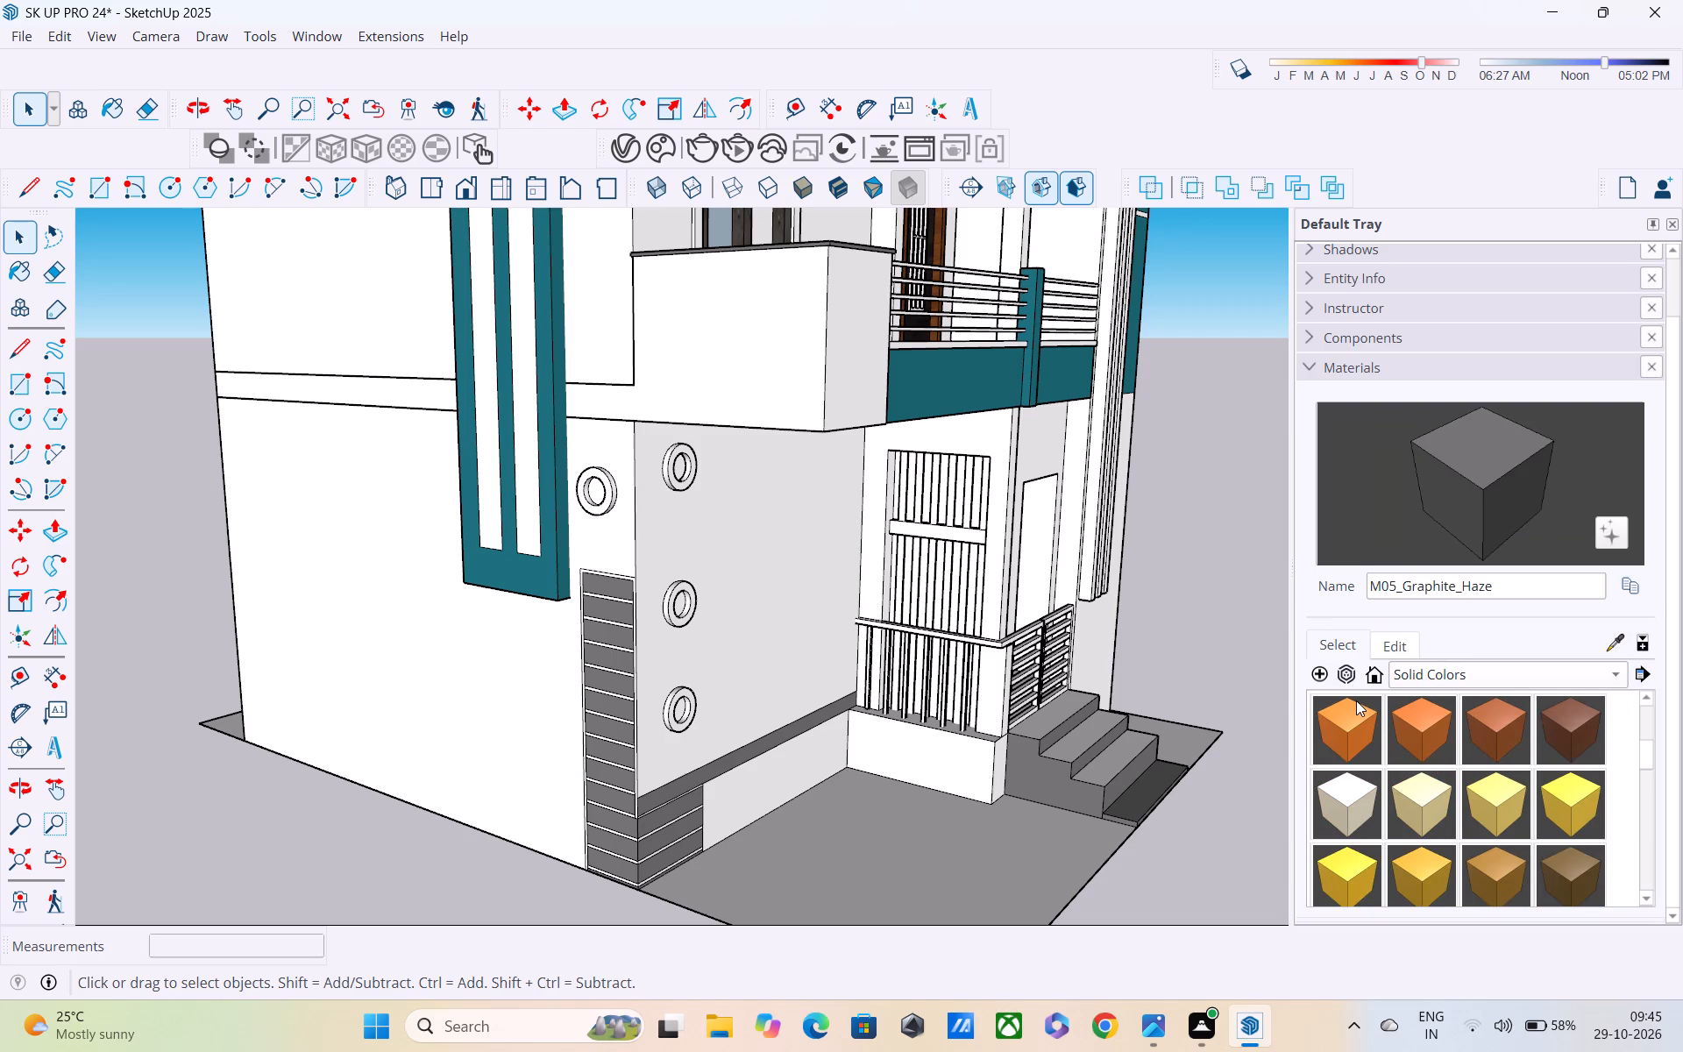
click(1361, 720)
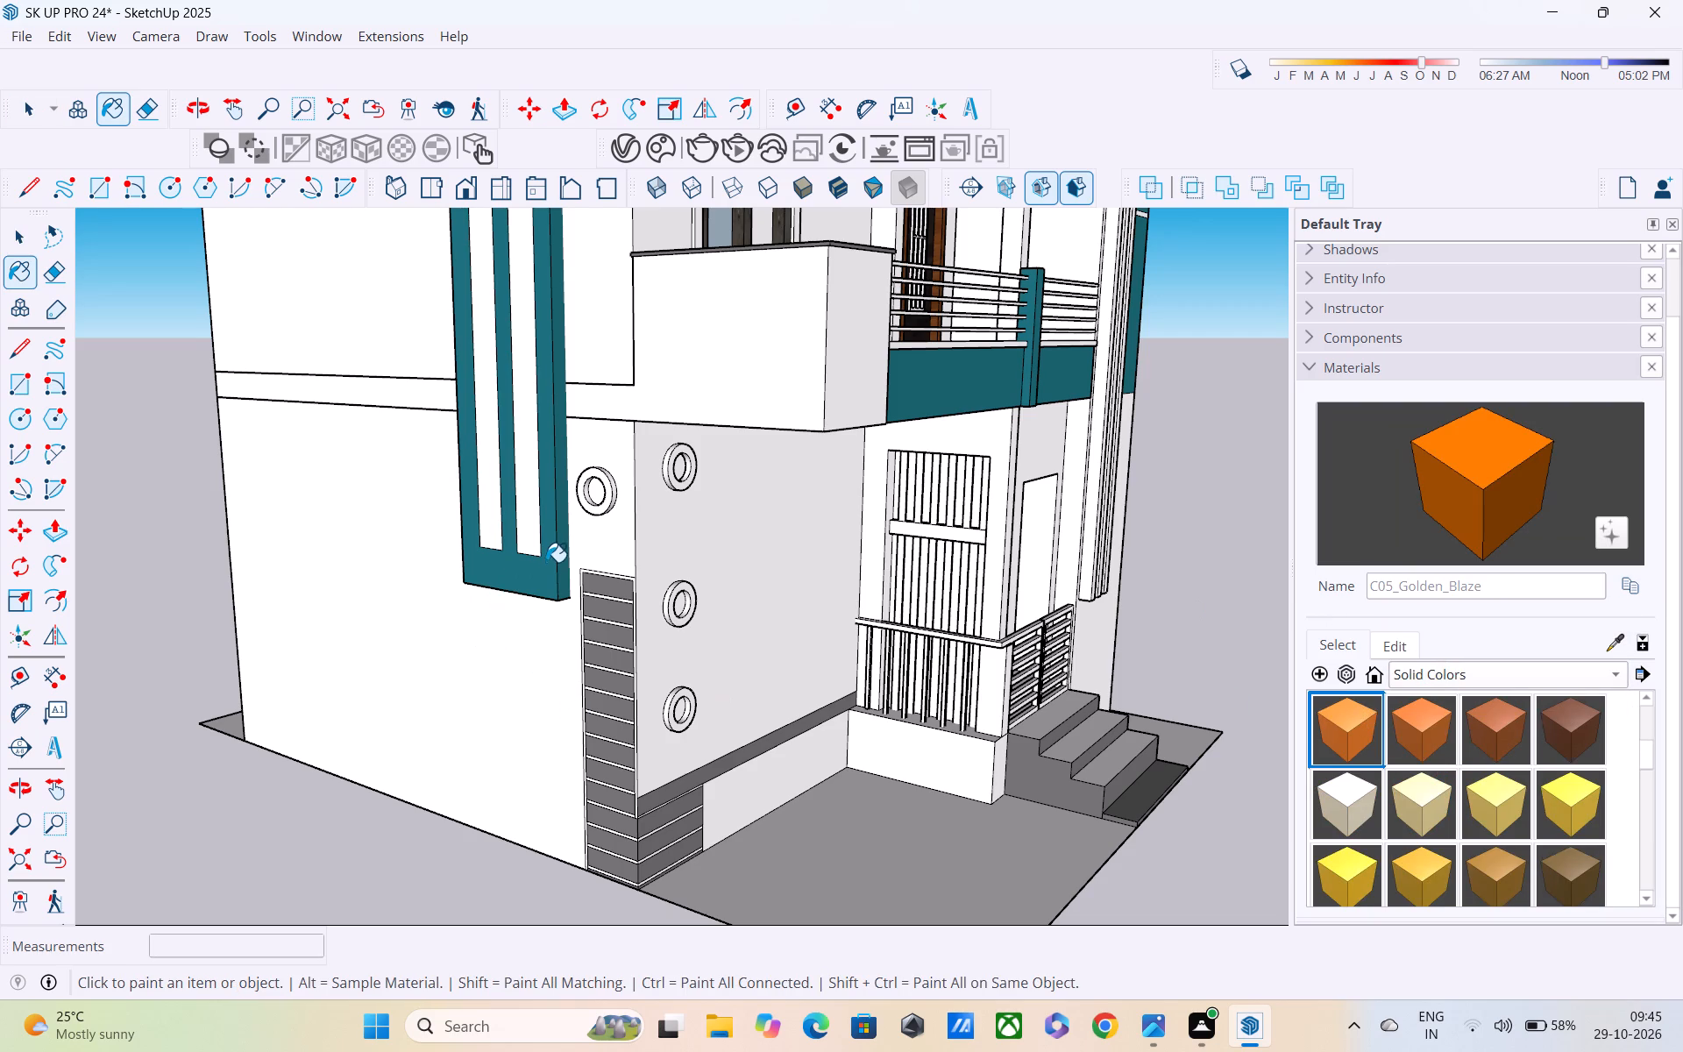
scroll(558, 522, up, 4)
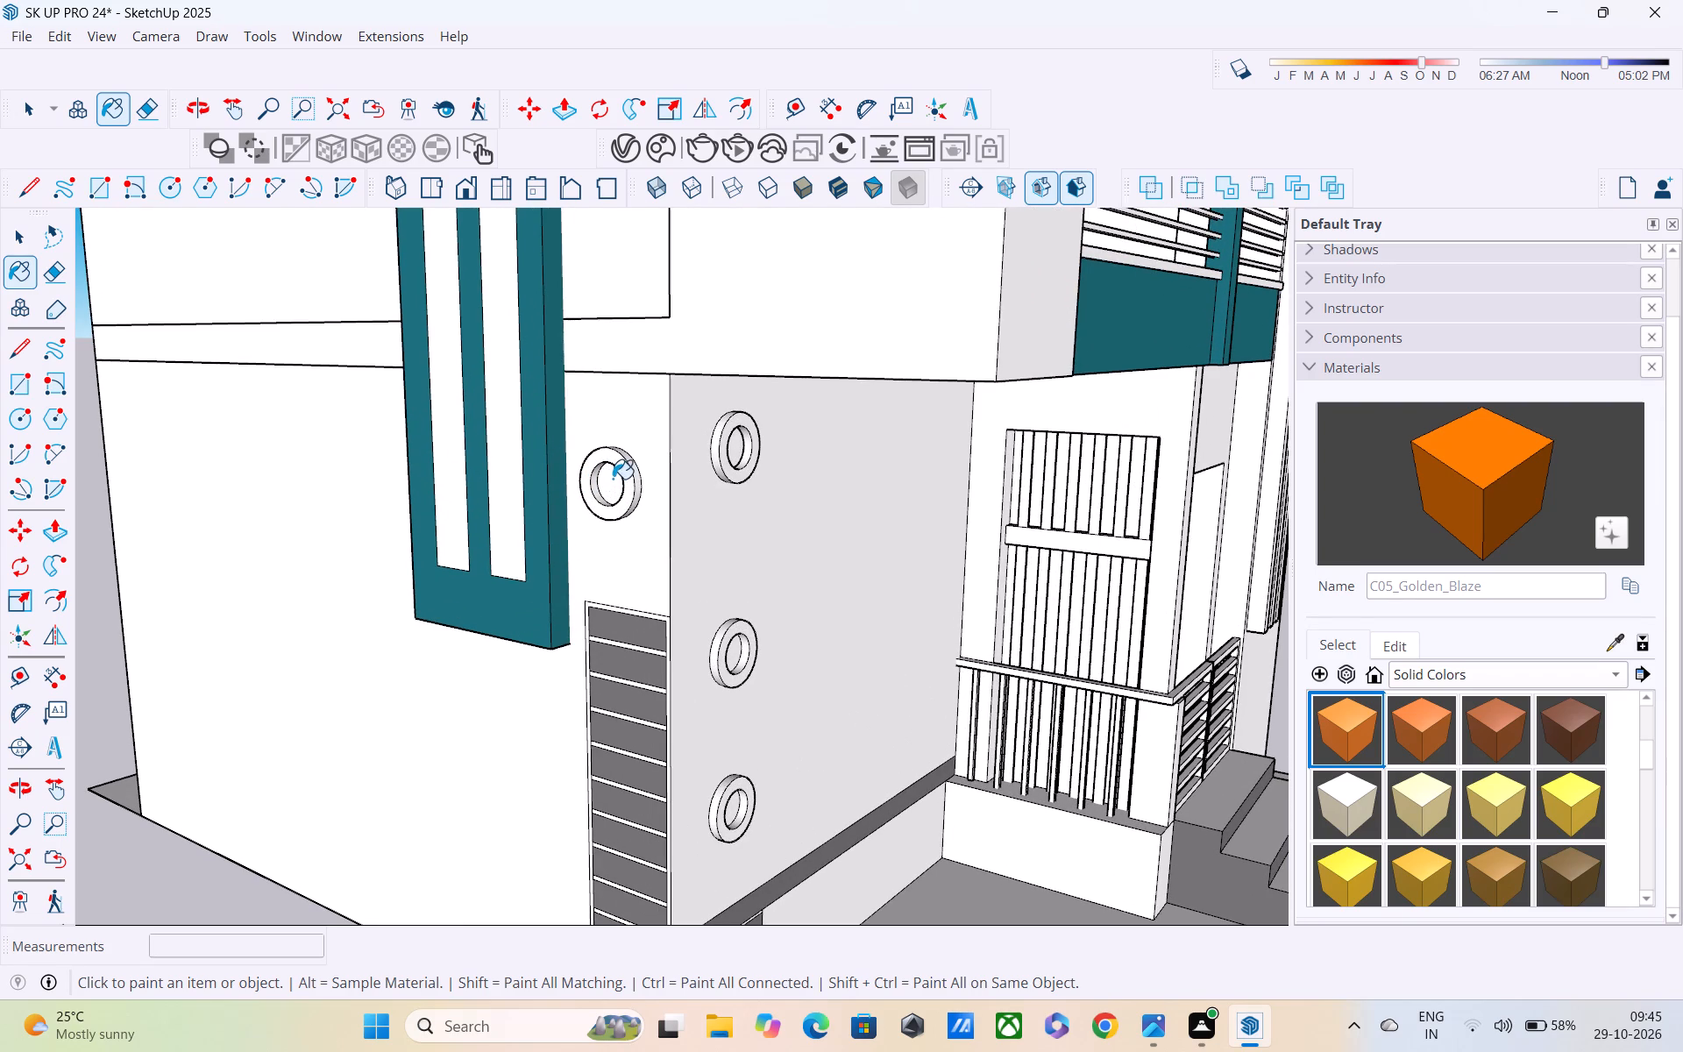
click(614, 478)
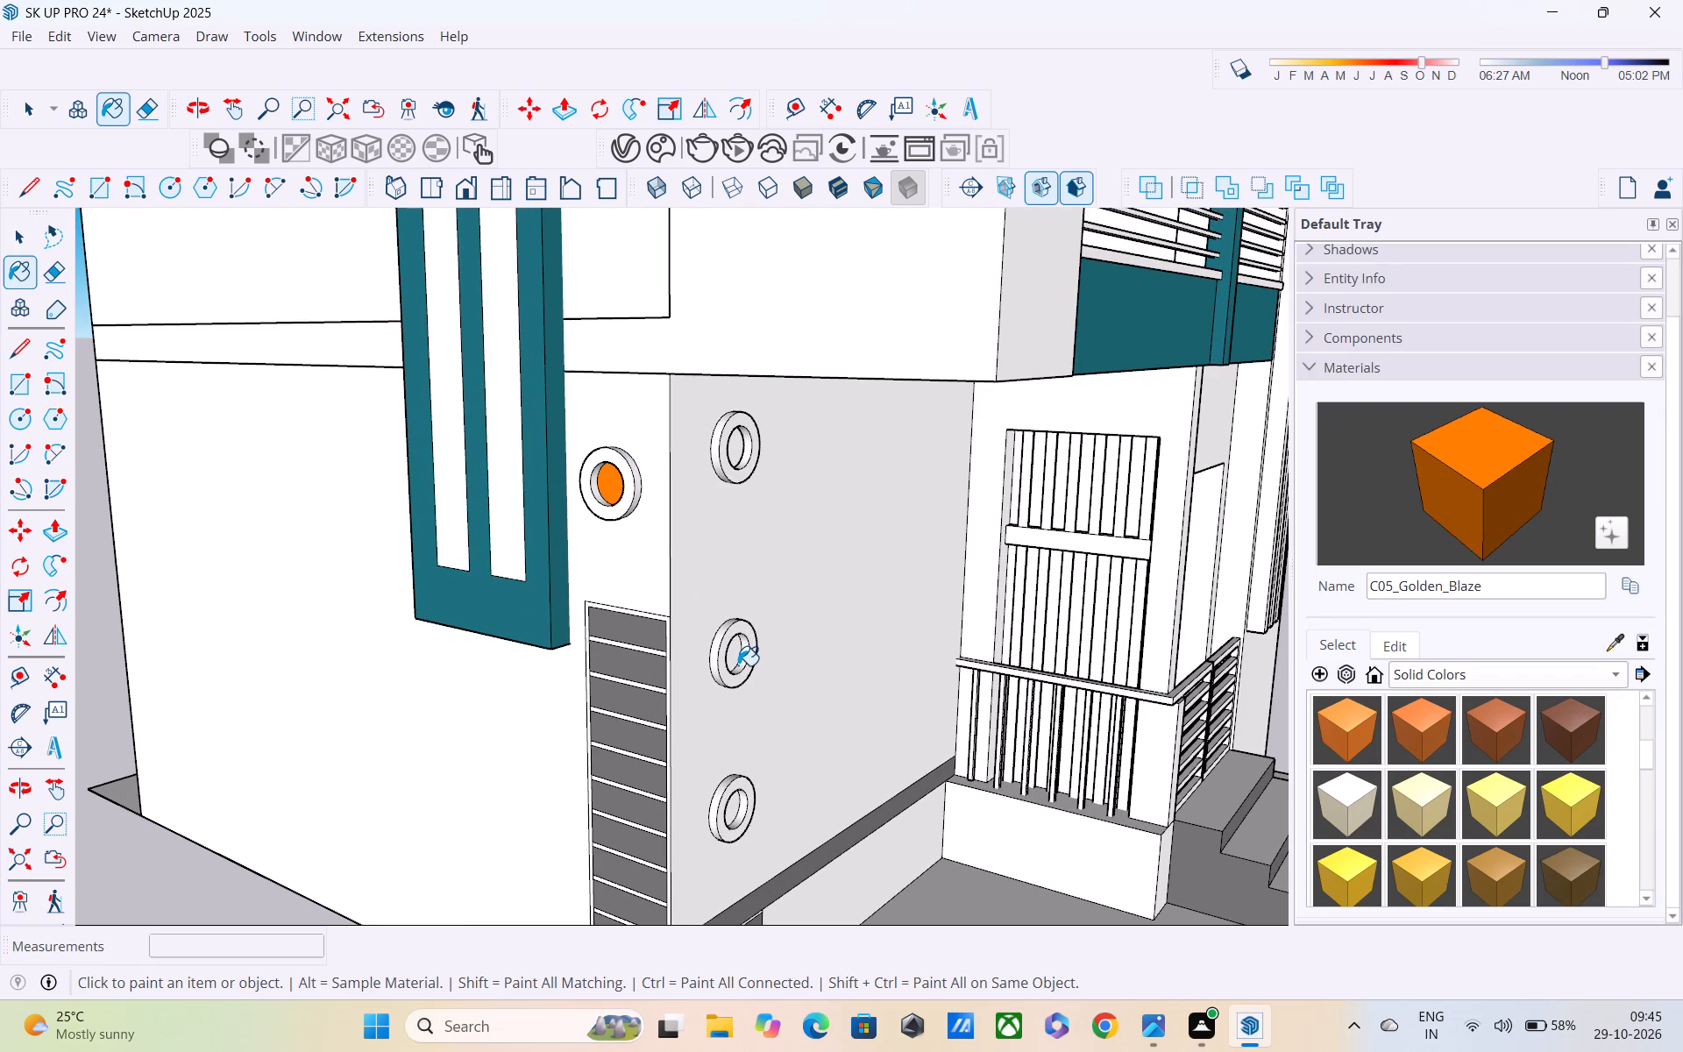
click(732, 657)
middle_drag(750, 660, 566, 389)
scroll(619, 472, down, 1)
scroll(600, 582, down, 1)
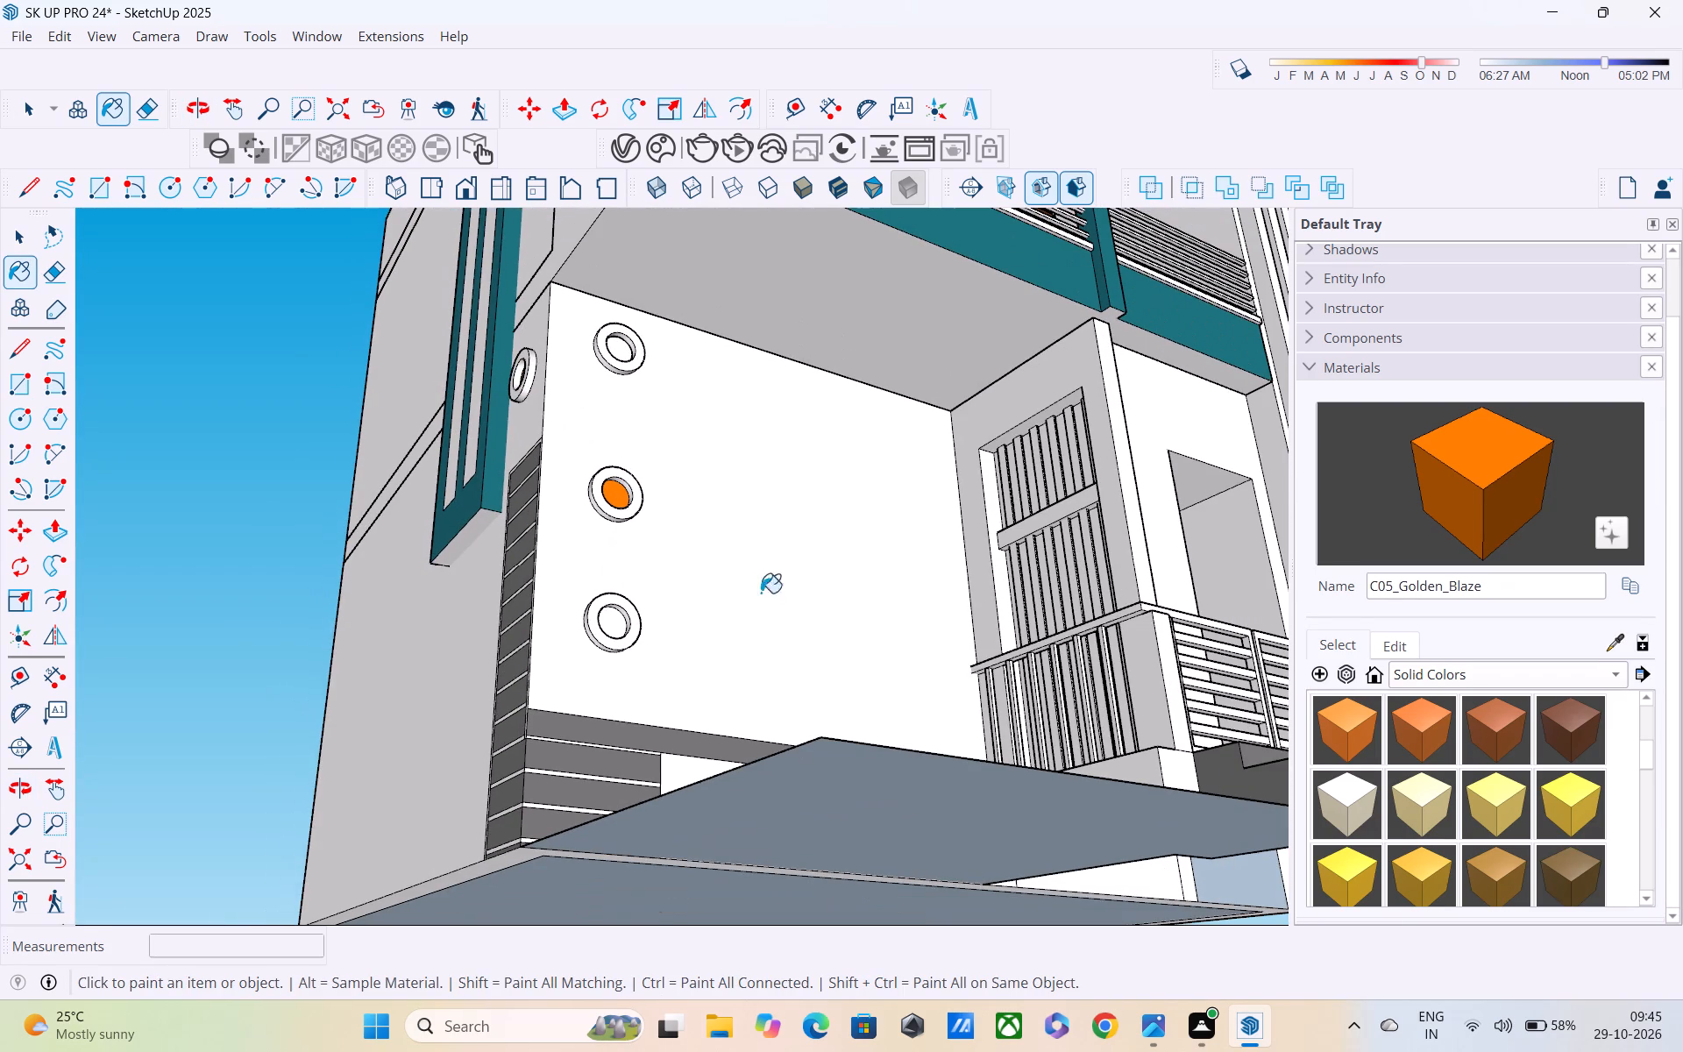
Paint the inner circles of the bottom and top front-wall details with the solid colour M06_Steel_Smoke.
scroll(1505, 874, down, 3)
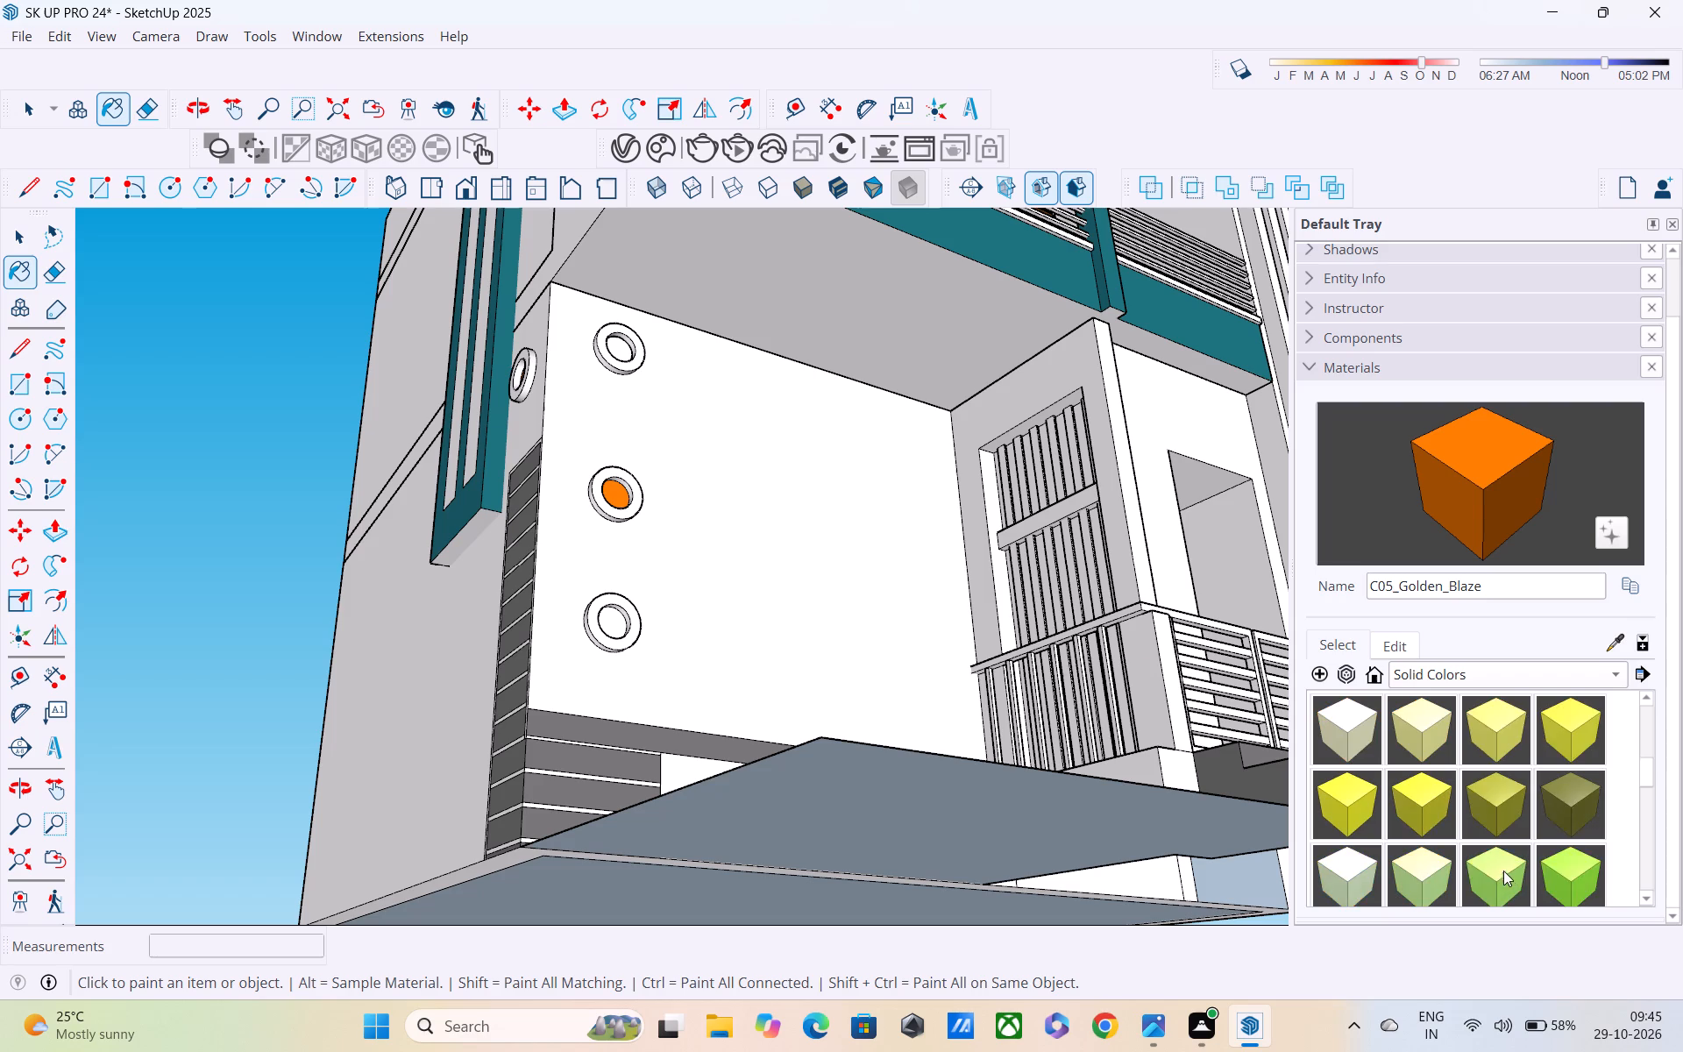
scroll(1488, 849, down, 3)
scroll(1434, 800, down, 7)
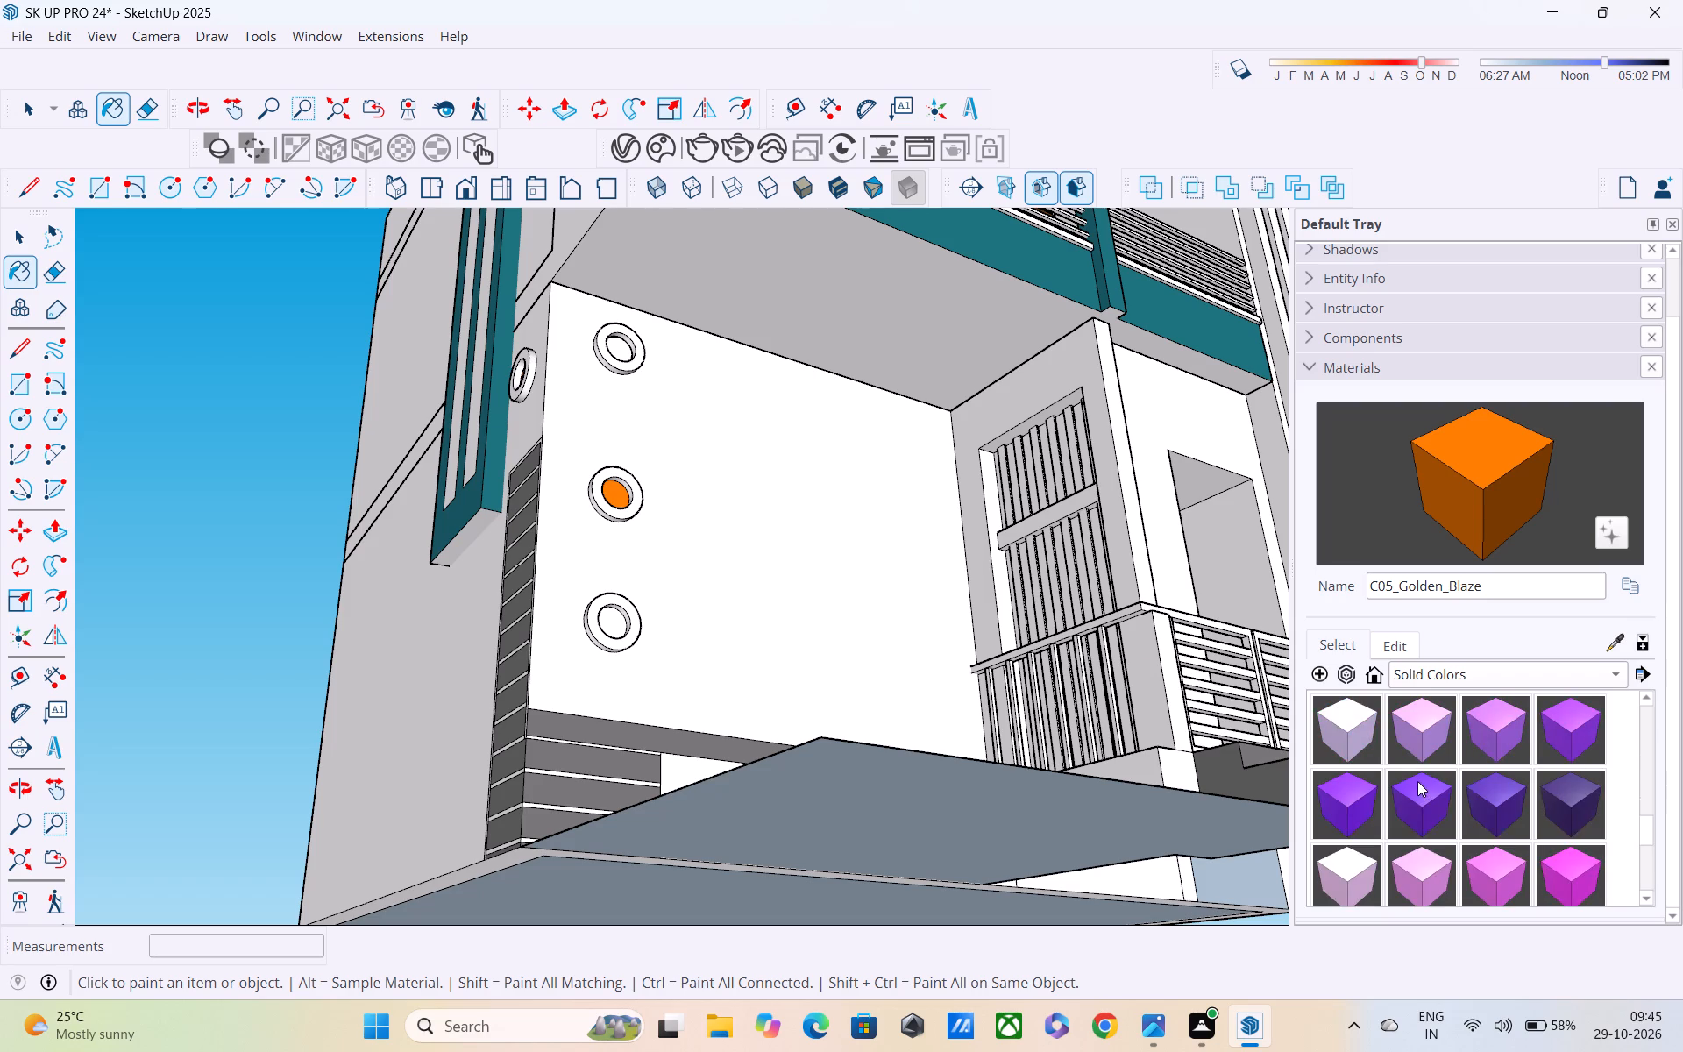
scroll(1416, 778, down, 7)
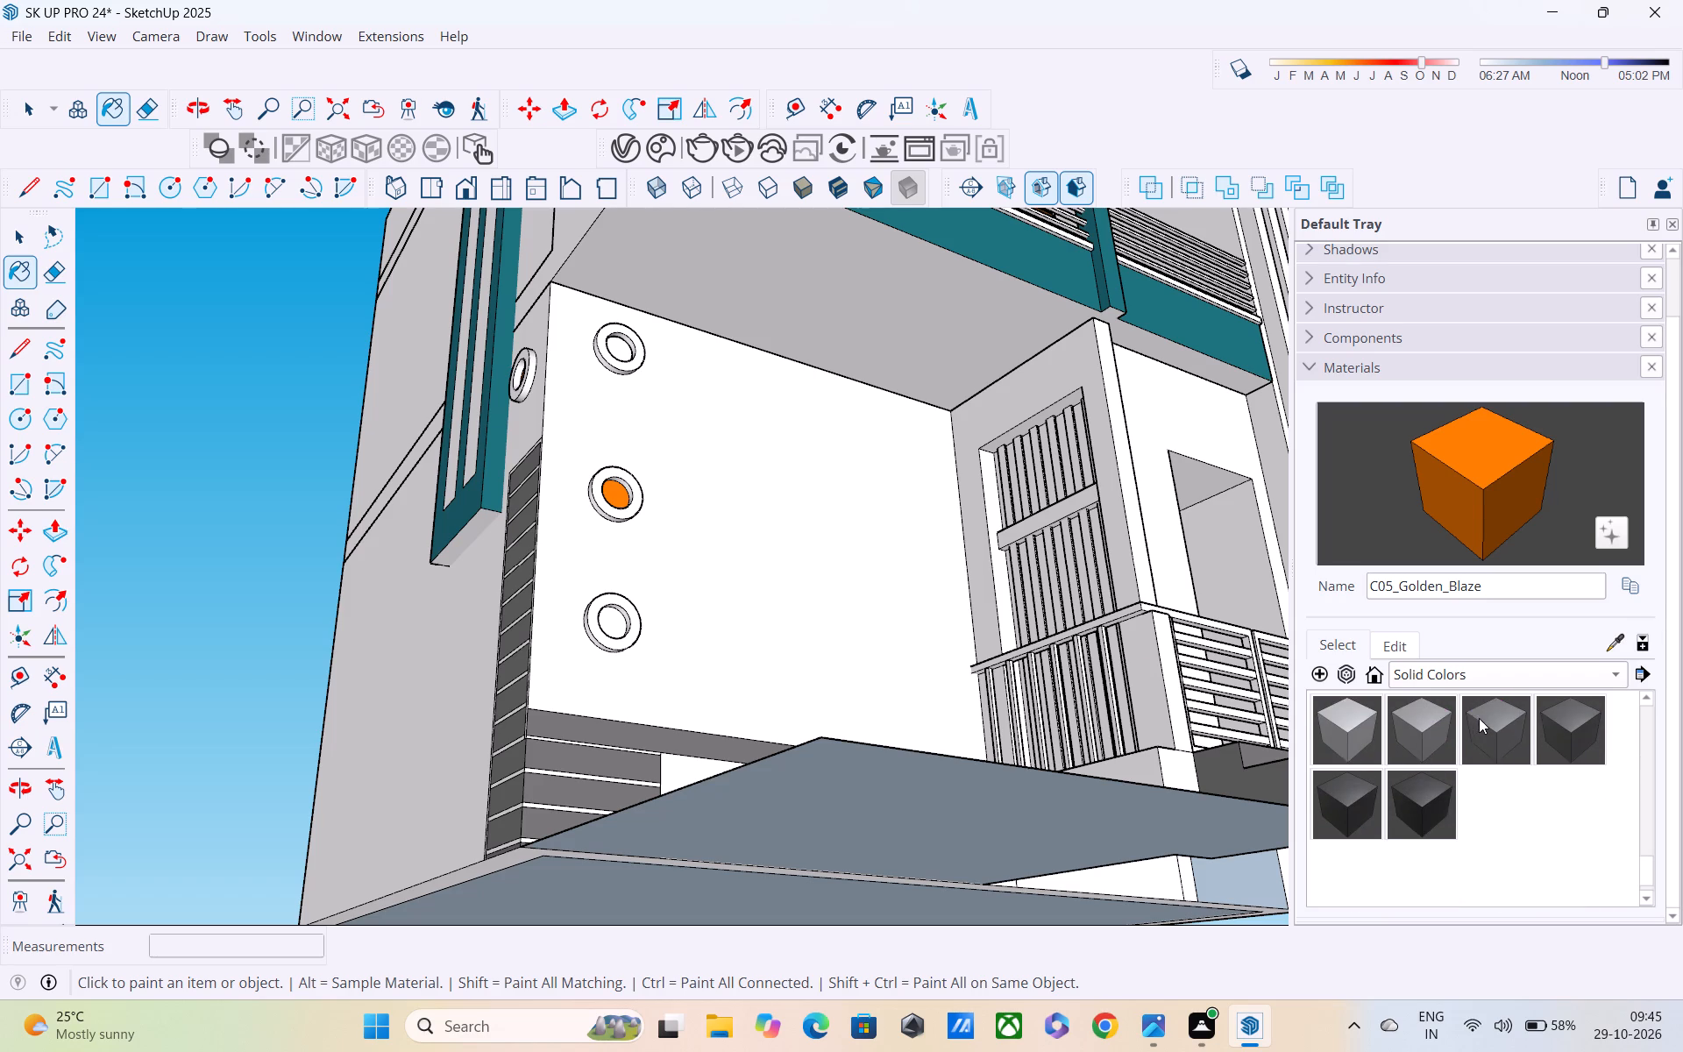
click(1479, 718)
click(613, 621)
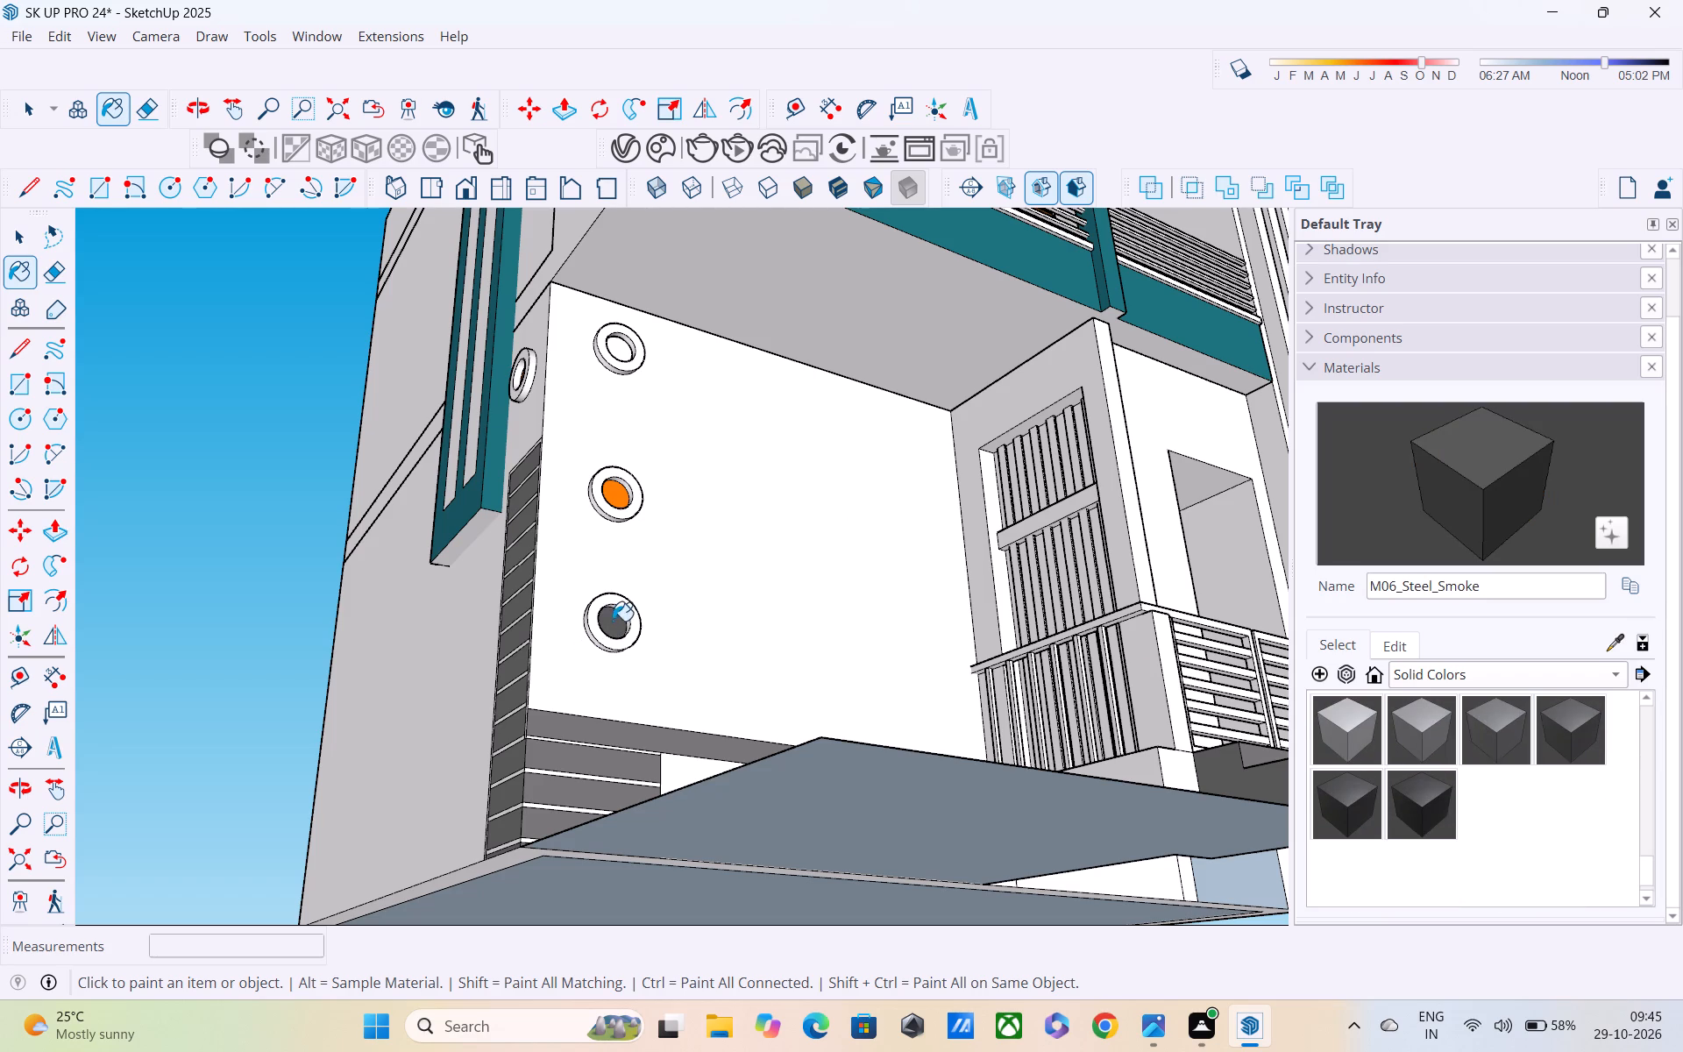
middle_drag(619, 615, 600, 807)
click(608, 382)
Examine the front elevation as a whole with the painted ring details on the ground-floor wall.
middle_drag(610, 410, 610, 436)
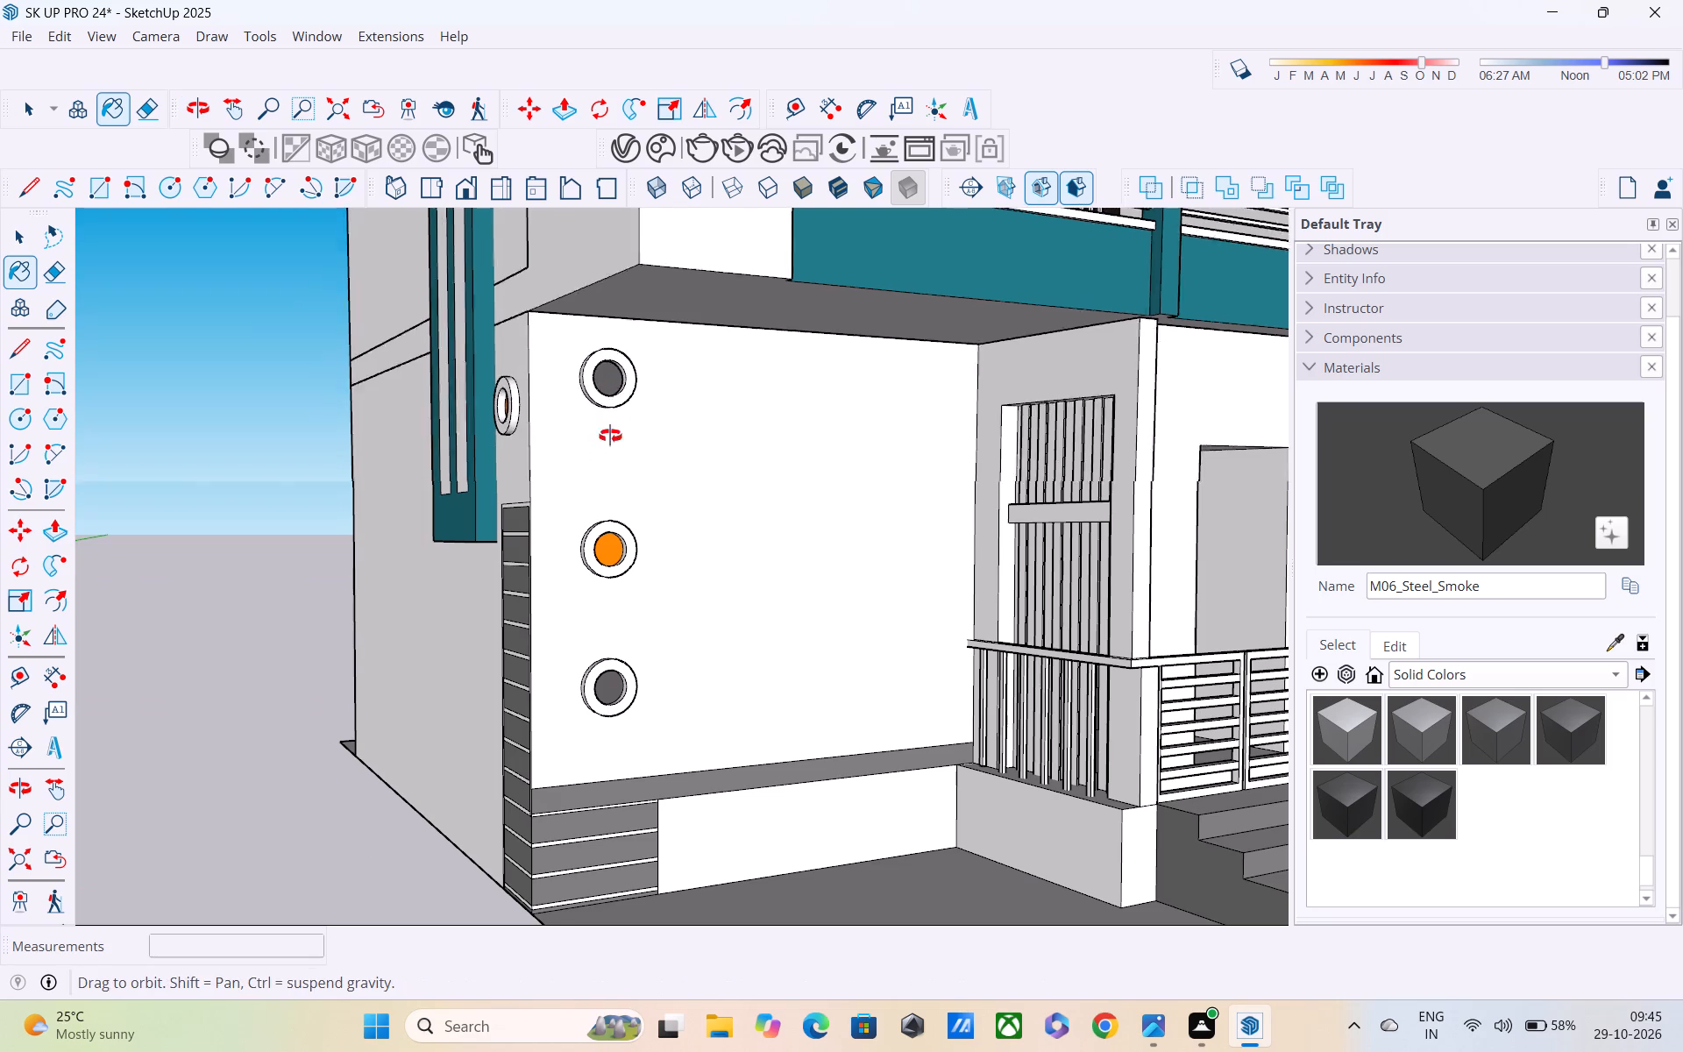
middle_drag(610, 436, 441, 508)
scroll(420, 479, down, 7)
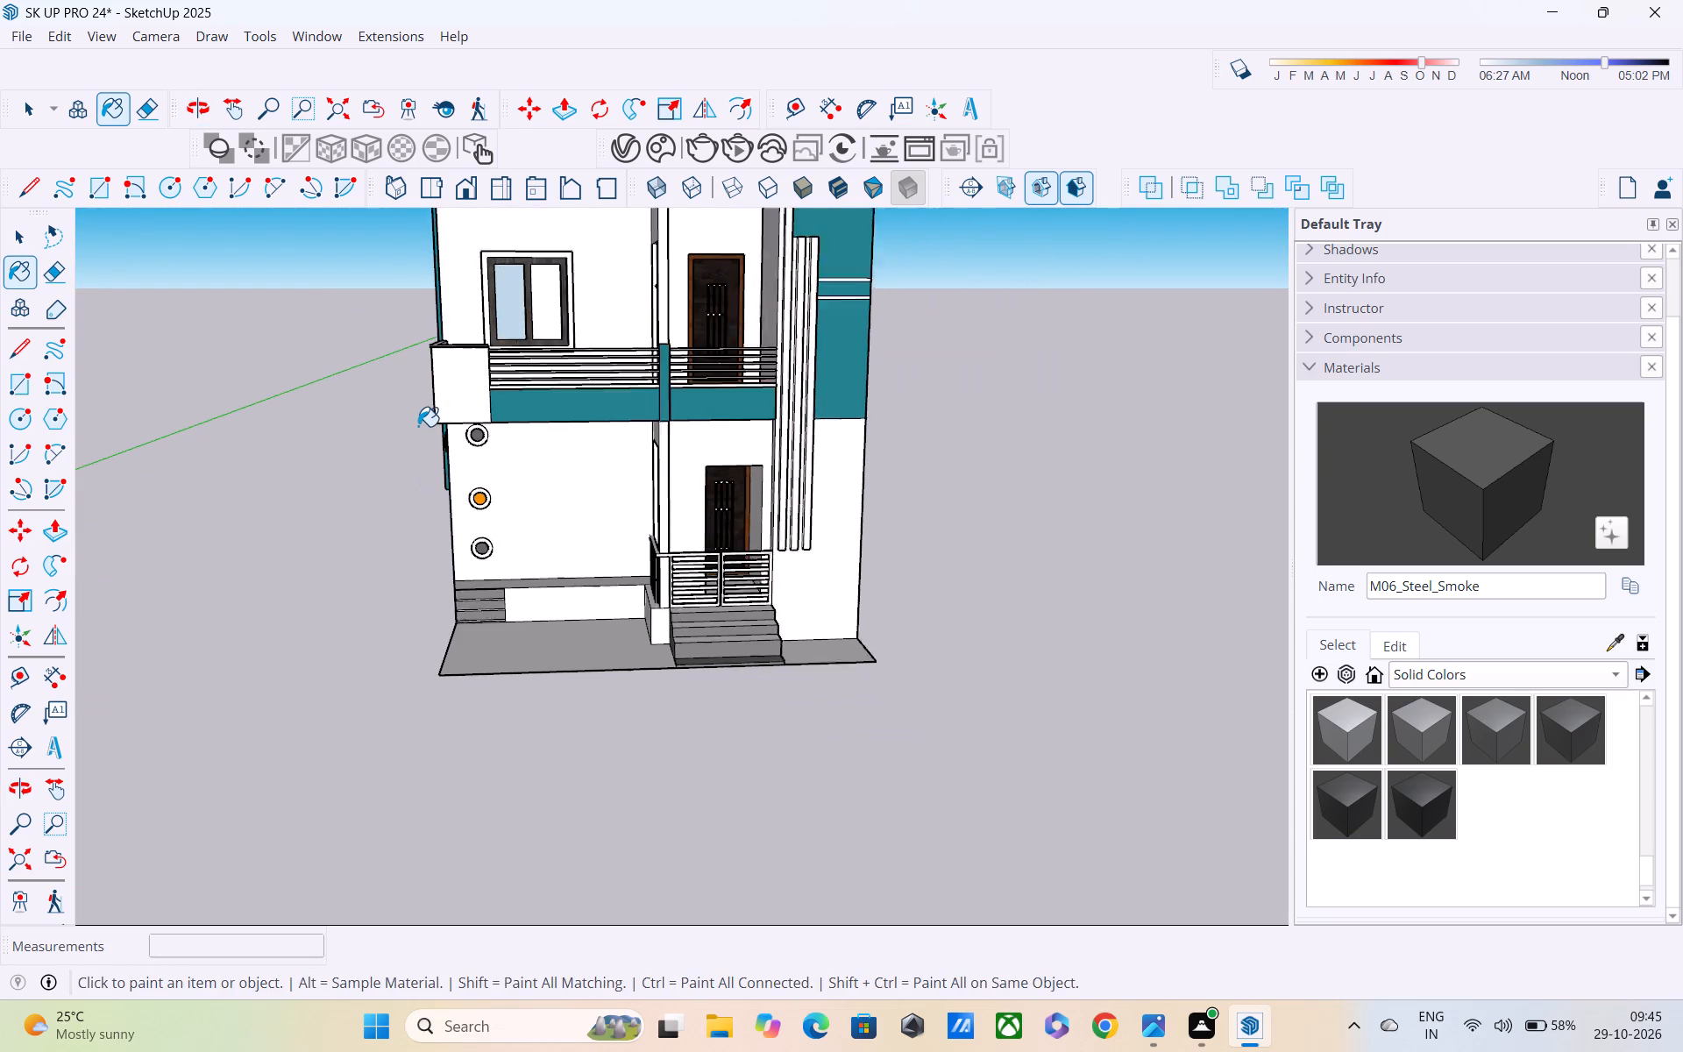
scroll(418, 426, down, 1)
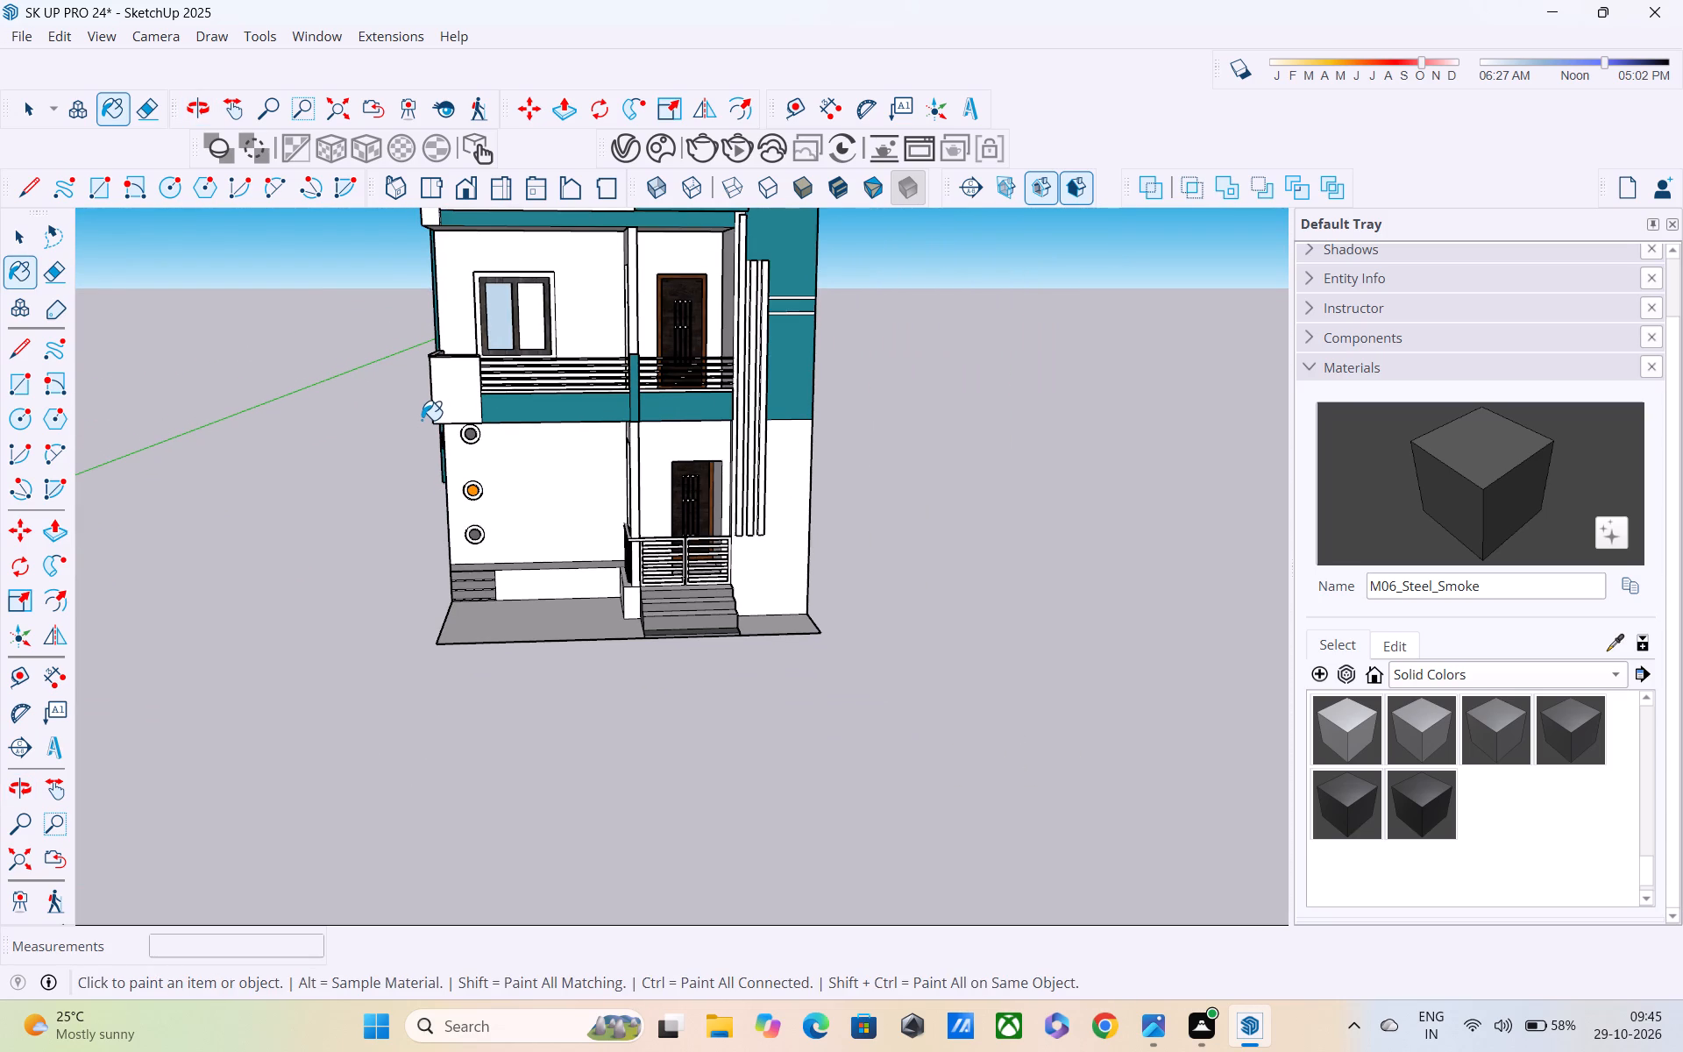
key(space)
scroll(444, 434, down, 2)
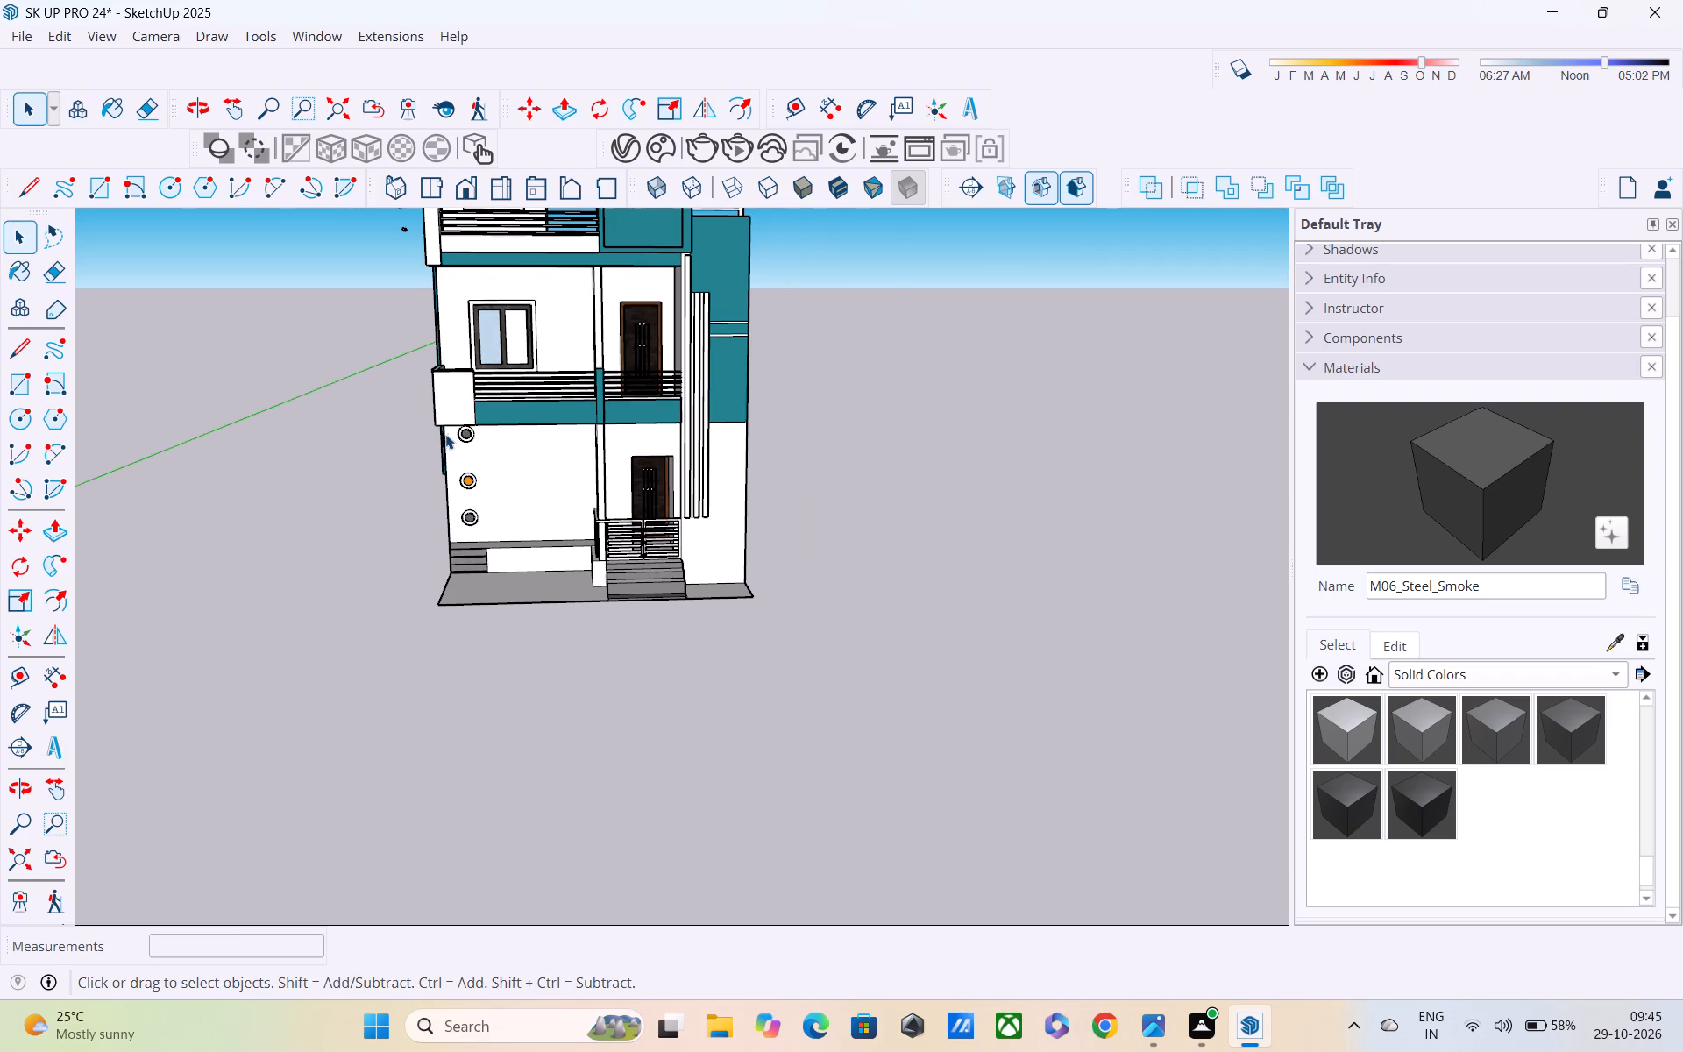
shift+middle_drag(615, 526, 694, 618)
scroll(628, 564, up, 3)
middle_drag(622, 555, 622, 442)
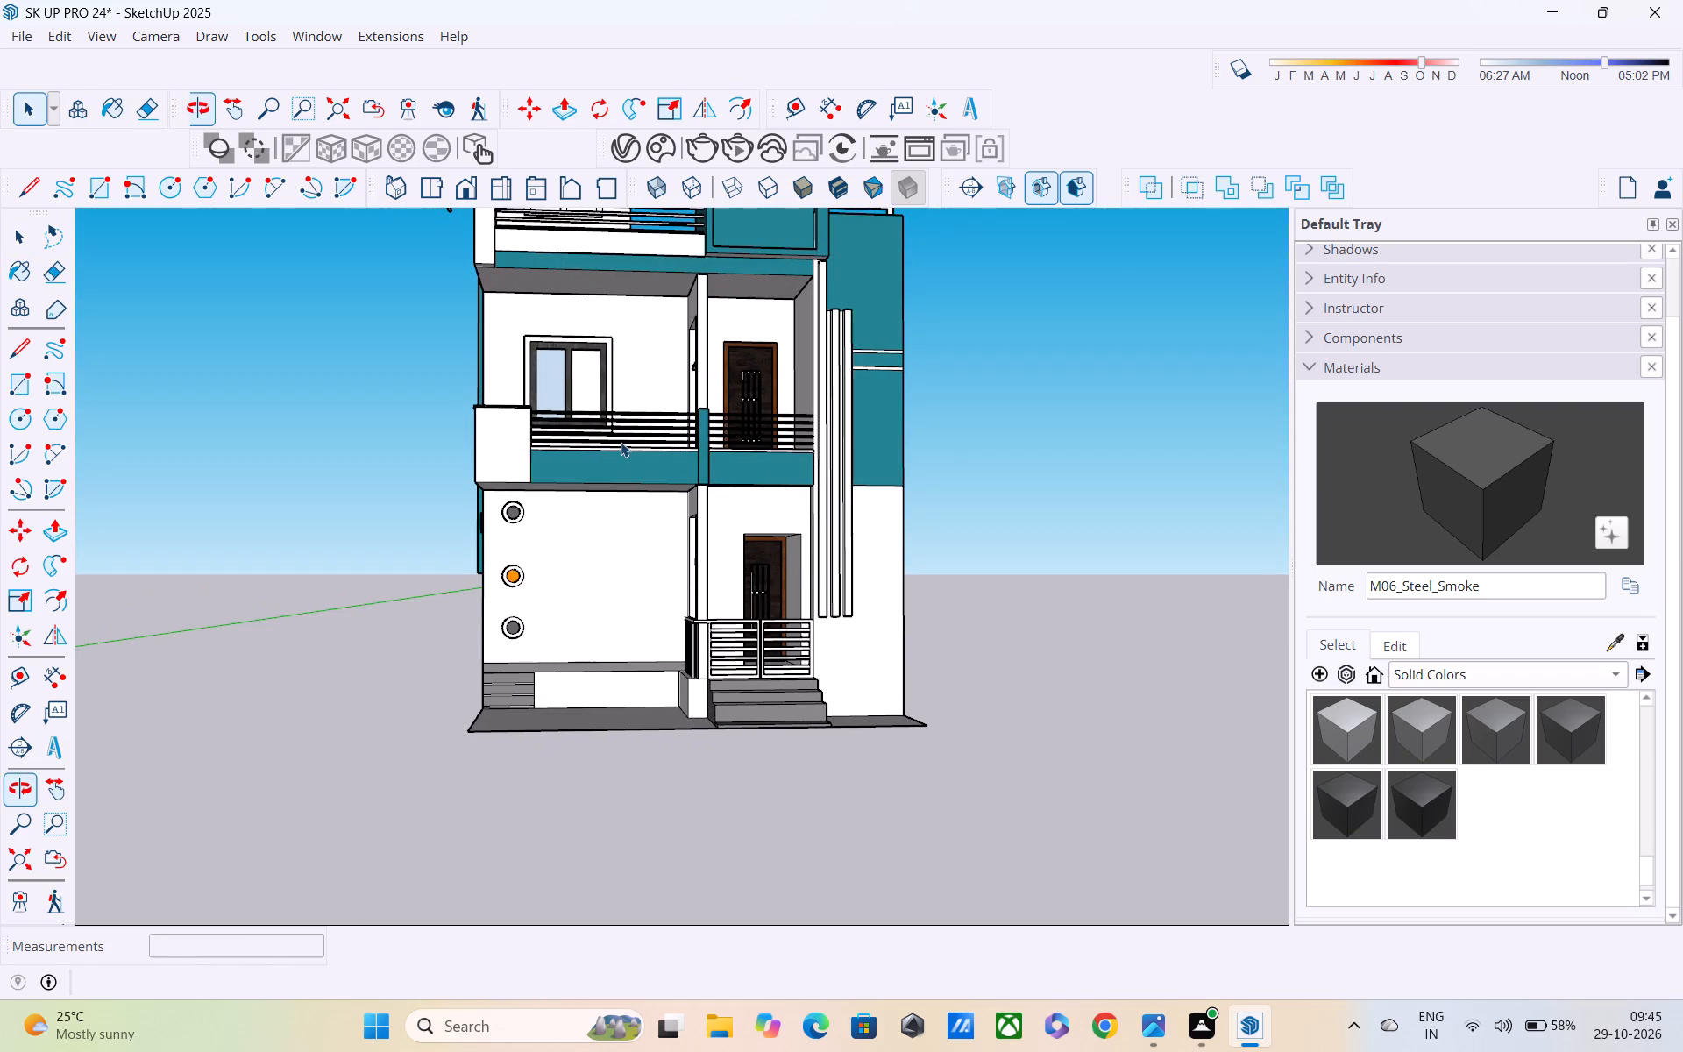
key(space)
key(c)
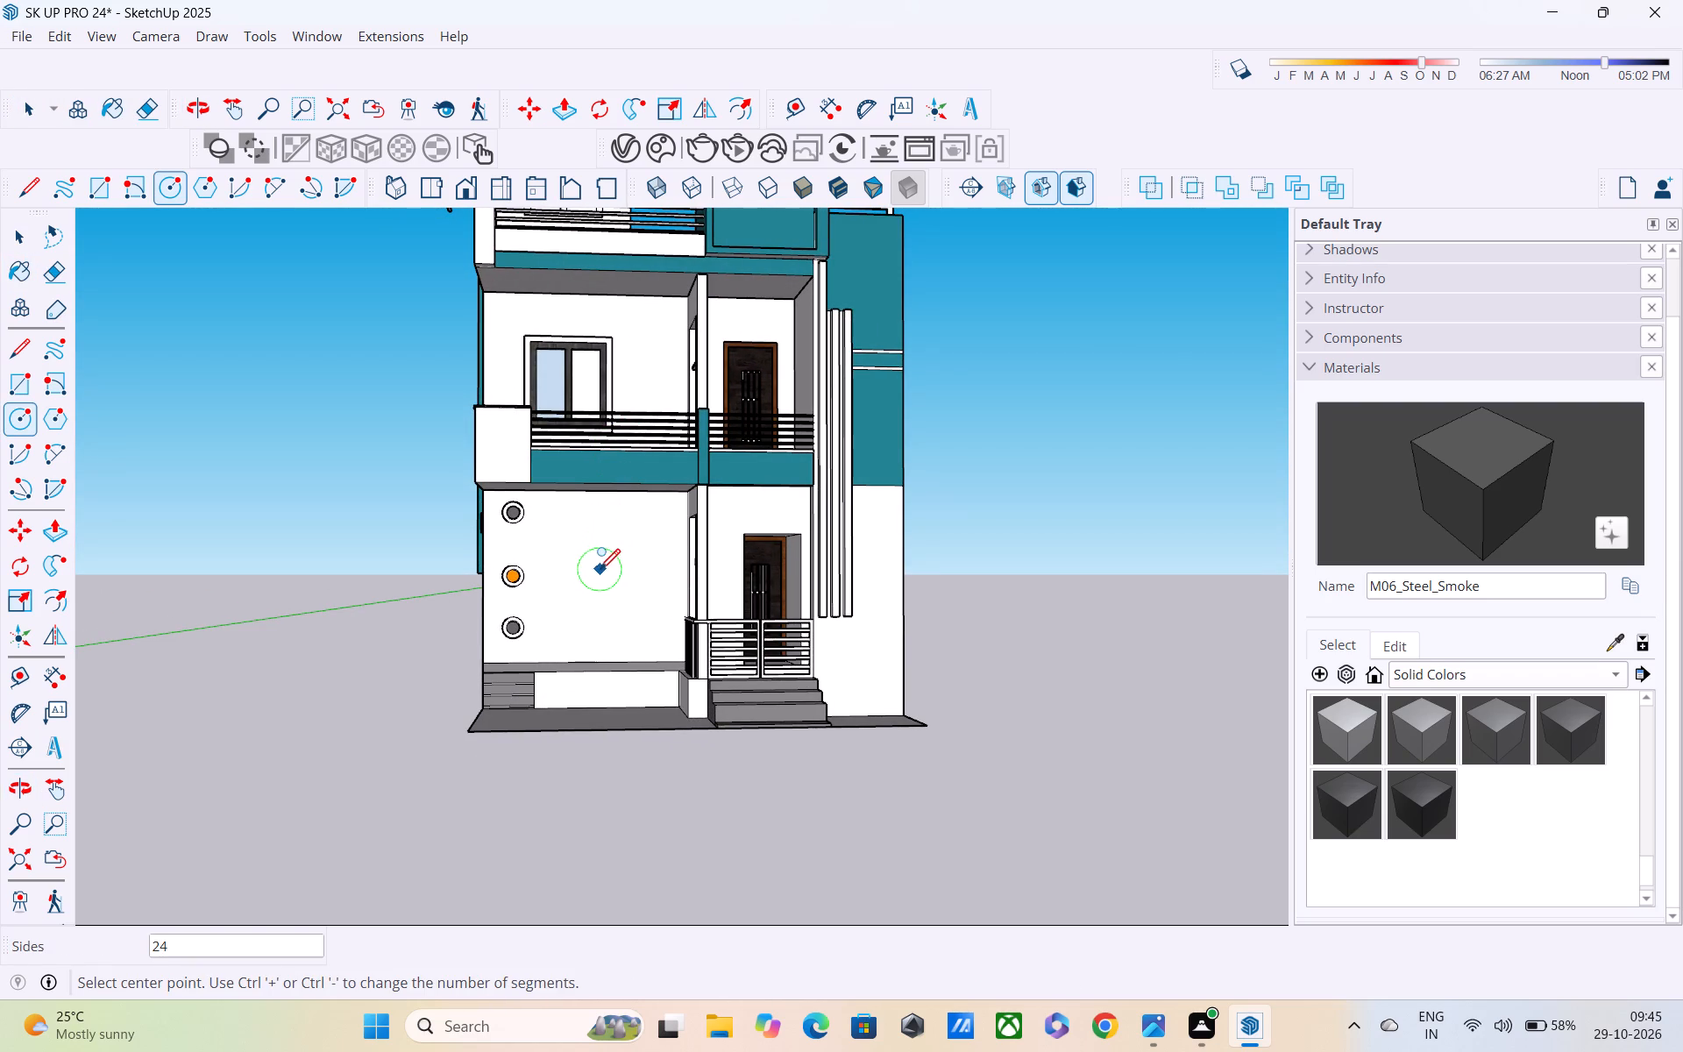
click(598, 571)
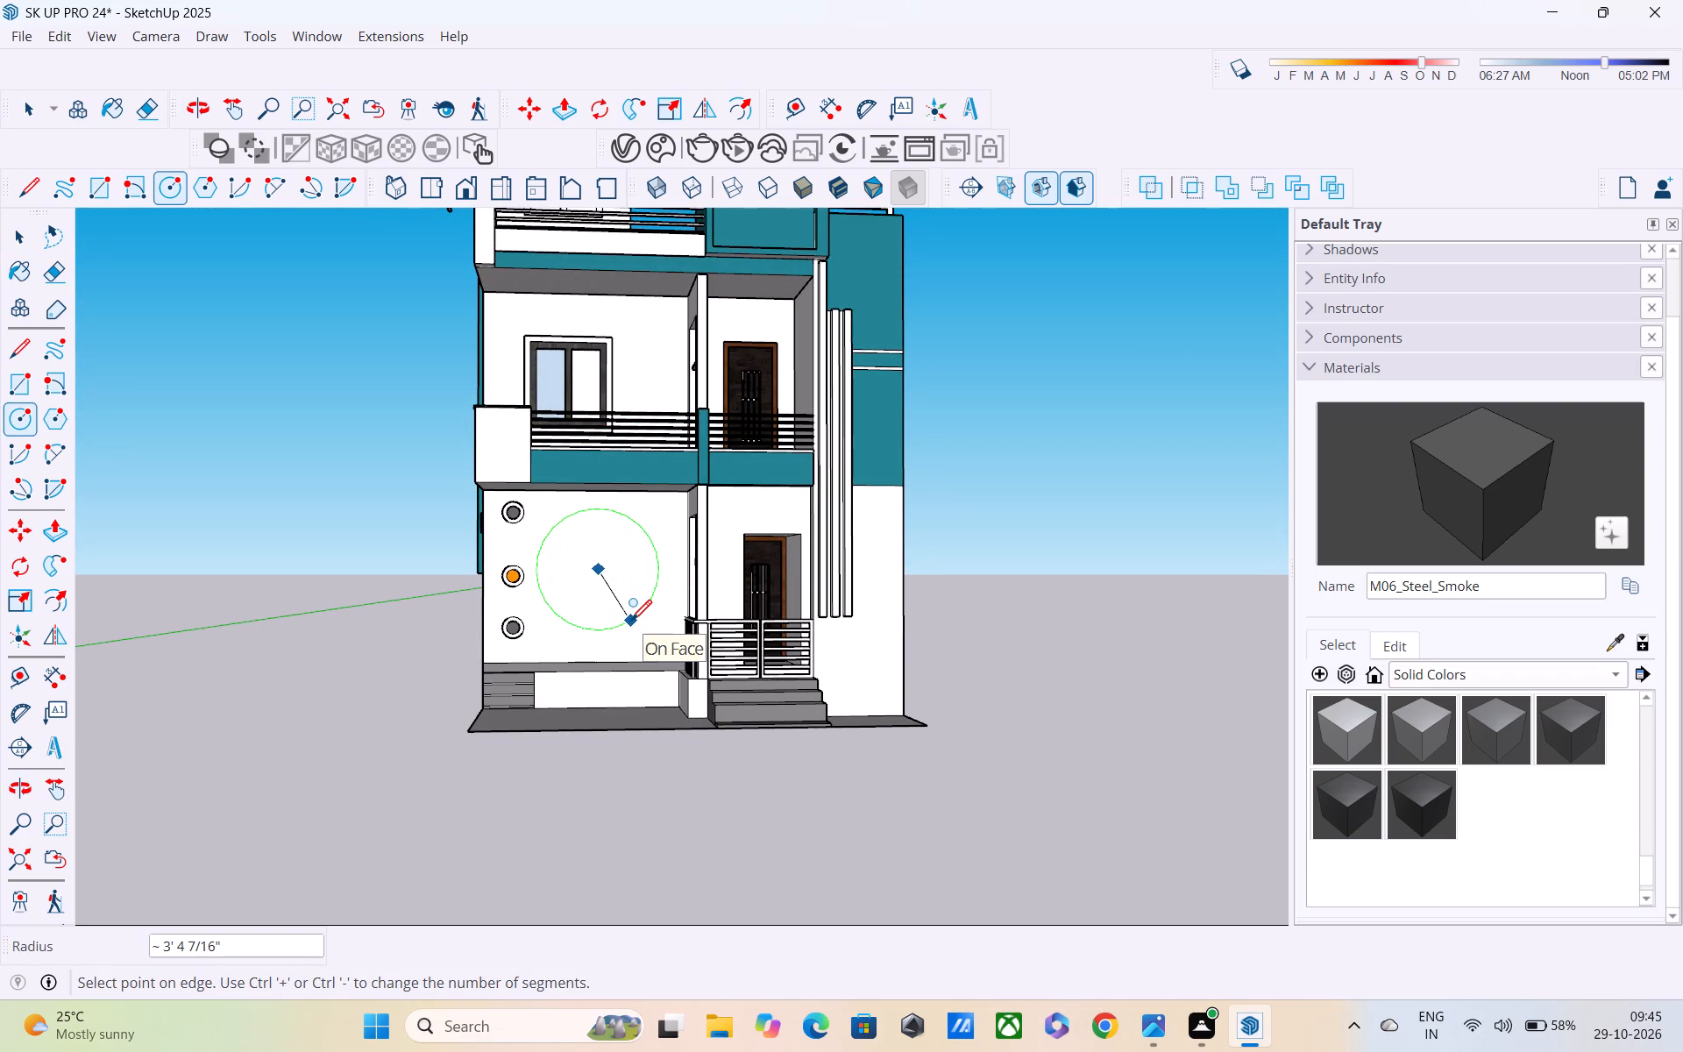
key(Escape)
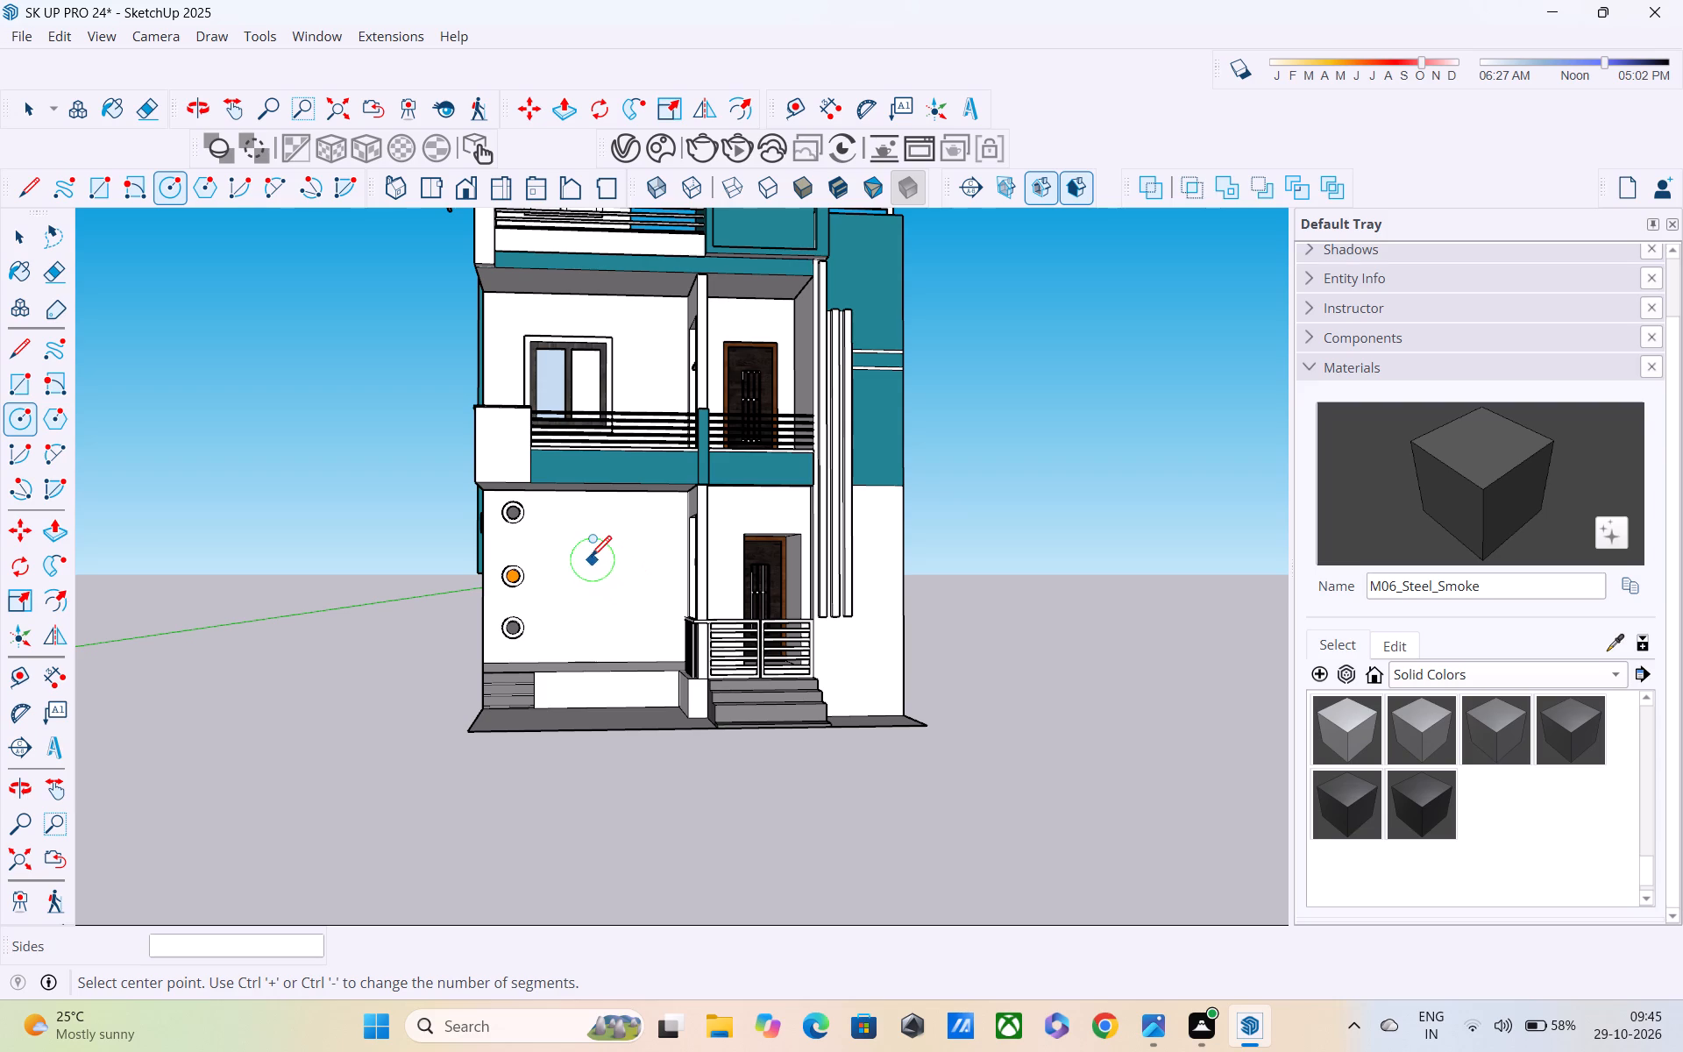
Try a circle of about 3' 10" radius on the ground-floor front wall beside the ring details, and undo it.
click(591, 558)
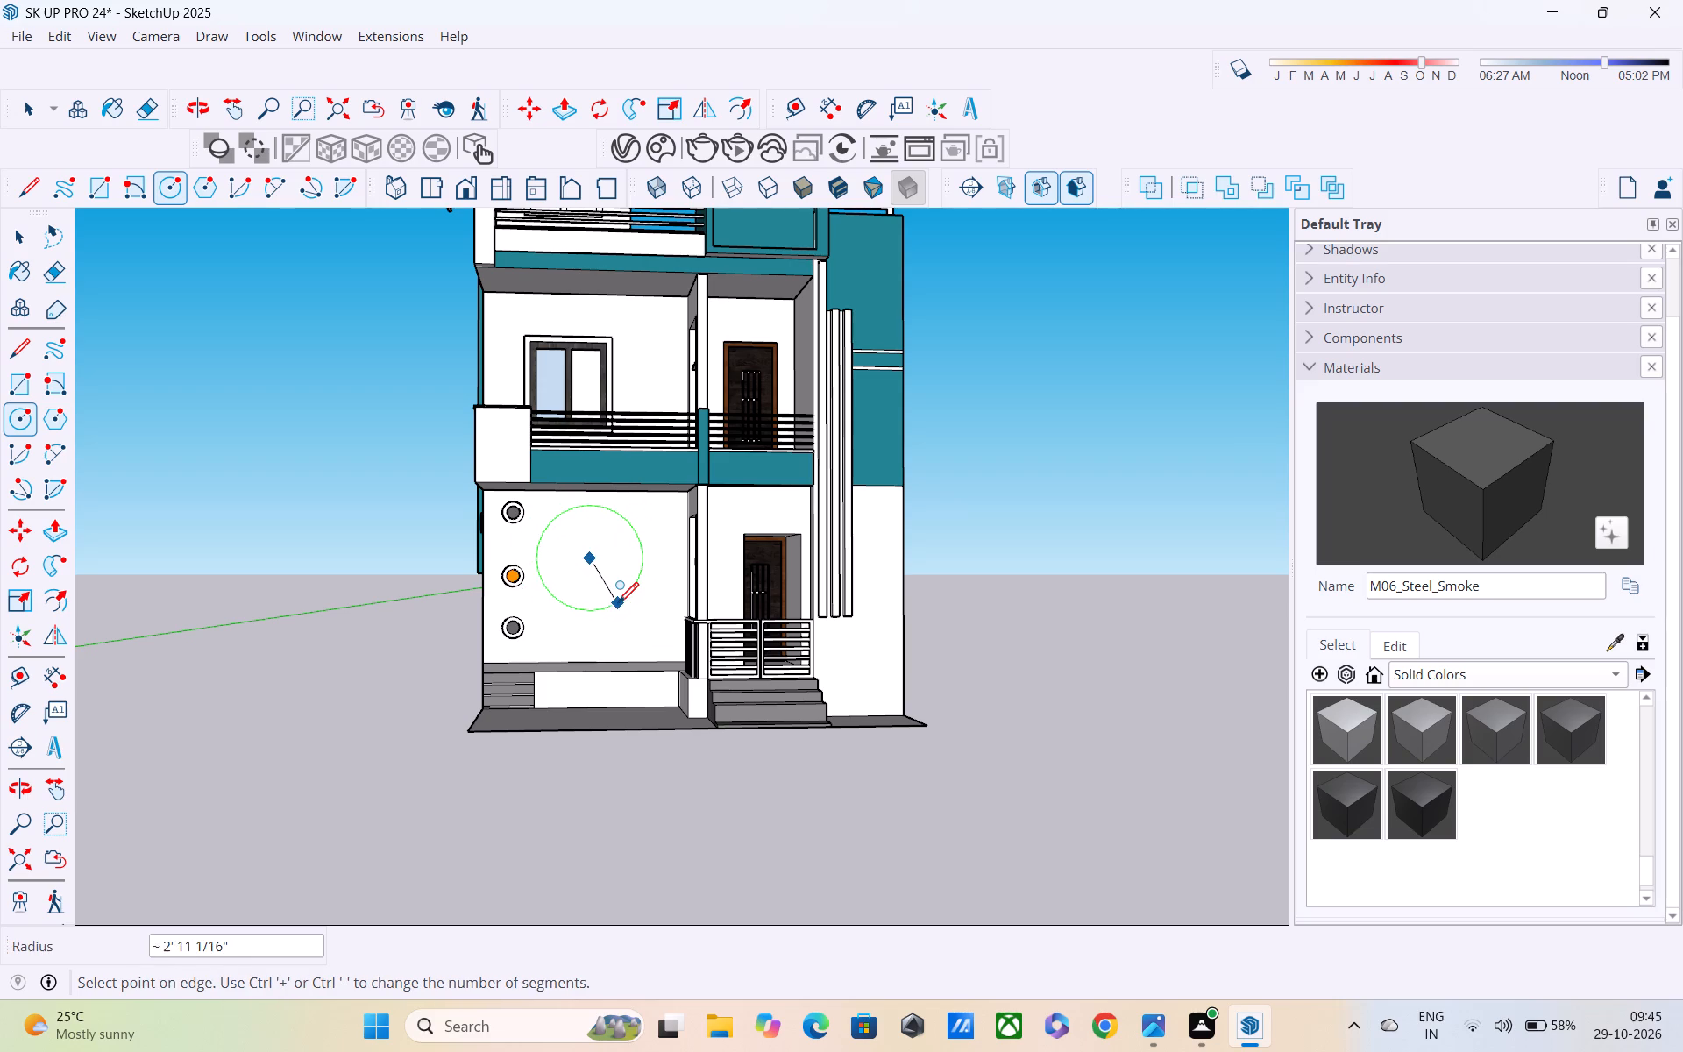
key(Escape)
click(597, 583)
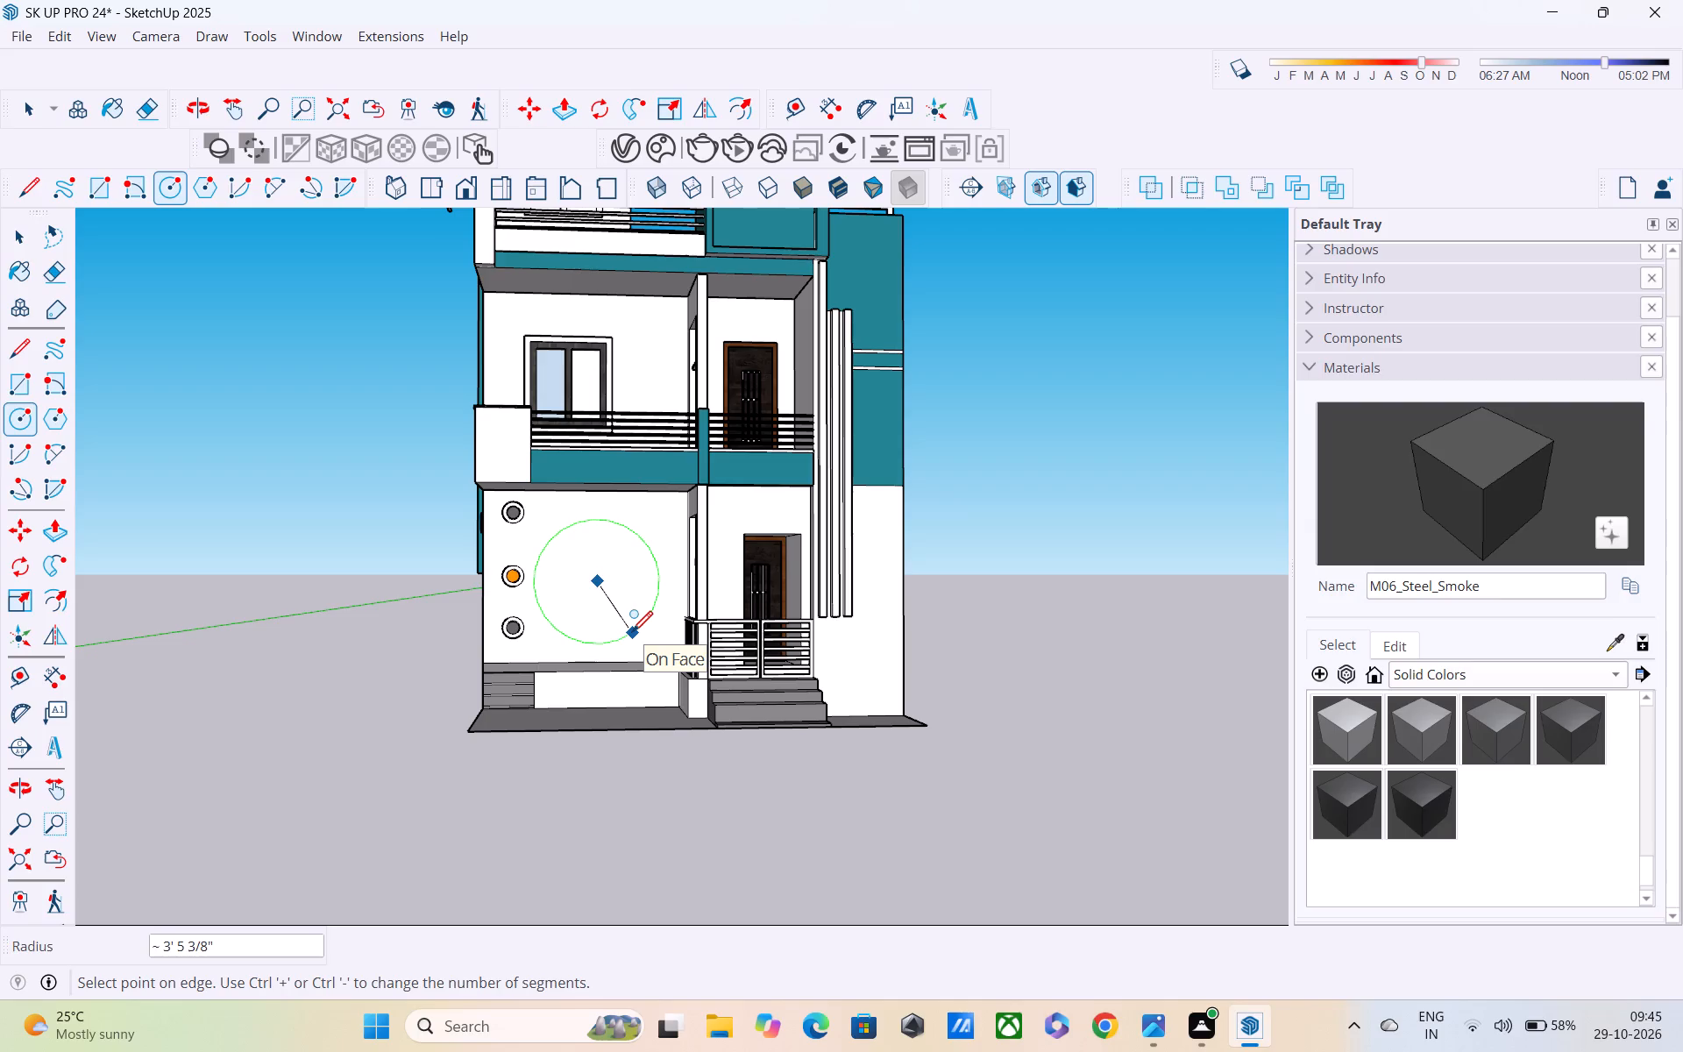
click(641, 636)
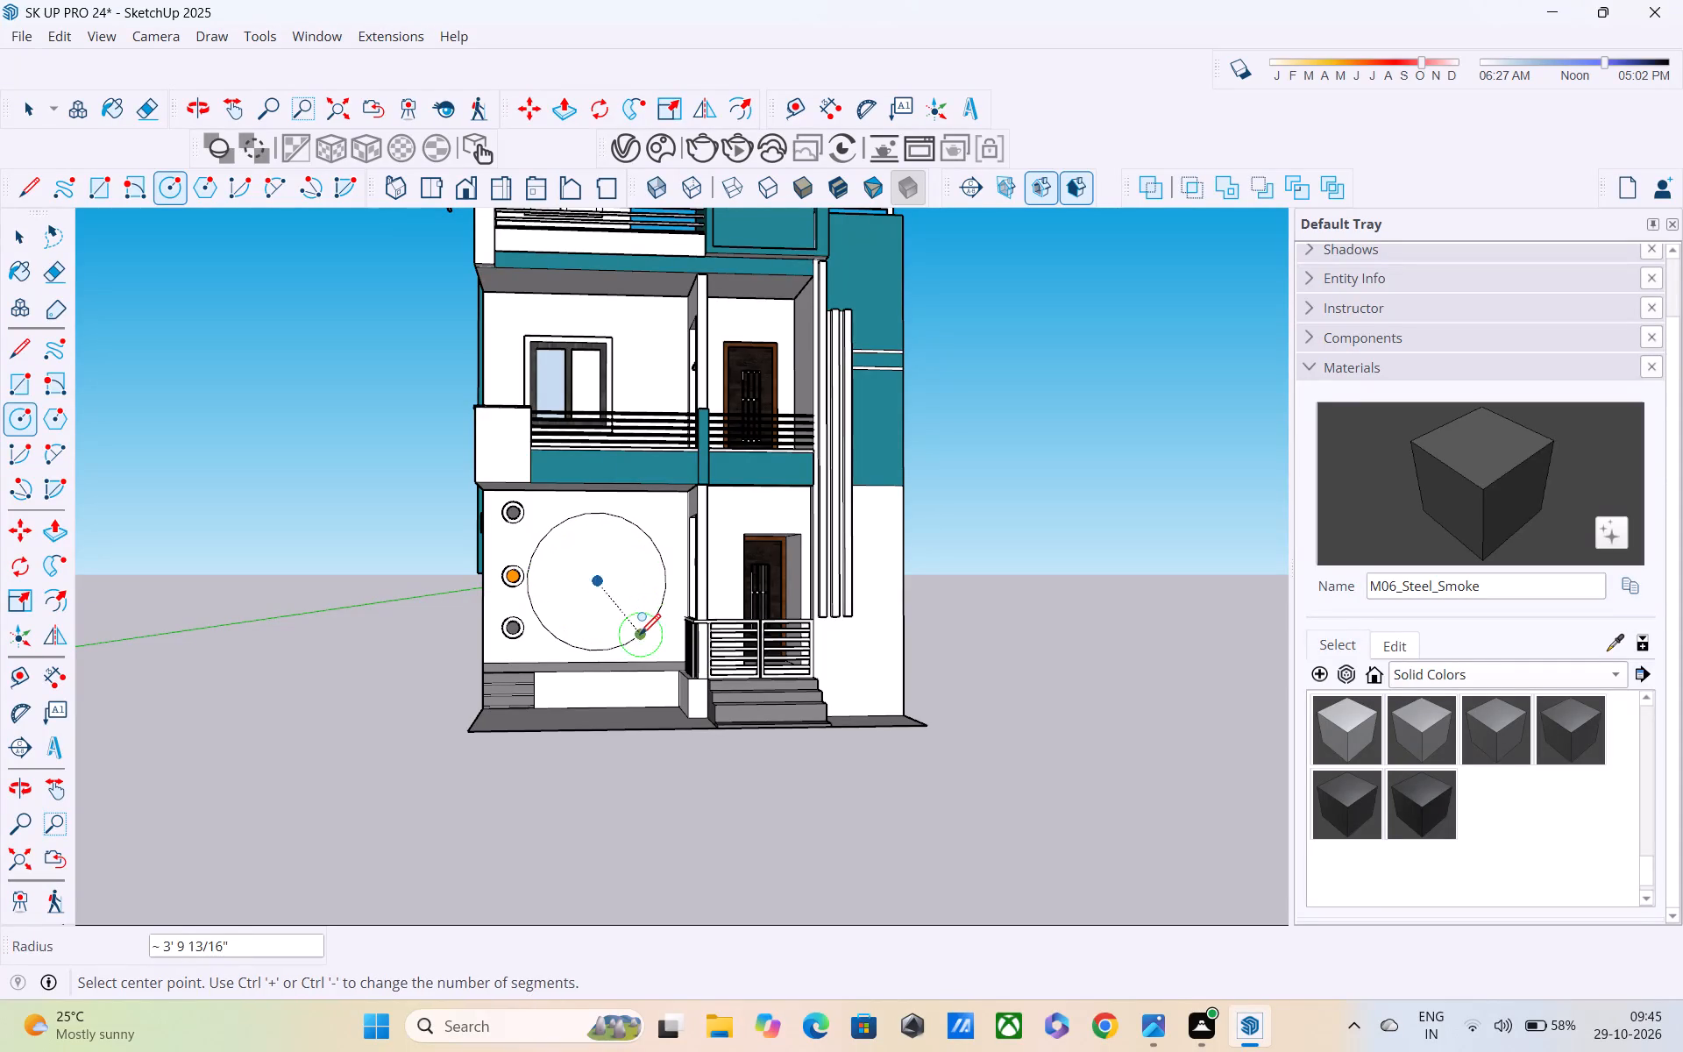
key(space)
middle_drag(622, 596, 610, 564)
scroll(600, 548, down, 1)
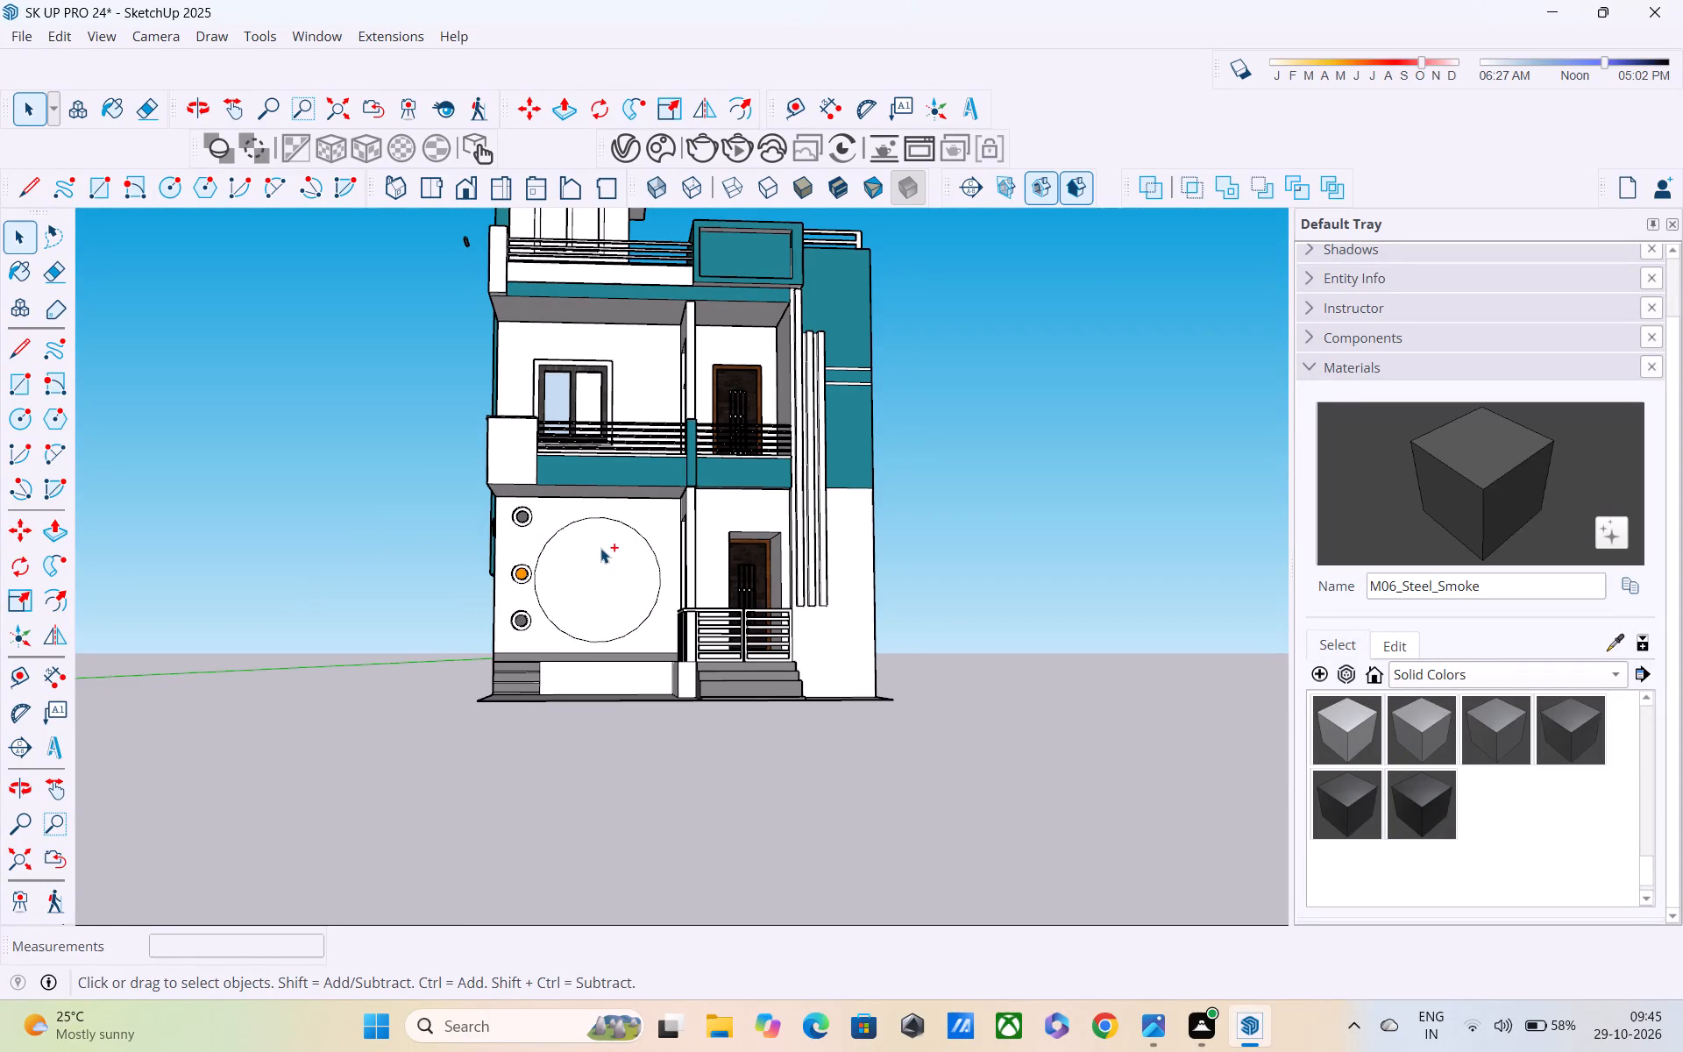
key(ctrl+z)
Draw a large circle on the ground-floor front wall, between the column of ring details and the entrance.
key(c)
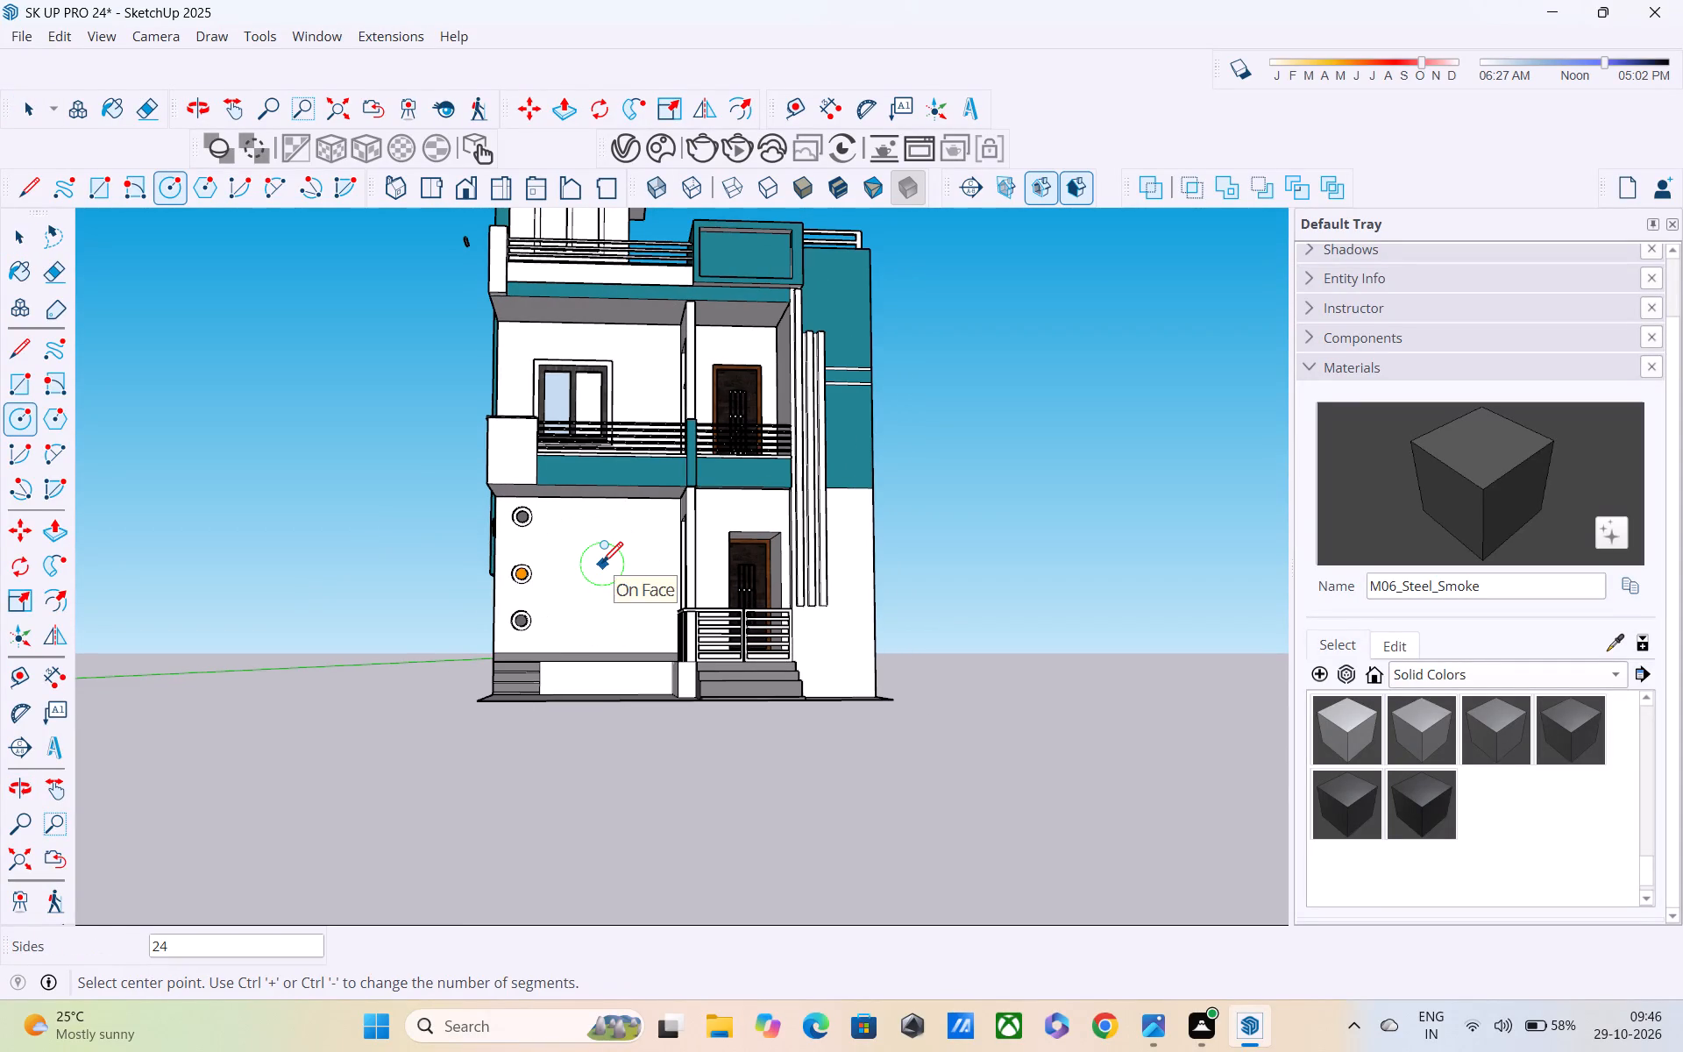
click(605, 575)
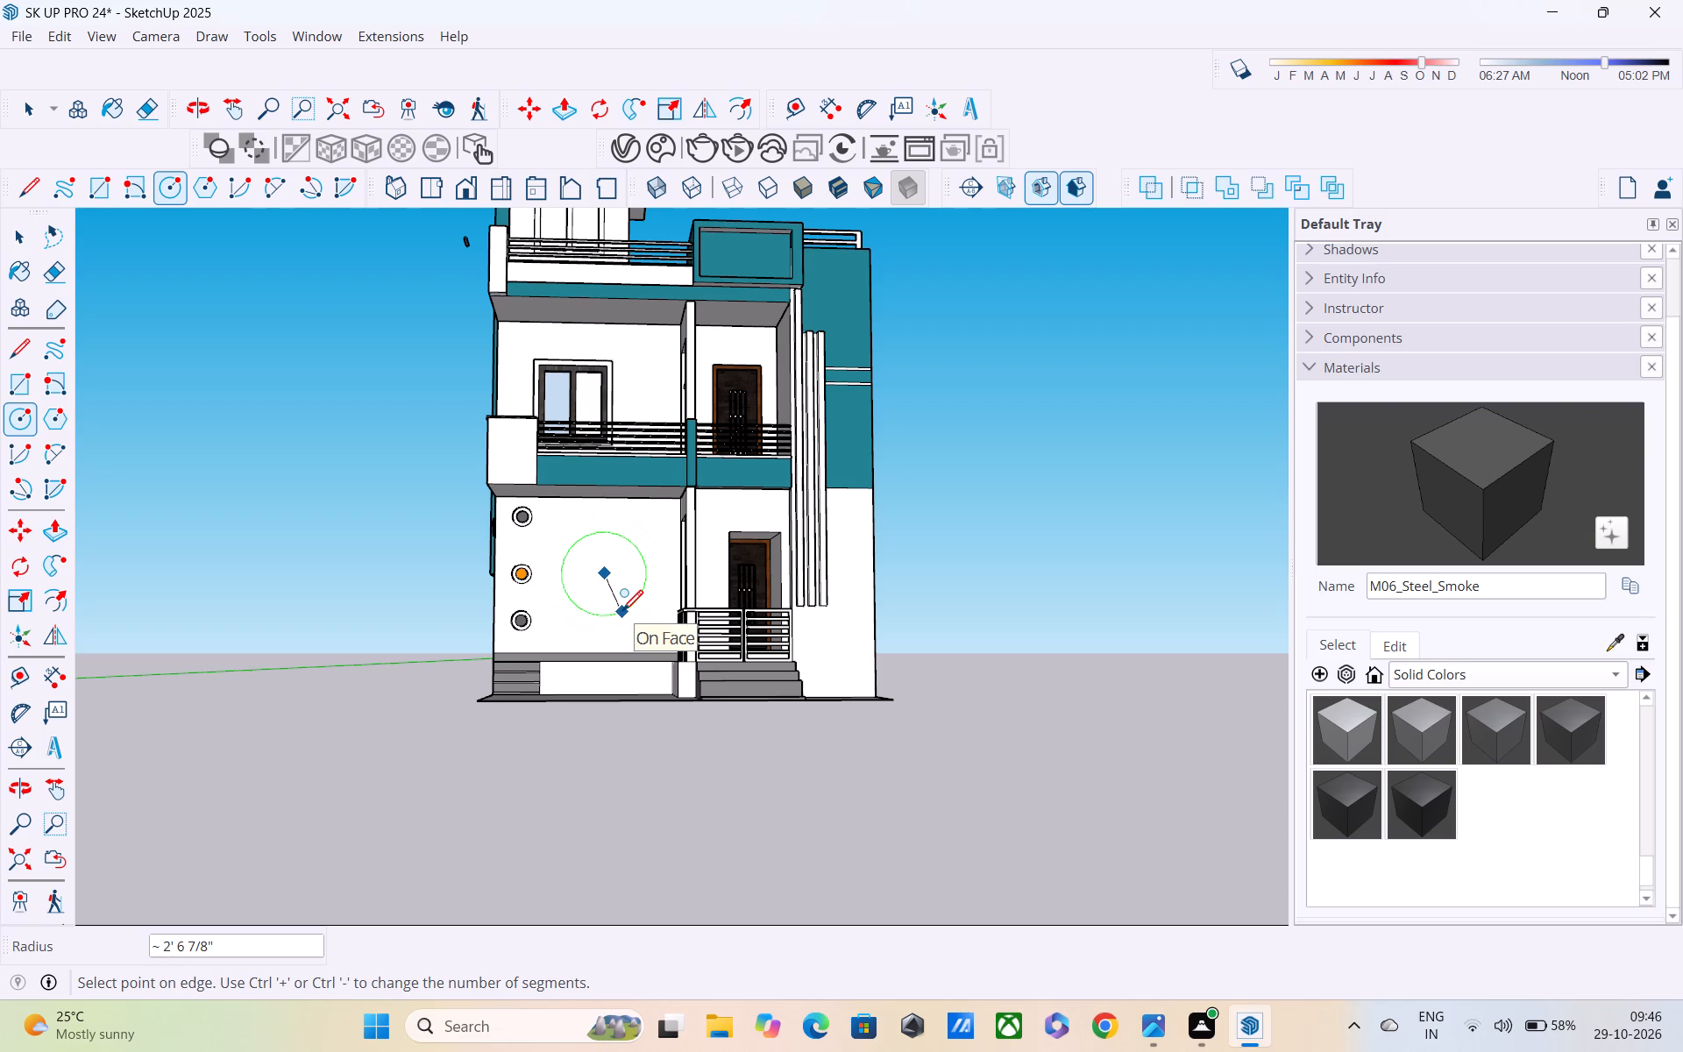
key(Escape)
click(578, 577)
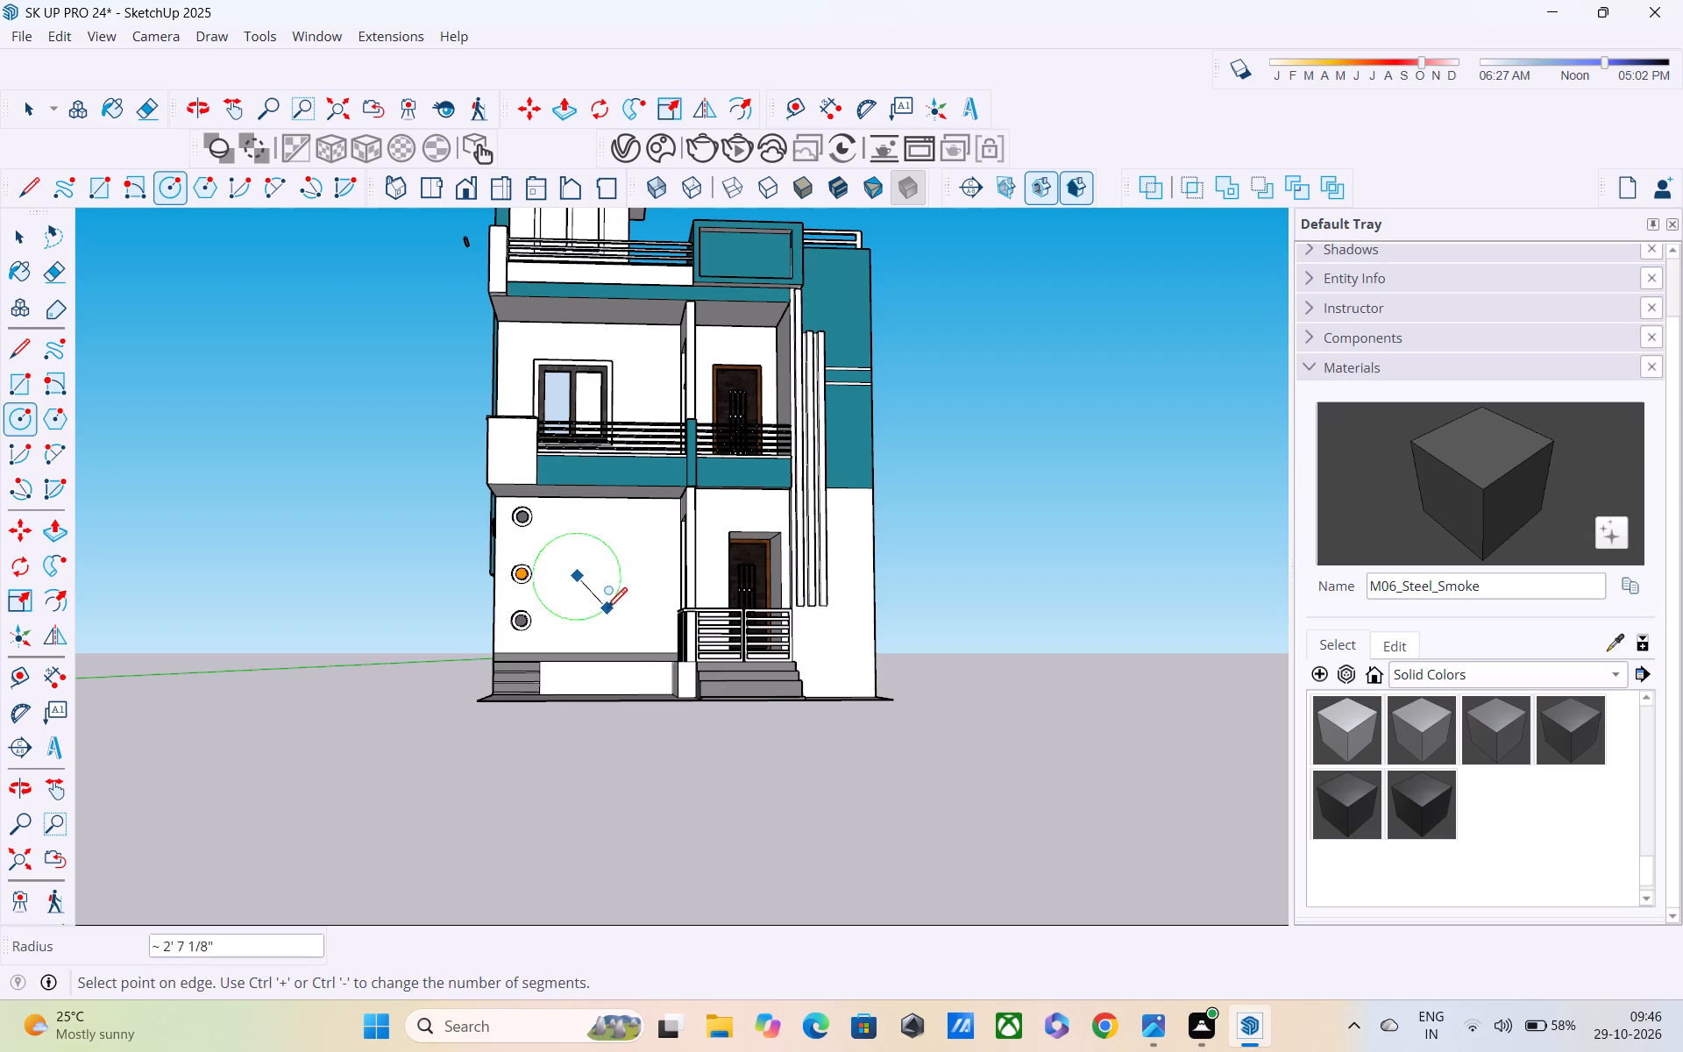
key(Escape)
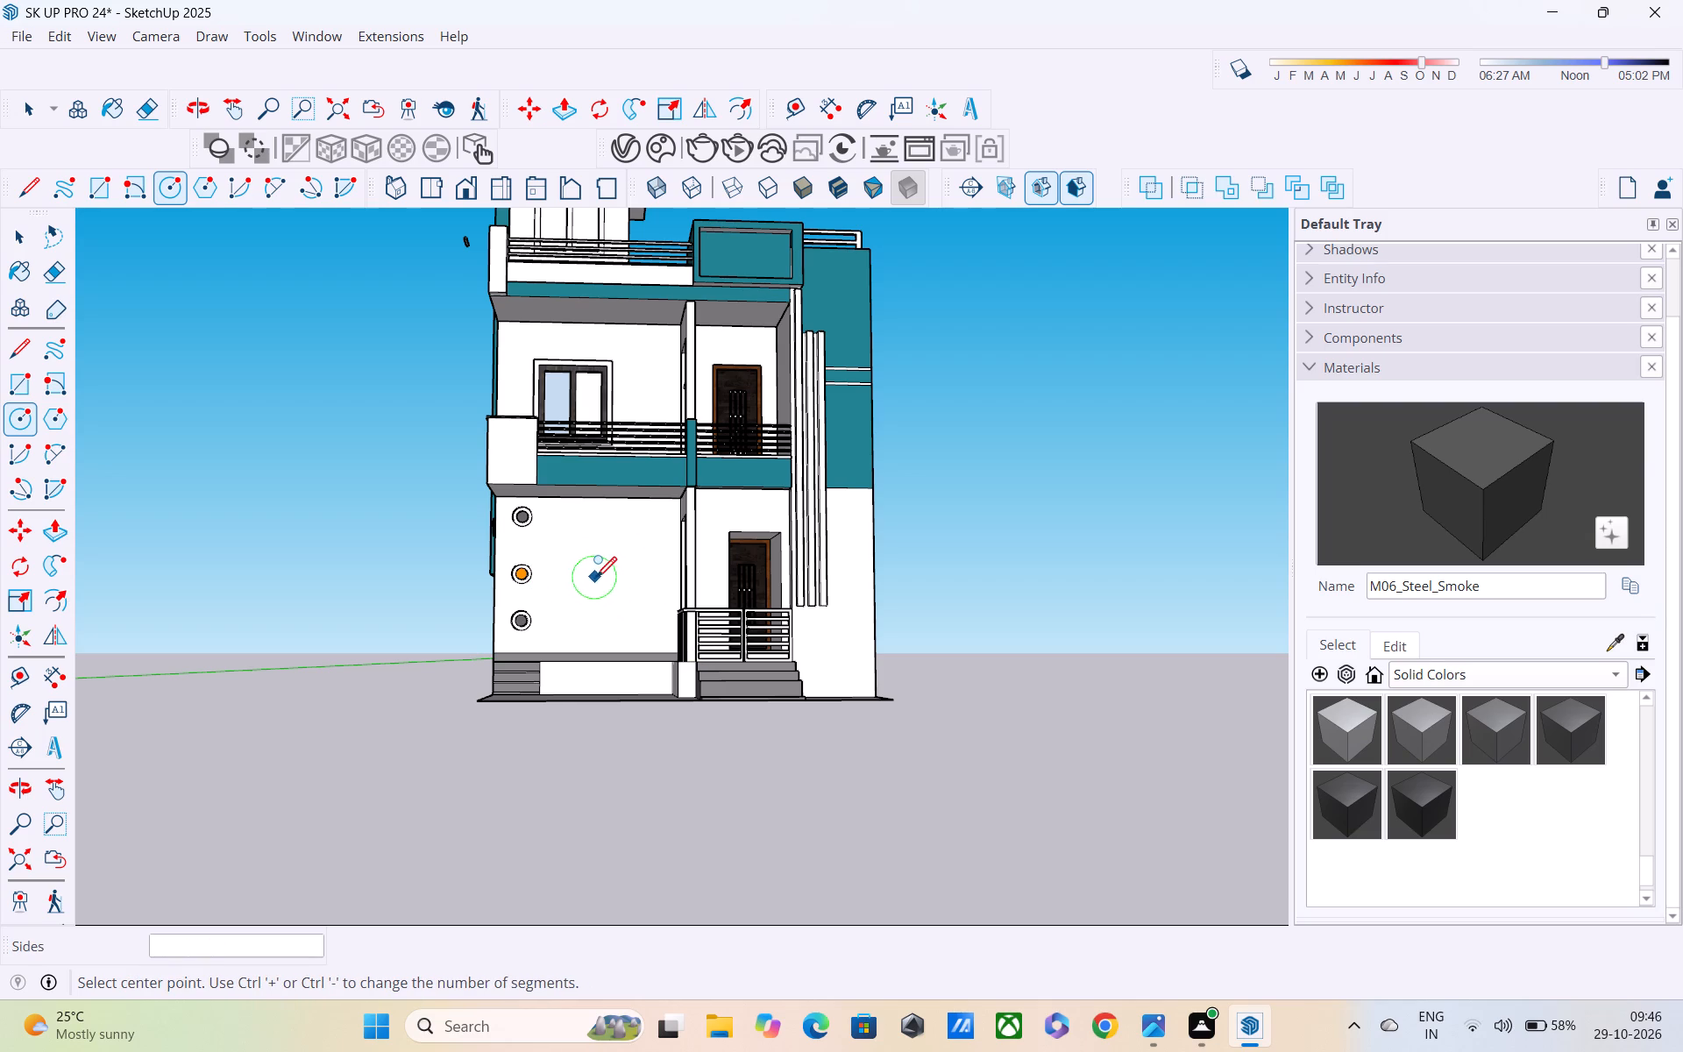
click(593, 573)
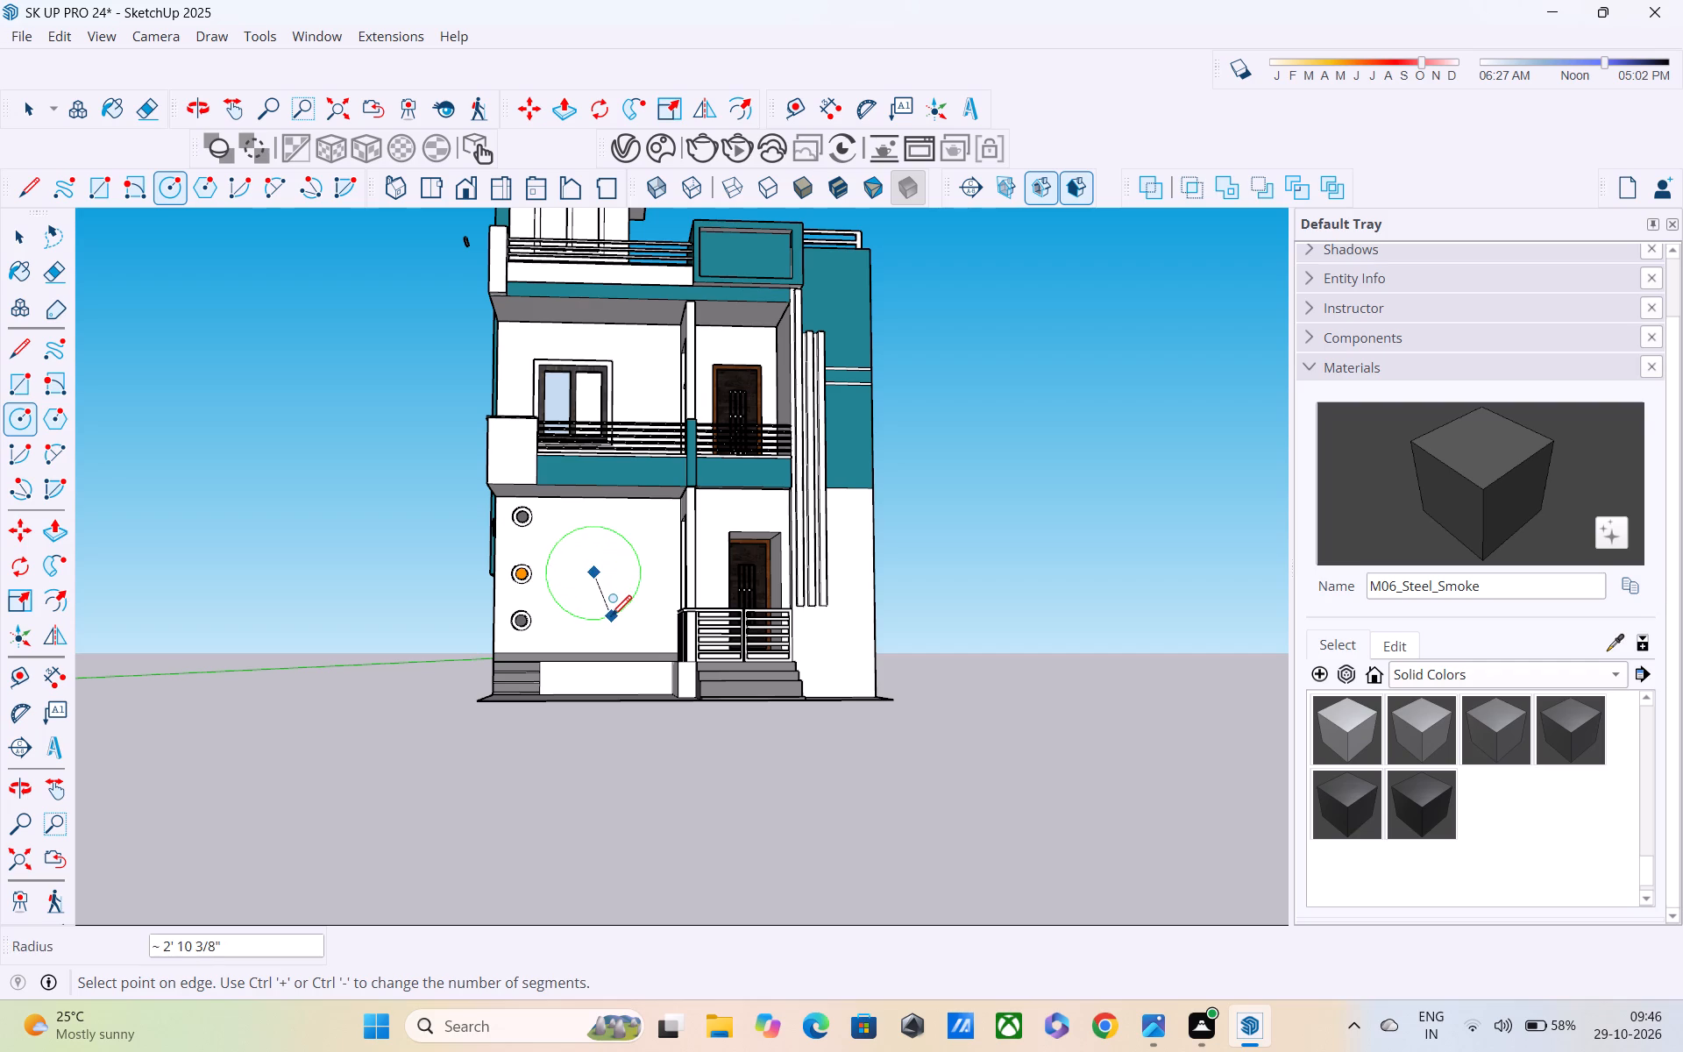
click(613, 625)
key(space)
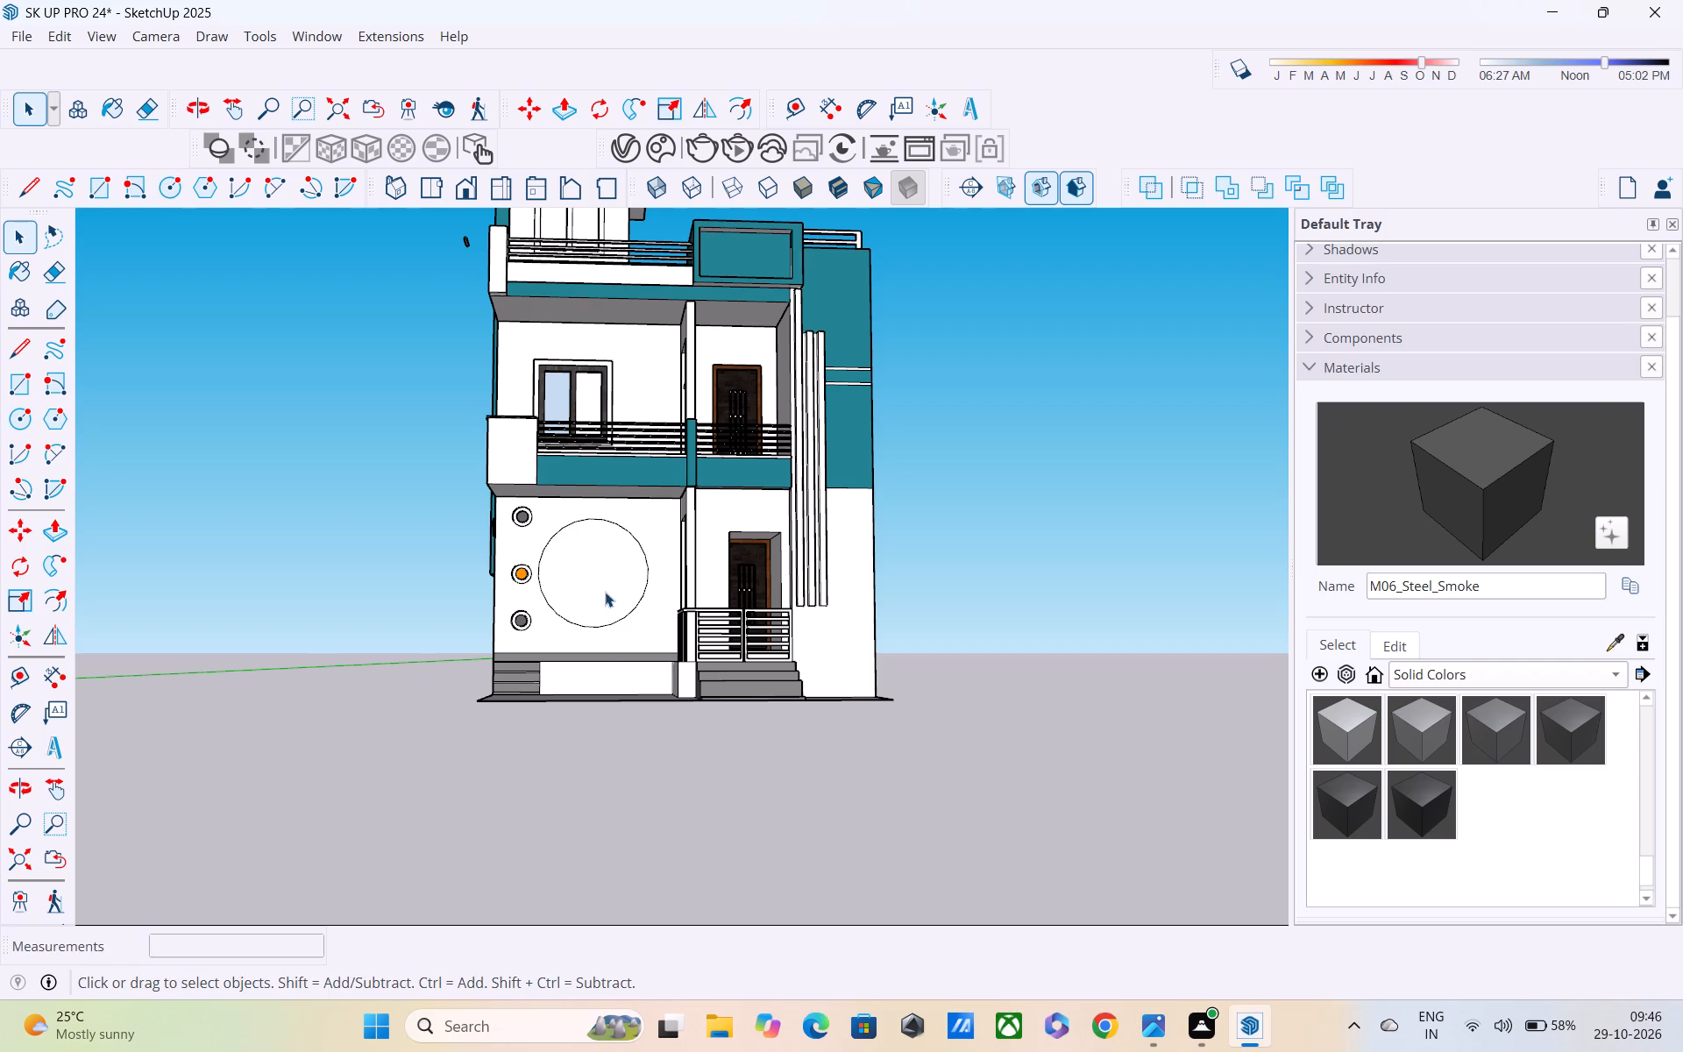
Extrude the large front-wall circle outward by 2".
key(p)
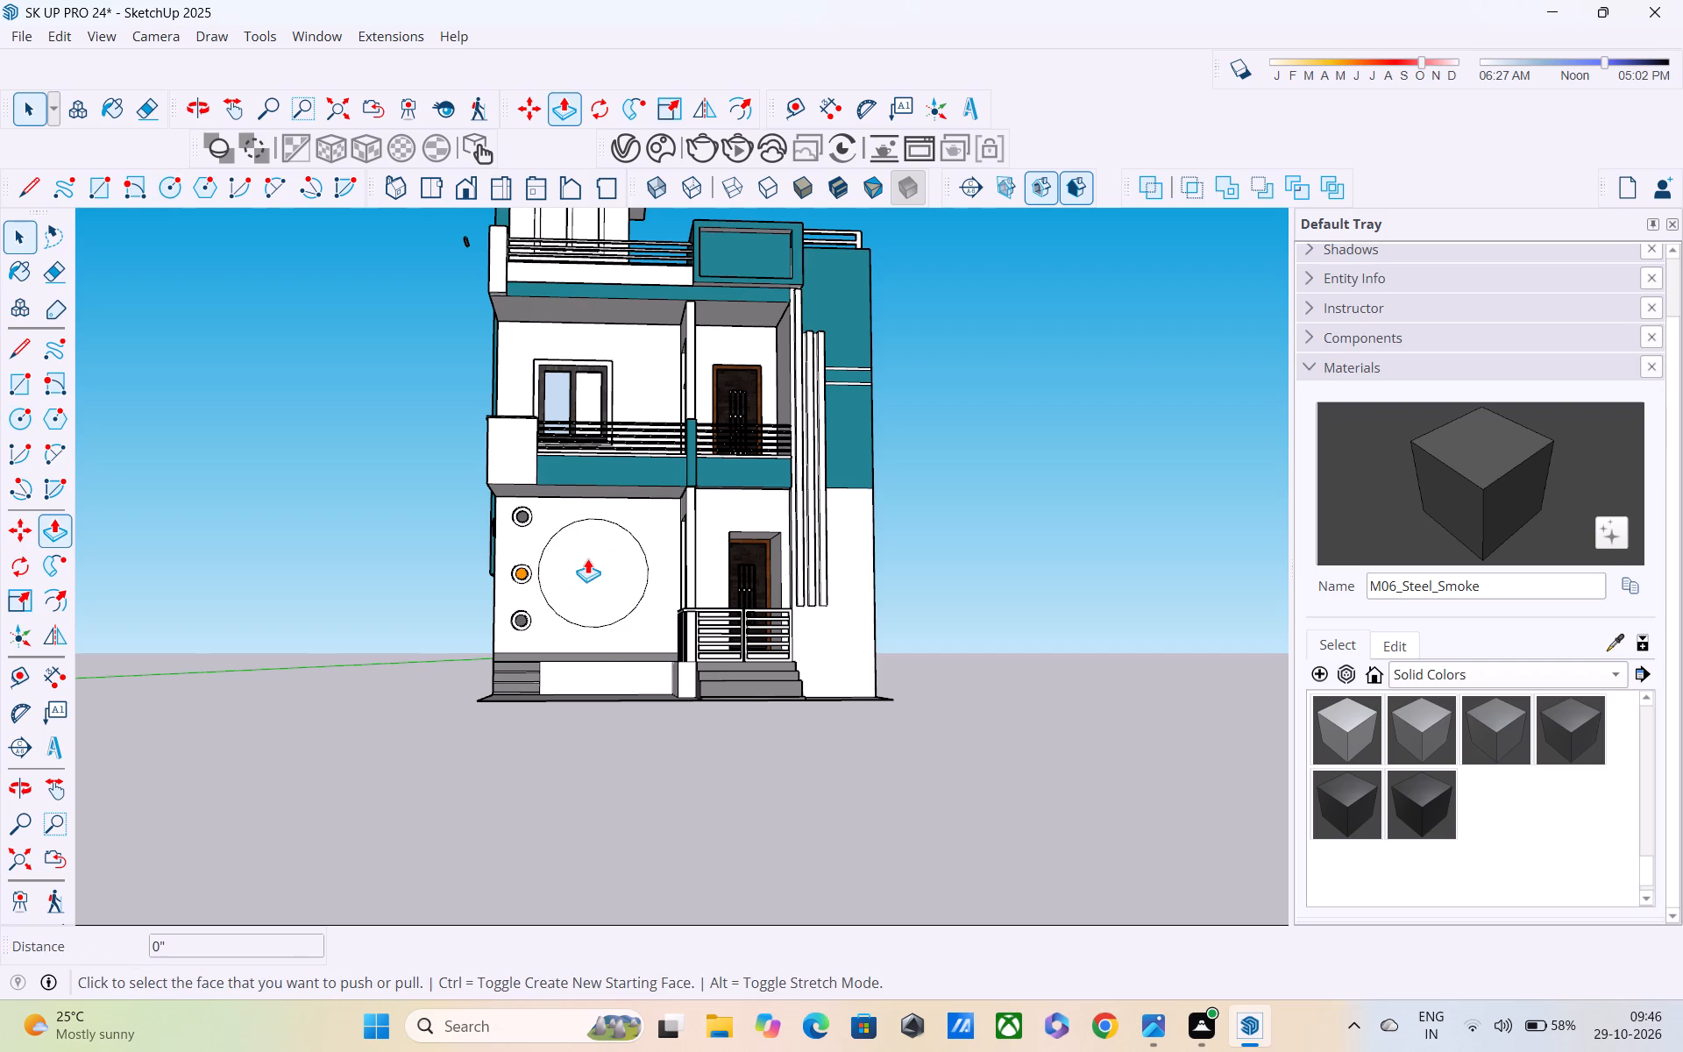
click(587, 559)
middle_drag(592, 577, 933, 605)
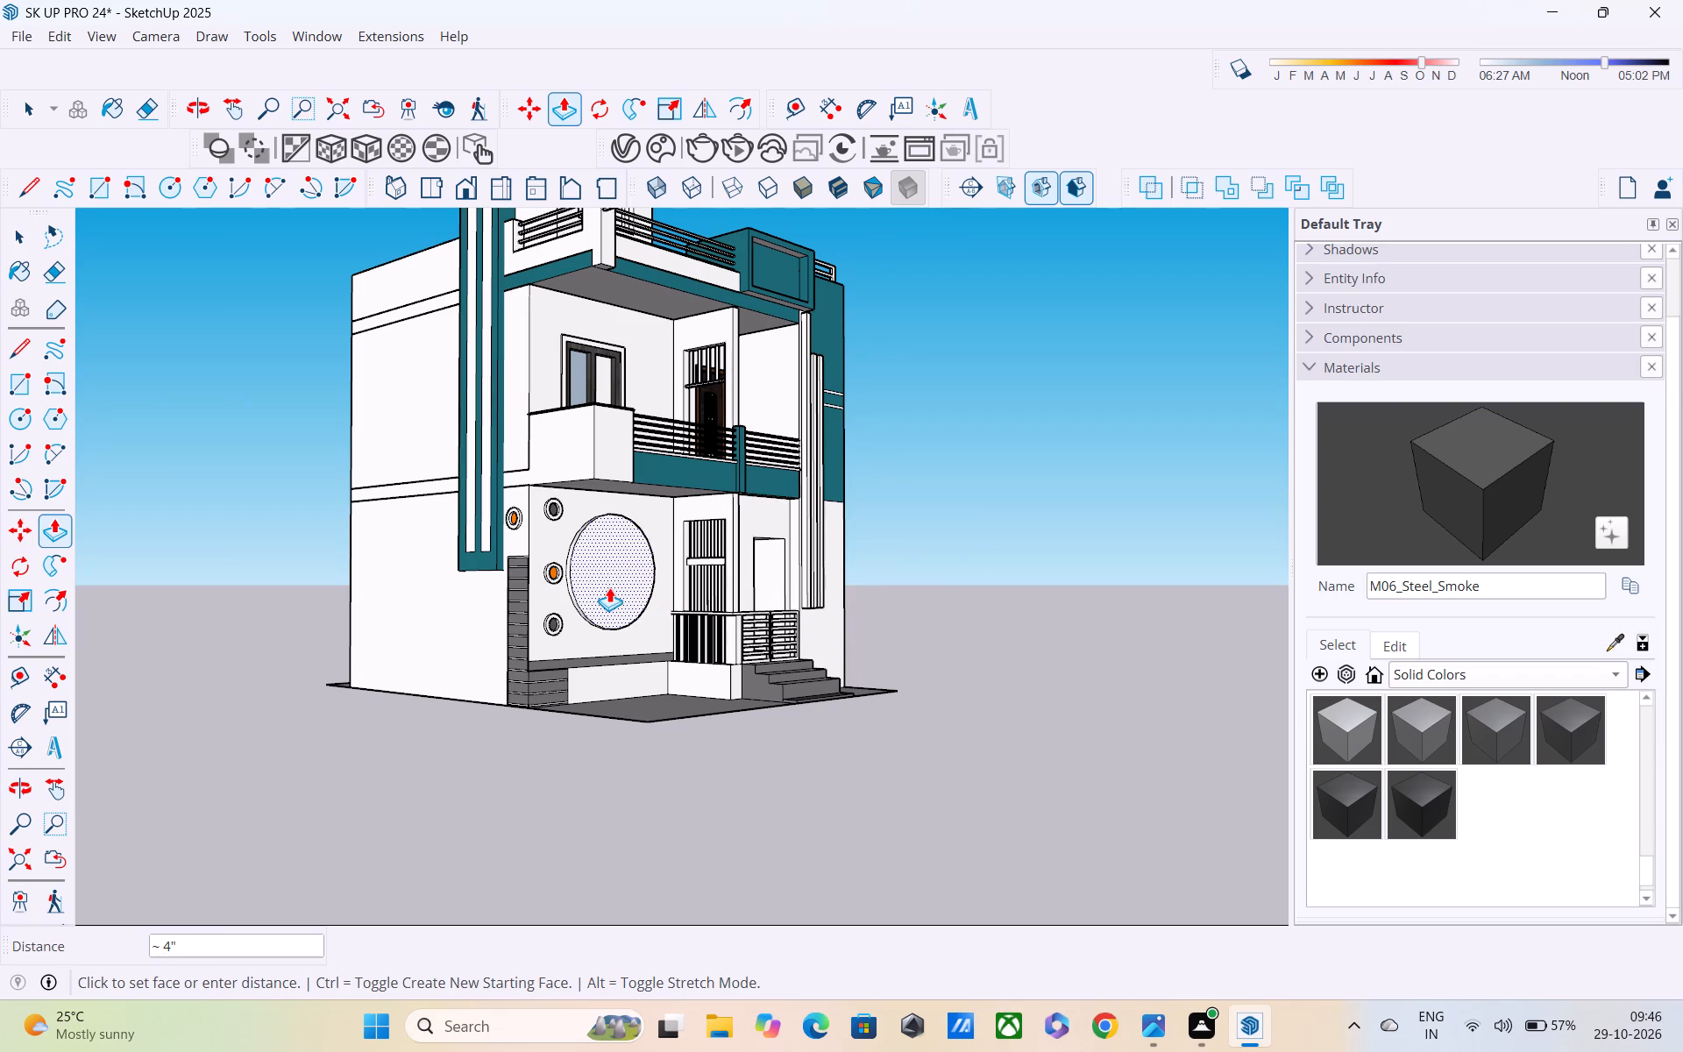
text(1")
key(Return)
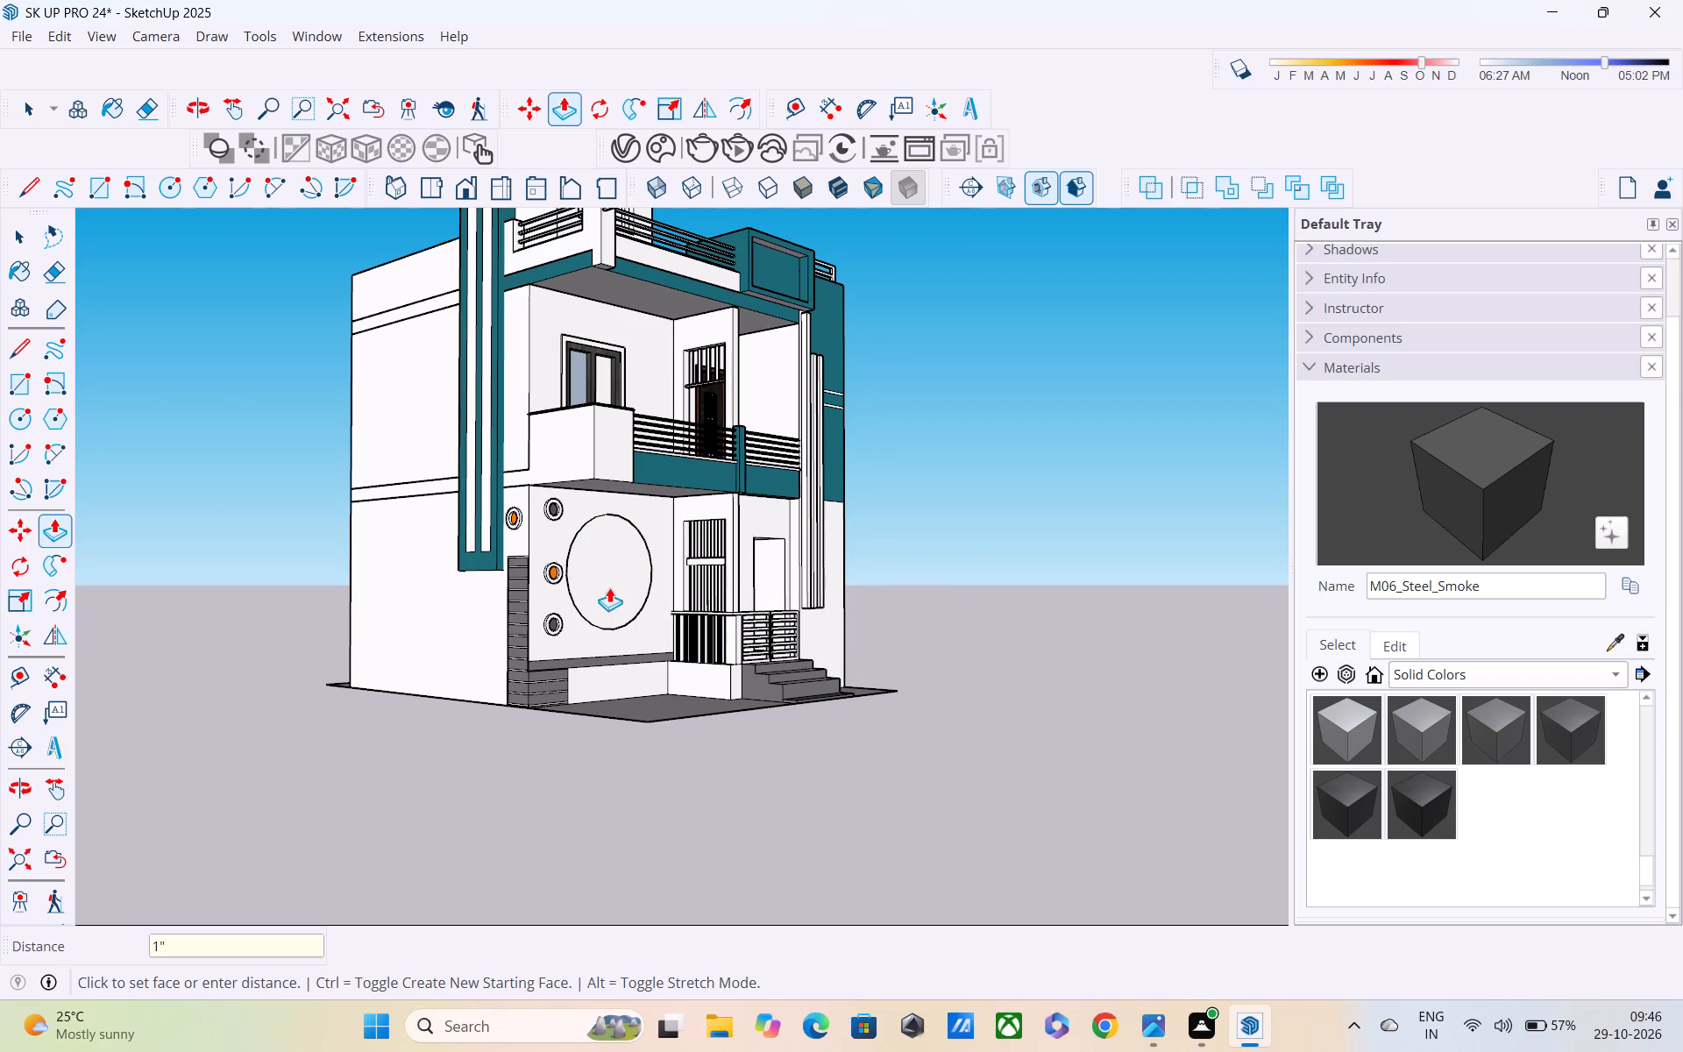
text(2")
key(Return)
Sample the teal I06_Sapphire_Night from the first-floor balcony band and paint the face of the large raised circle with it.
scroll(610, 586, up, 4)
middle_drag(566, 565, 409, 557)
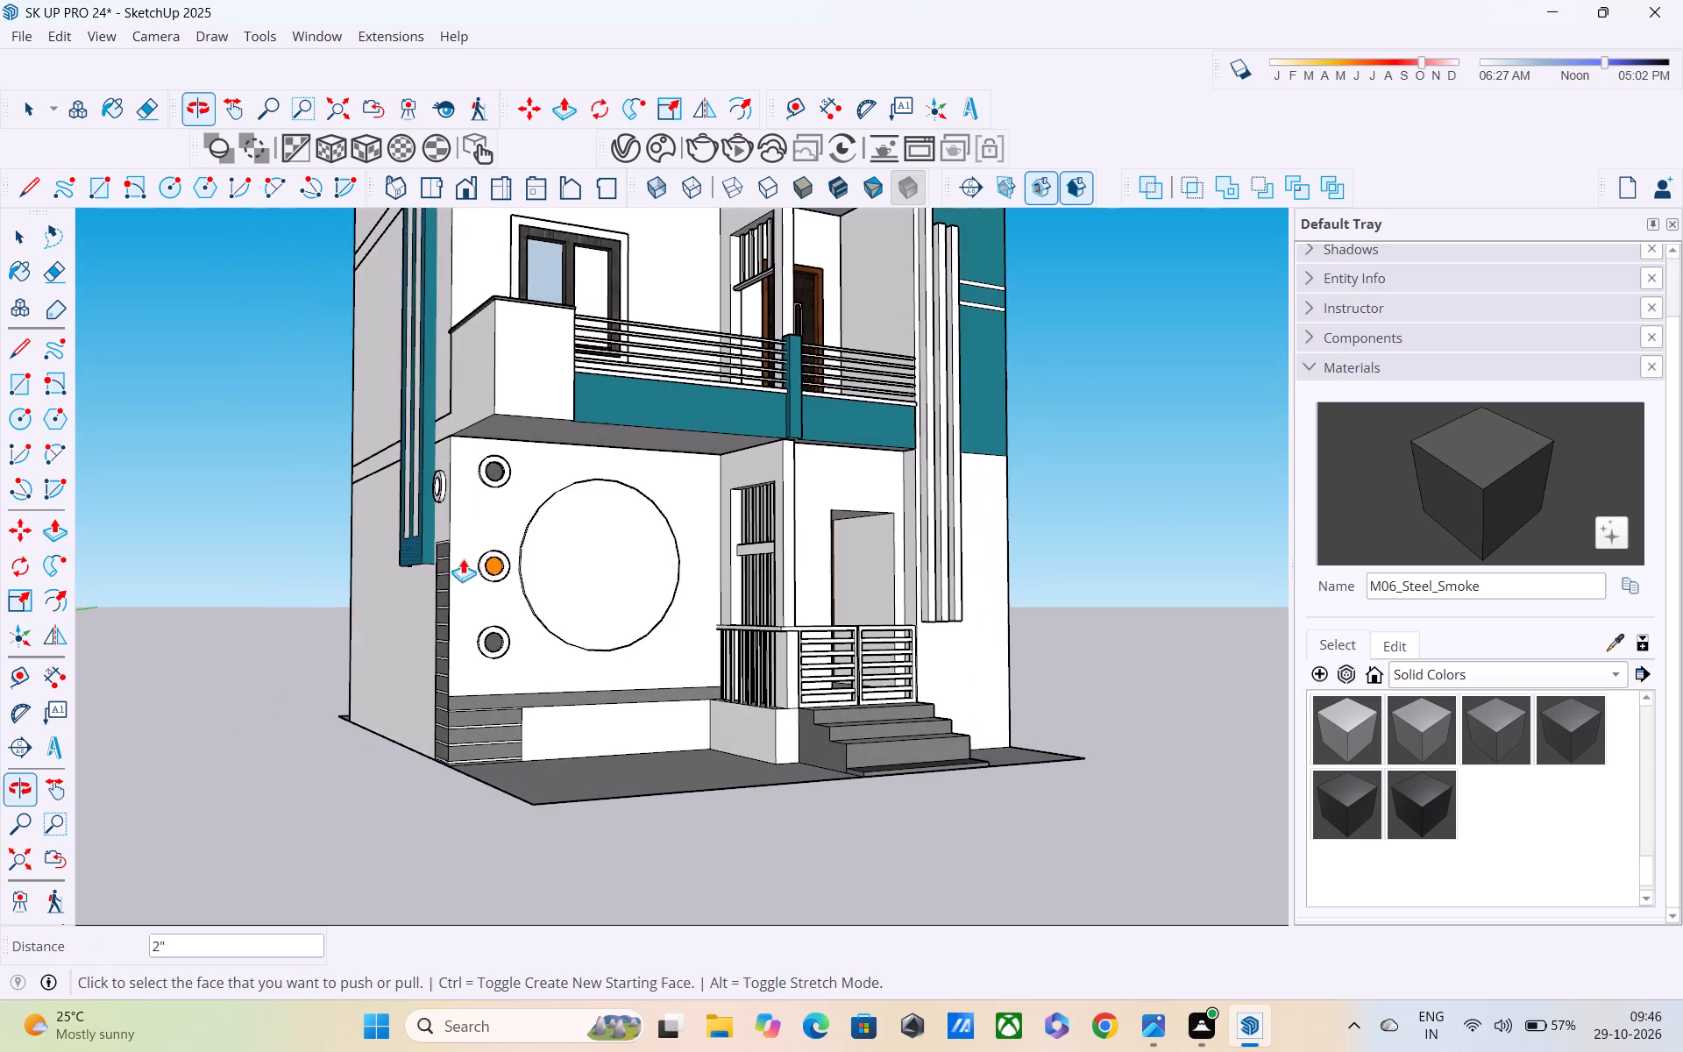
scroll(525, 566, up, 3)
middle_drag(554, 572, 472, 661)
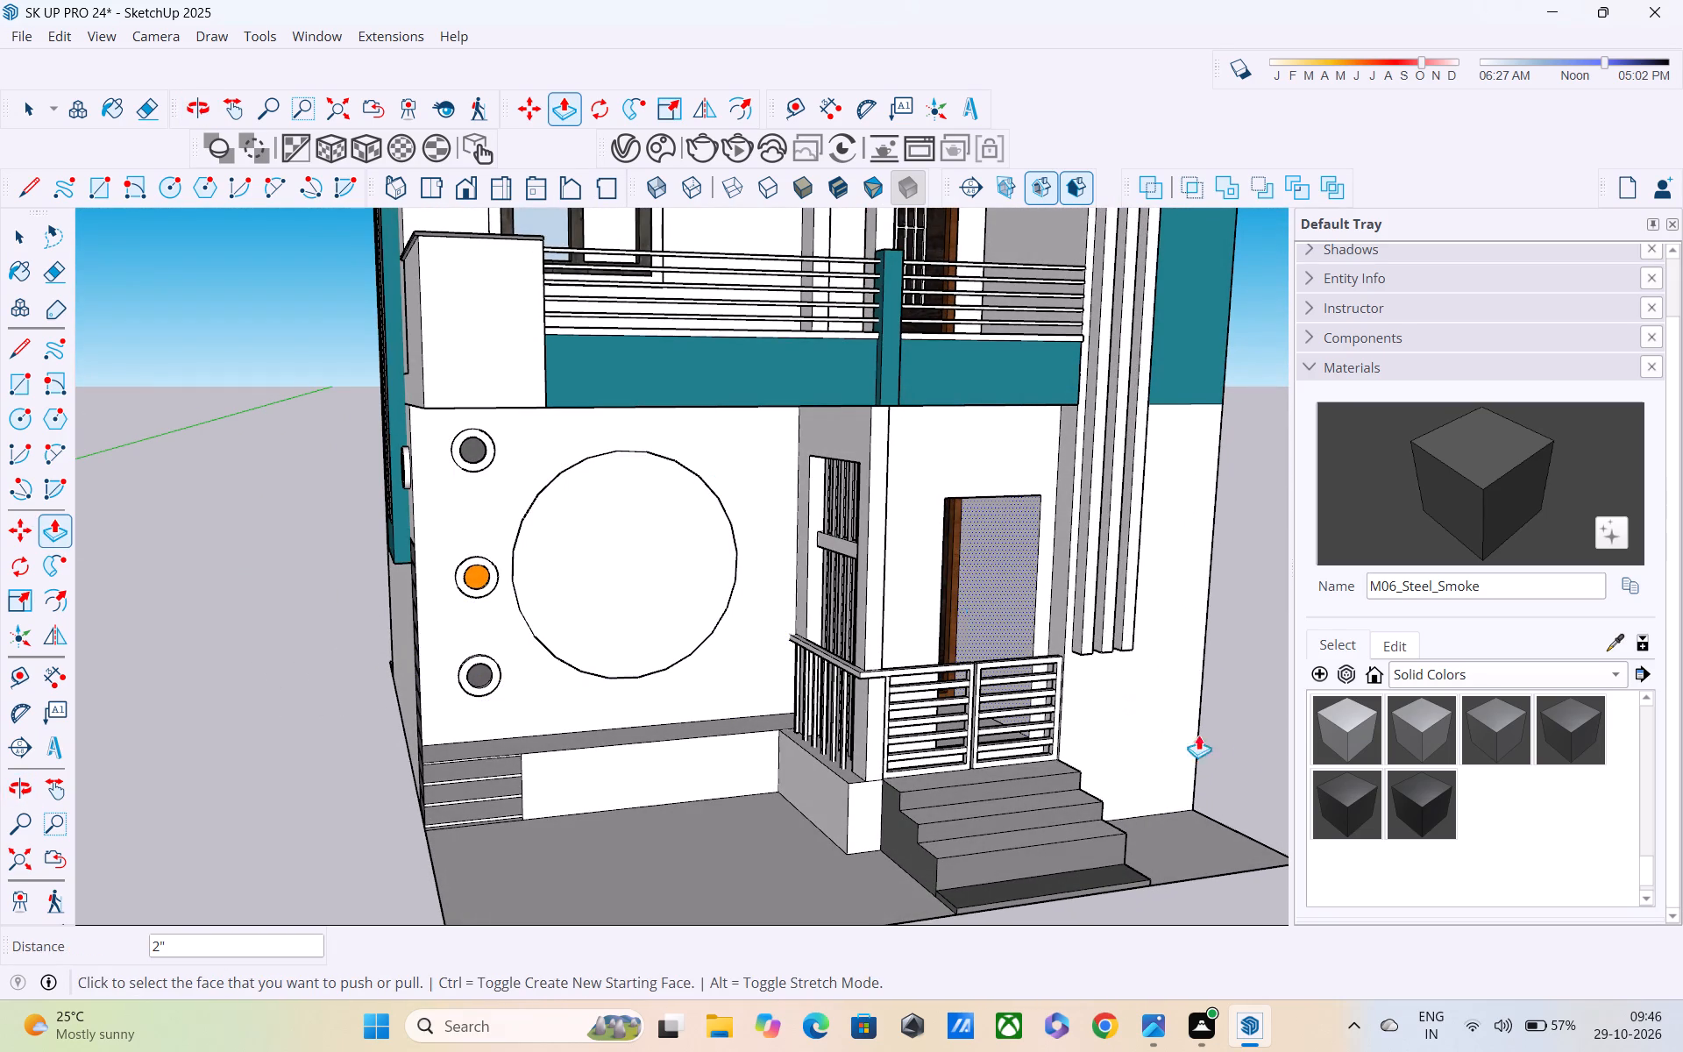
click(1339, 645)
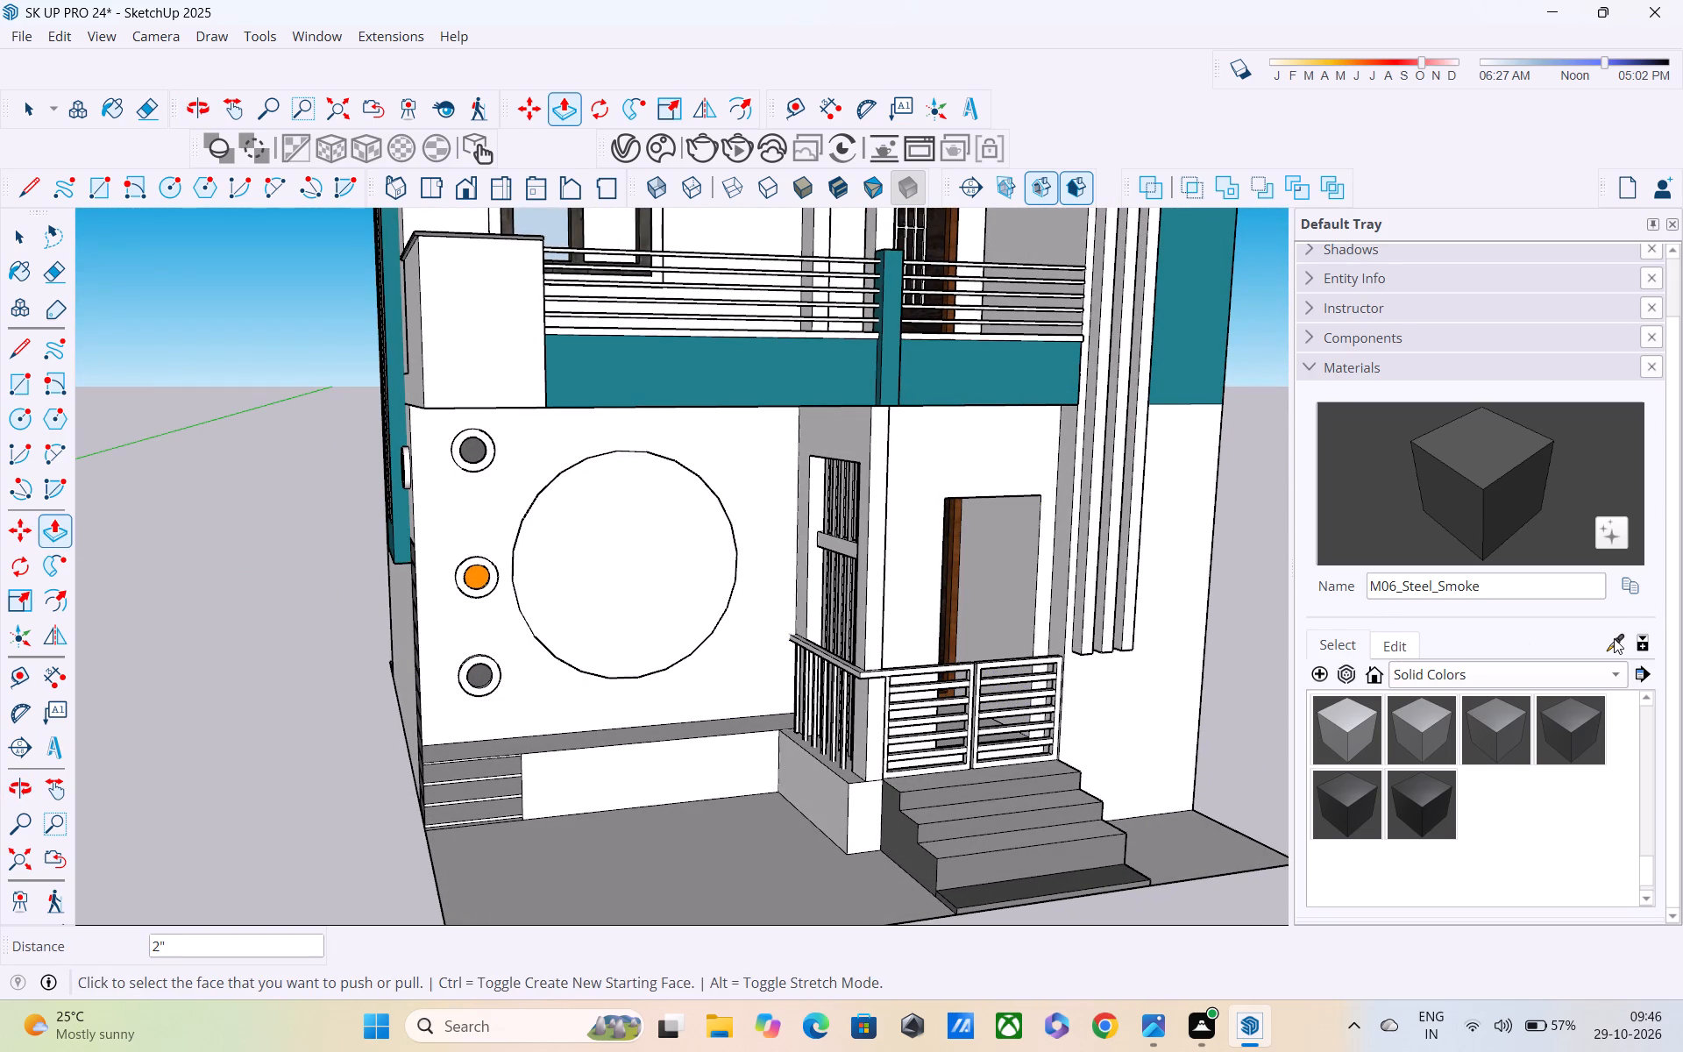
click(1614, 638)
click(839, 366)
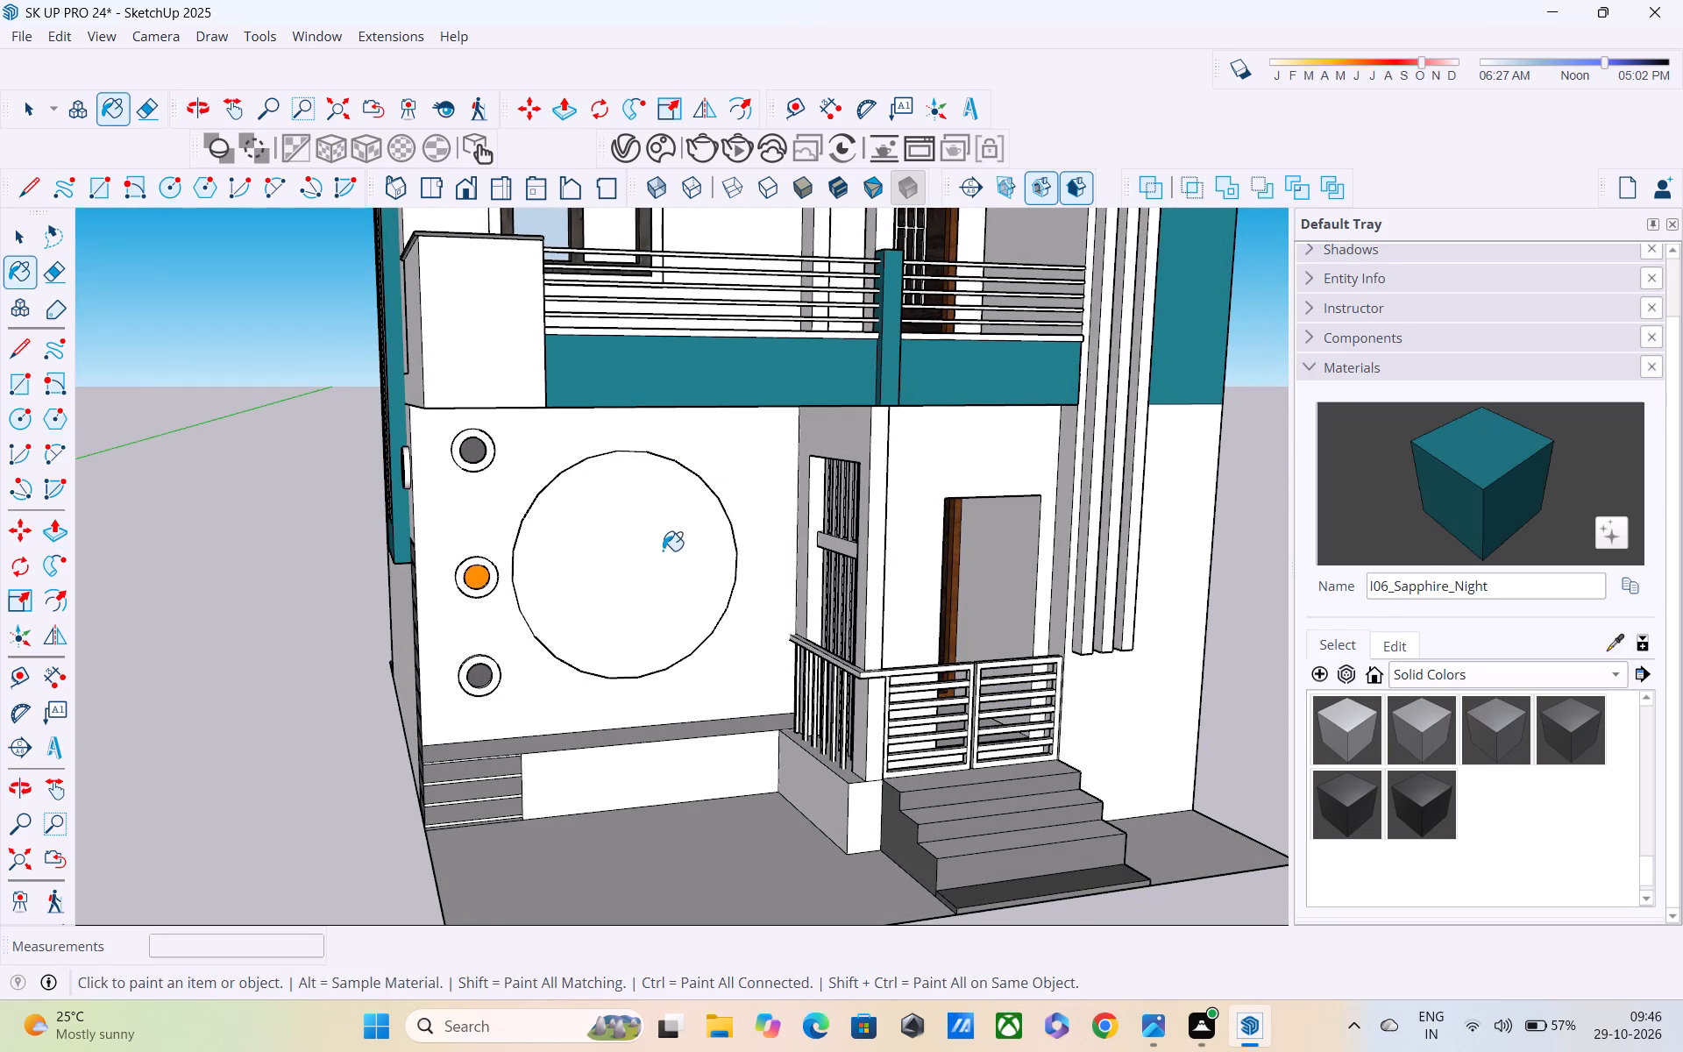
click(661, 551)
middle_drag(658, 557, 572, 415)
scroll(607, 551, up, 3)
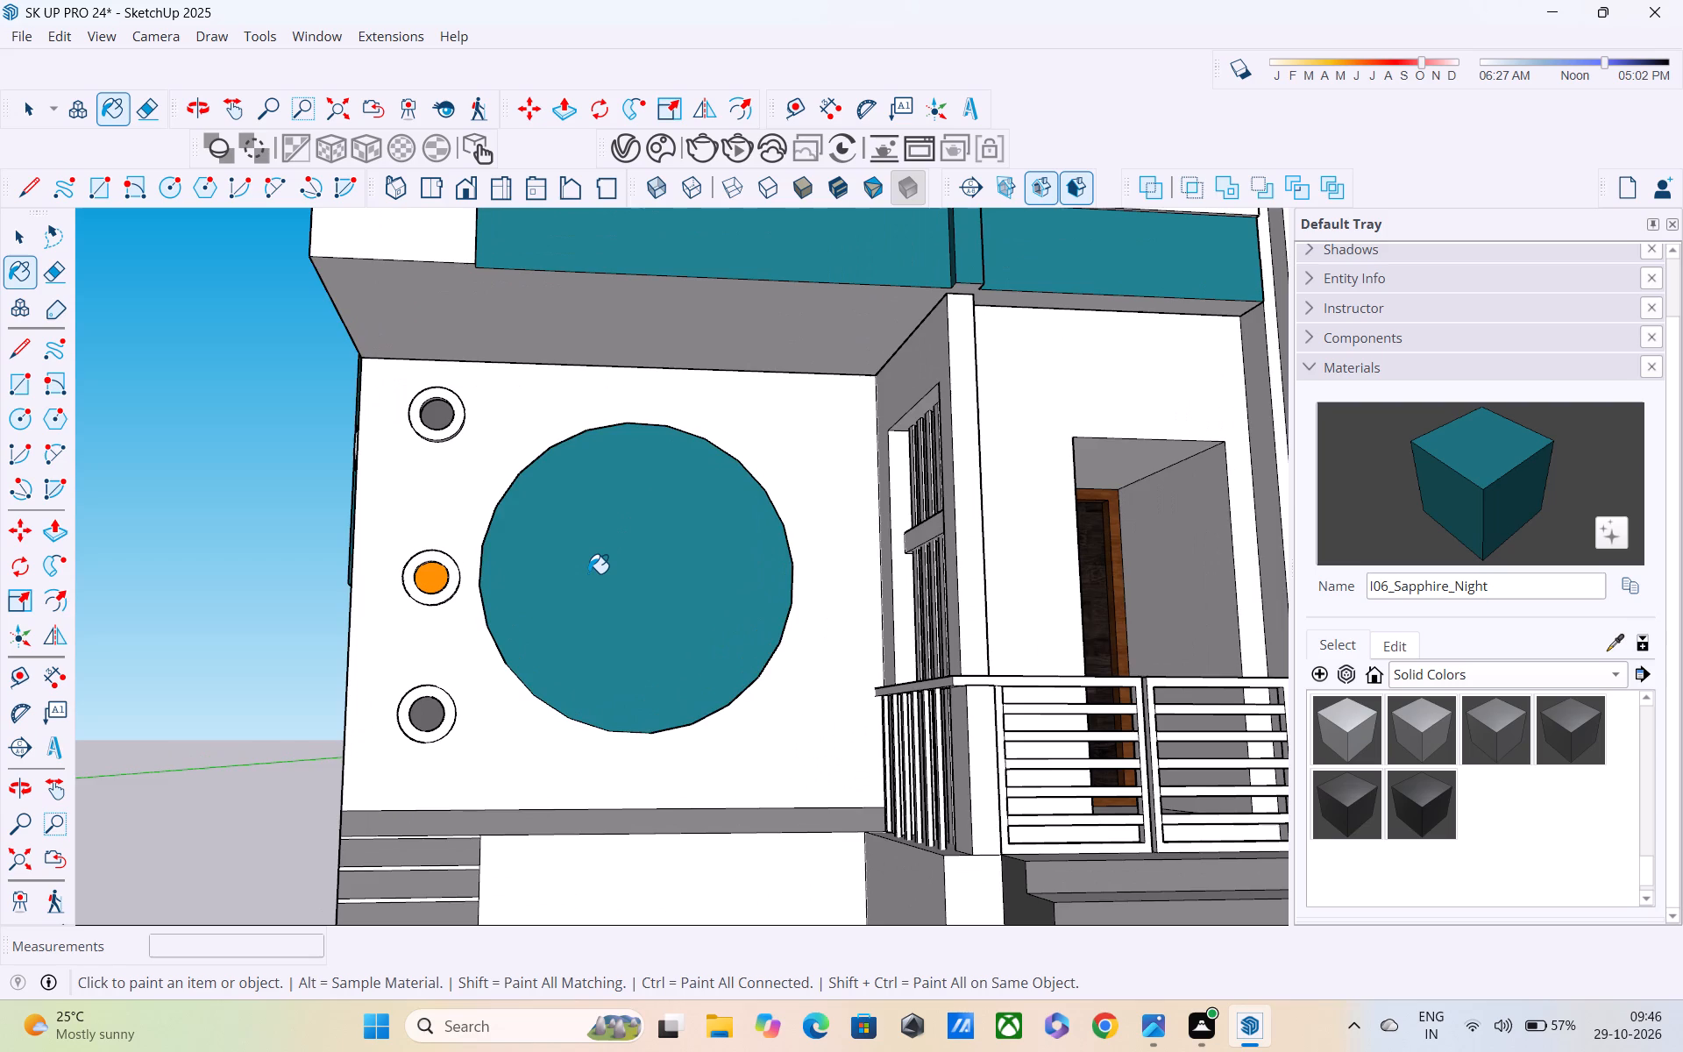
scroll(587, 573, down, 12)
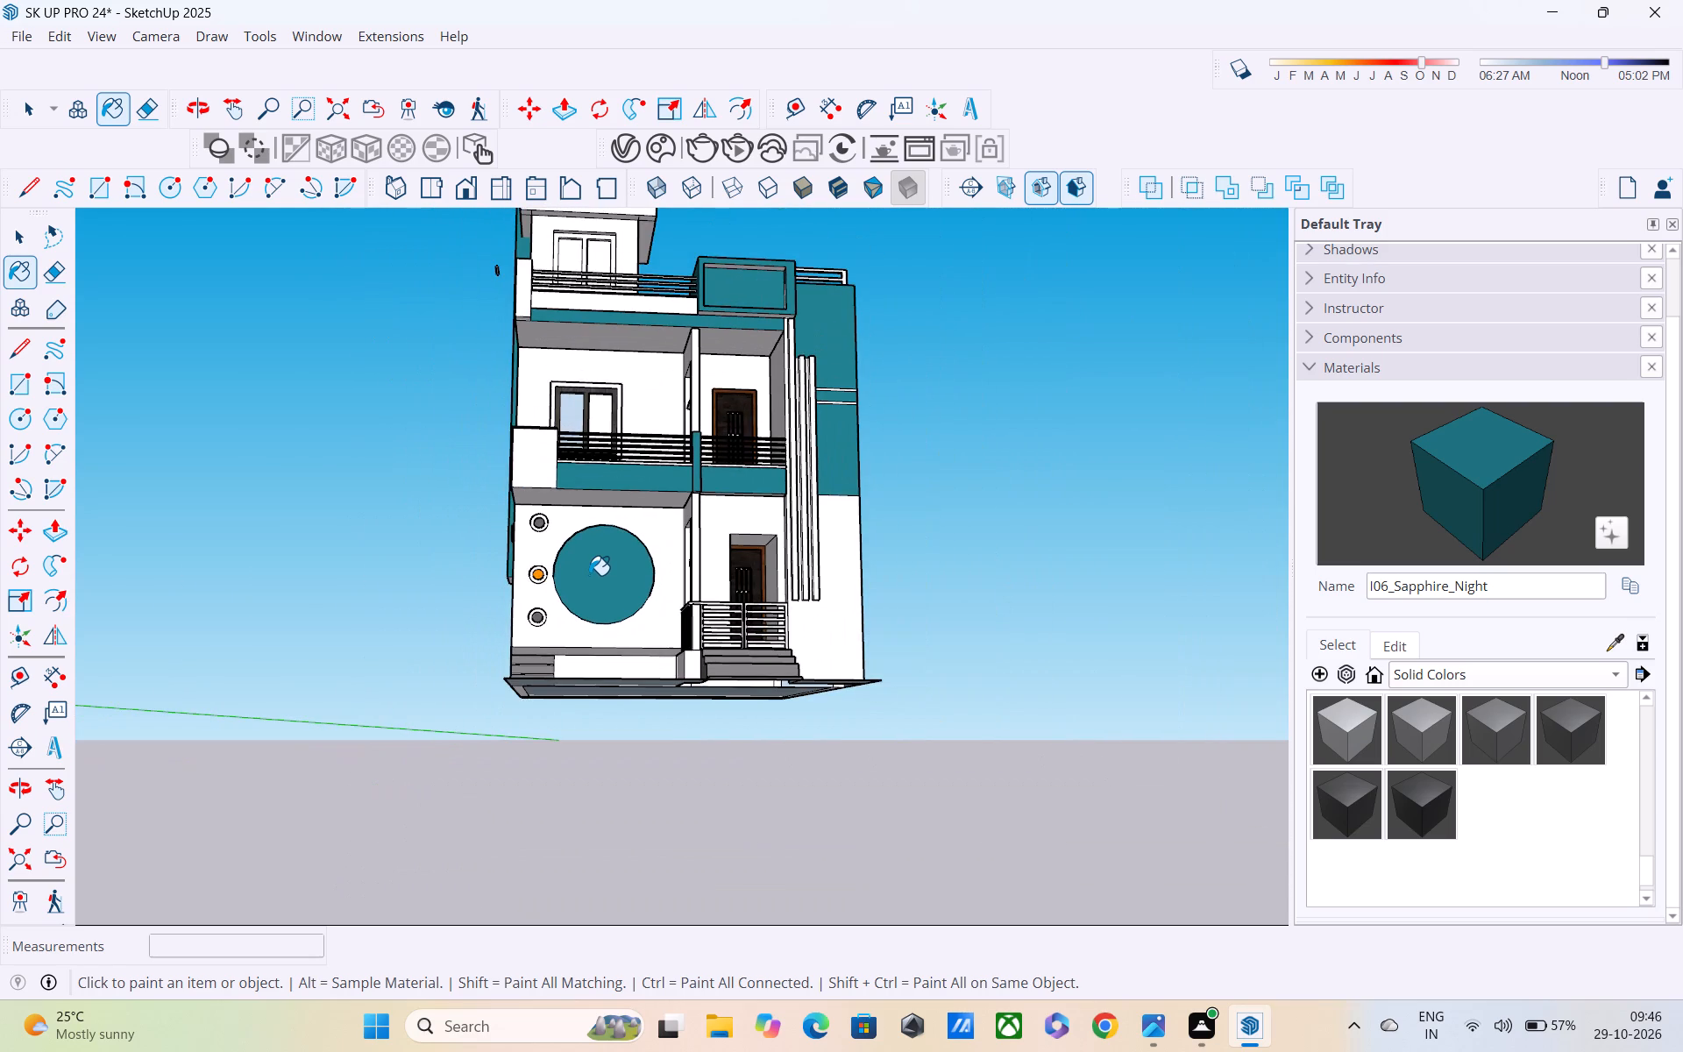
scroll(589, 575, down, 1)
key(space)
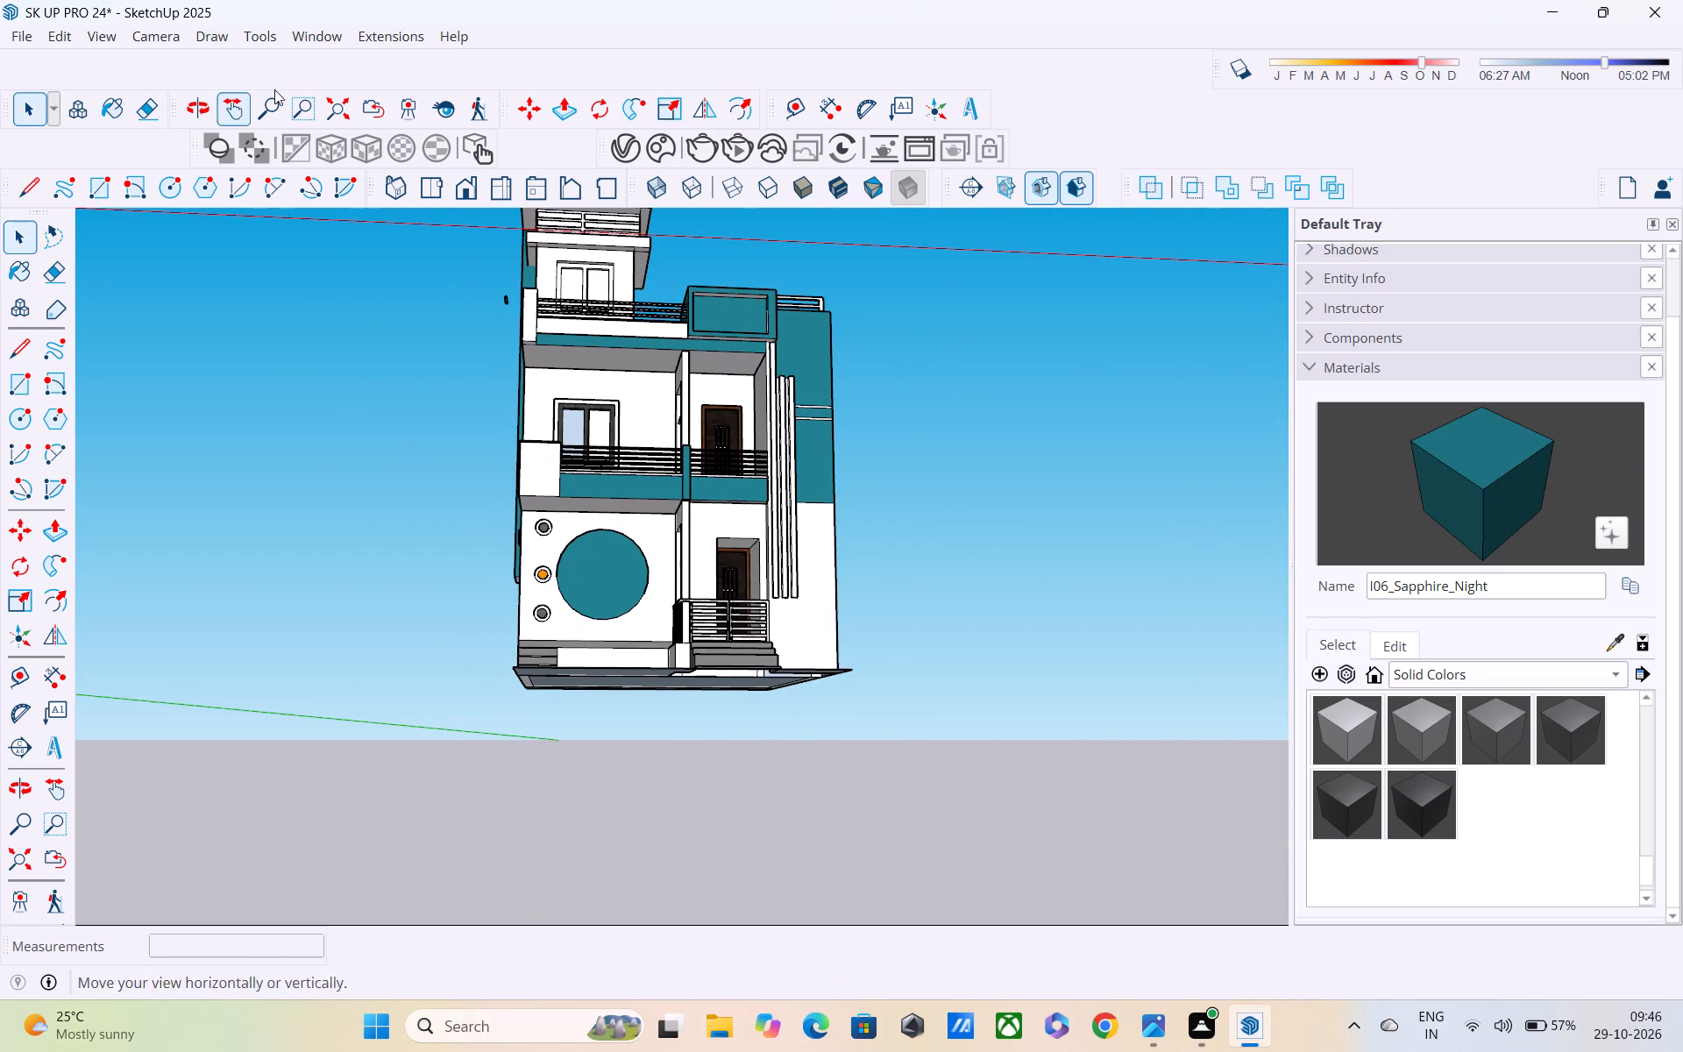
Create 3D text reading "ALL HOUSE" on the first line and "DESIGN" on the second, ready for placement.
click(53, 747)
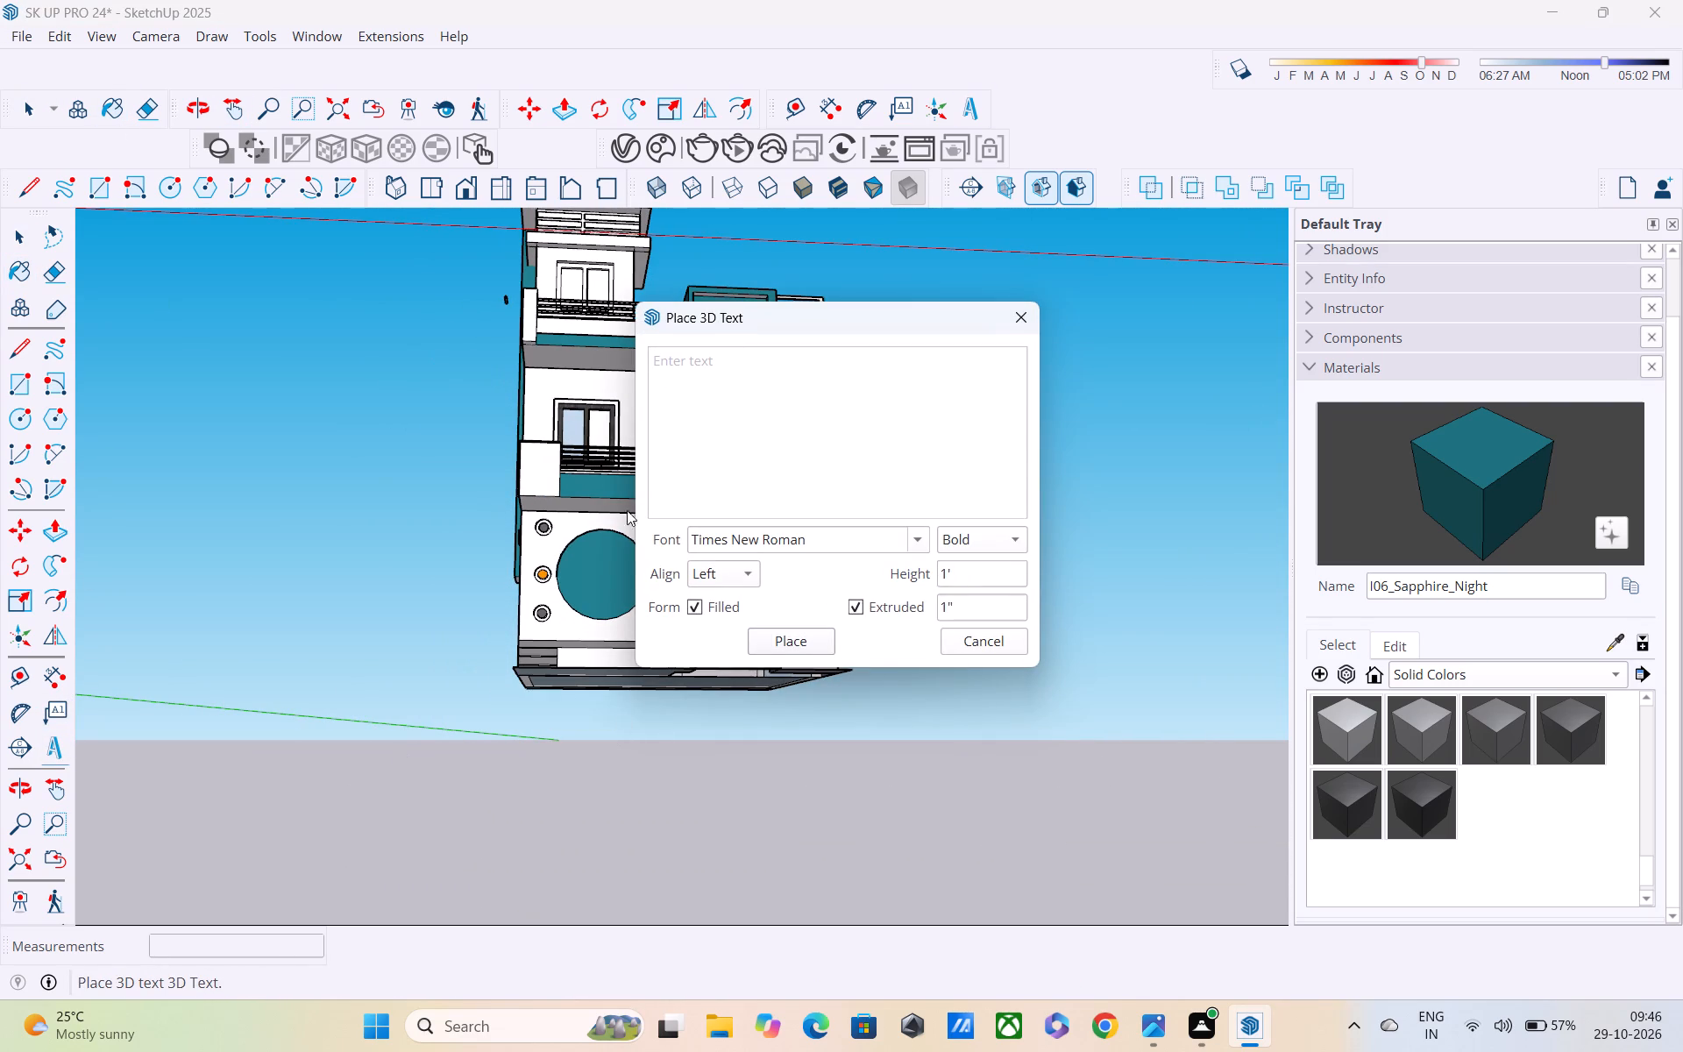
click(700, 386)
key(a)
text(li)
key(BackSpace)
key(BackSpace)
key(BackSpace)
text(ALI)
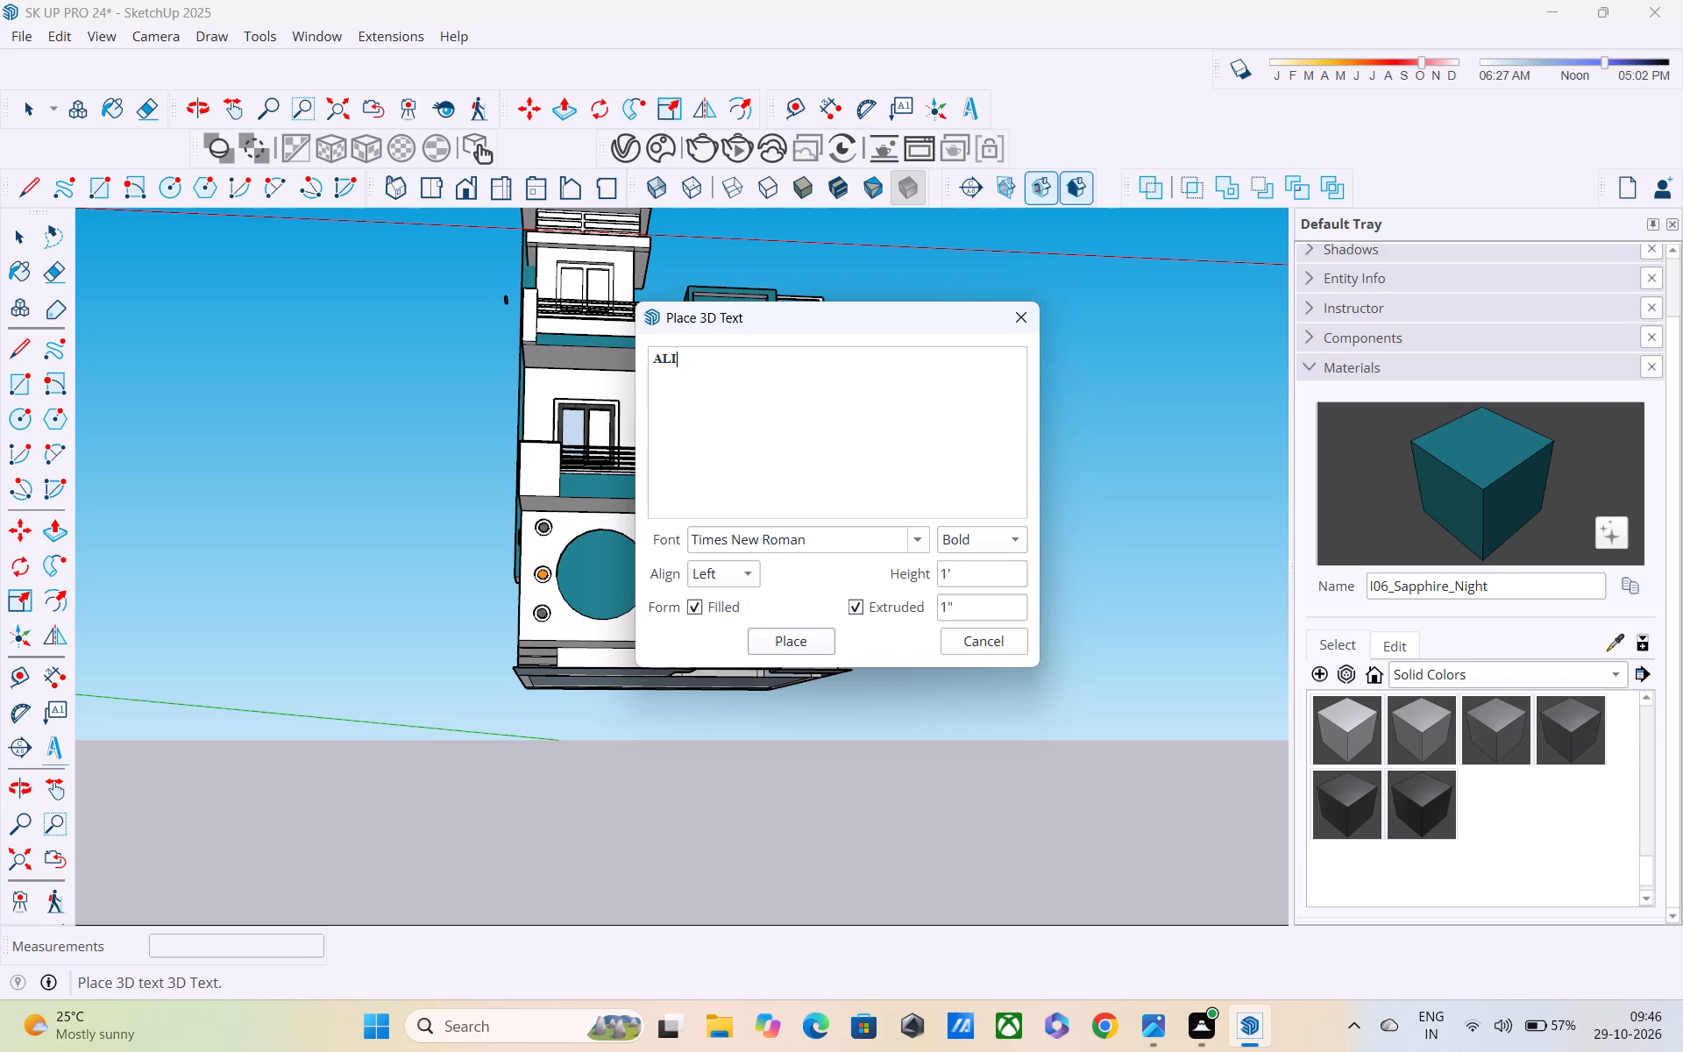
key(BackSpace)
text(L HOUSE)
key(Return)
key(space)
text(D)
key(BackSpace)
text(DESIGN)
click(813, 649)
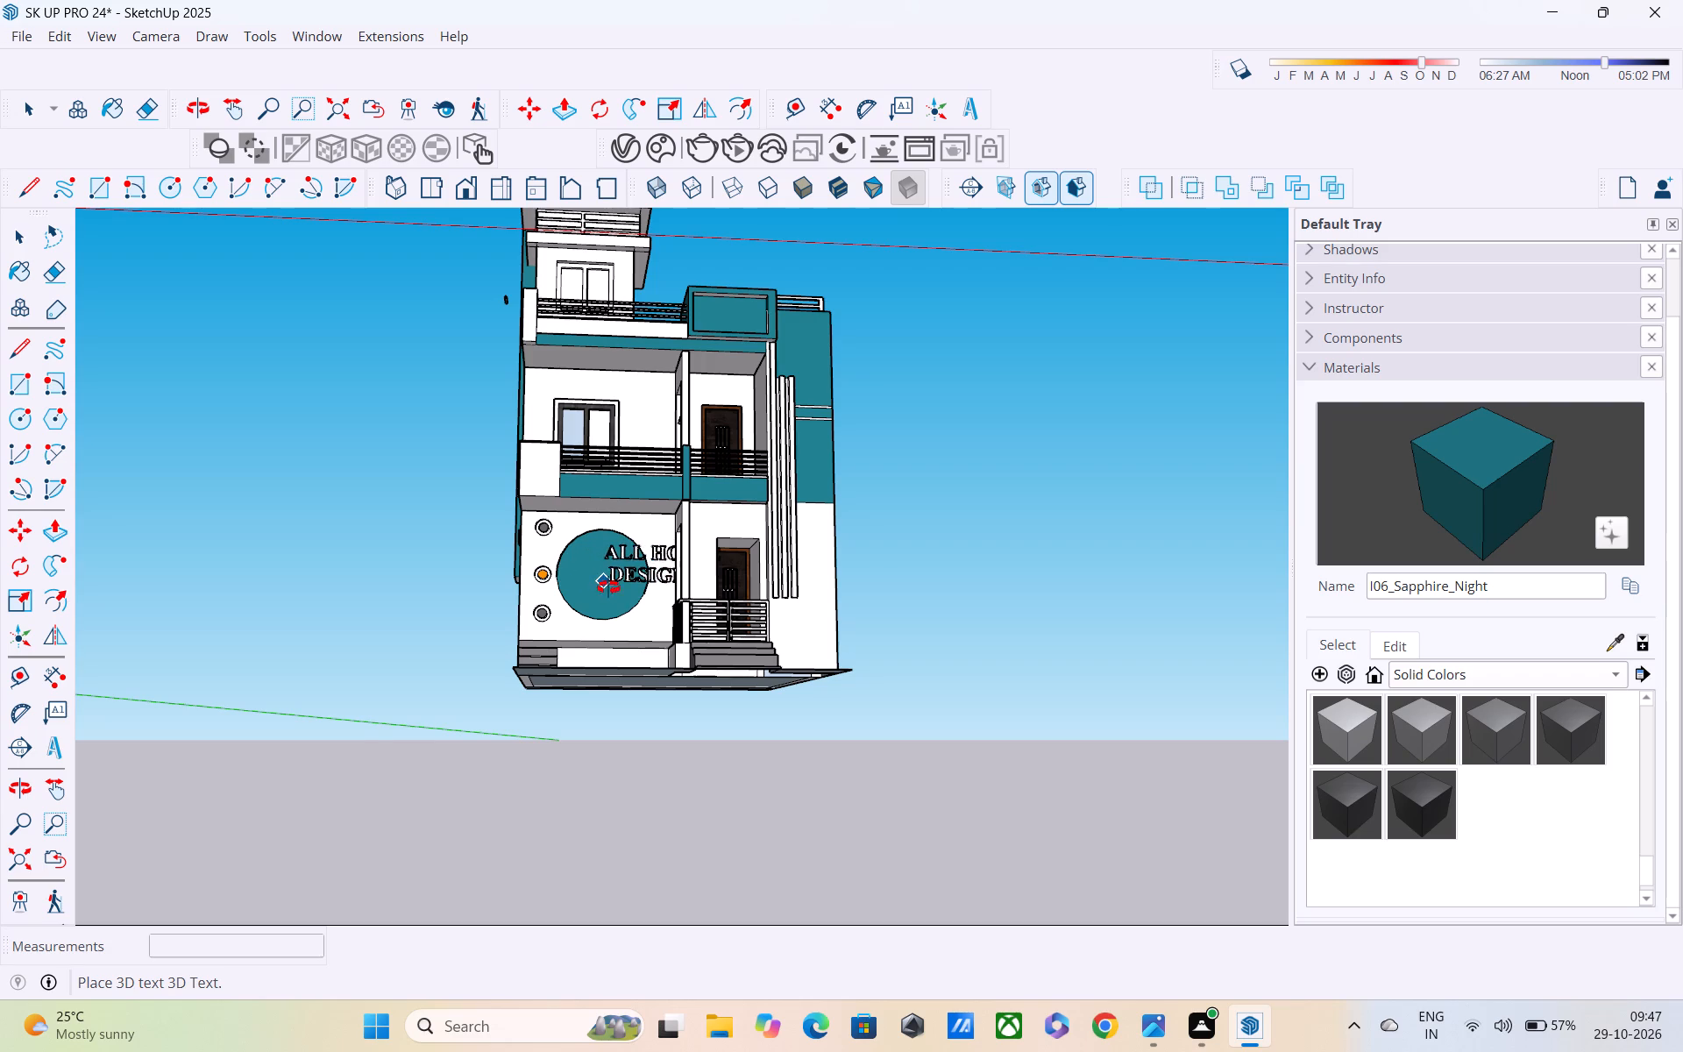
Place the "ALL HOUSE DESIGN" 3D text flat on the face of the large teal circle.
middle_drag(606, 584, 732, 742)
scroll(641, 681, up, 3)
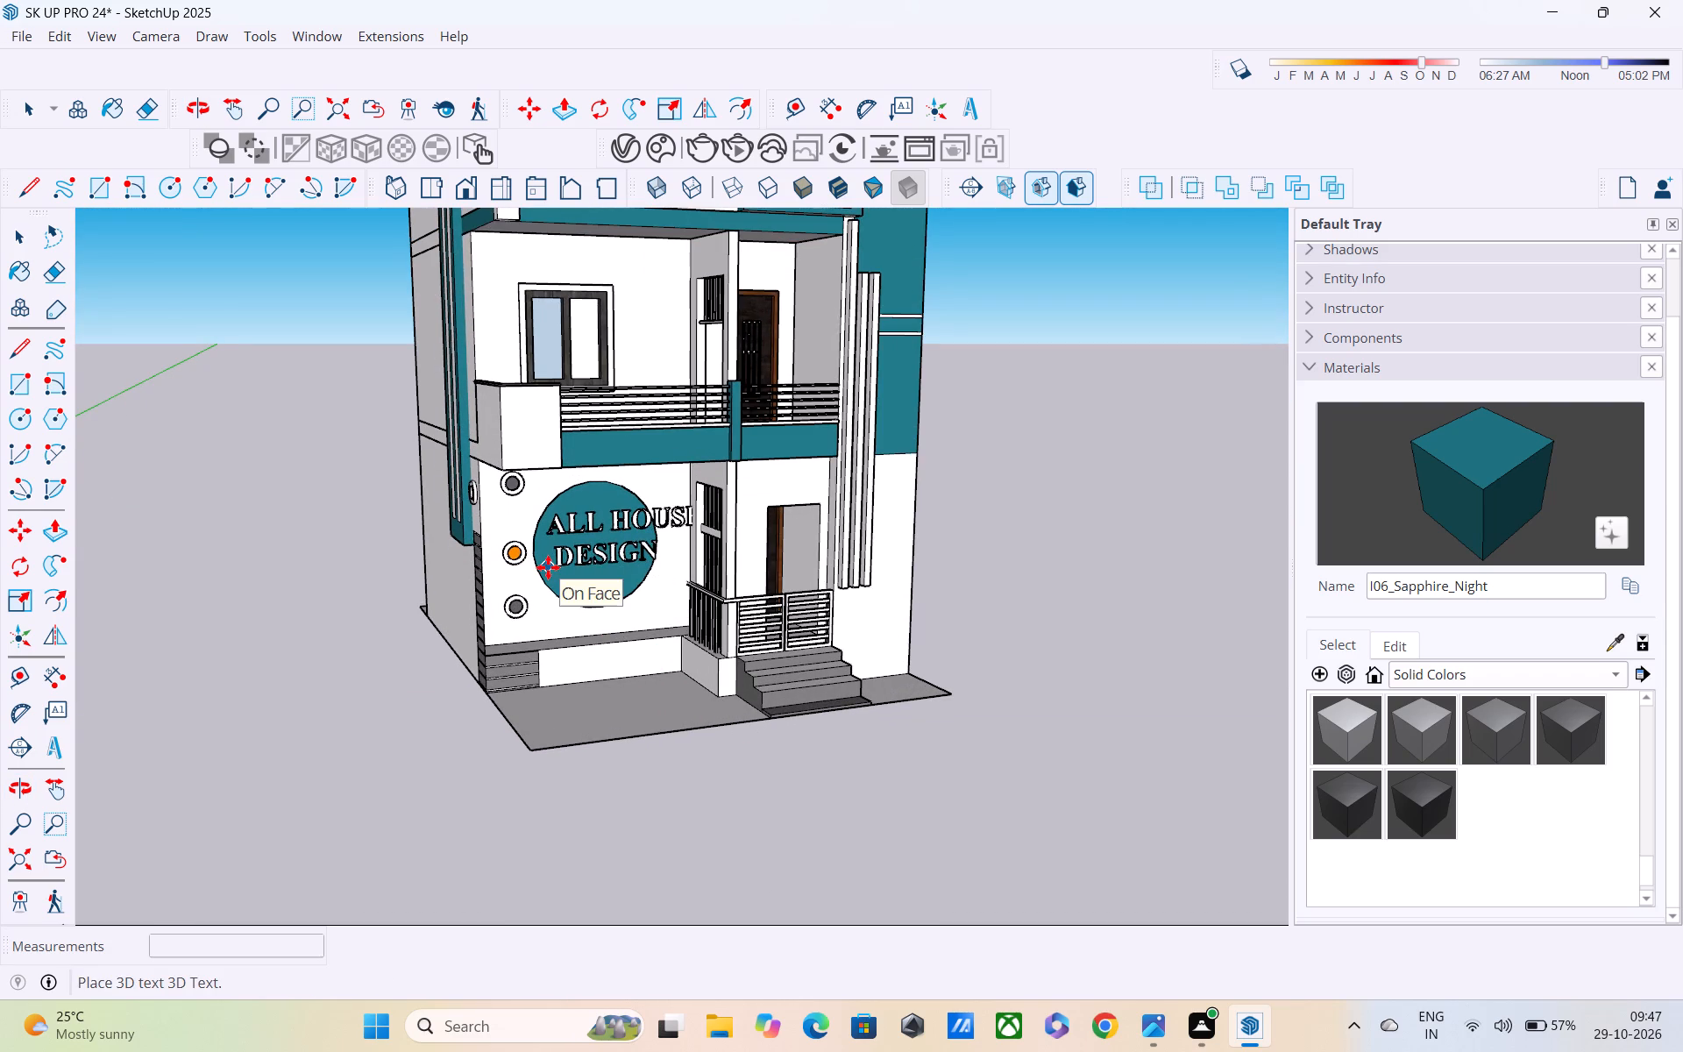
middle_drag(567, 590, 953, 496)
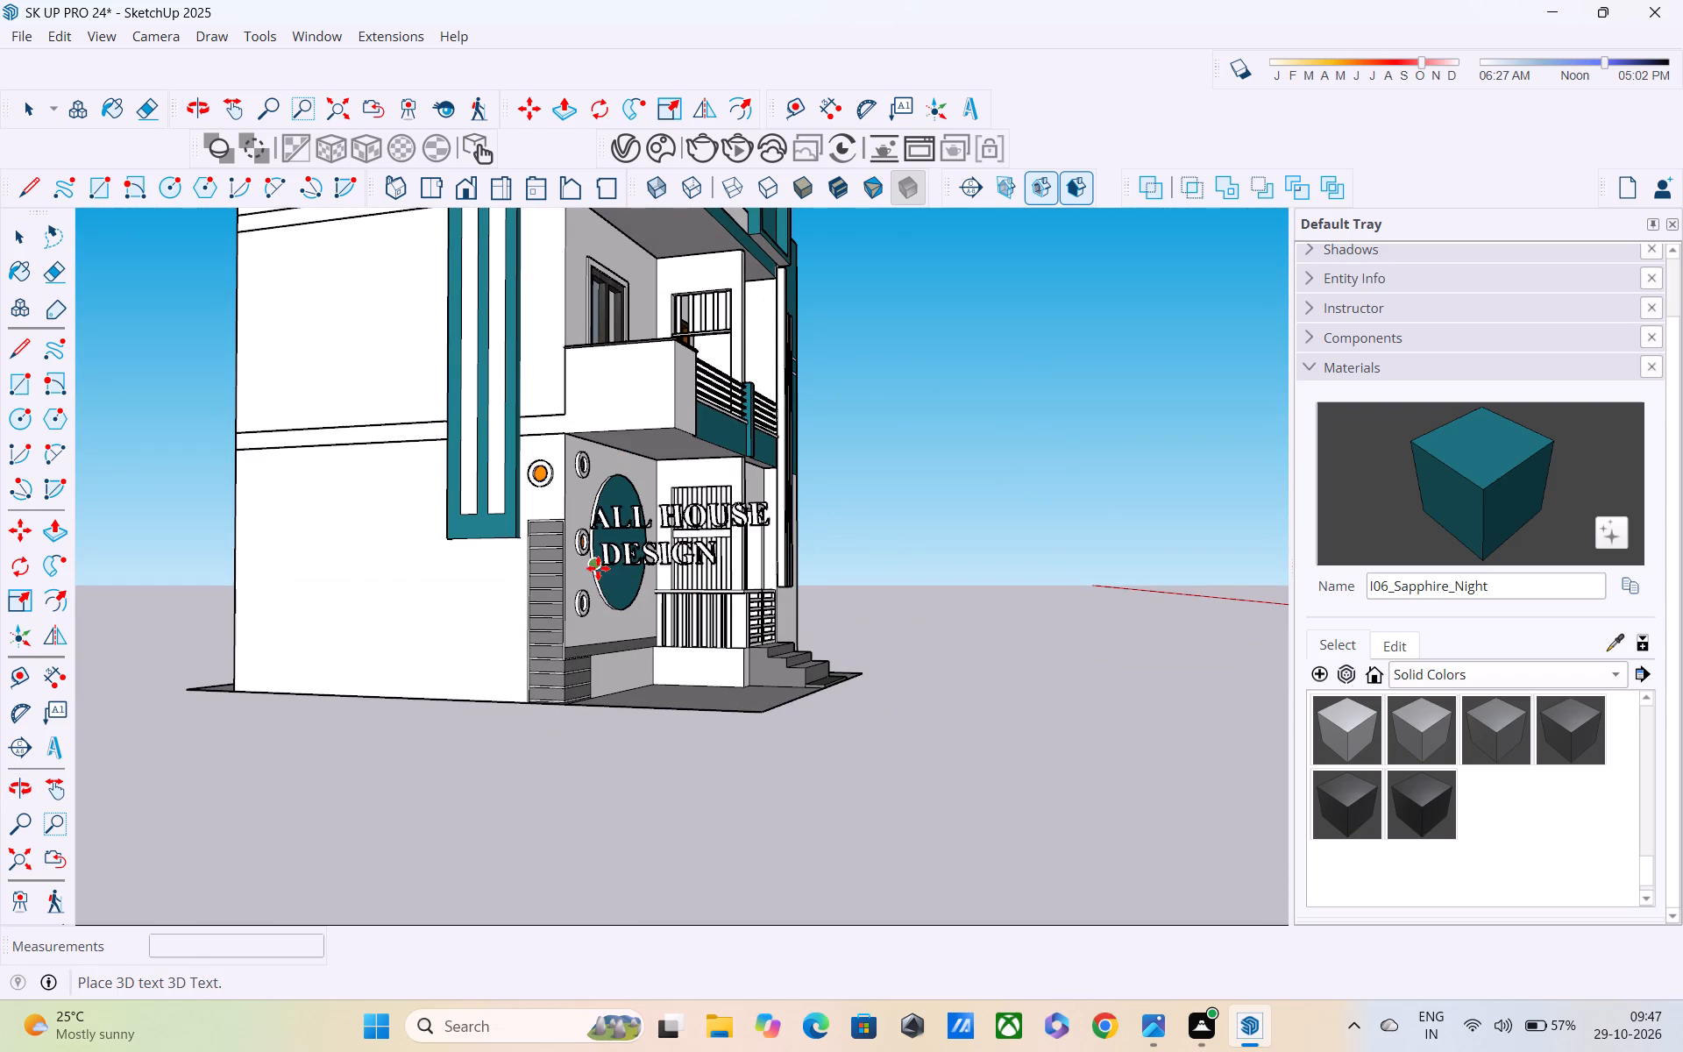
middle_drag(604, 571, 344, 660)
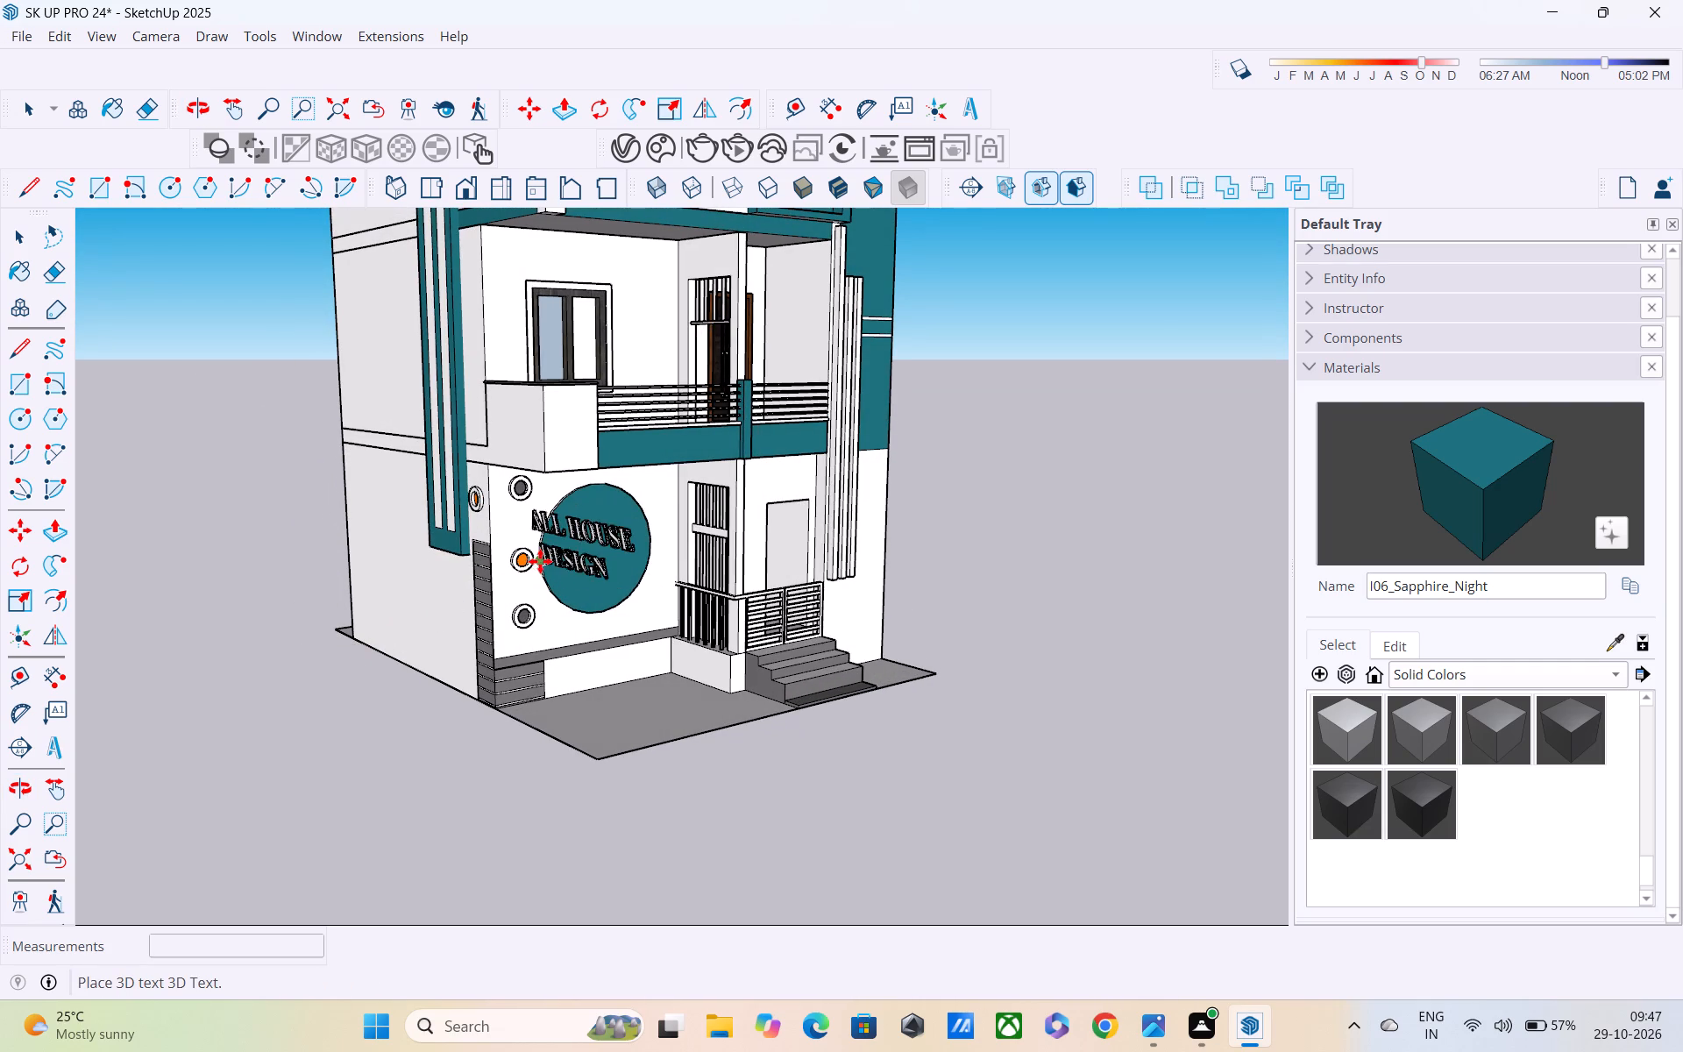
click(552, 573)
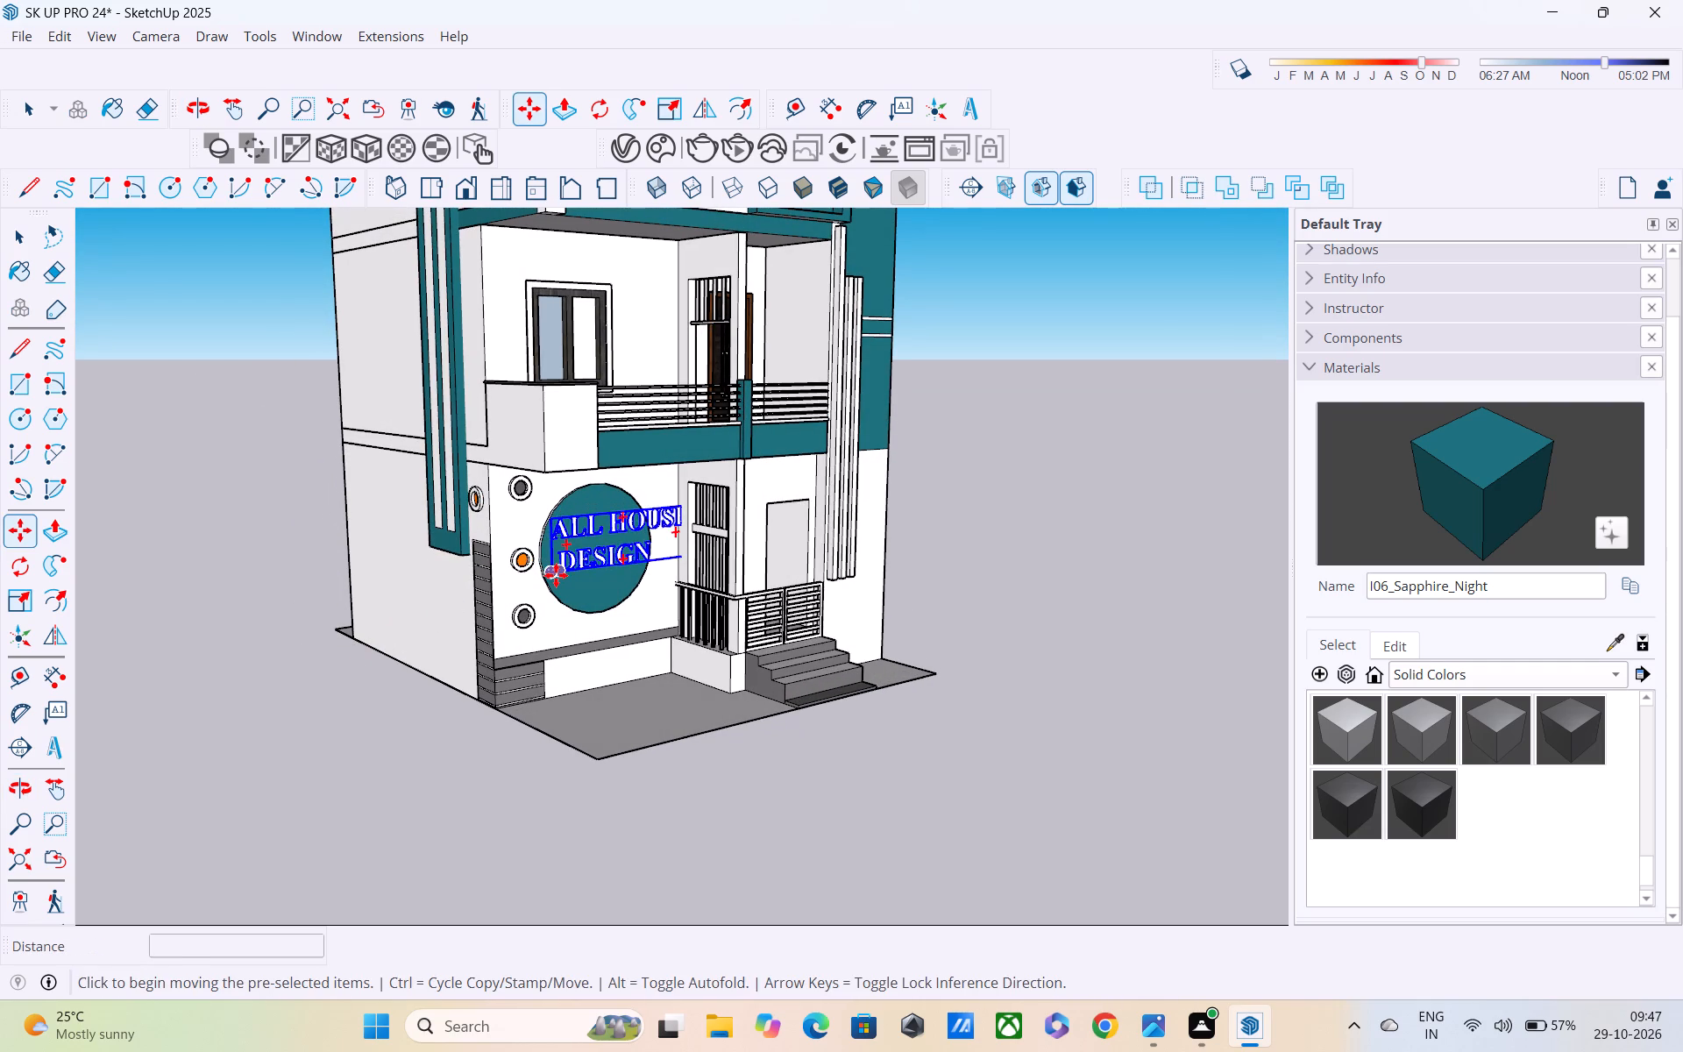
Scale the 3D text to about 0.85 of its width and about 11.31 times its depth.
key(s)
scroll(557, 579, up, 2)
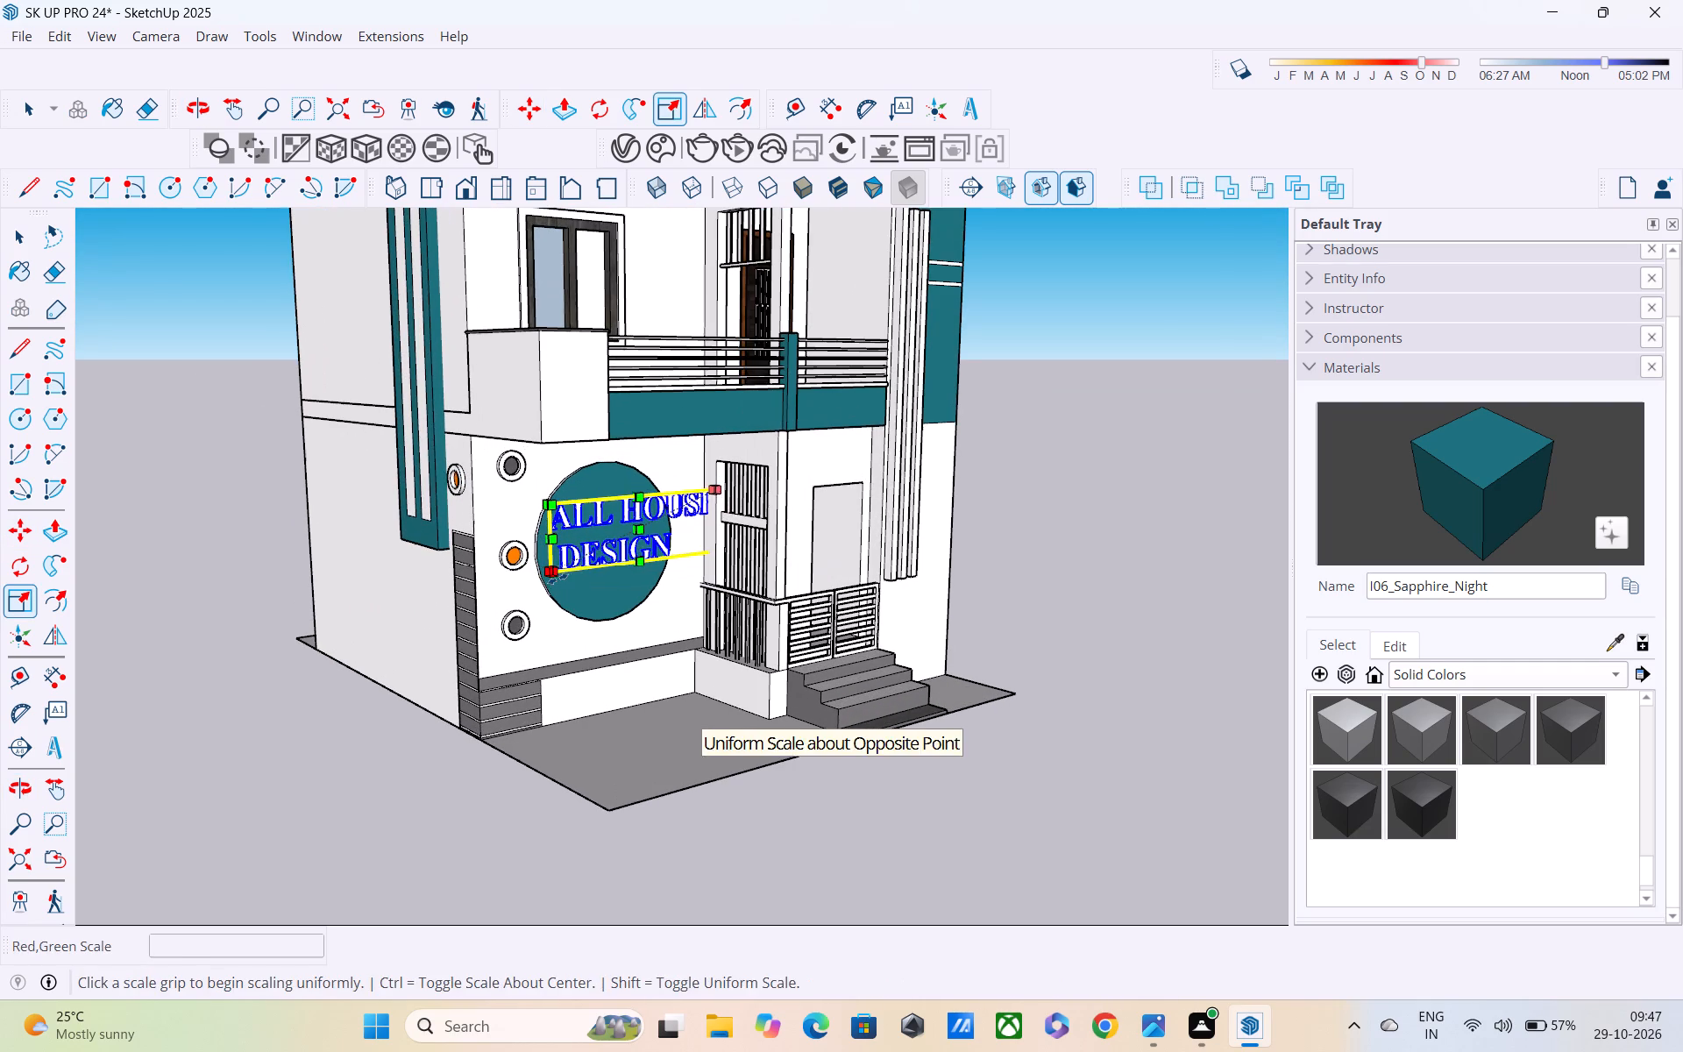
click(555, 543)
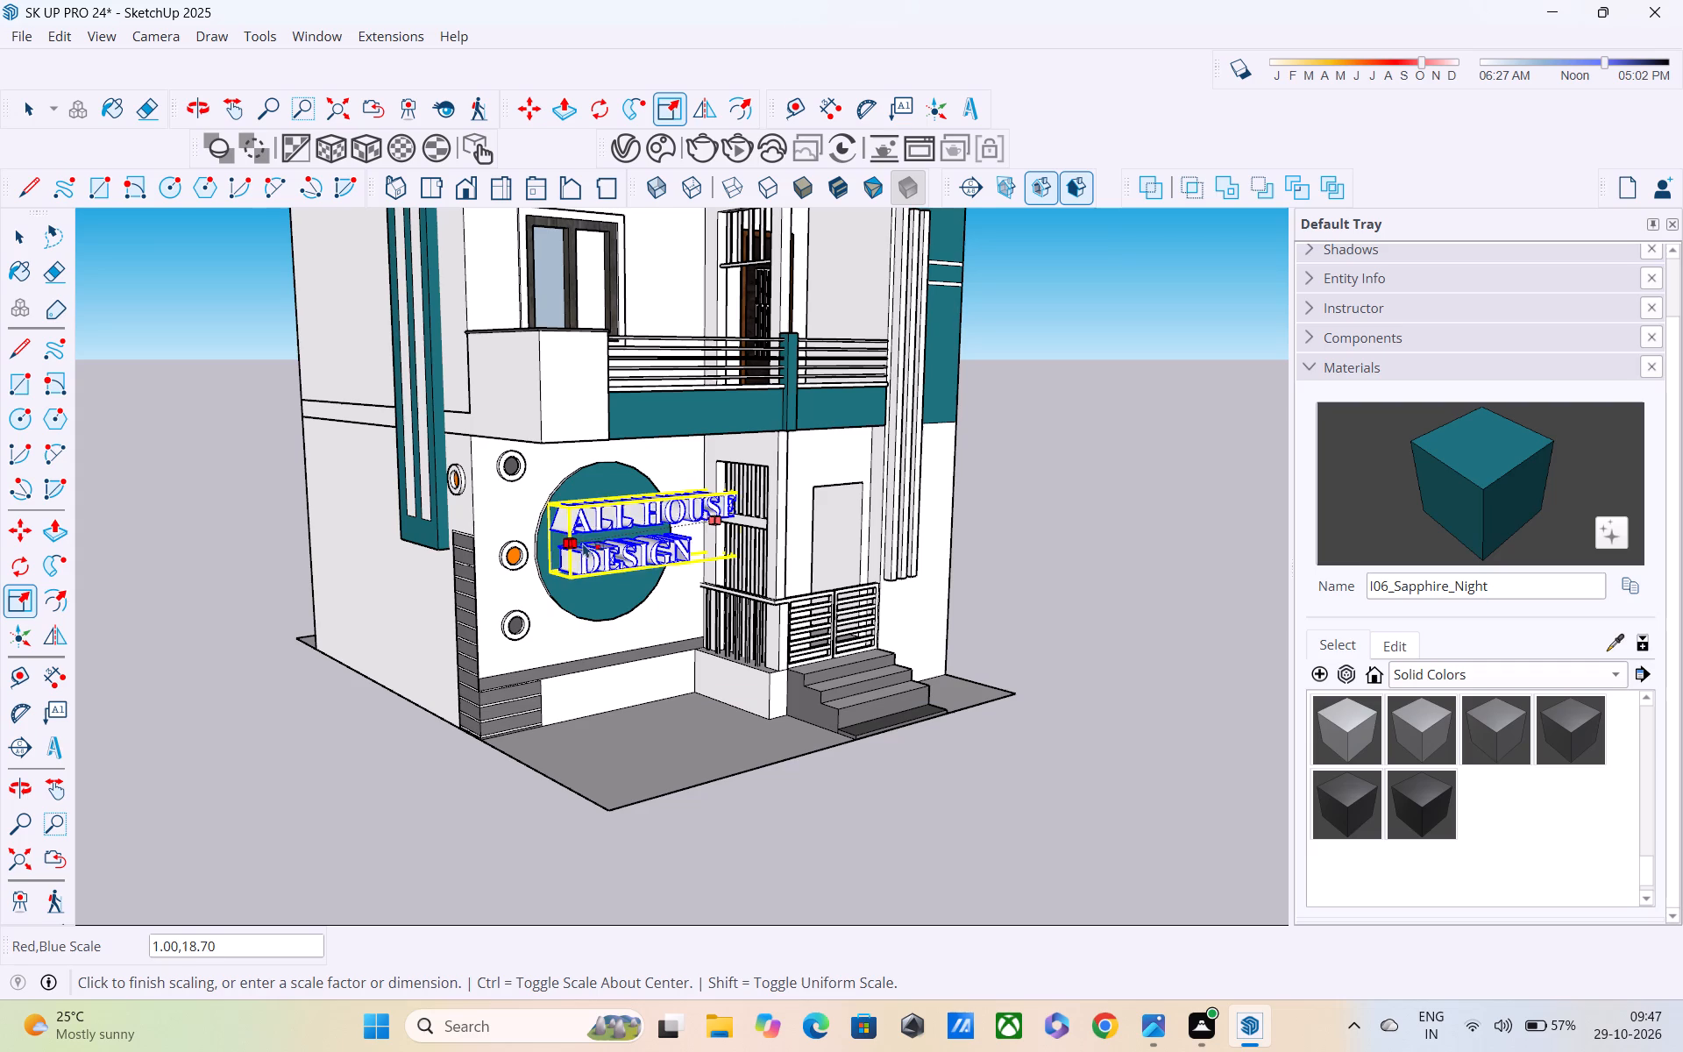
click(591, 539)
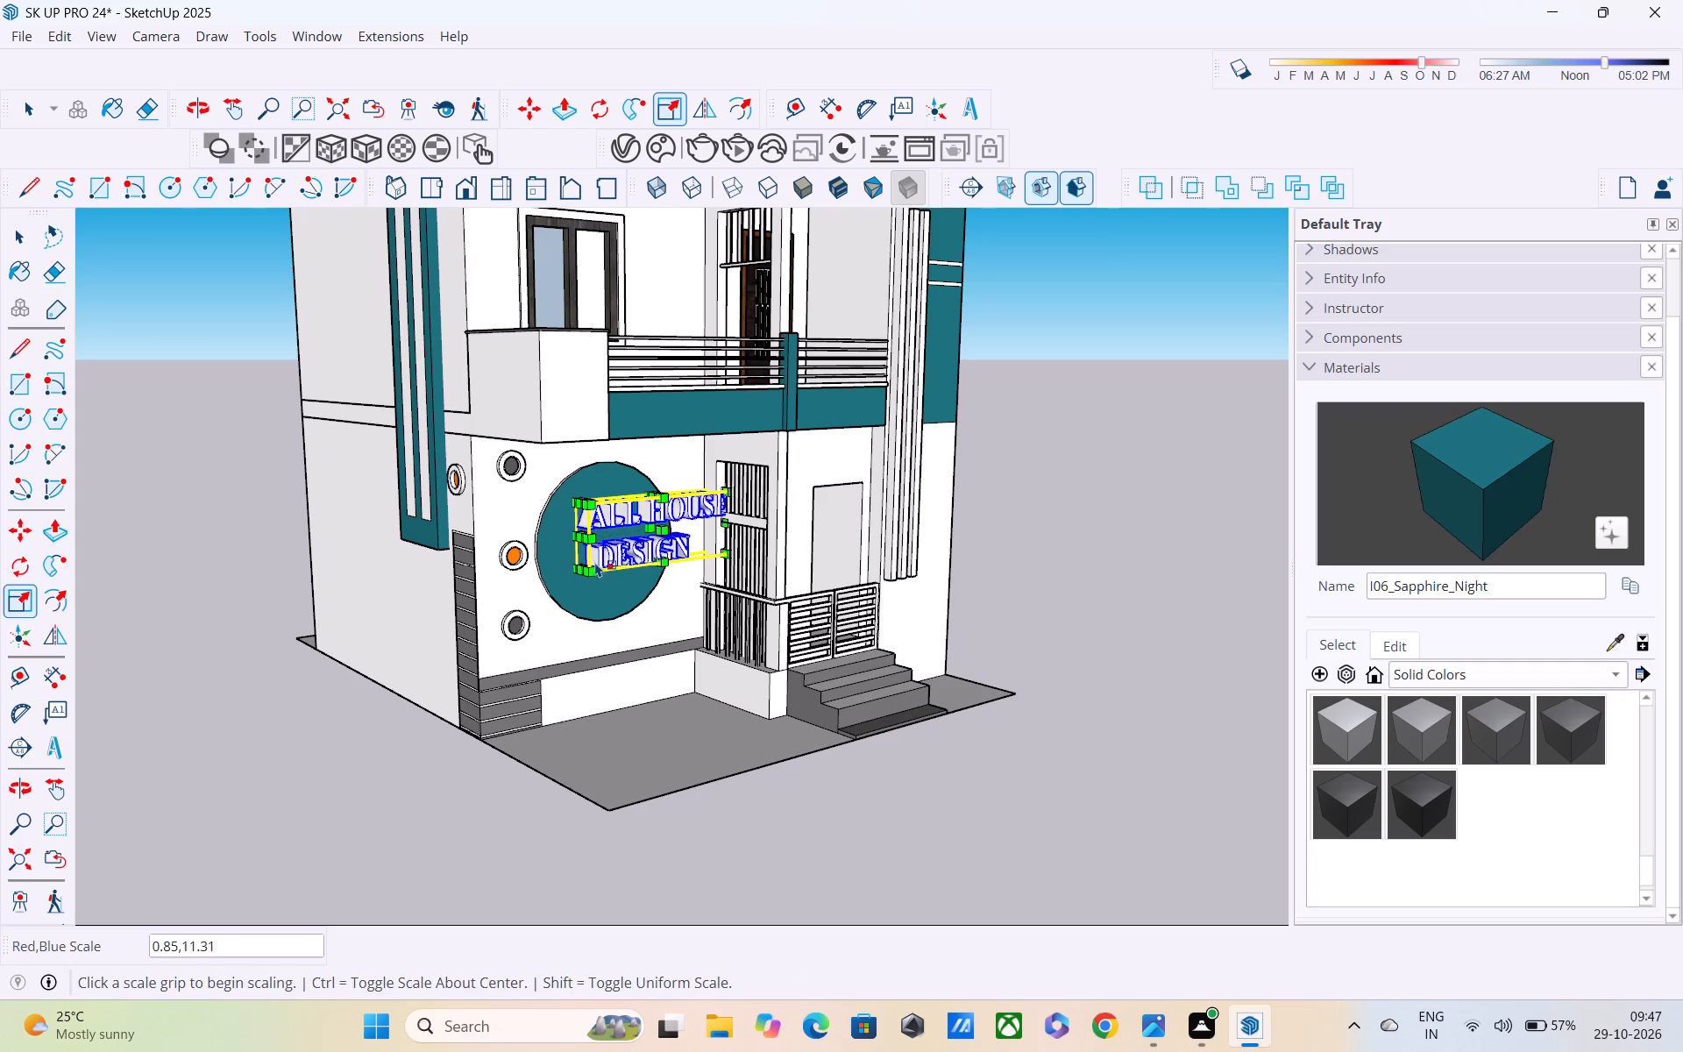
Move the 3D text about 1' 9 1/2" across the circle towards the ring details.
key(m)
click(595, 565)
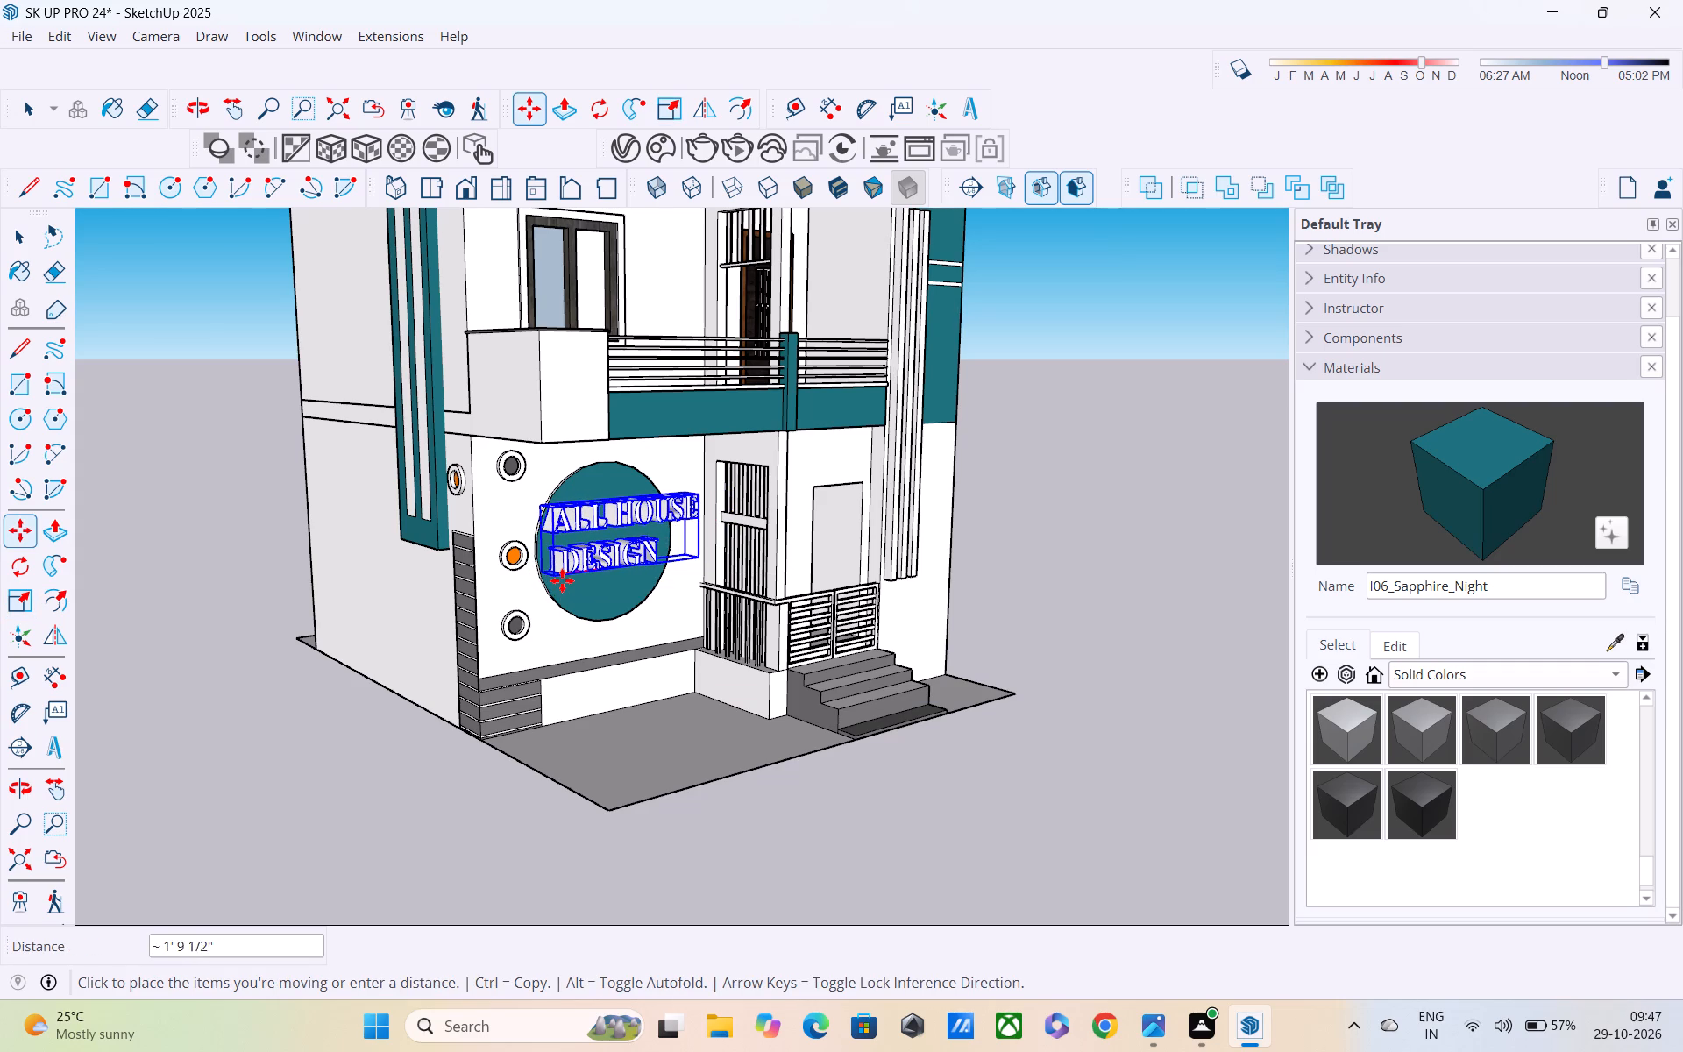
click(562, 580)
Scale the 3D text to about 0.76 of its width and reduce its depth off the circle face.
key(s)
scroll(548, 551, up, 3)
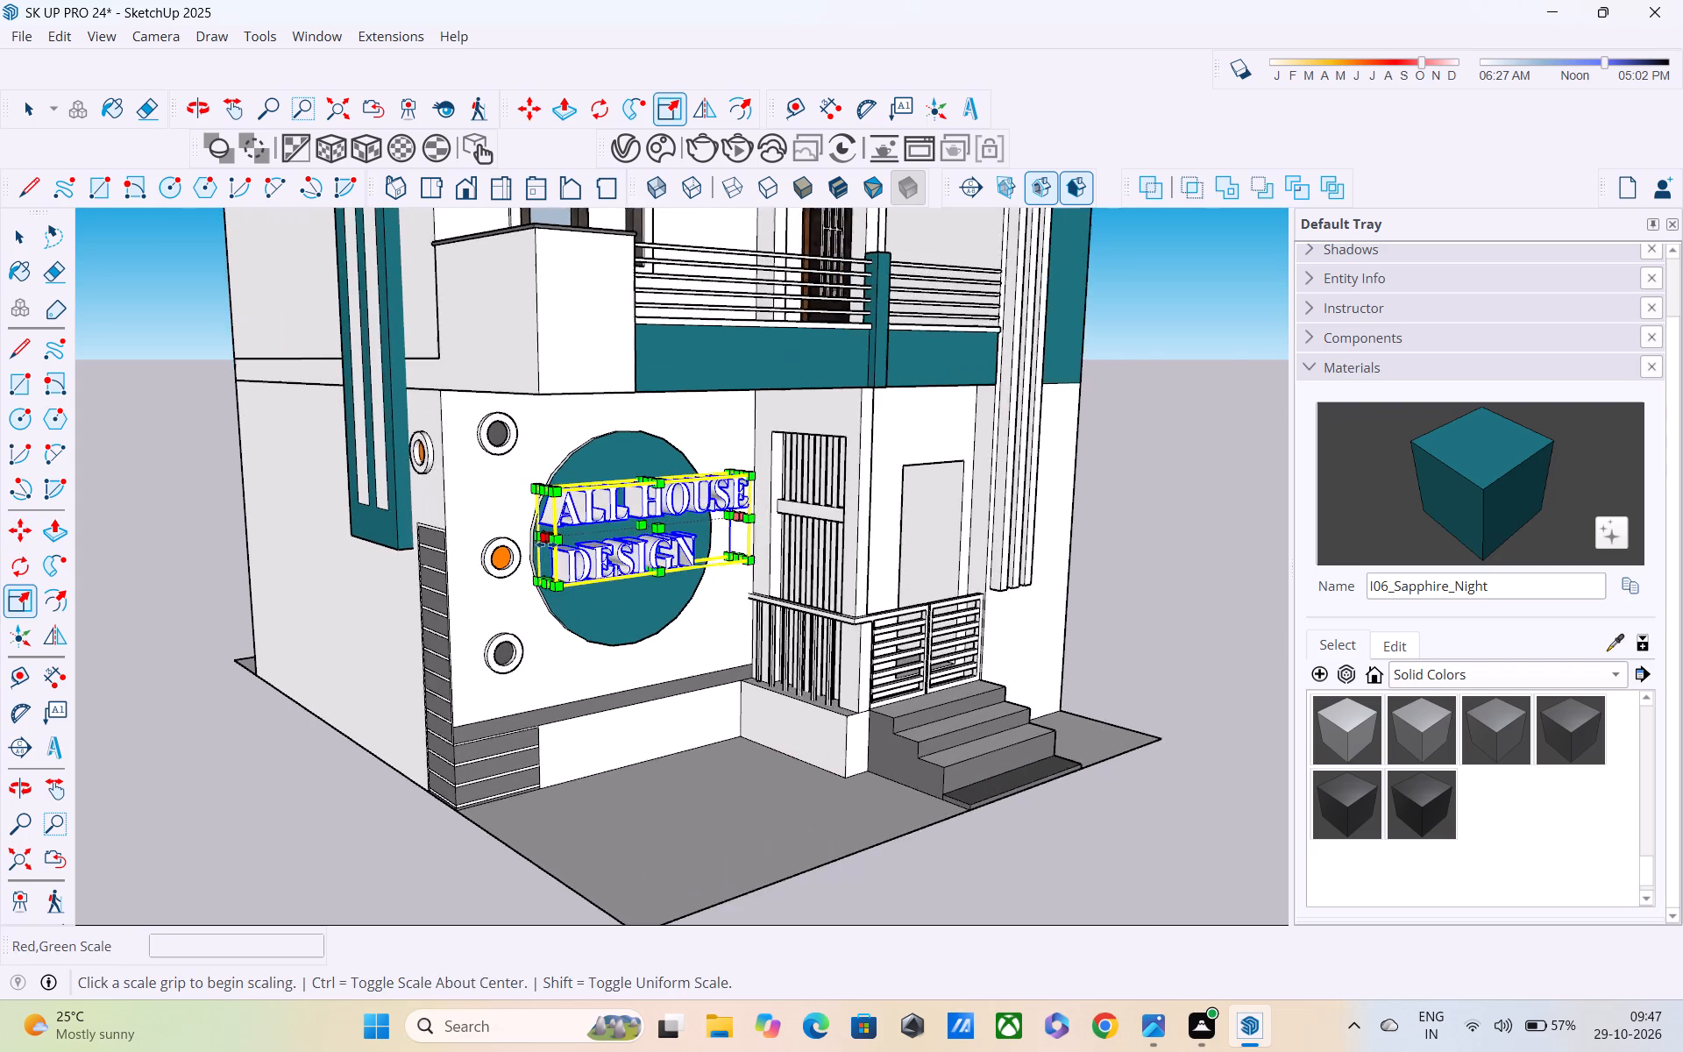
scroll(546, 544, up, 3)
click(546, 544)
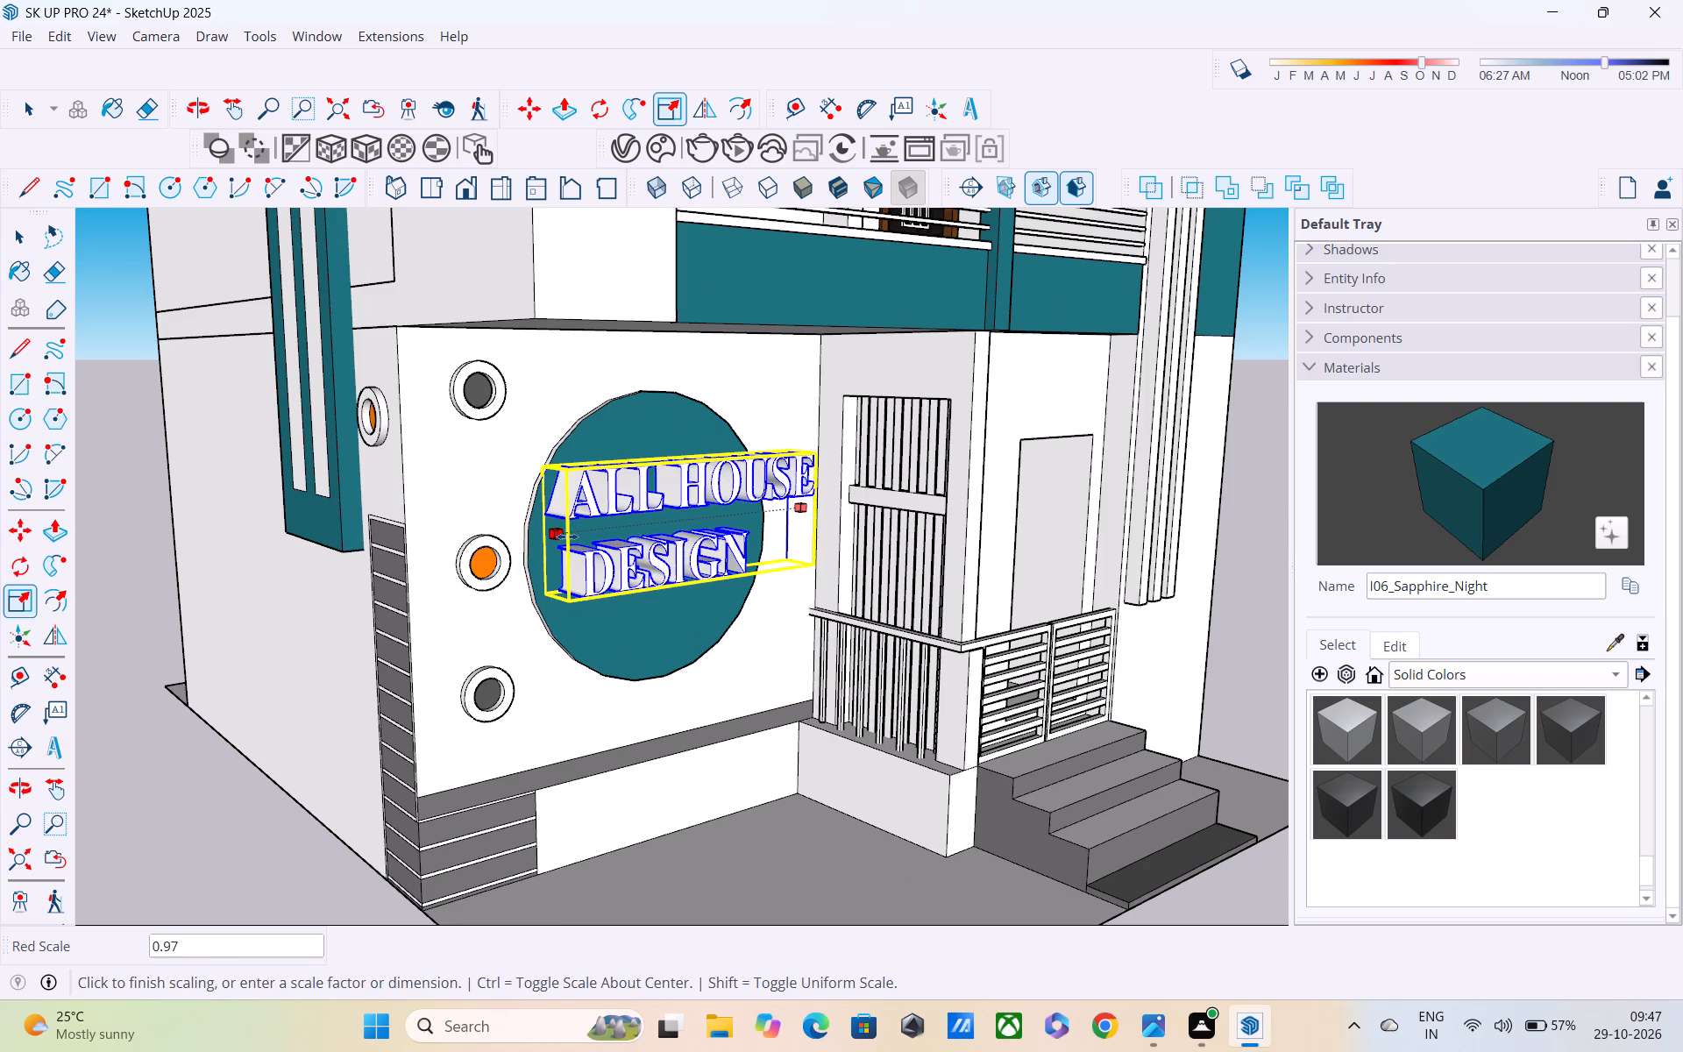
click(614, 527)
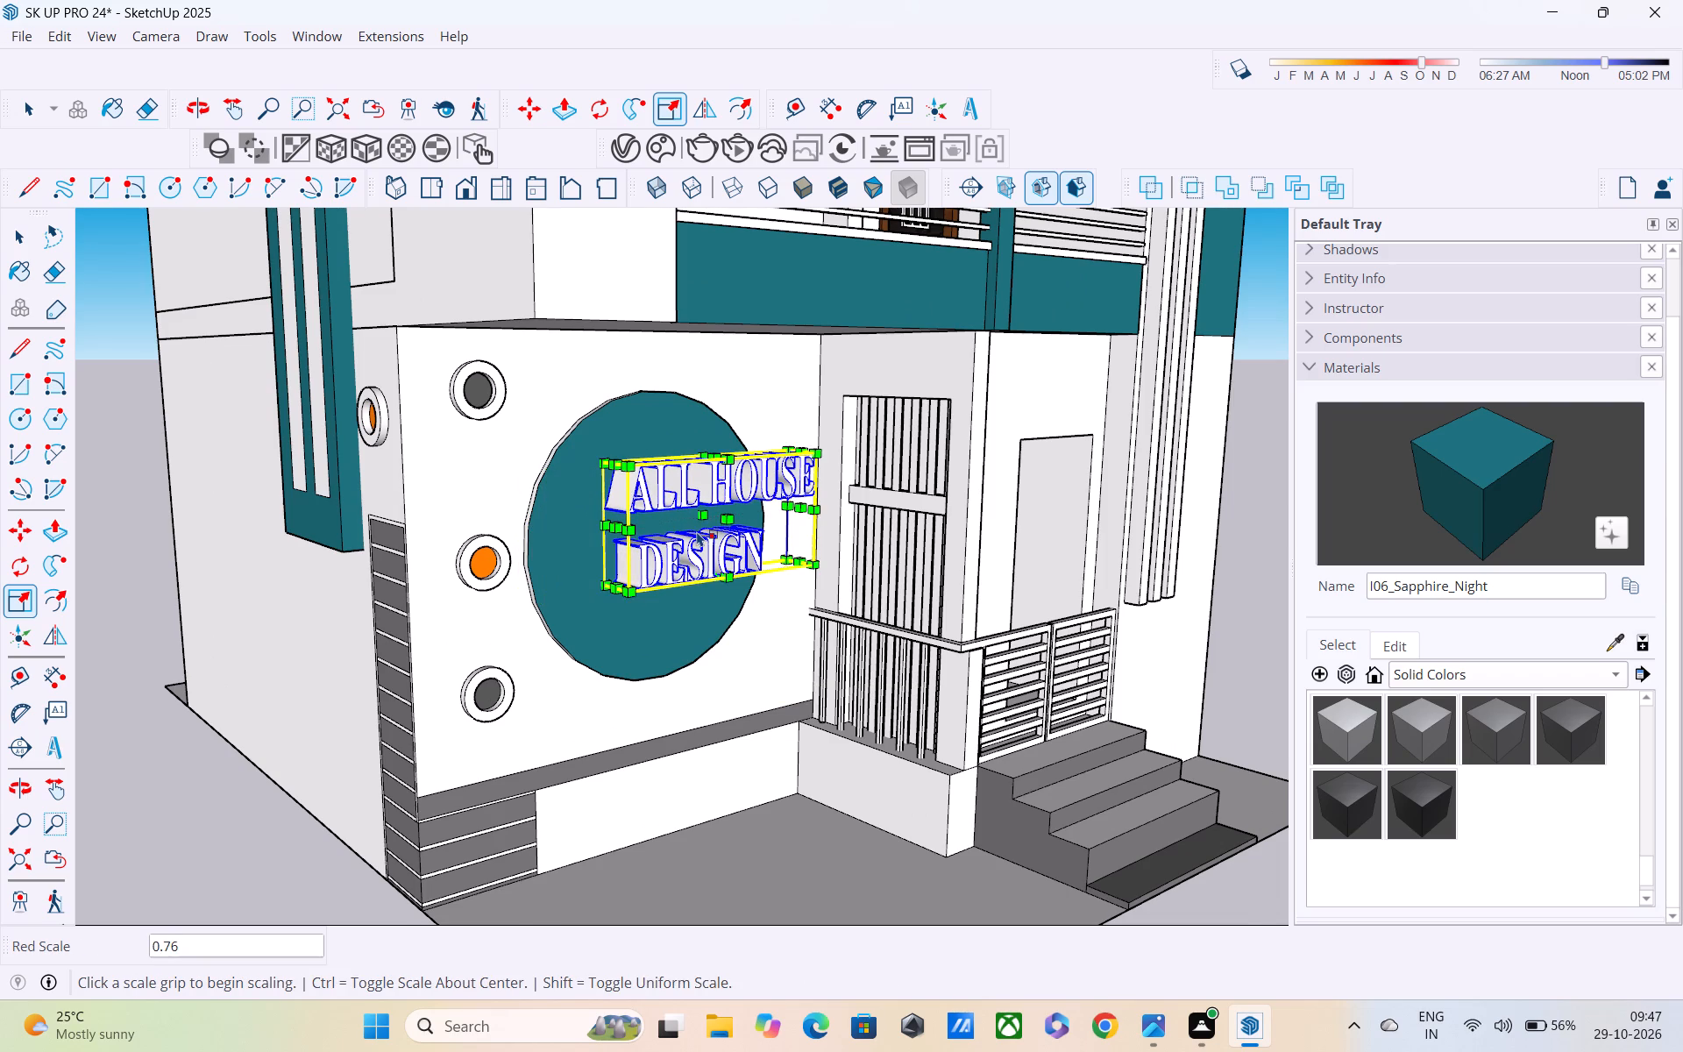
scroll(697, 531, up, 1)
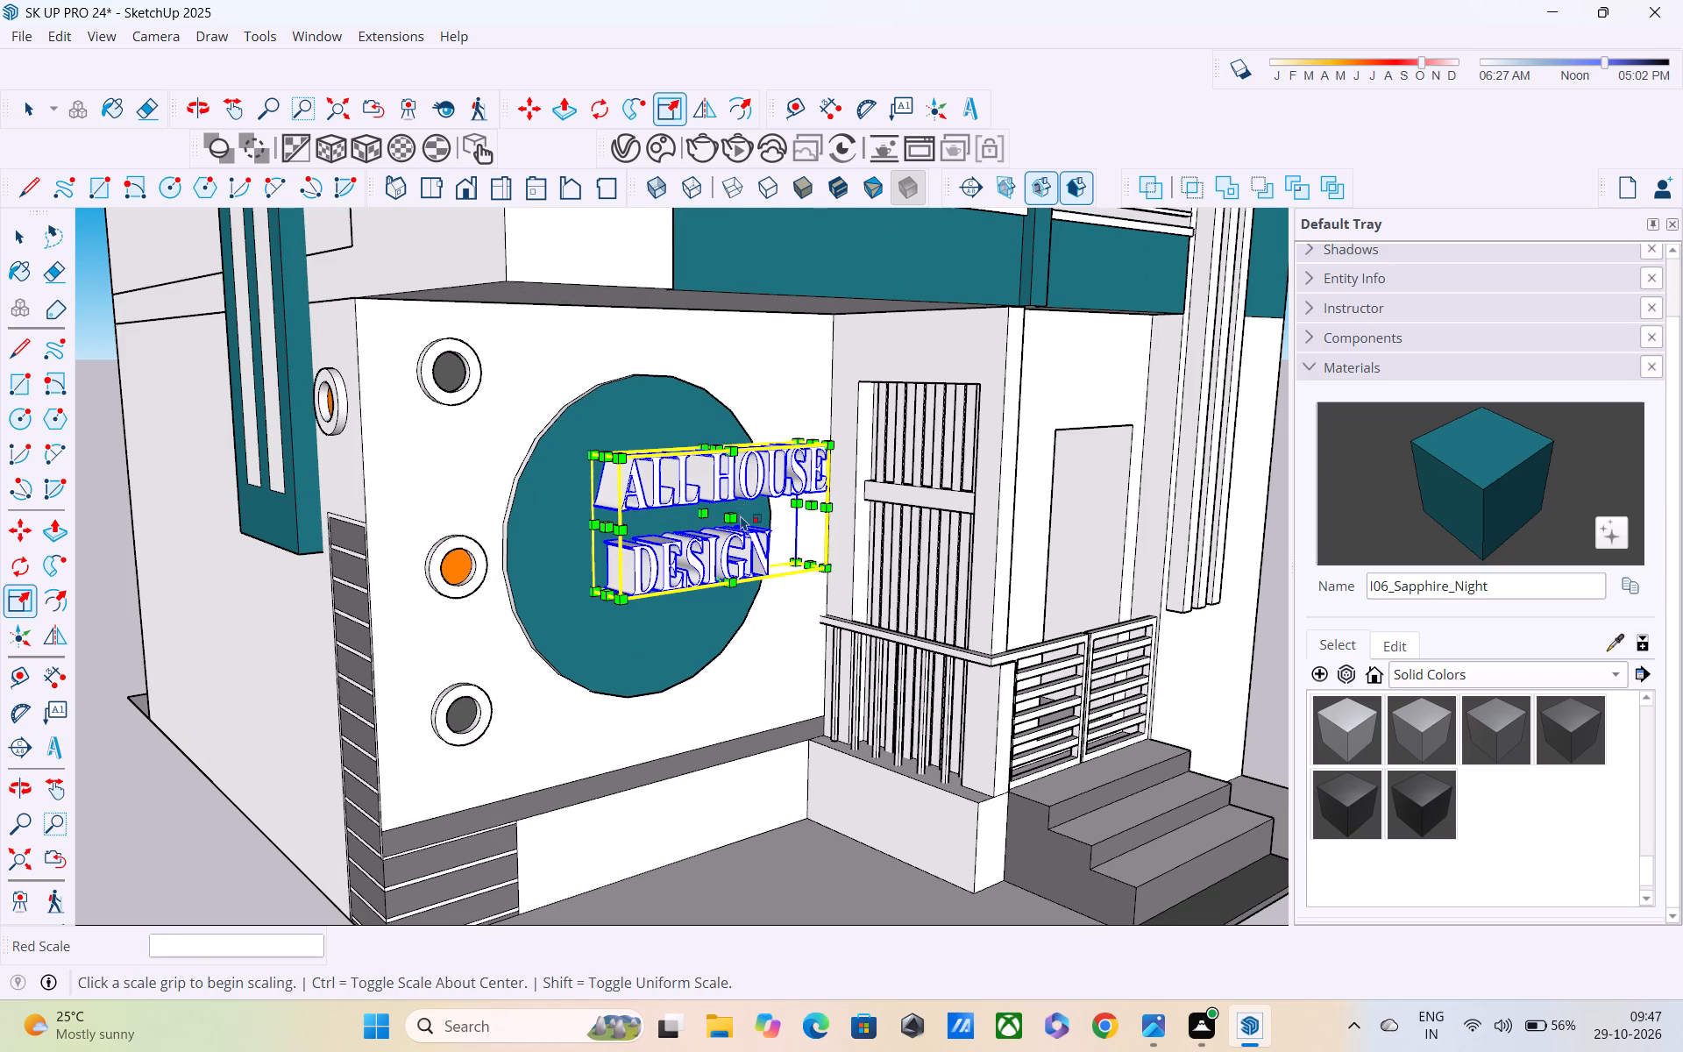
click(739, 515)
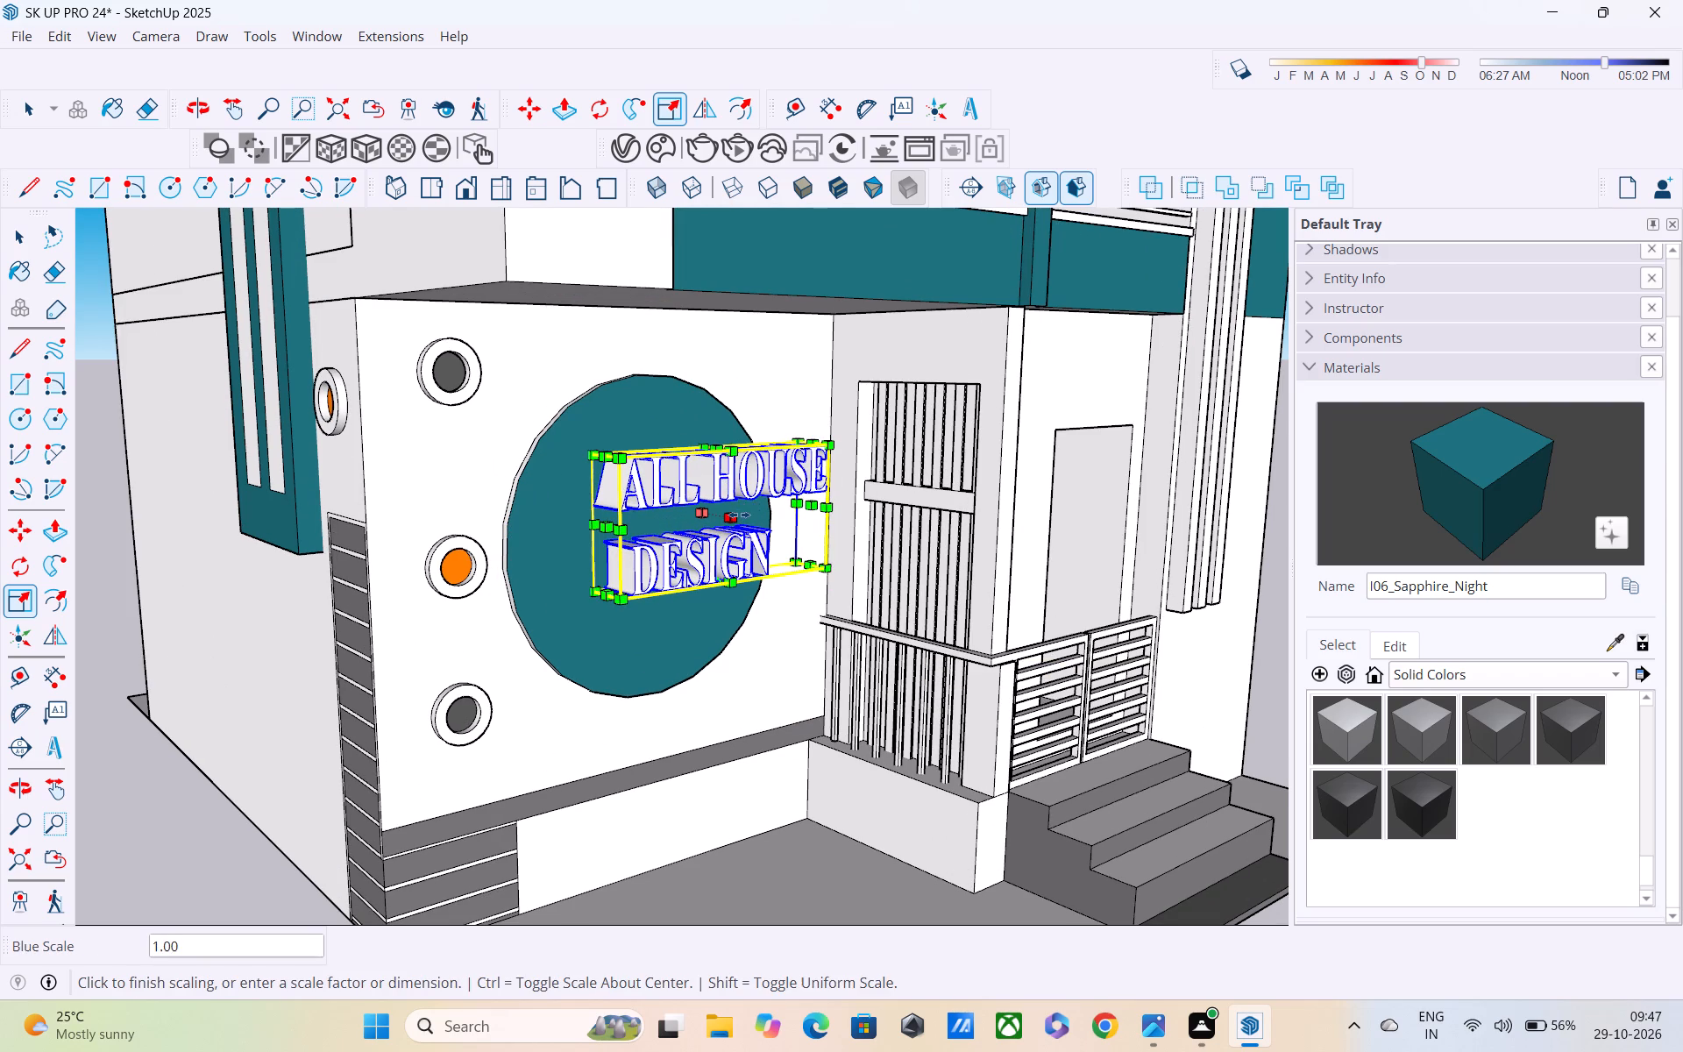
click(714, 503)
Narrow the 3D text further from its entrance-side end so it fits inside the teal circle.
middle_drag(795, 510, 779, 501)
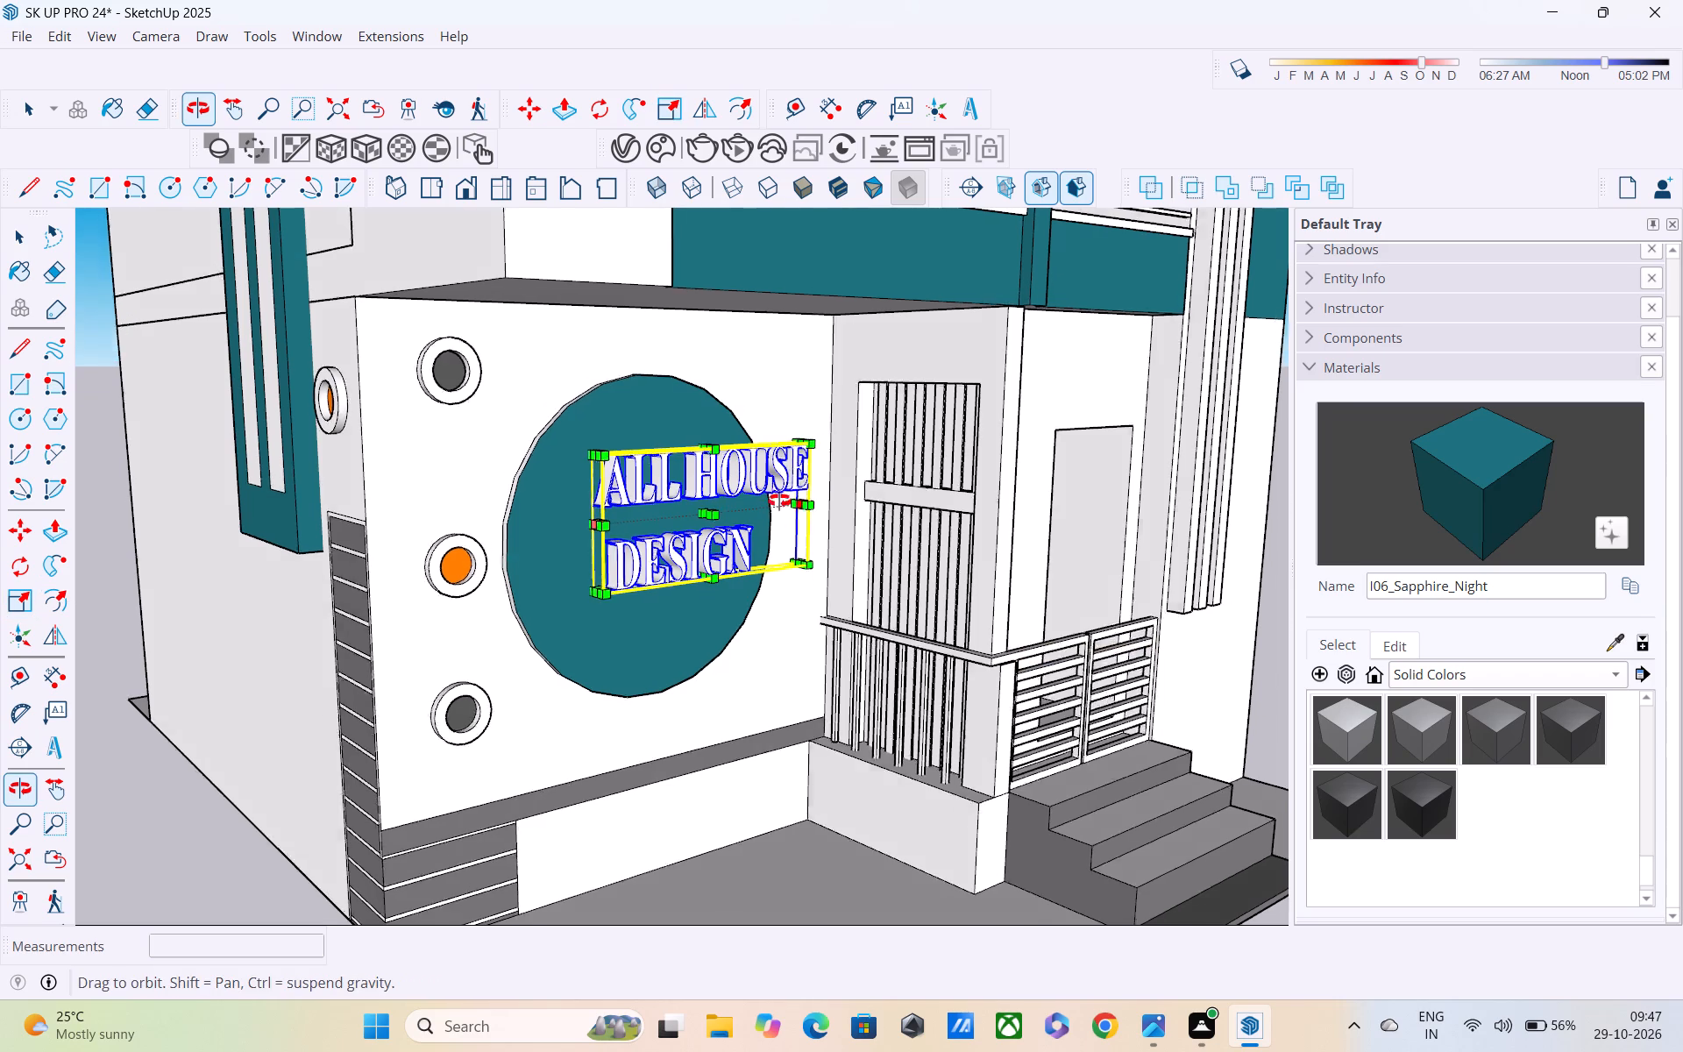
middle_drag(779, 501, 529, 478)
scroll(786, 503, up, 2)
middle_drag(806, 511, 937, 515)
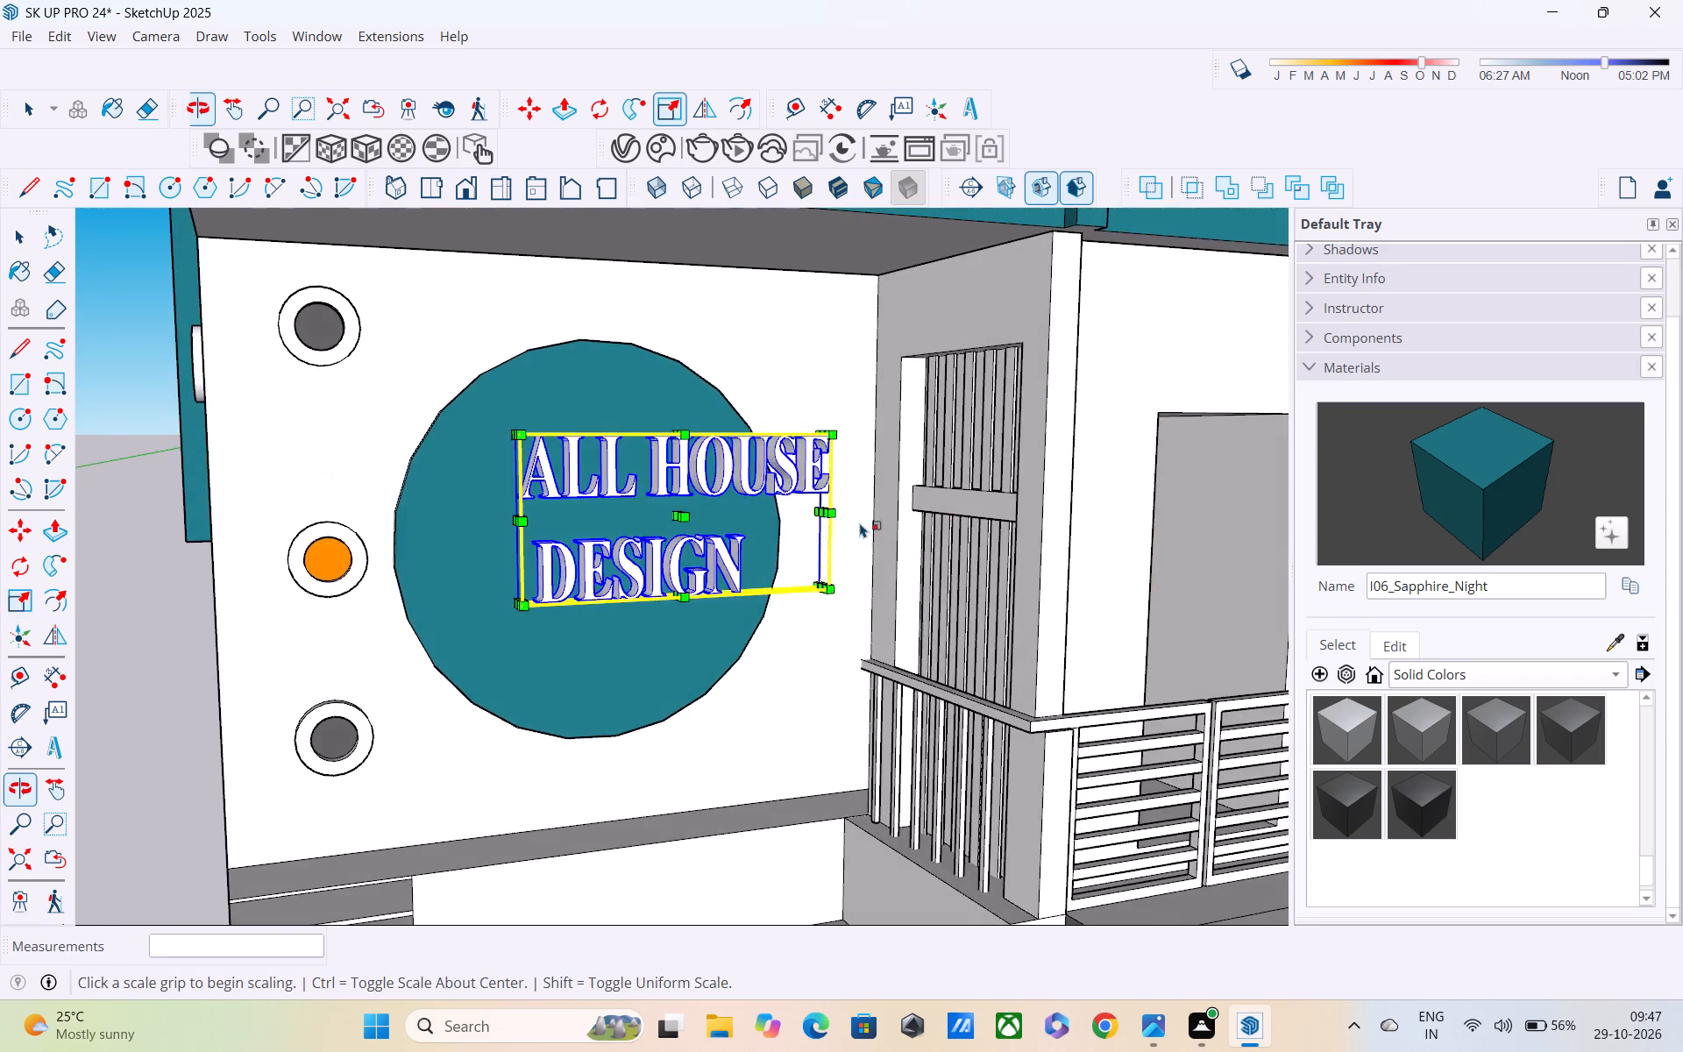
scroll(847, 521, up, 7)
middle_drag(814, 488, 922, 504)
scroll(848, 548, up, 3)
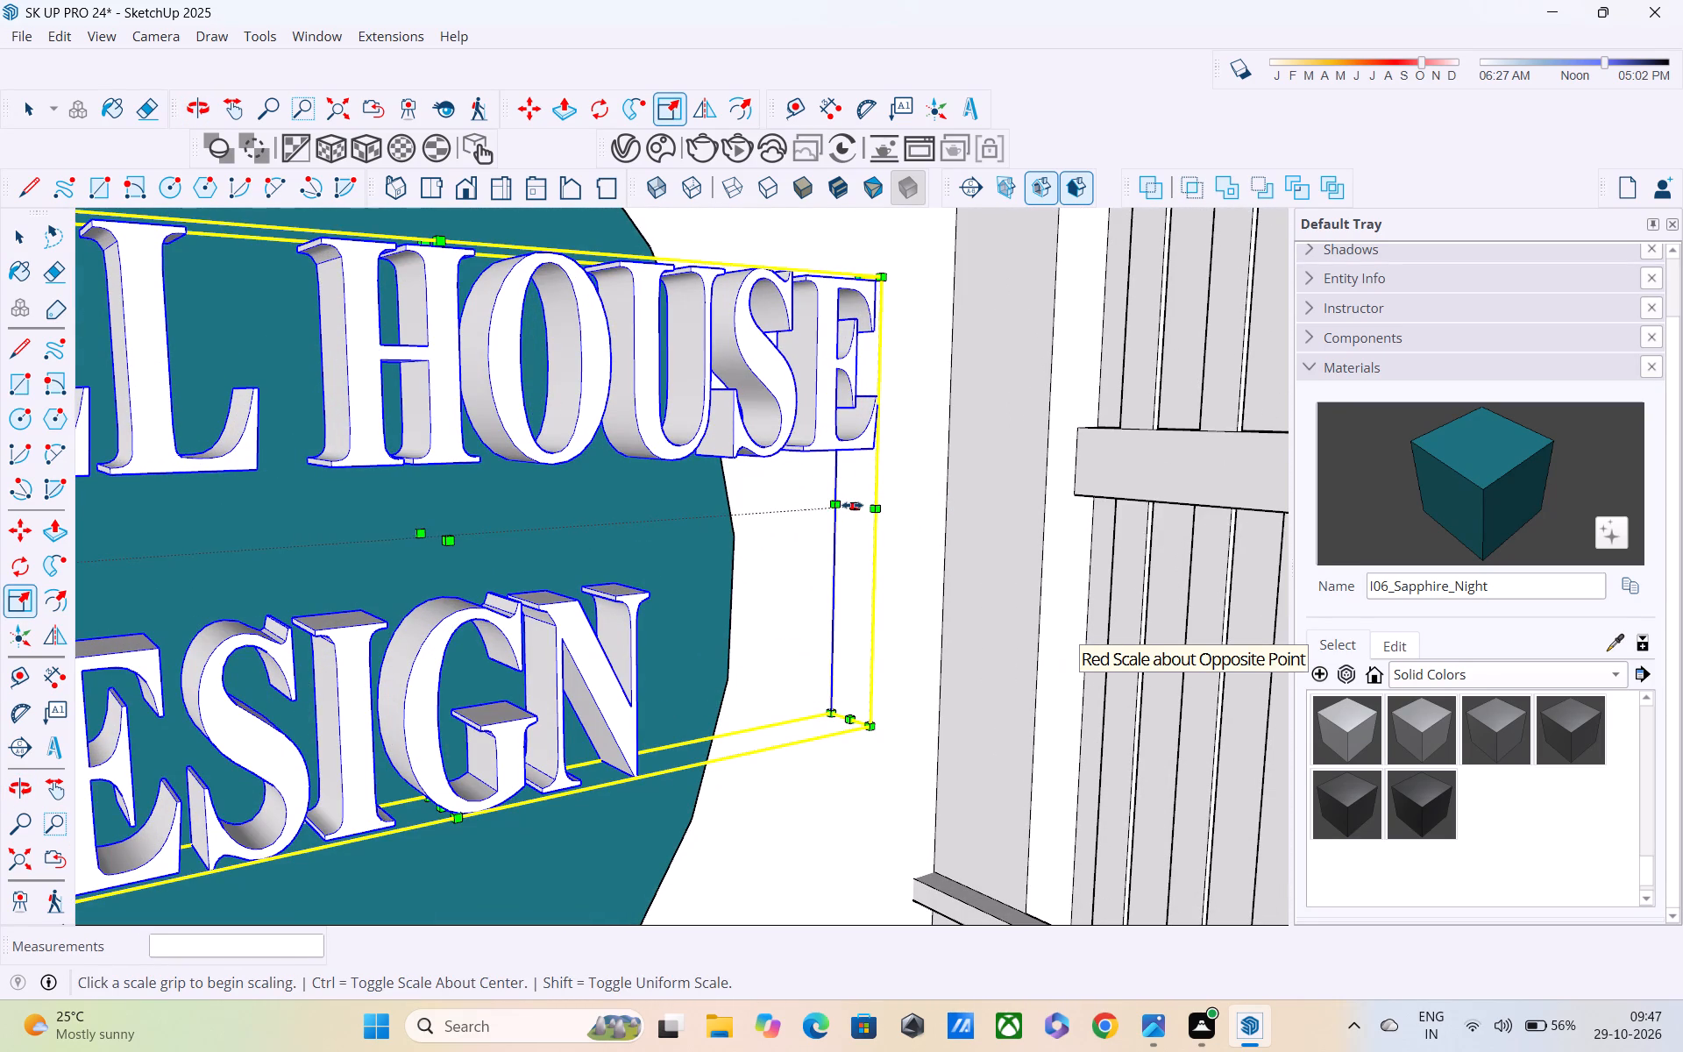
click(852, 505)
click(709, 578)
Move the 3D text about 8 1/2" down and slightly towards the ring details to centre it on the circle.
scroll(671, 565, down, 2)
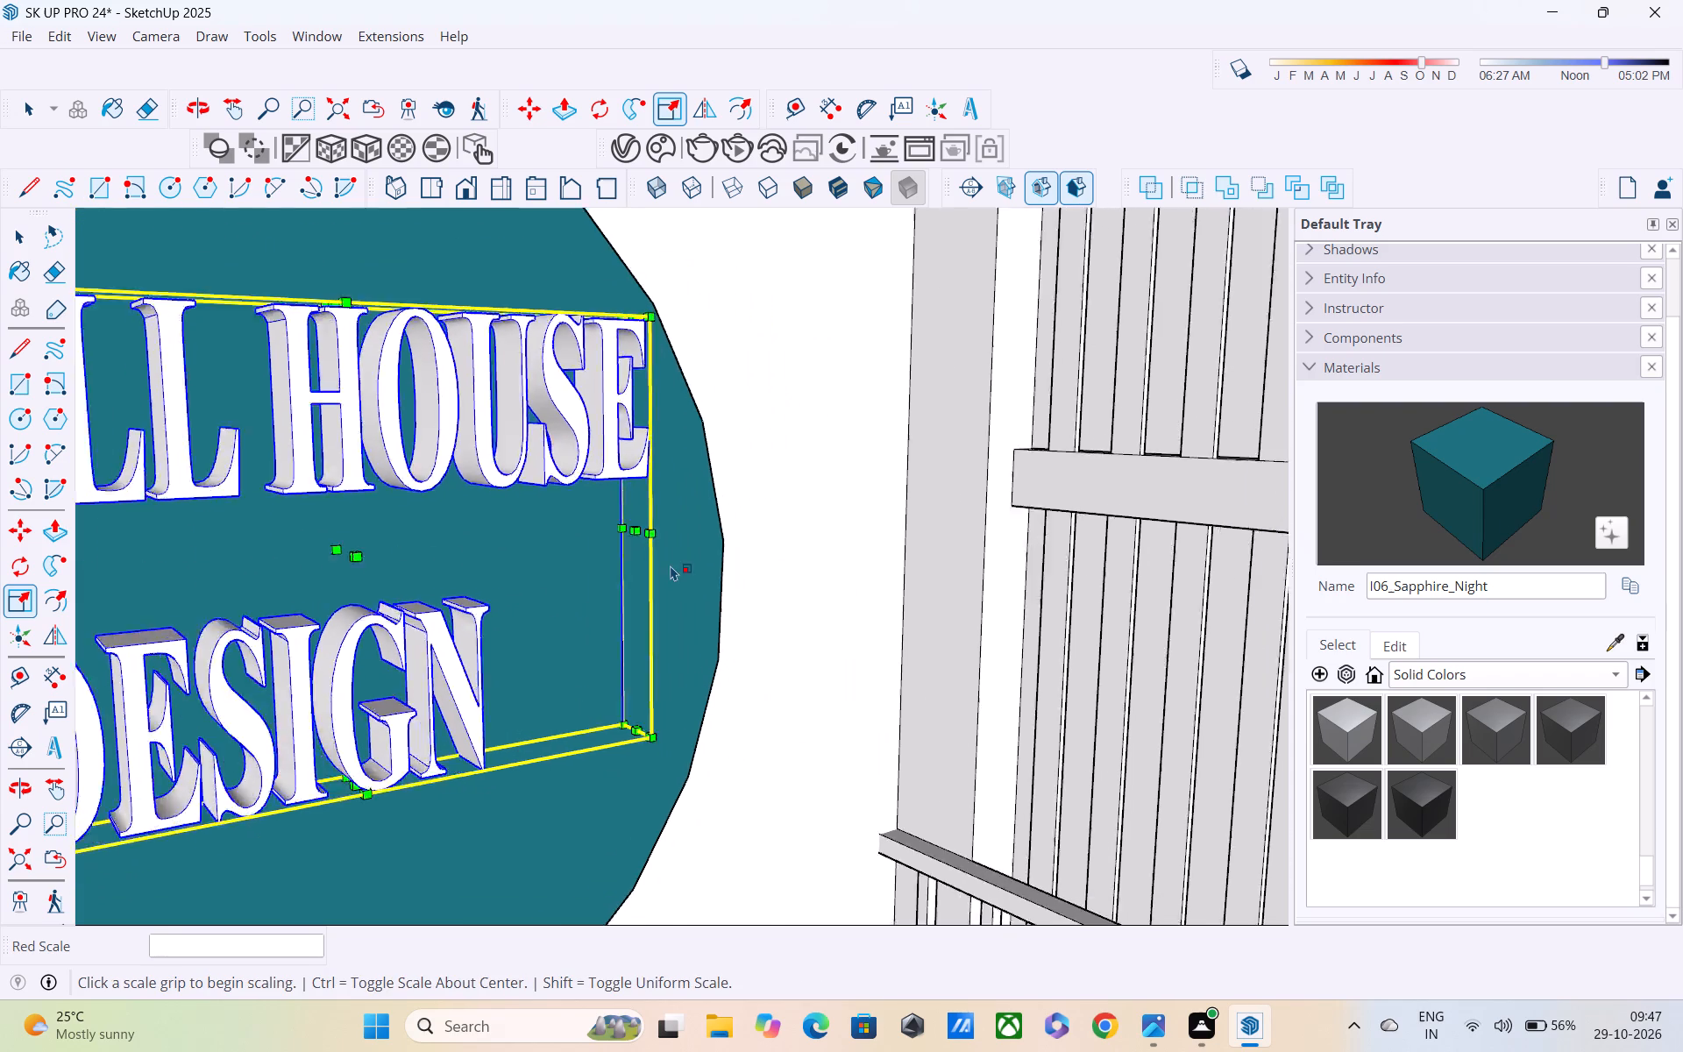
scroll(671, 565, down, 8)
middle_drag(685, 586, 891, 558)
key(m)
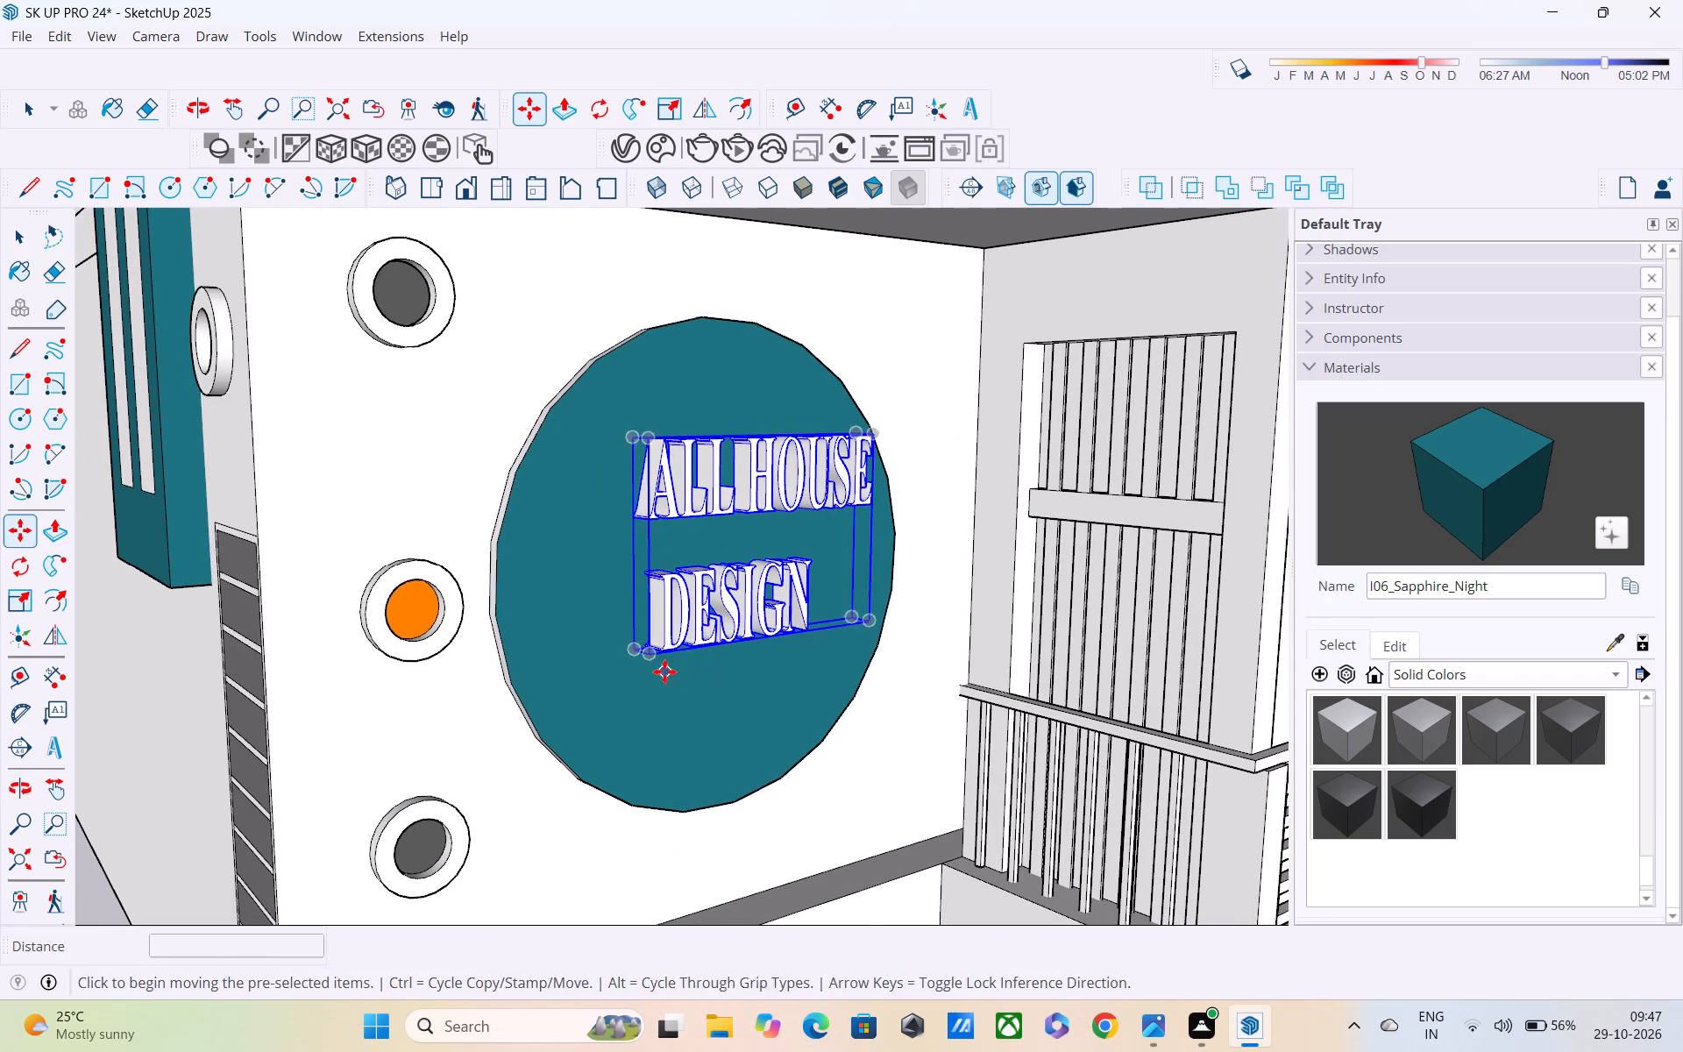
click(630, 648)
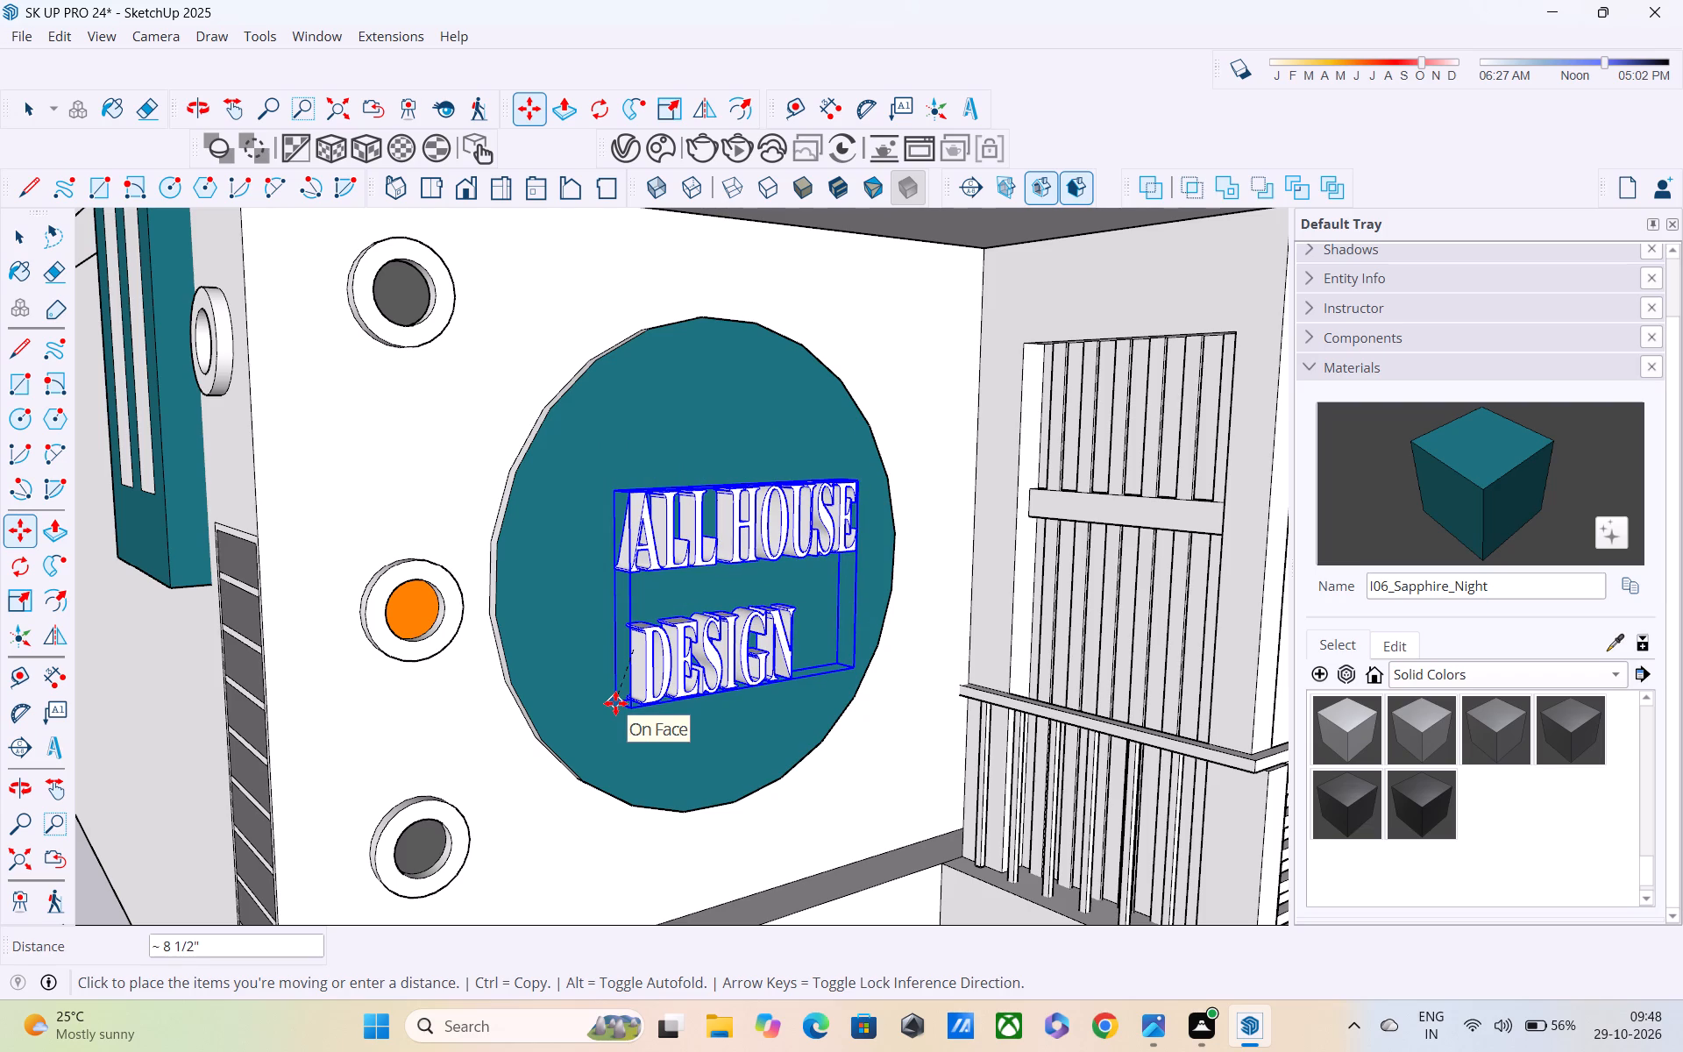
click(615, 703)
Shift the 3D text 2" sideways on the circle face towards the ring details.
middle_drag(615, 704, 488, 524)
scroll(486, 524, down, 4)
middle_drag(619, 592, 431, 806)
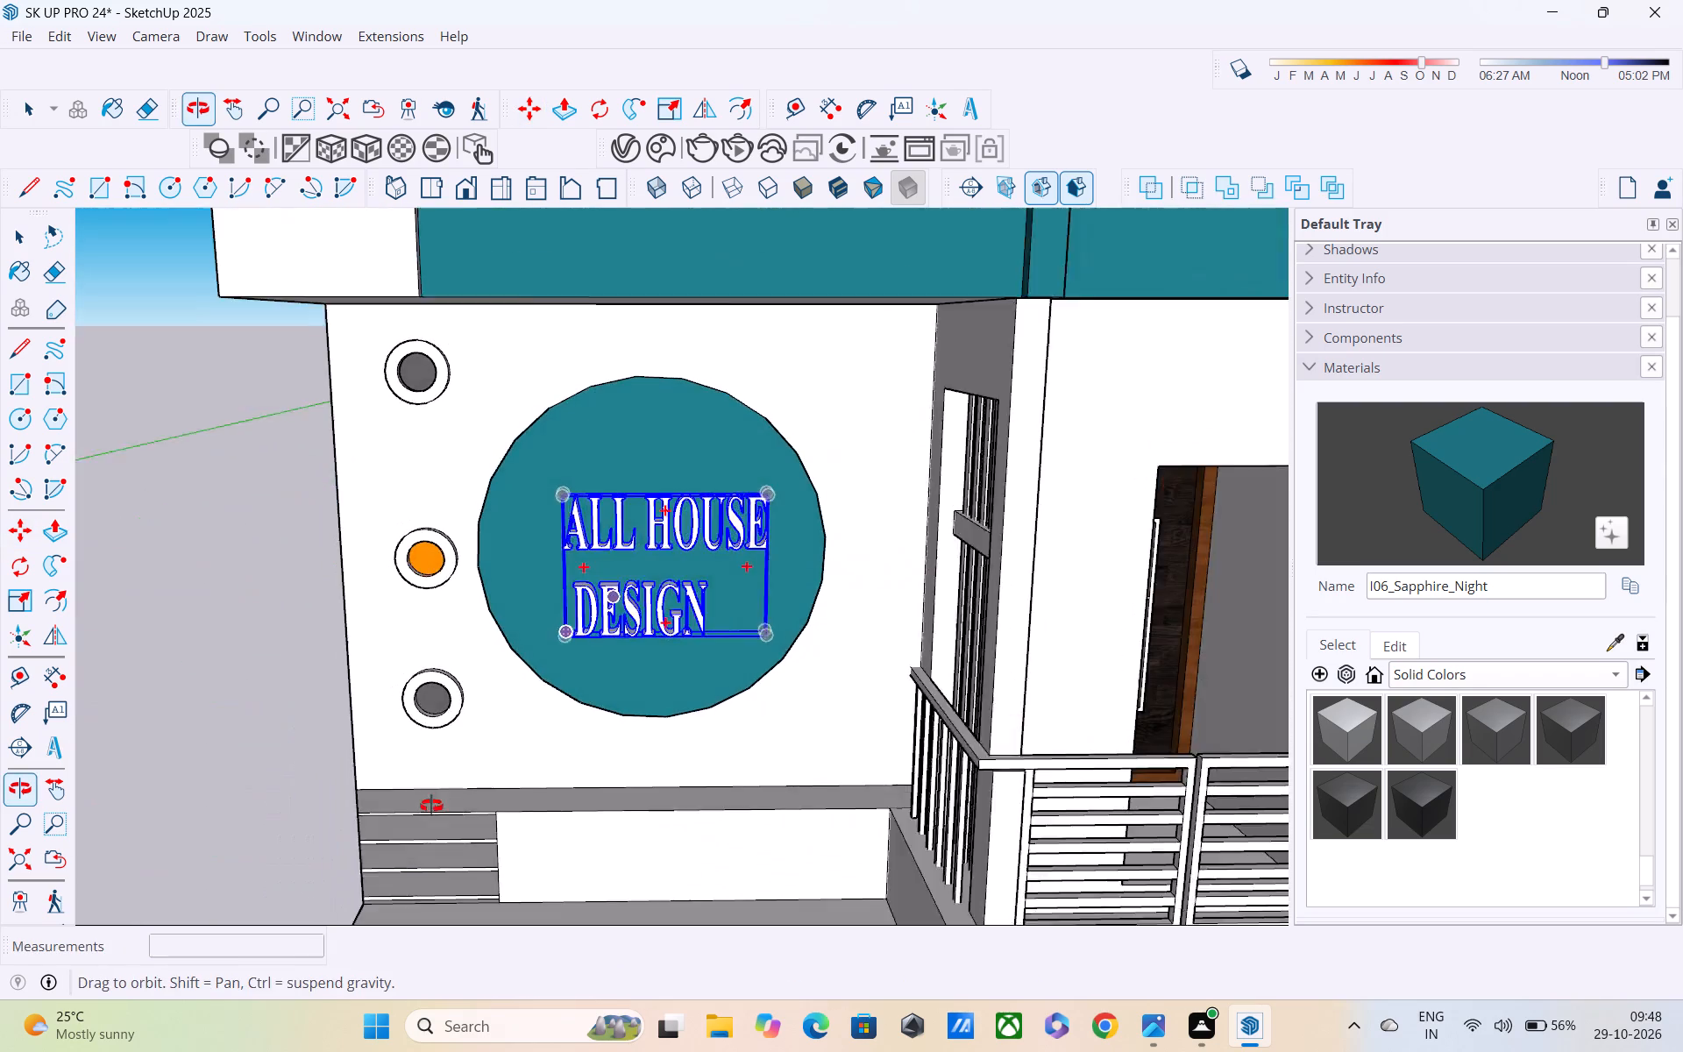
middle_drag(431, 806, 409, 793)
scroll(394, 757, down, 2)
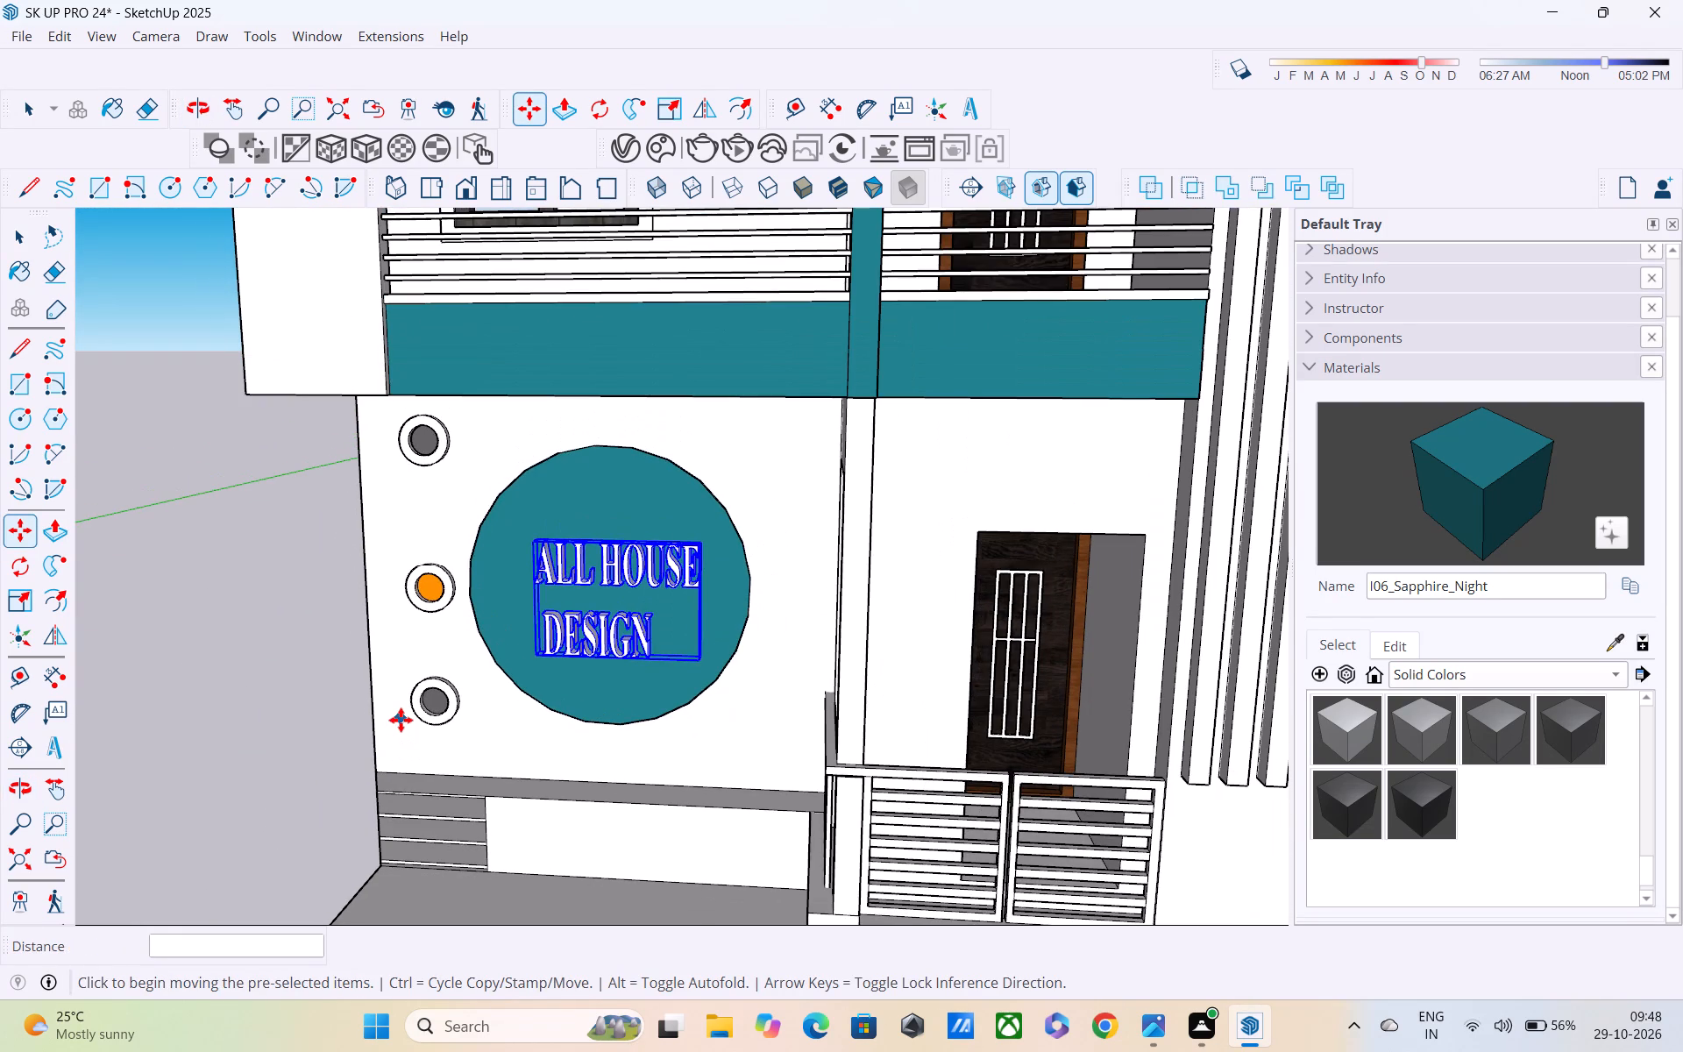
scroll(404, 704, up, 3)
middle_drag(448, 666, 546, 629)
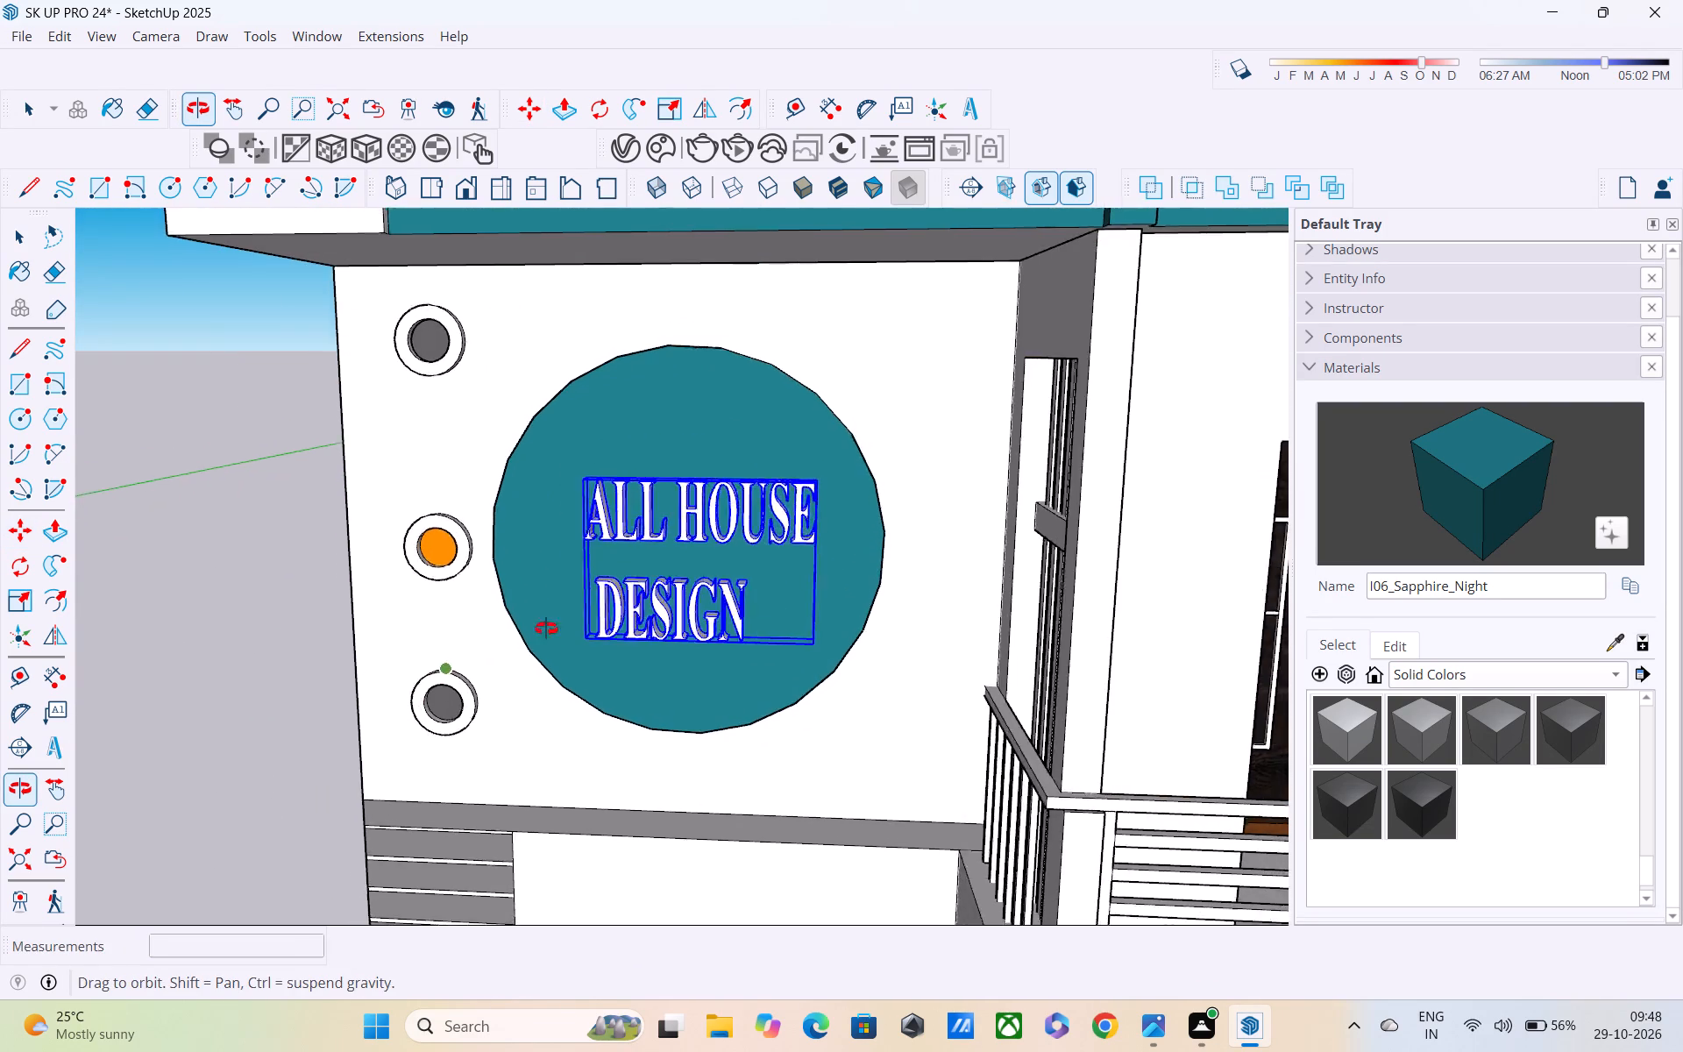
middle_drag(546, 629, 756, 529)
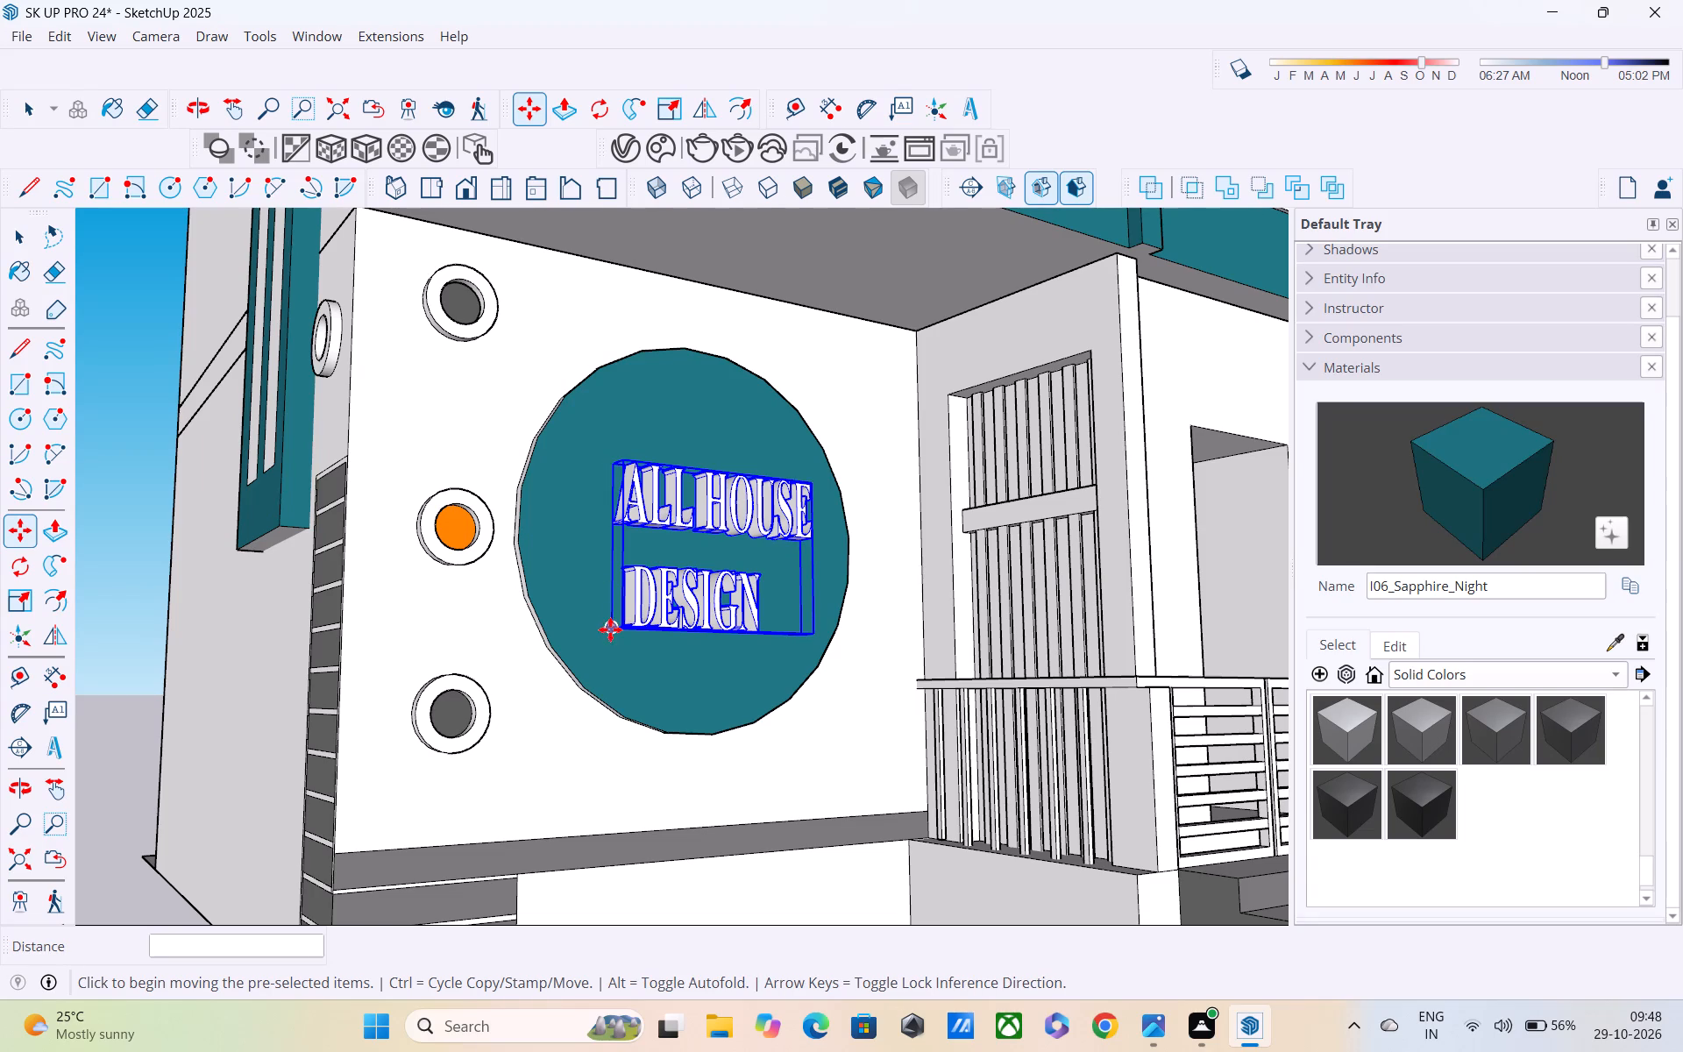
click(611, 630)
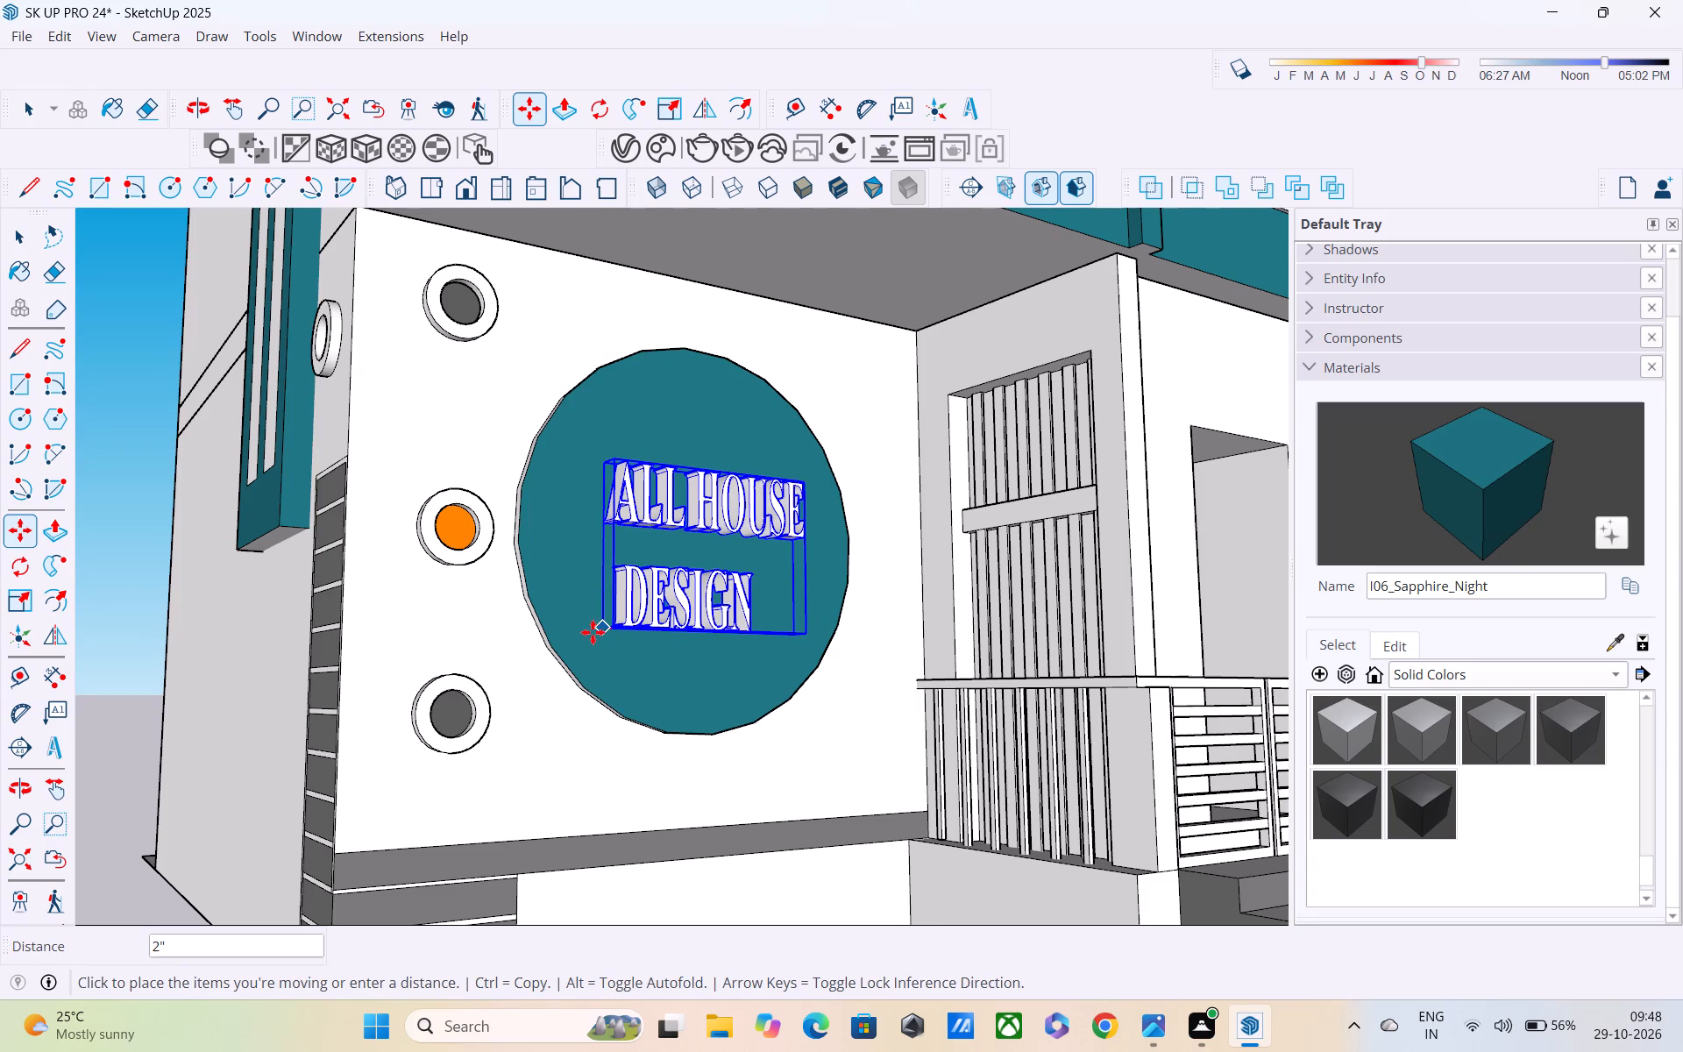
click(593, 632)
Scale the 3D text's height to about 0.89 from its top edge and deselect it.
scroll(597, 617, down, 2)
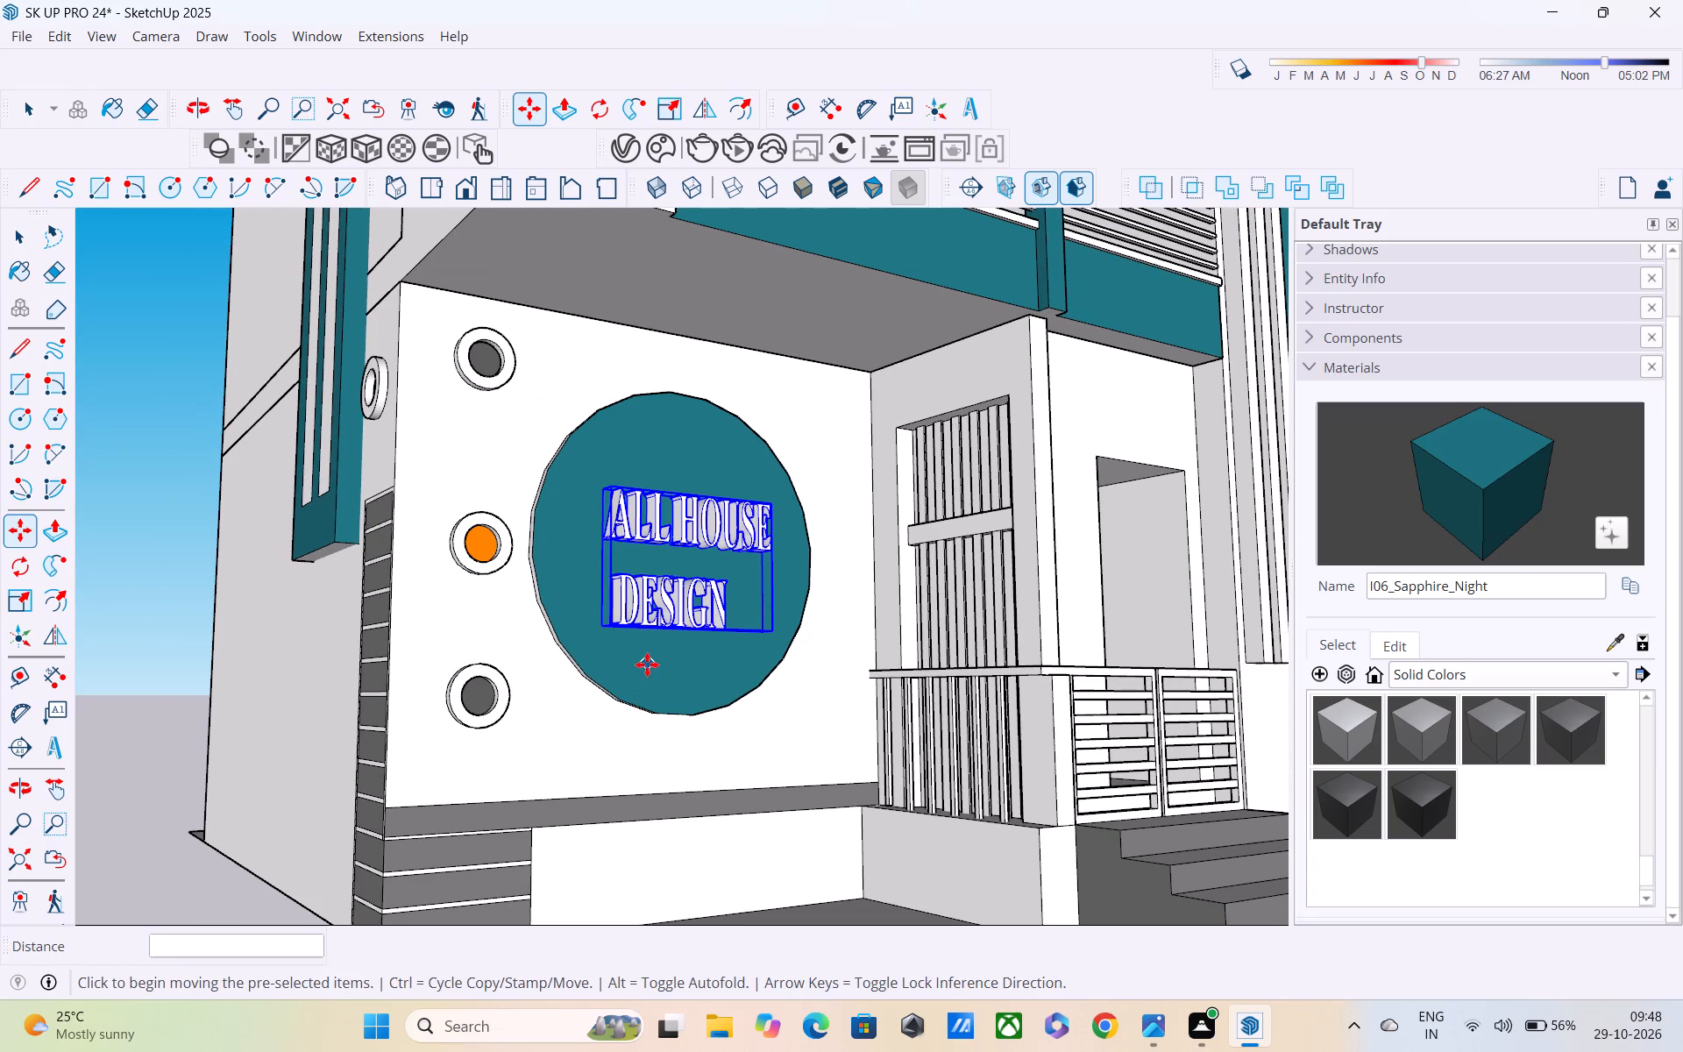
key(s)
middle_drag(672, 501, 712, 615)
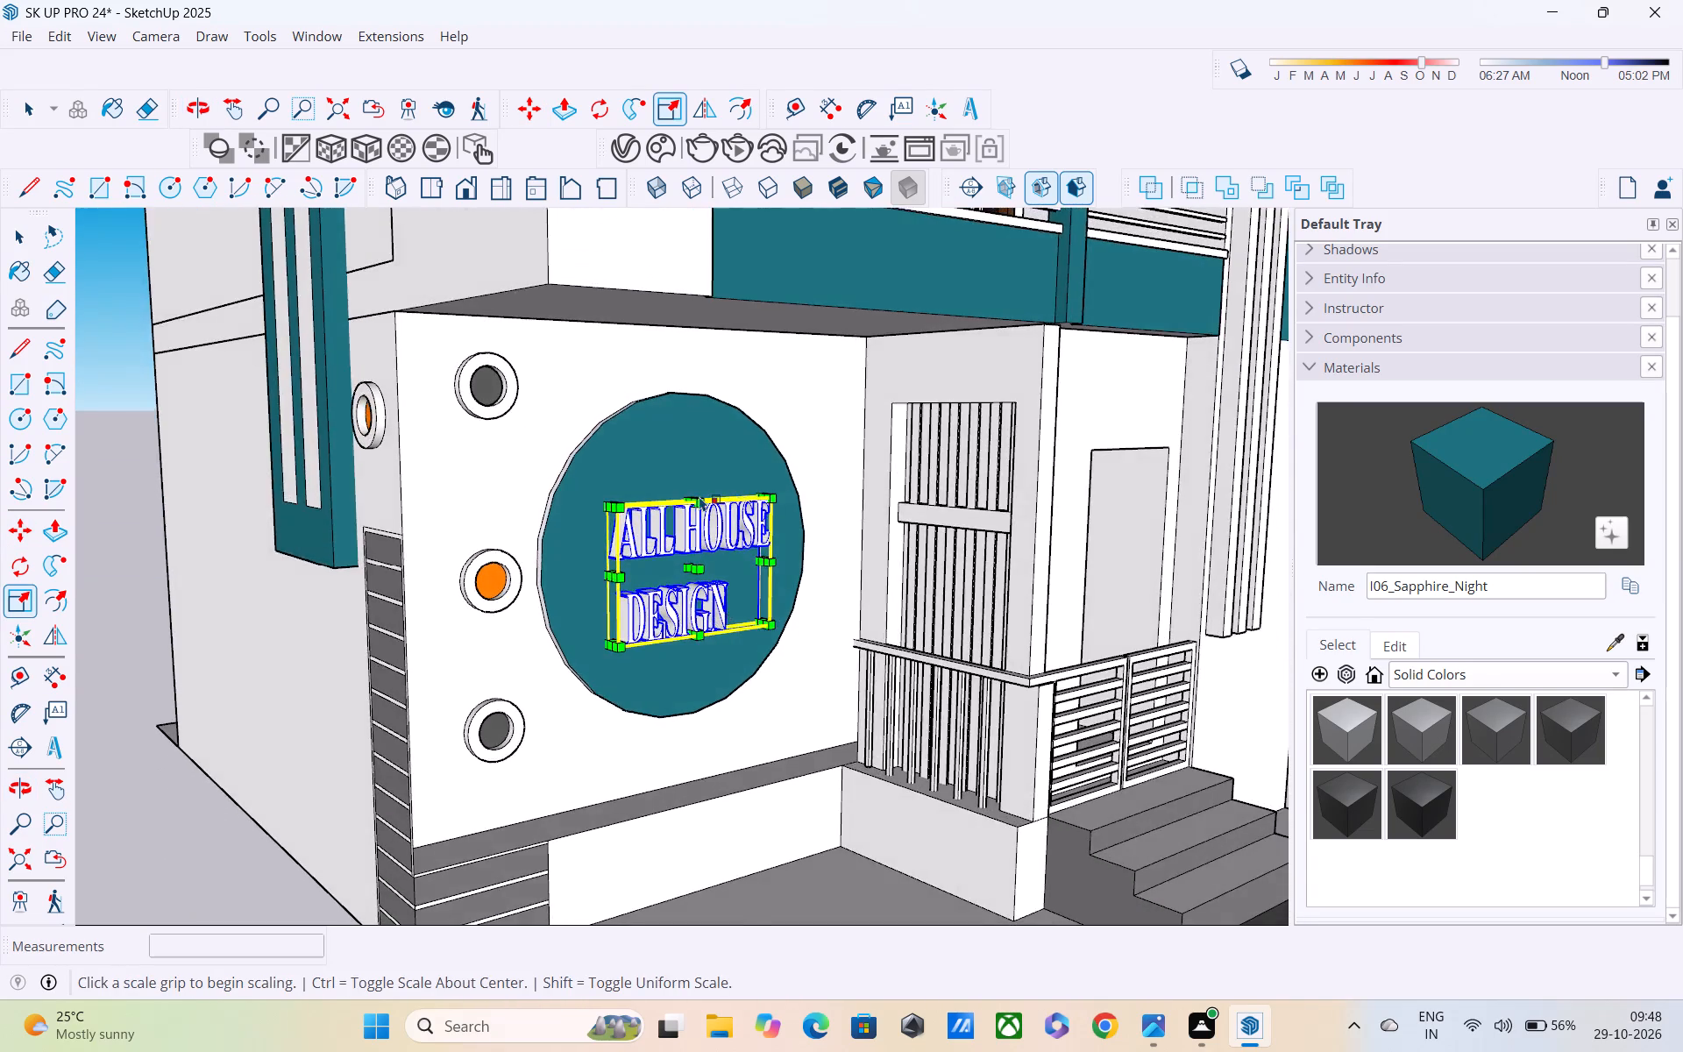
scroll(699, 496, up, 7)
middle_drag(700, 500, 734, 610)
scroll(696, 570, up, 3)
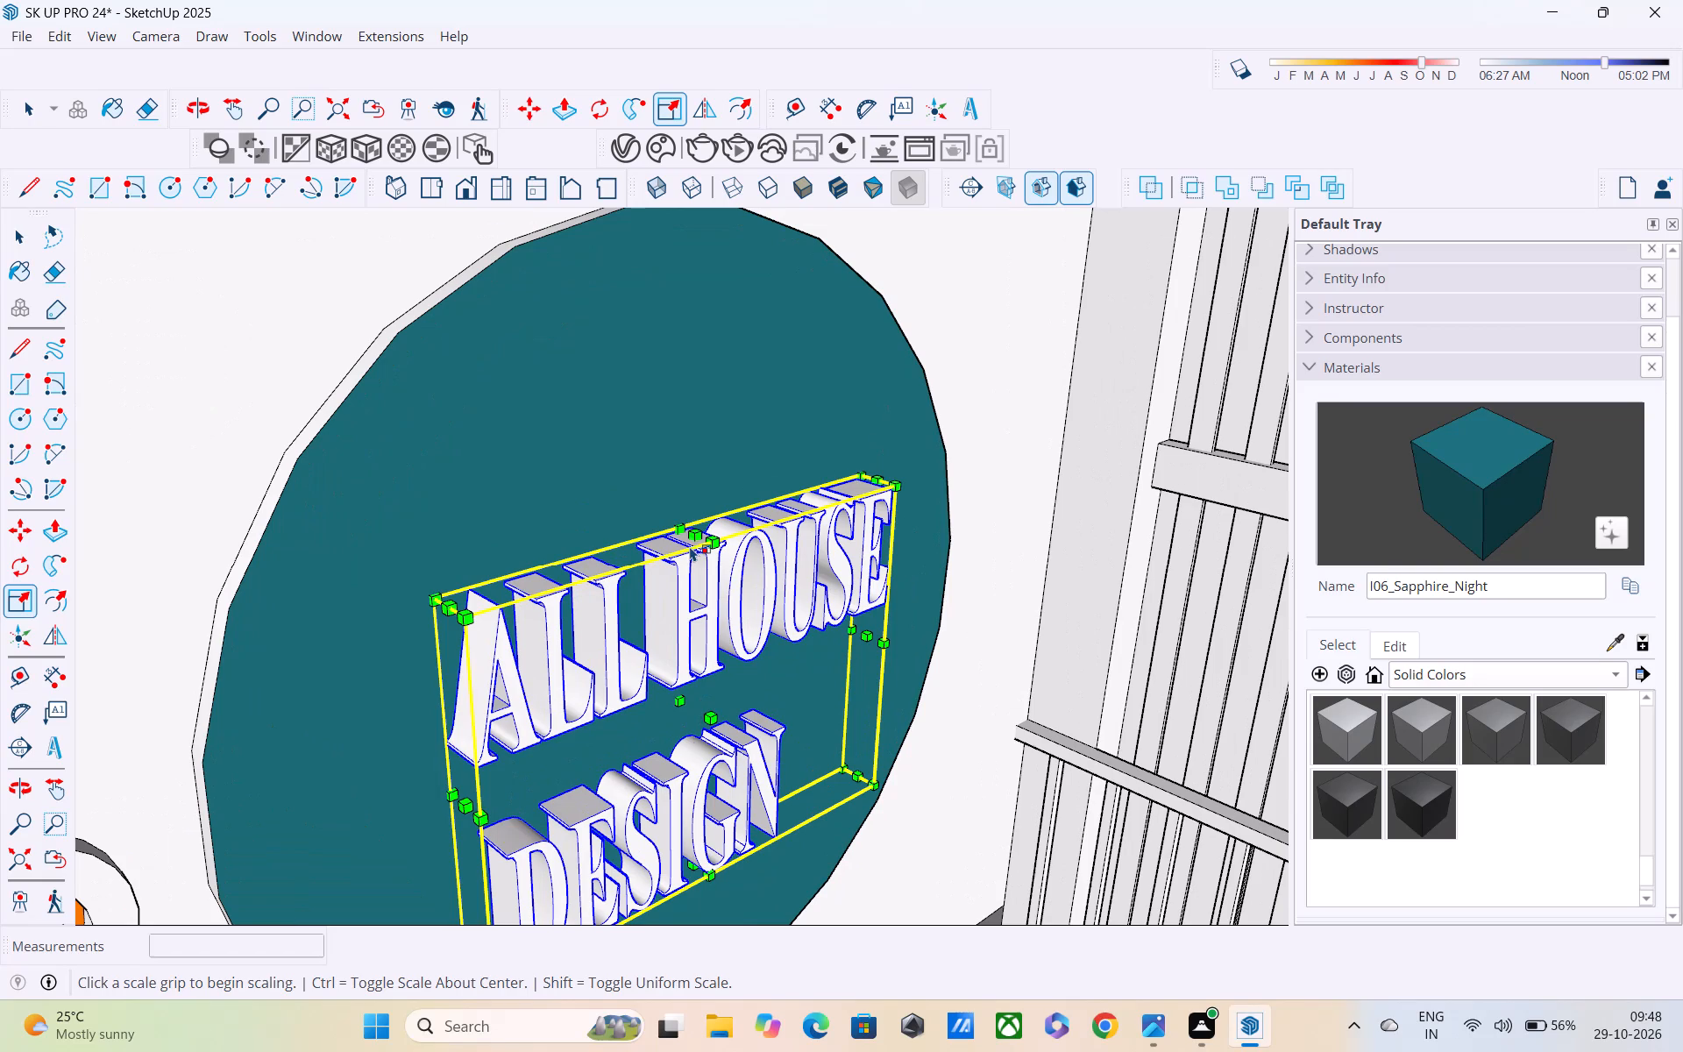
click(689, 534)
click(699, 576)
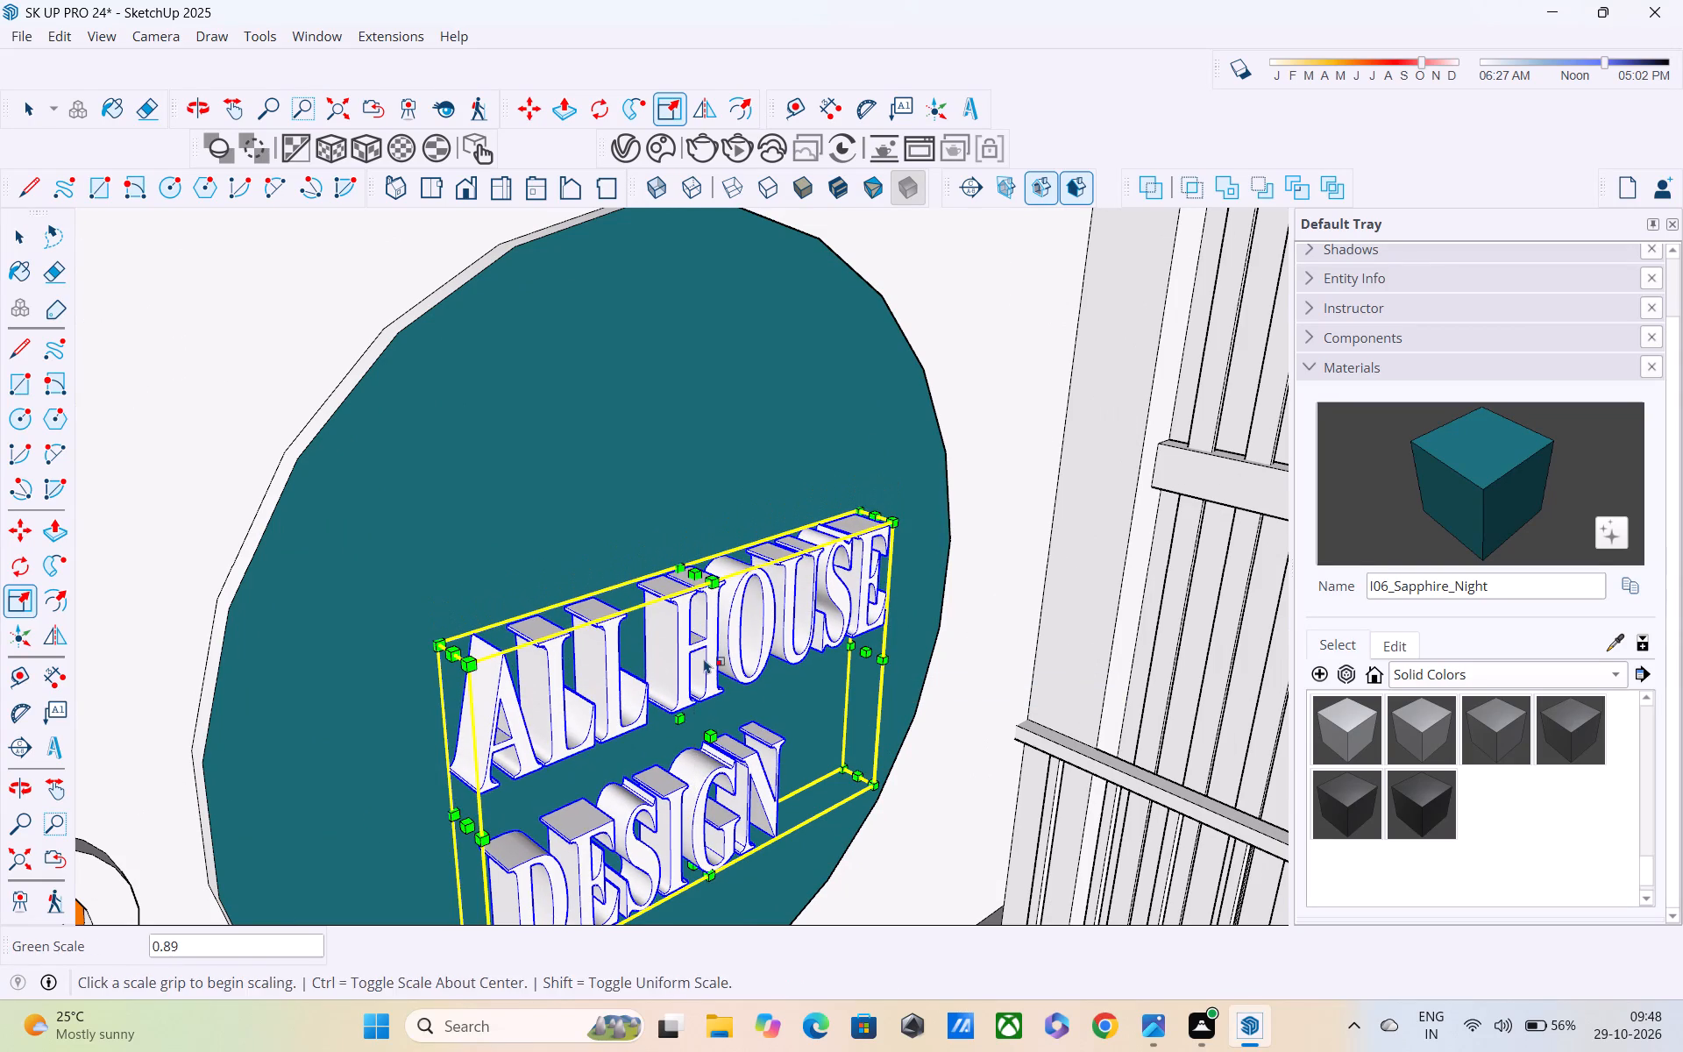
middle_drag(704, 659, 657, 502)
scroll(655, 499, down, 5)
key(space)
scroll(673, 587, down, 11)
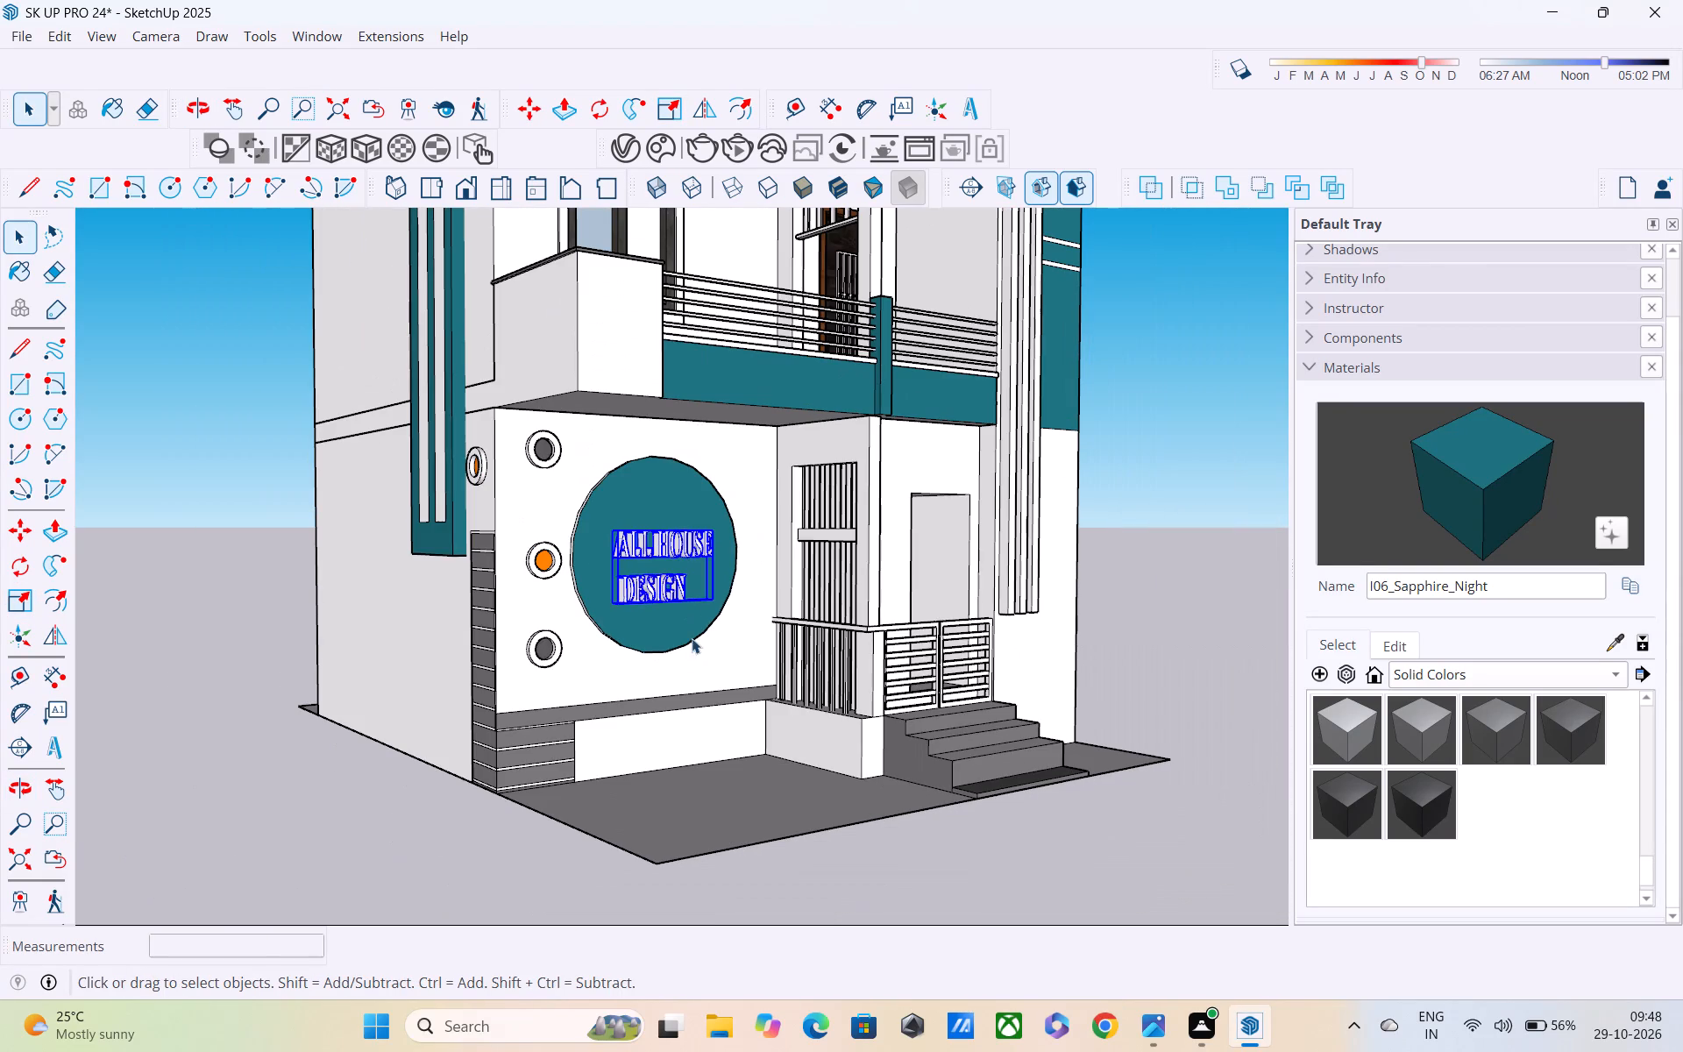
click(245, 606)
Examine the lettering's placement and proportions on the teal circle from several angles and distances.
middle_drag(770, 627, 580, 522)
scroll(563, 596, up, 2)
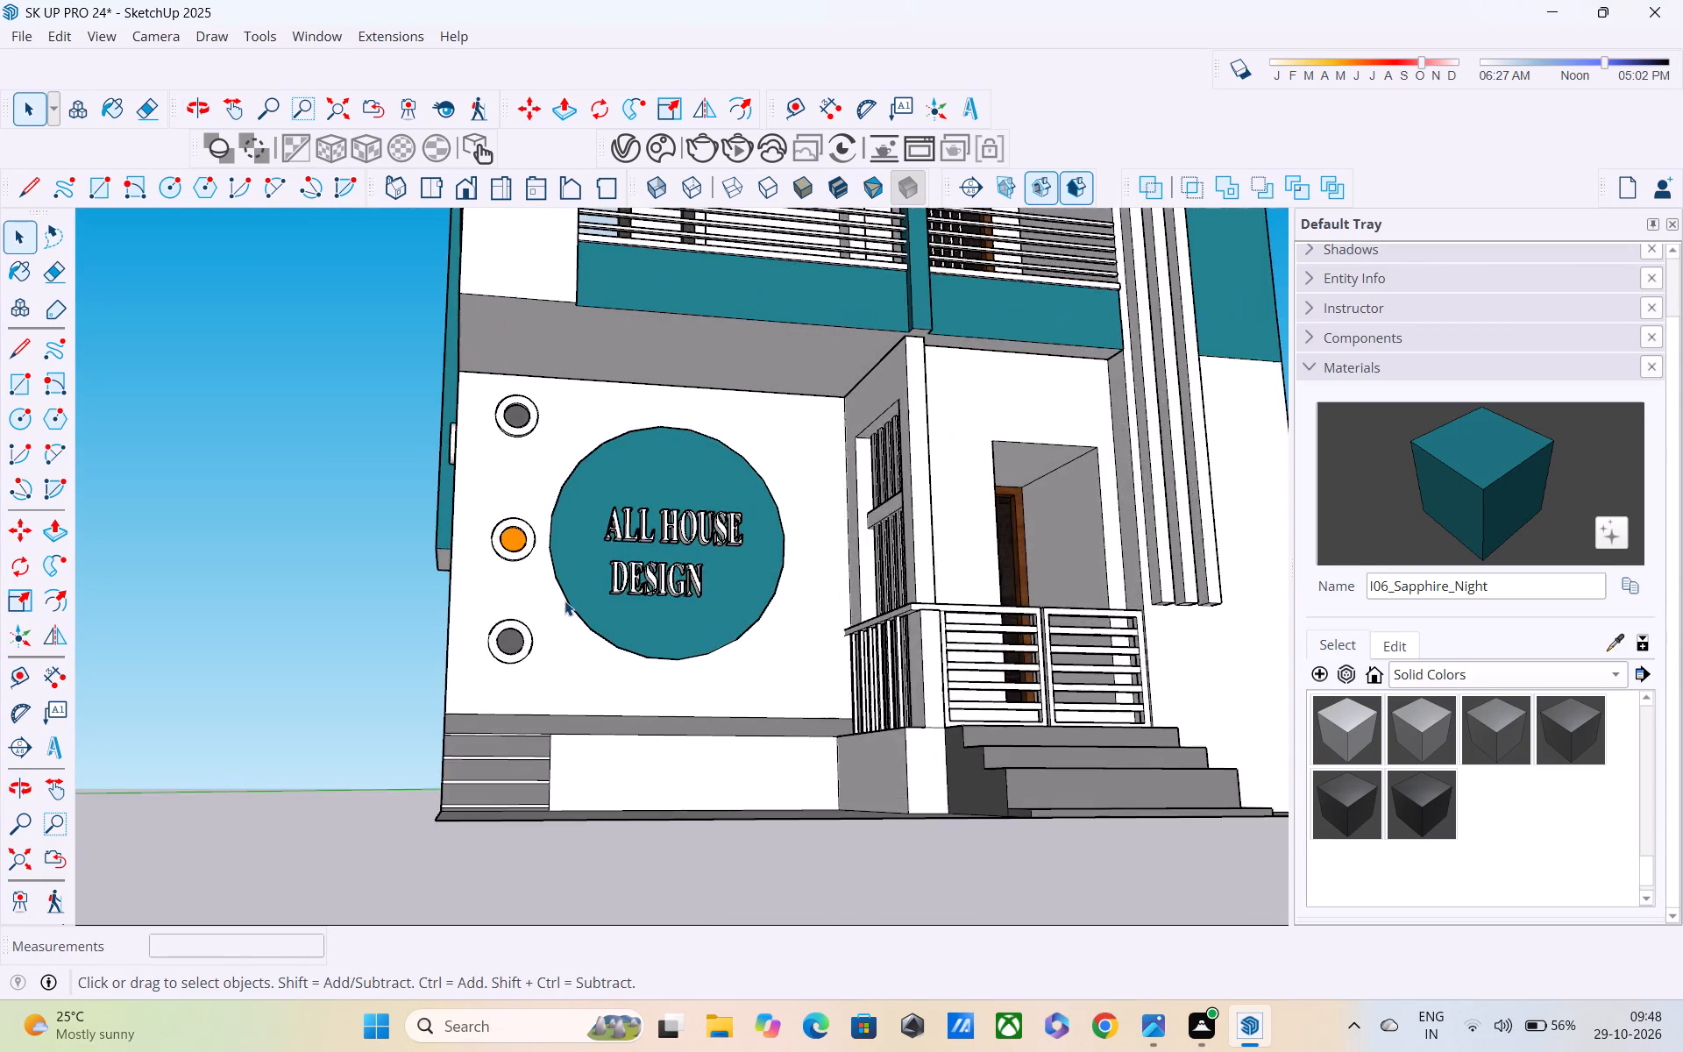
scroll(565, 601, up, 3)
middle_drag(714, 618, 656, 735)
scroll(648, 718, down, 4)
middle_drag(648, 717, 653, 614)
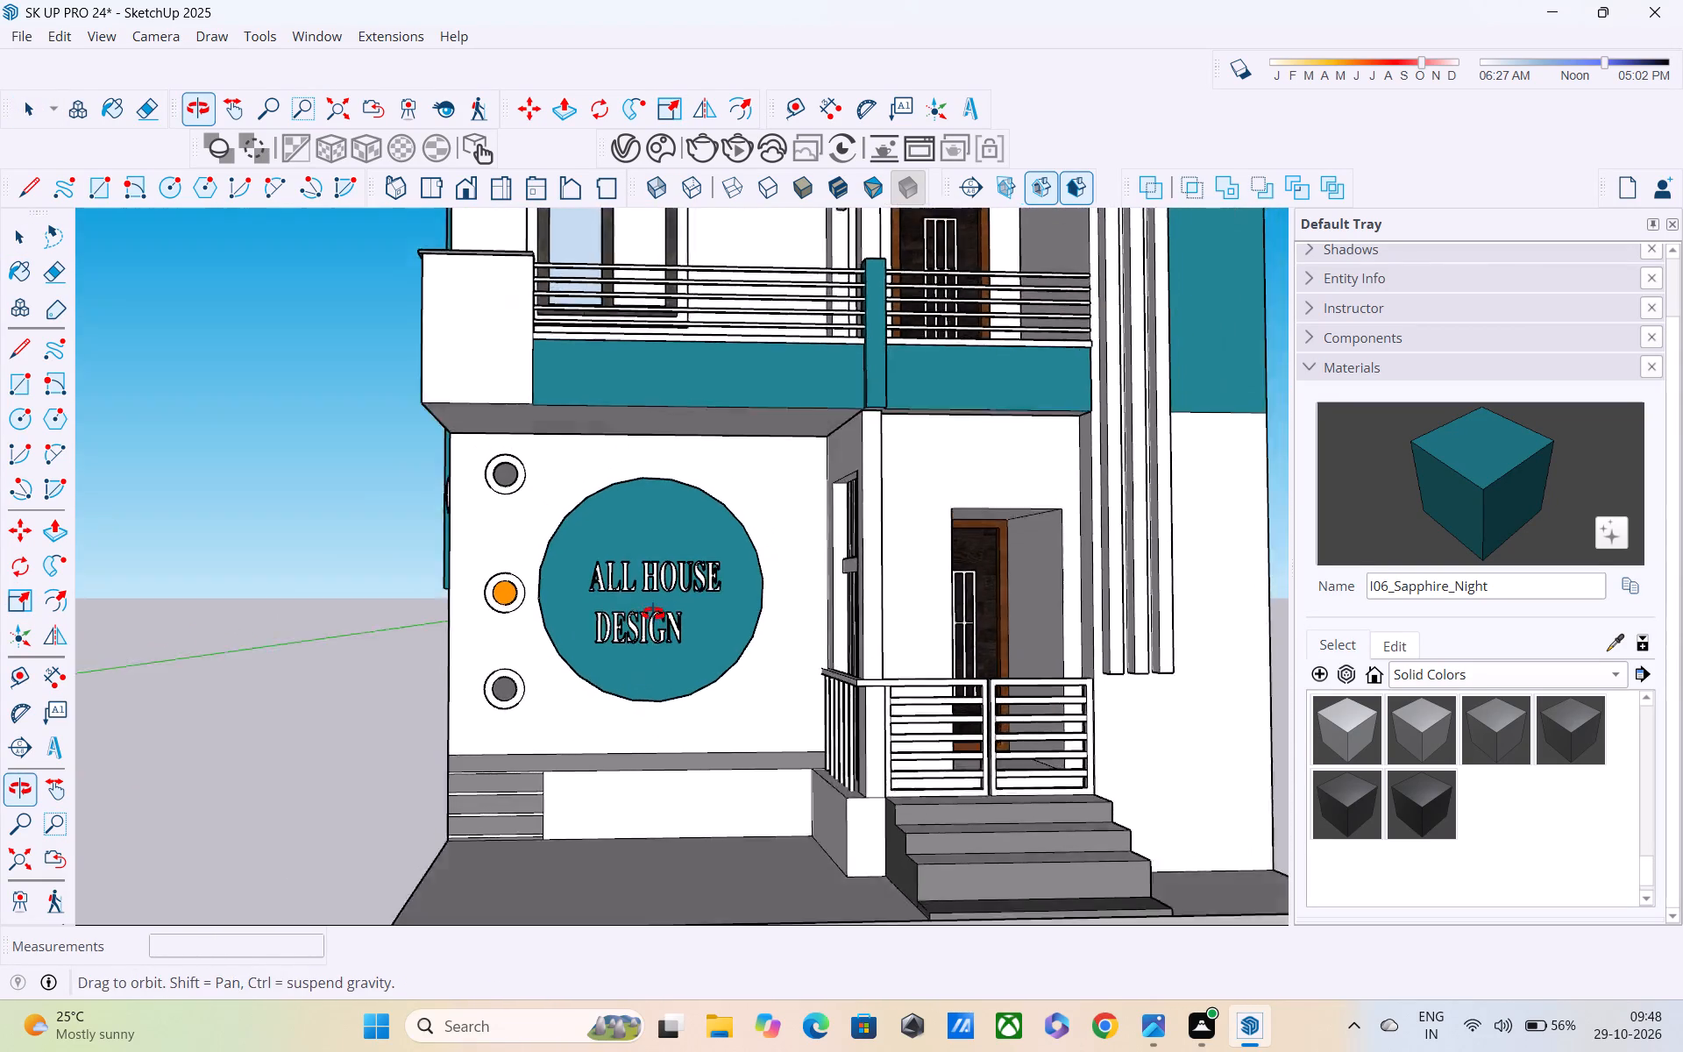
middle_drag(653, 614, 654, 613)
scroll(655, 611, down, 3)
scroll(657, 614, up, 1)
middle_drag(657, 615, 1076, 726)
middle_drag(888, 660, 415, 707)
scroll(589, 568, up, 1)
scroll(589, 568, down, 1)
scroll(589, 568, up, 6)
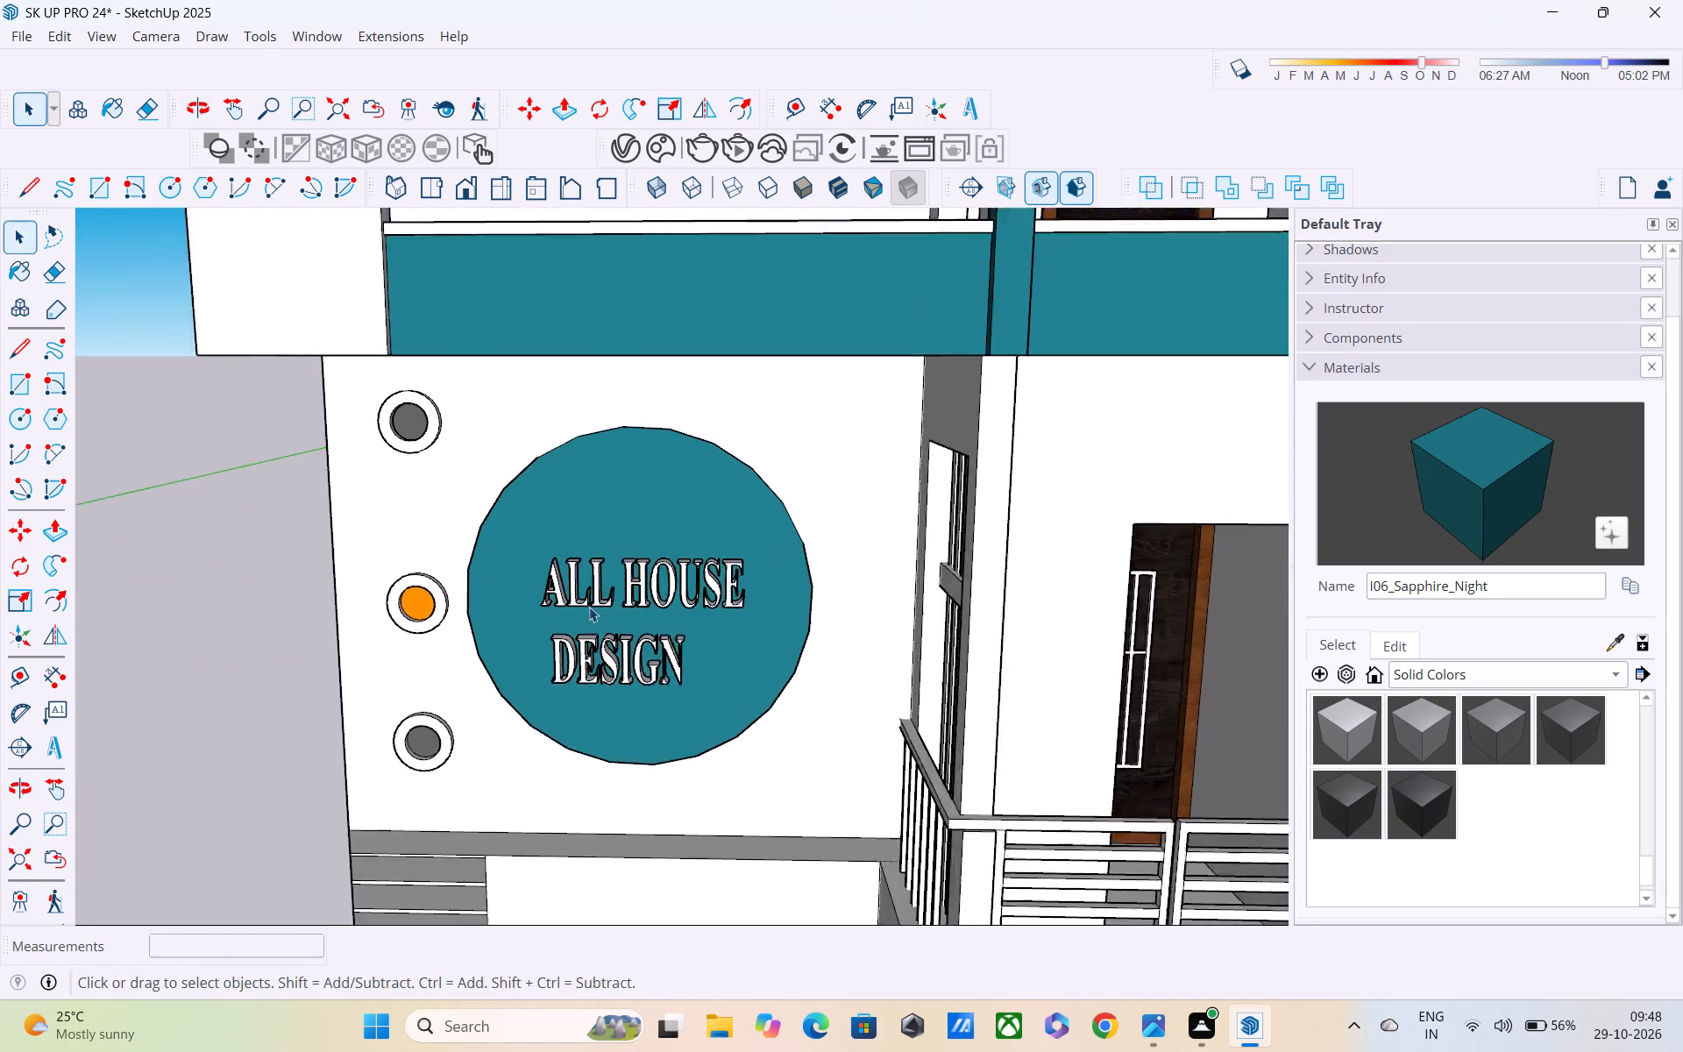
scroll(589, 607, up, 2)
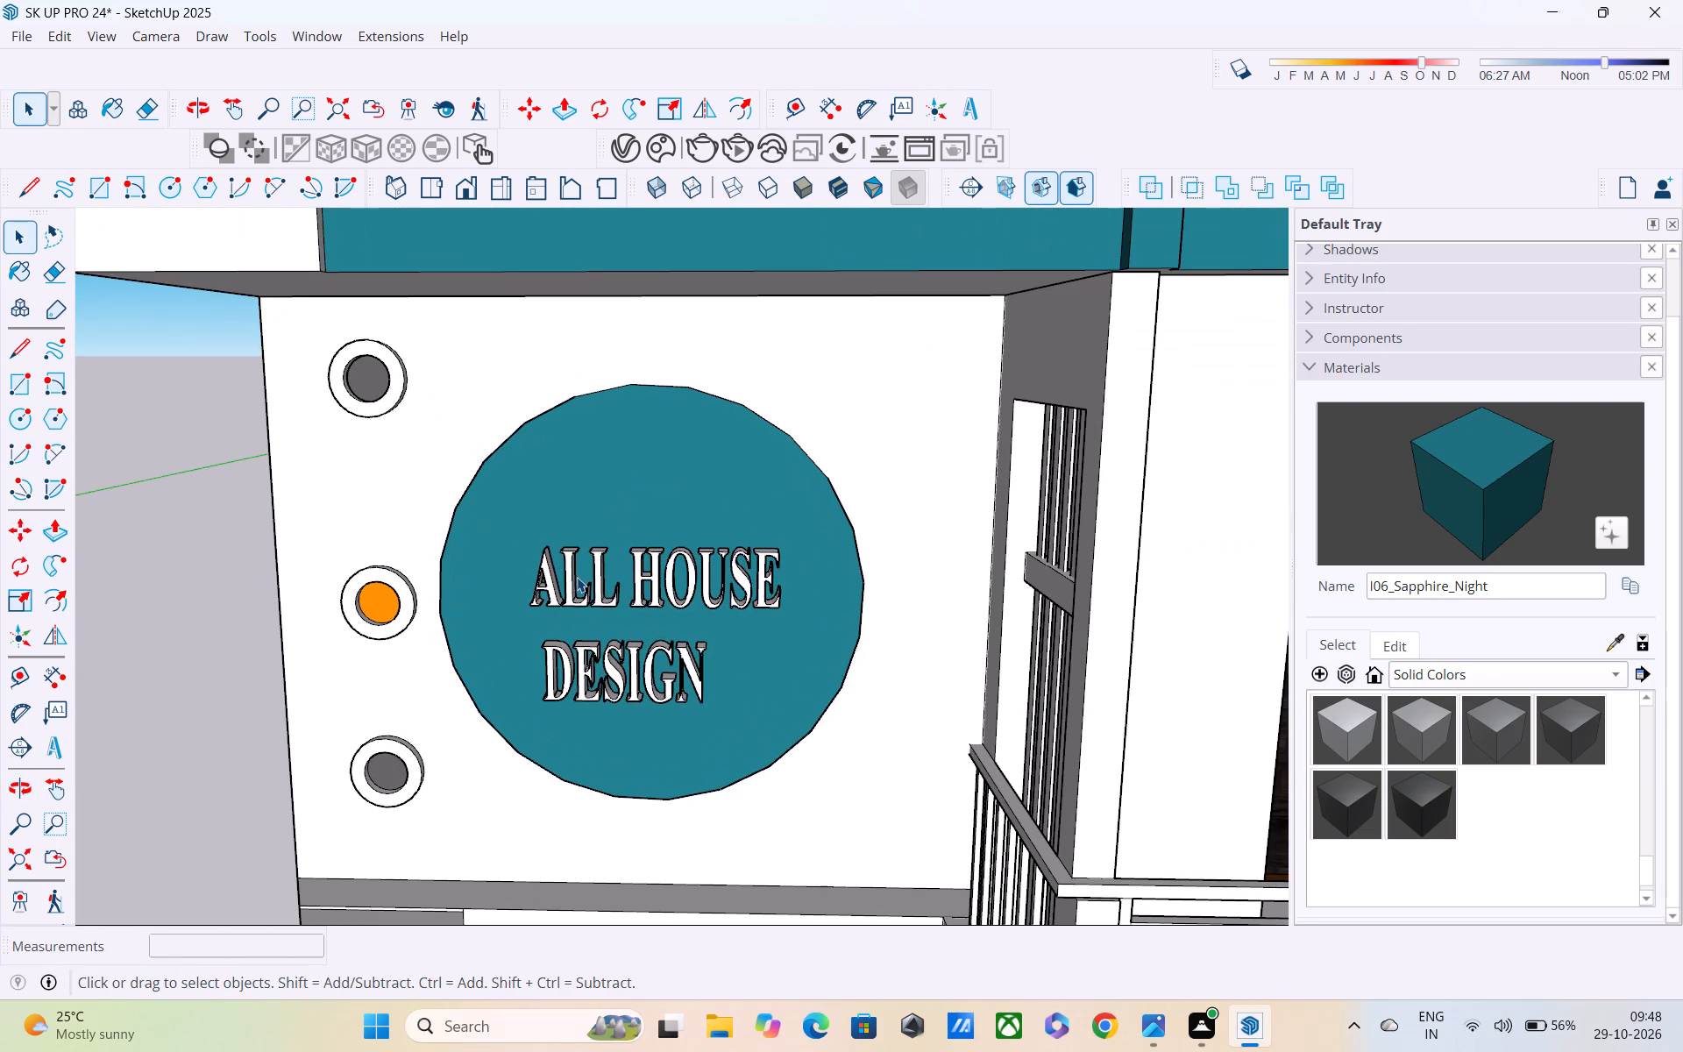
scroll(577, 577, up, 7)
middle_drag(561, 572, 652, 416)
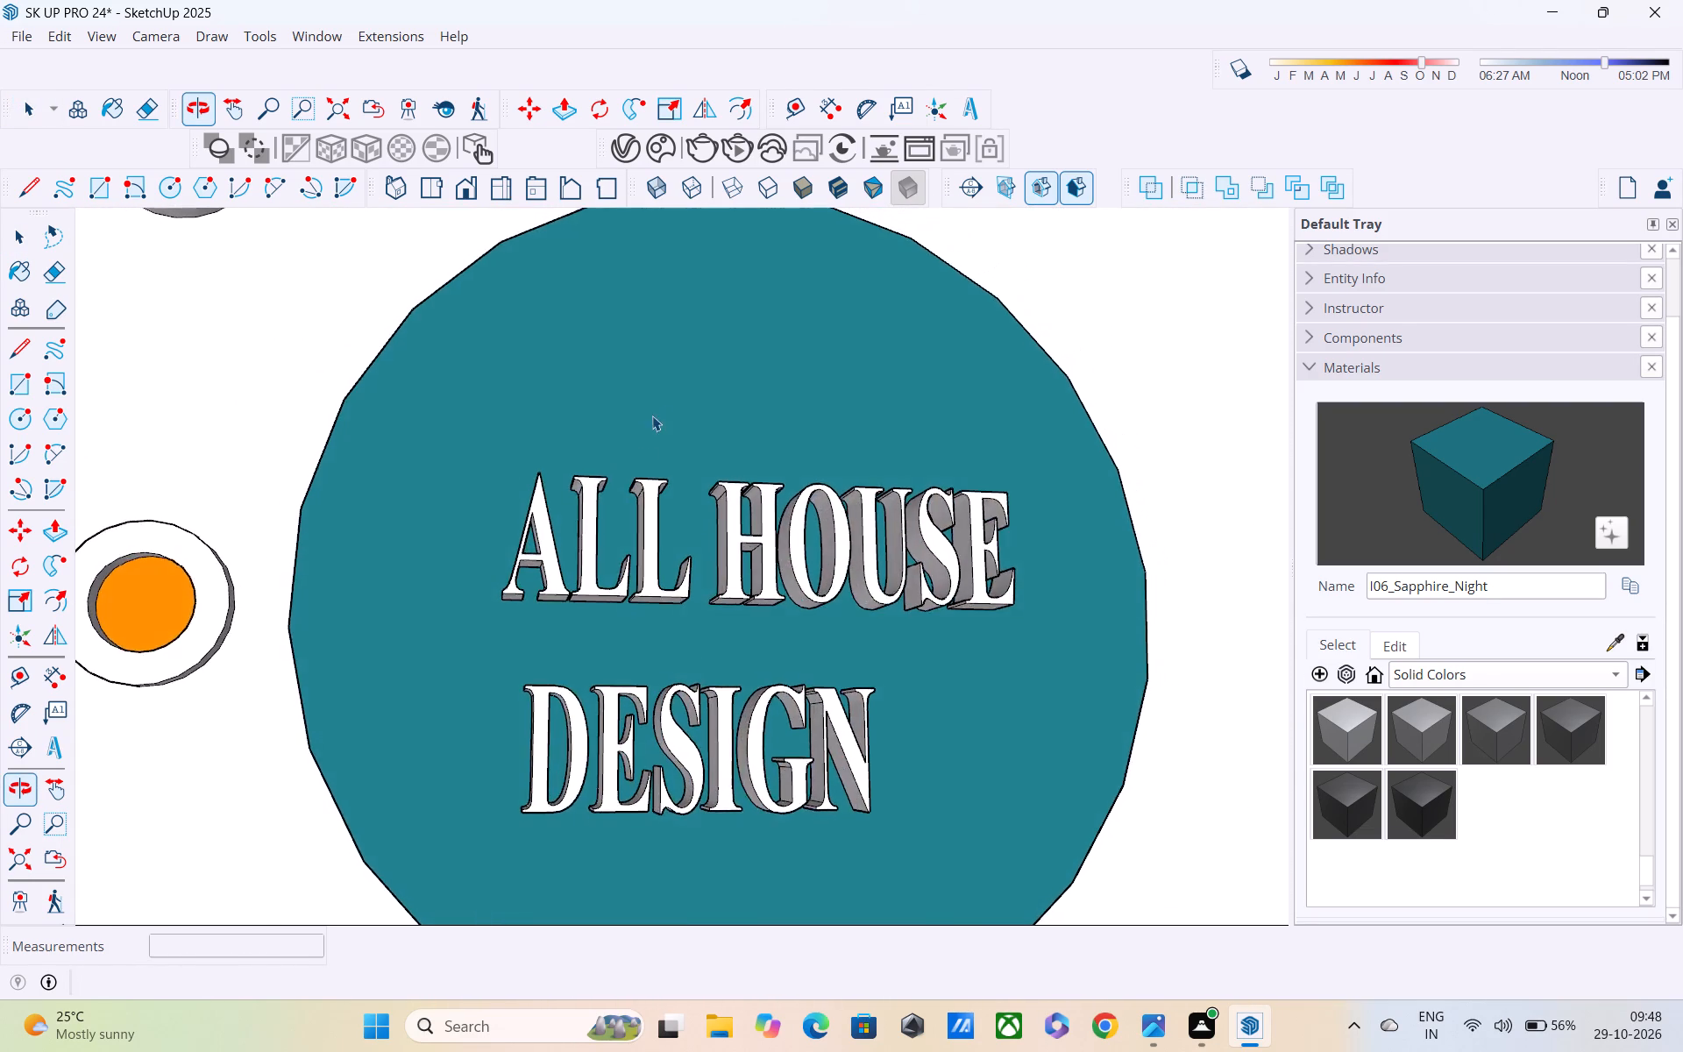
scroll(604, 574, up, 4)
scroll(603, 575, down, 8)
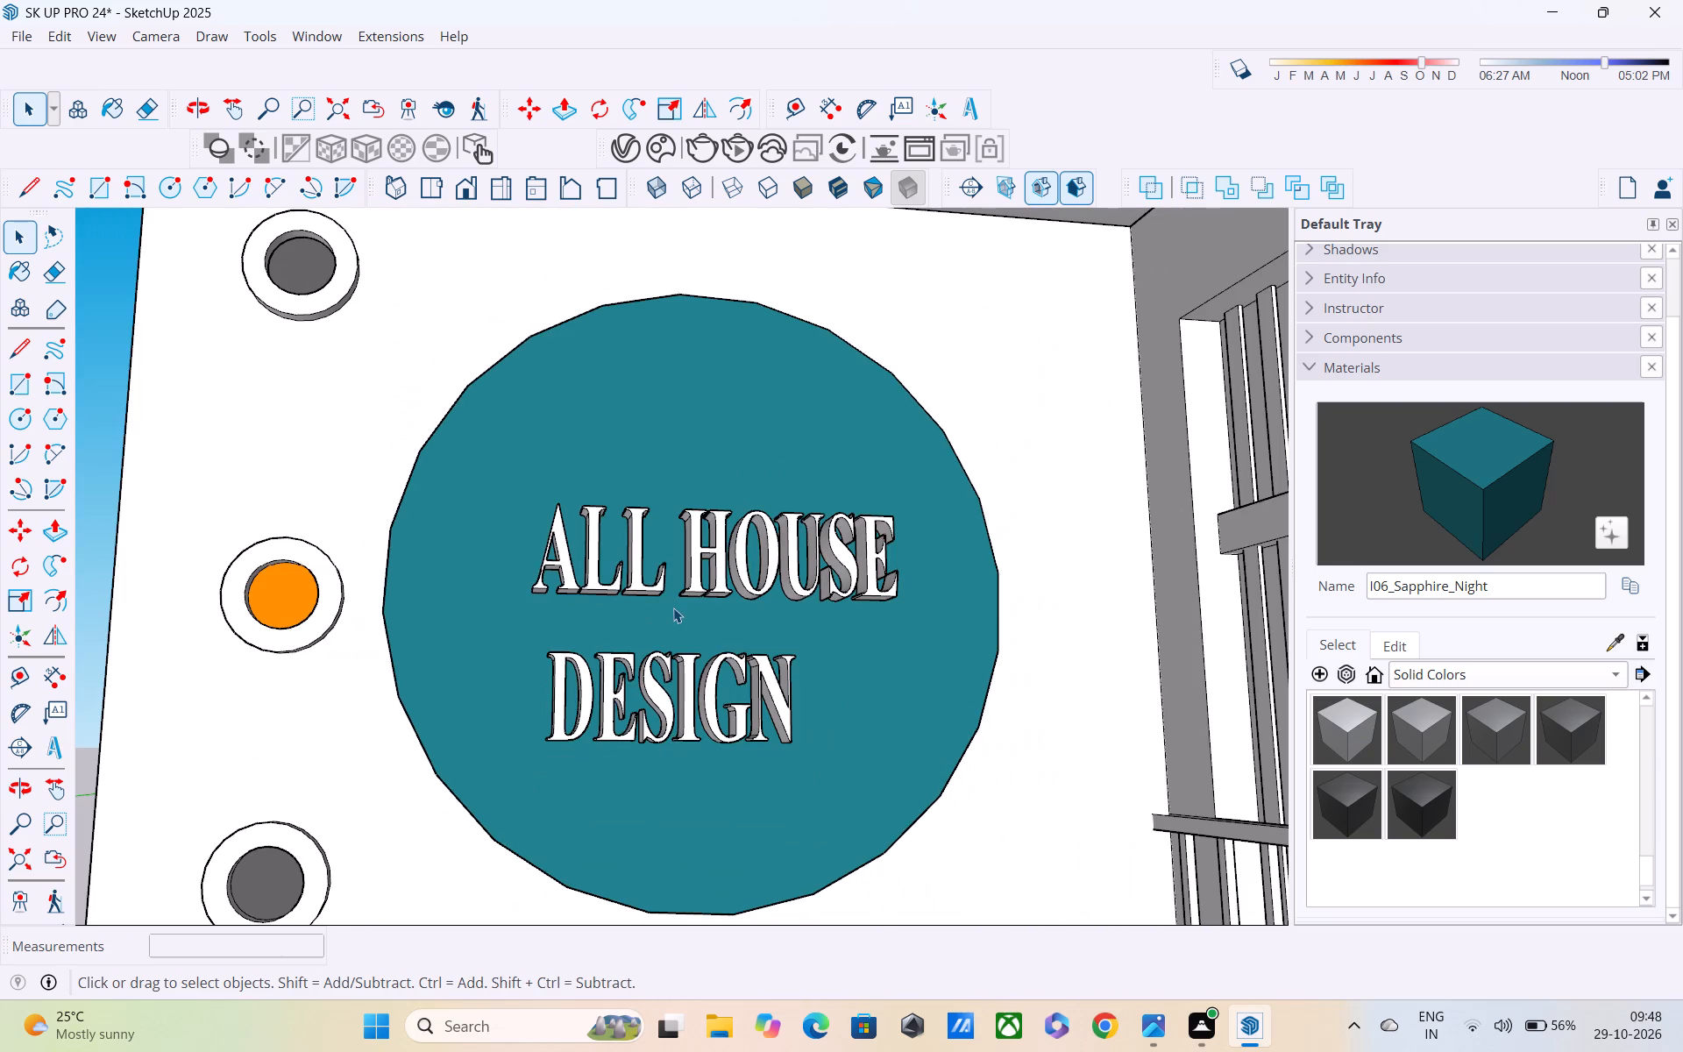
Examine the finished house elevation from the side and front, including the lettered teal circle, ring details and balconies.
scroll(683, 653, down, 5)
scroll(564, 664, down, 6)
middle_drag(627, 570, 834, 686)
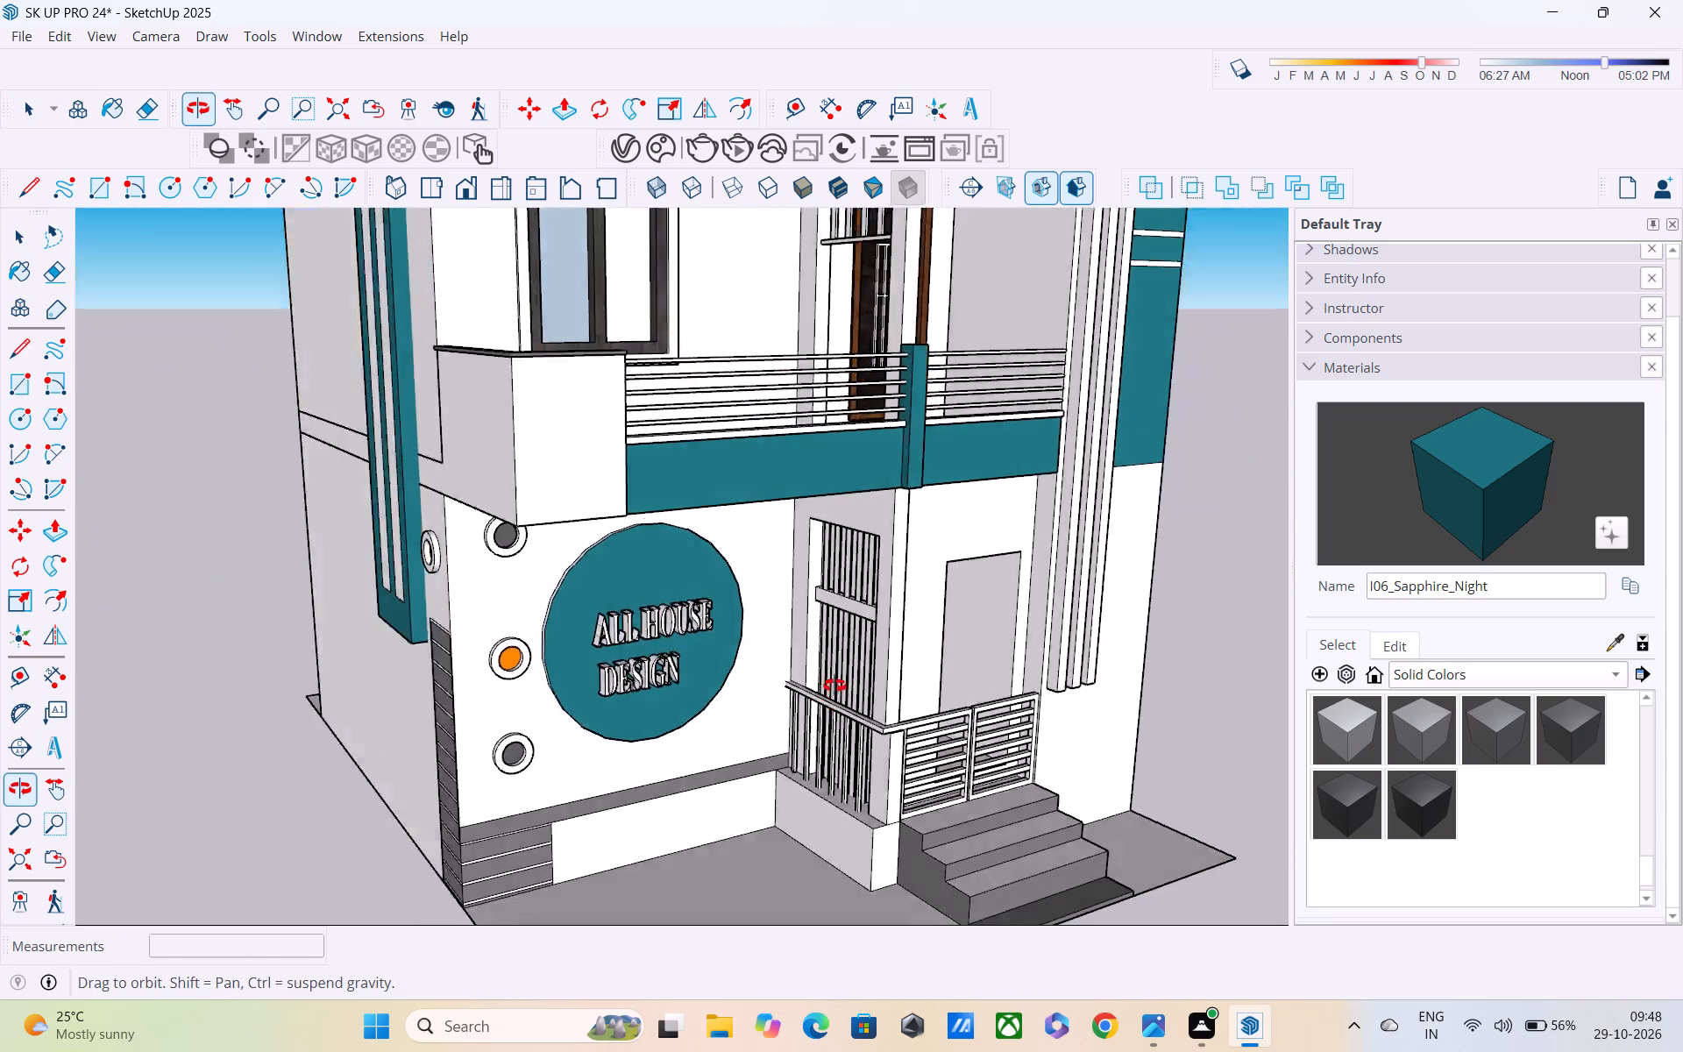
middle_drag(834, 686, 838, 665)
middle_drag(679, 623, 1018, 501)
scroll(656, 574, up, 1)
scroll(651, 574, down, 8)
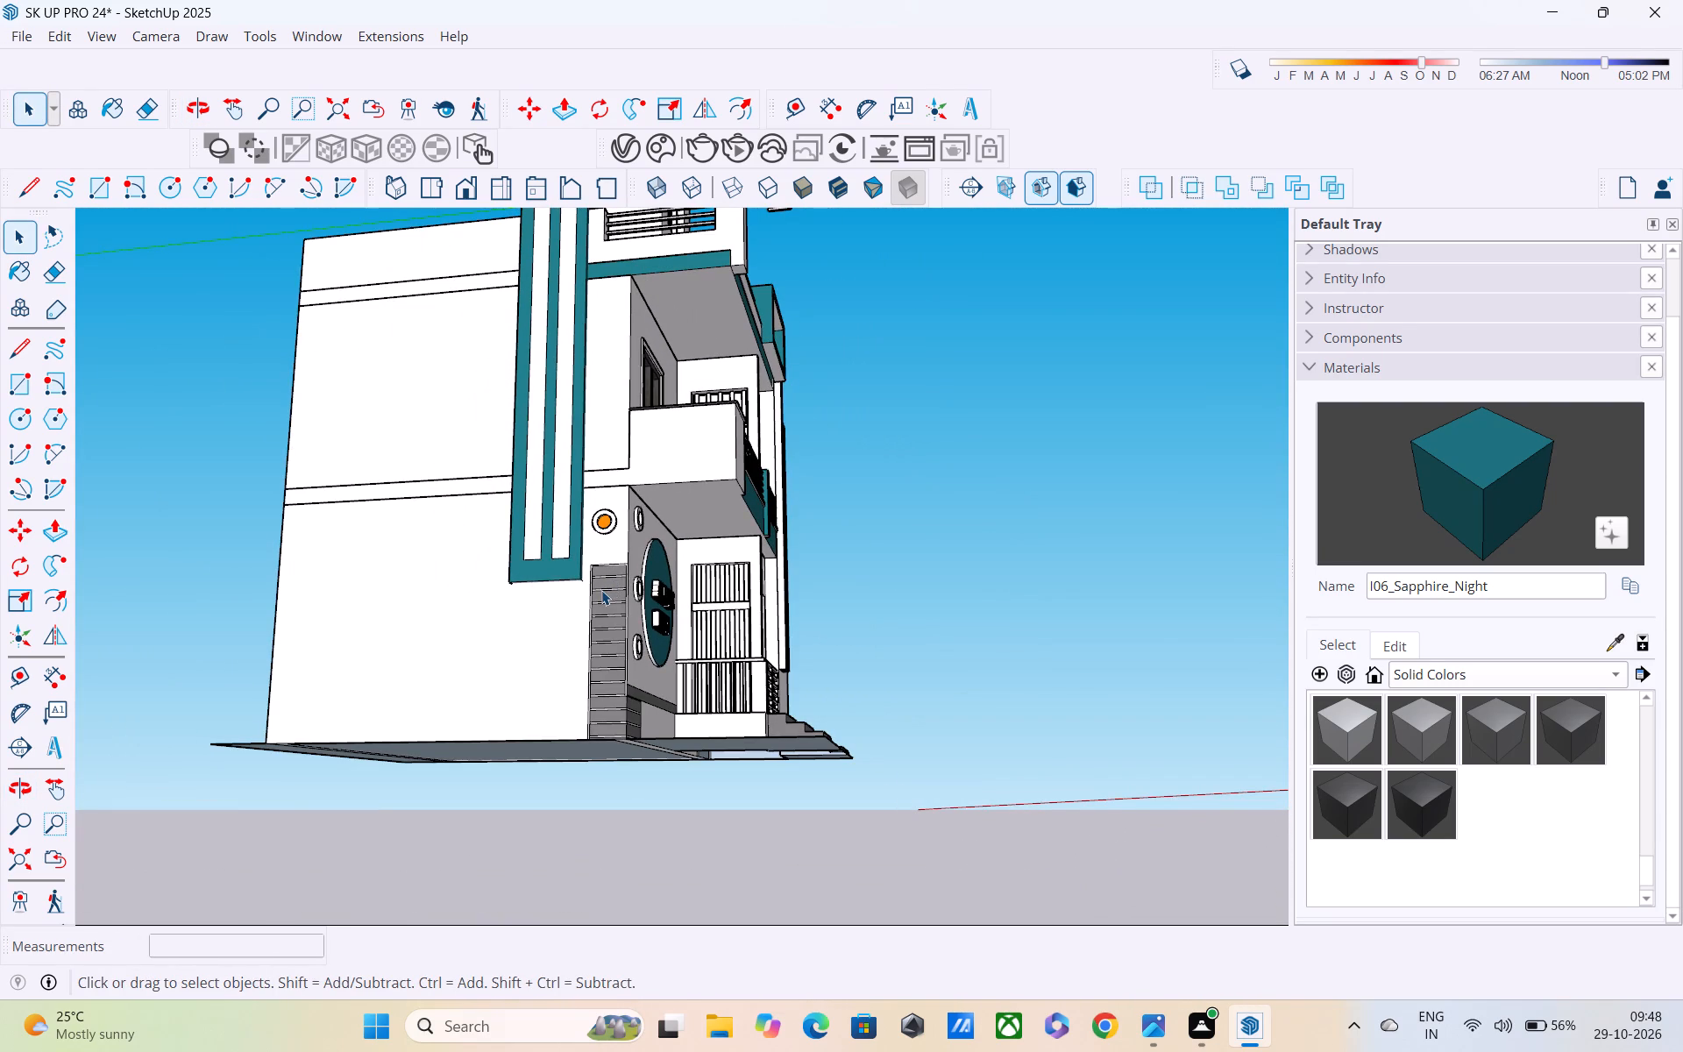
middle_drag(852, 422, 322, 570)
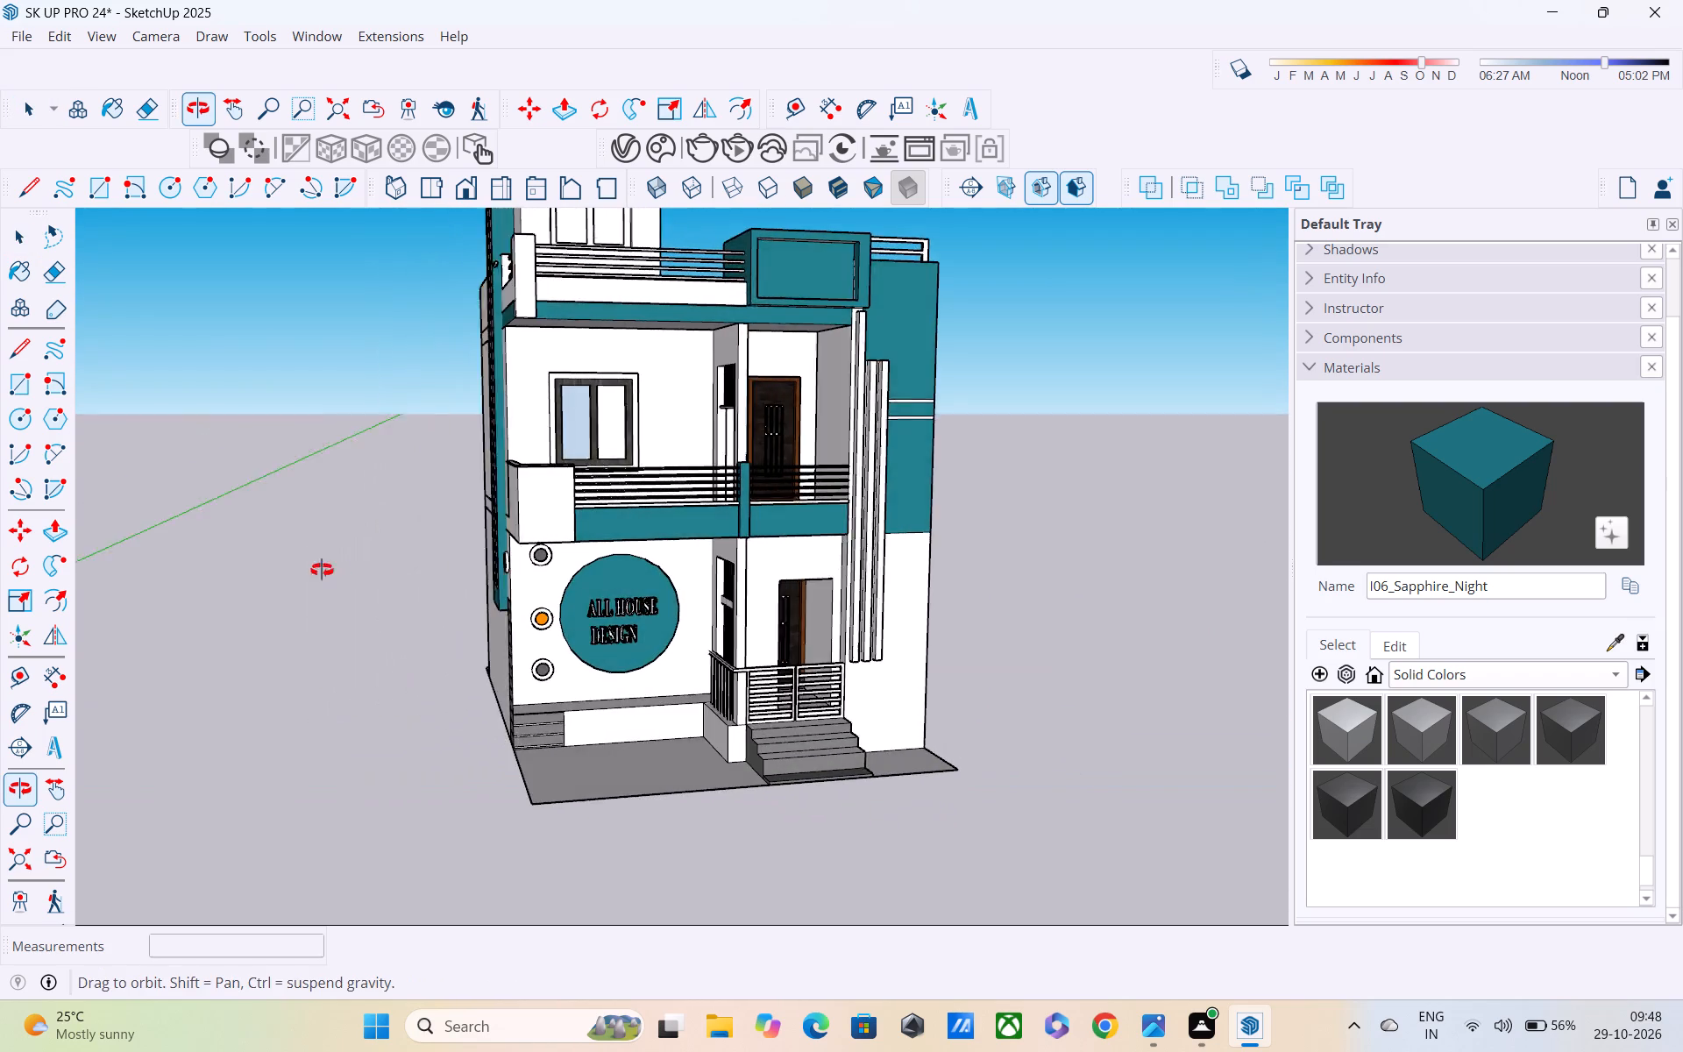
middle_drag(322, 570, 323, 572)
middle_drag(993, 405, 837, 402)
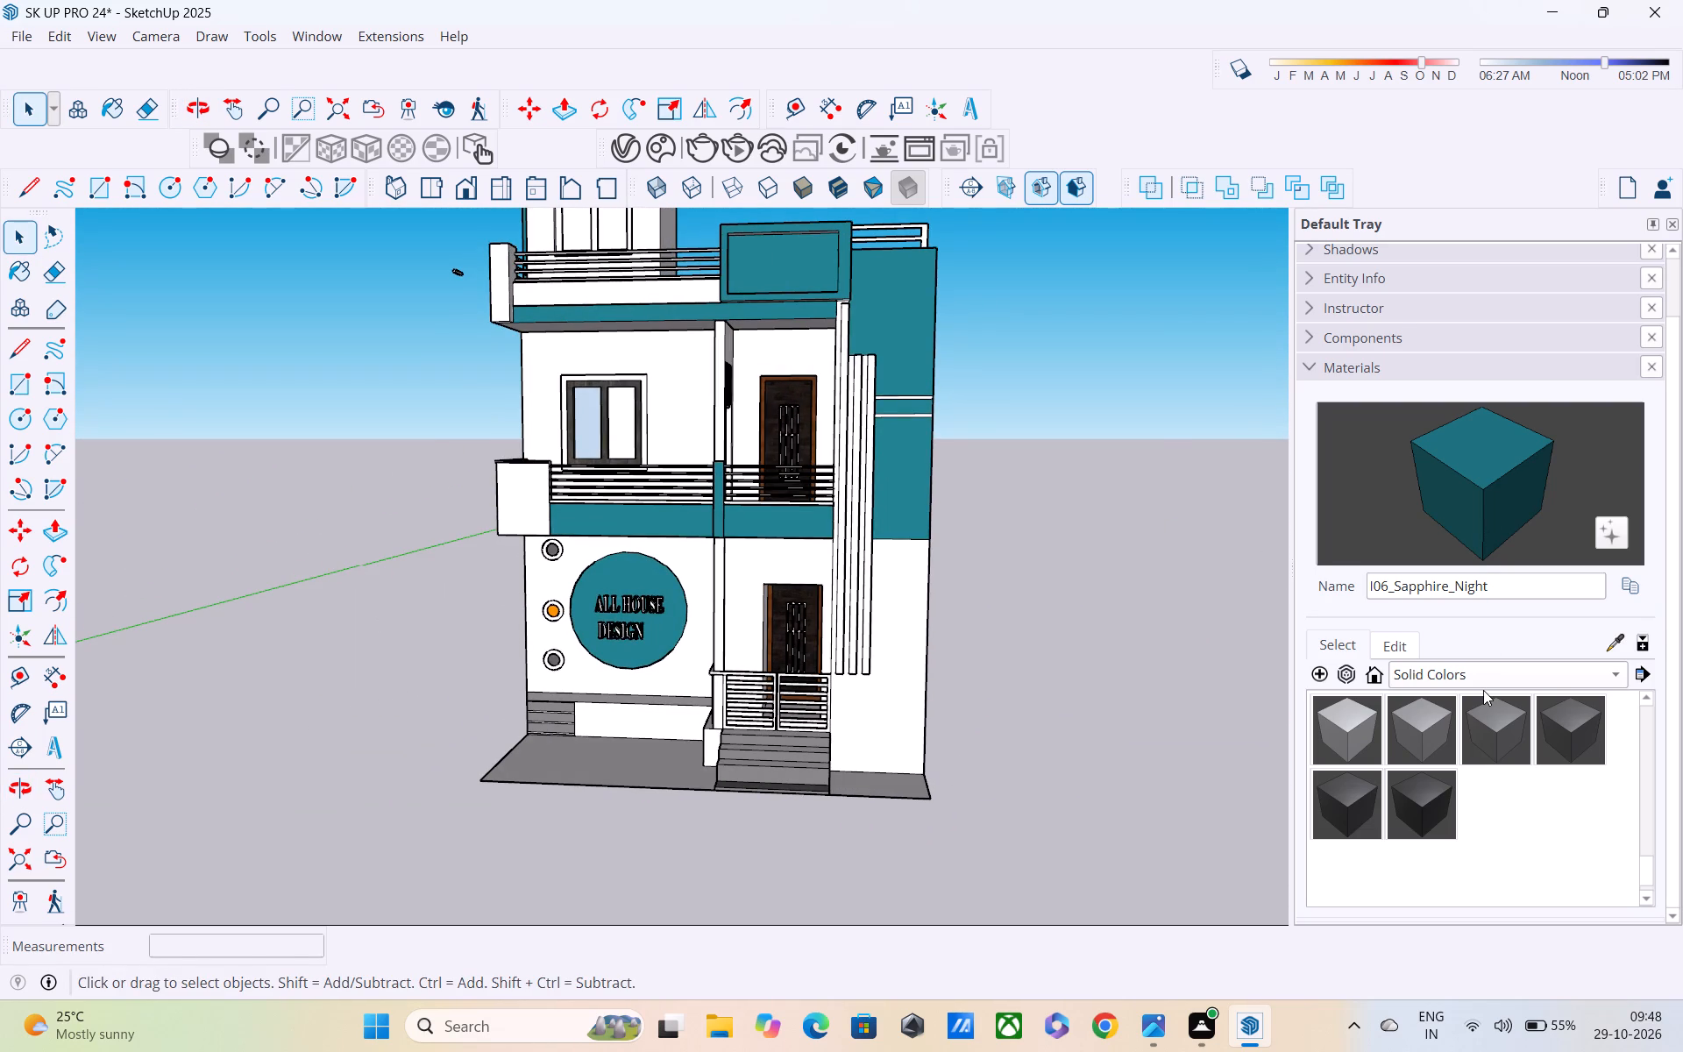
Switch the materials library to the Glass collection.
click(1474, 682)
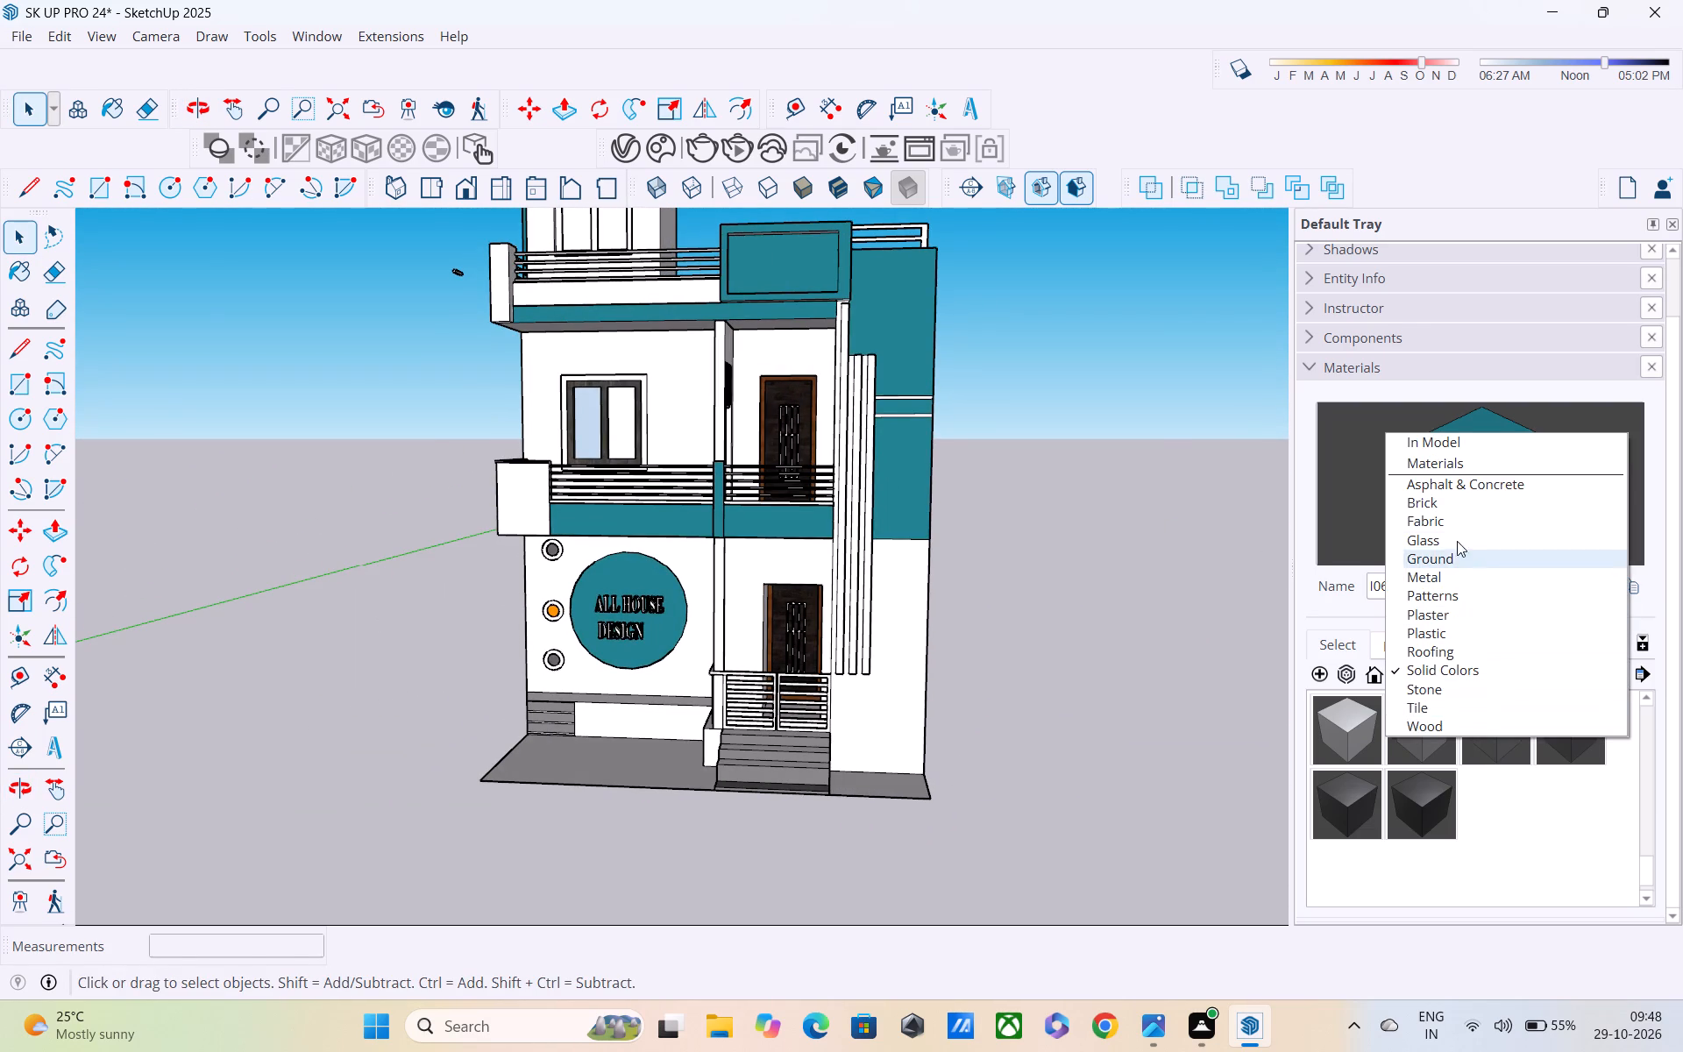
click(1454, 531)
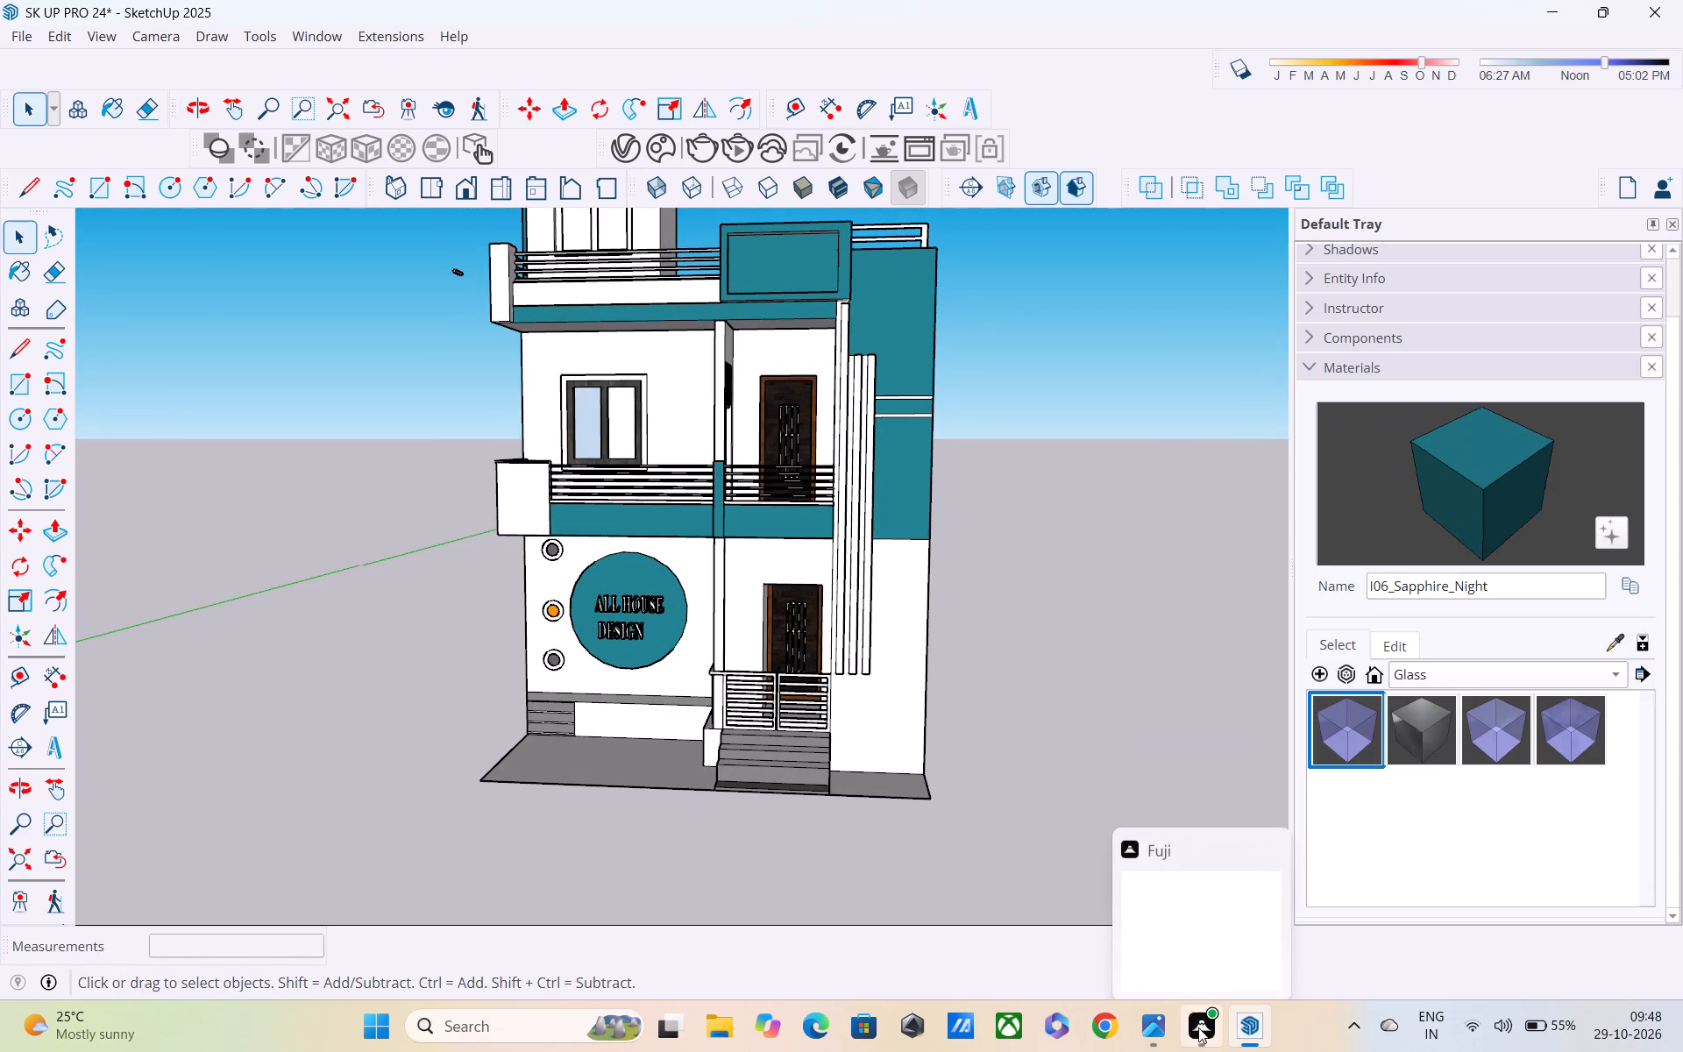
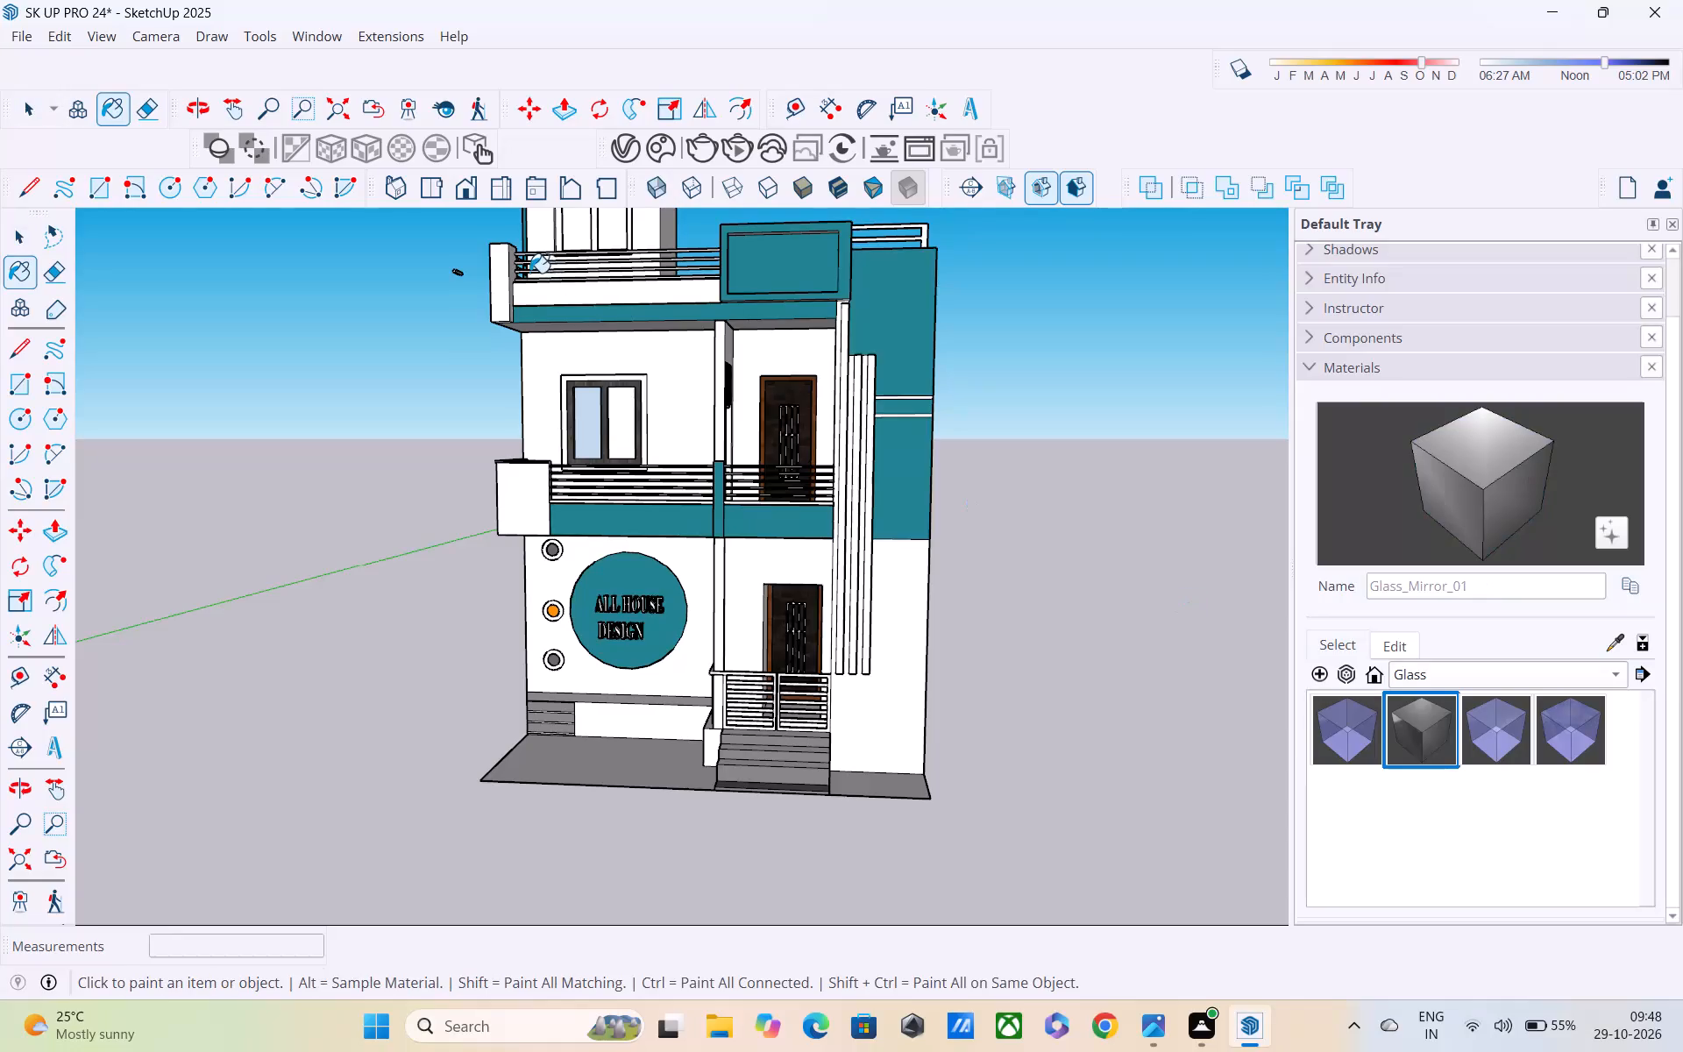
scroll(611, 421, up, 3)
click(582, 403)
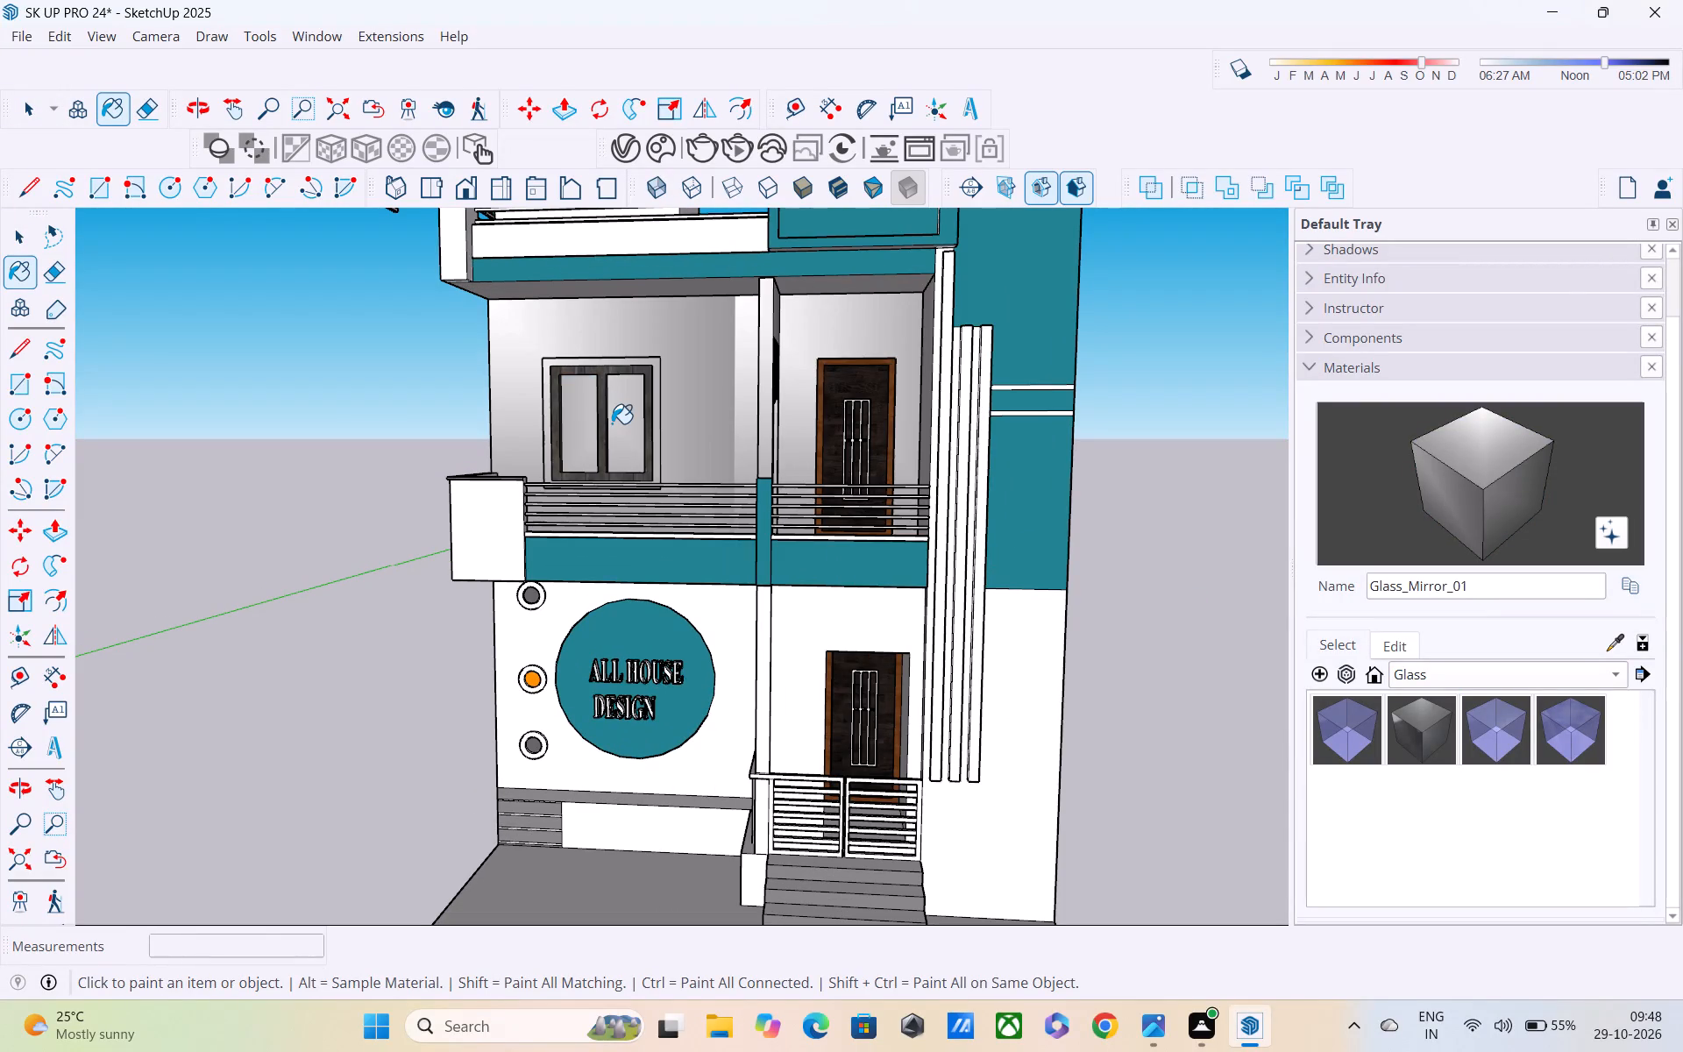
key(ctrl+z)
Paint both panes of the first-floor front window with the Glass_Mirror_01 material.
key(space)
double_click(673, 406)
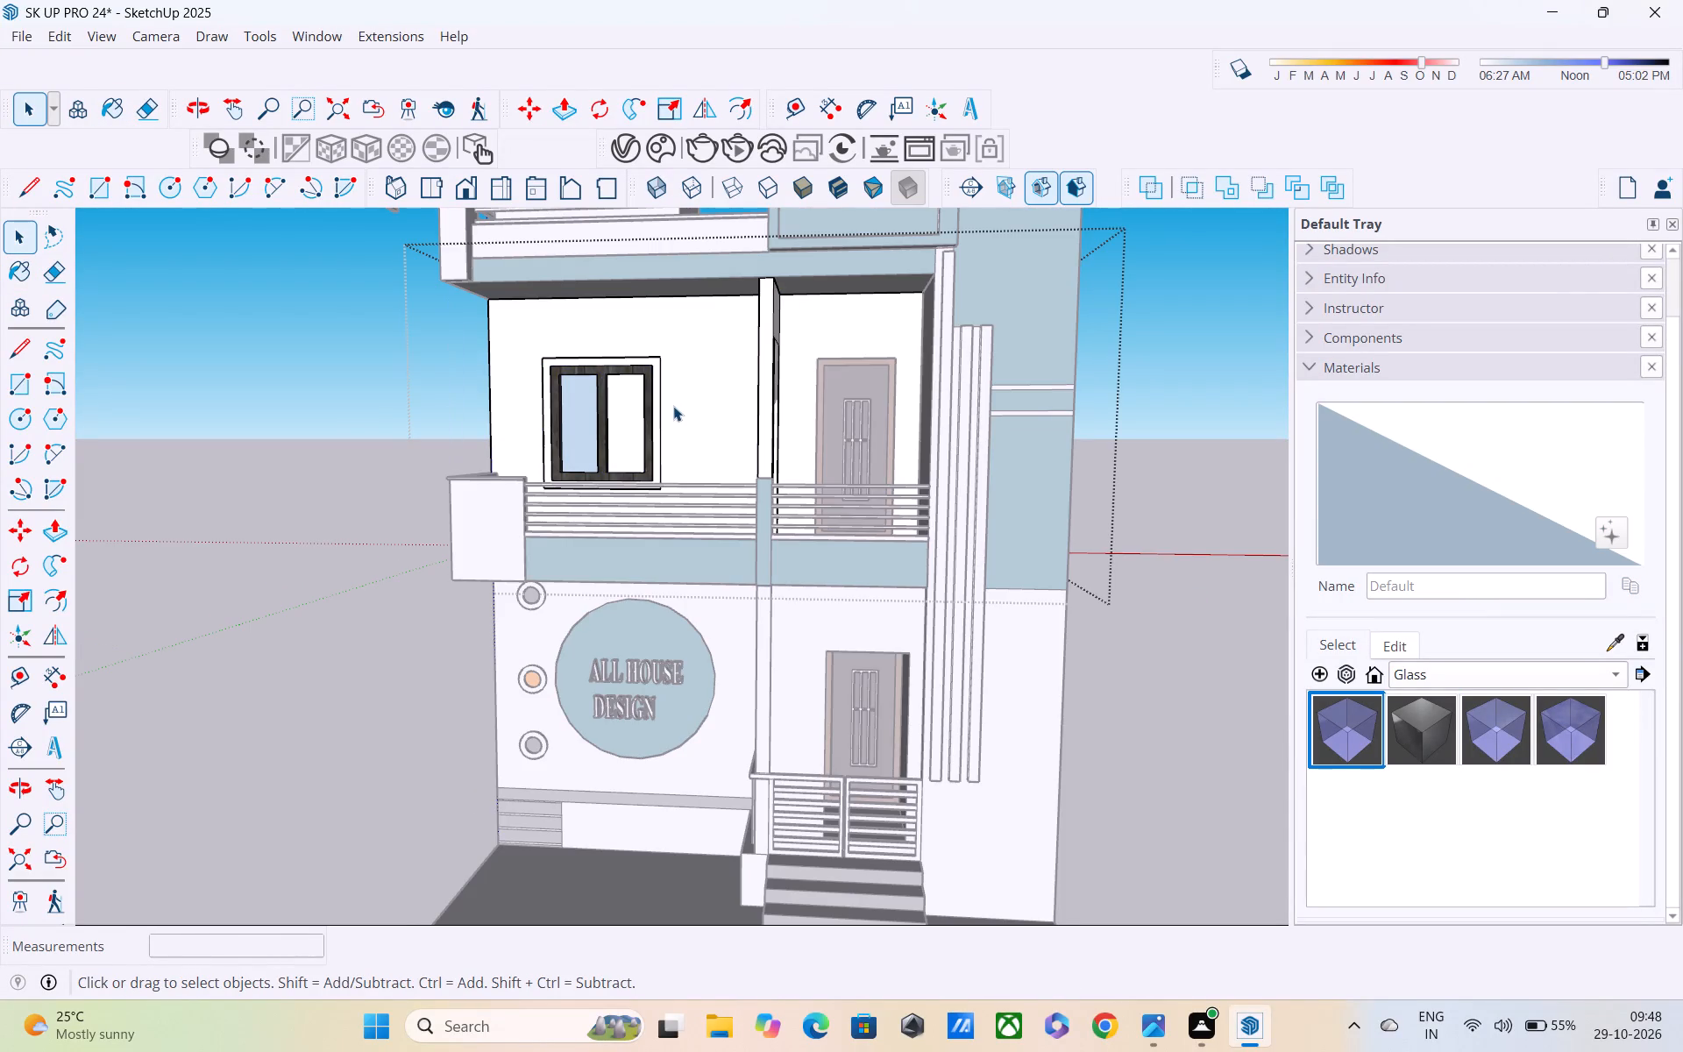
click(1411, 723)
click(575, 422)
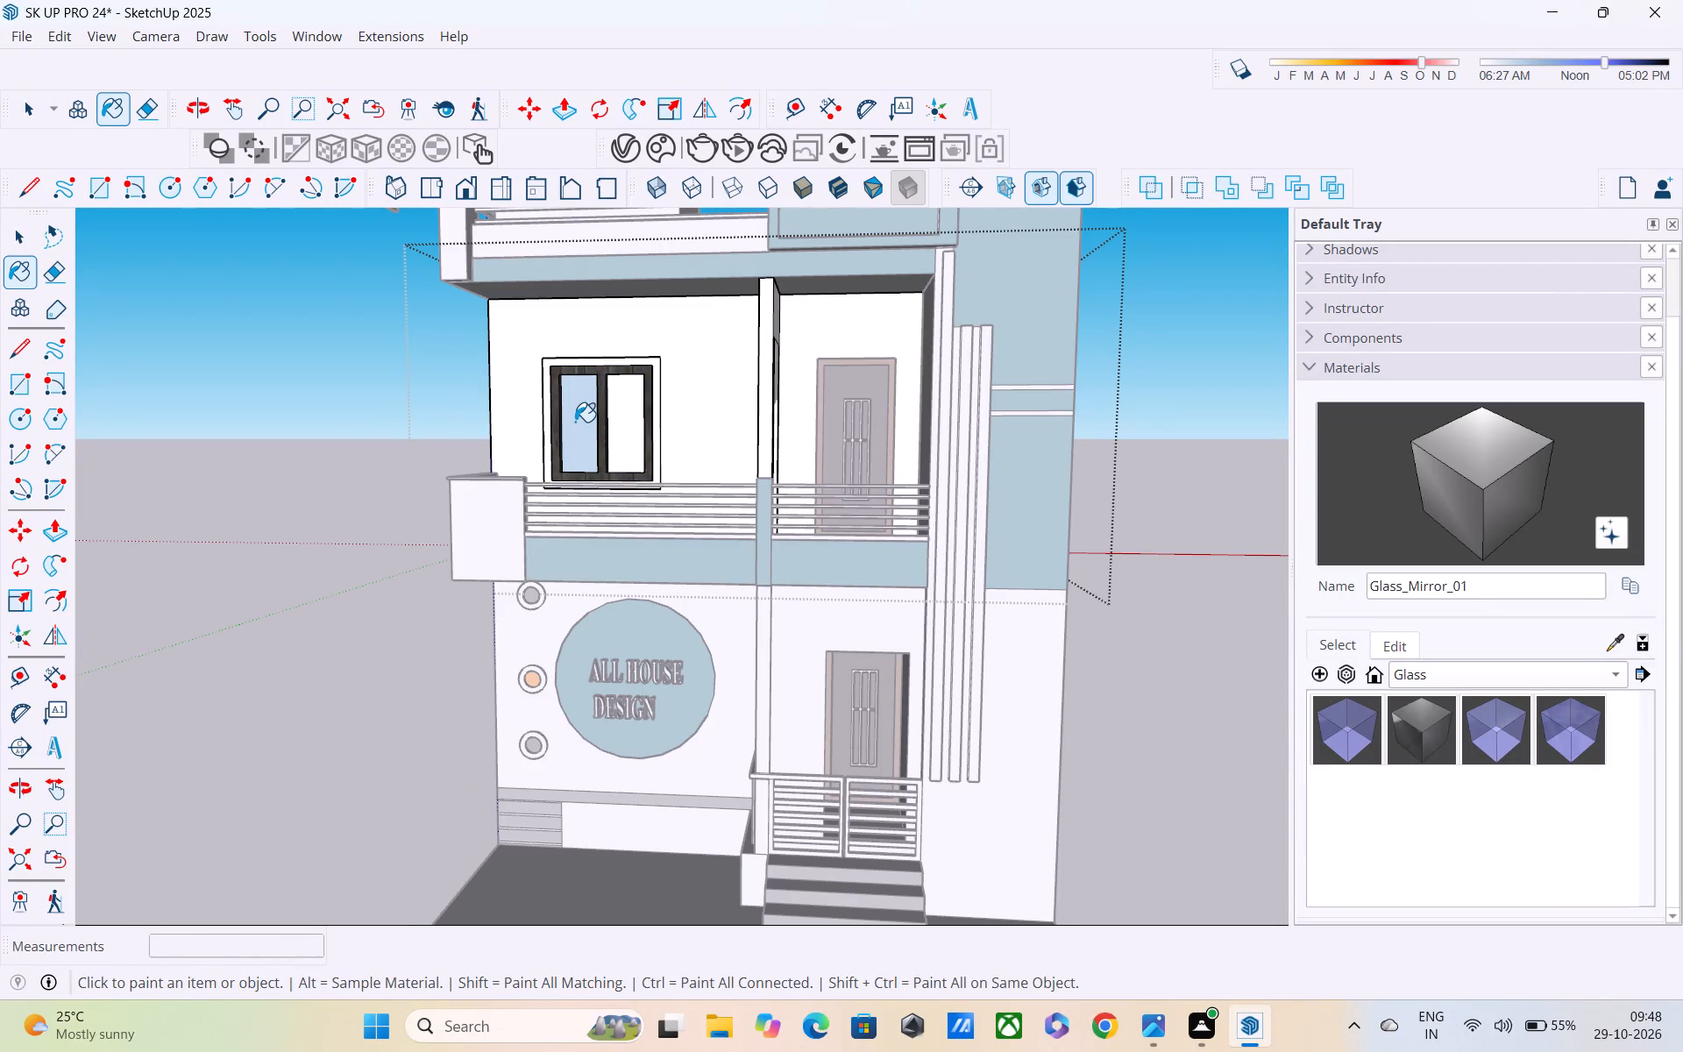
click(633, 431)
Paint both panes of the rooftop room's front window with Glass_Mirror_01.
middle_drag(770, 523, 871, 736)
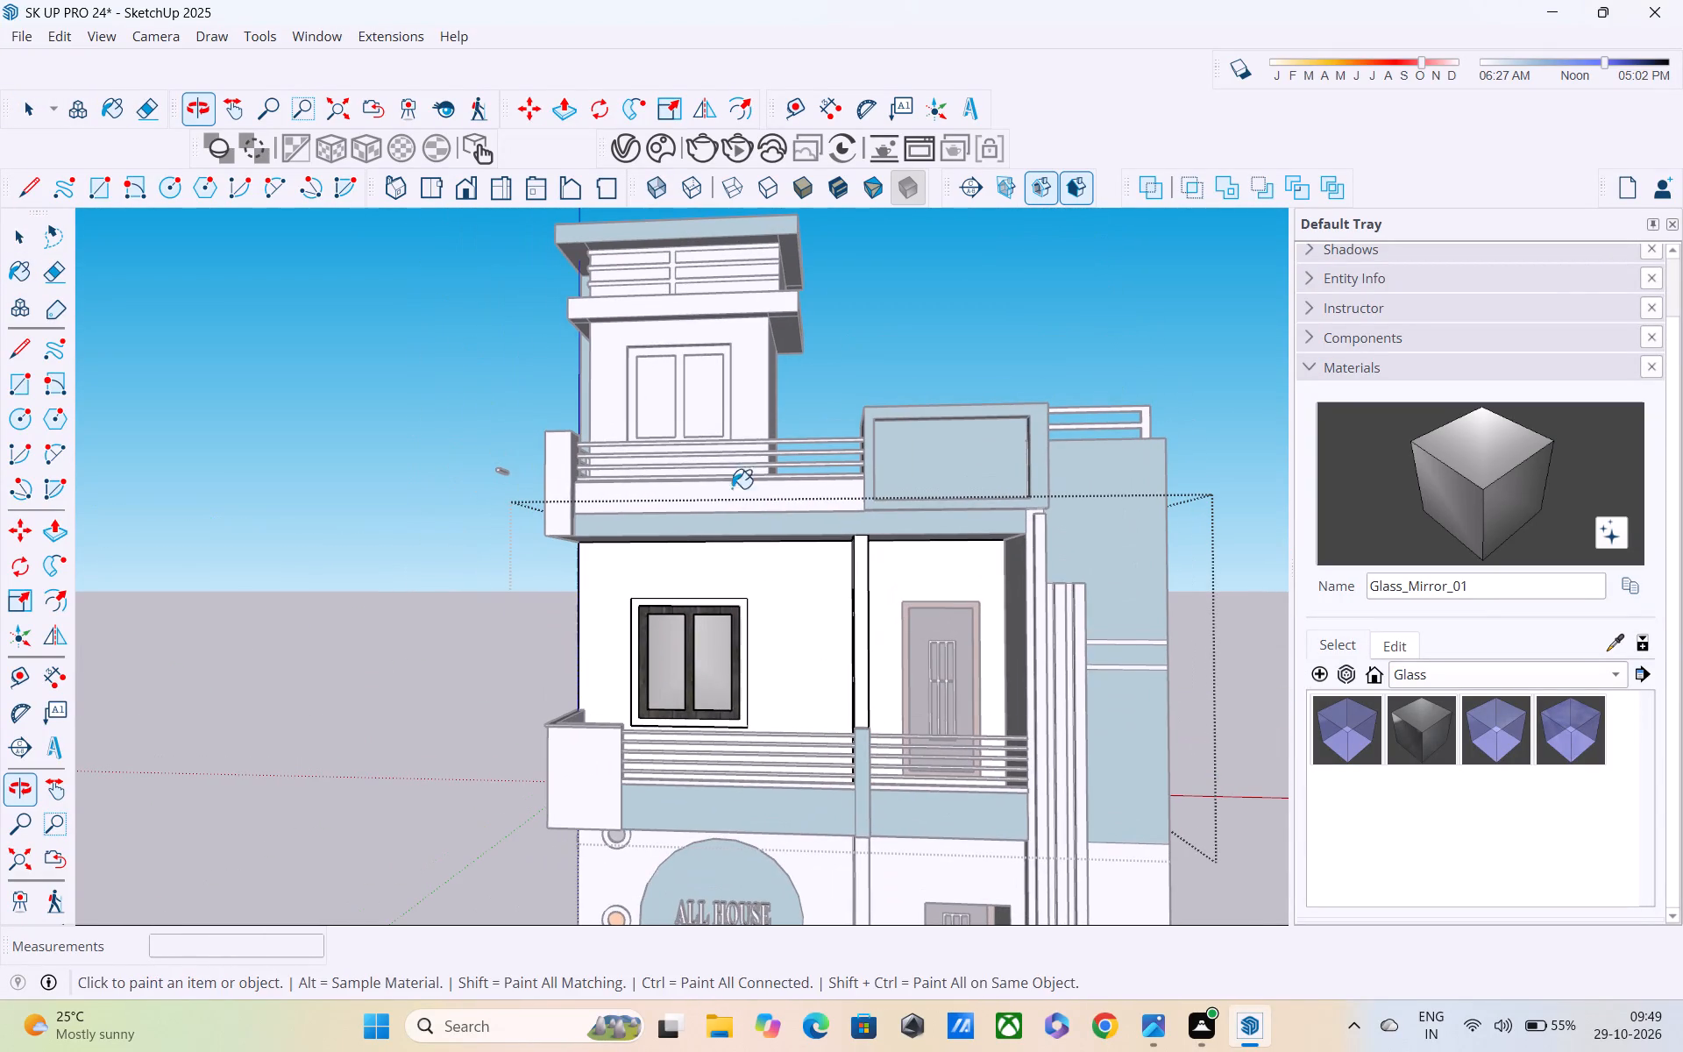
key(space)
double_click(706, 405)
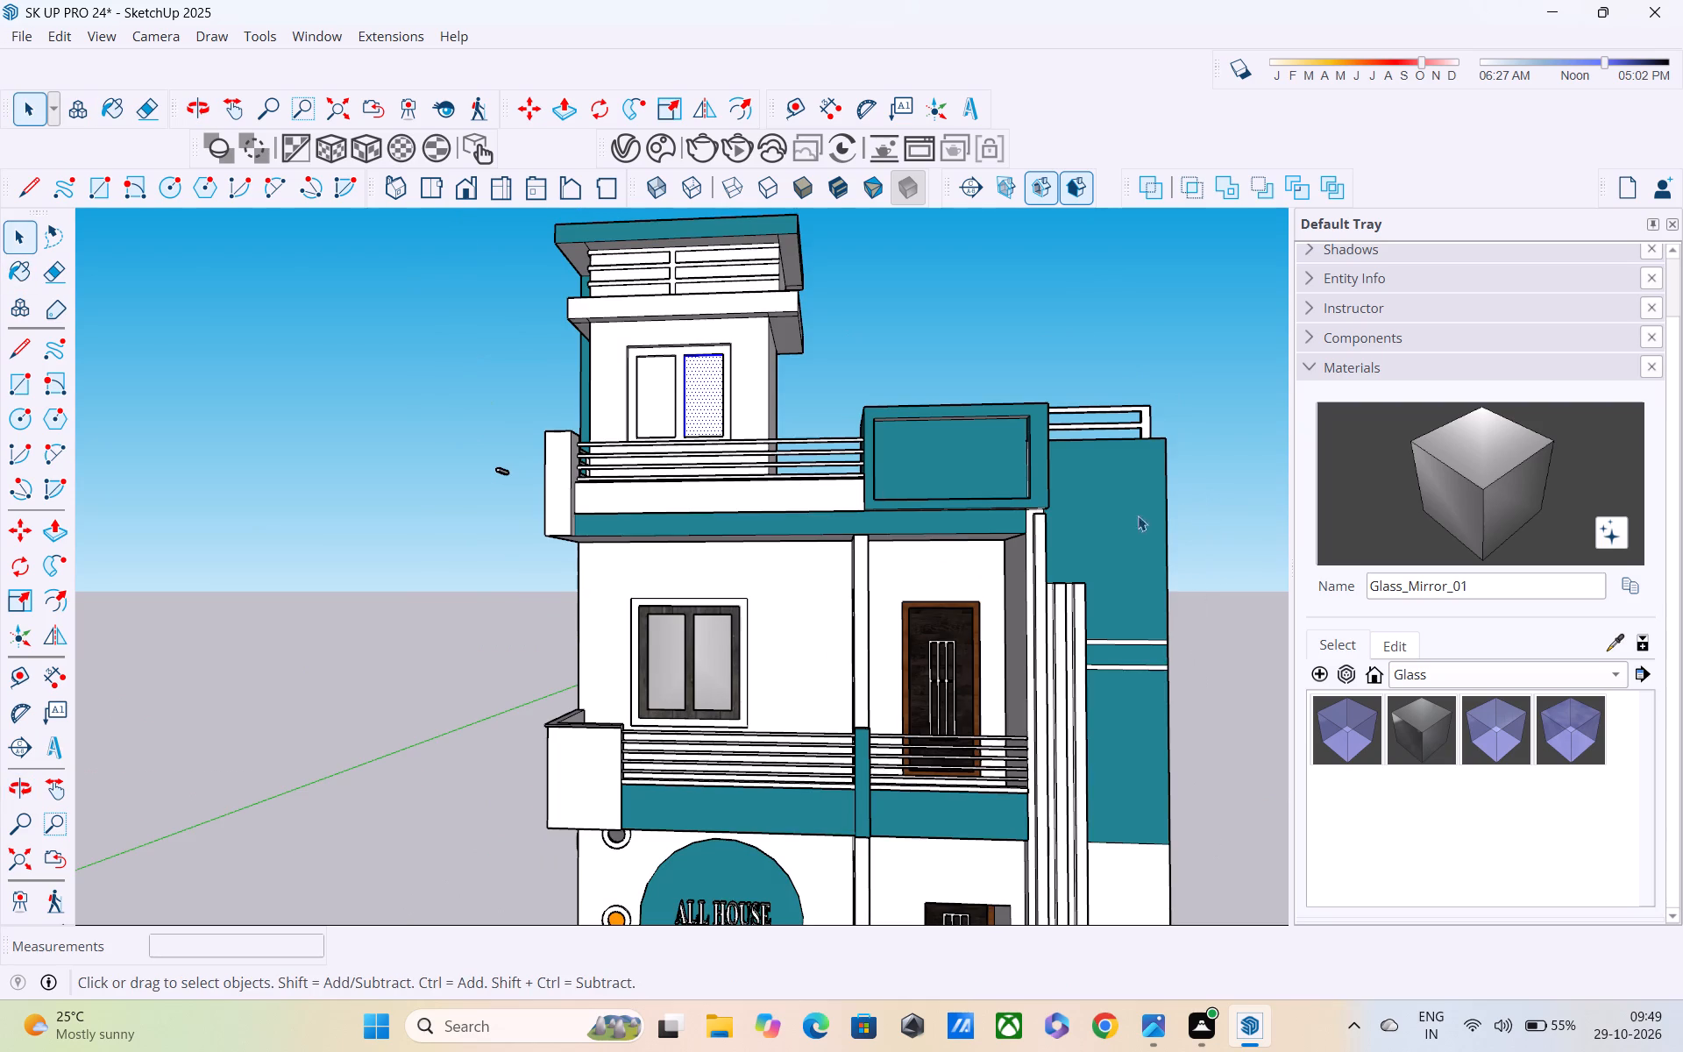
click(1467, 448)
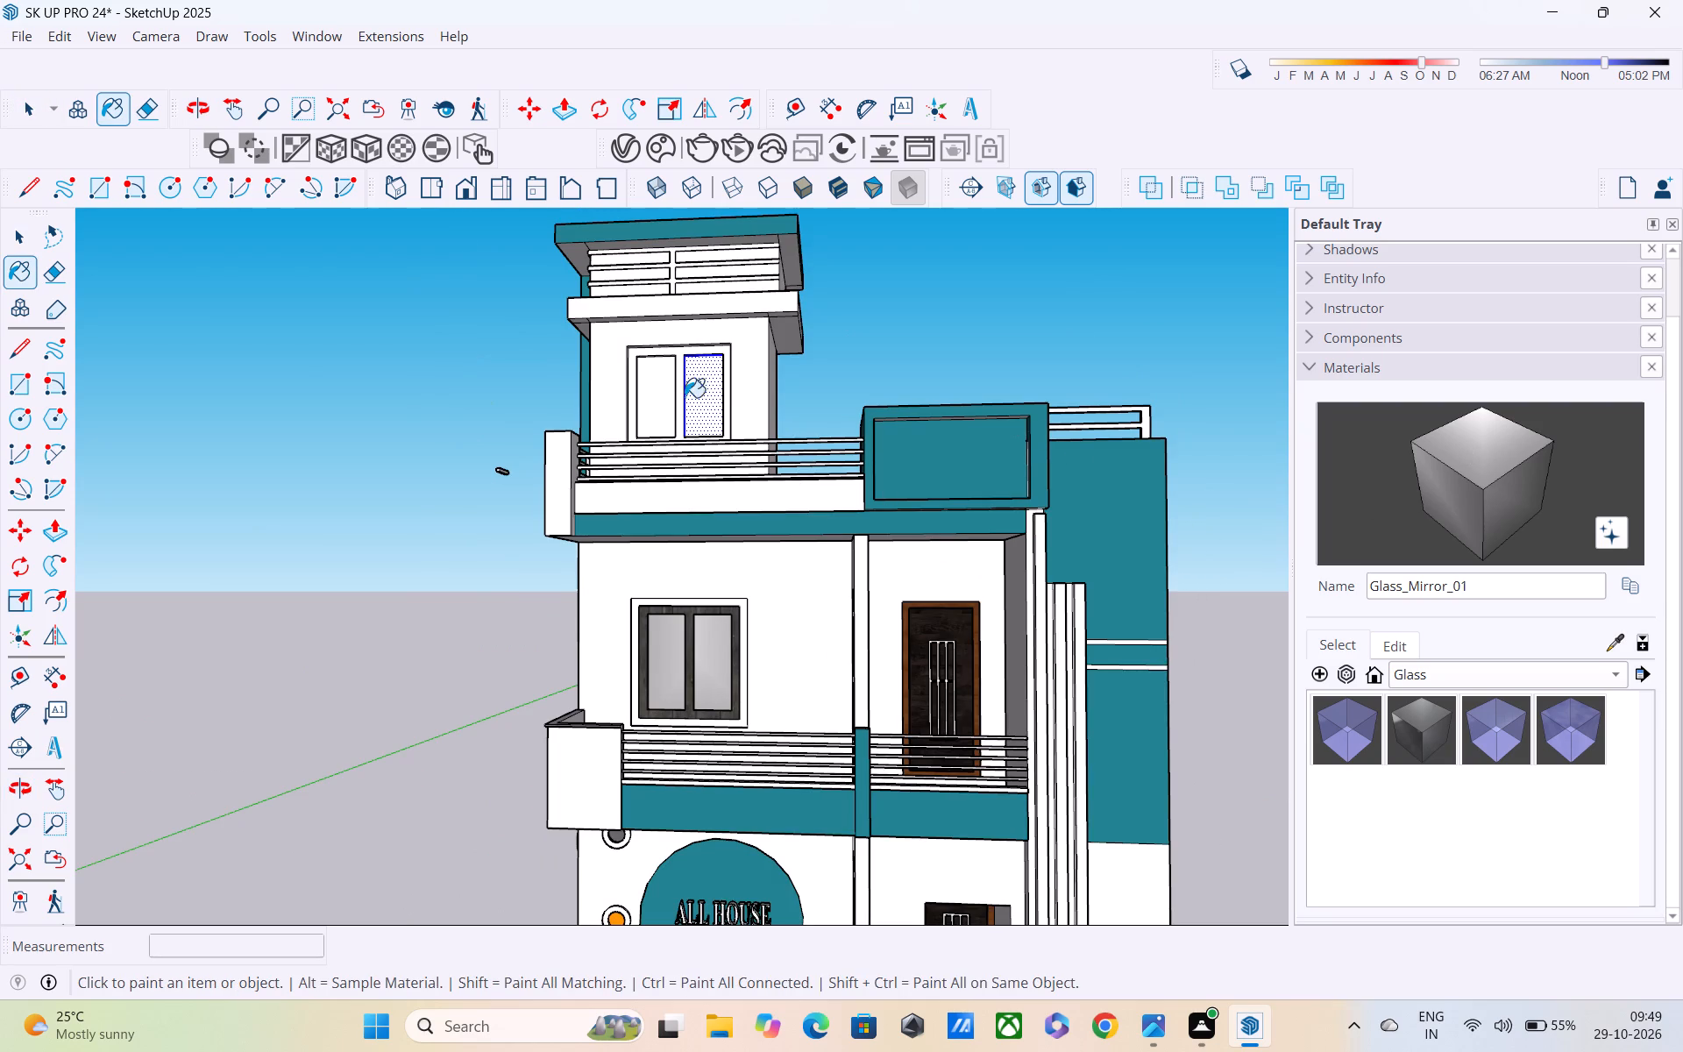
click(703, 401)
click(664, 387)
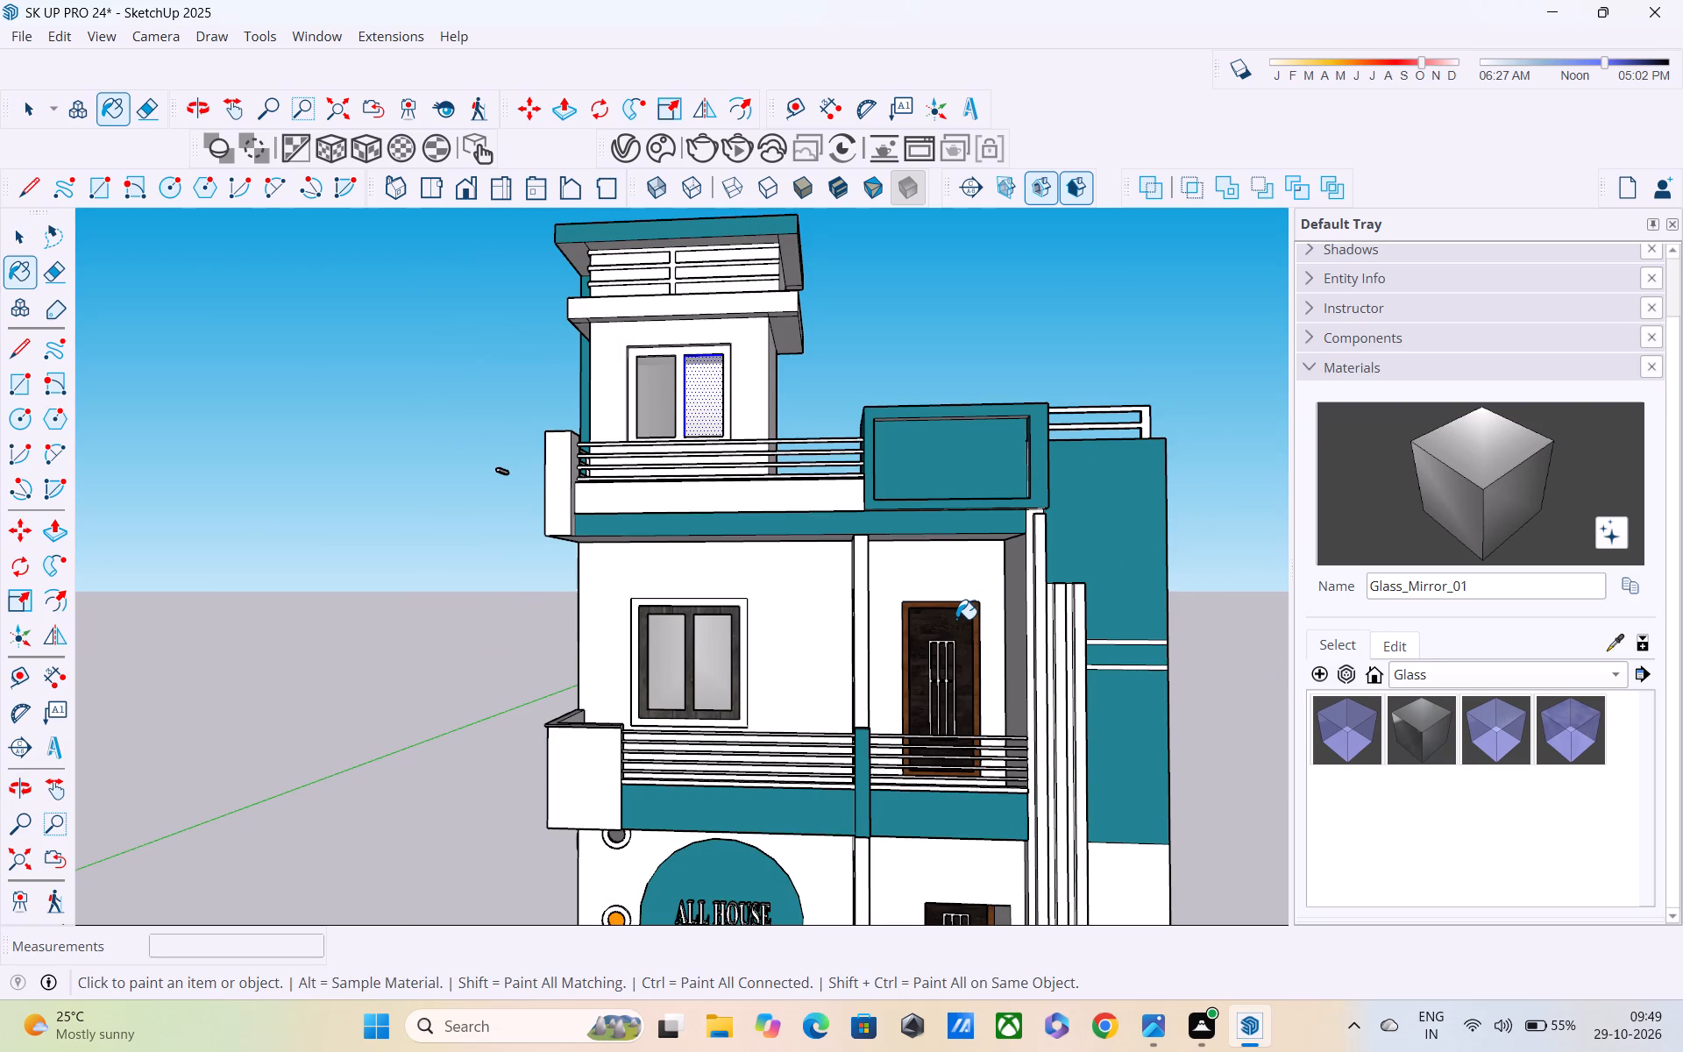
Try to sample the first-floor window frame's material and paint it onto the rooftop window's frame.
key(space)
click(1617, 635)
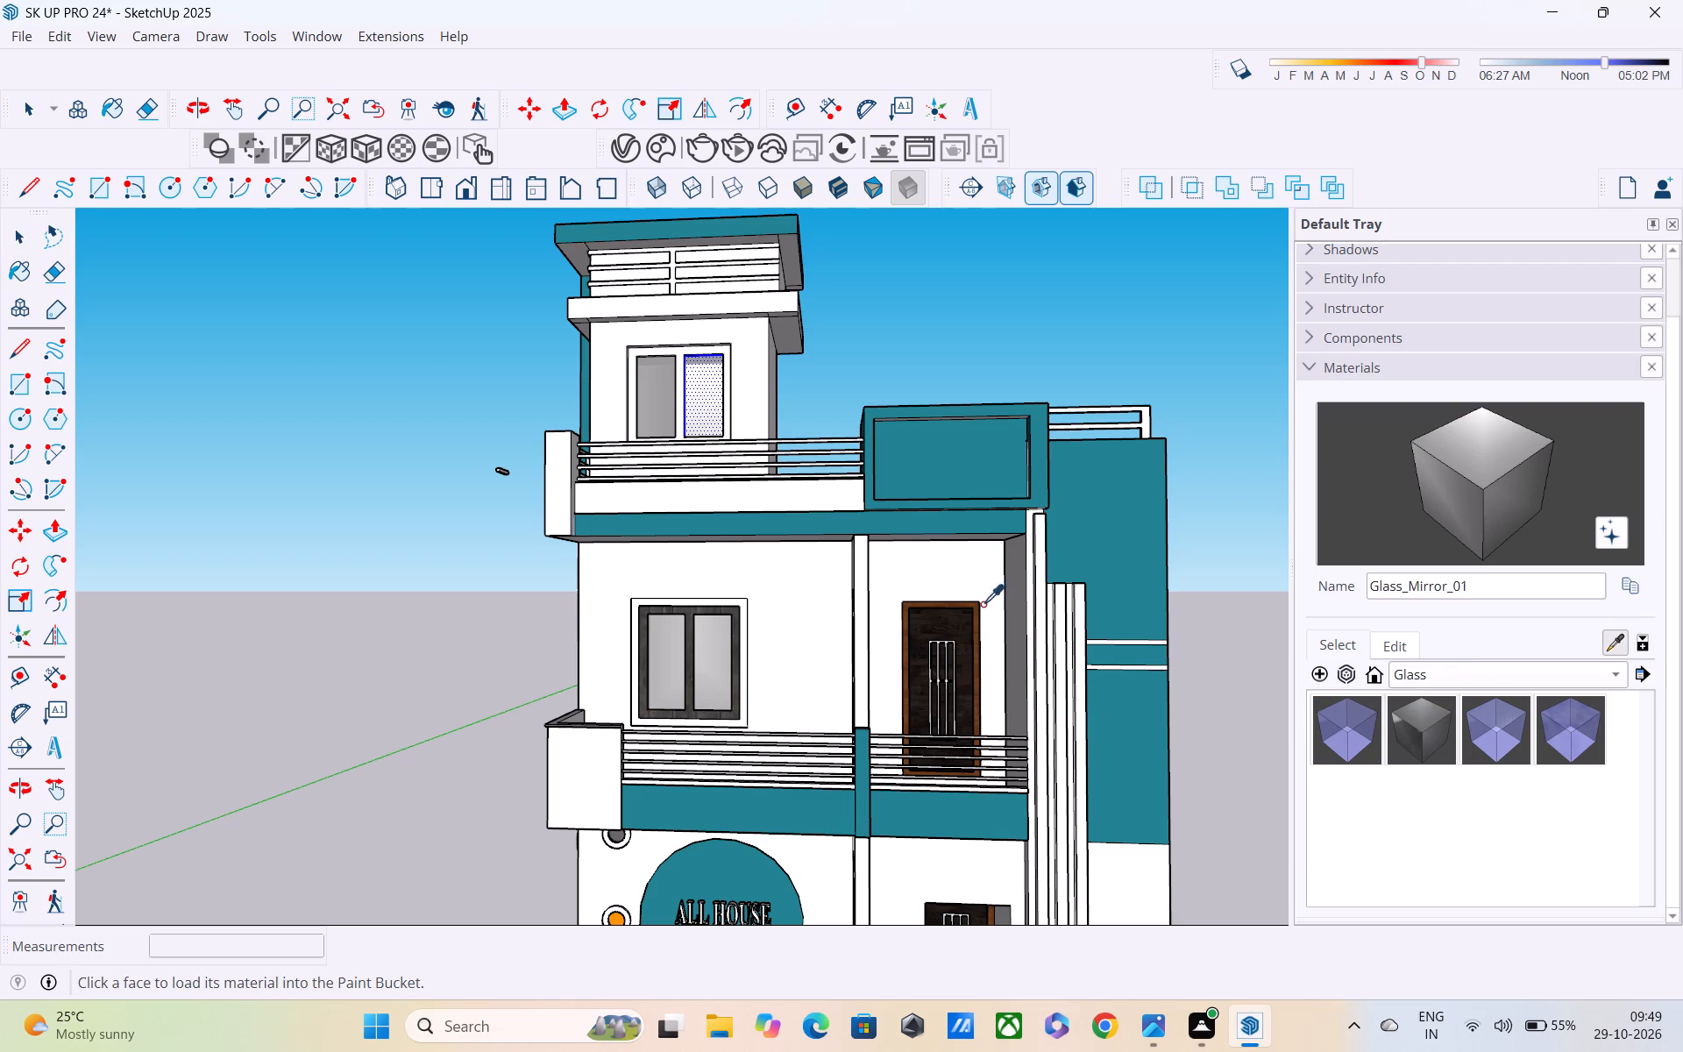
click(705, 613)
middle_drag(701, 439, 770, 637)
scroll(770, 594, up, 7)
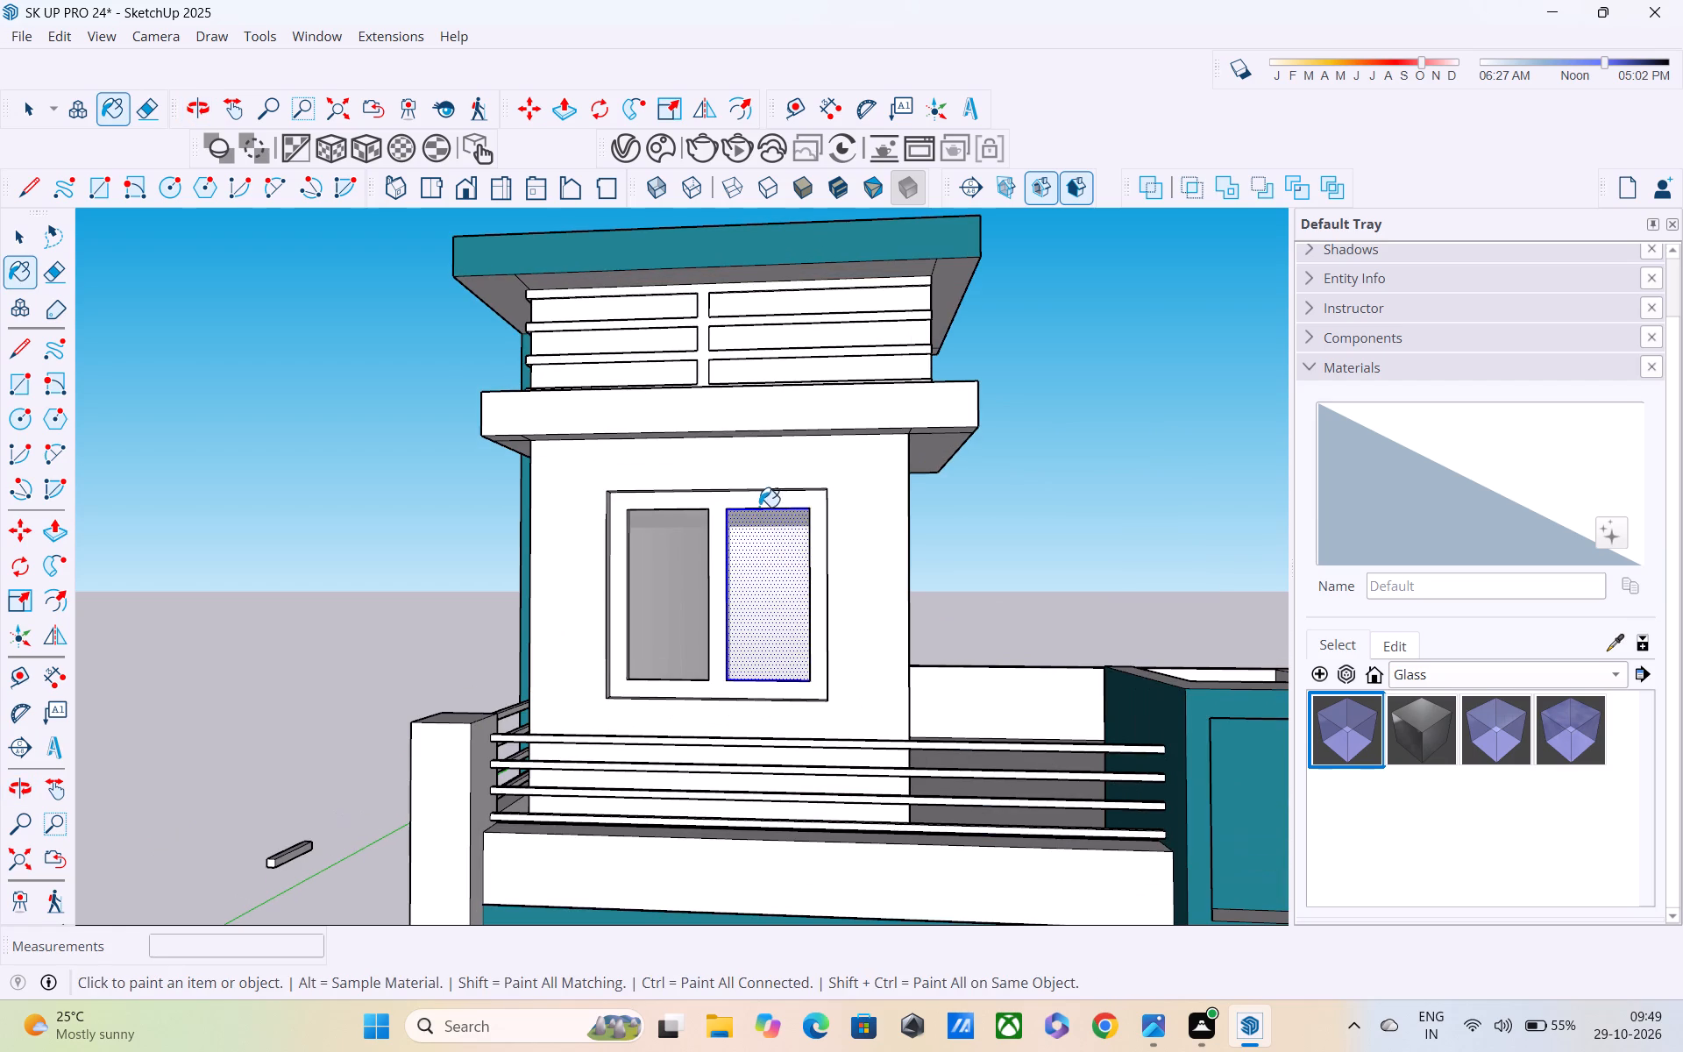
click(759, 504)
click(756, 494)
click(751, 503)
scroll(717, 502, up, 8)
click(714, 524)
Paint the rooftop window's frame with Wood_Planks_01_1K, sampled from the first-floor window frame.
key(space)
double_click(714, 525)
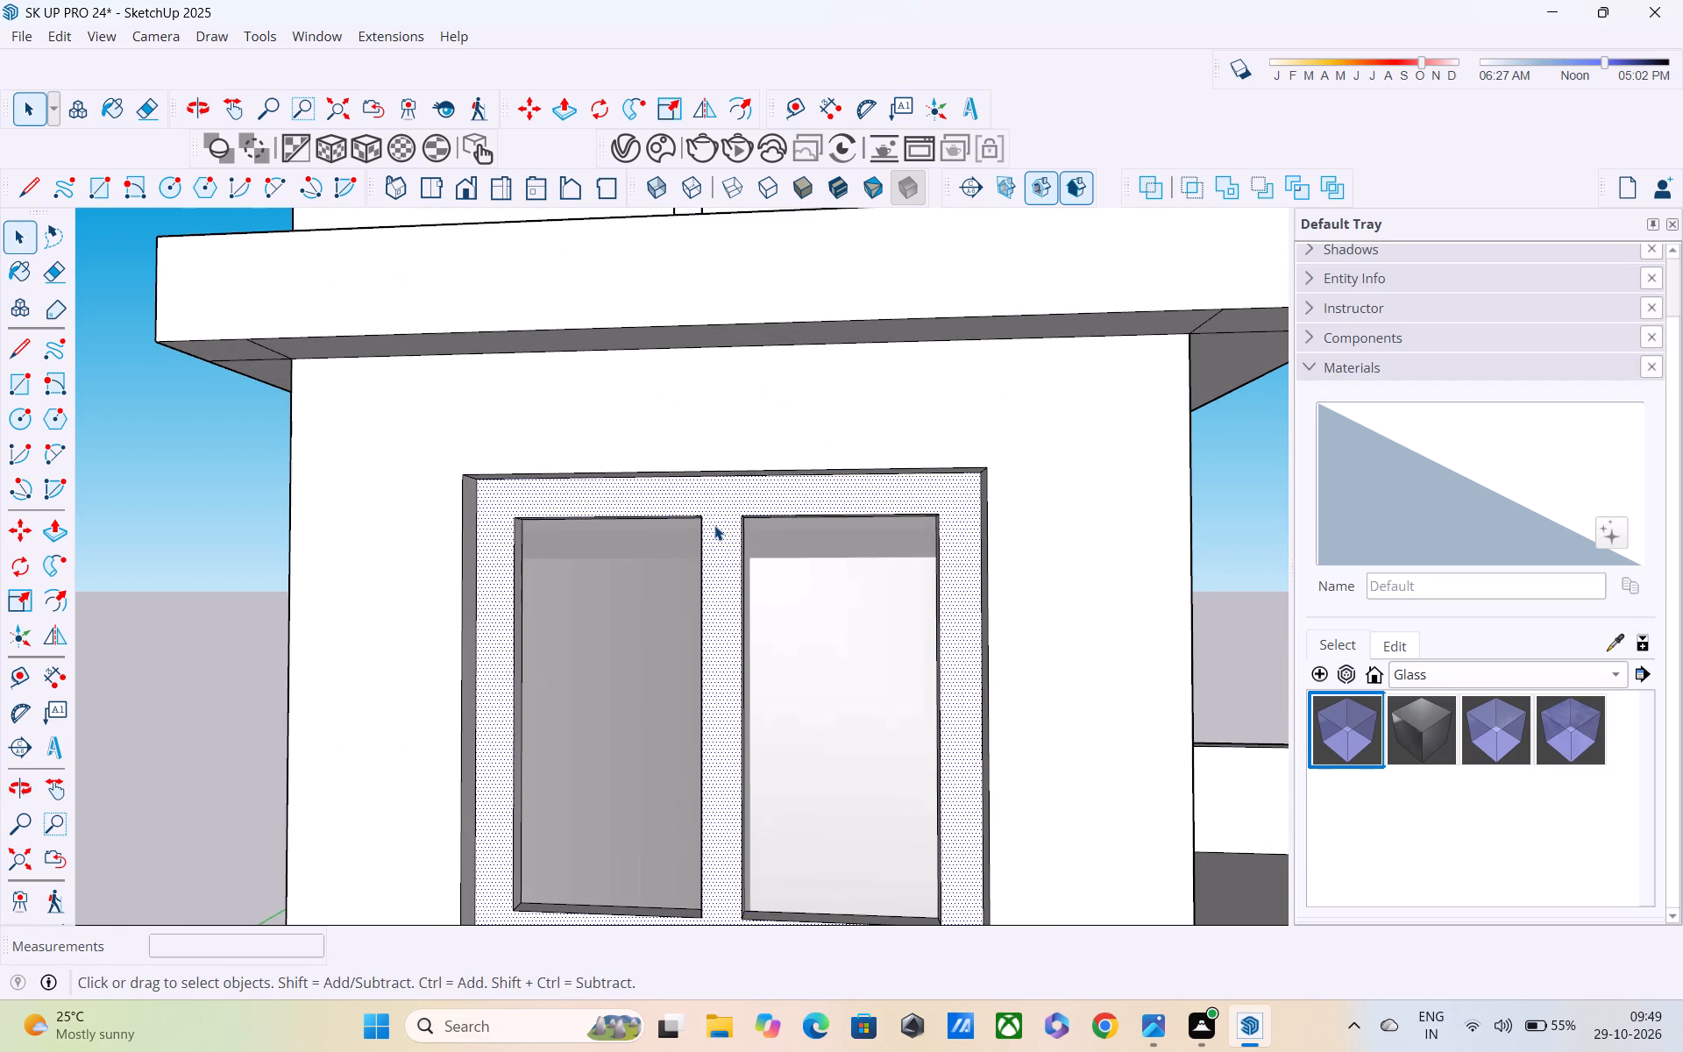
click(1621, 631)
scroll(1147, 693, down, 2)
shift+middle_drag(1142, 695, 953, 166)
scroll(953, 166, up, 1)
scroll(874, 457, down, 1)
middle_drag(874, 457, 874, 371)
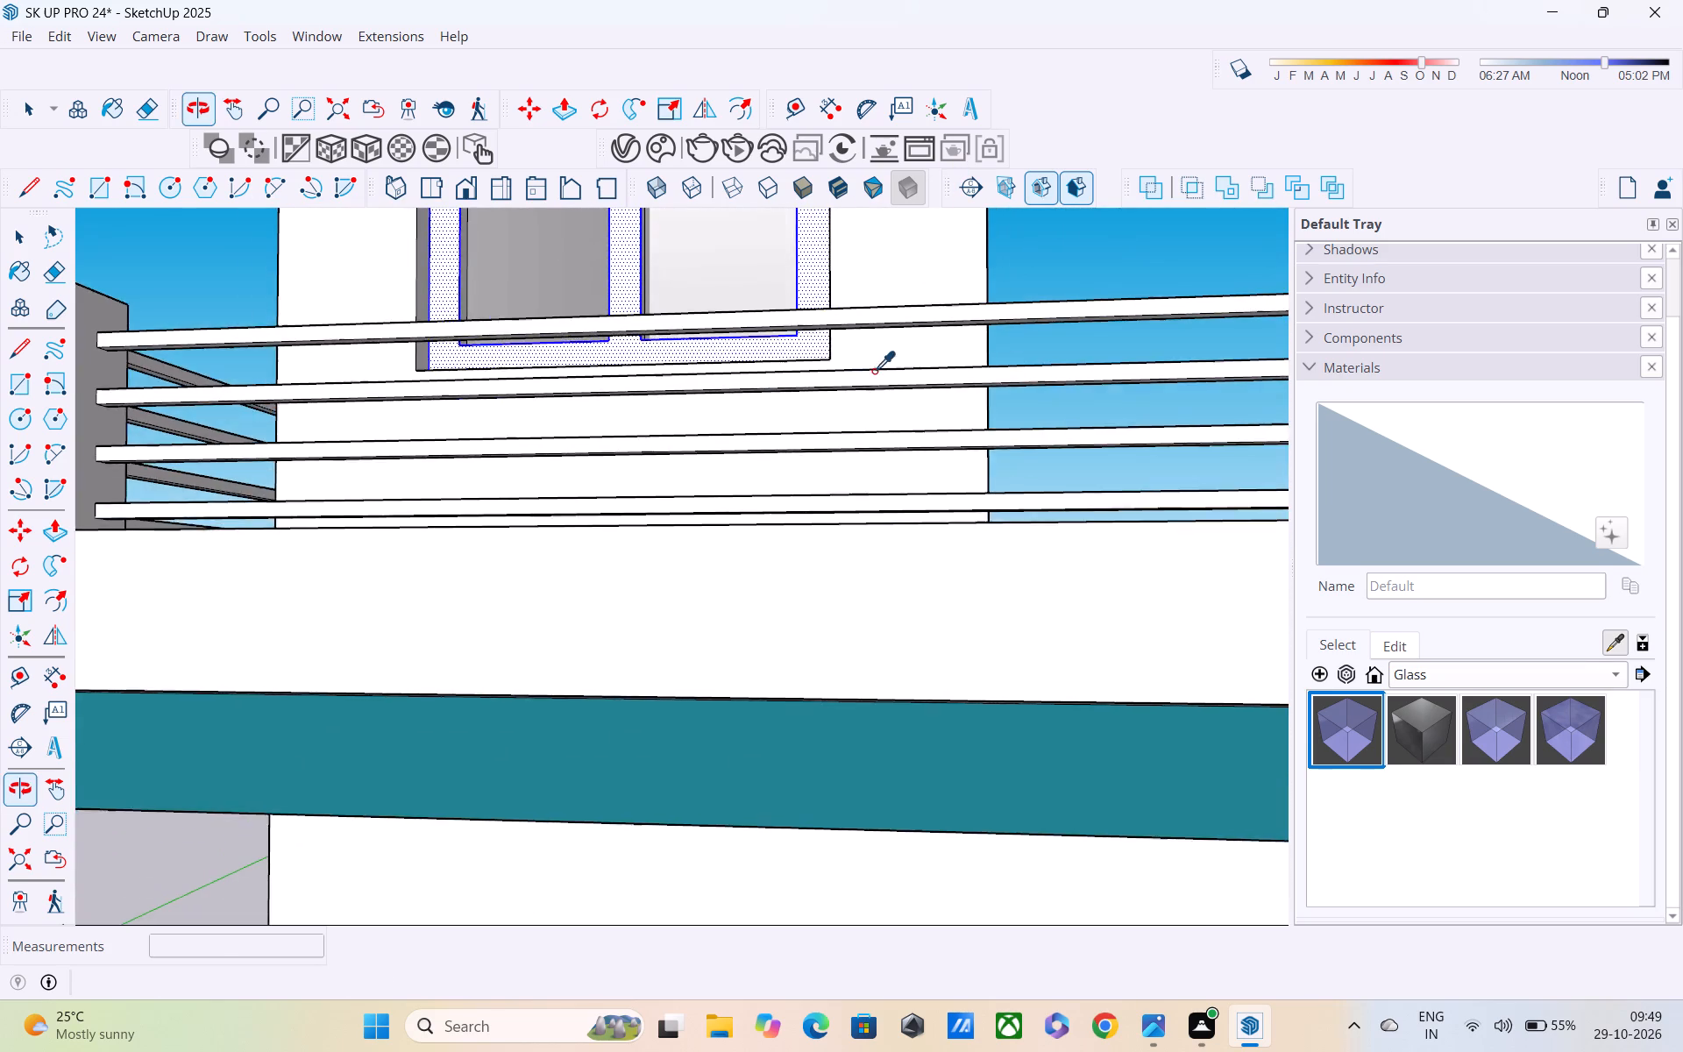
scroll(874, 380, down, 5)
shift+scroll(877, 636, down, 1)
click(752, 797)
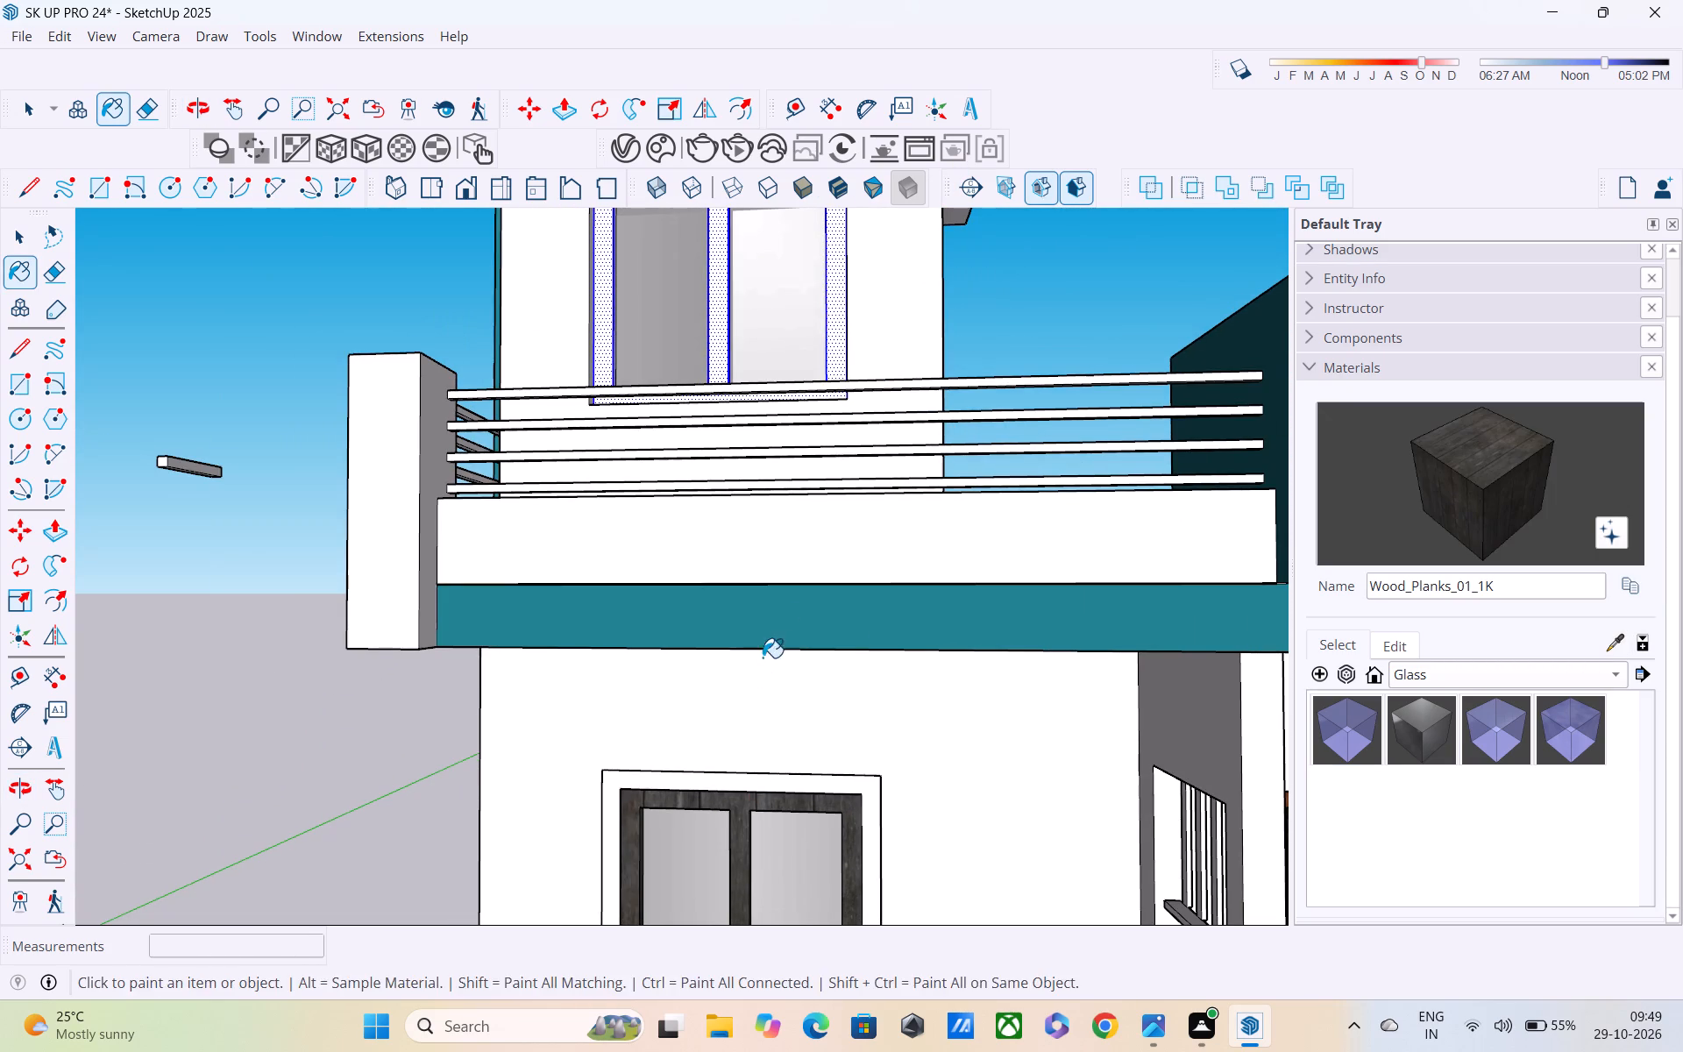
shift+middle_drag(764, 652, 805, 956)
click(749, 407)
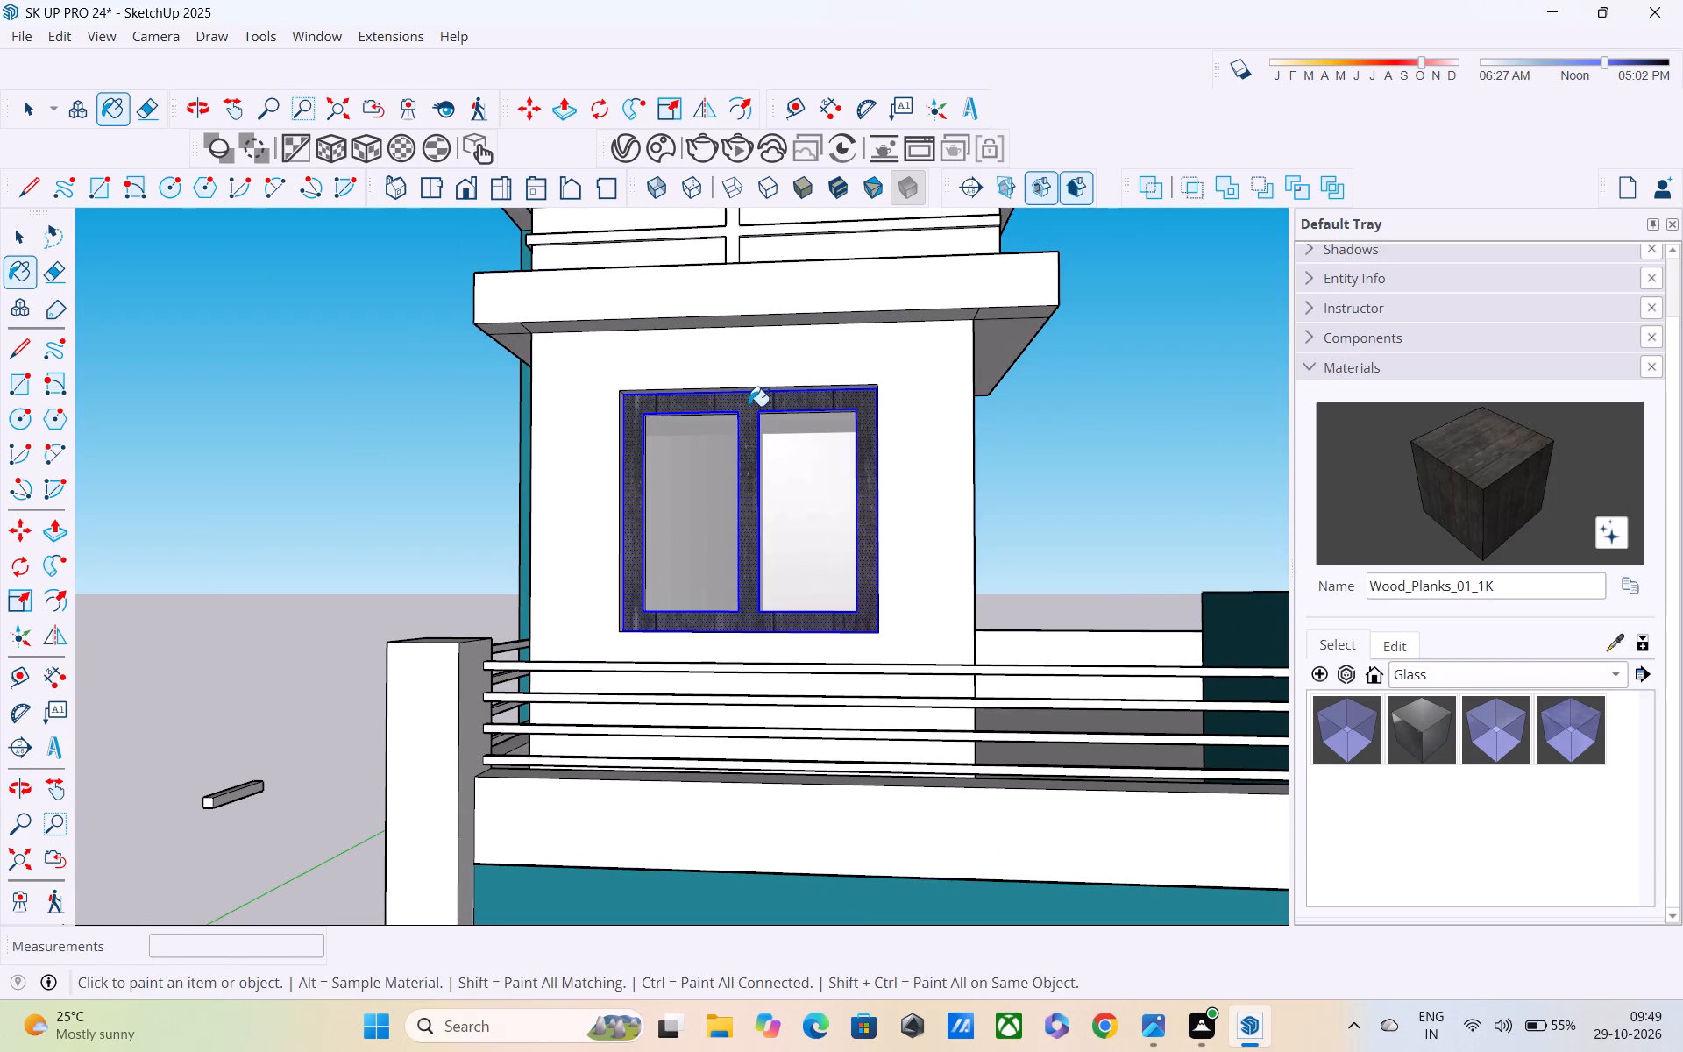
middle_drag(795, 617, 831, 750)
key(space)
click(1091, 456)
Inspect the front elevation, its windows, balconies and roof from above and below.
shift+middle_drag(1074, 513, 1044, 341)
scroll(1043, 357, down, 3)
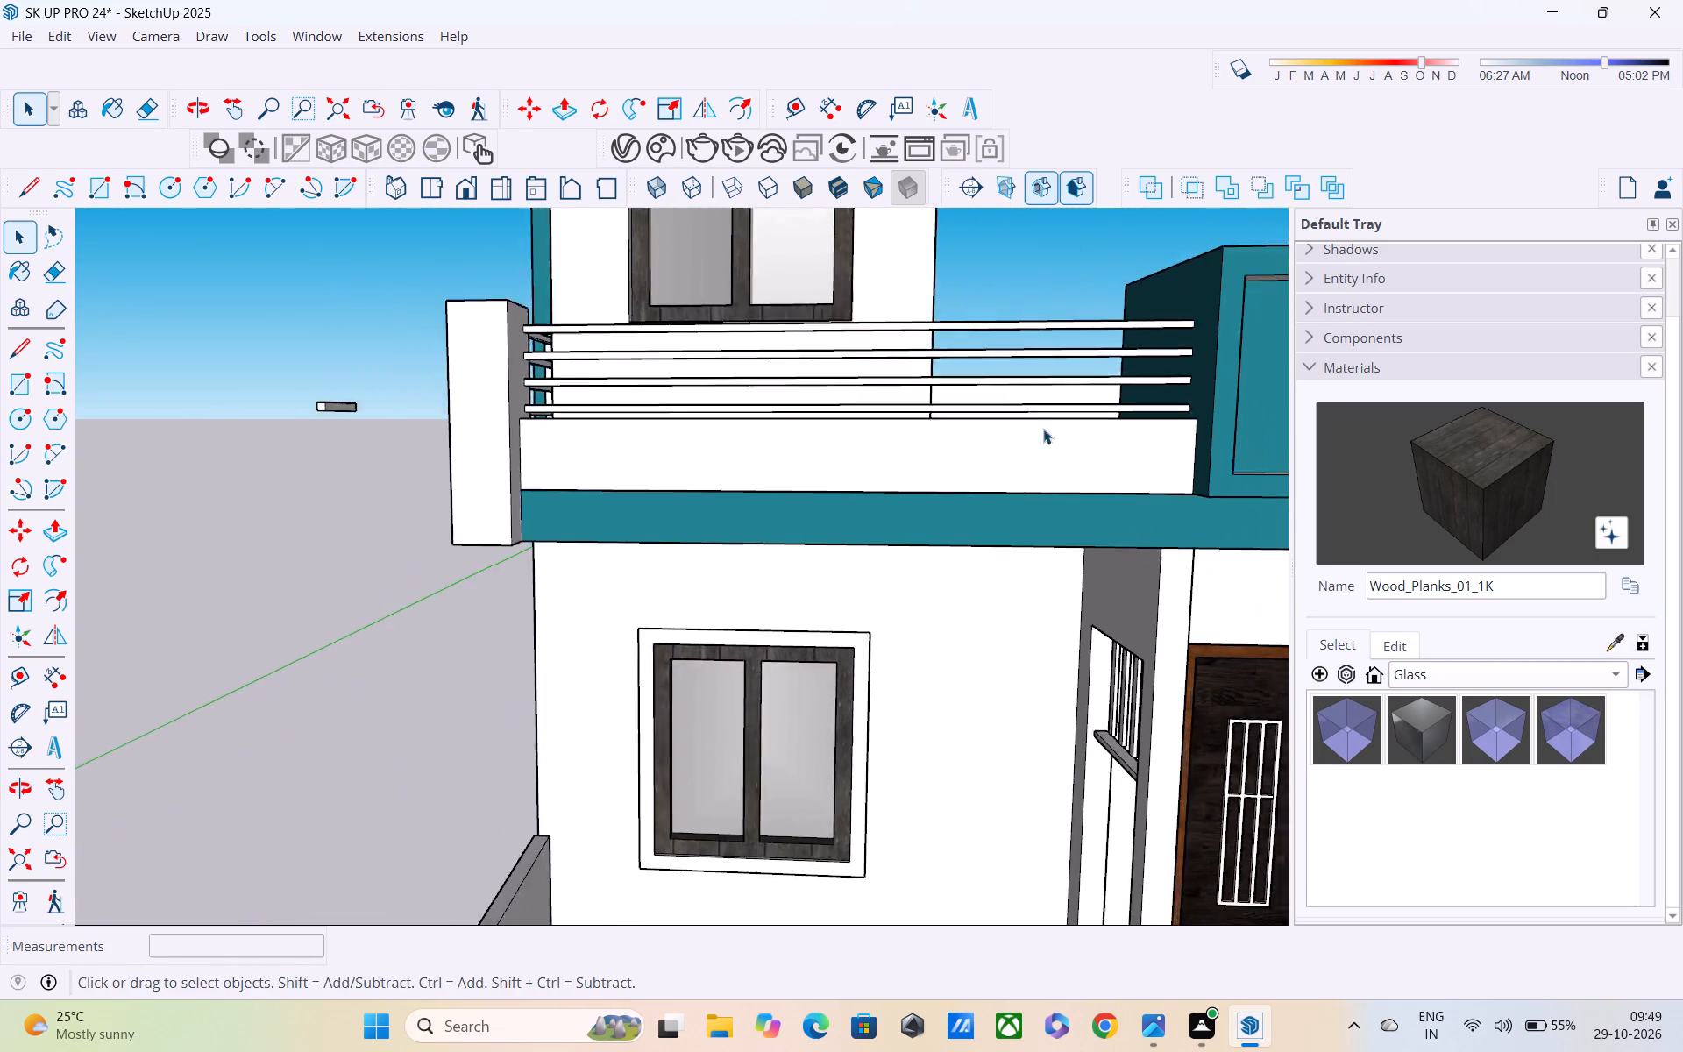
scroll(1043, 429, down, 2)
shift+middle_drag(1049, 590, 953, 326)
middle_drag(943, 512, 718, 370)
scroll(738, 437, down, 4)
middle_drag(801, 540, 801, 331)
scroll(801, 331, up, 1)
middle_drag(856, 409, 985, 629)
middle_drag(736, 392, 913, 938)
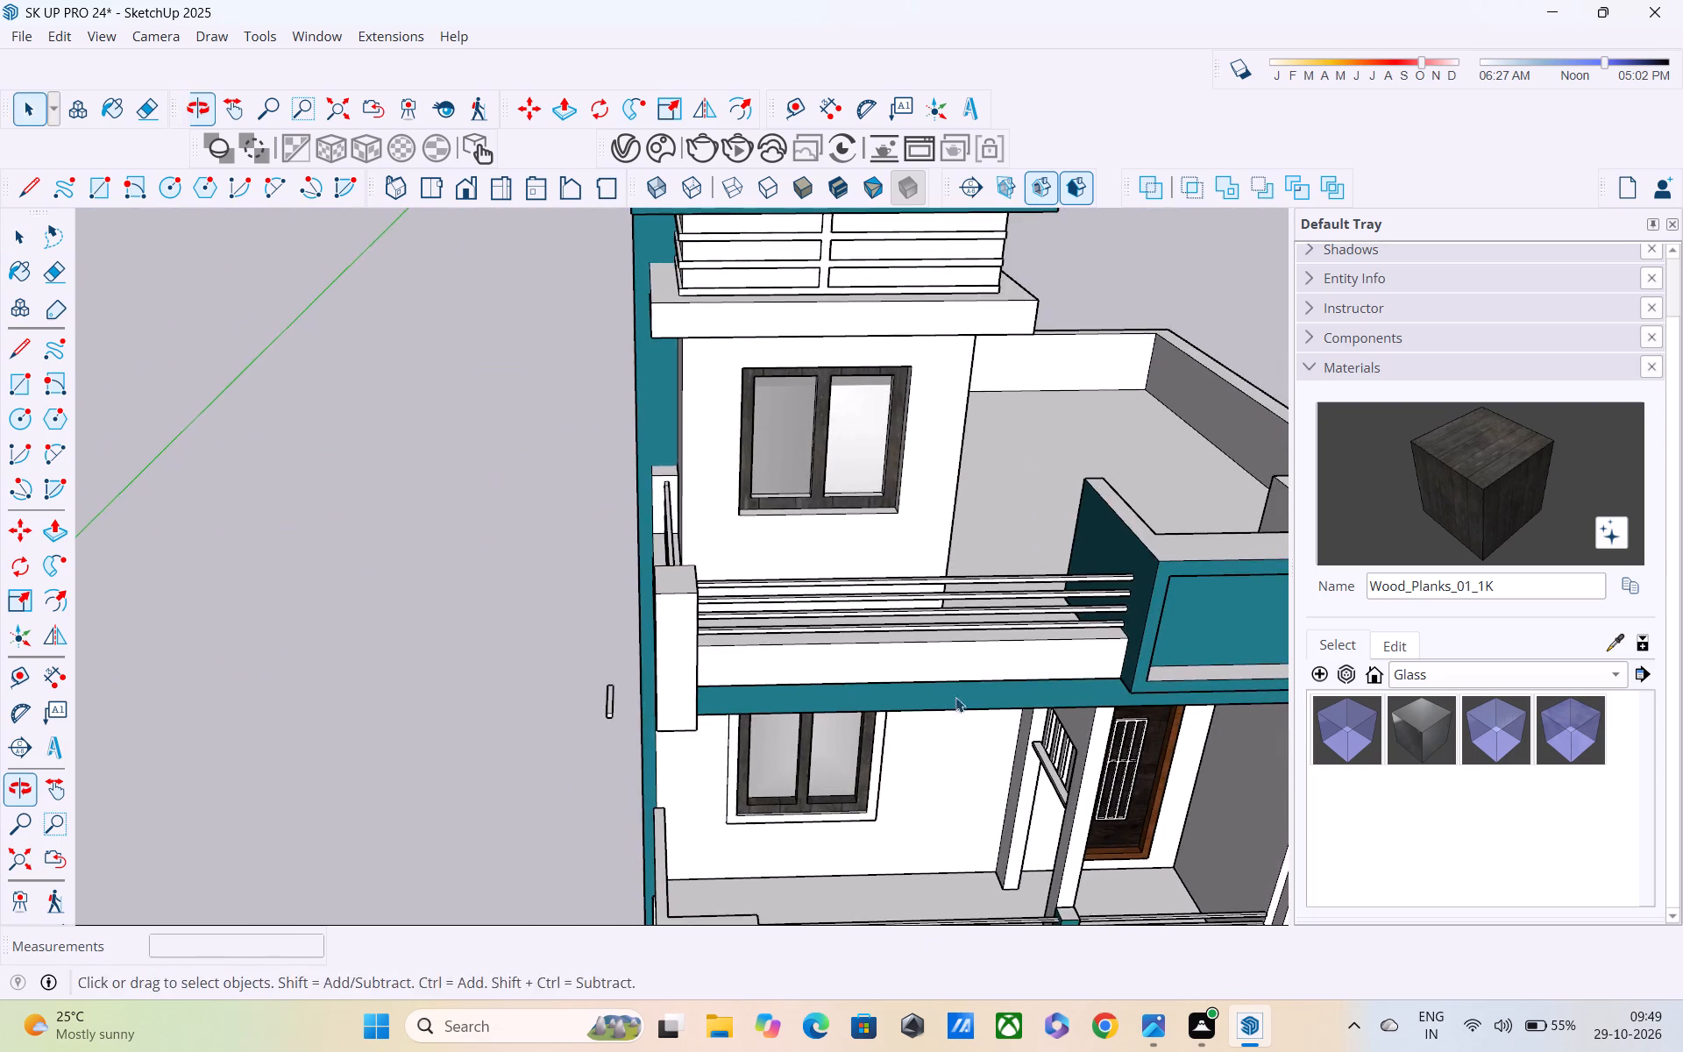
middle_drag(955, 697, 765, 696)
scroll(775, 663, down, 3)
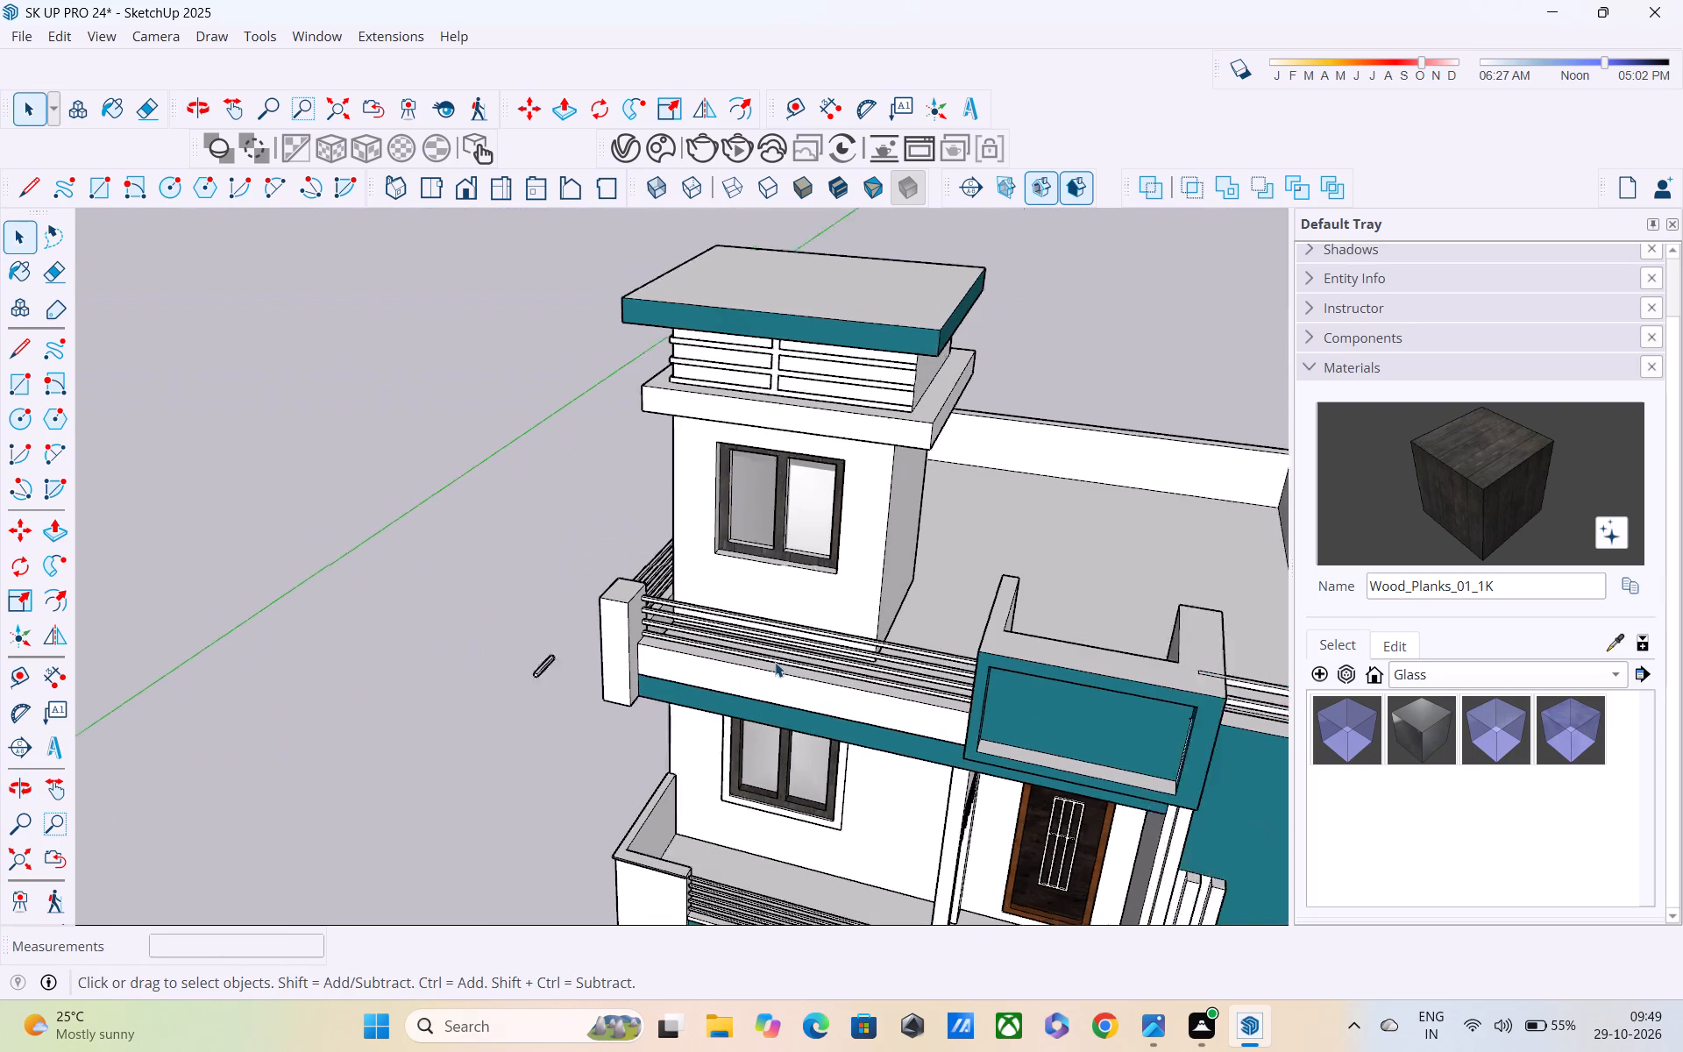
scroll(775, 662, down, 1)
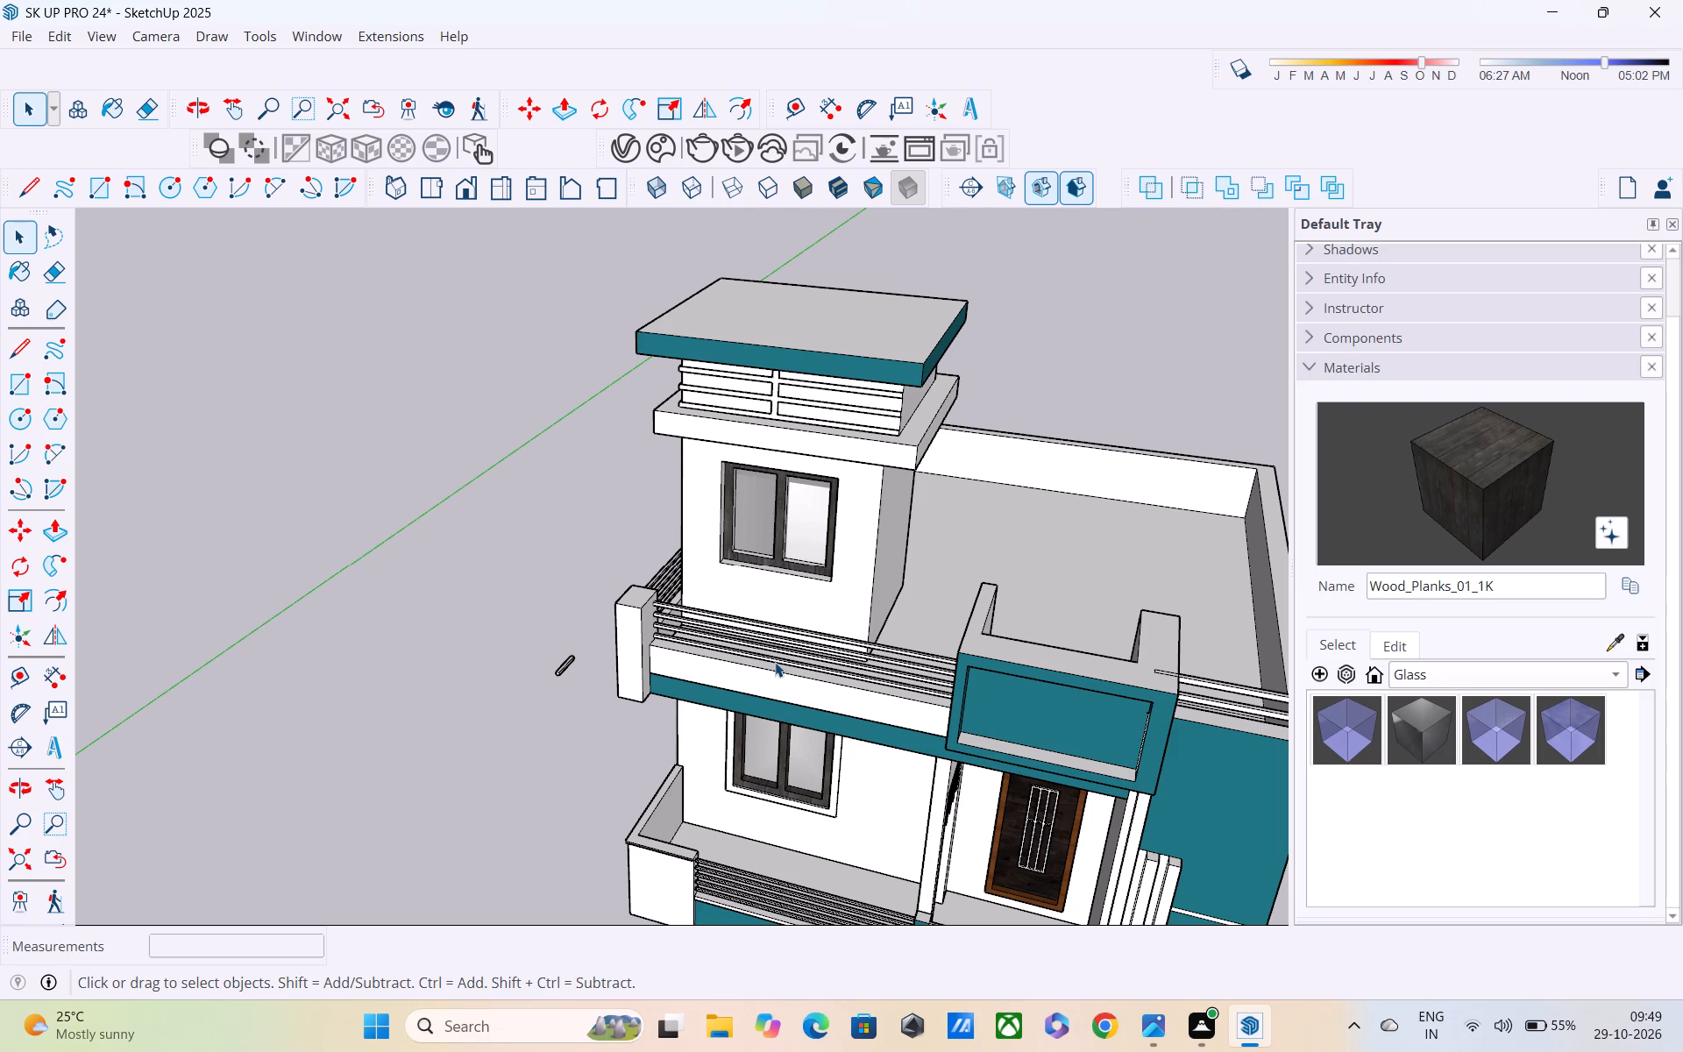
scroll(775, 662, down, 3)
middle_drag(793, 731, 827, 572)
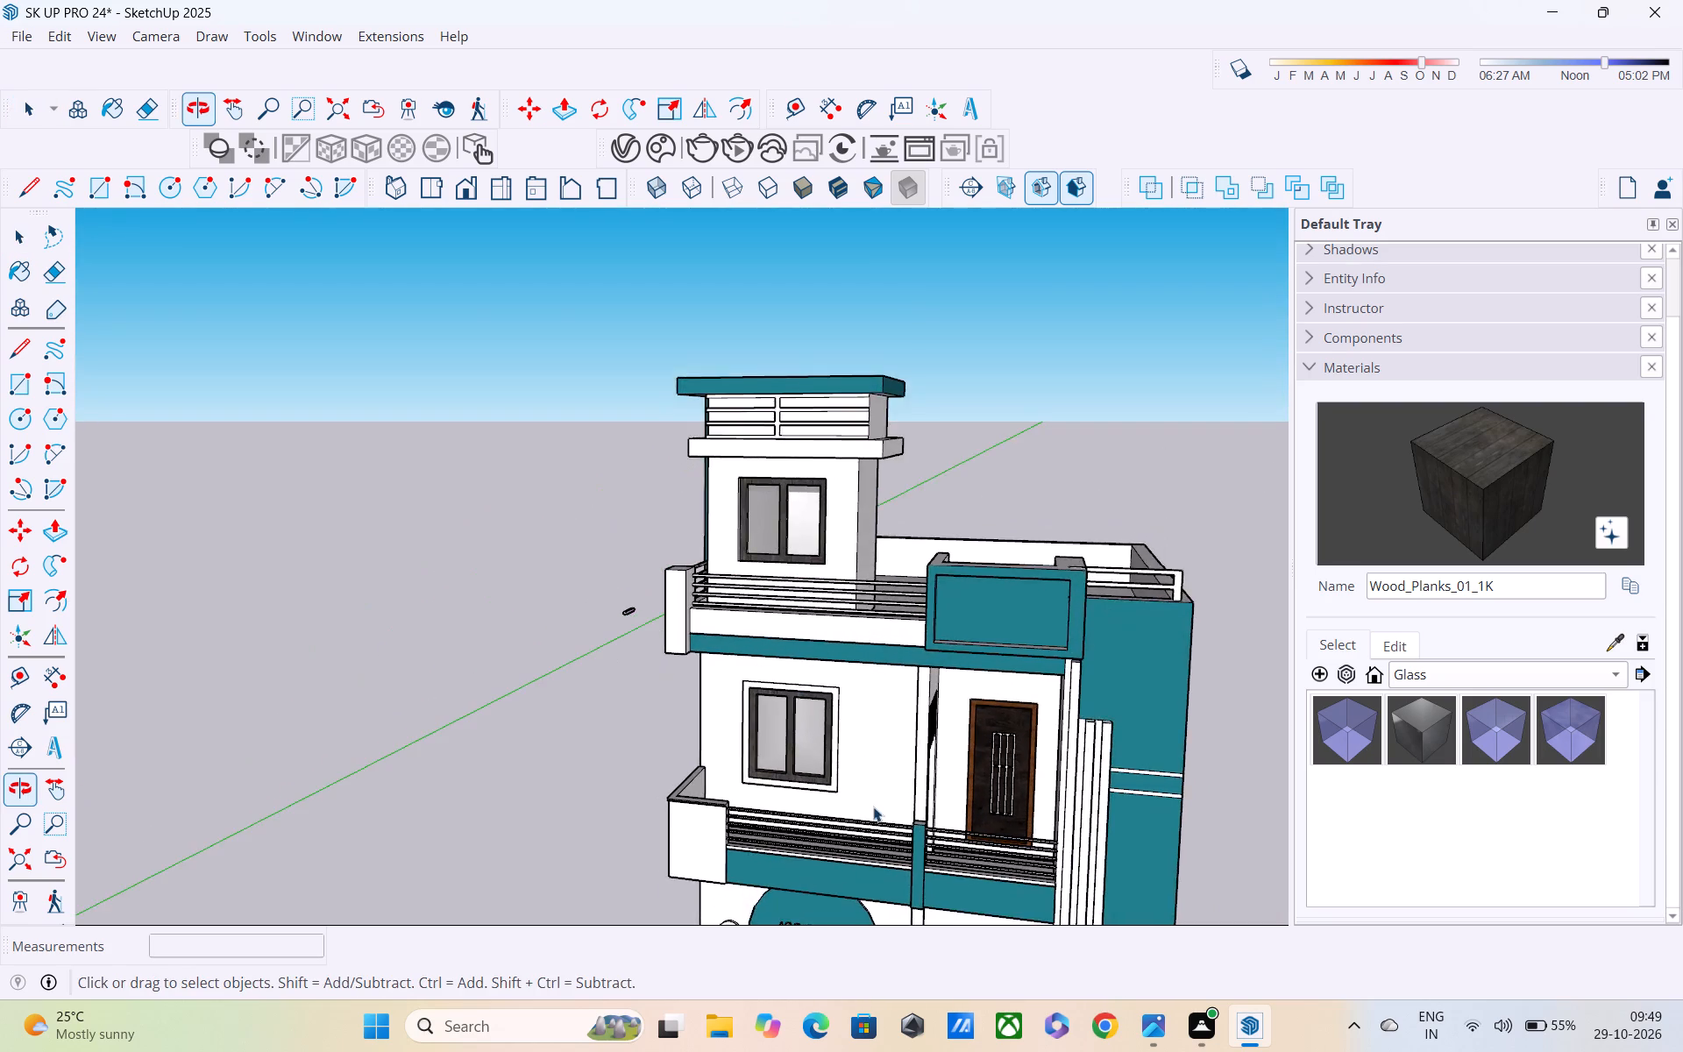
scroll(875, 809, up, 3)
middle_drag(910, 827, 918, 684)
scroll(918, 684, down, 3)
middle_drag(919, 686, 939, 601)
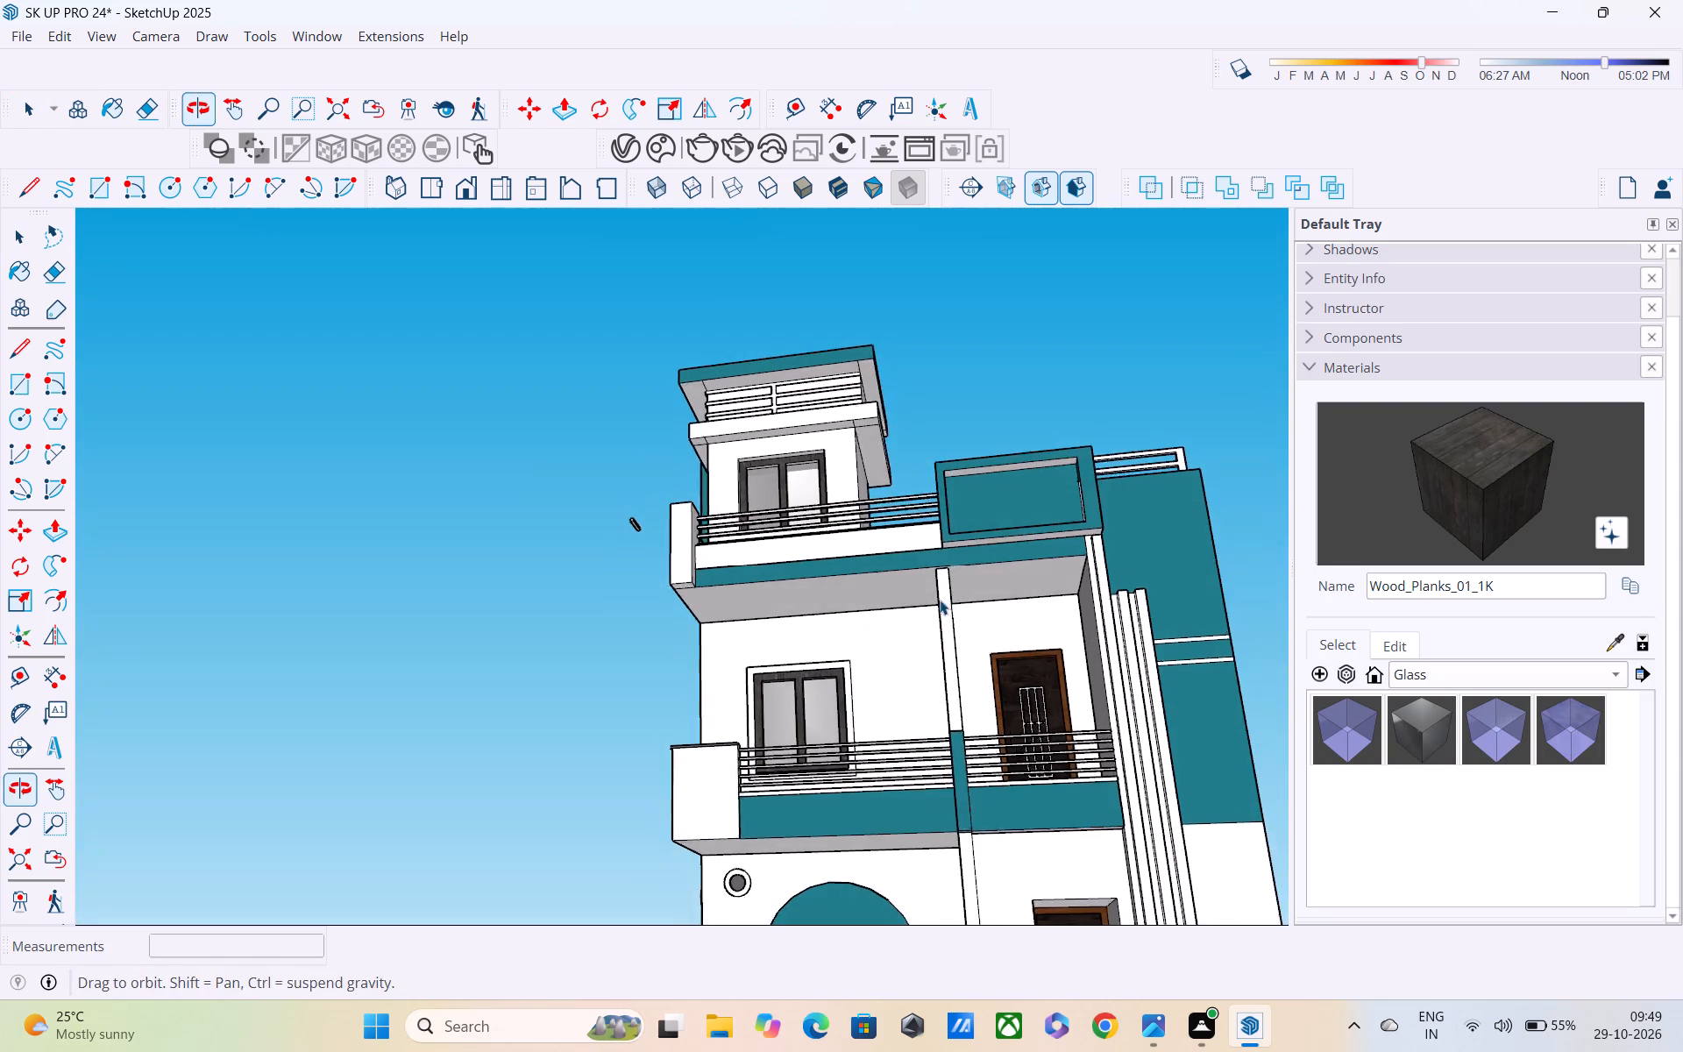
Push/Pull the door-side face of the teal first-floor balcony post outward by about 4 1/4", and leave the group.
scroll(1030, 743, up, 4)
scroll(982, 807, up, 3)
middle_drag(955, 828, 850, 873)
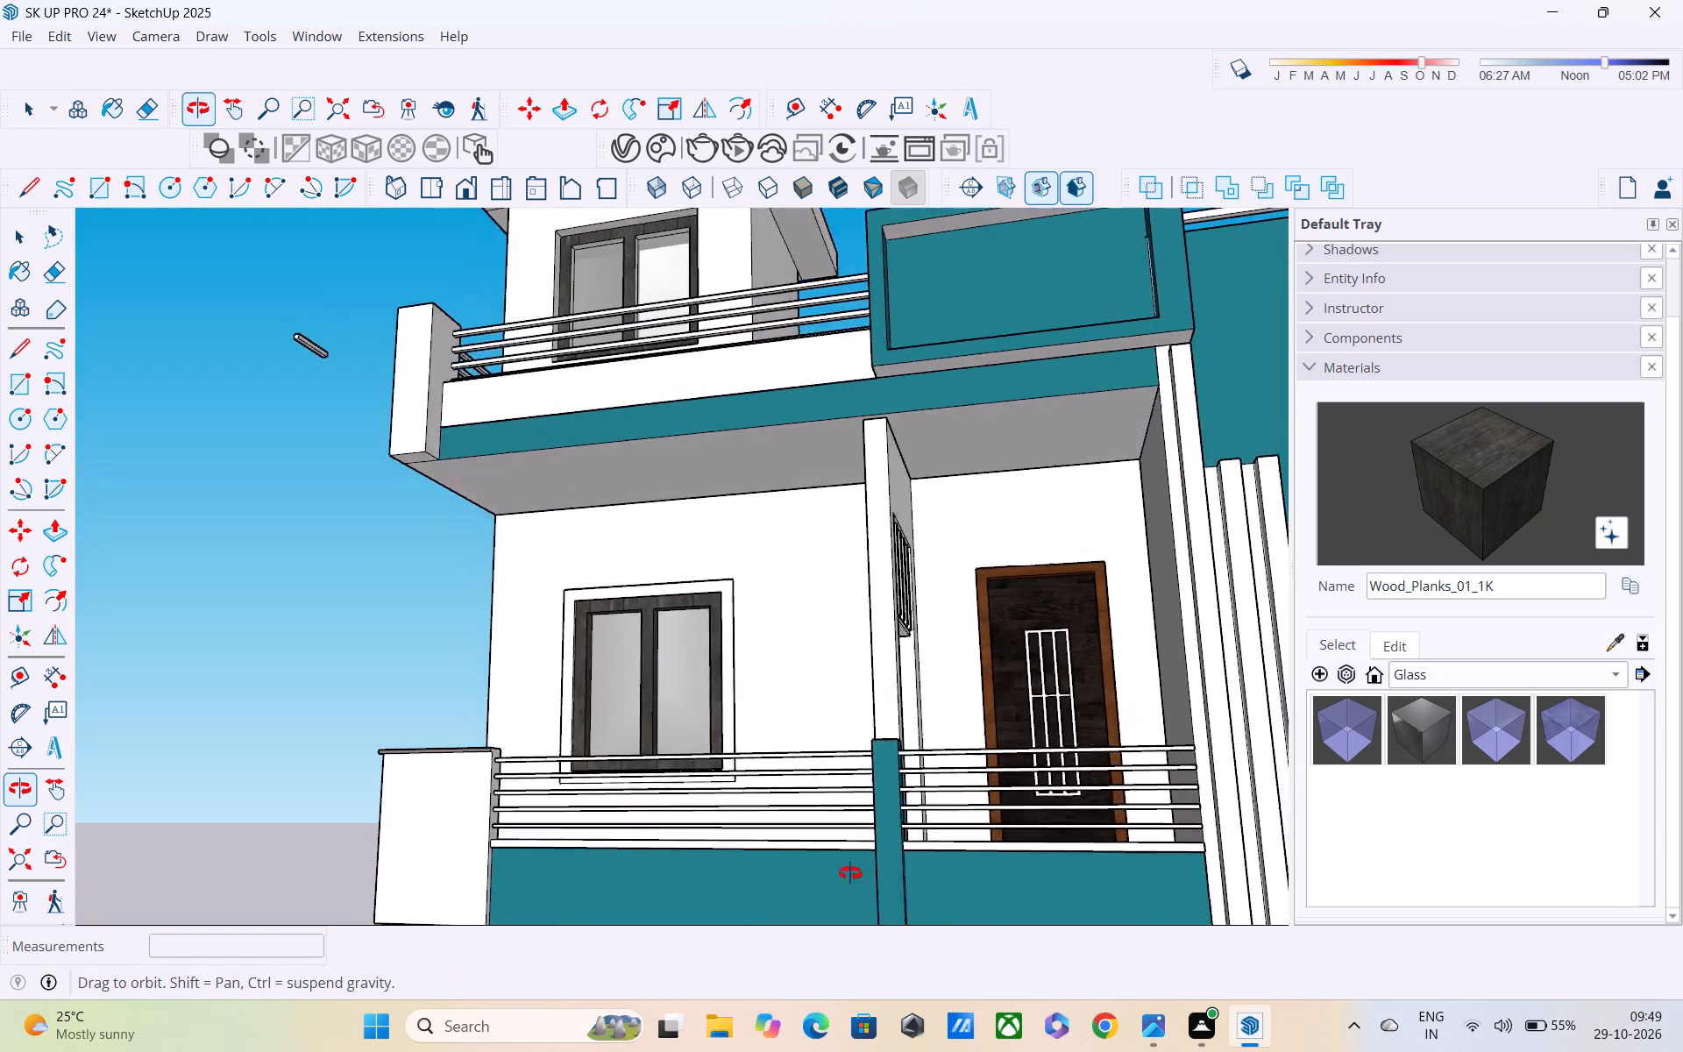
middle_drag(850, 873, 672, 949)
scroll(756, 903, up, 4)
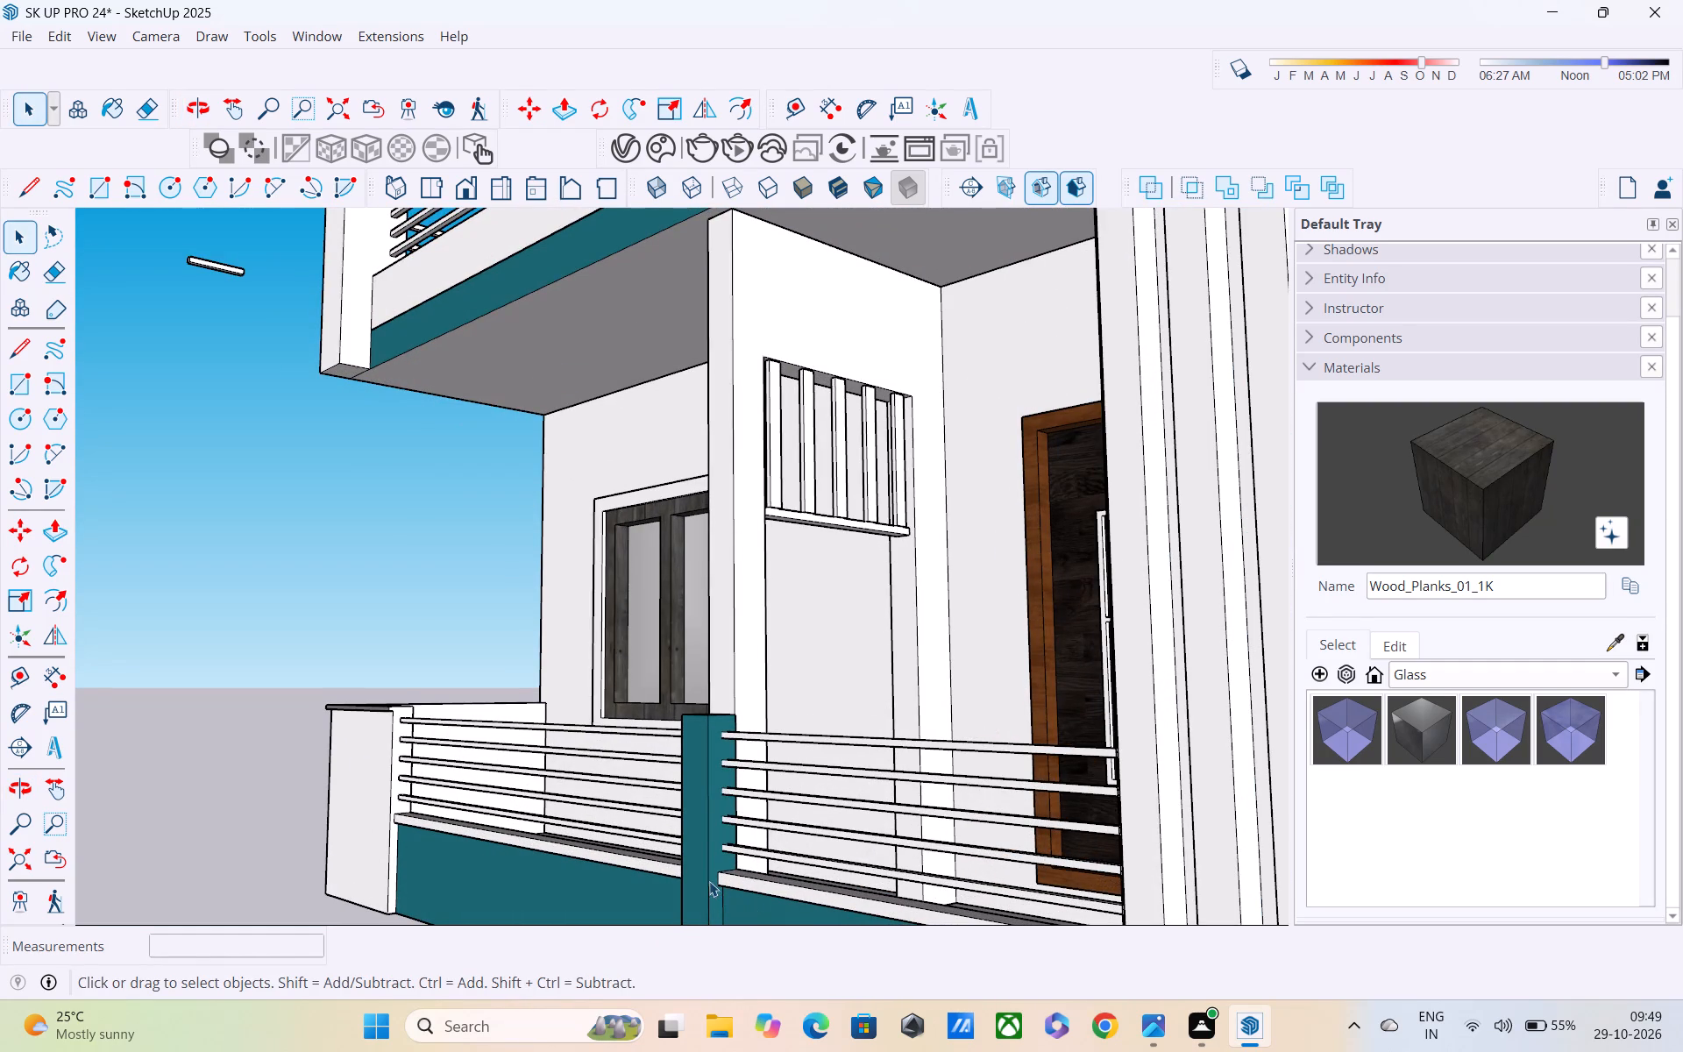
key(p)
scroll(721, 823, up, 4)
key(space)
double_click(717, 819)
key(p)
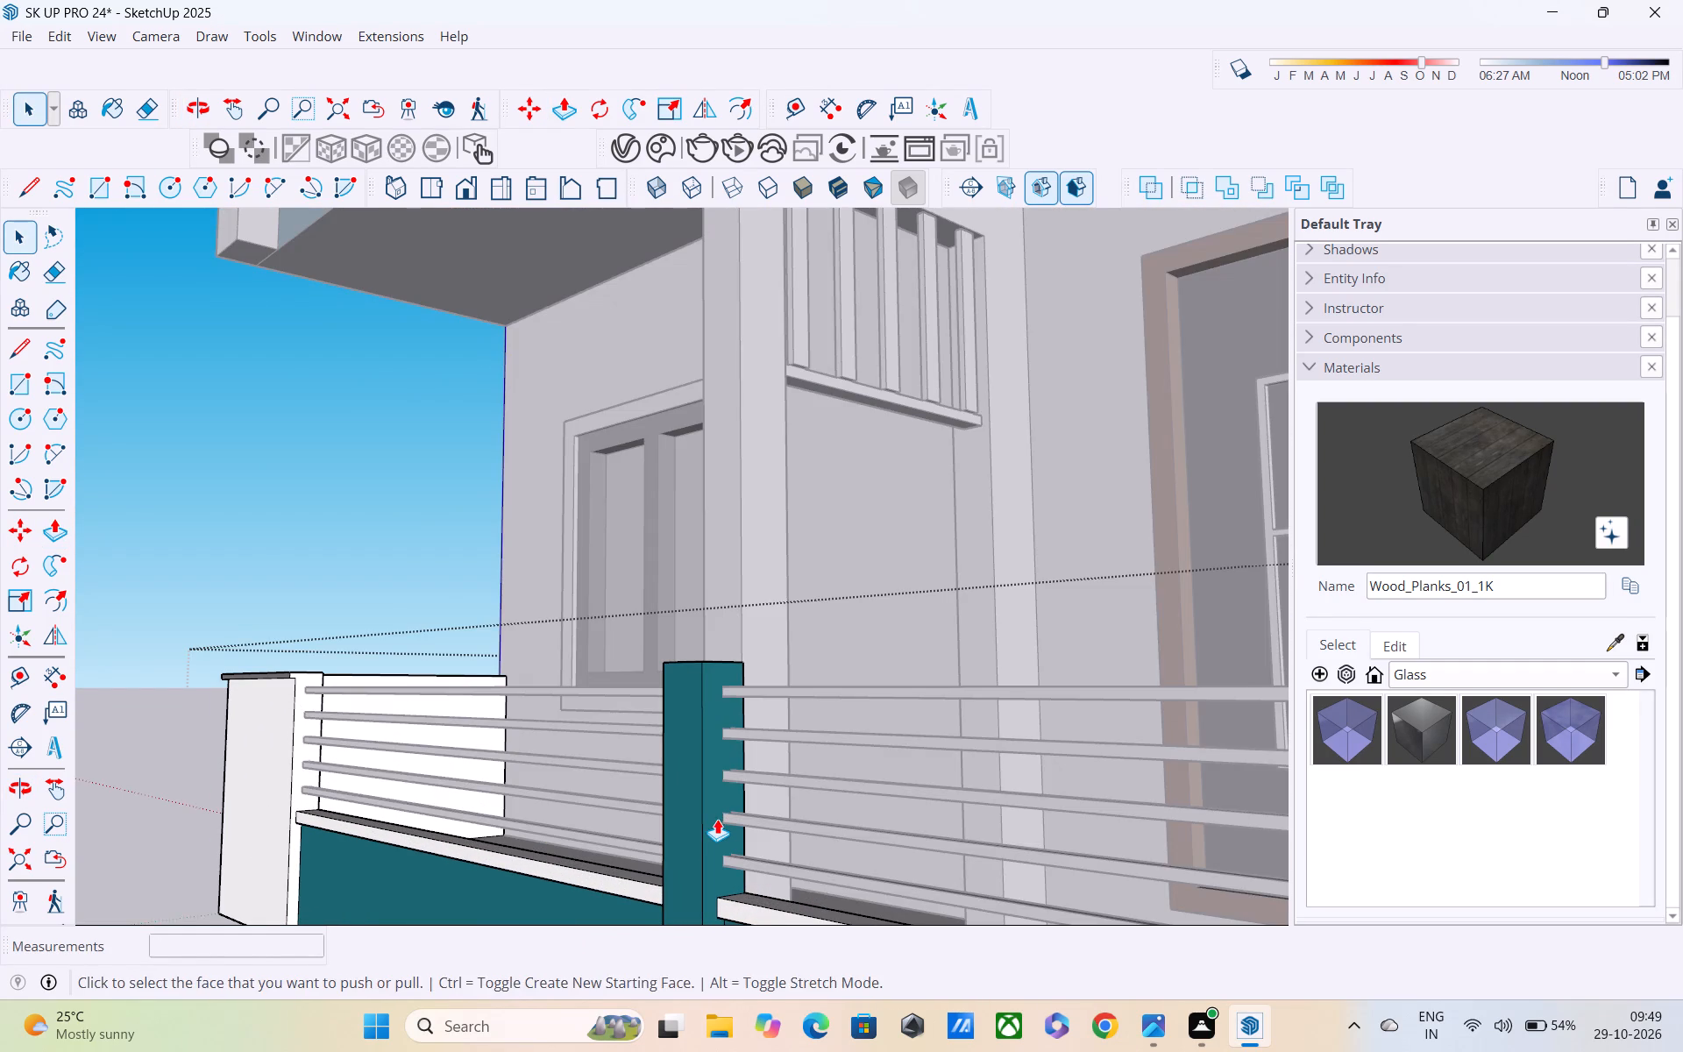
click(715, 818)
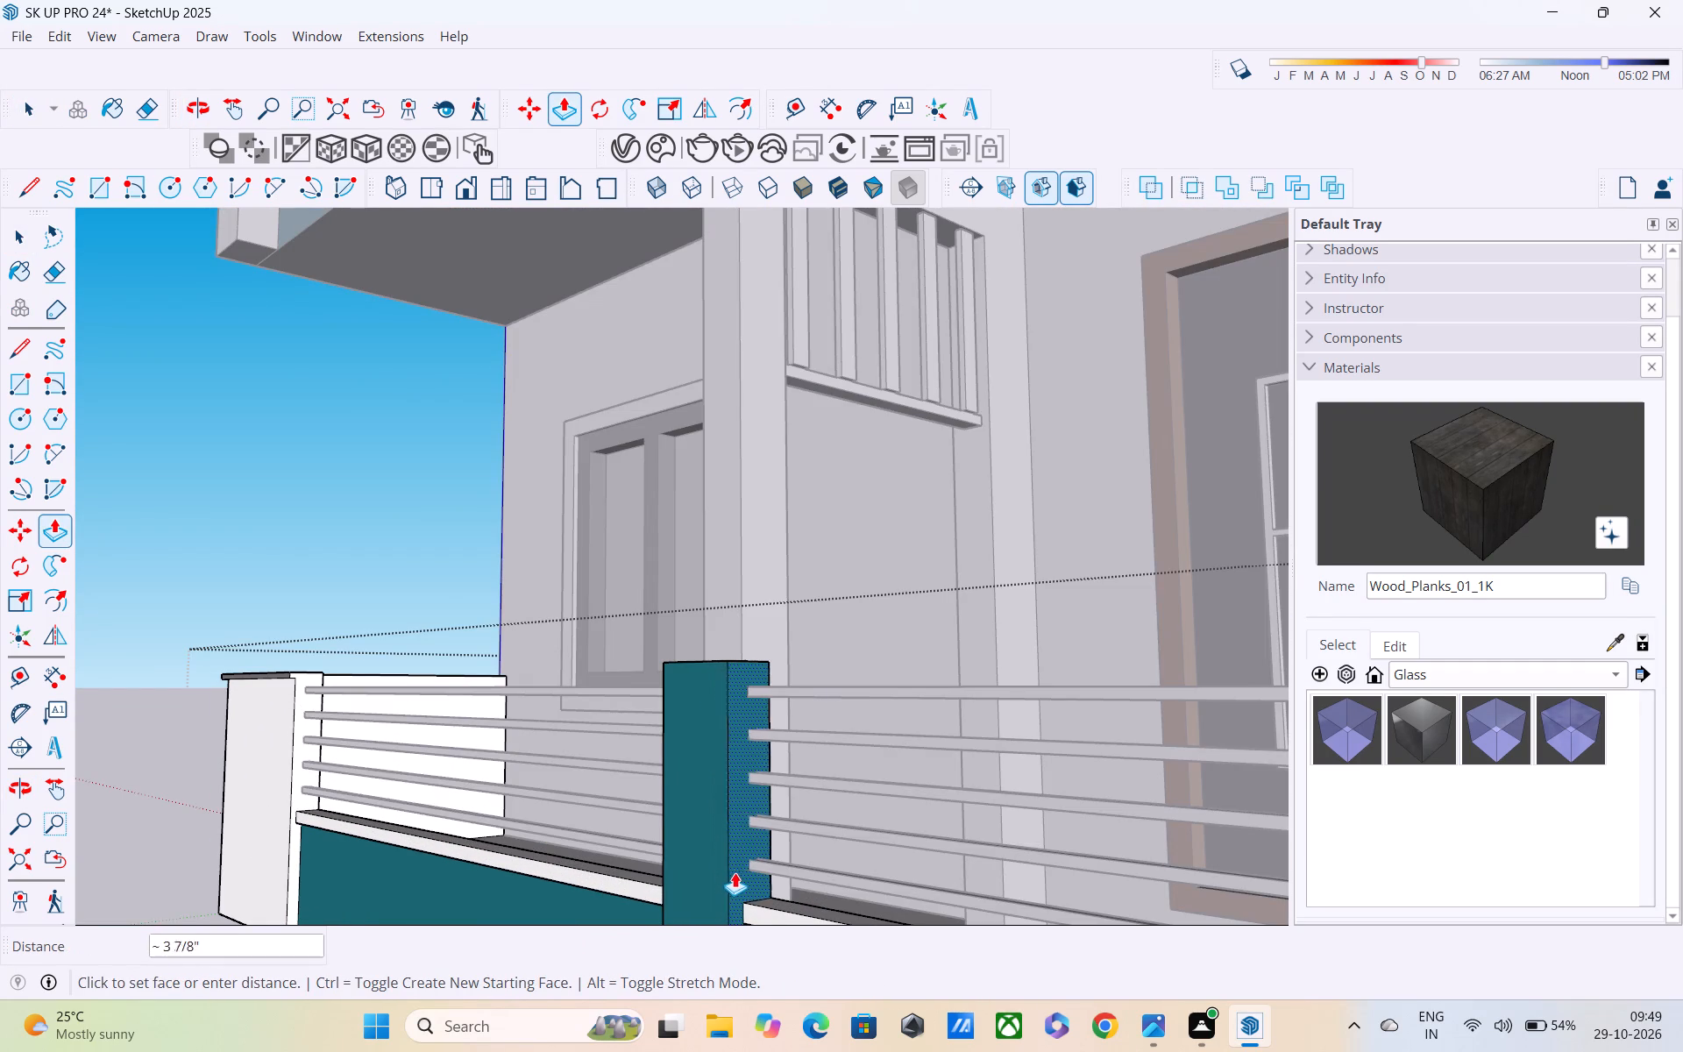
click(736, 878)
scroll(700, 835, down, 6)
middle_drag(705, 835, 1042, 800)
scroll(1042, 800, down, 5)
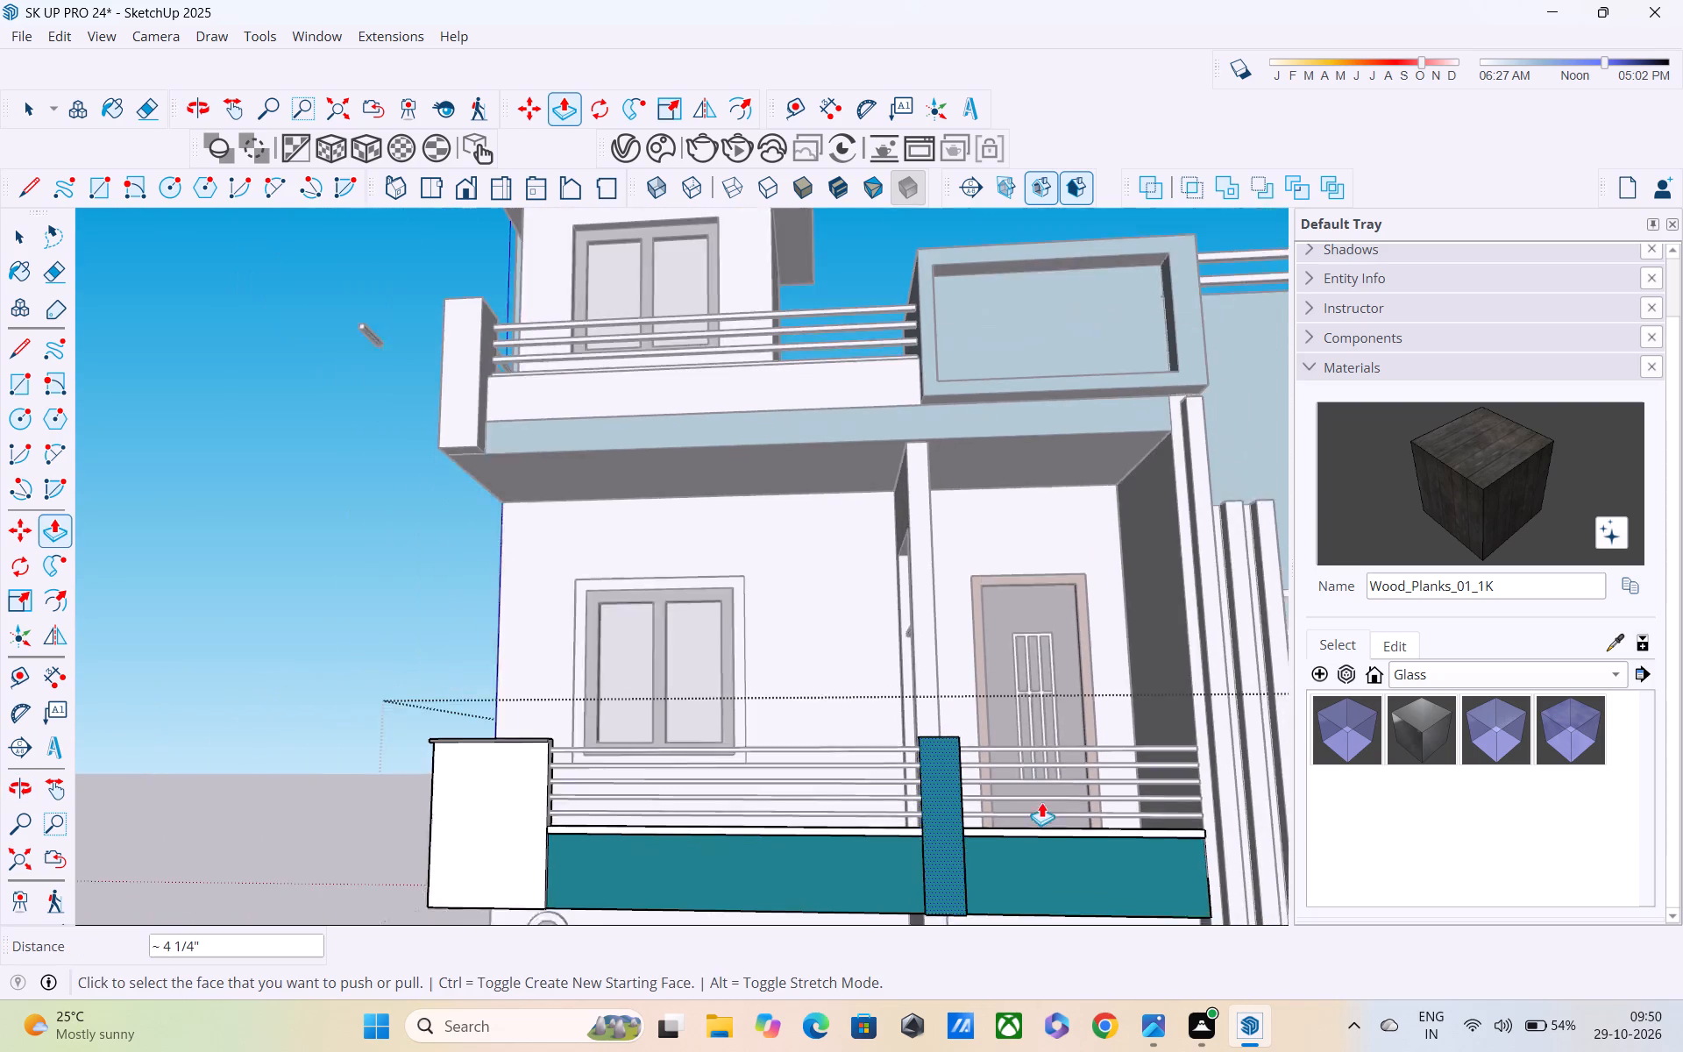
scroll(1025, 852, down, 1)
shift+middle_drag(1025, 851, 1023, 598)
middle_drag(984, 768, 1024, 581)
scroll(1024, 581, up, 1)
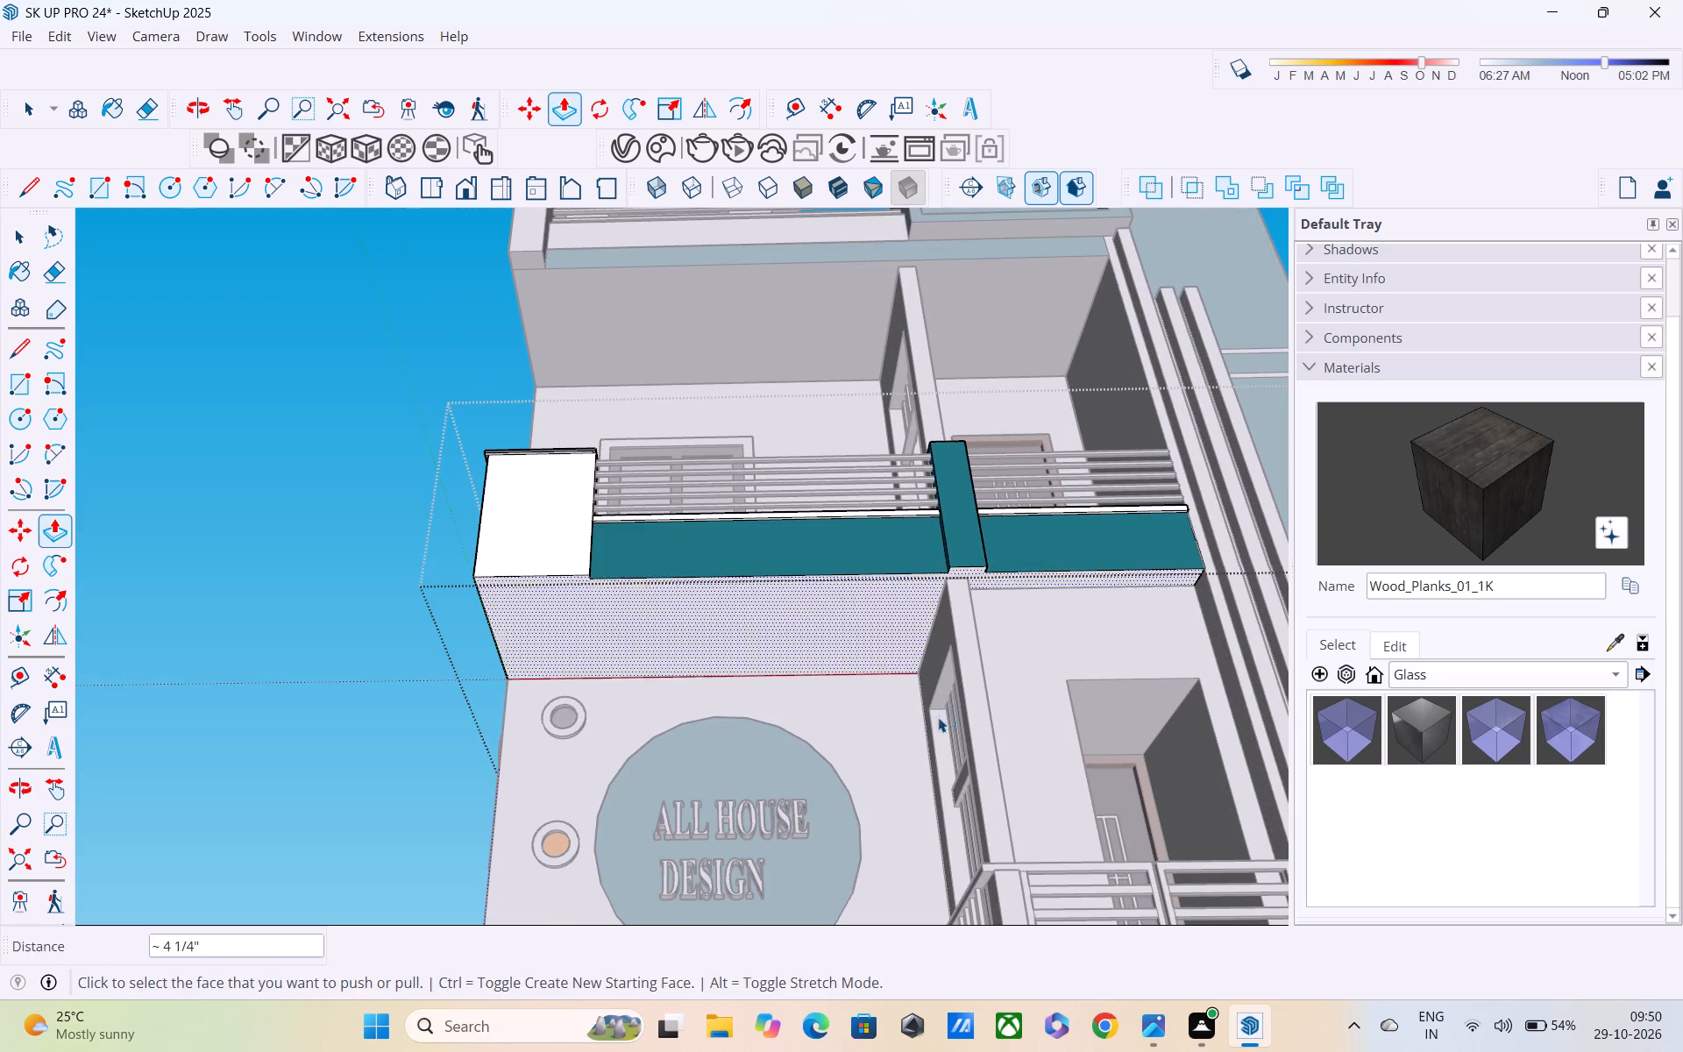
key(space)
click(437, 774)
Examine the balcony's underside, its post and the ground-floor entrance from below and from both sides.
middle_drag(938, 771, 749, 817)
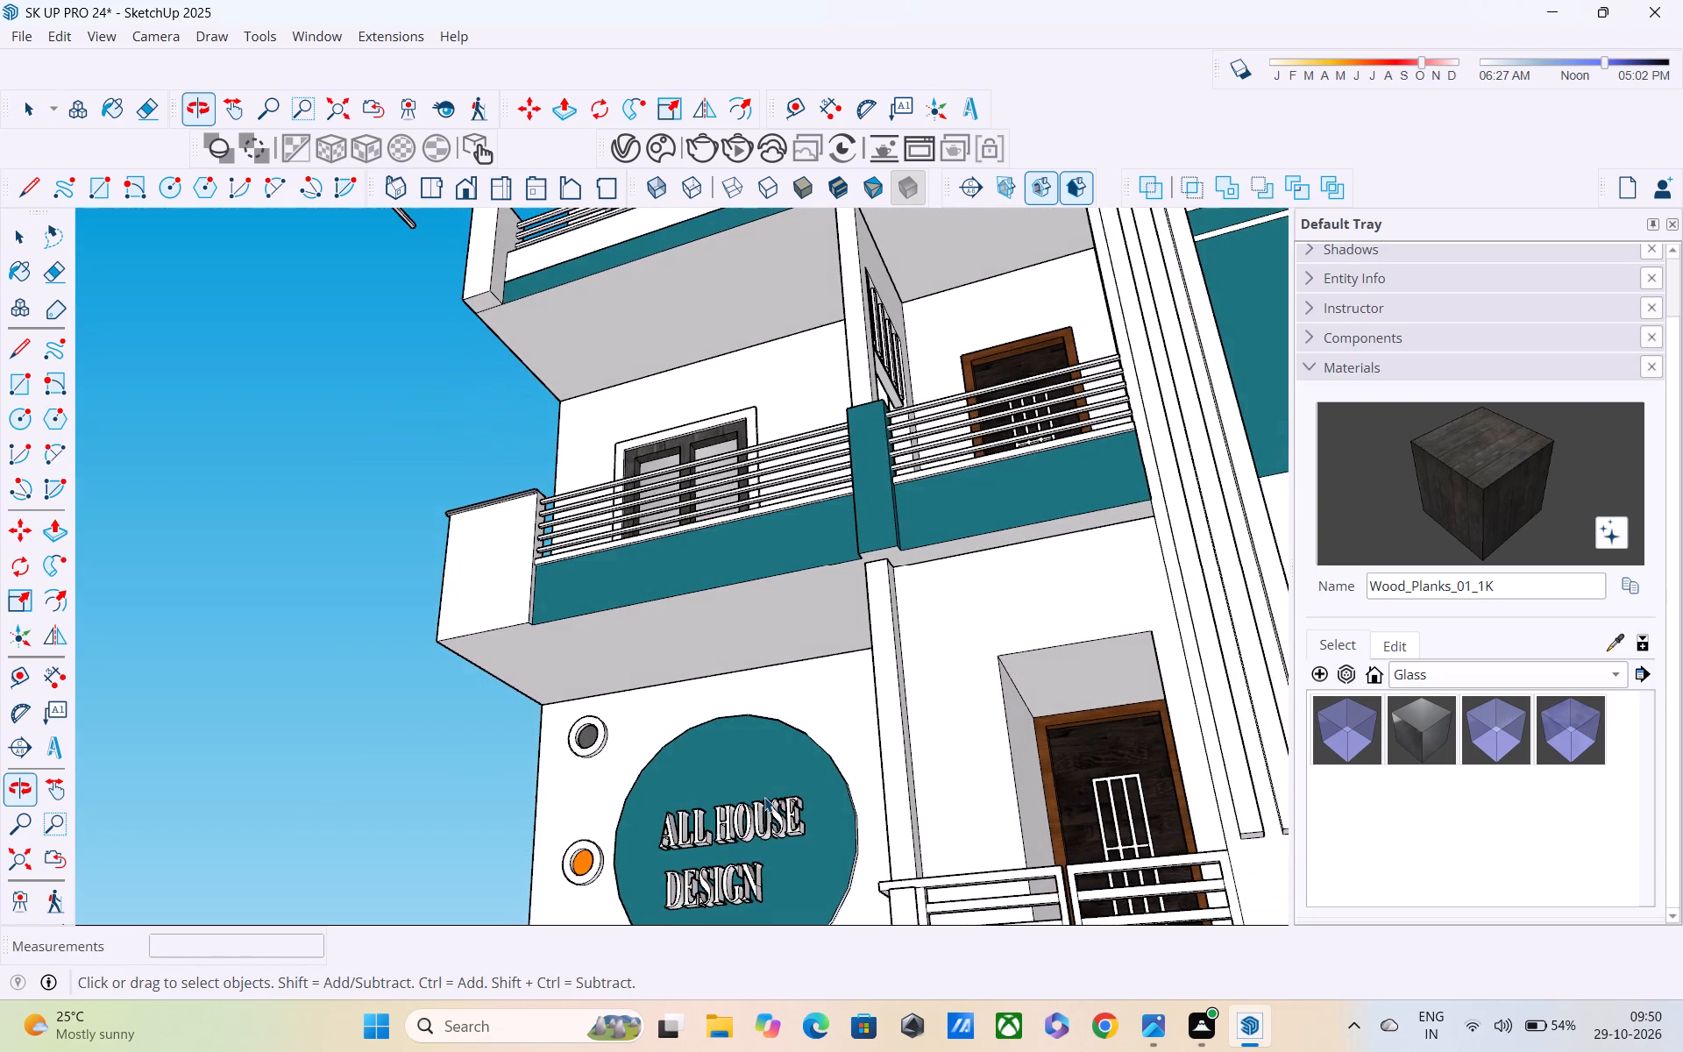
middle_drag(826, 780, 812, 822)
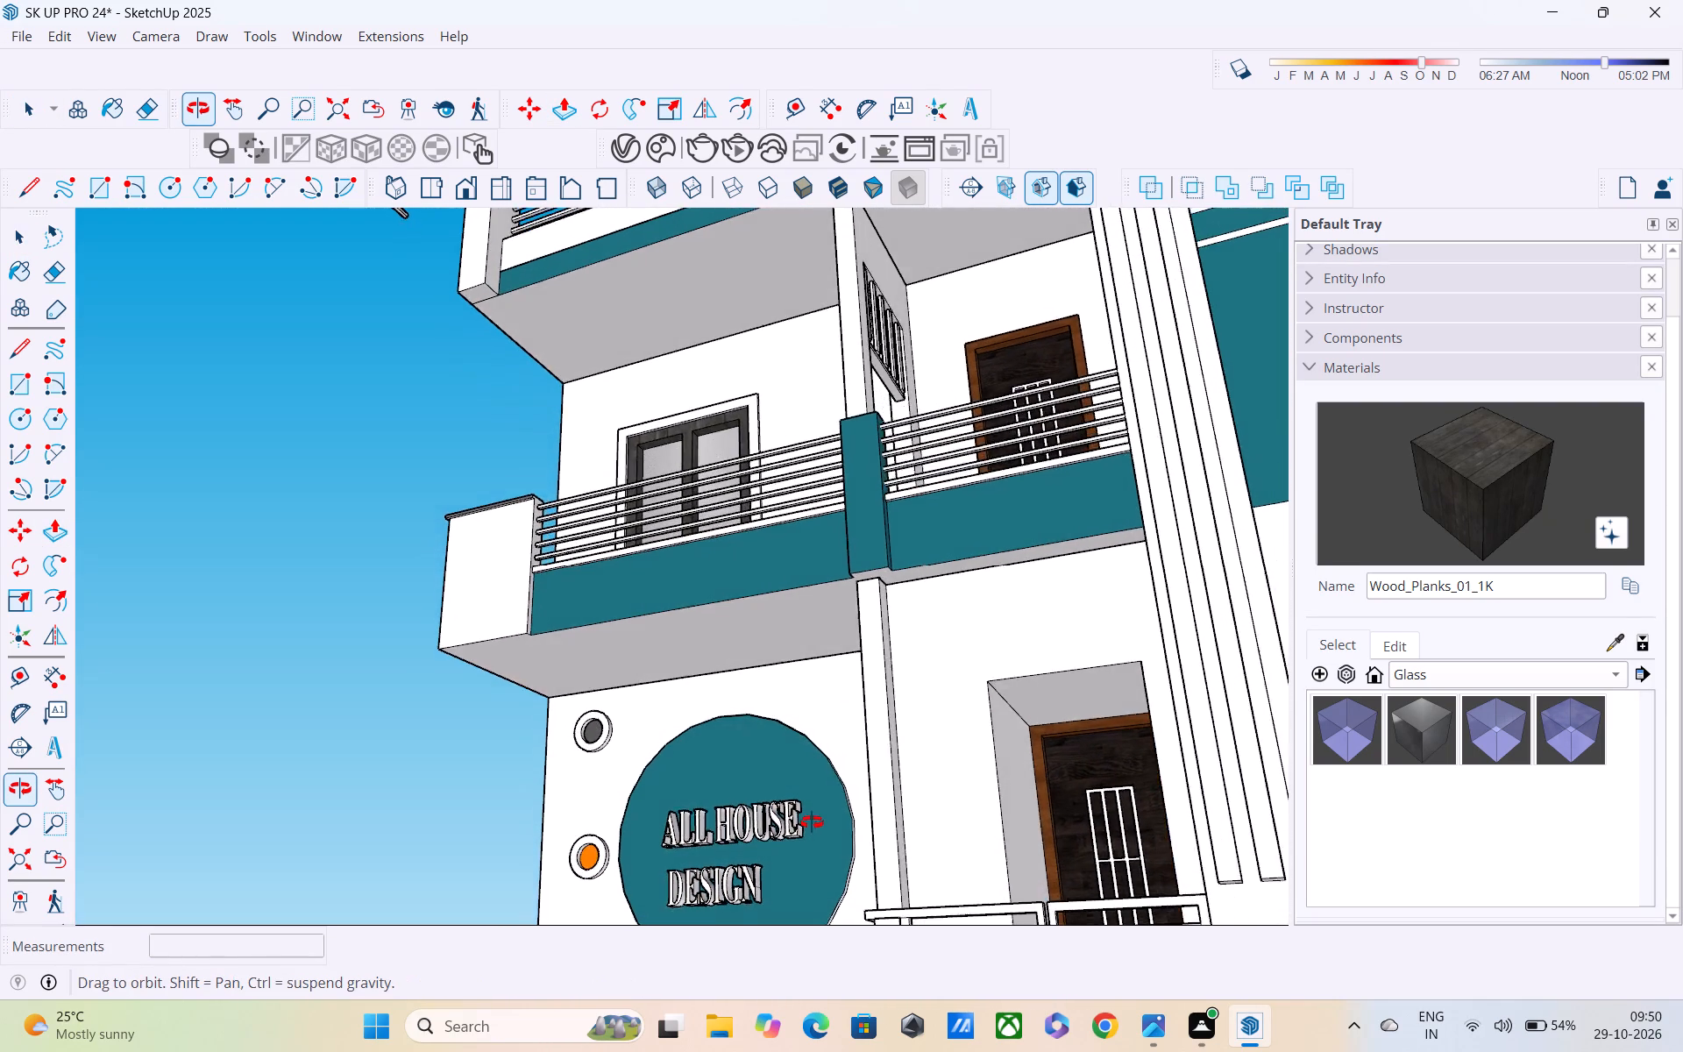
middle_drag(812, 822, 633, 677)
scroll(982, 436, up, 2)
middle_drag(856, 547, 782, 736)
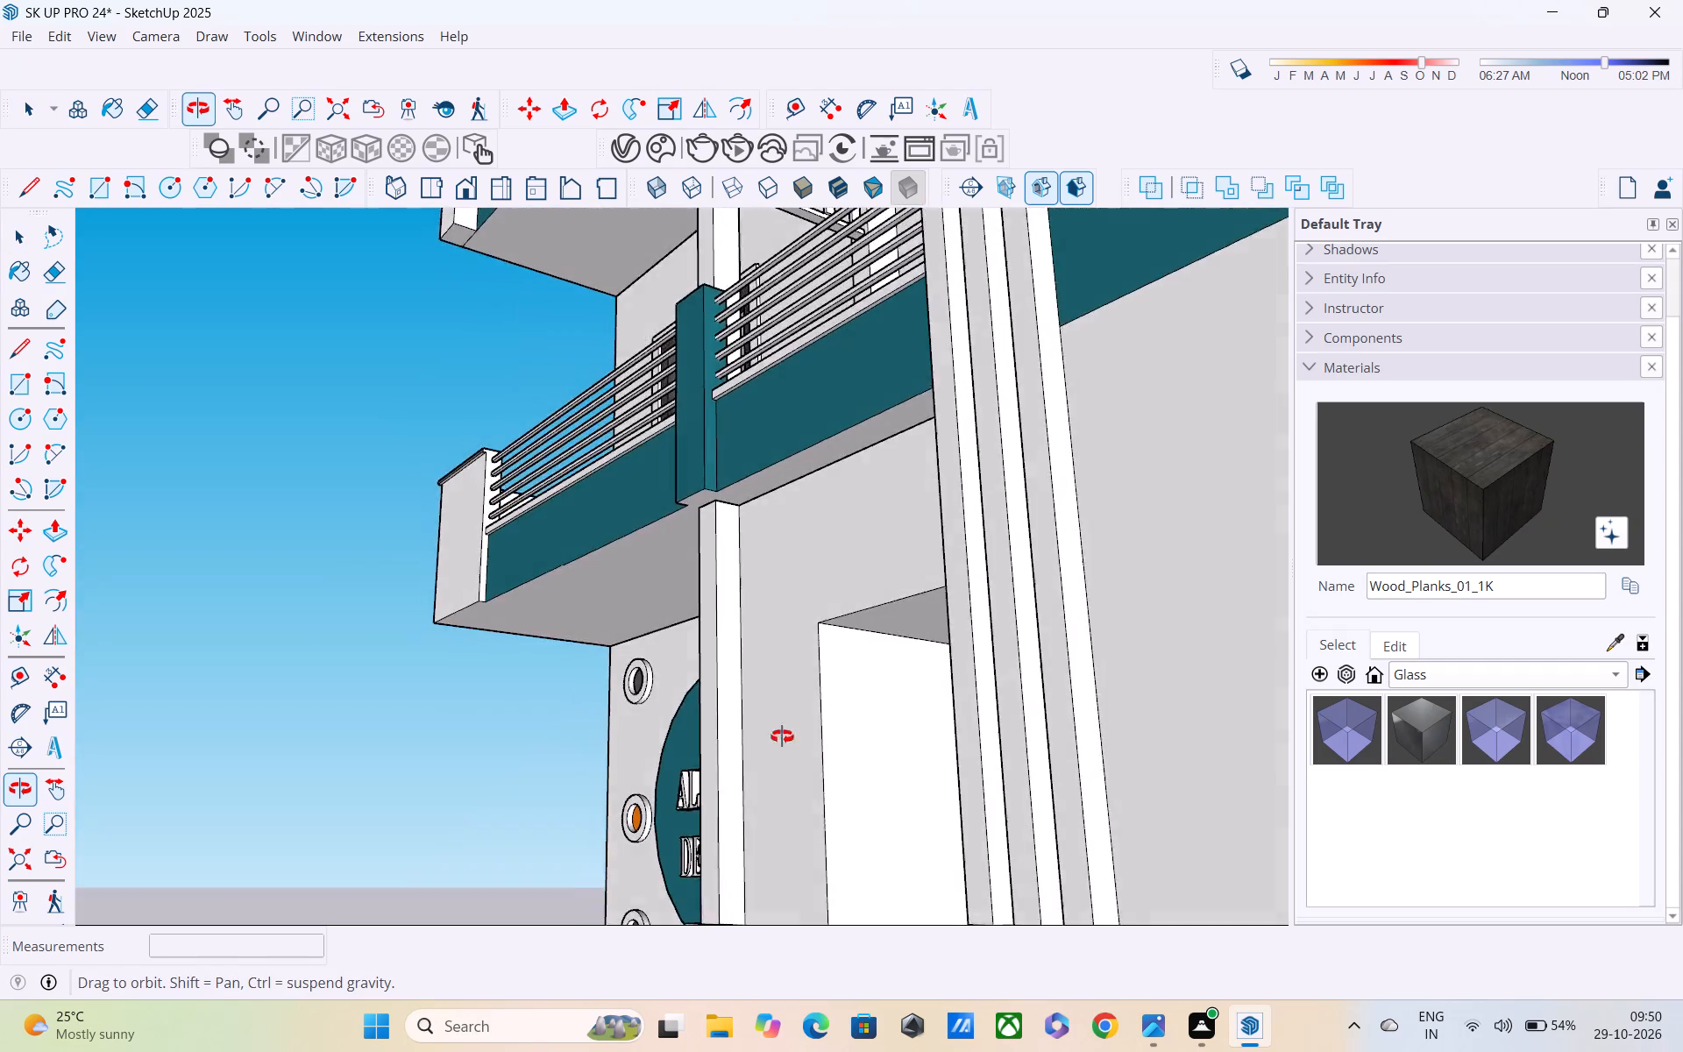
middle_drag(782, 736, 1010, 713)
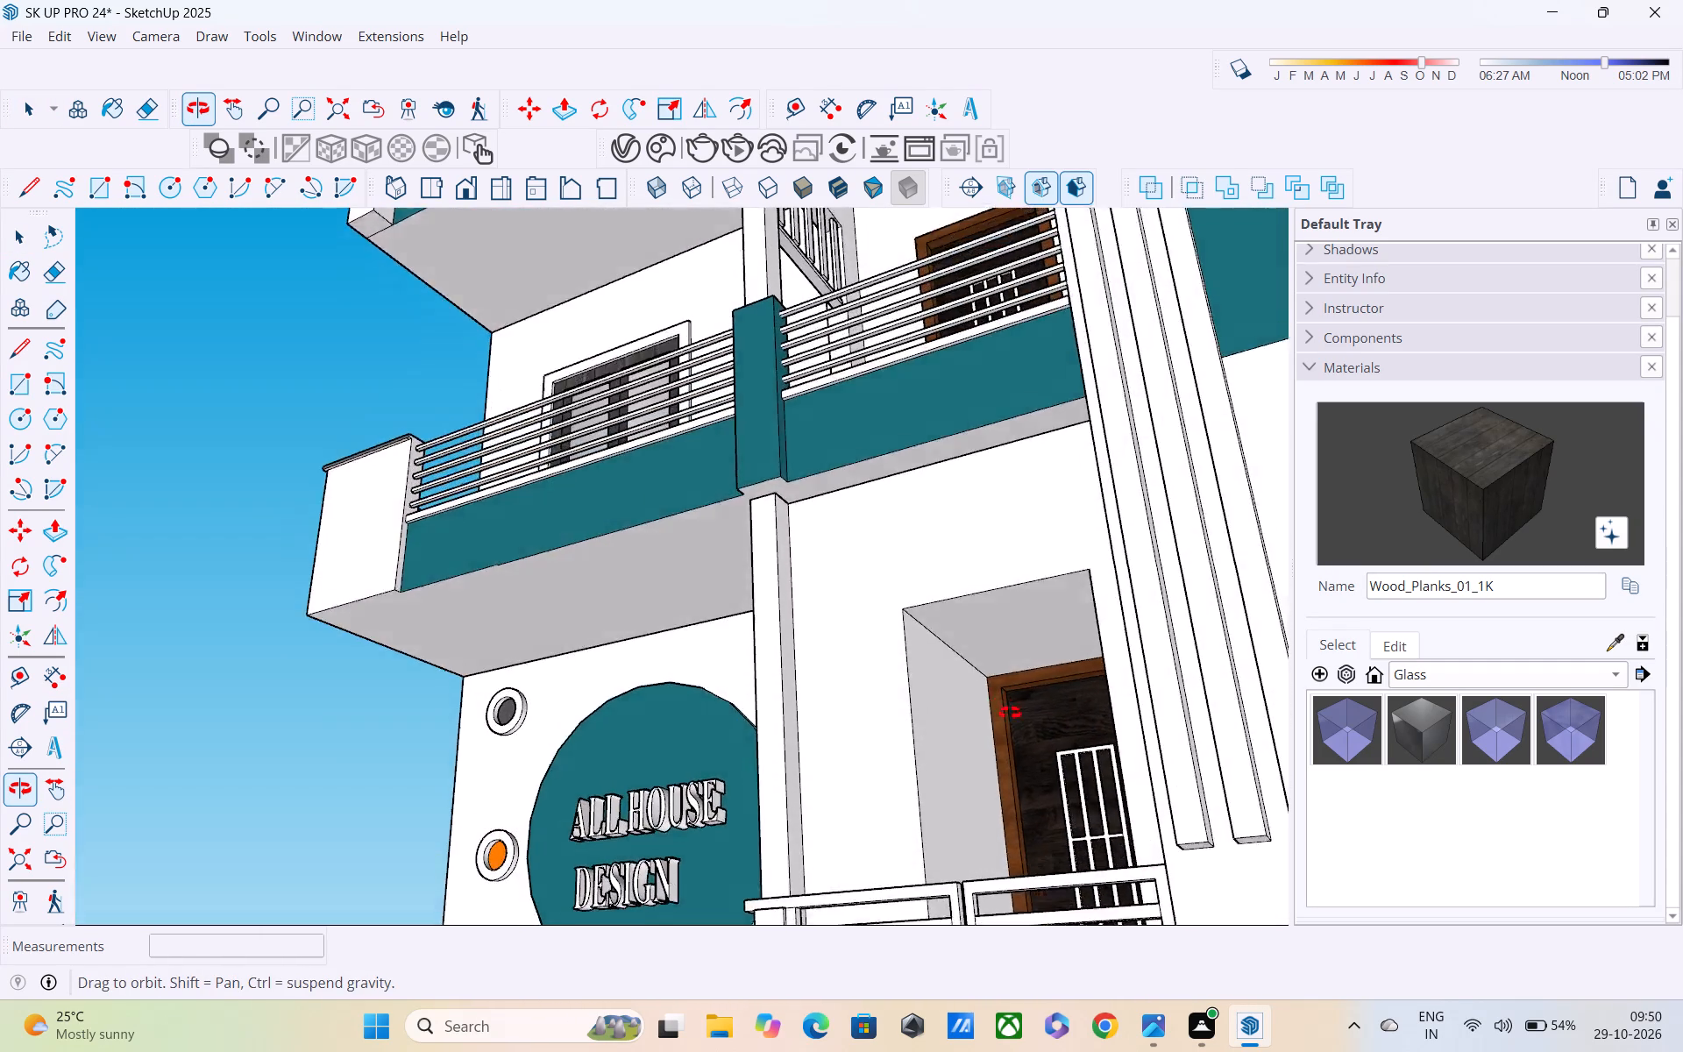
middle_drag(1010, 713, 1047, 803)
middle_drag(1036, 800, 1571, 687)
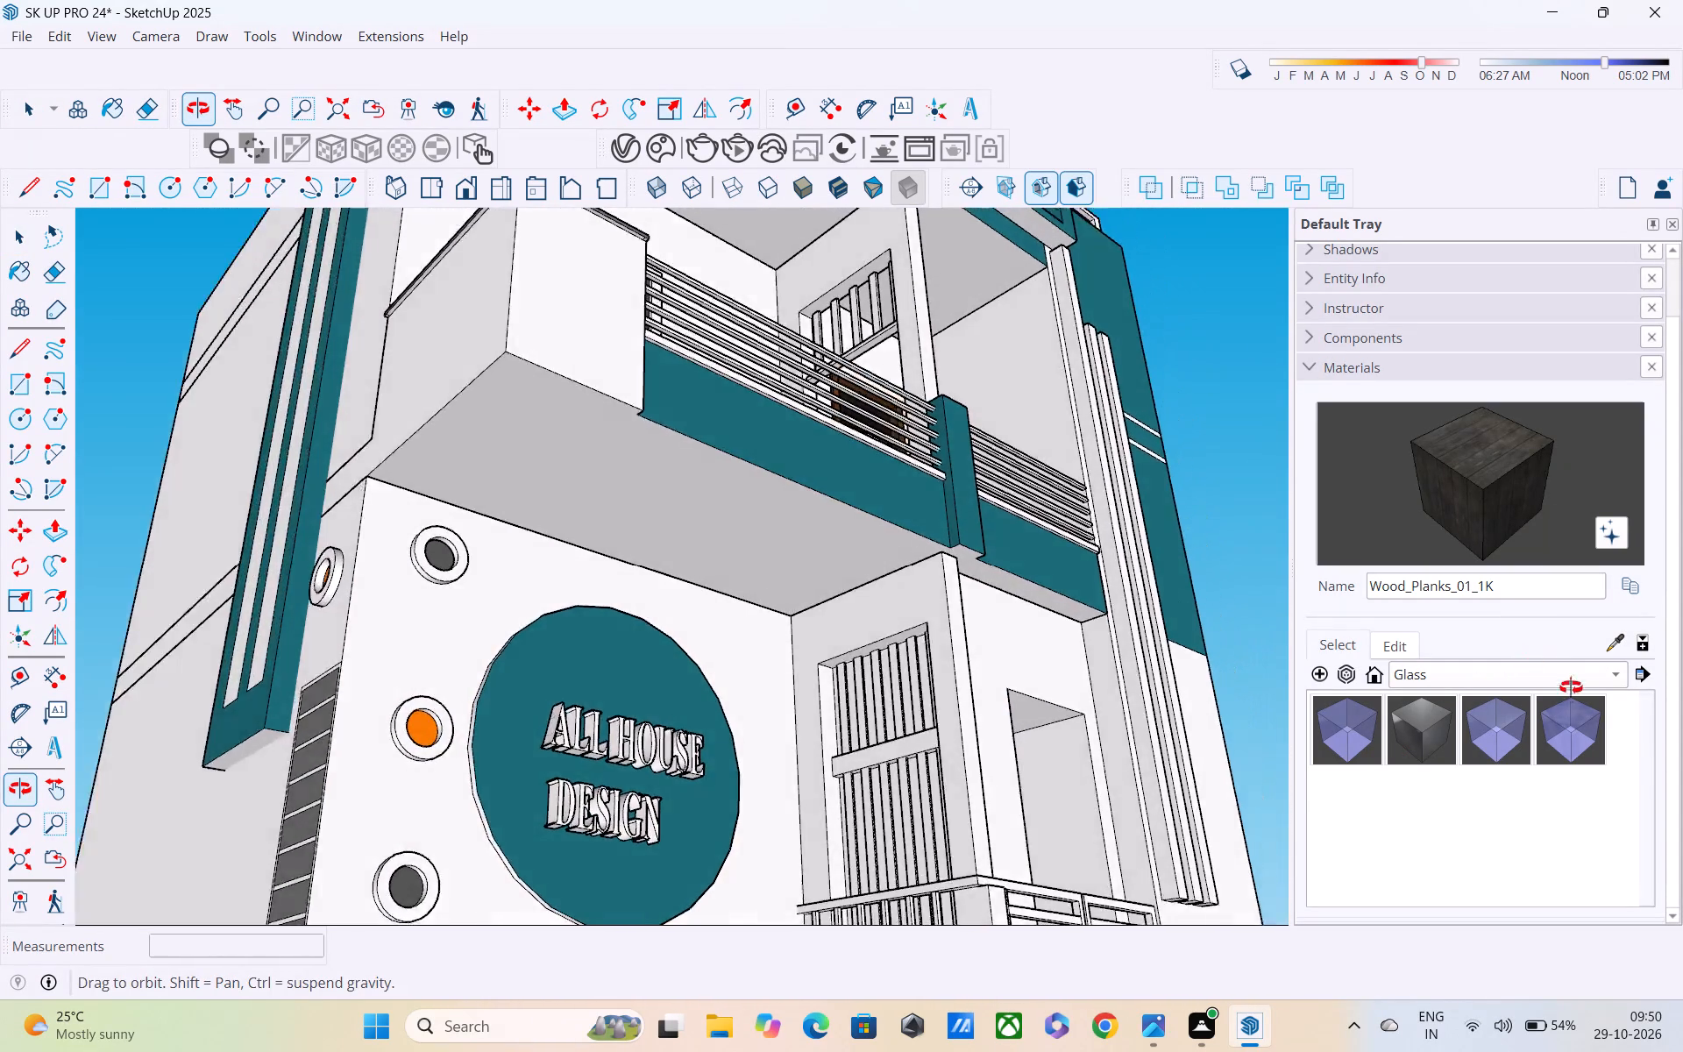
middle_drag(1571, 687, 987, 697)
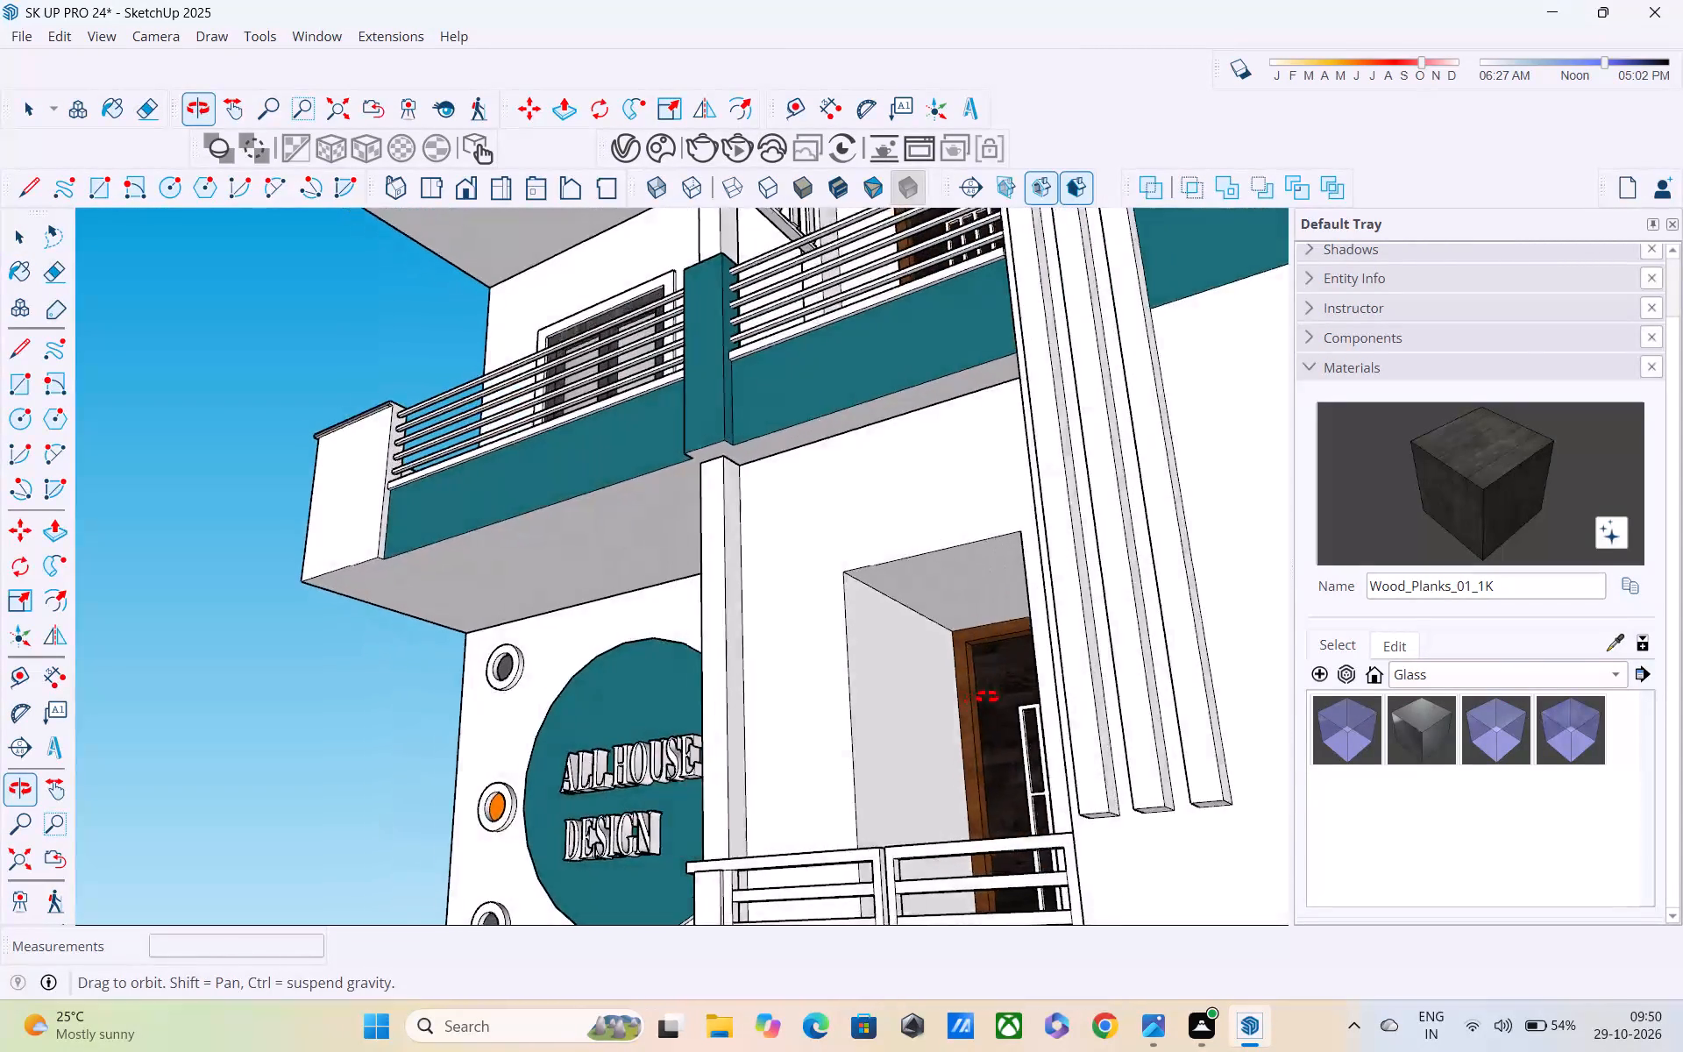
middle_drag(987, 697, 776, 640)
scroll(1060, 697, down, 1)
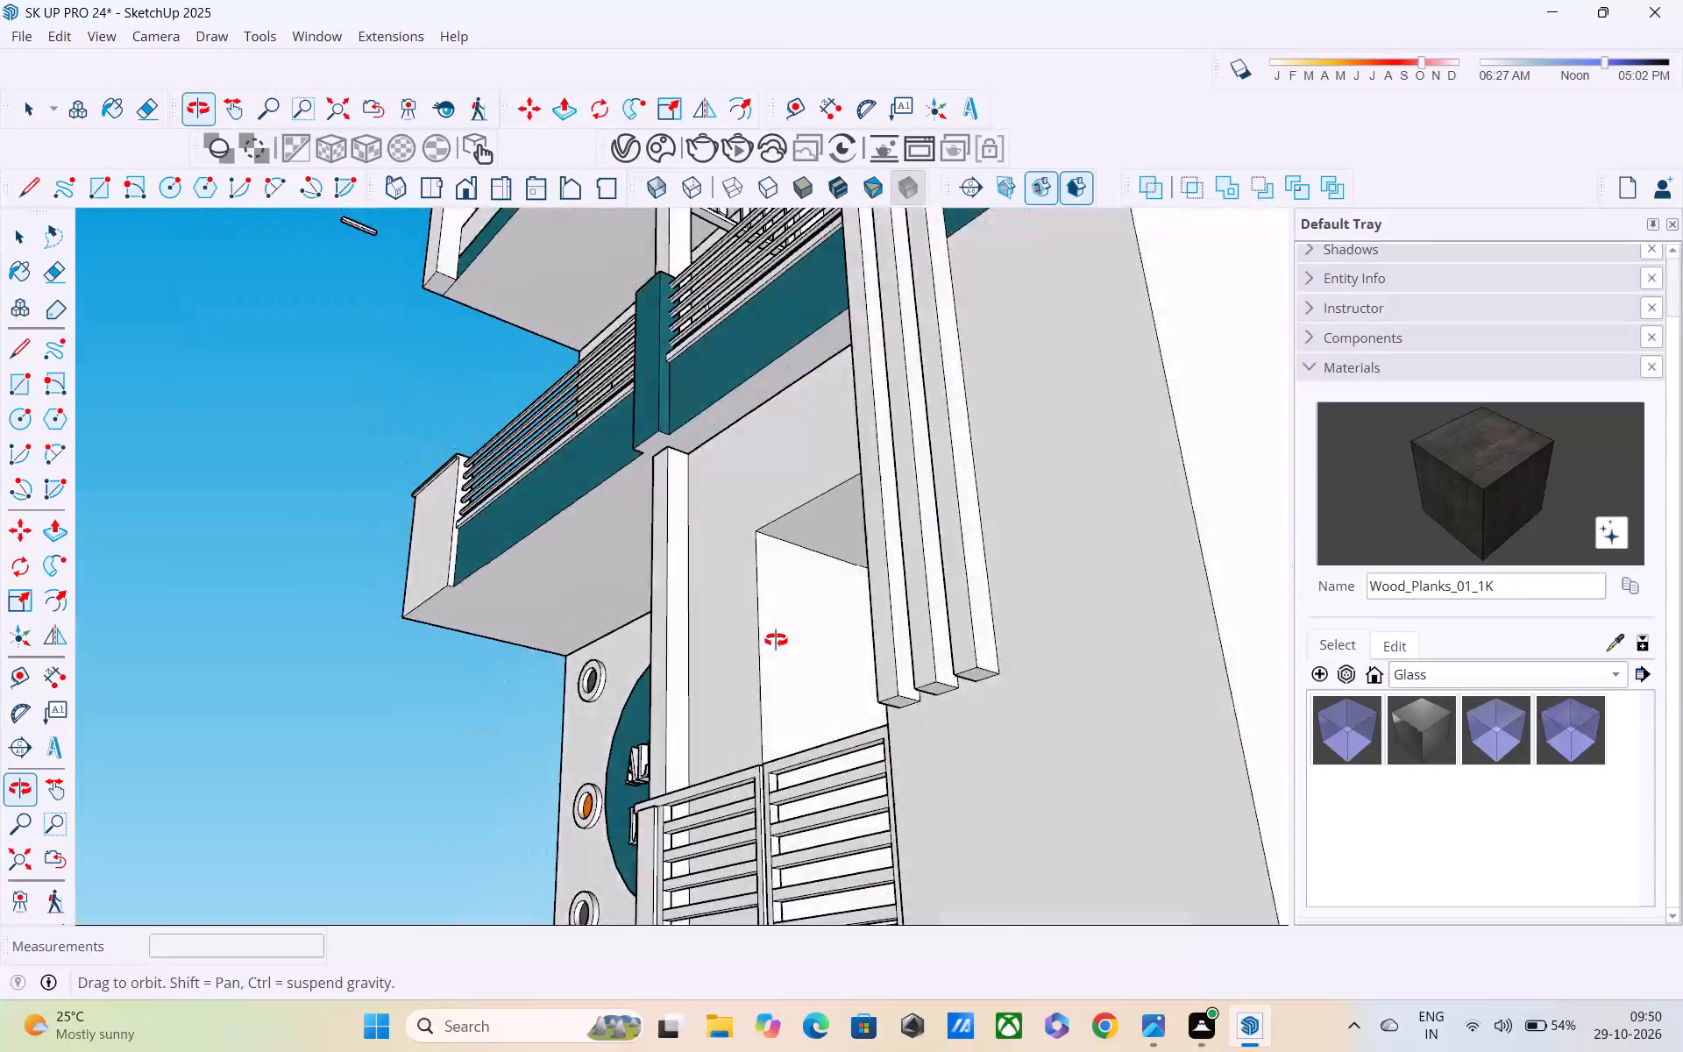
middle_drag(776, 640, 799, 700)
click(773, 673)
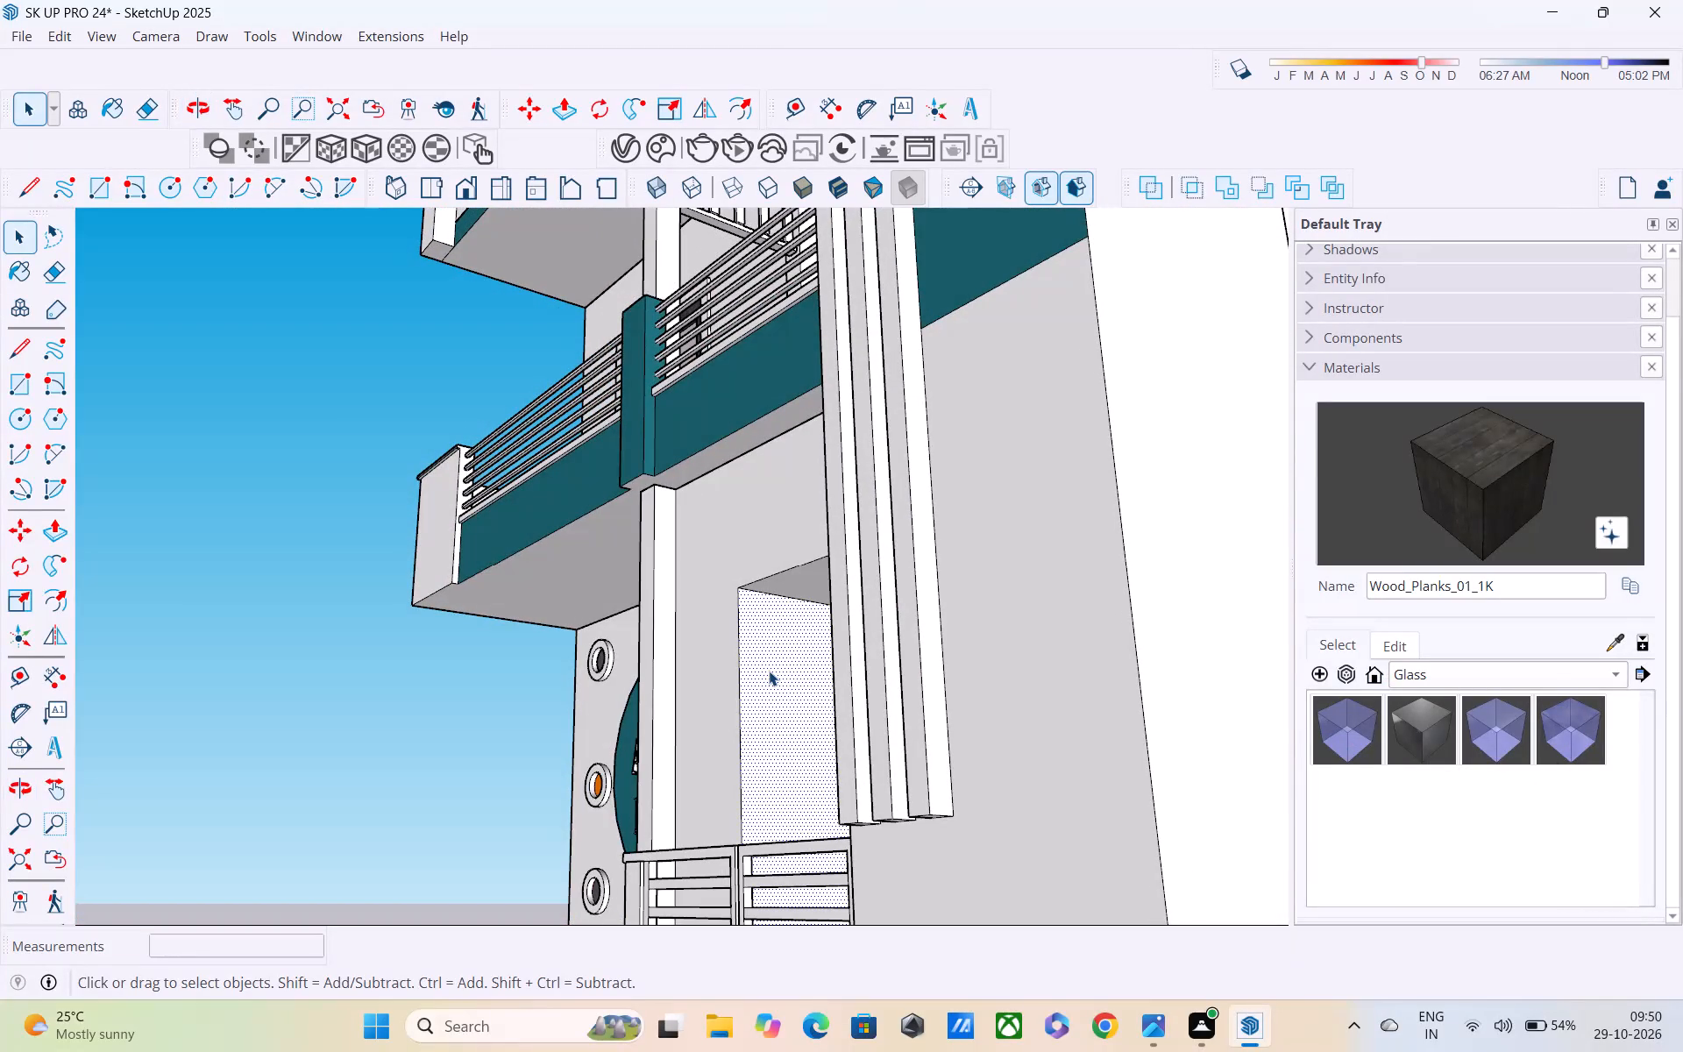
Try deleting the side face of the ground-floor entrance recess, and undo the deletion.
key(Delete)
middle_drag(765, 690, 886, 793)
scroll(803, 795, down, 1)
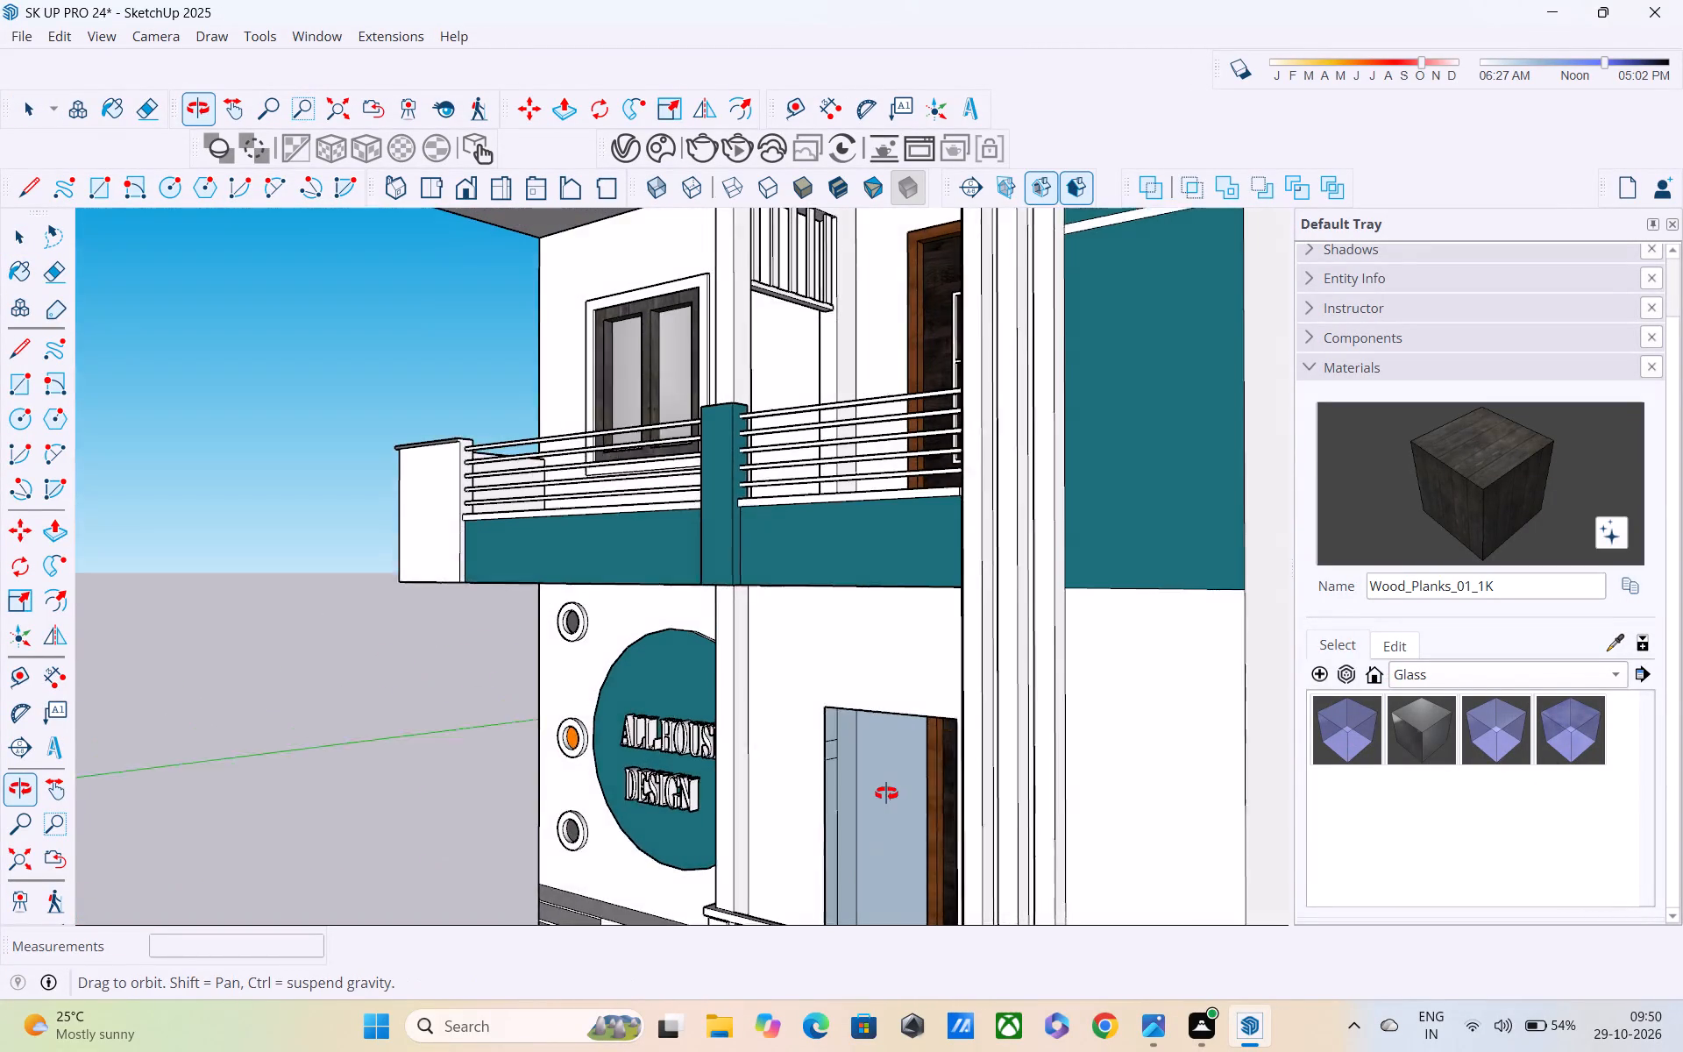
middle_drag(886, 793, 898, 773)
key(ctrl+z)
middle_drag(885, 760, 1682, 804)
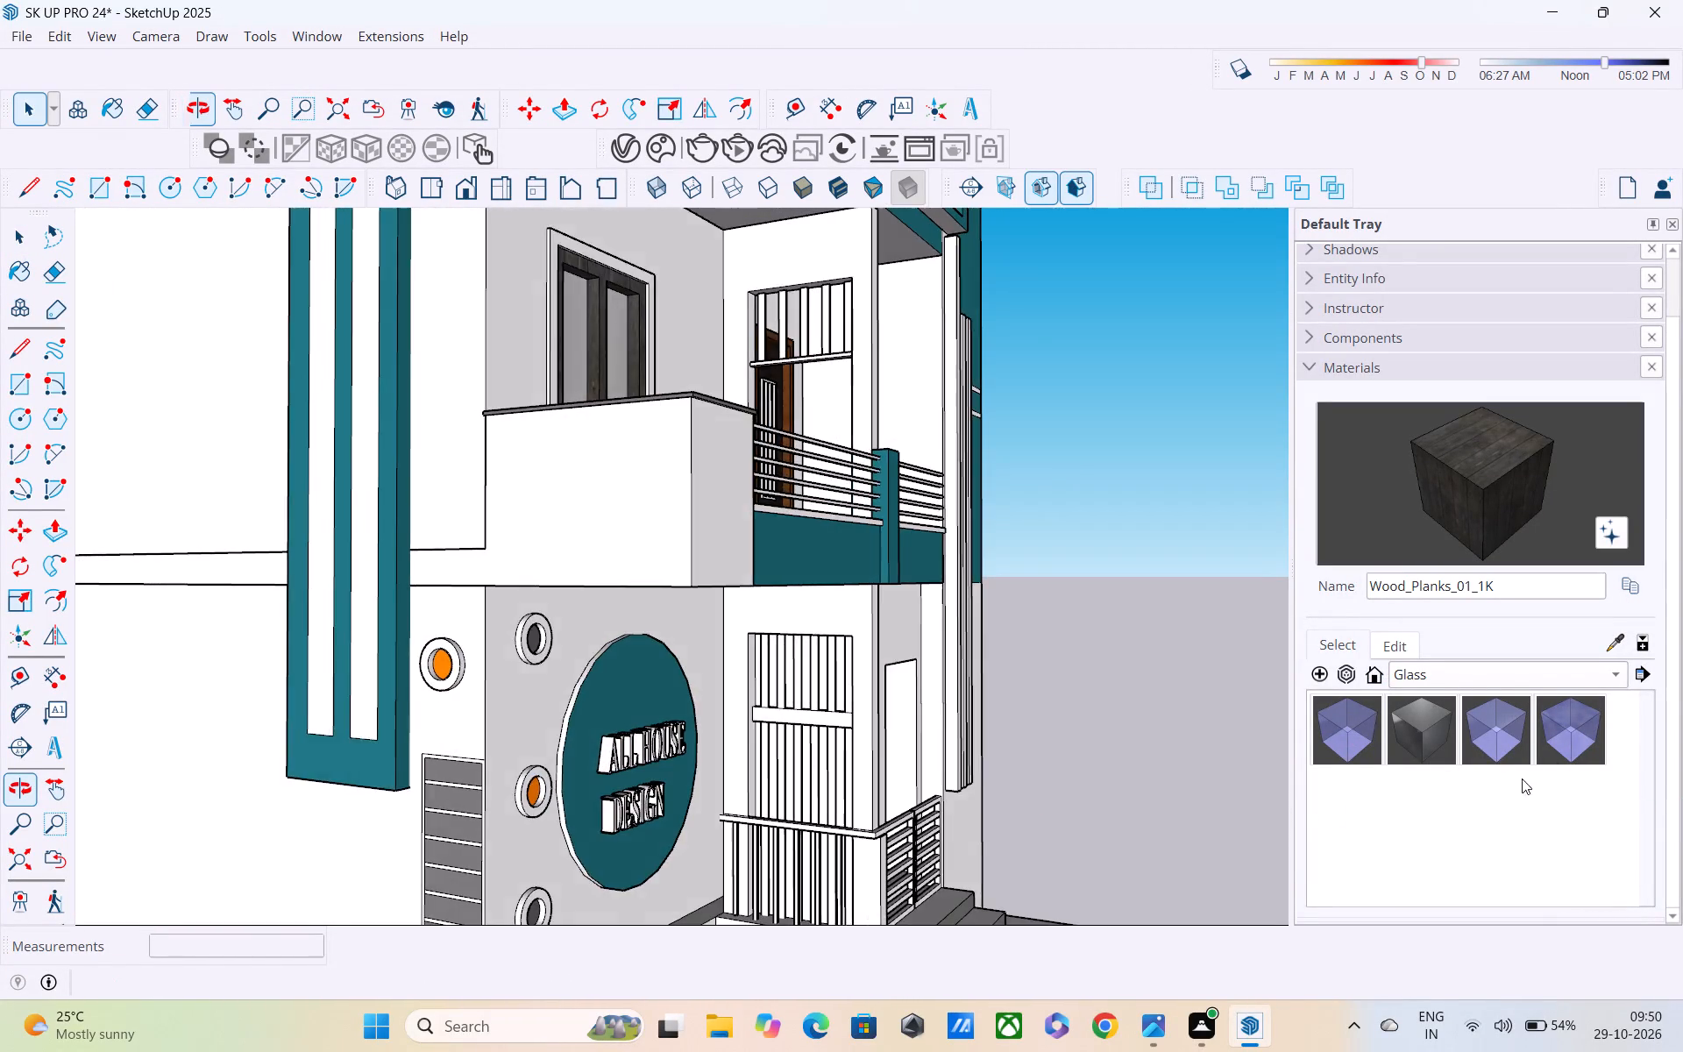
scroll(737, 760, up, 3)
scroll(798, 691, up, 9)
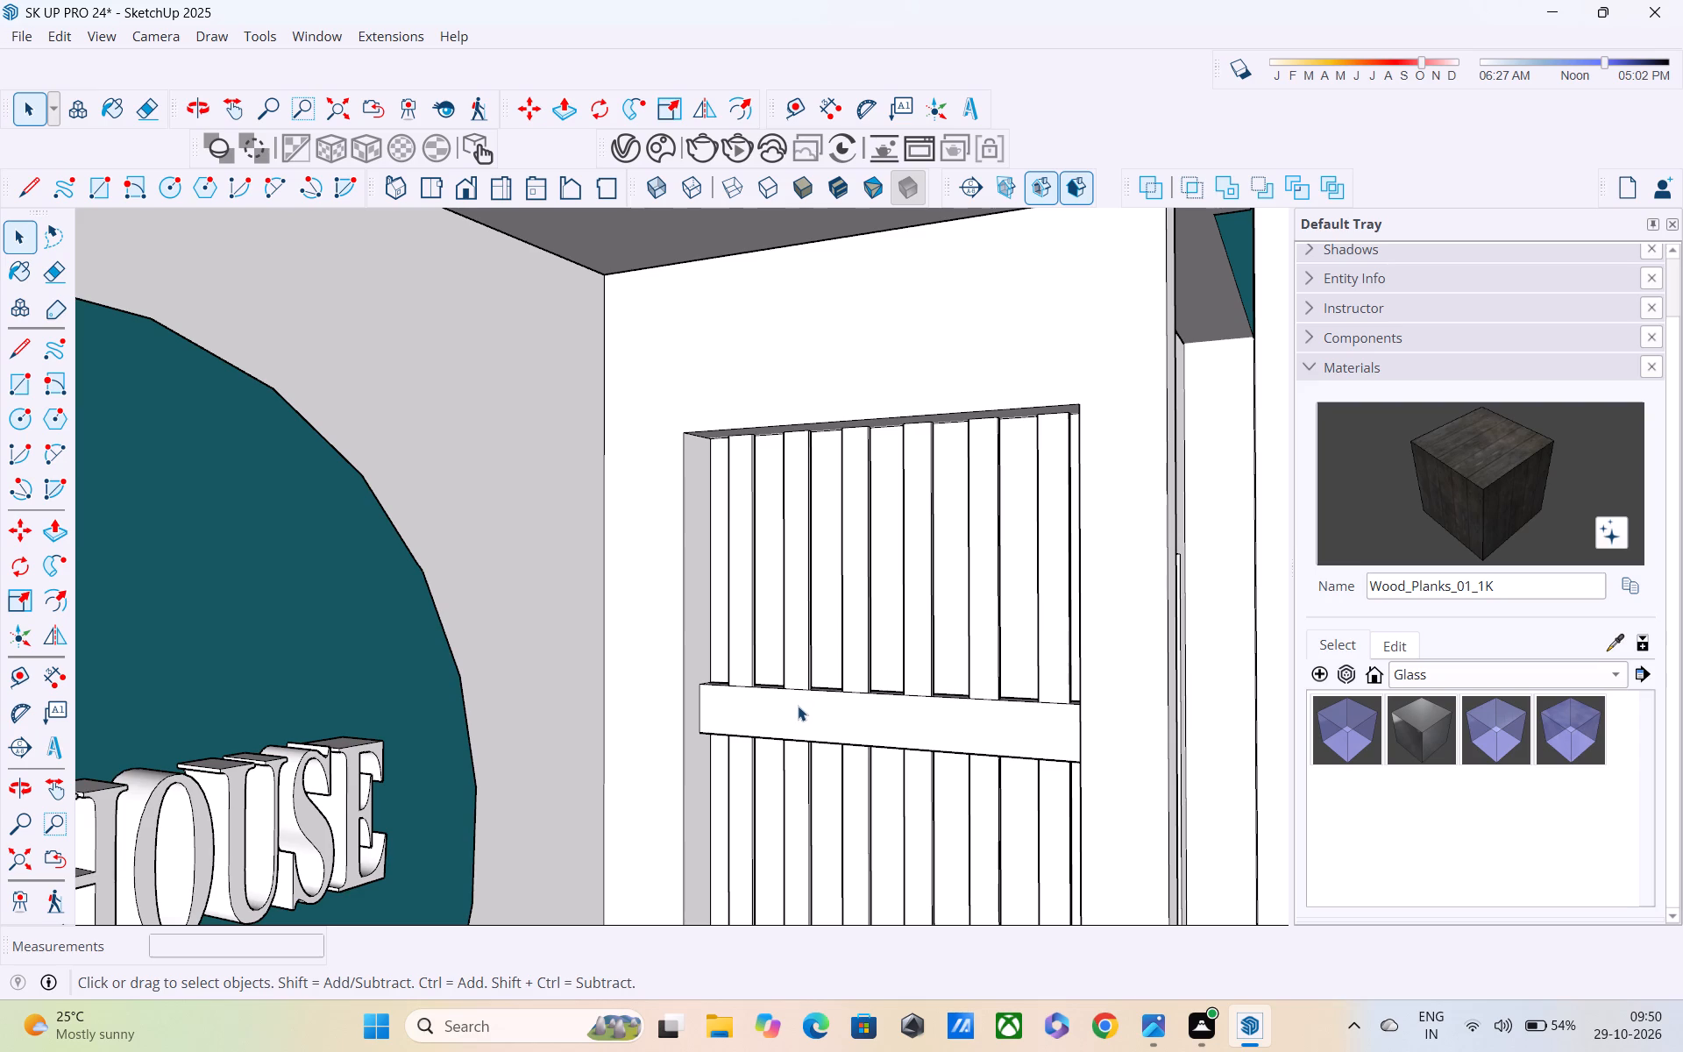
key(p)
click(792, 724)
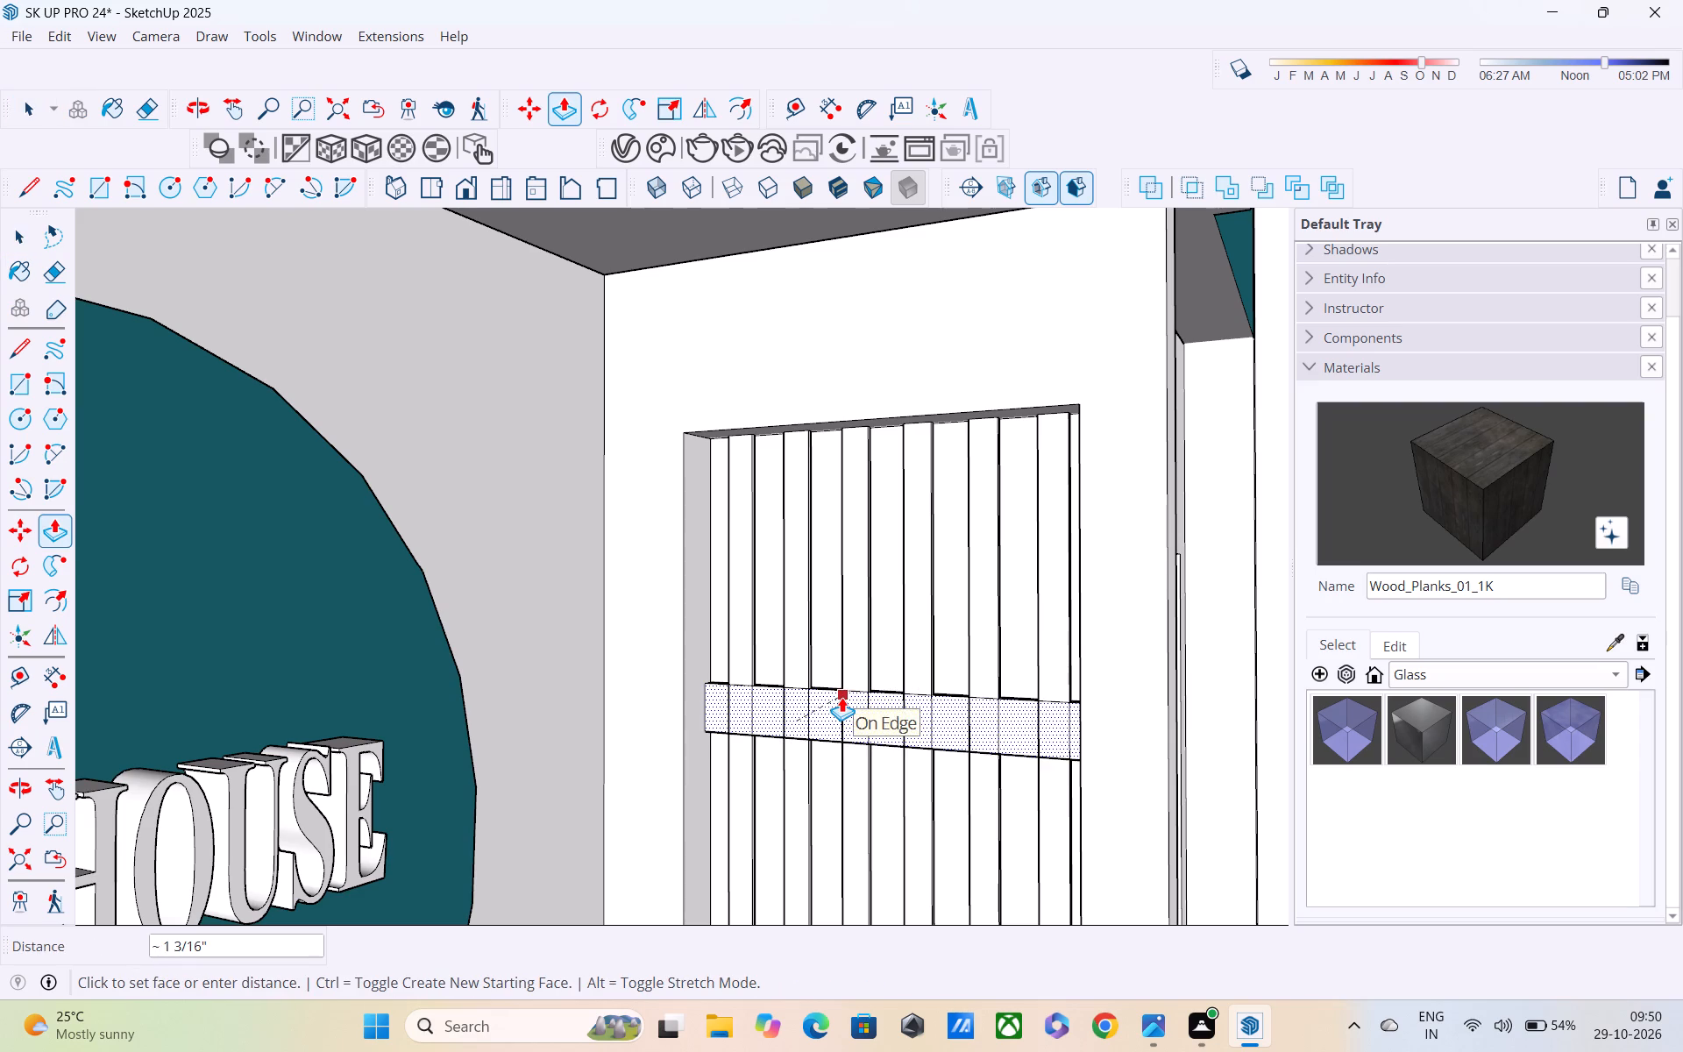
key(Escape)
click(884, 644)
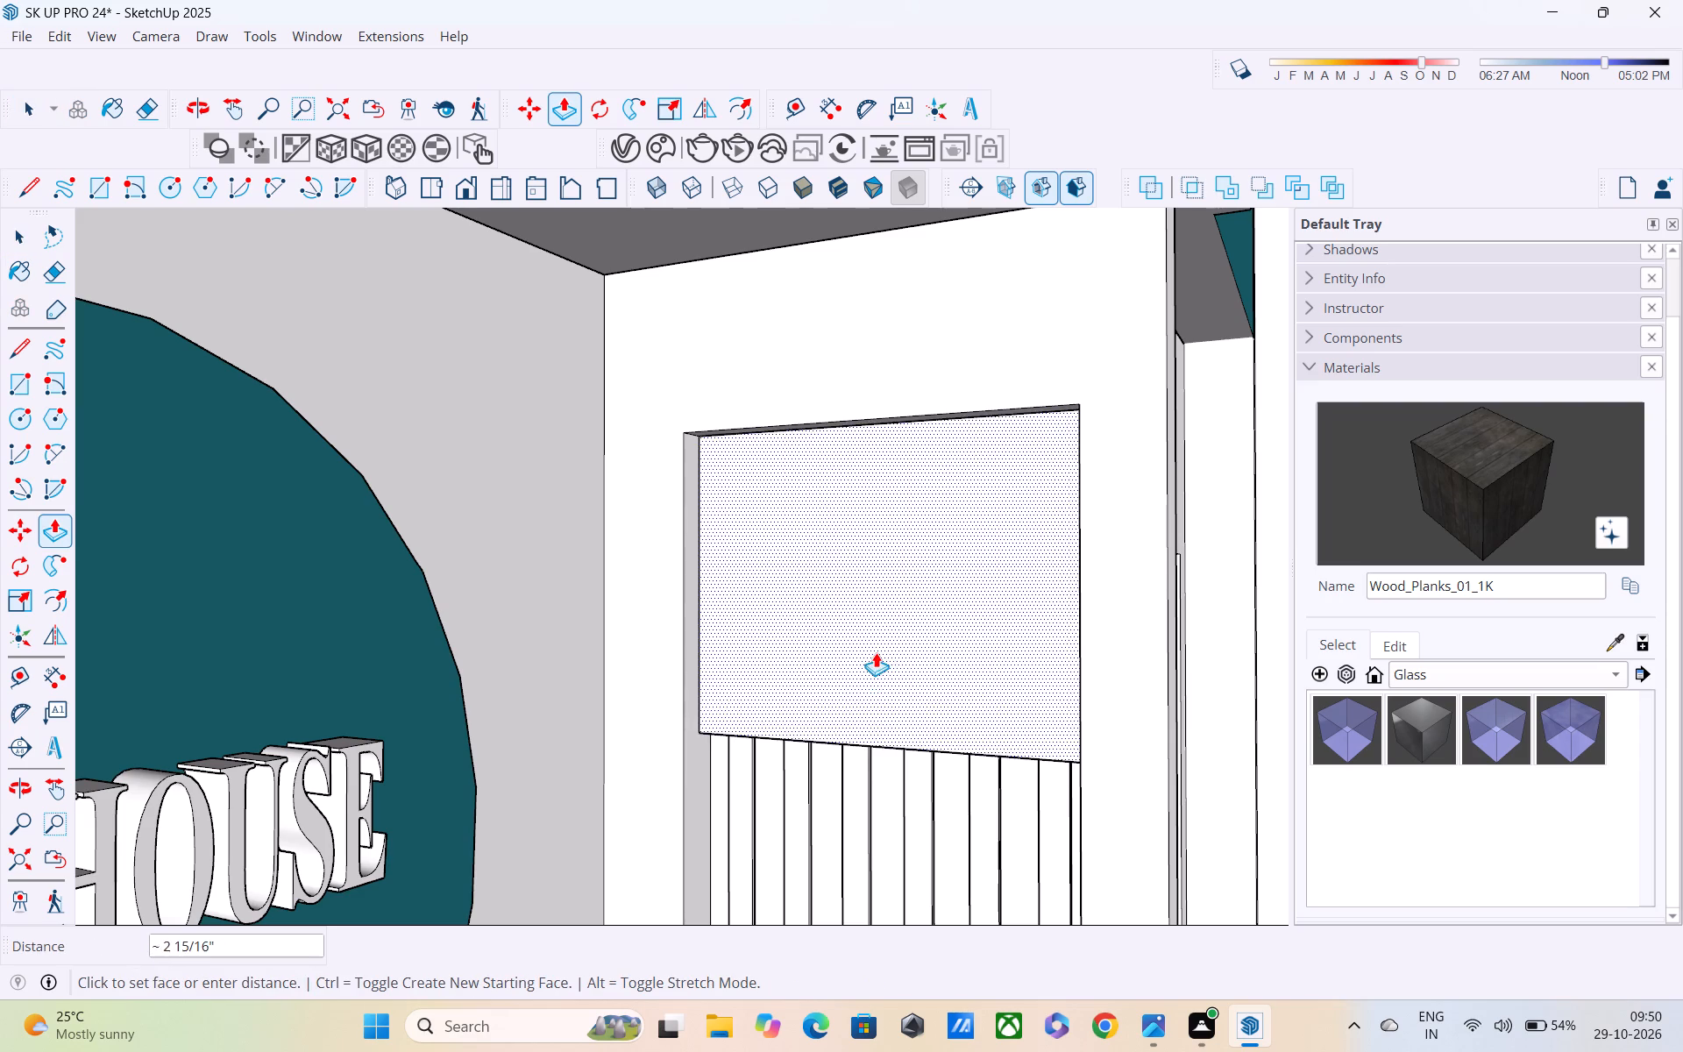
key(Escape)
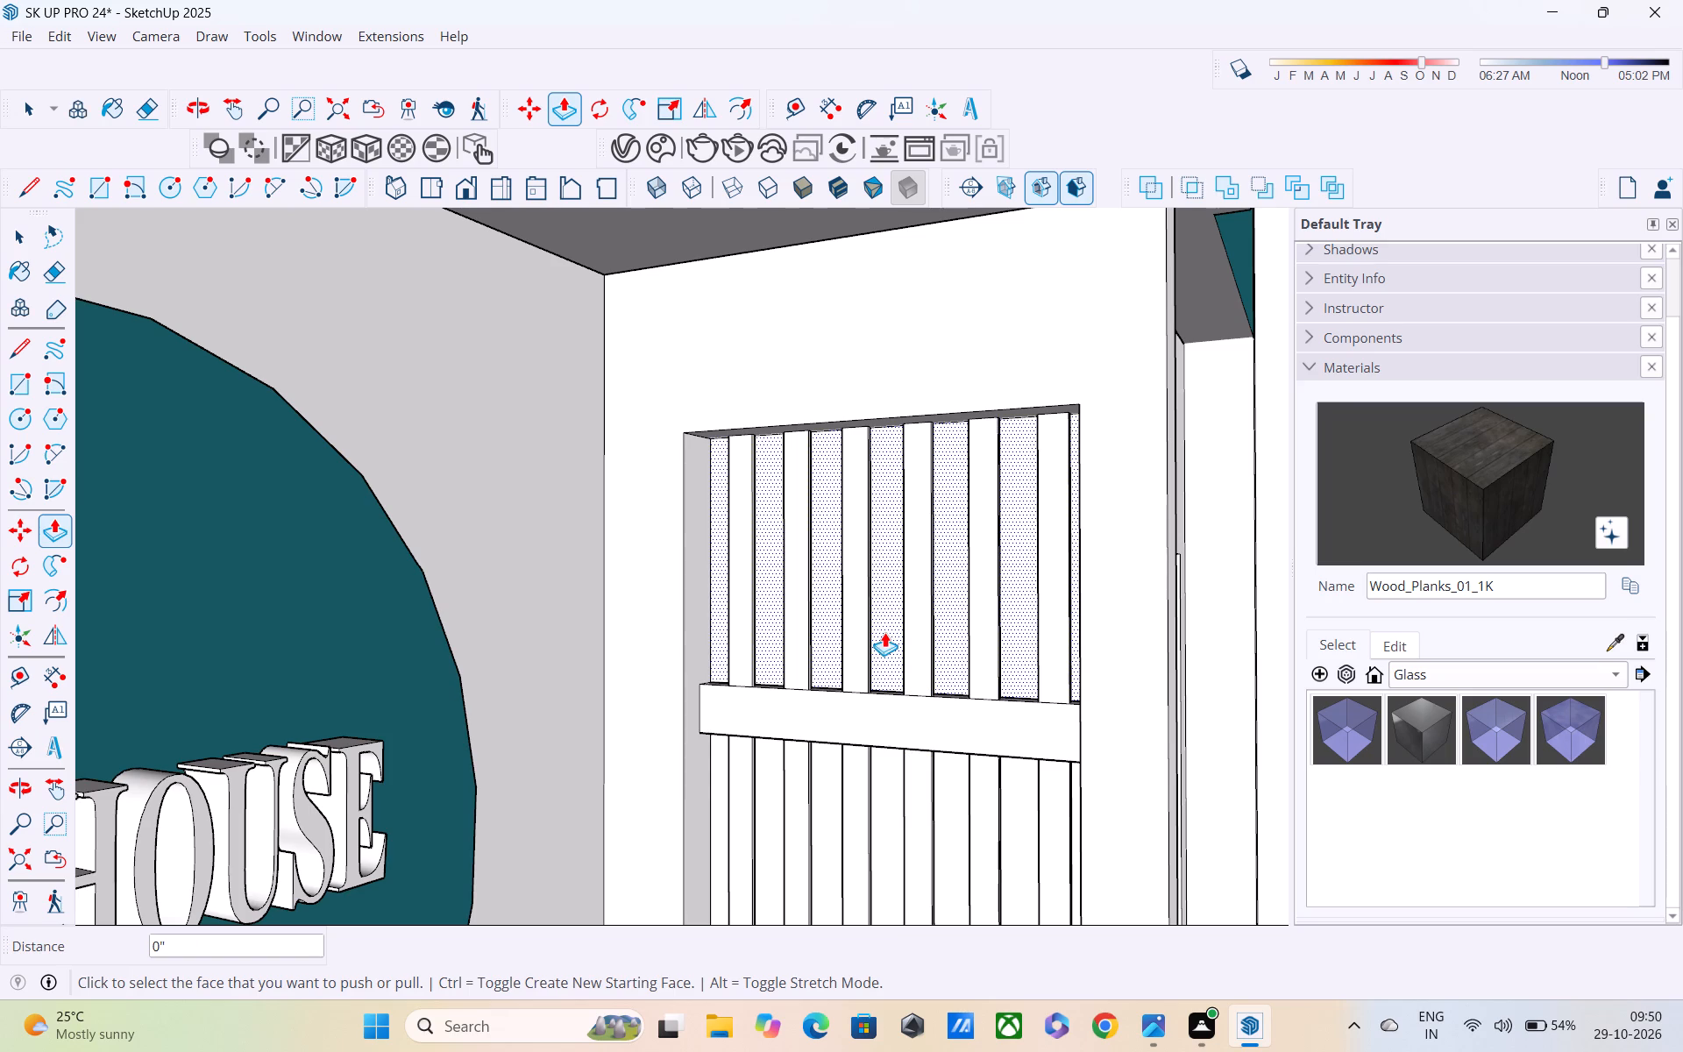
Draw a rectangle of 8' 6" by 3' 4" across the ground-floor opening behind the vertical bars, from its top corner to the opposite bottom corner.
middle_drag(884, 632, 39, 445)
scroll(40, 449, down, 3)
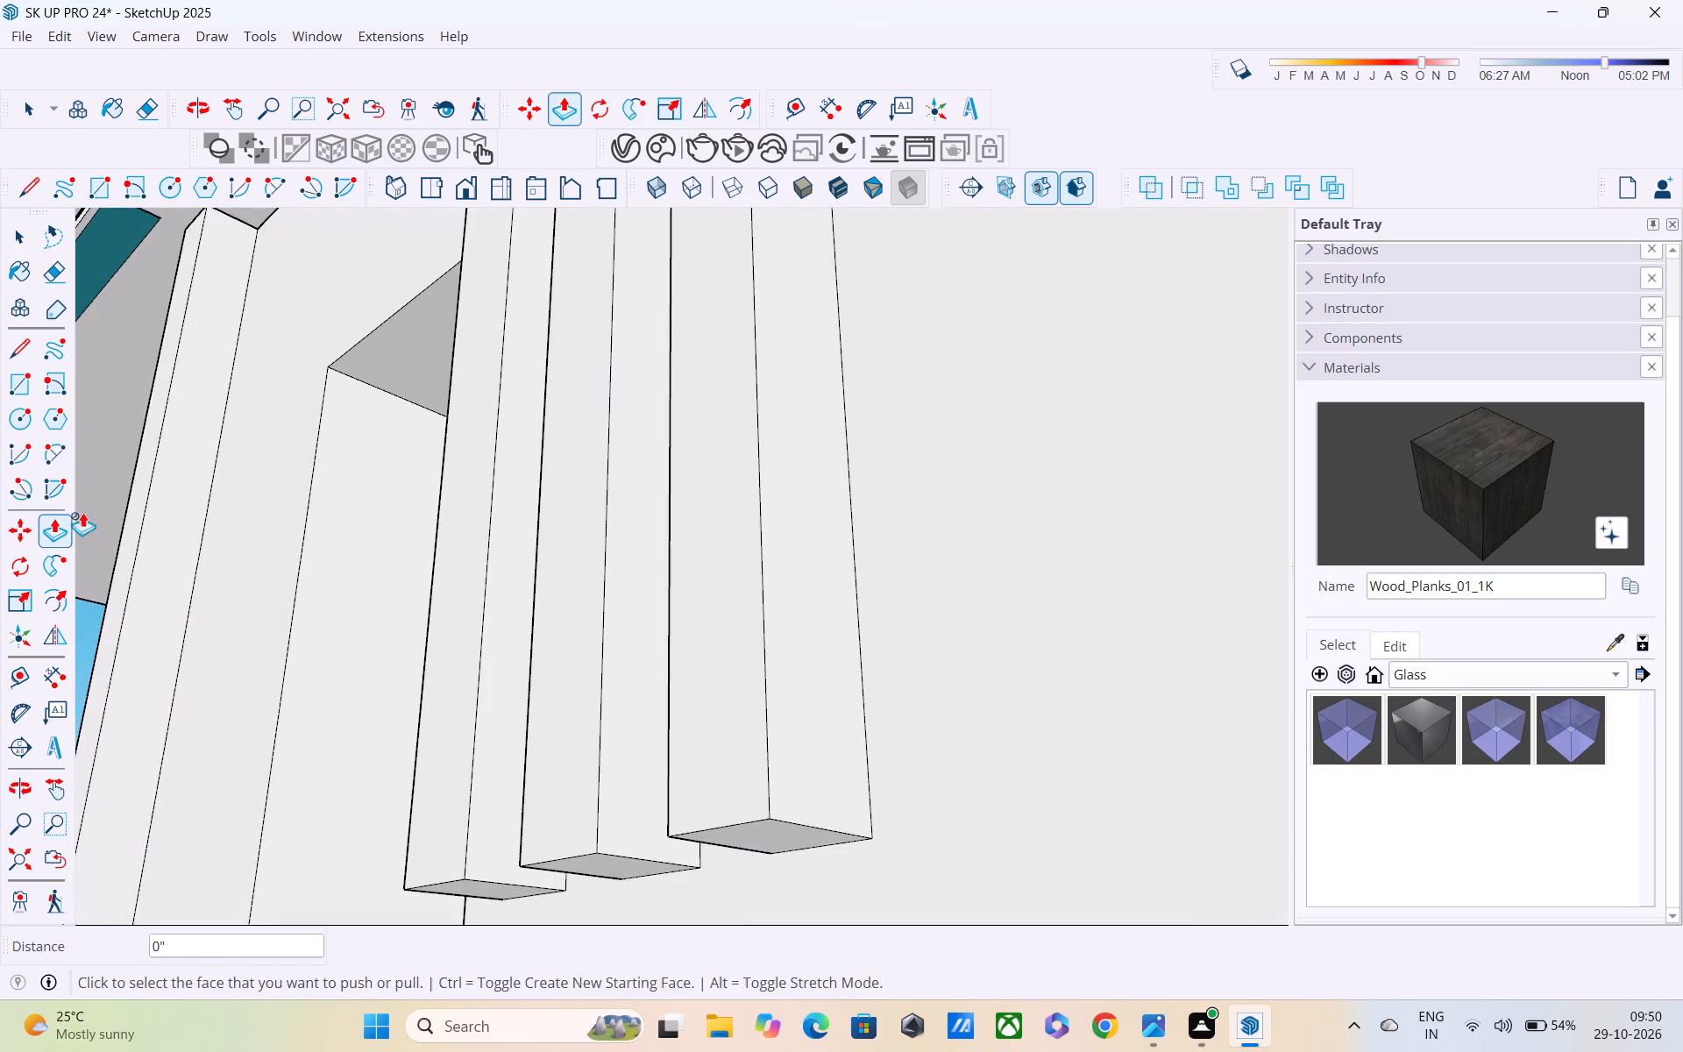
middle_drag(135, 551, 185, 586)
shift+middle_drag(217, 608, 529, 672)
scroll(586, 628, down, 4)
shift+middle_drag(616, 650, 664, 391)
scroll(695, 459, down, 1)
middle_drag(704, 508, 1268, 650)
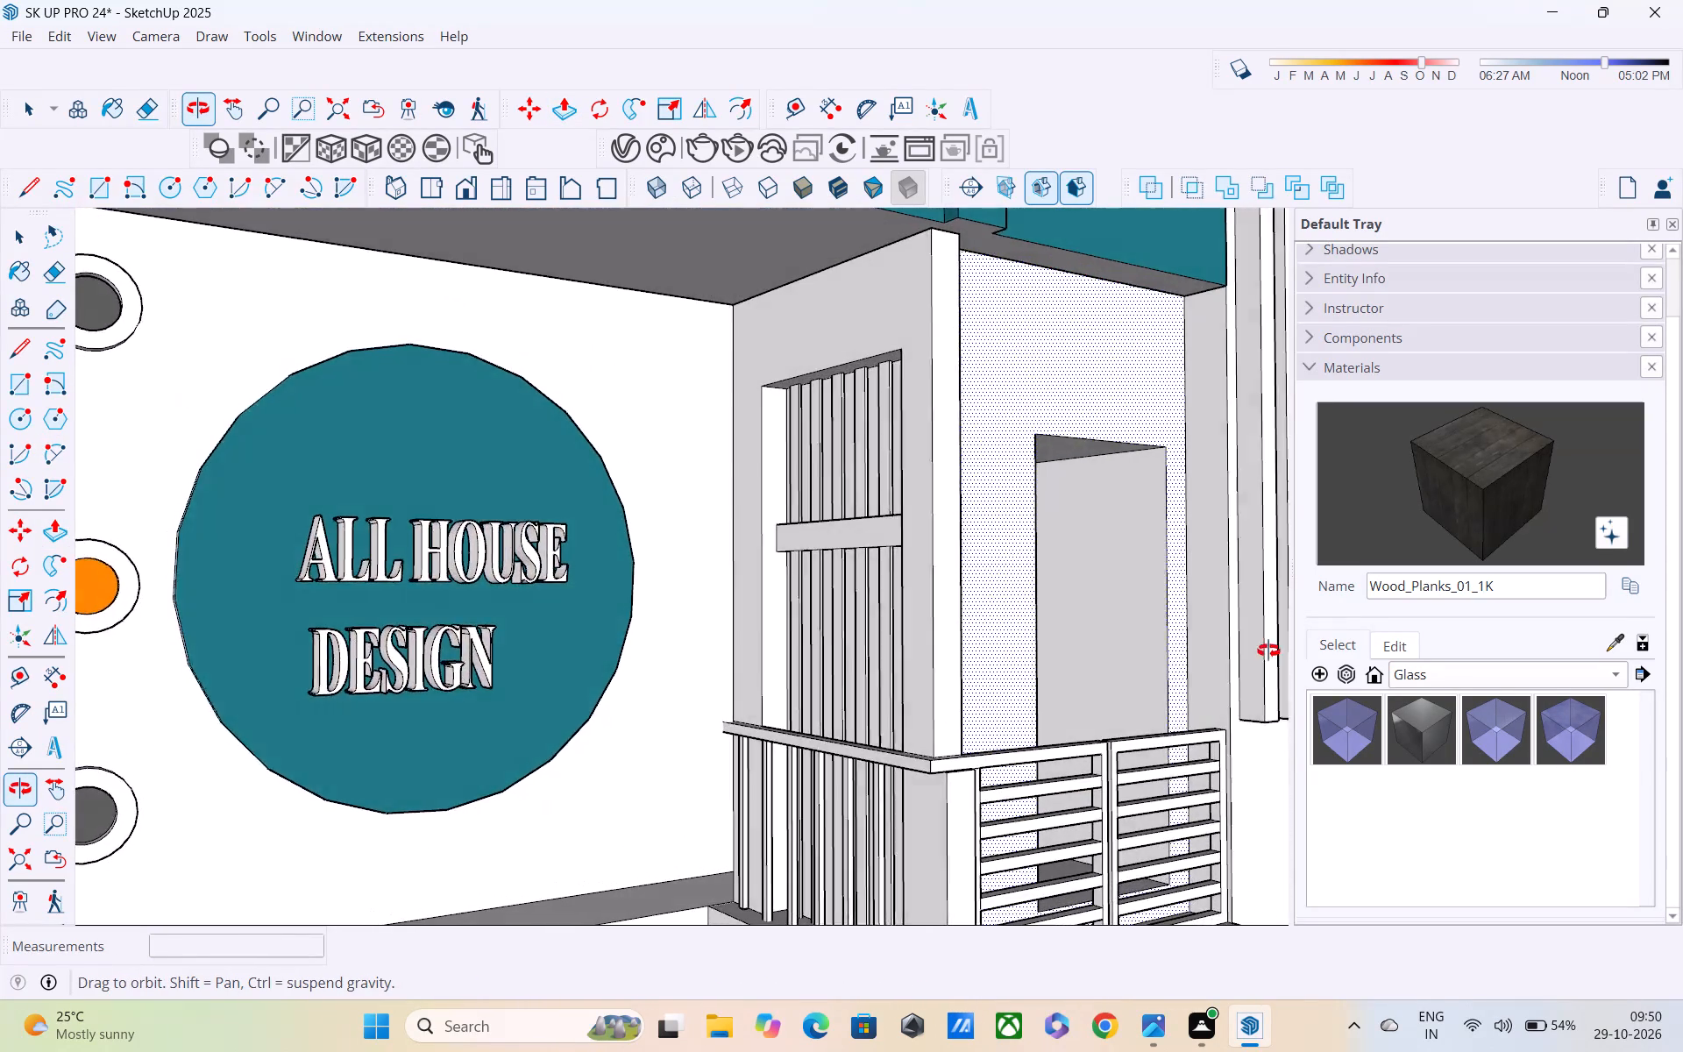
middle_drag(1268, 650, 1481, 608)
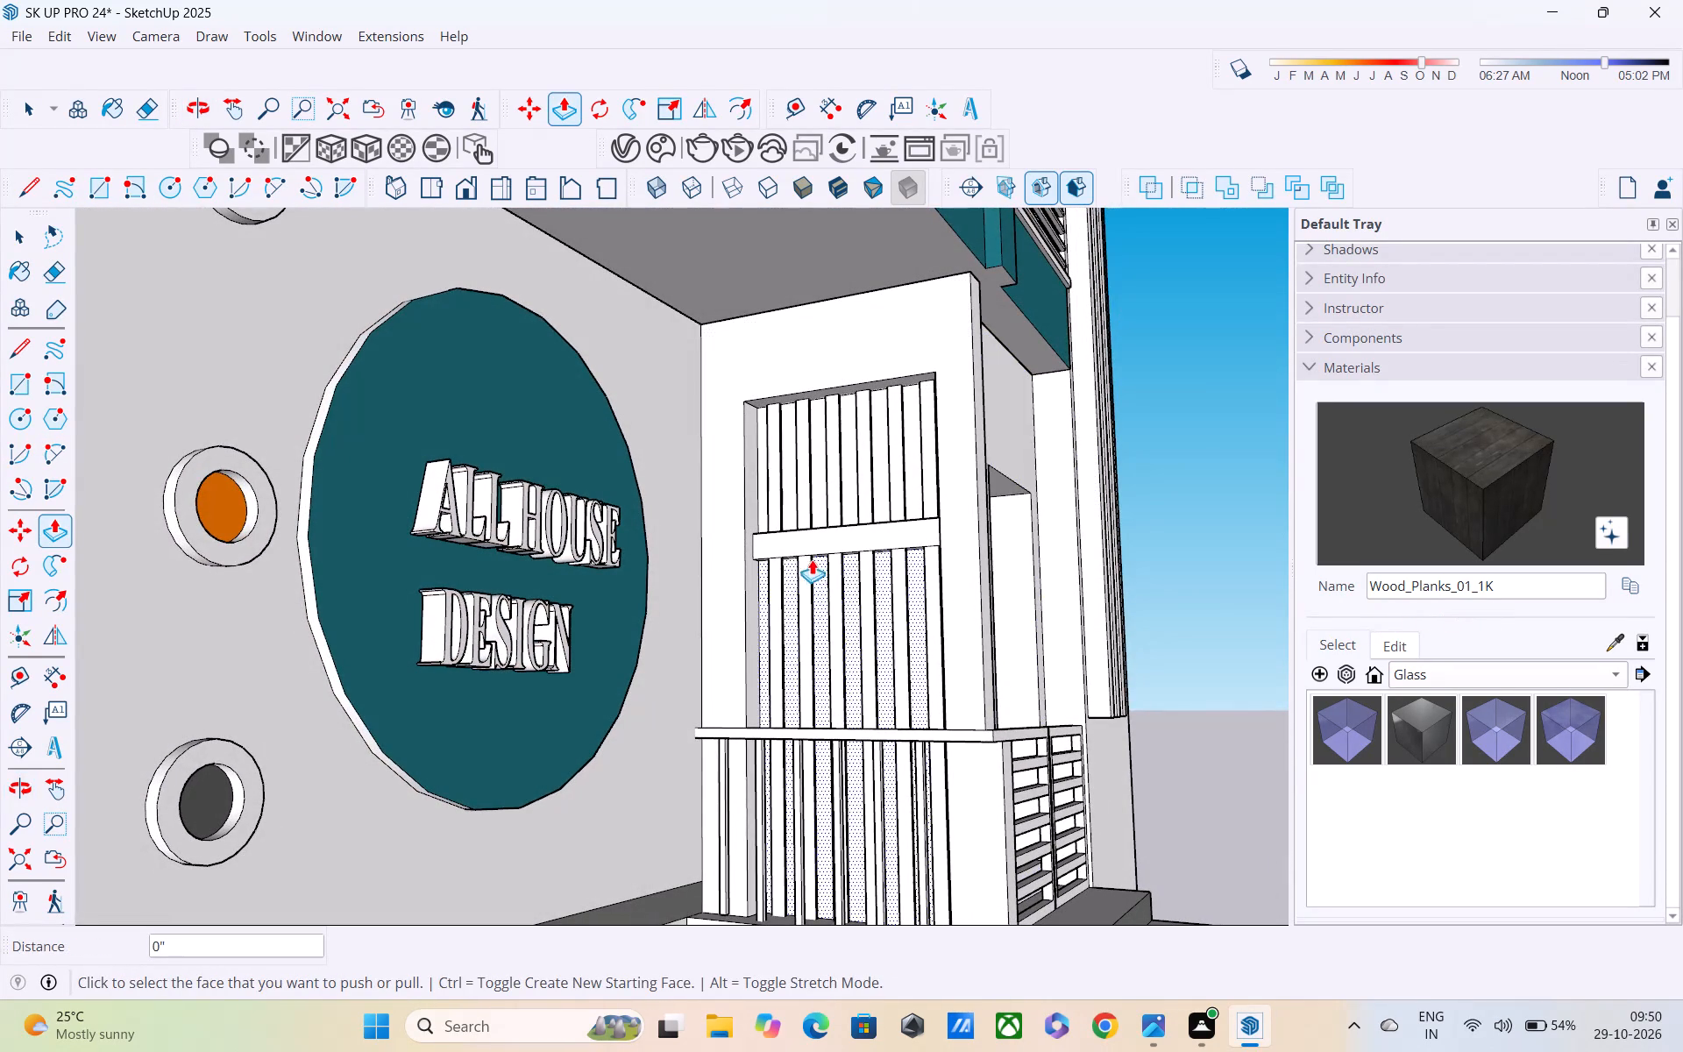
key(r)
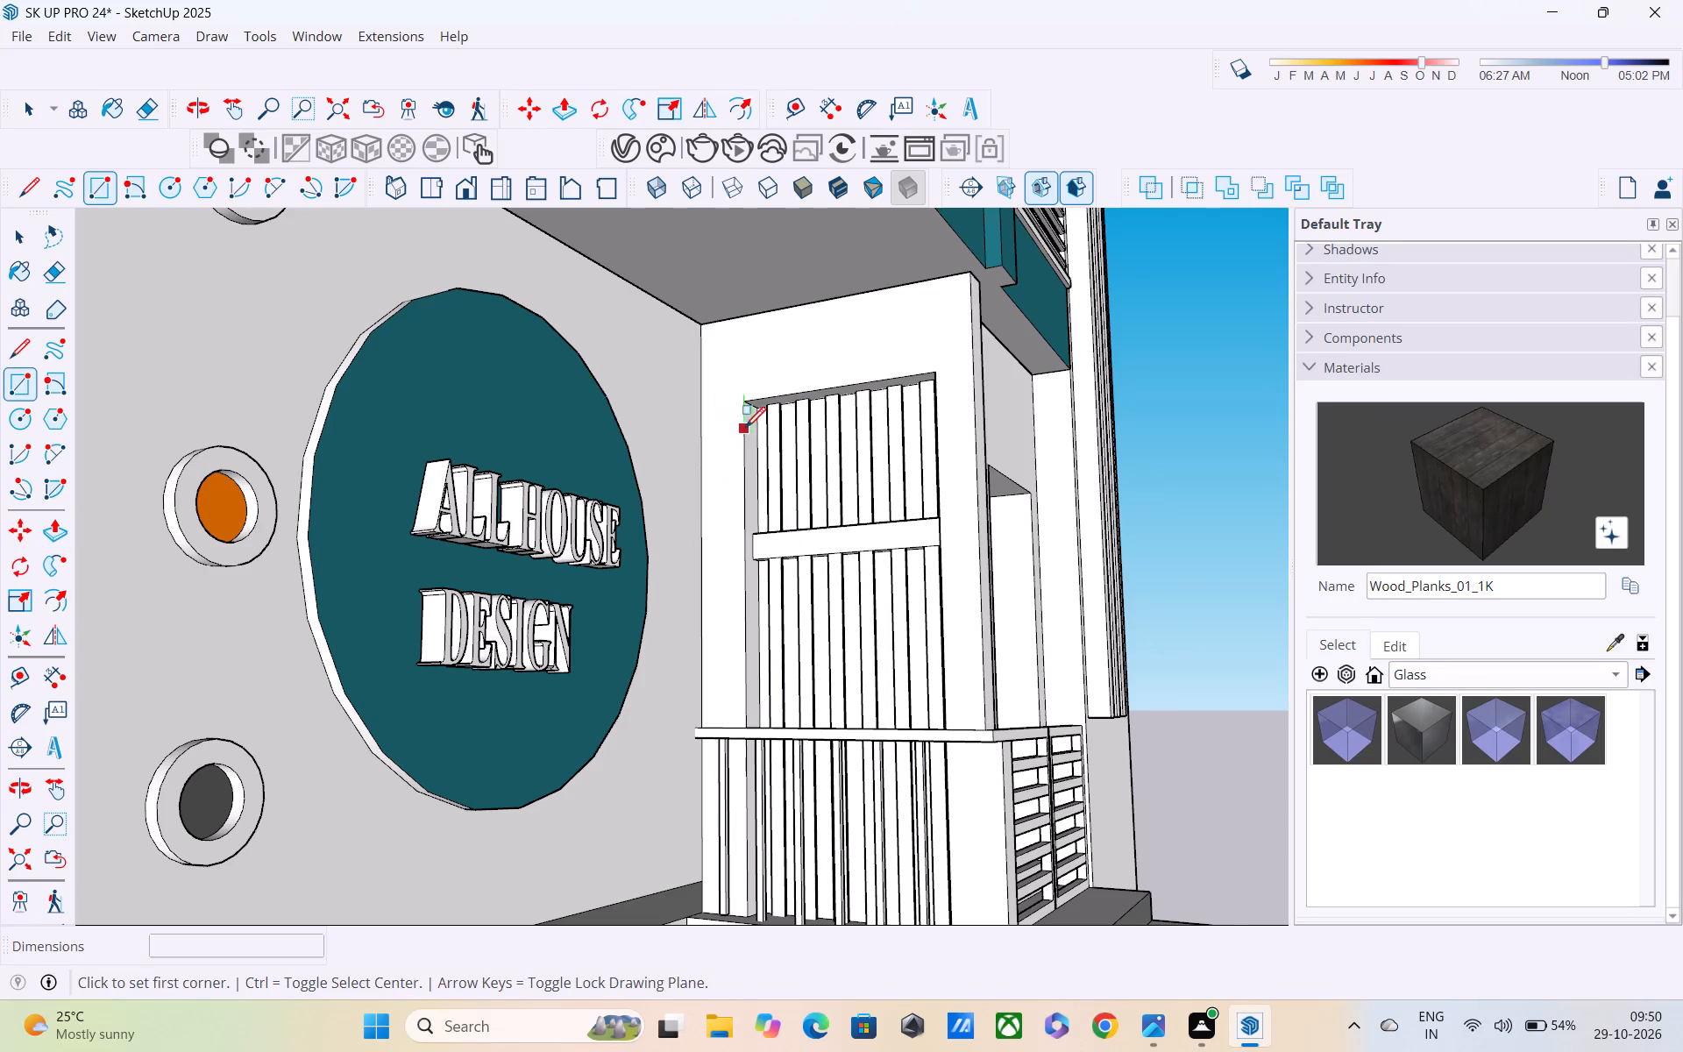
scroll(747, 430, up, 14)
click(727, 396)
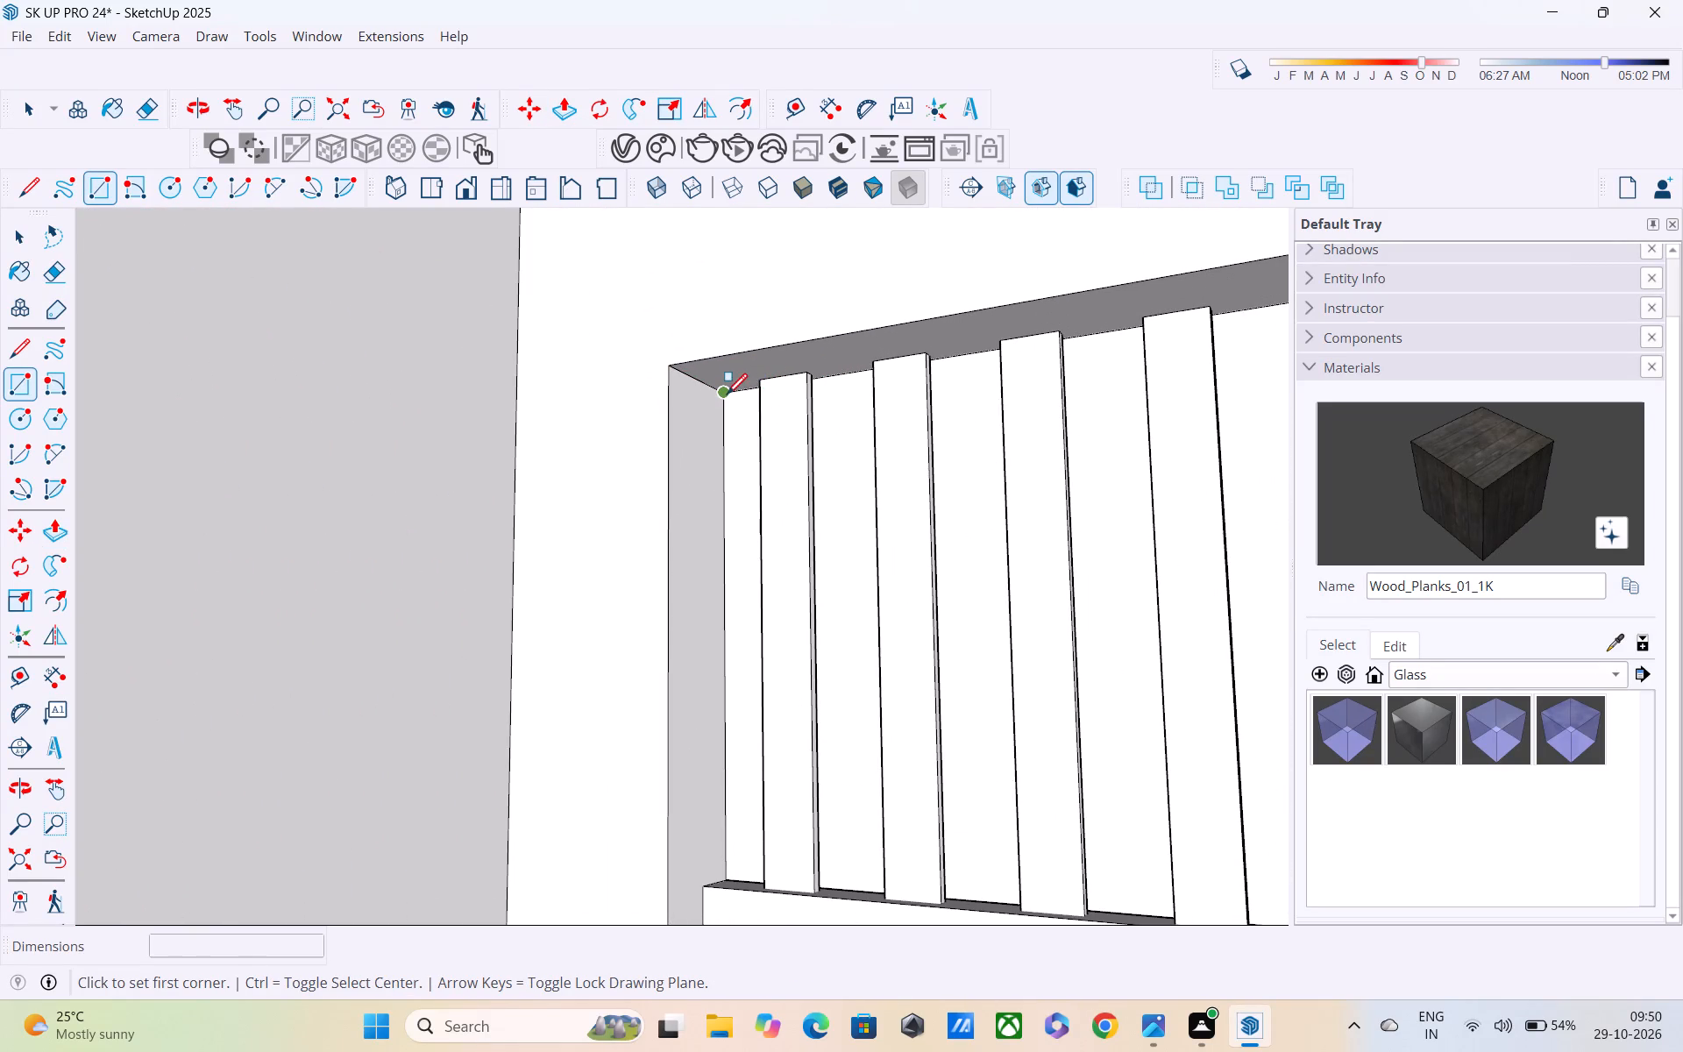
scroll(760, 631, down, 2)
shift+middle_drag(760, 631, 620, 399)
scroll(625, 430, down, 4)
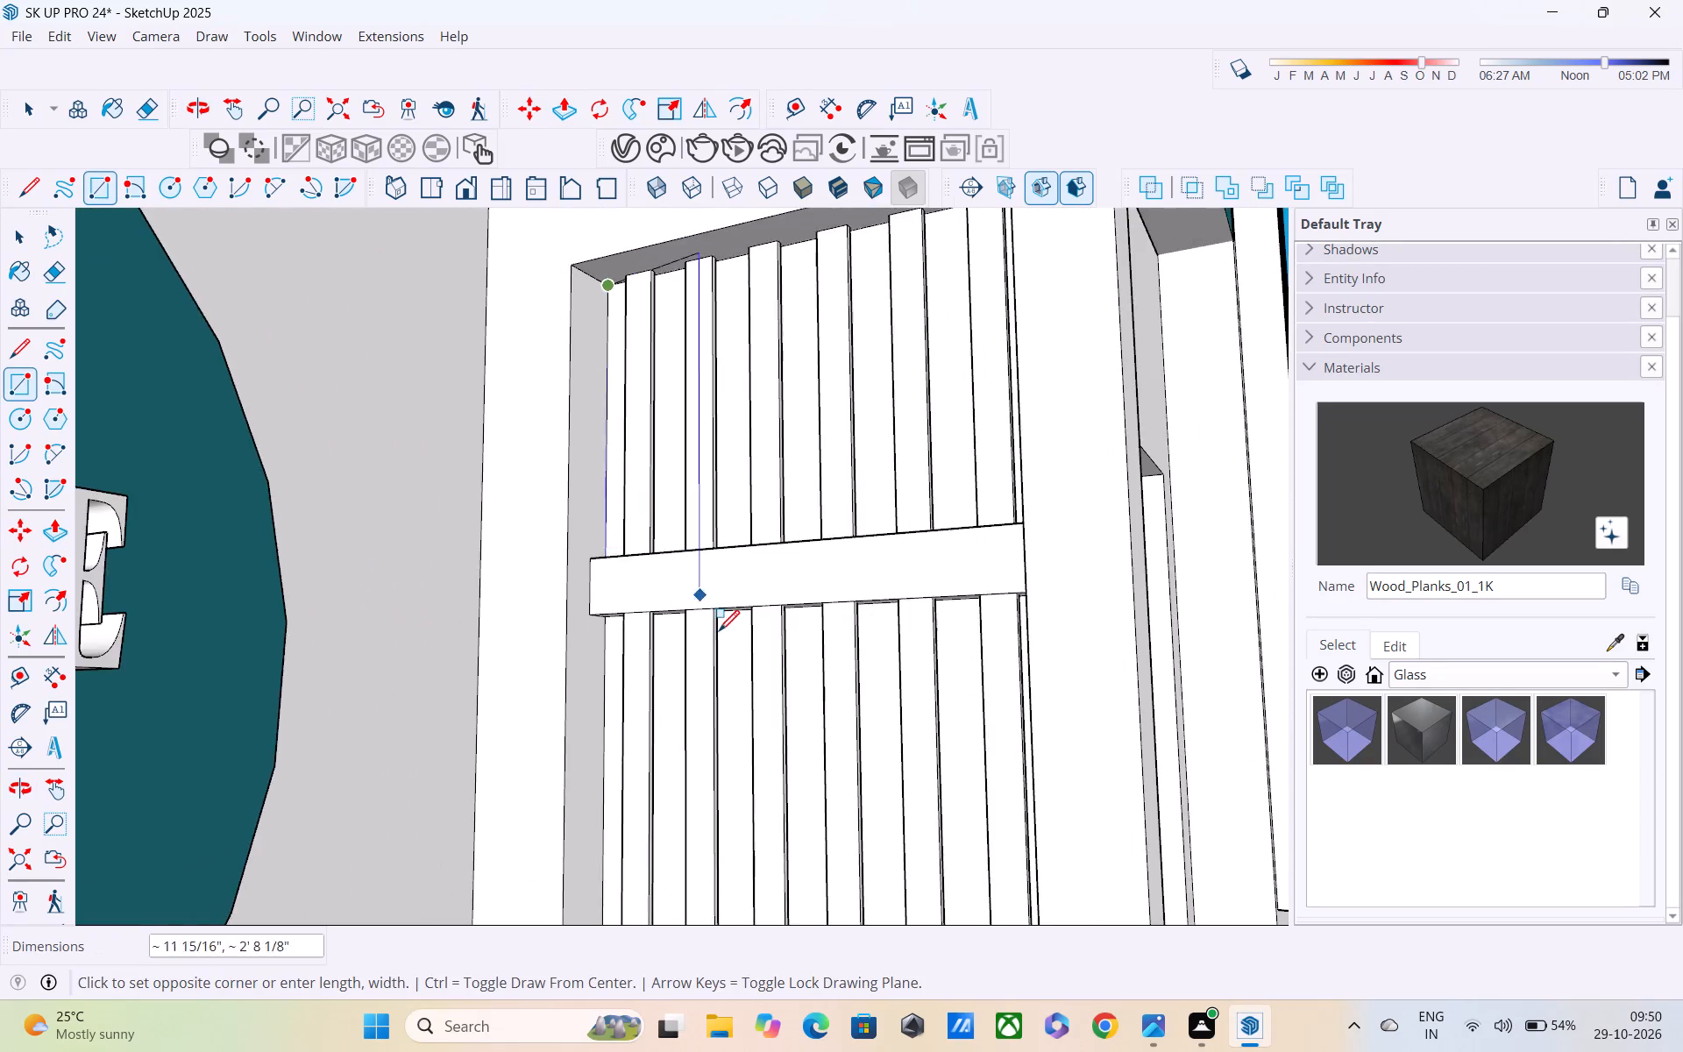
shift+middle_drag(719, 633, 661, 357)
middle_drag(781, 535, 743, 125)
middle_drag(806, 480, 874, 707)
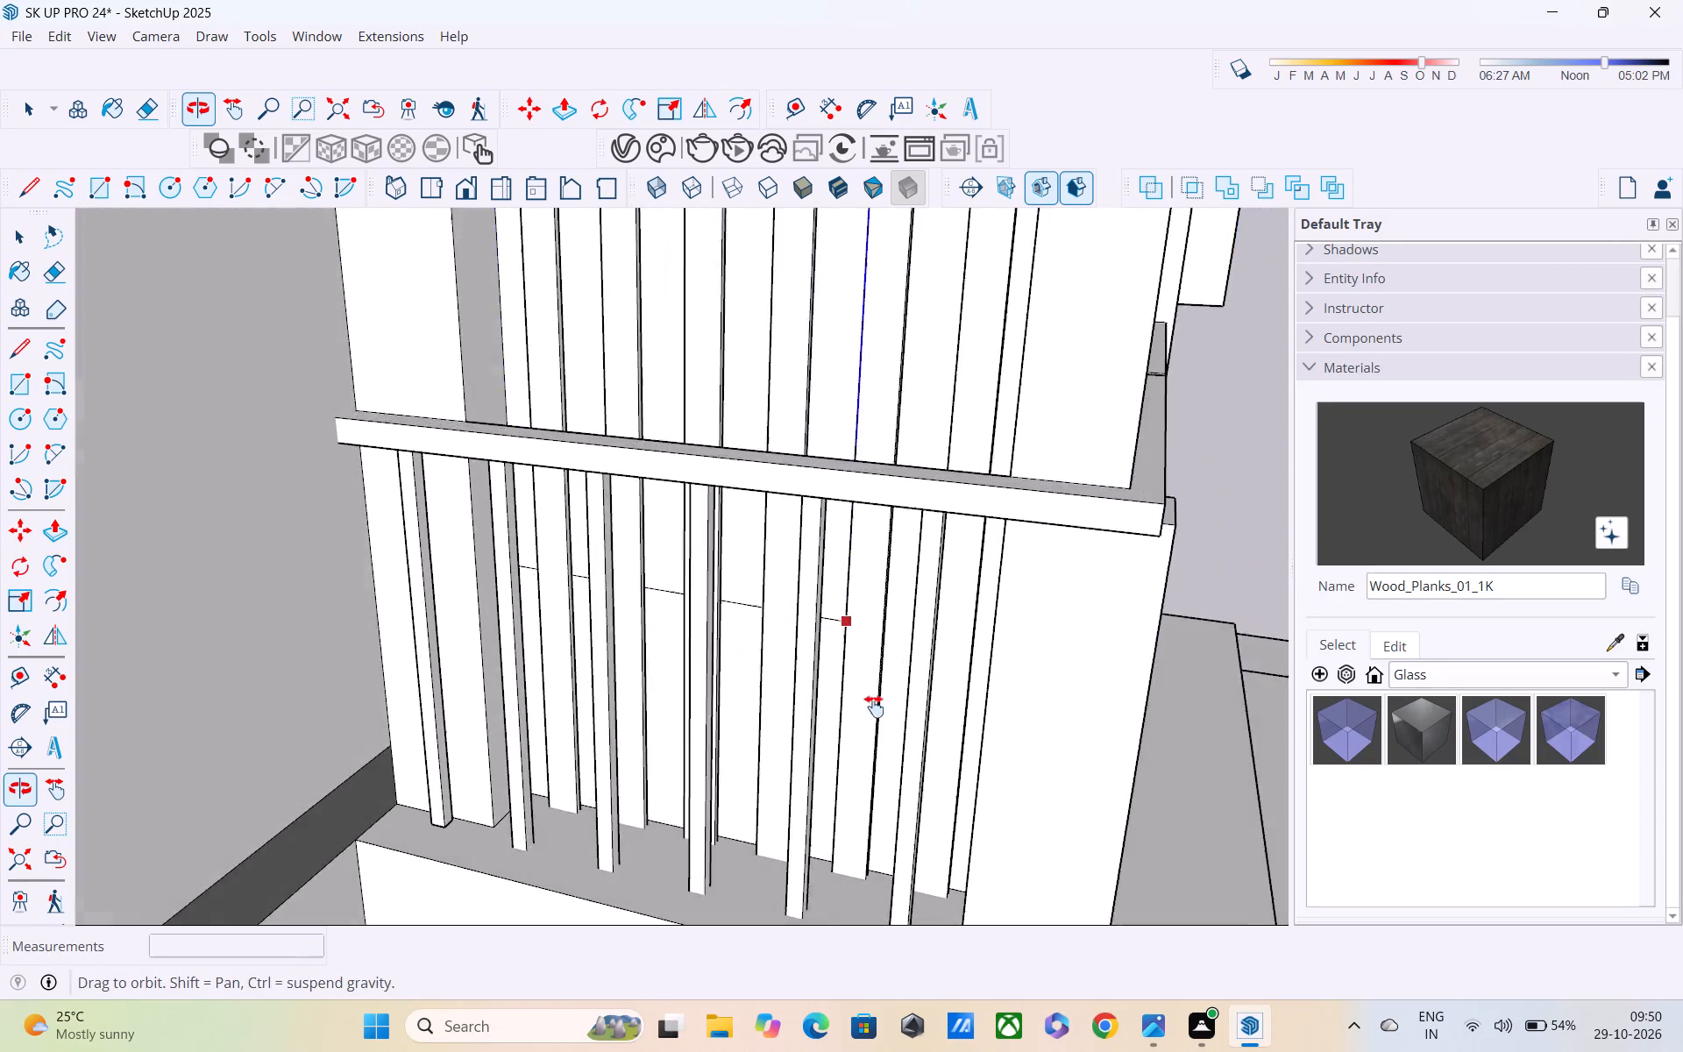
middle_drag(874, 707, 801, 363)
scroll(882, 556, up, 11)
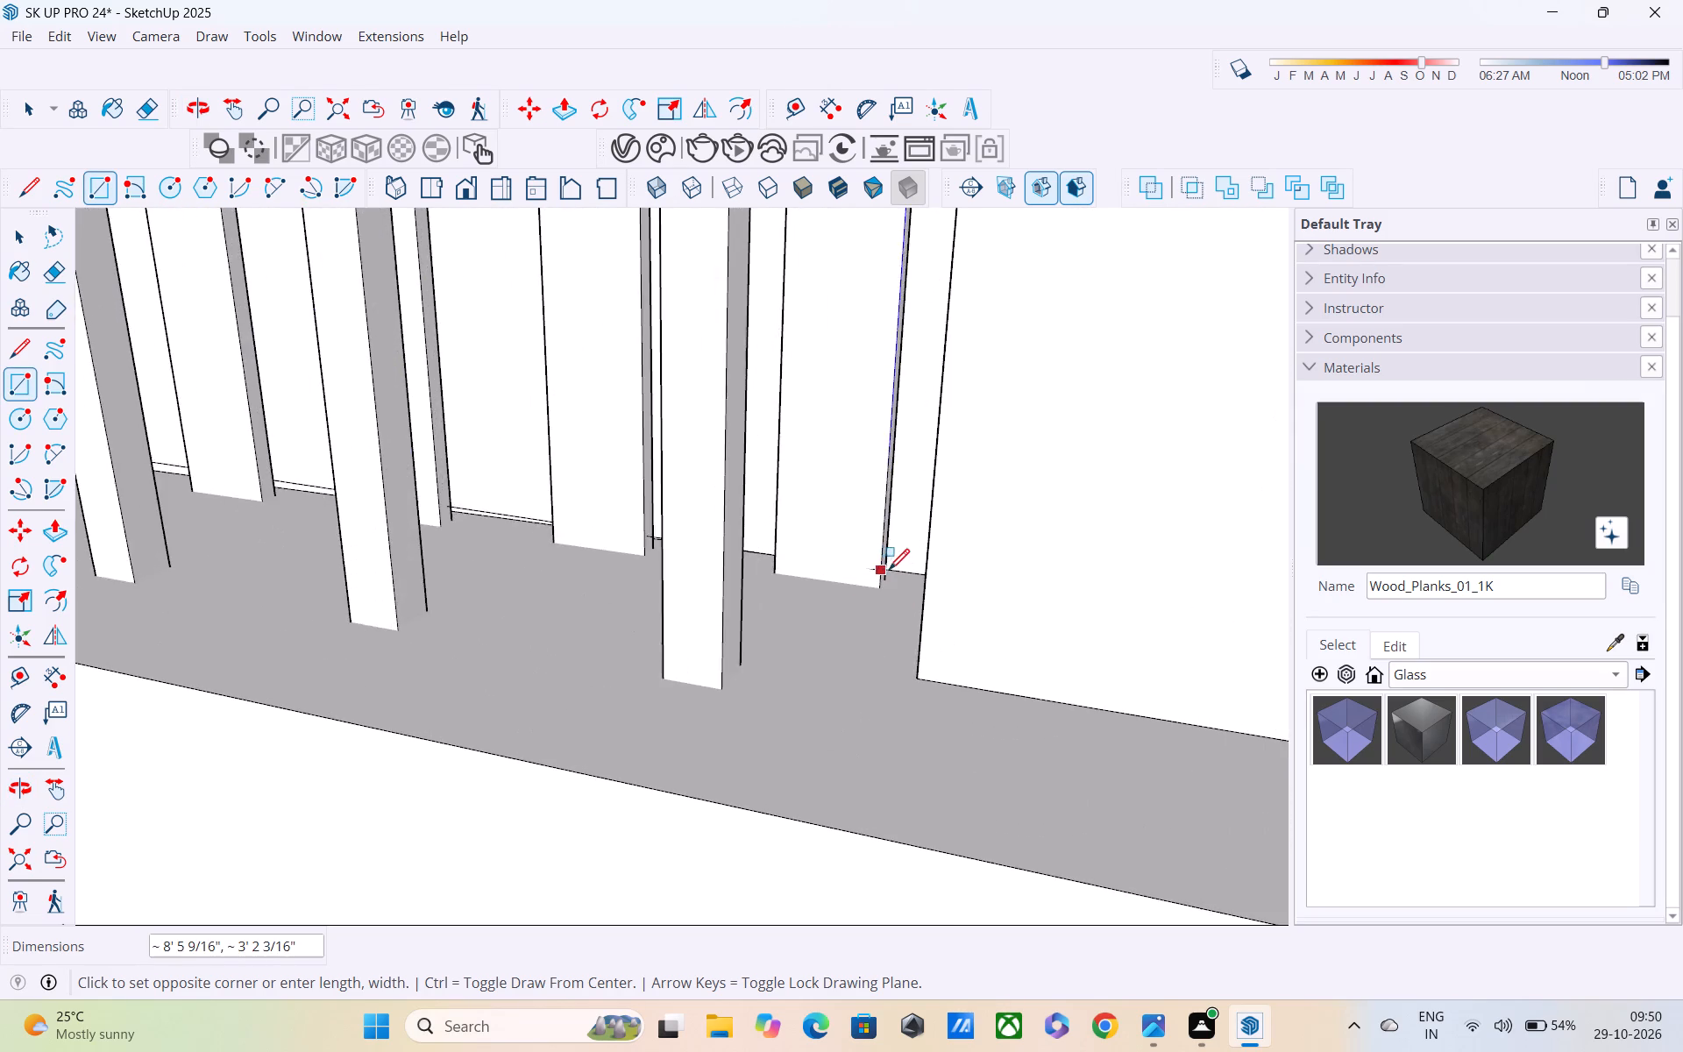
scroll(891, 572, up, 1)
middle_drag(895, 572, 1026, 560)
scroll(1039, 549, up, 4)
click(1043, 544)
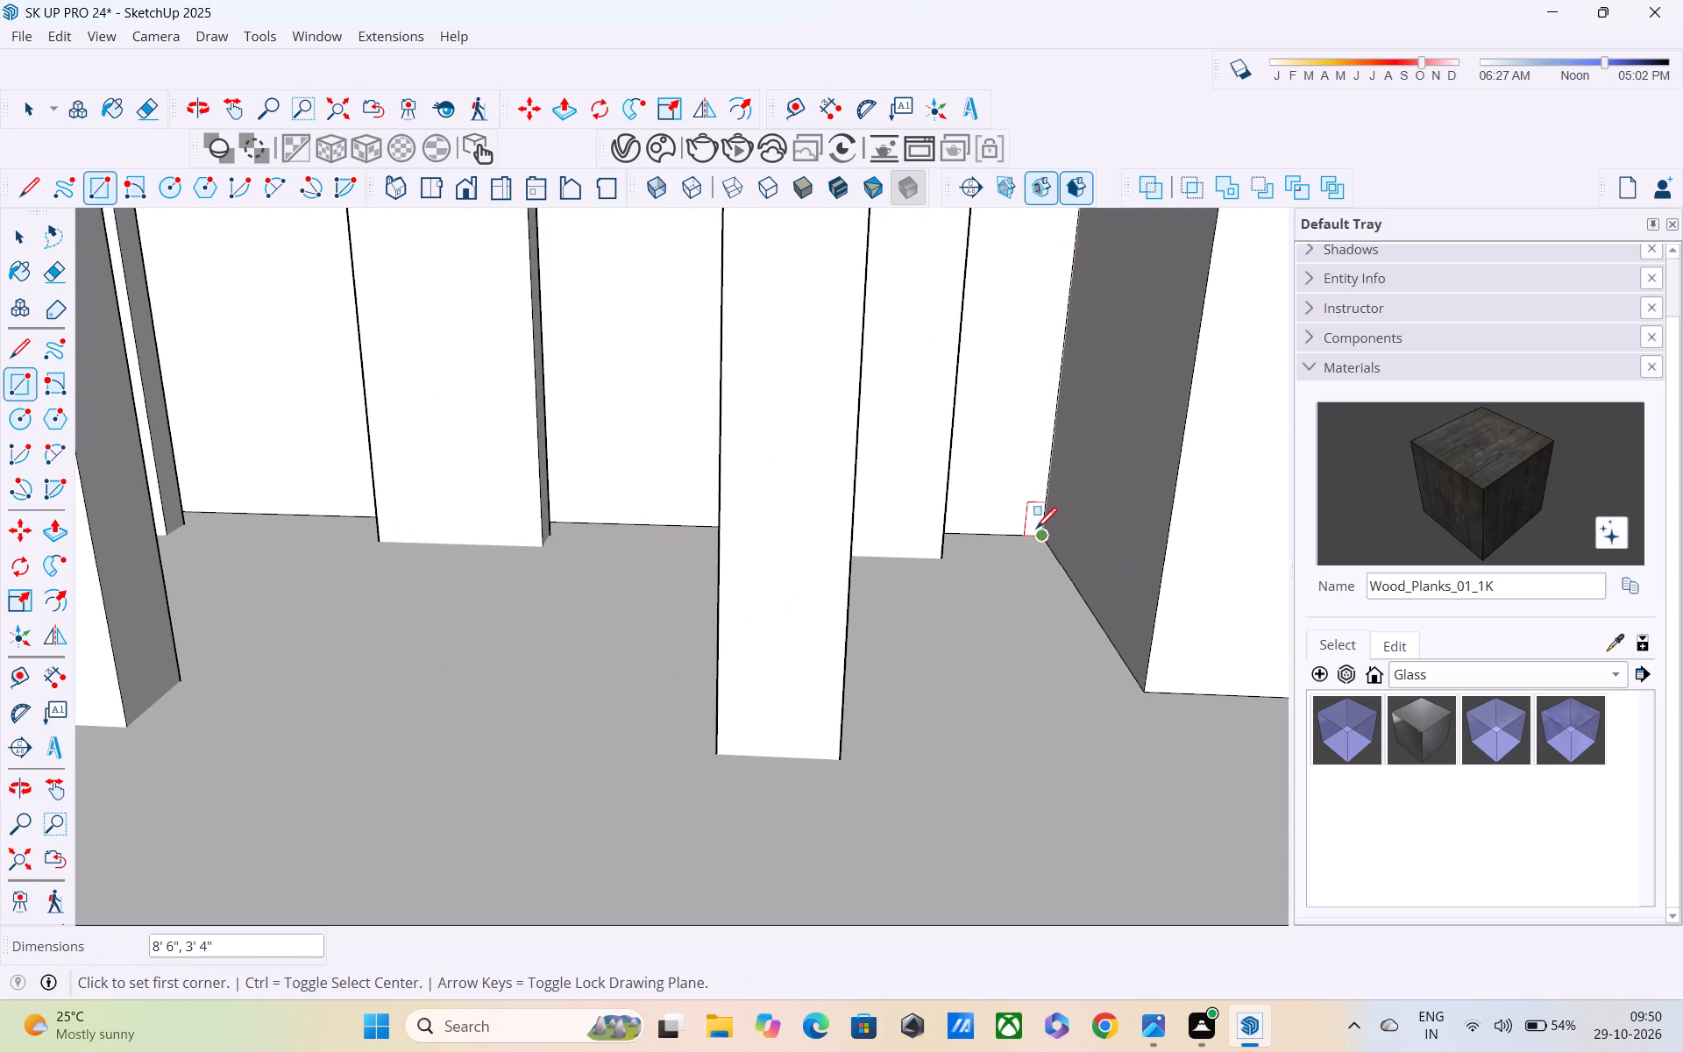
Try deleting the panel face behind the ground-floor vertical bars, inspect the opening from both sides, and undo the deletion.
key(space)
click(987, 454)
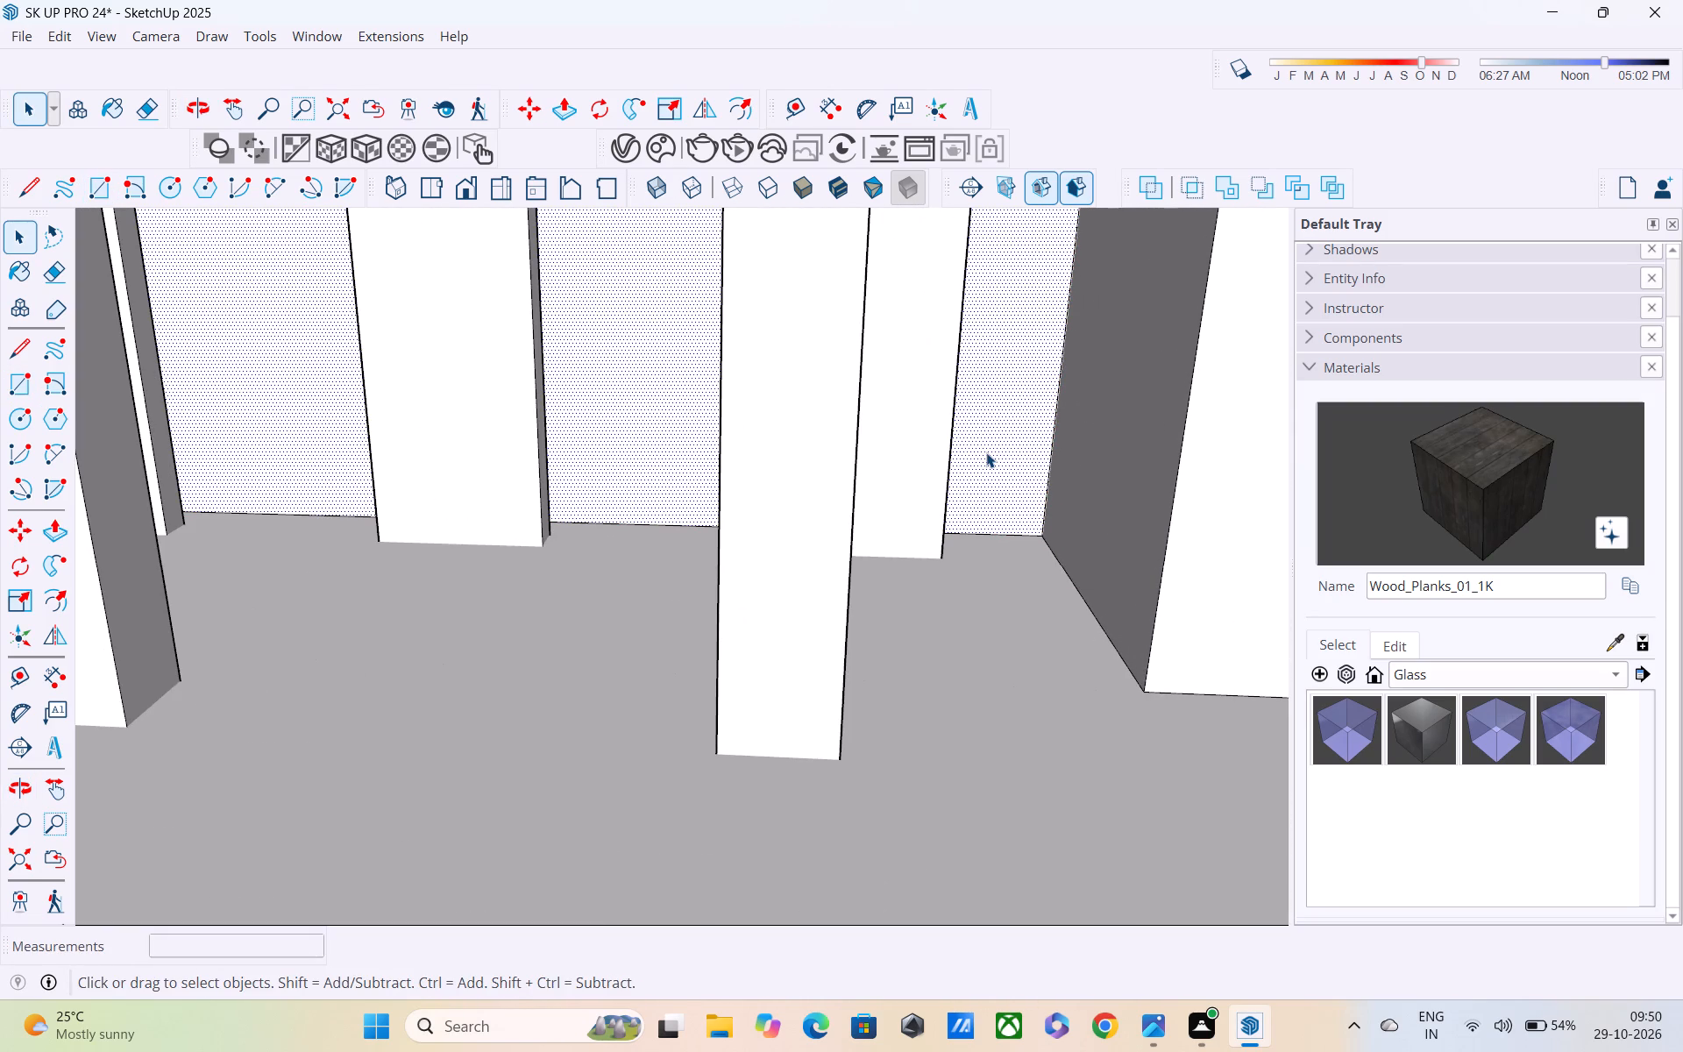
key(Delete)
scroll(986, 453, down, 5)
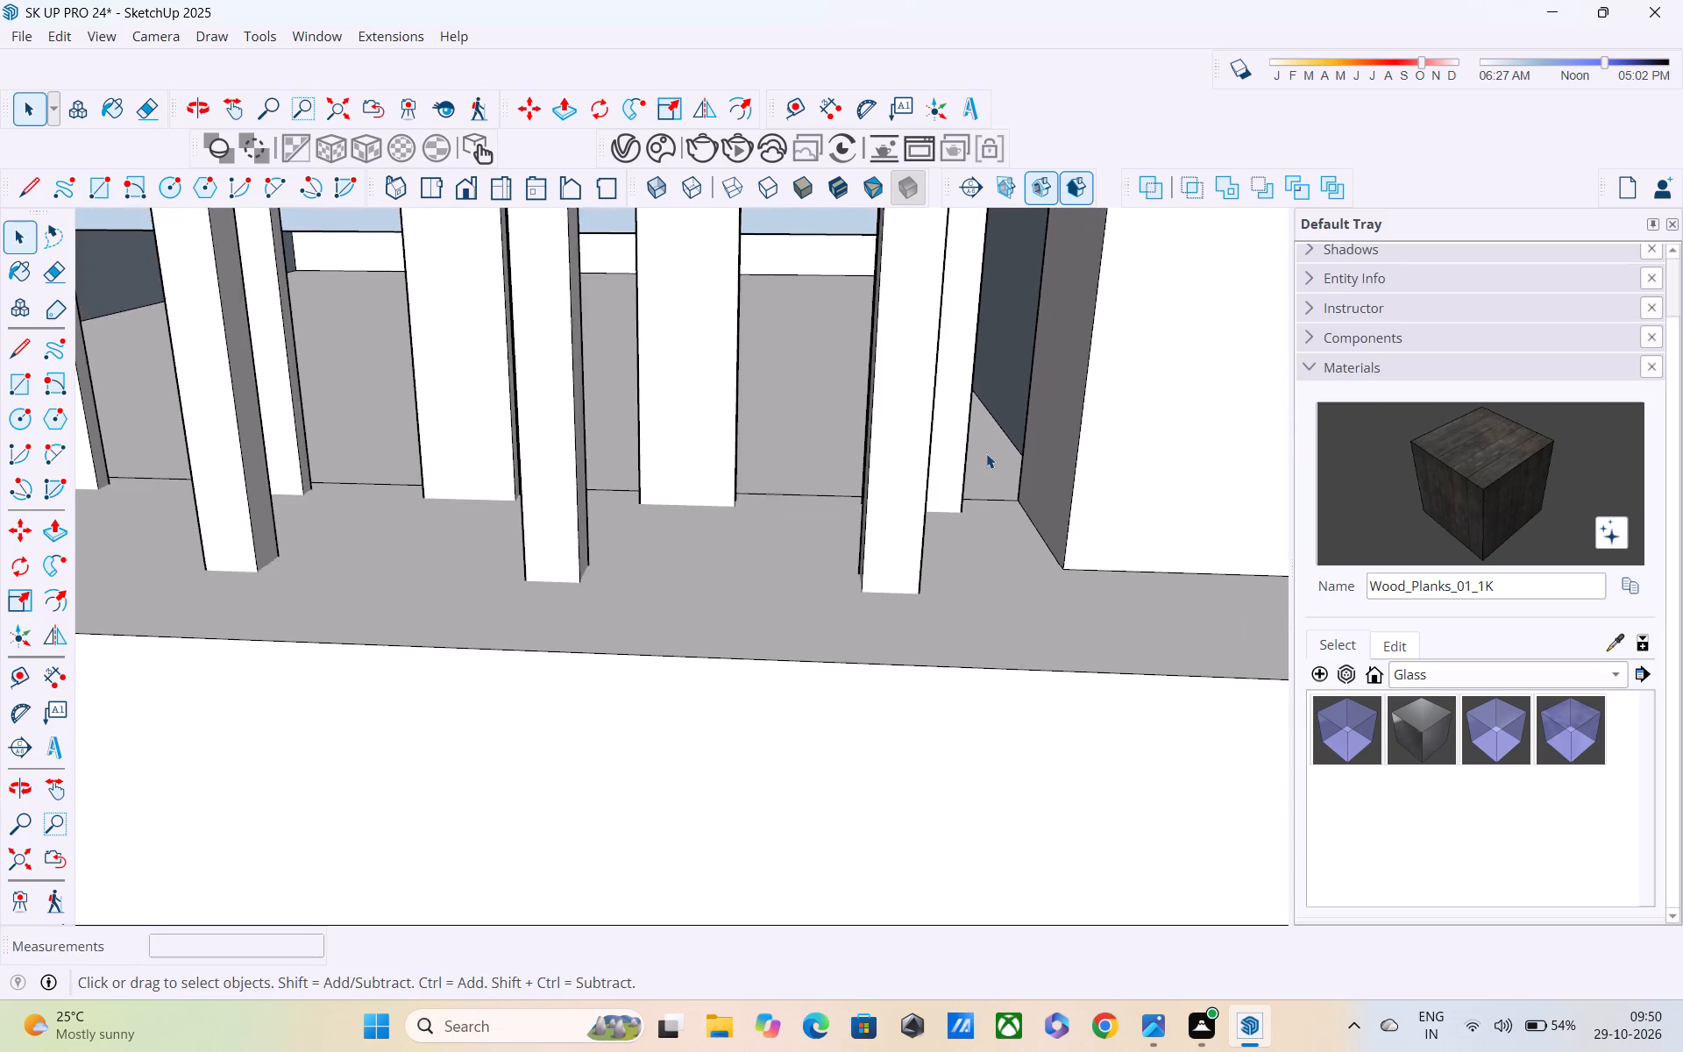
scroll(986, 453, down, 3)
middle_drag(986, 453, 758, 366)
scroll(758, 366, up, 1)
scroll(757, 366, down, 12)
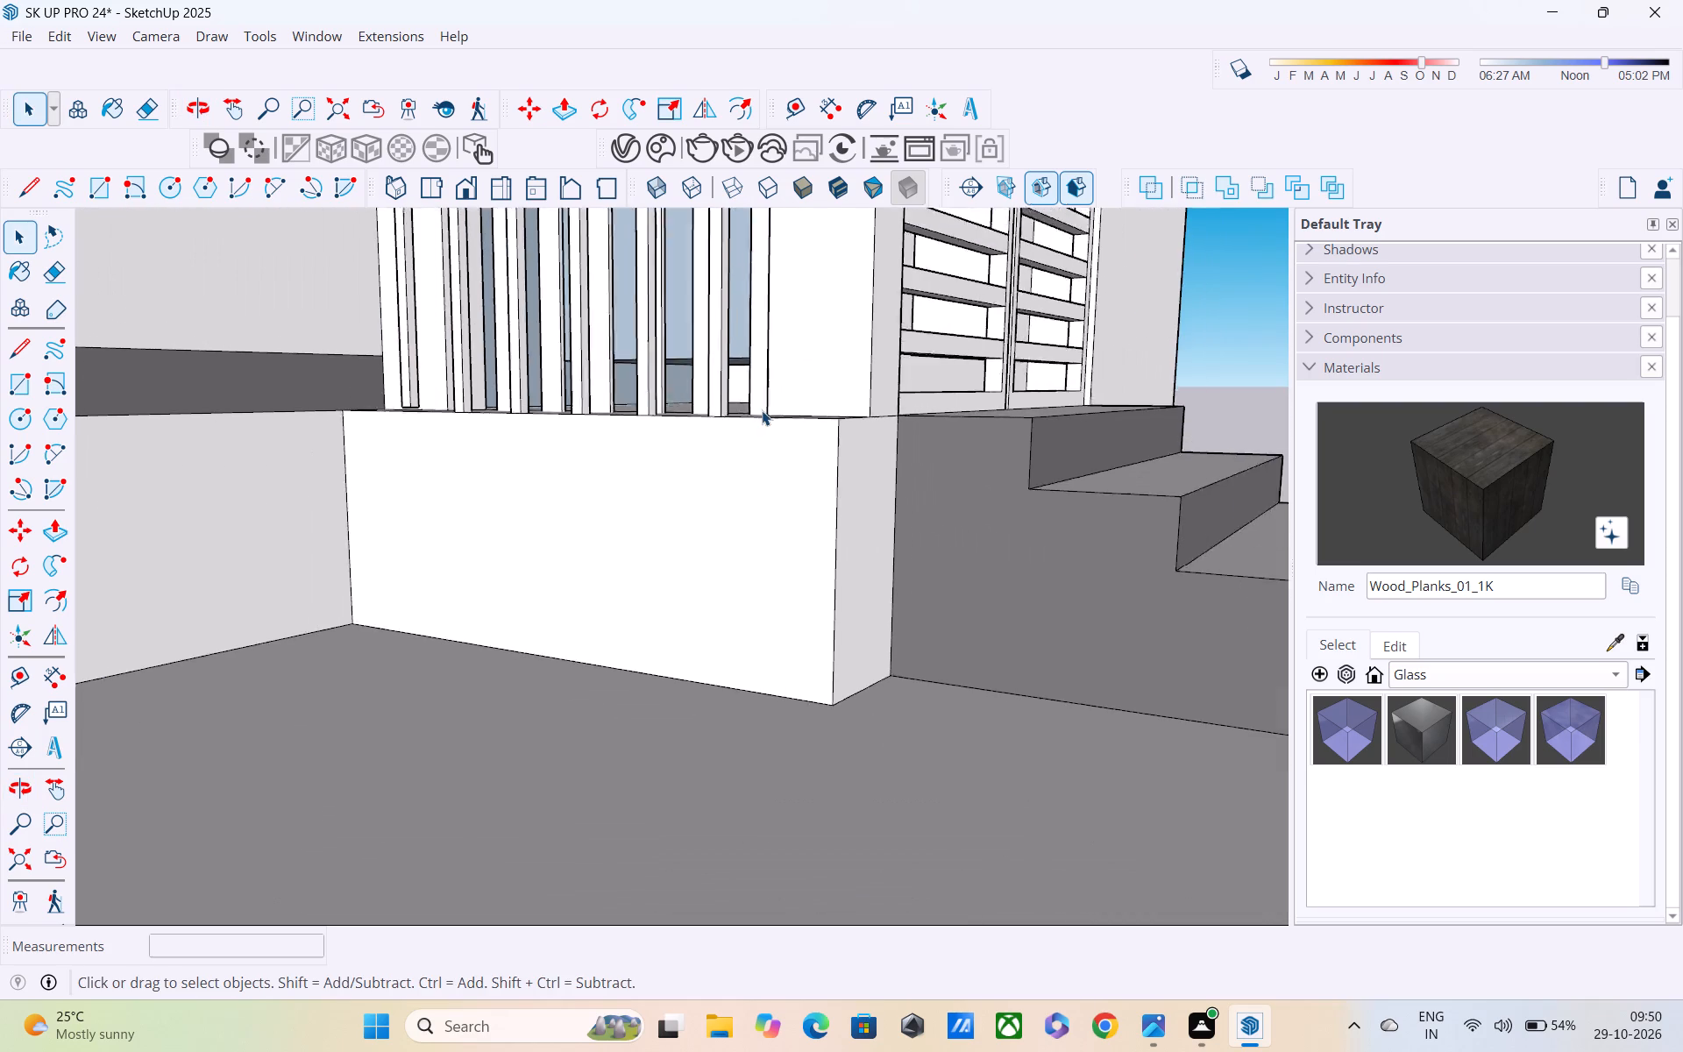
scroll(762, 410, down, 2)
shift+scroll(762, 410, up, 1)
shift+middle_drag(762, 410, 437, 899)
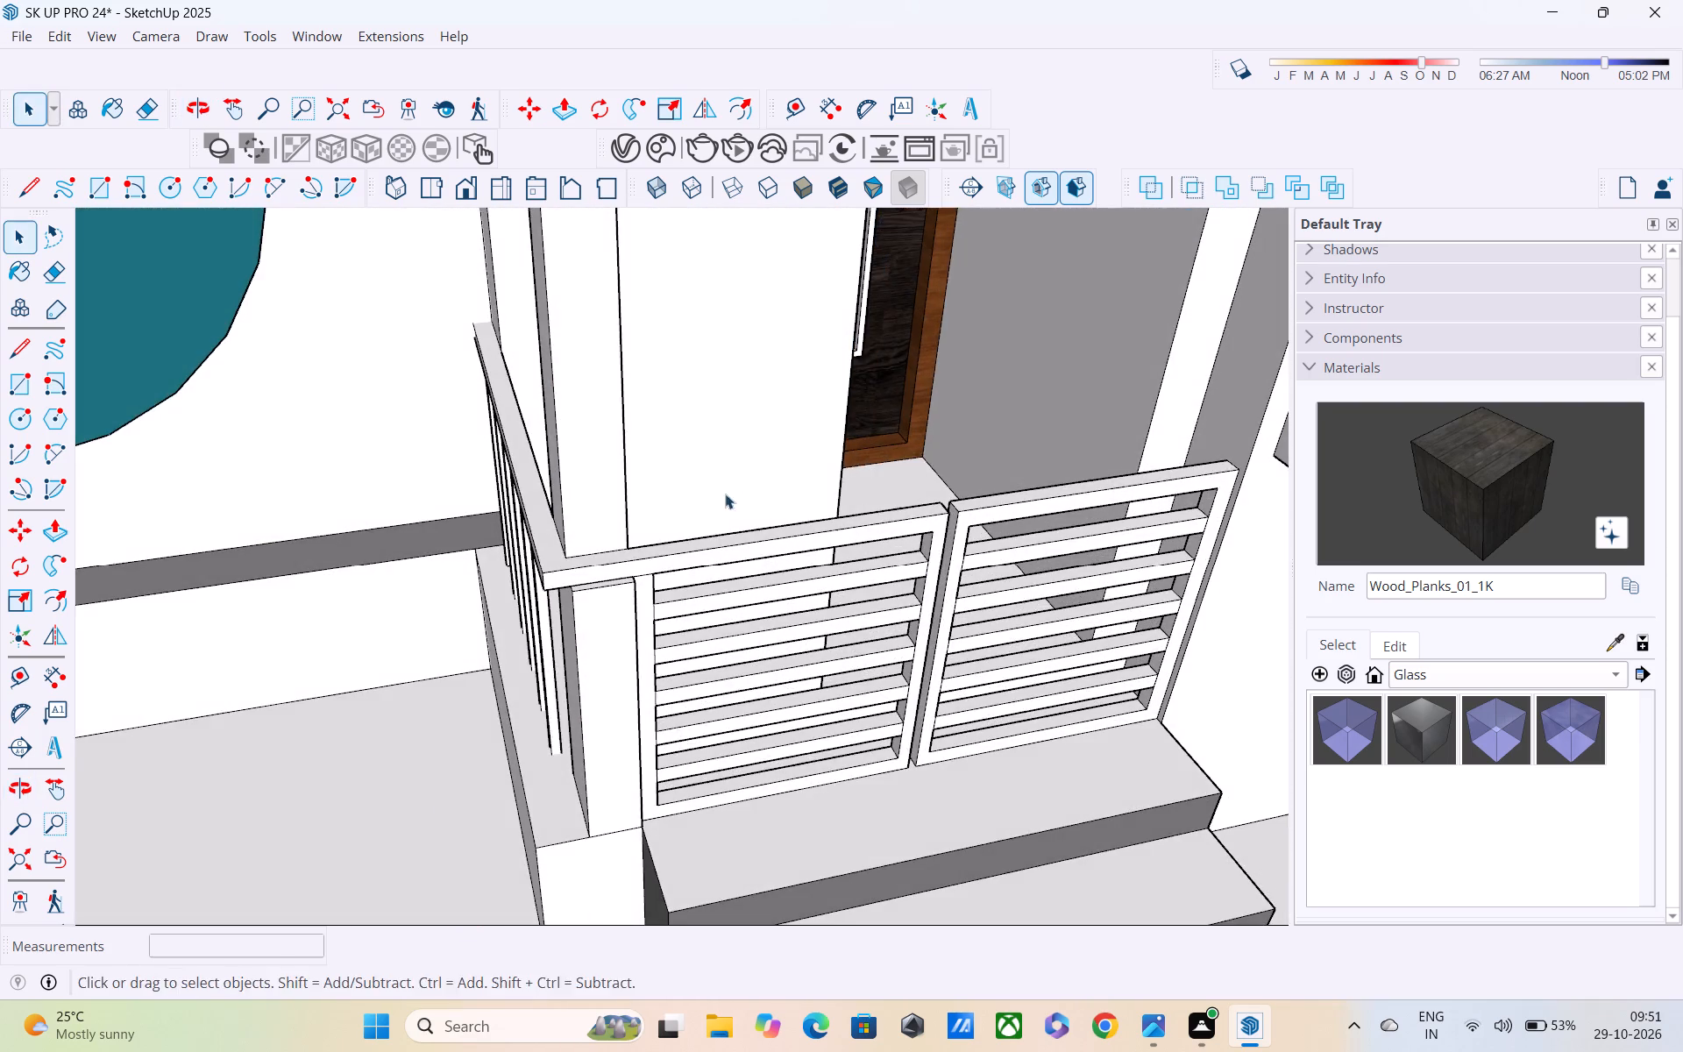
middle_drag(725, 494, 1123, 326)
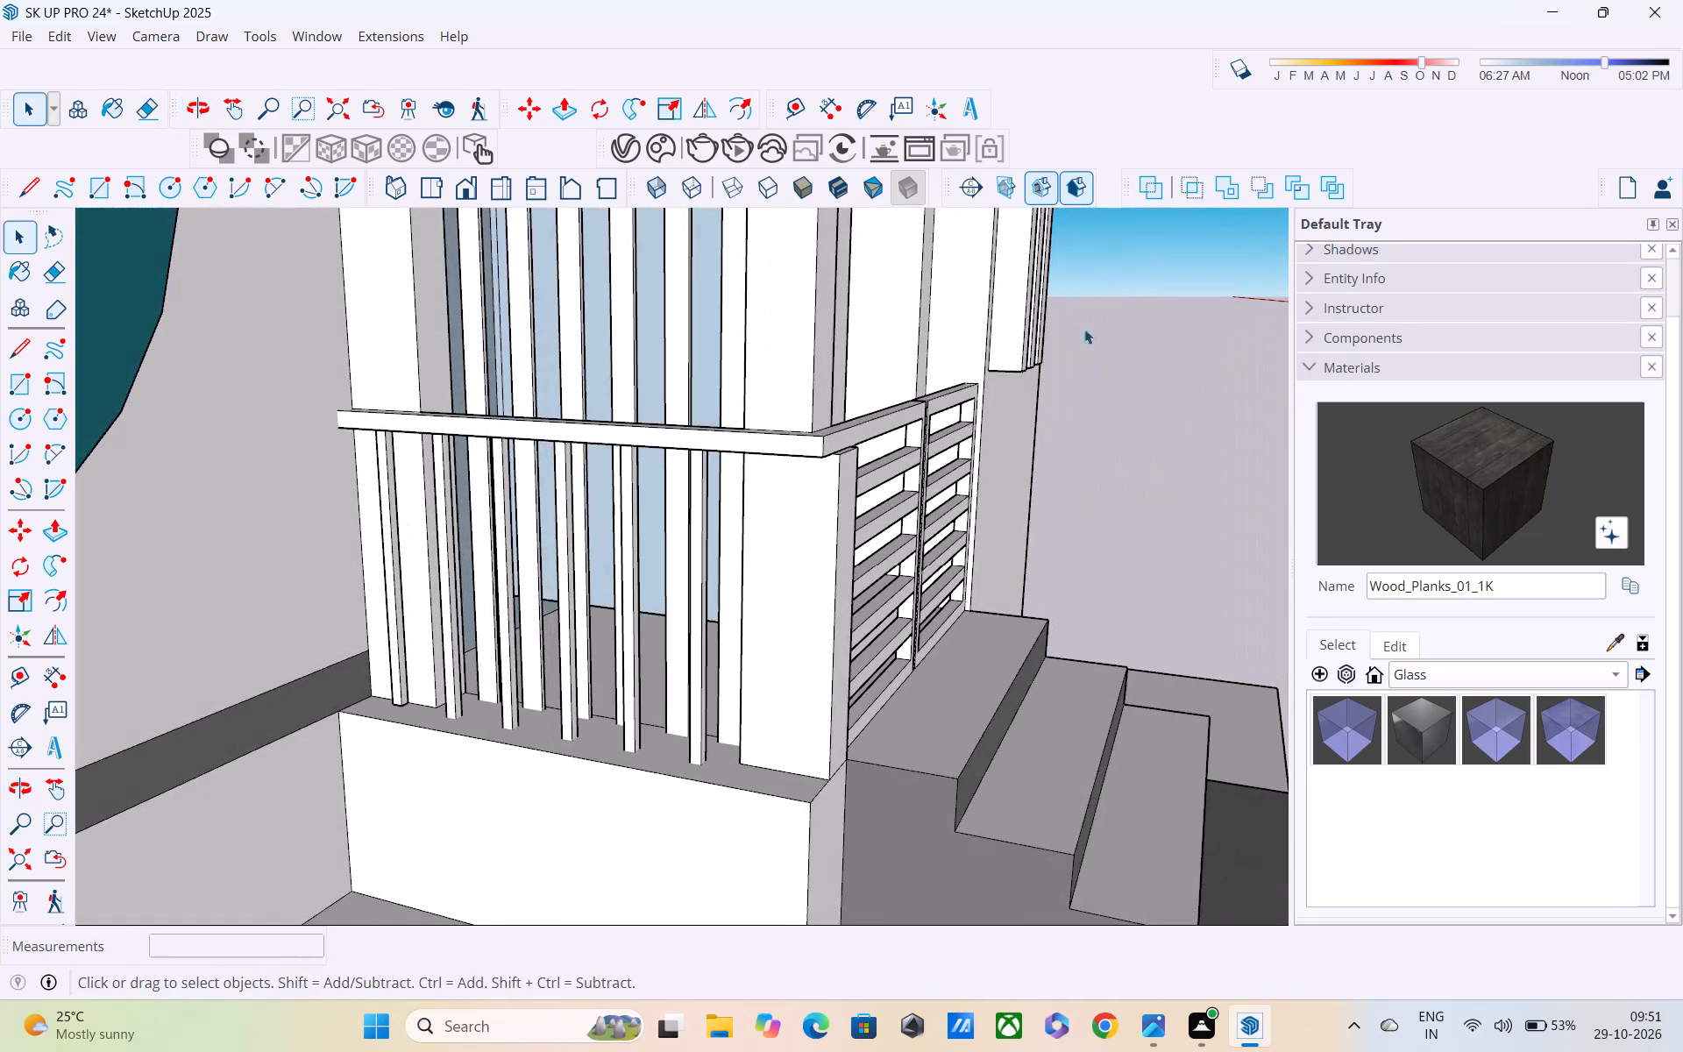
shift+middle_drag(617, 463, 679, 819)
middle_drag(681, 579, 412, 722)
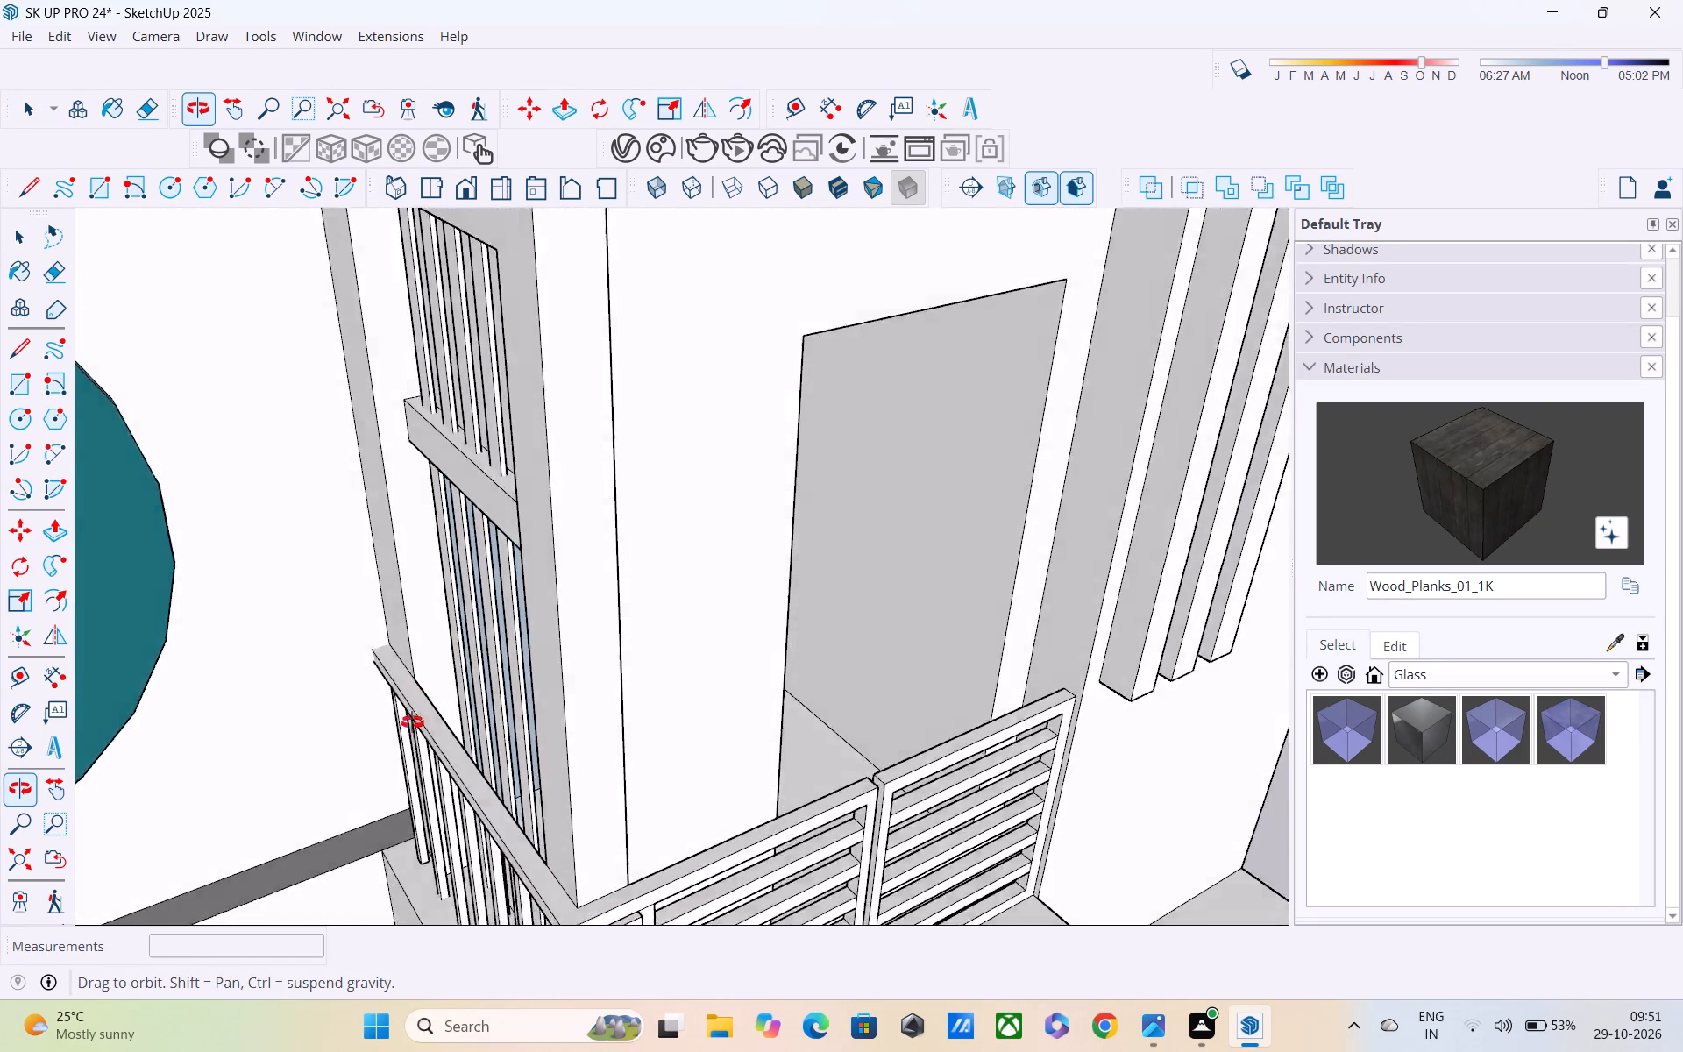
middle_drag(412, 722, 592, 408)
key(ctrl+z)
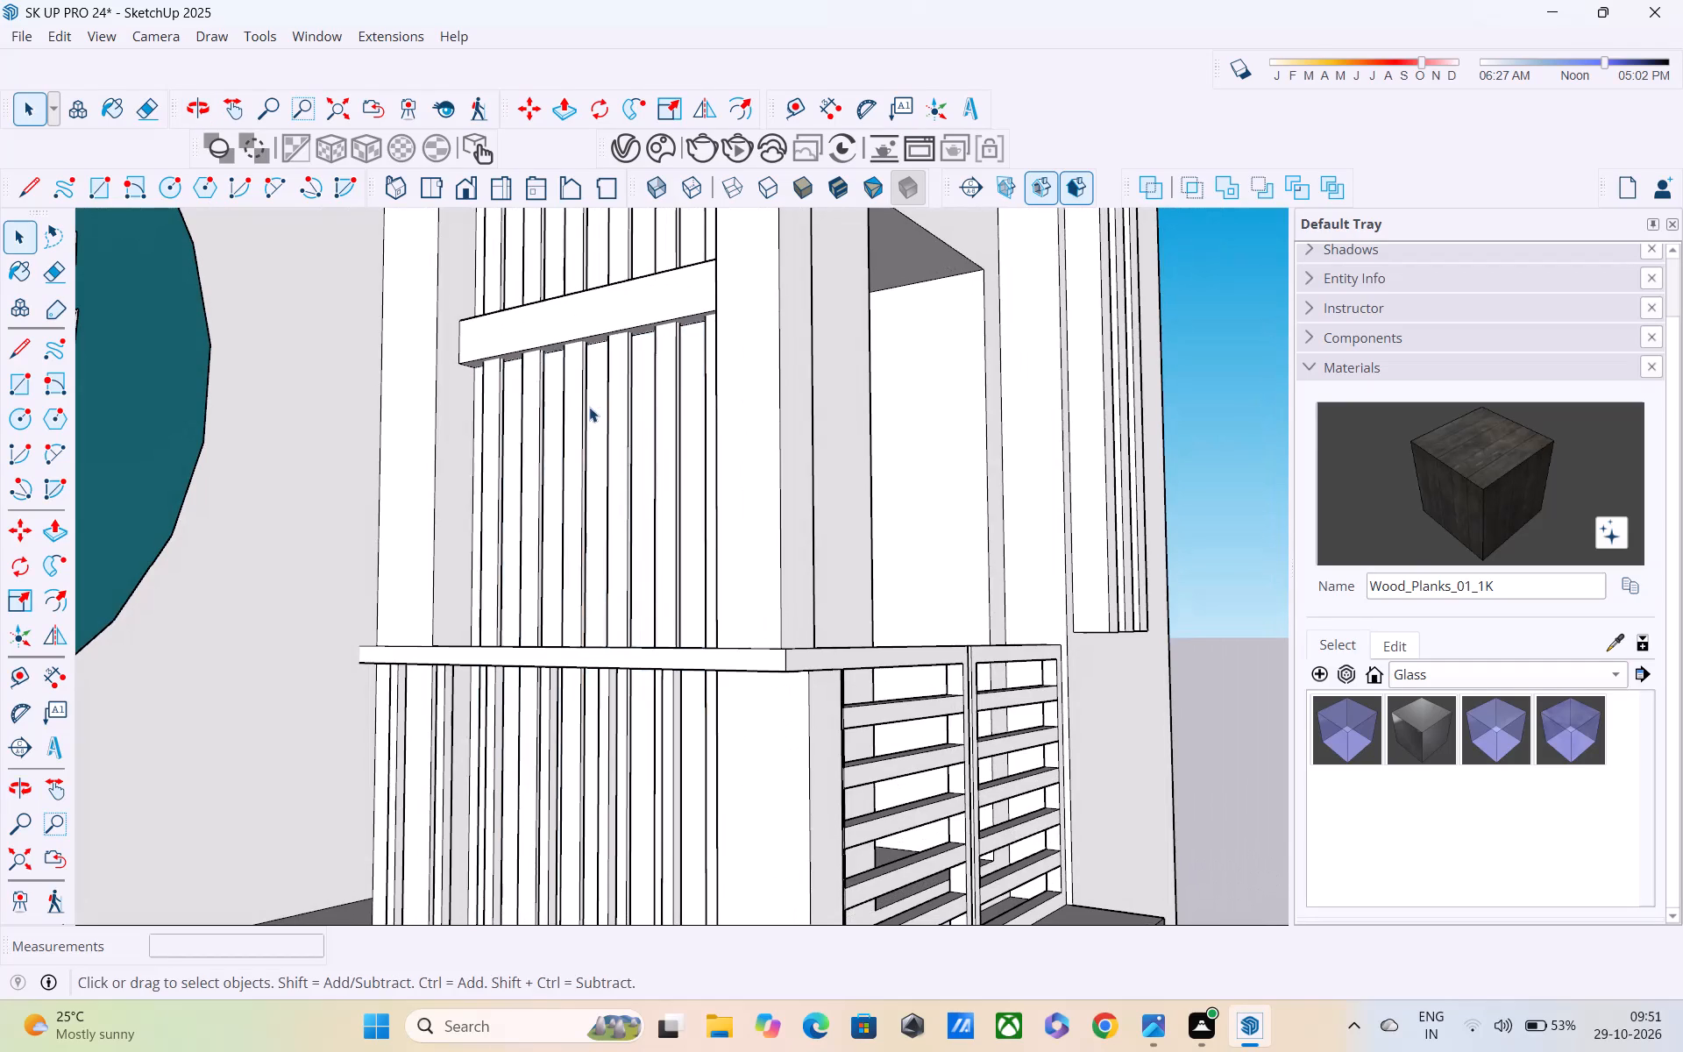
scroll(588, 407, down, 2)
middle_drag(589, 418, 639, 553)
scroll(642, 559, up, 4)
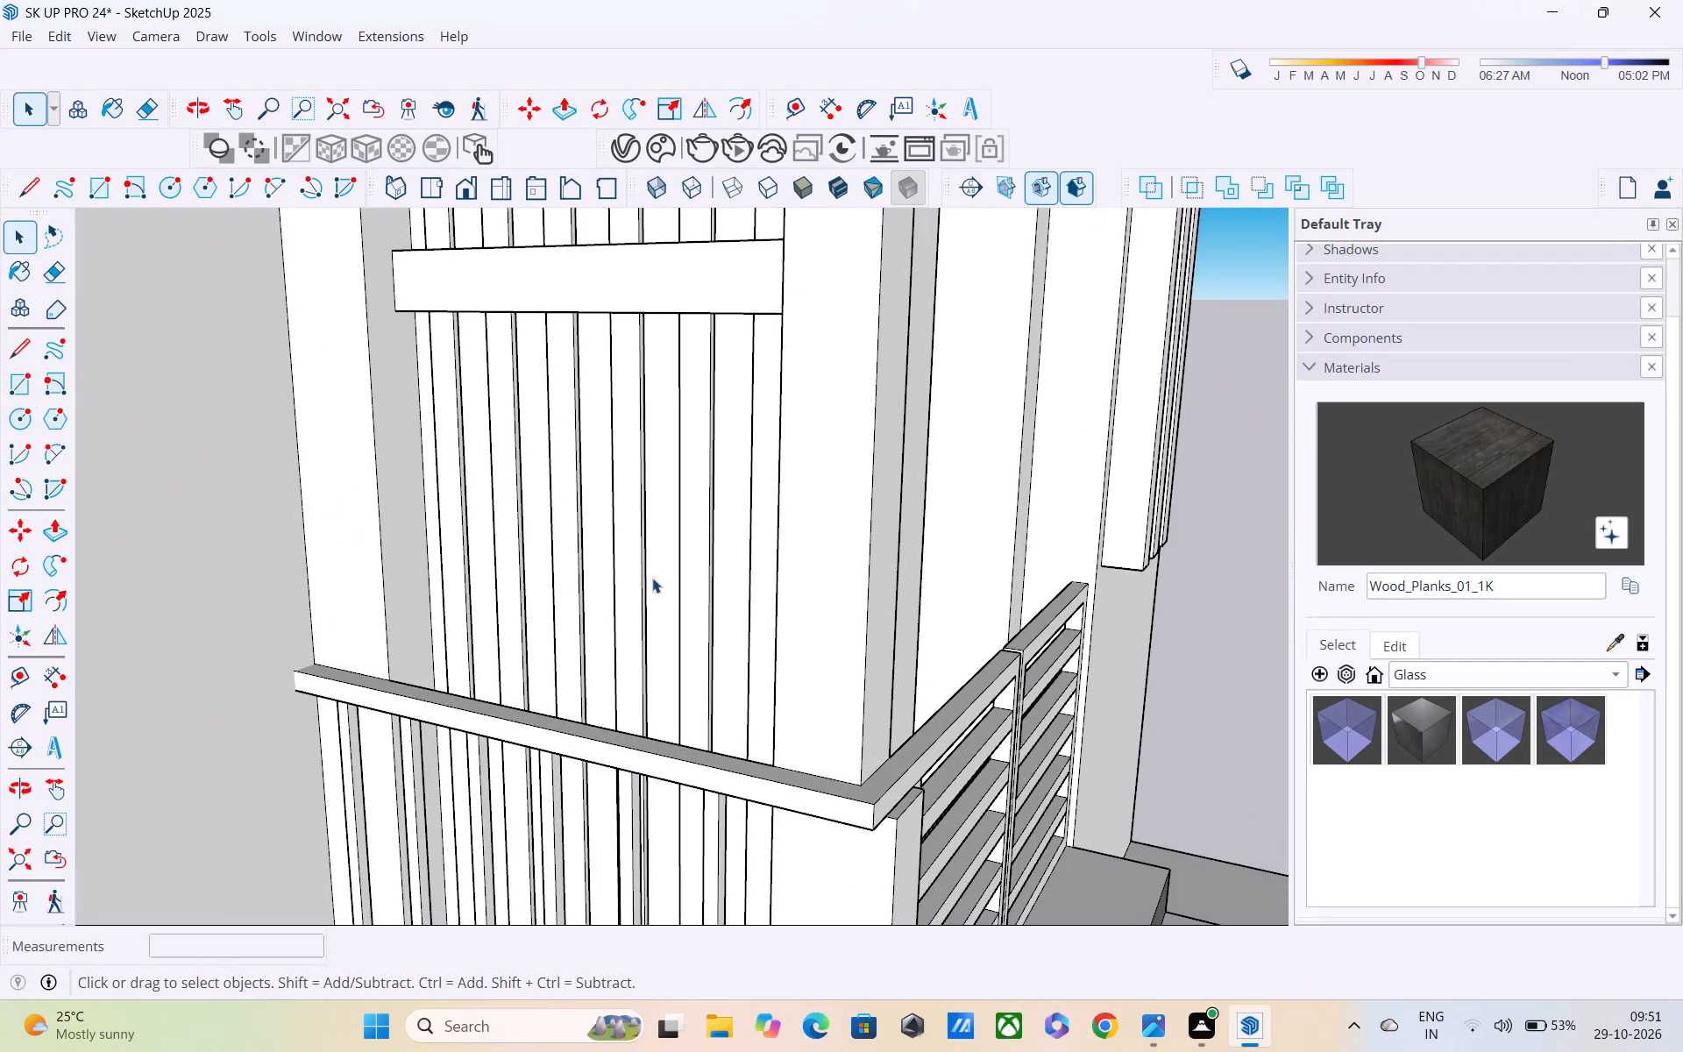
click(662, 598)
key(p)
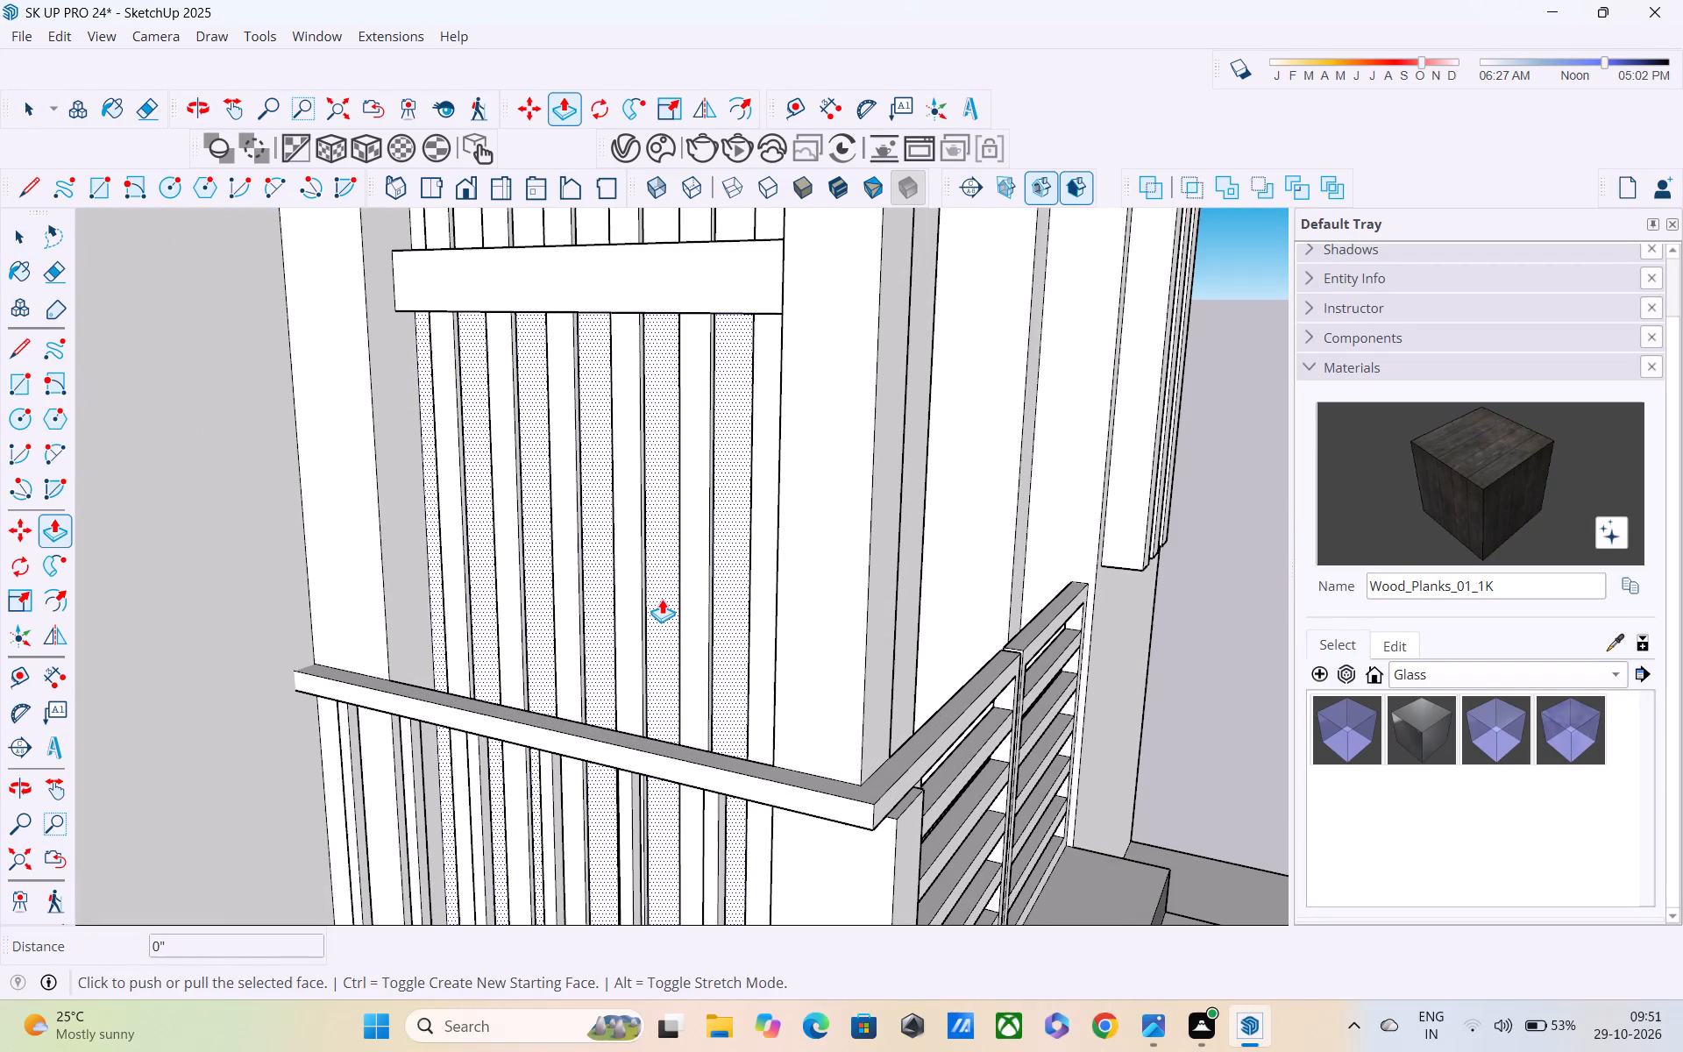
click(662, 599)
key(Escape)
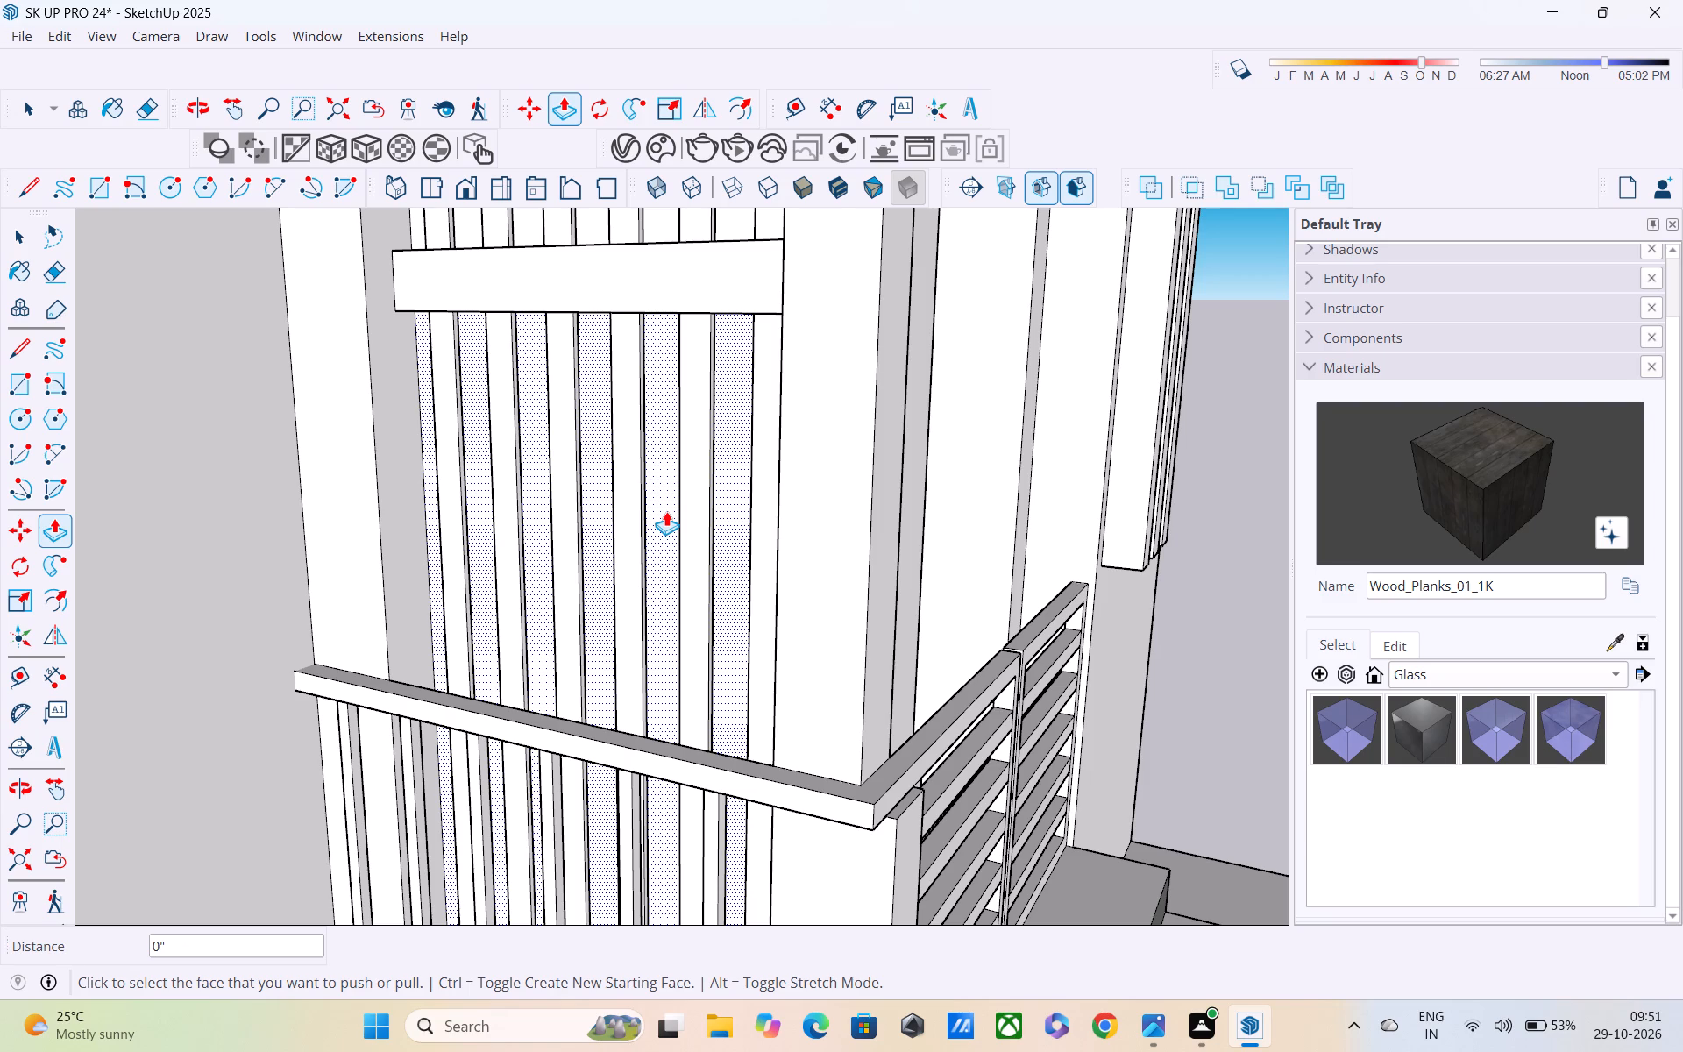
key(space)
Push/Pull the grille-side wall face of the ground-floor entrance recess by 2' toward the barred opening.
middle_drag(675, 467, 318, 388)
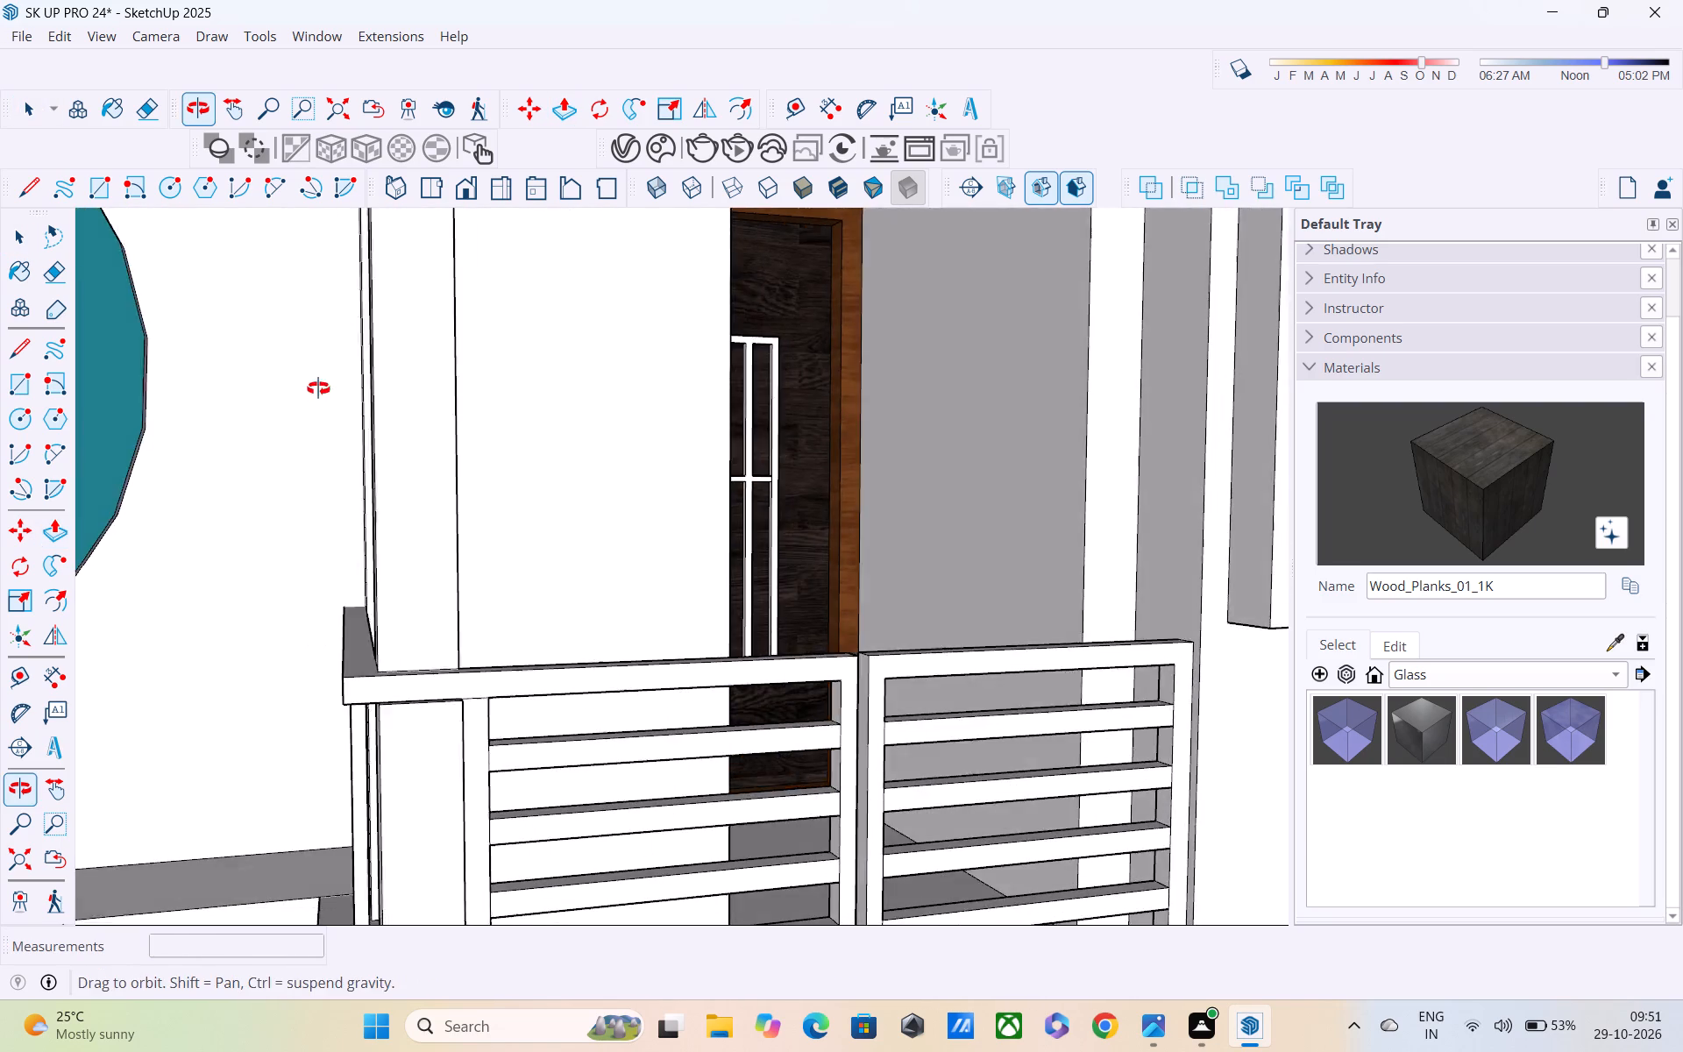
middle_drag(318, 388, 317, 388)
scroll(512, 454, up, 4)
middle_drag(544, 480, 280, 563)
scroll(277, 554, down, 5)
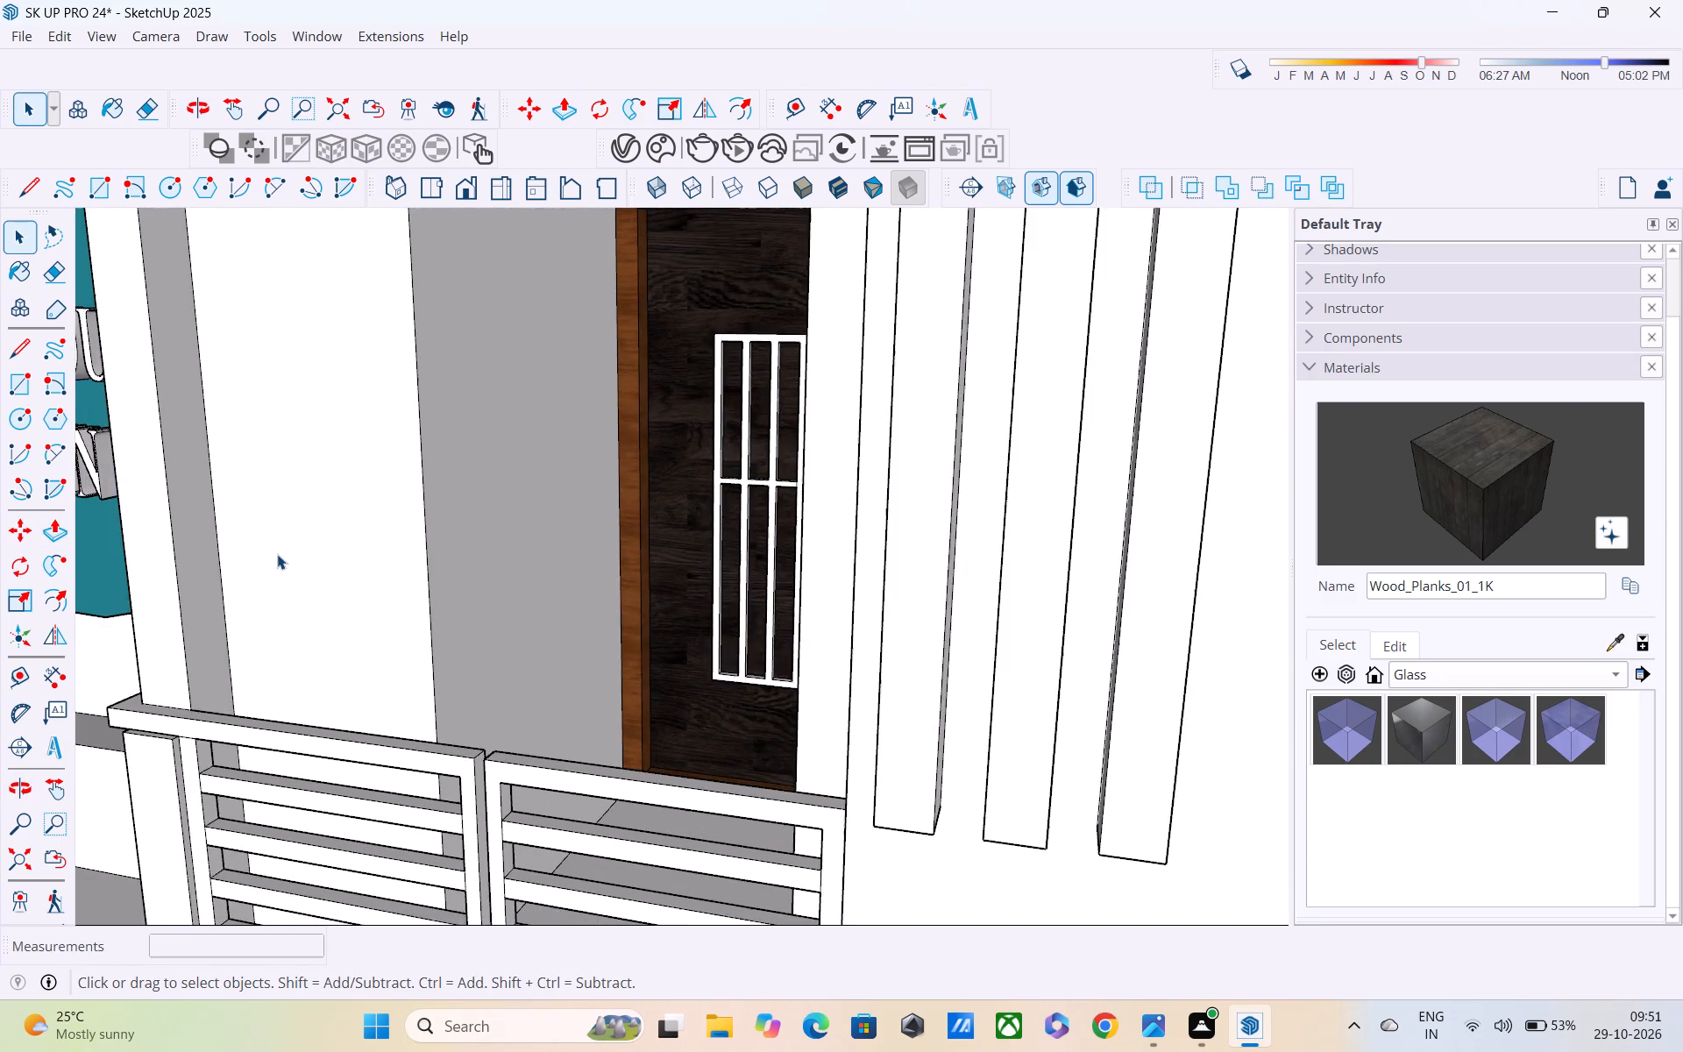
scroll(277, 554, down, 7)
middle_drag(277, 554, 559, 623)
middle_drag(571, 617, 612, 730)
middle_drag(638, 686, 632, 464)
scroll(632, 464, up, 1)
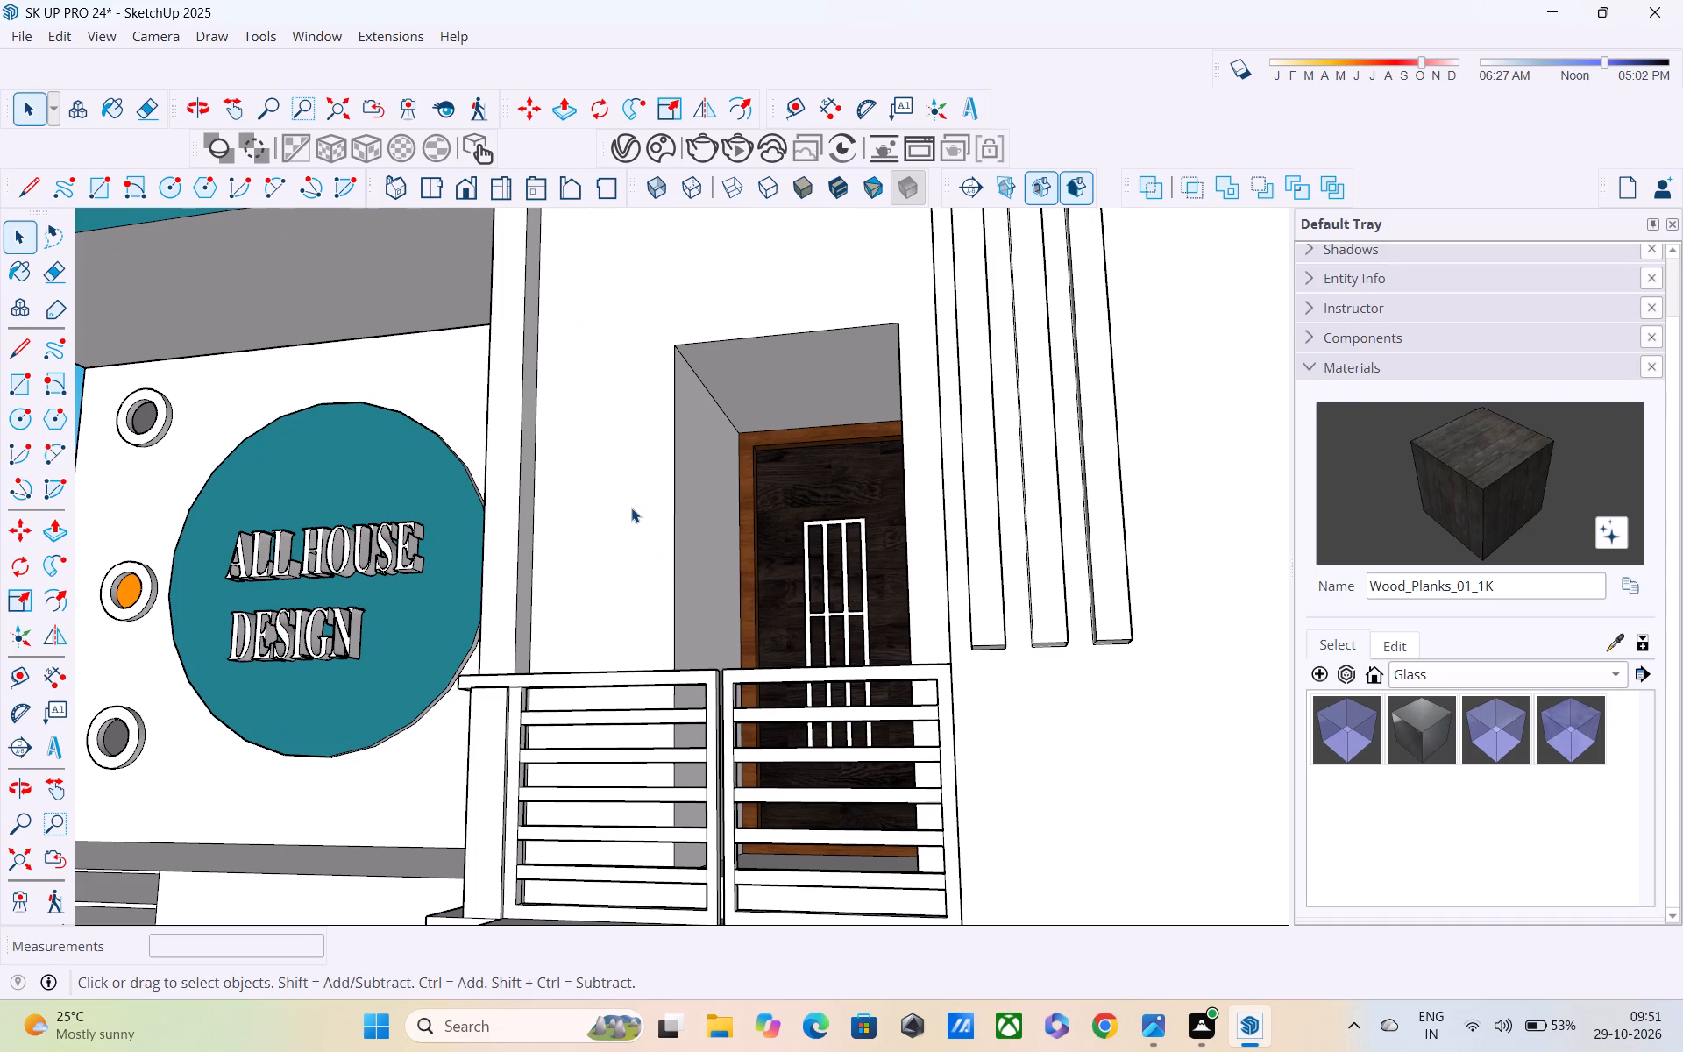
key(p)
click(695, 579)
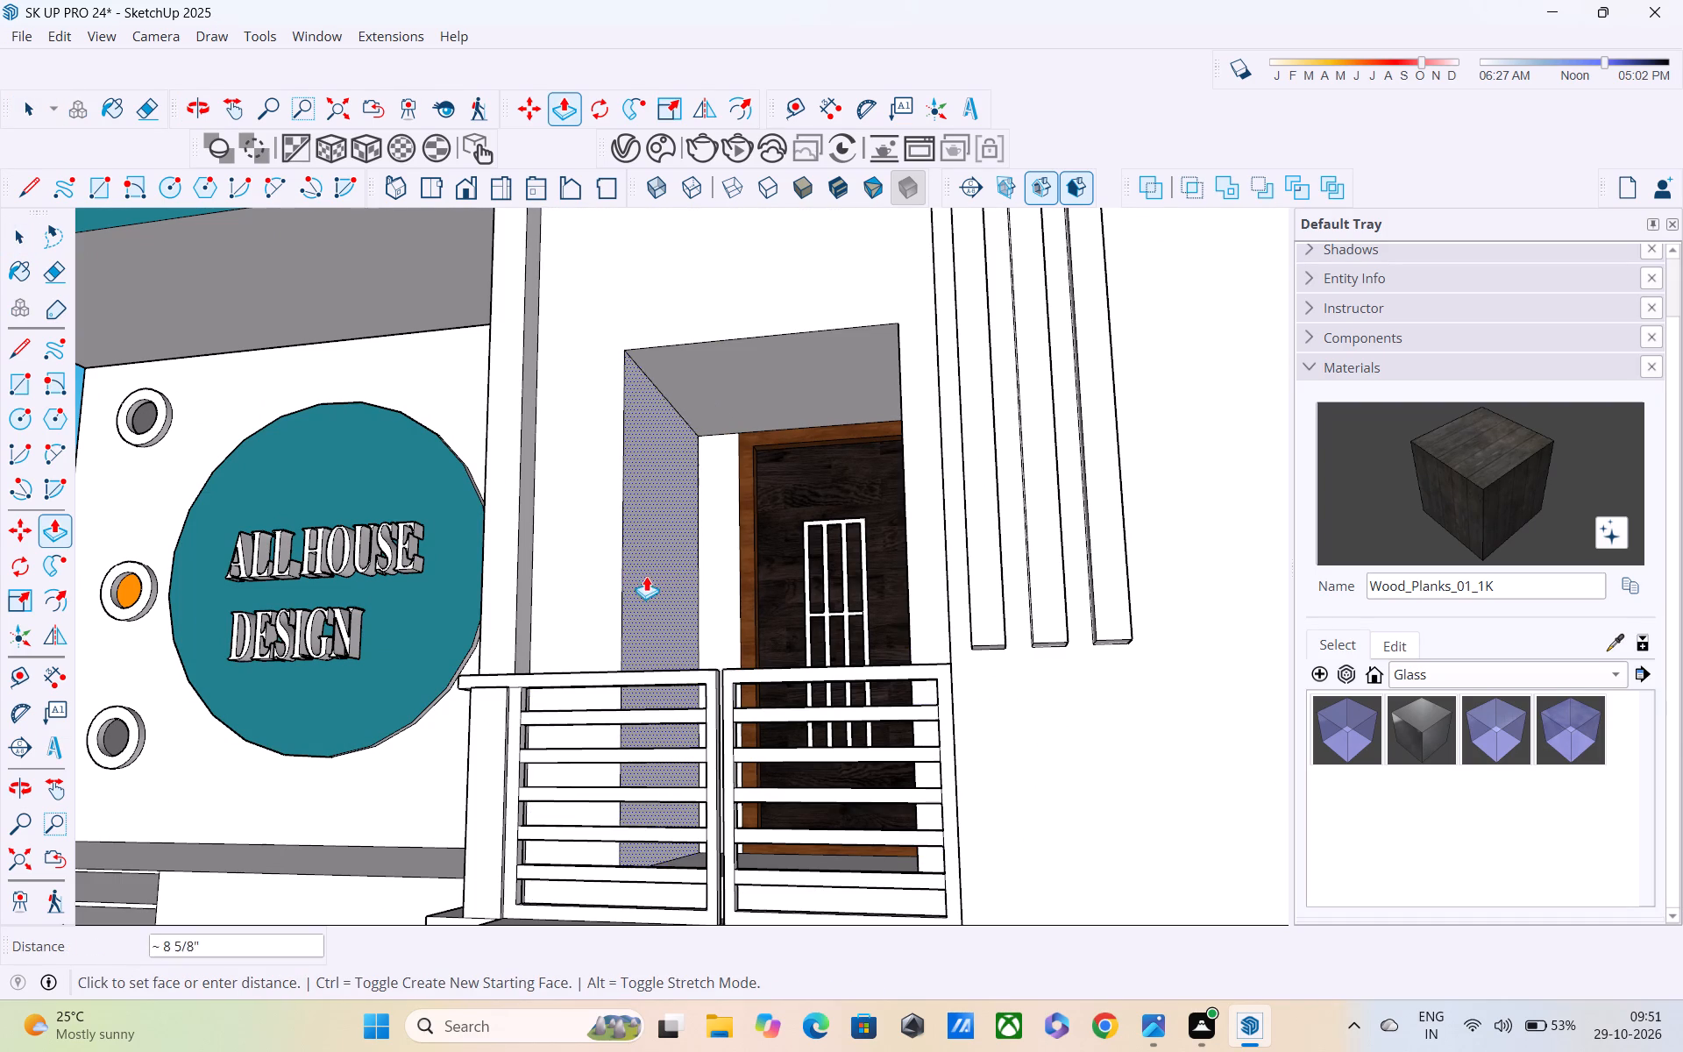
click(556, 572)
Examine the widened entrance recess, its gate and steps, and the adjoining vertical-bar grille from the front and side.
middle_drag(561, 576, 579, 600)
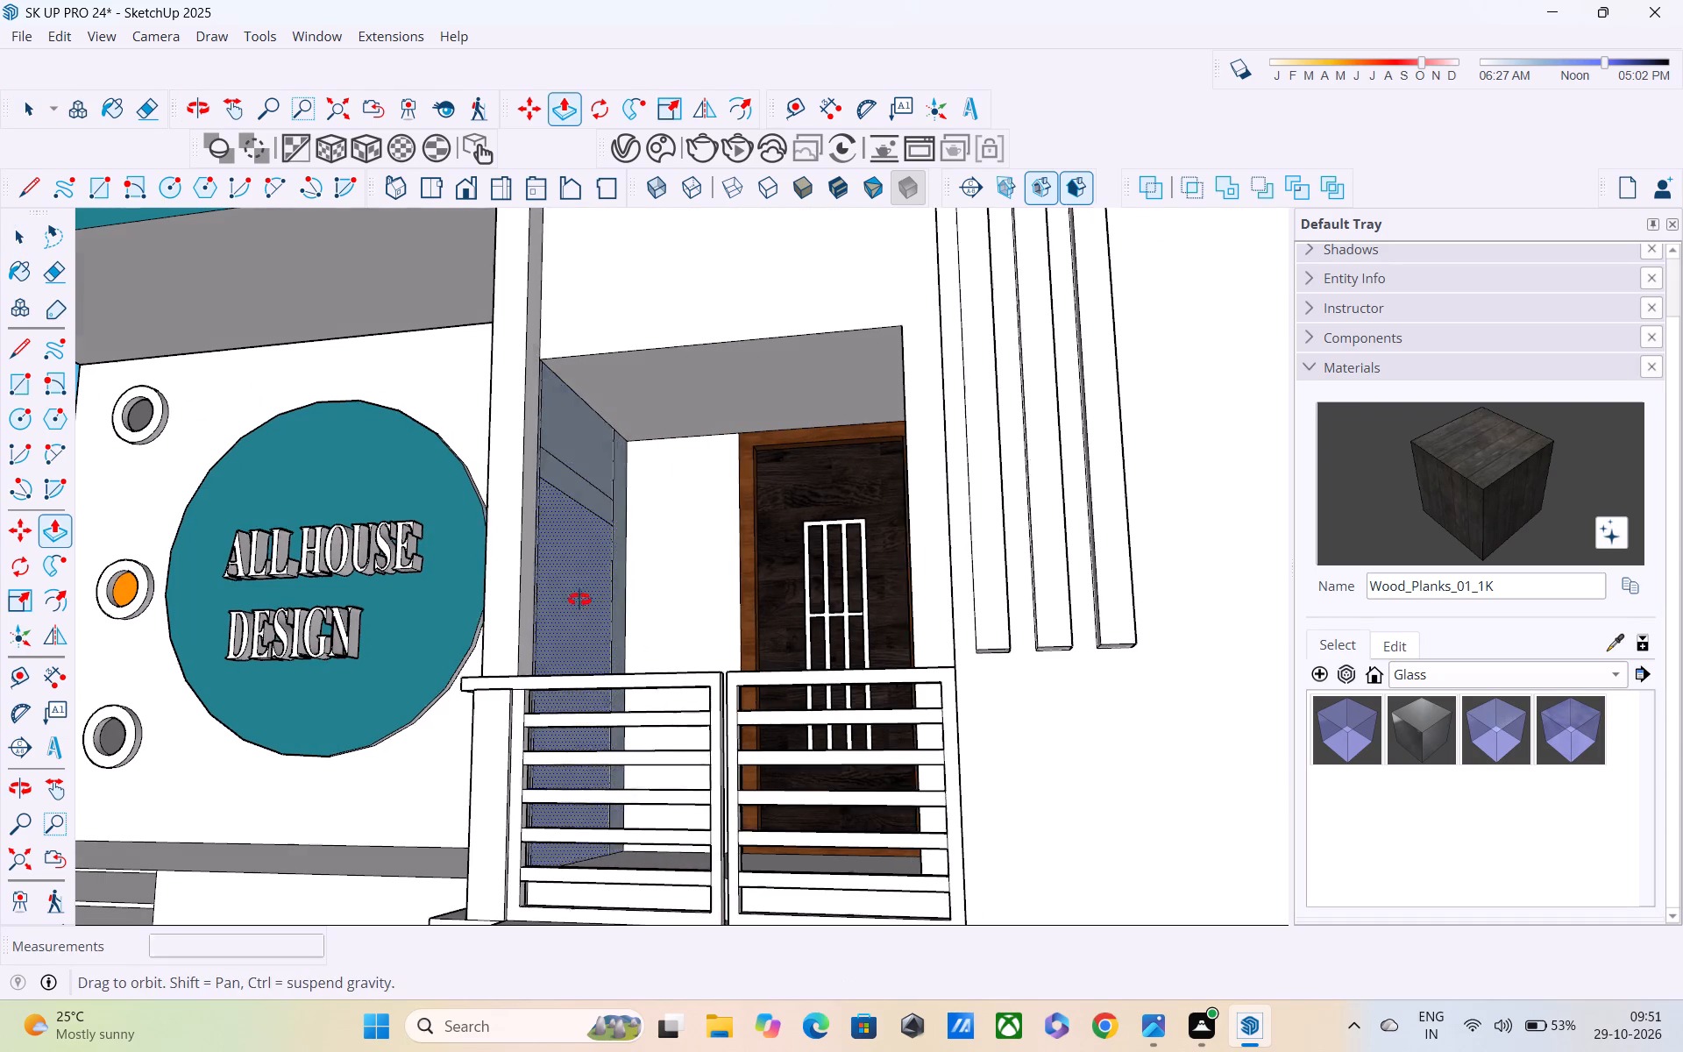
middle_drag(579, 600, 1084, 684)
middle_drag(1009, 624, 568, 480)
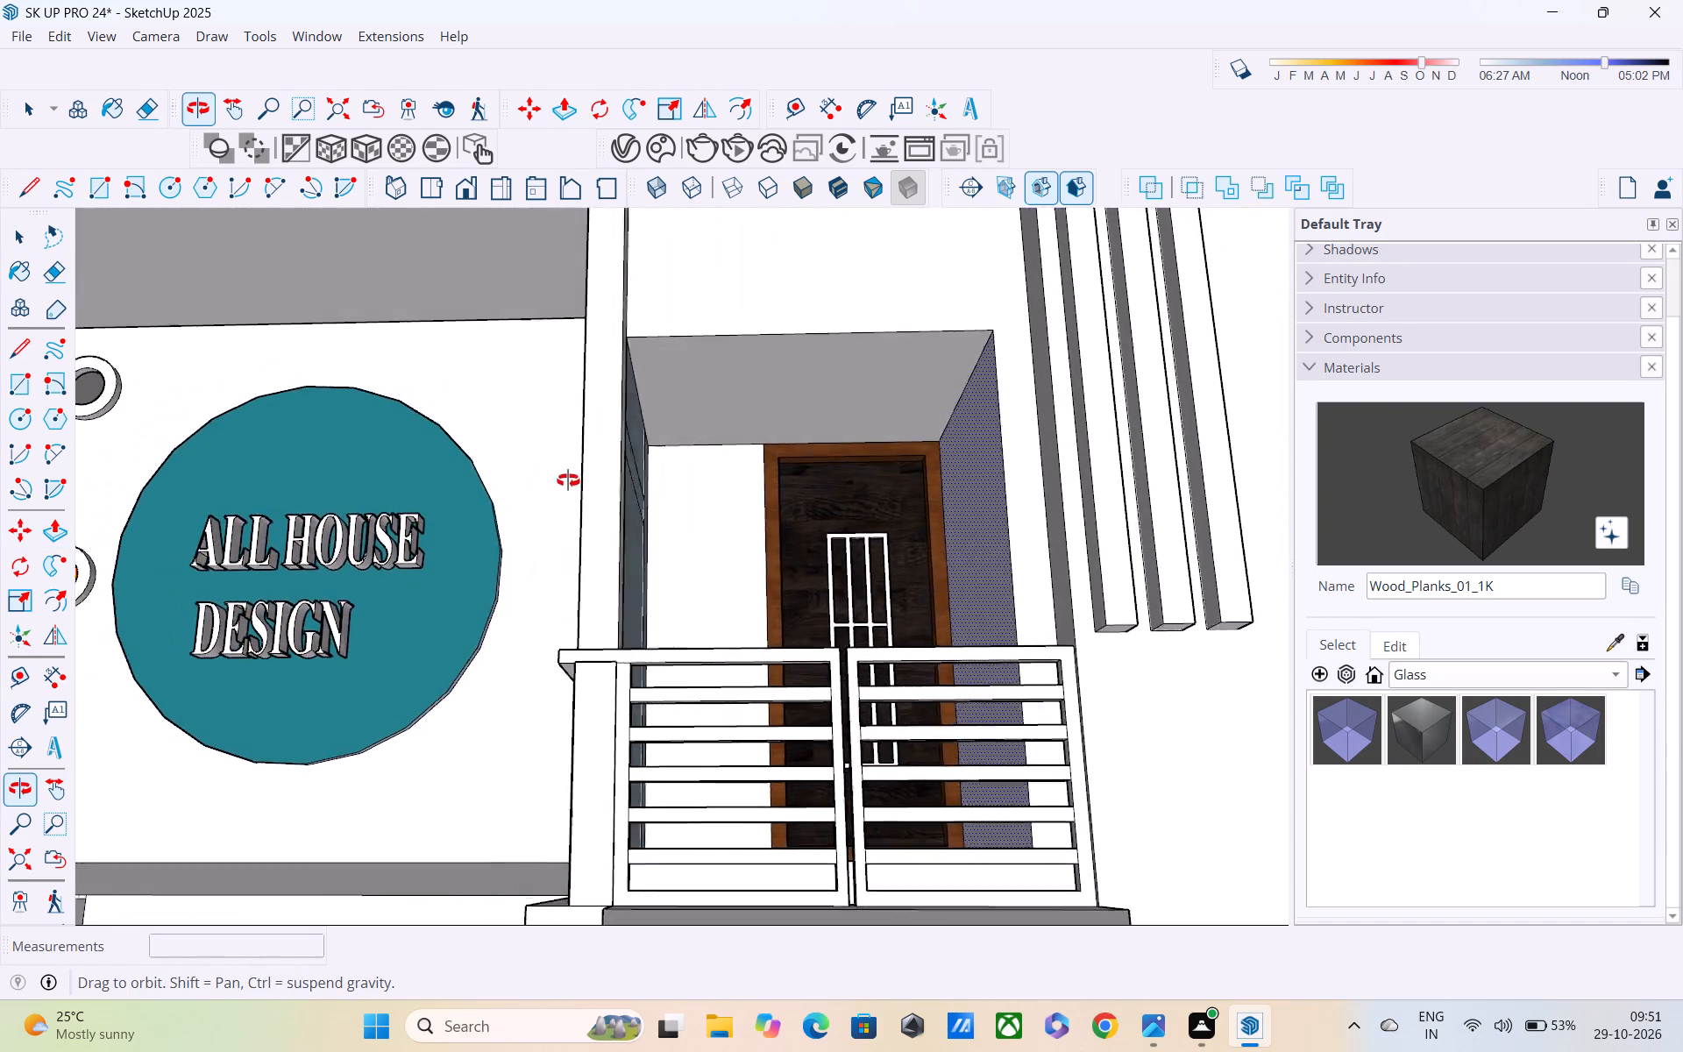
middle_drag(568, 480, 552, 481)
scroll(552, 485, down, 4)
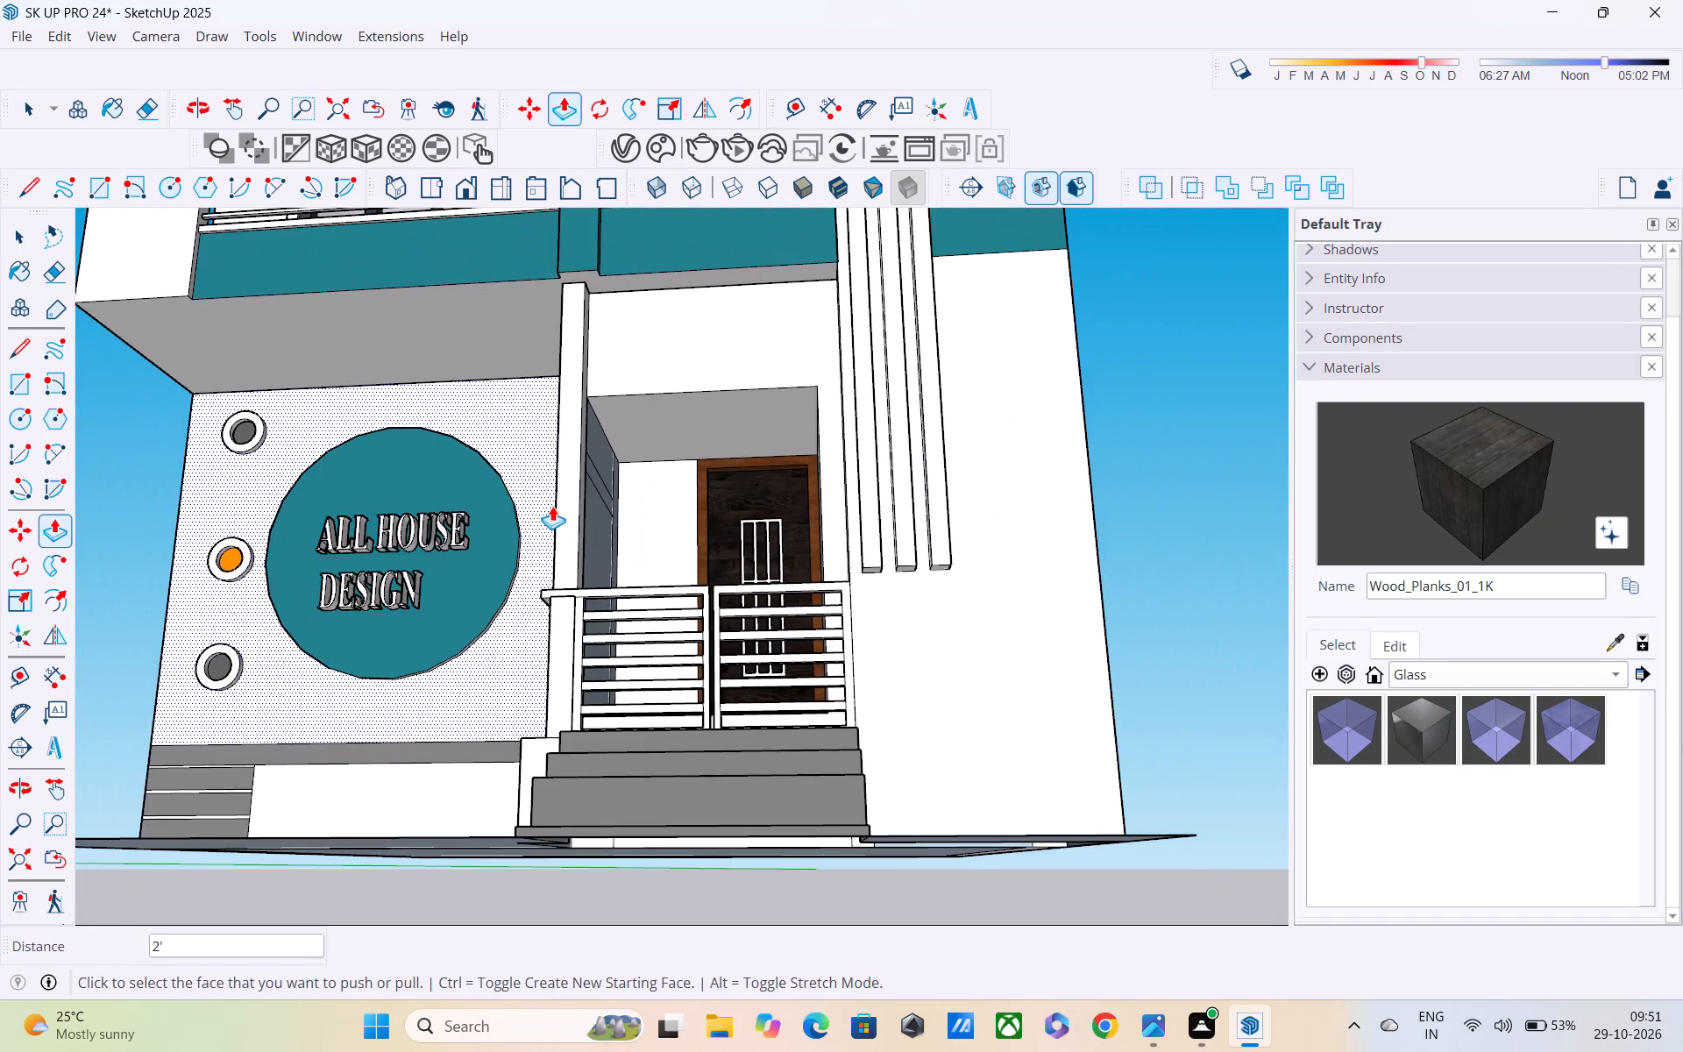
scroll(552, 506, down, 3)
middle_drag(552, 506, 649, 706)
scroll(659, 729, up, 7)
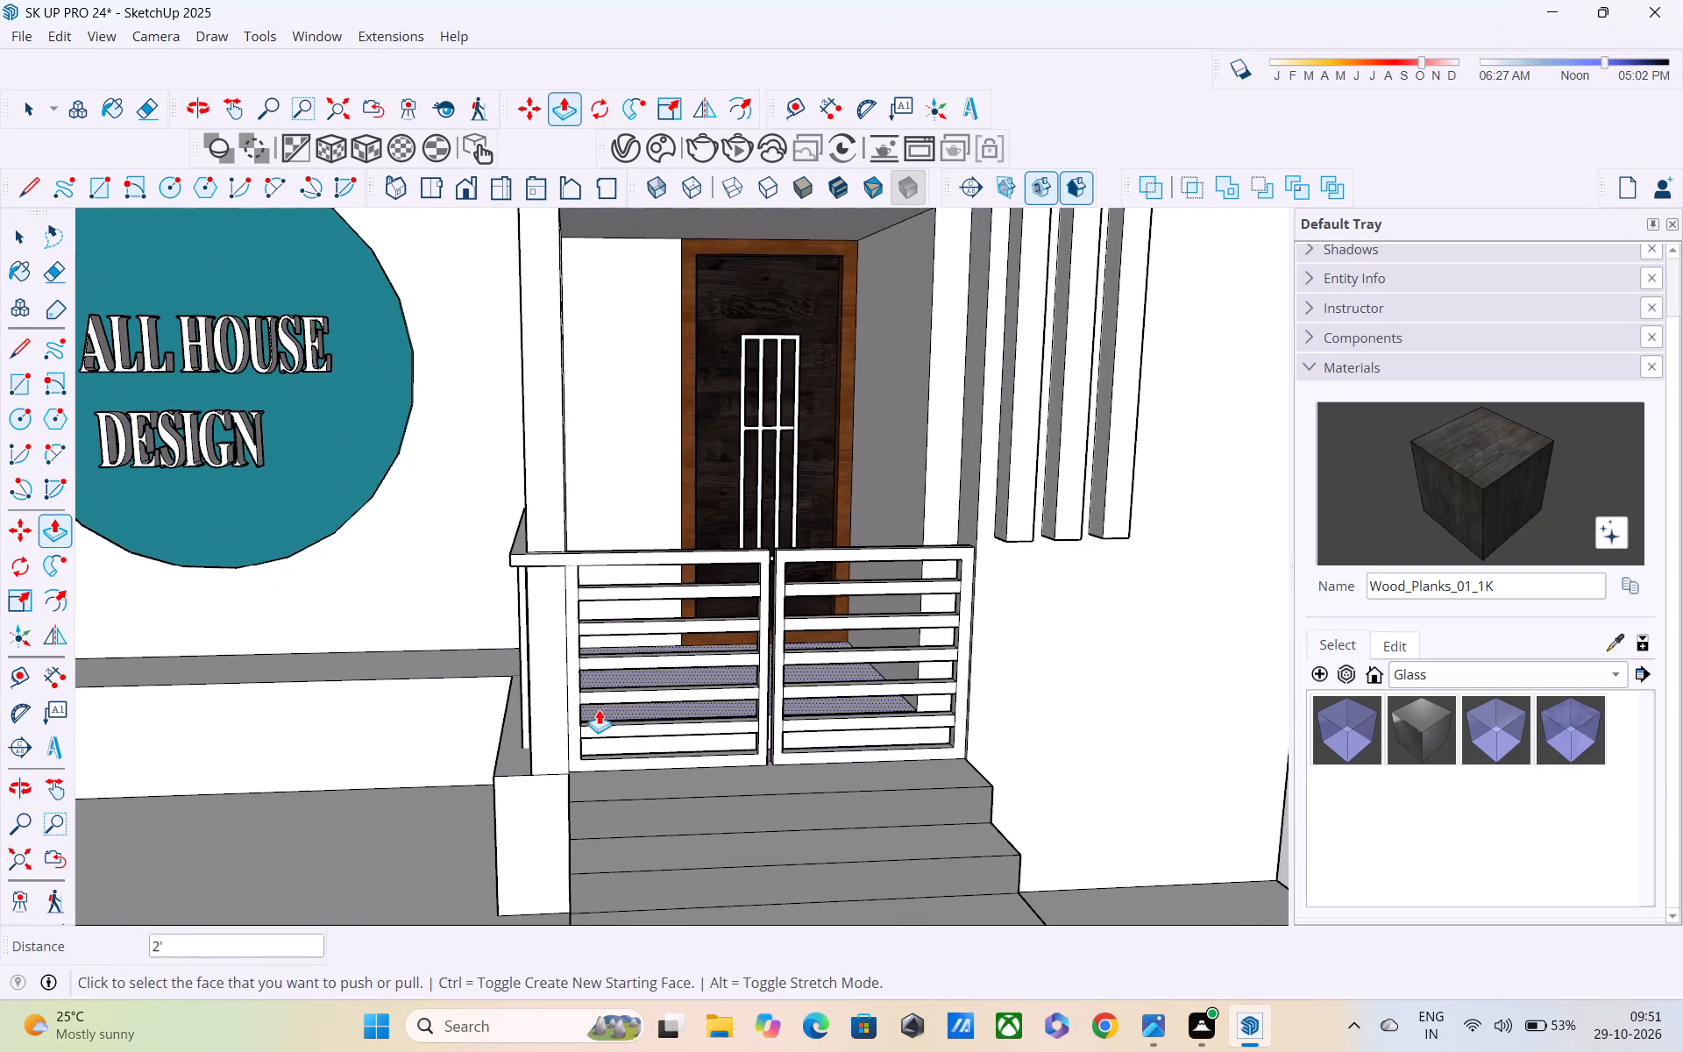
middle_drag(648, 779, 835, 1013)
scroll(570, 586, up, 3)
middle_drag(567, 542, 733, 352)
key(space)
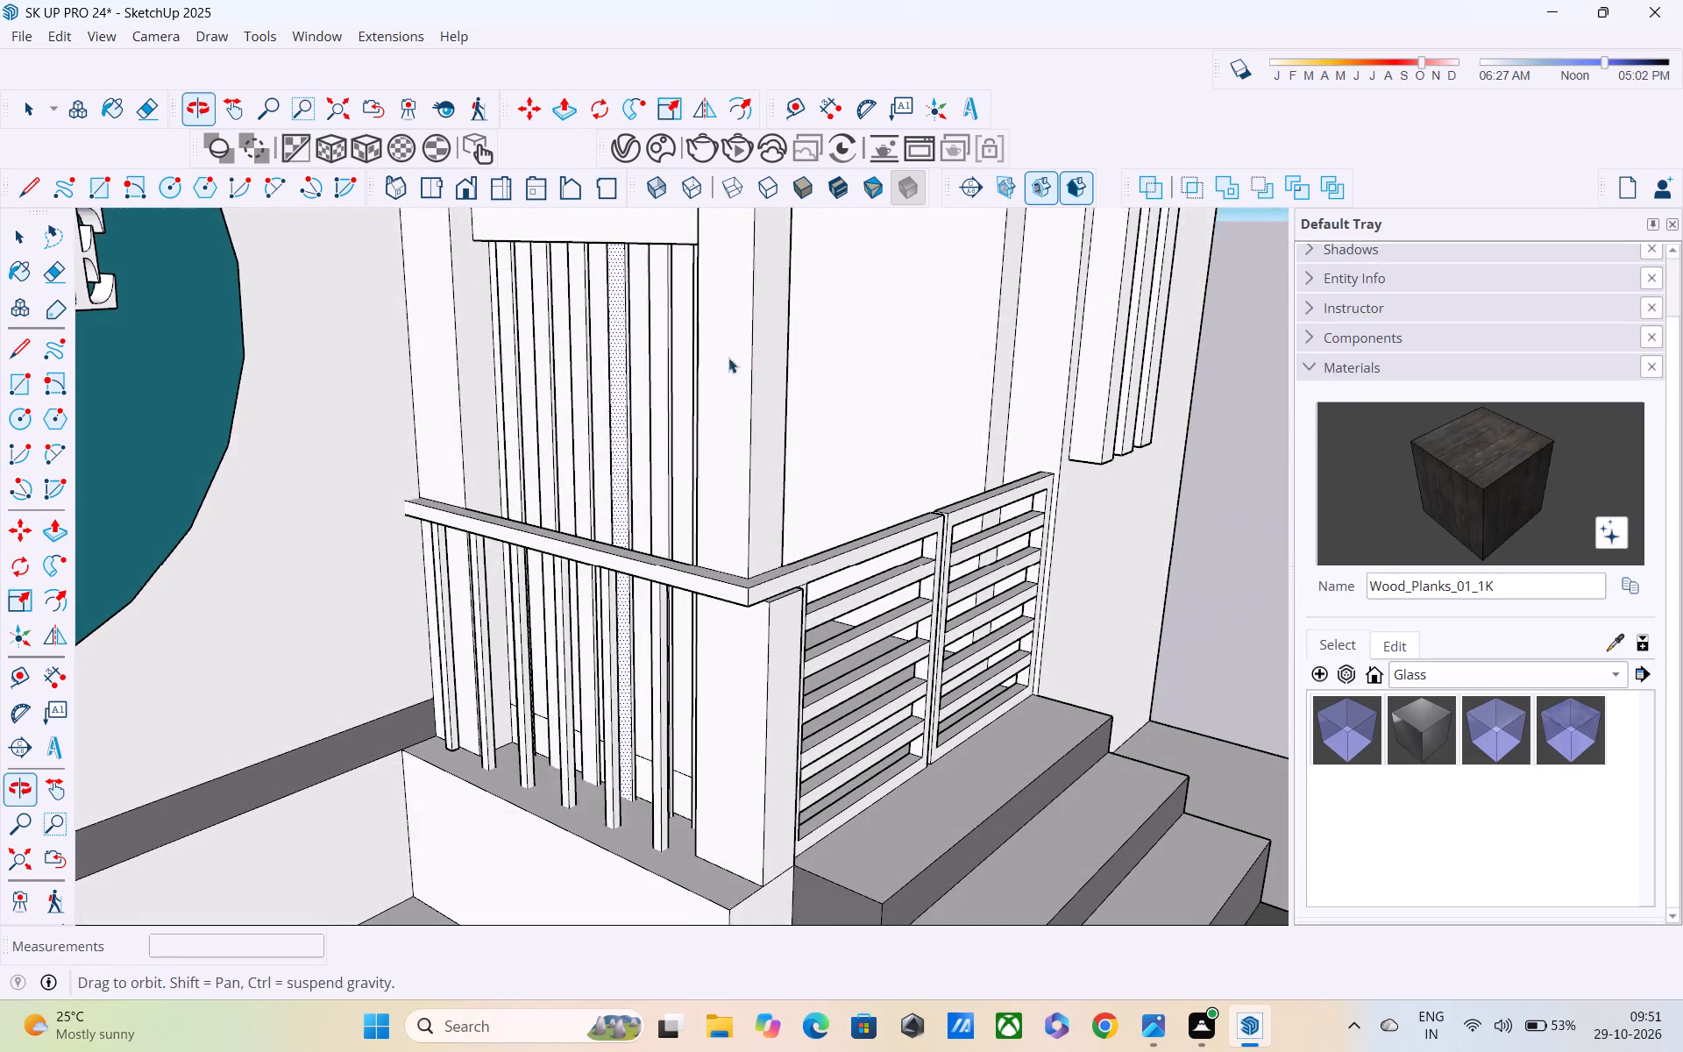
middle_drag(668, 400, 1198, 294)
middle_drag(1117, 314, 1098, 323)
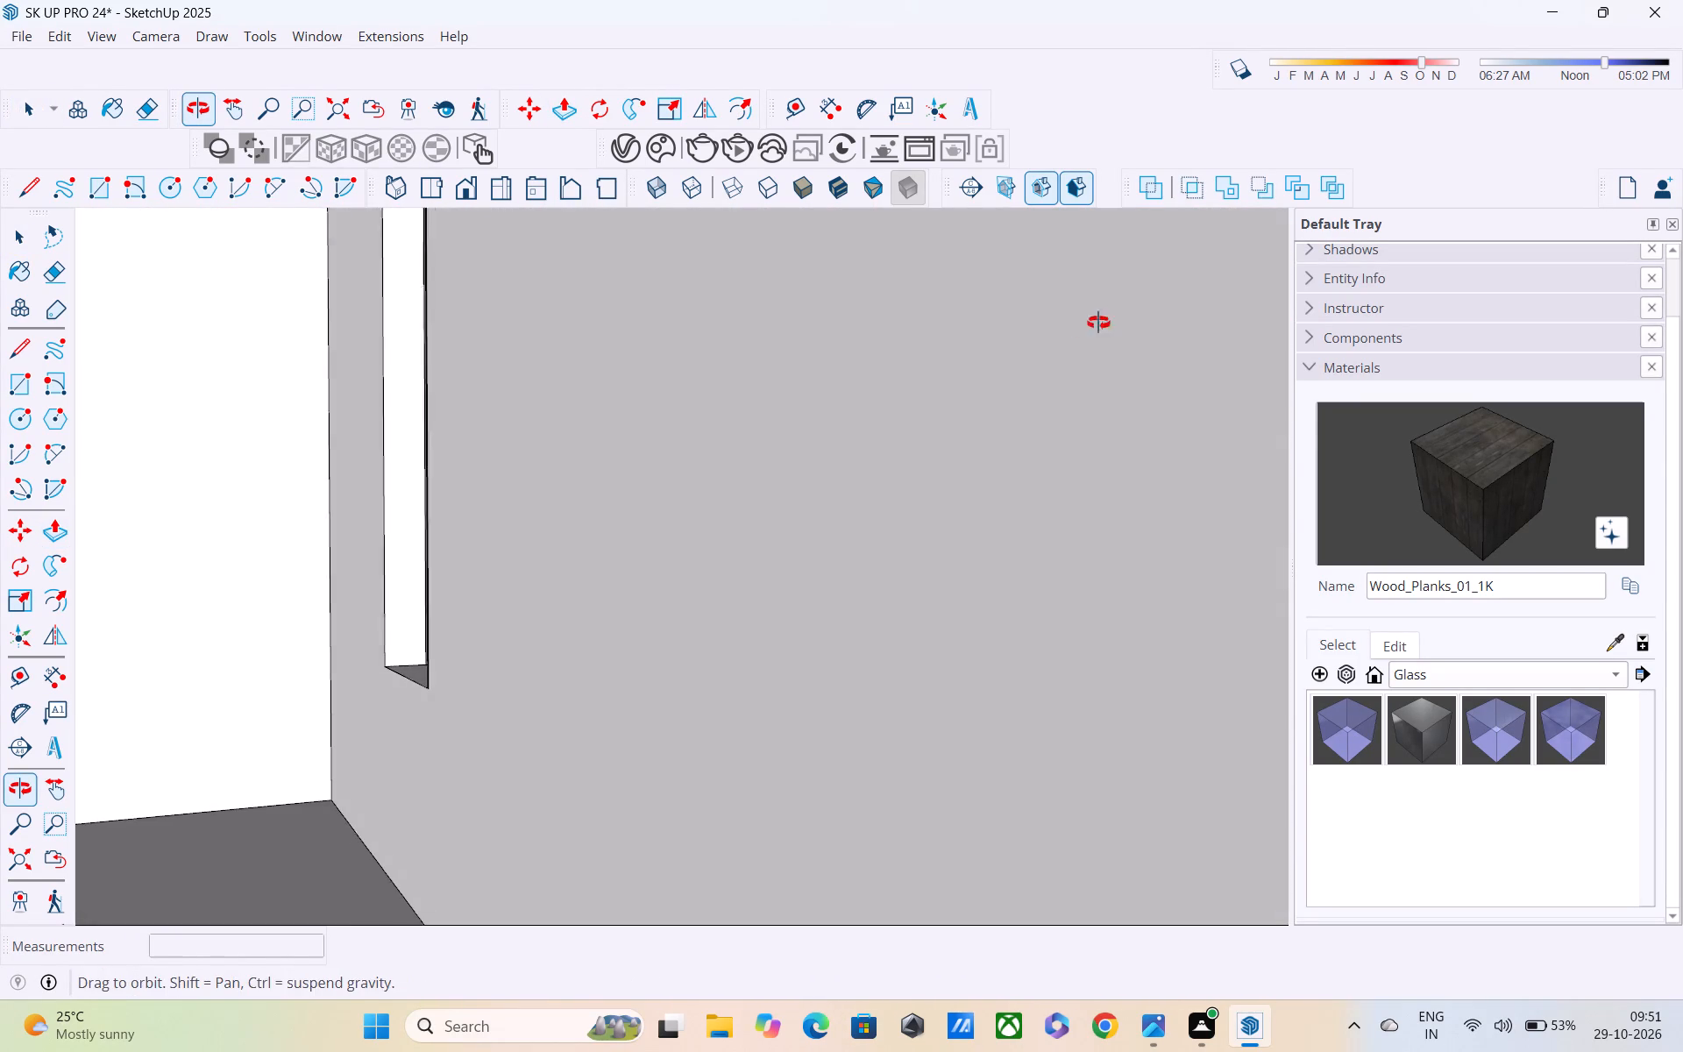
Examine the ground-floor vertical-bar opening and the panel behind it up close, from the front and the entrance side.
middle_drag(1098, 323, 878, 352)
click(13, 858)
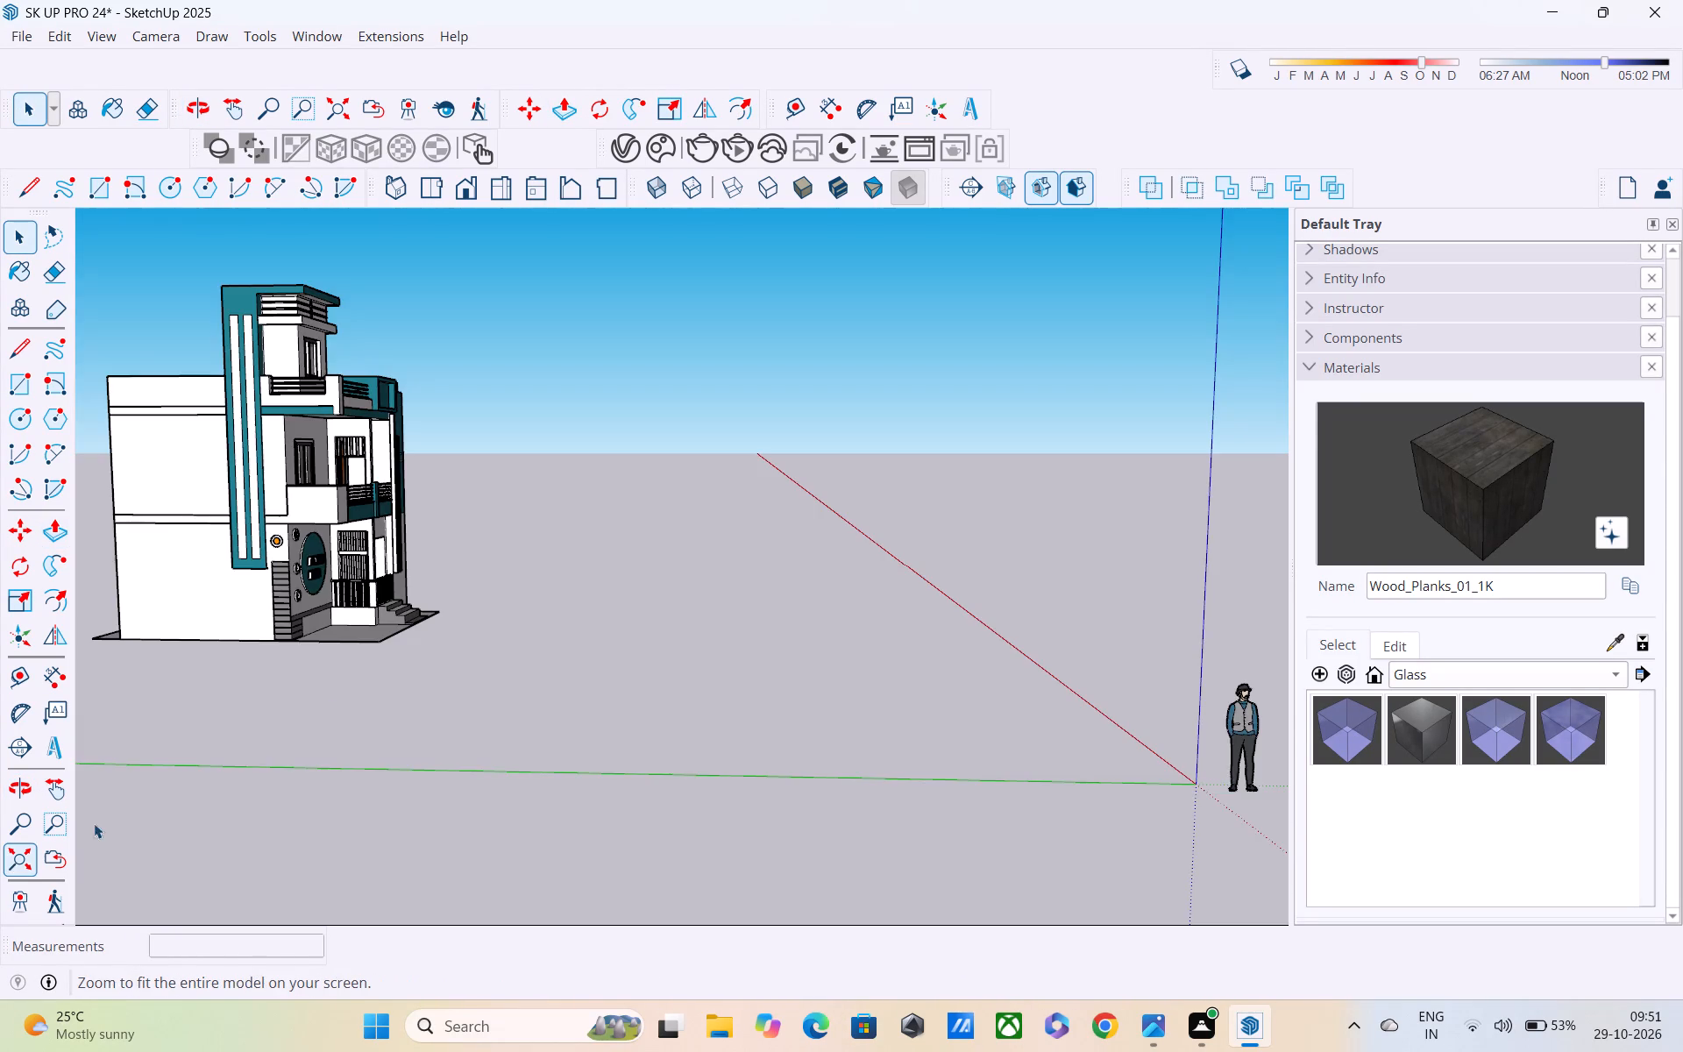
scroll(384, 589, up, 18)
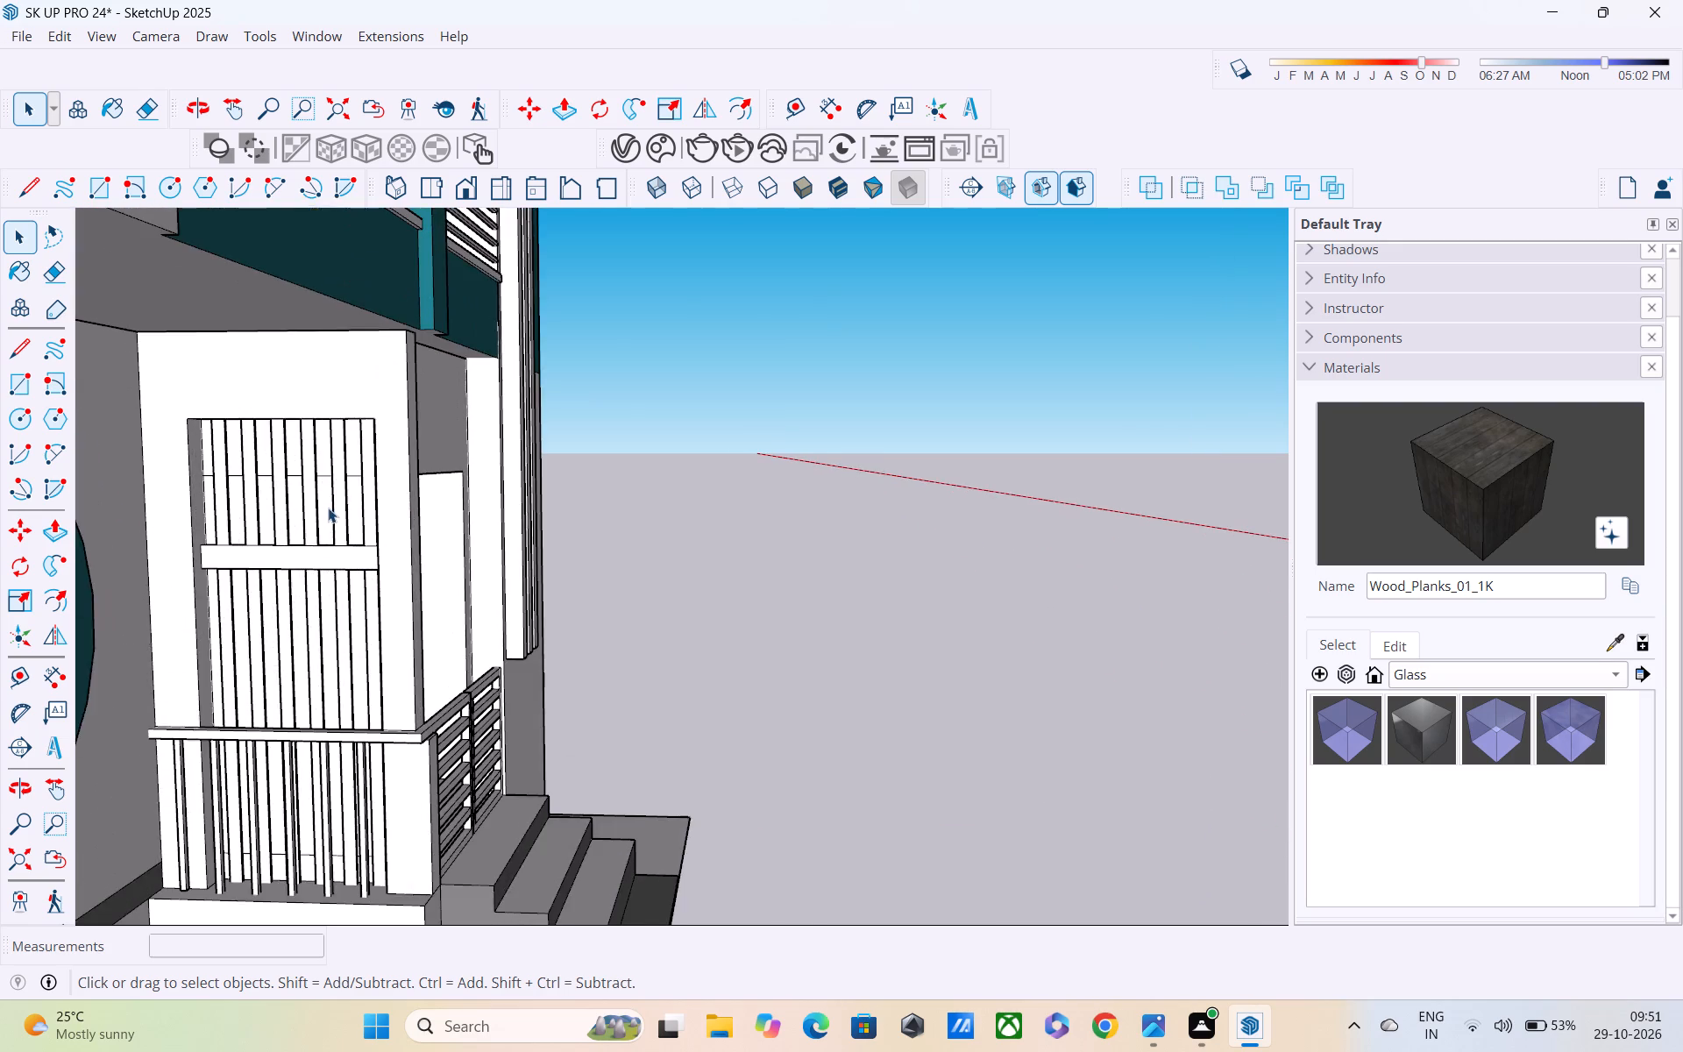
scroll(328, 508, up, 7)
scroll(352, 522, down, 1)
scroll(352, 522, up, 4)
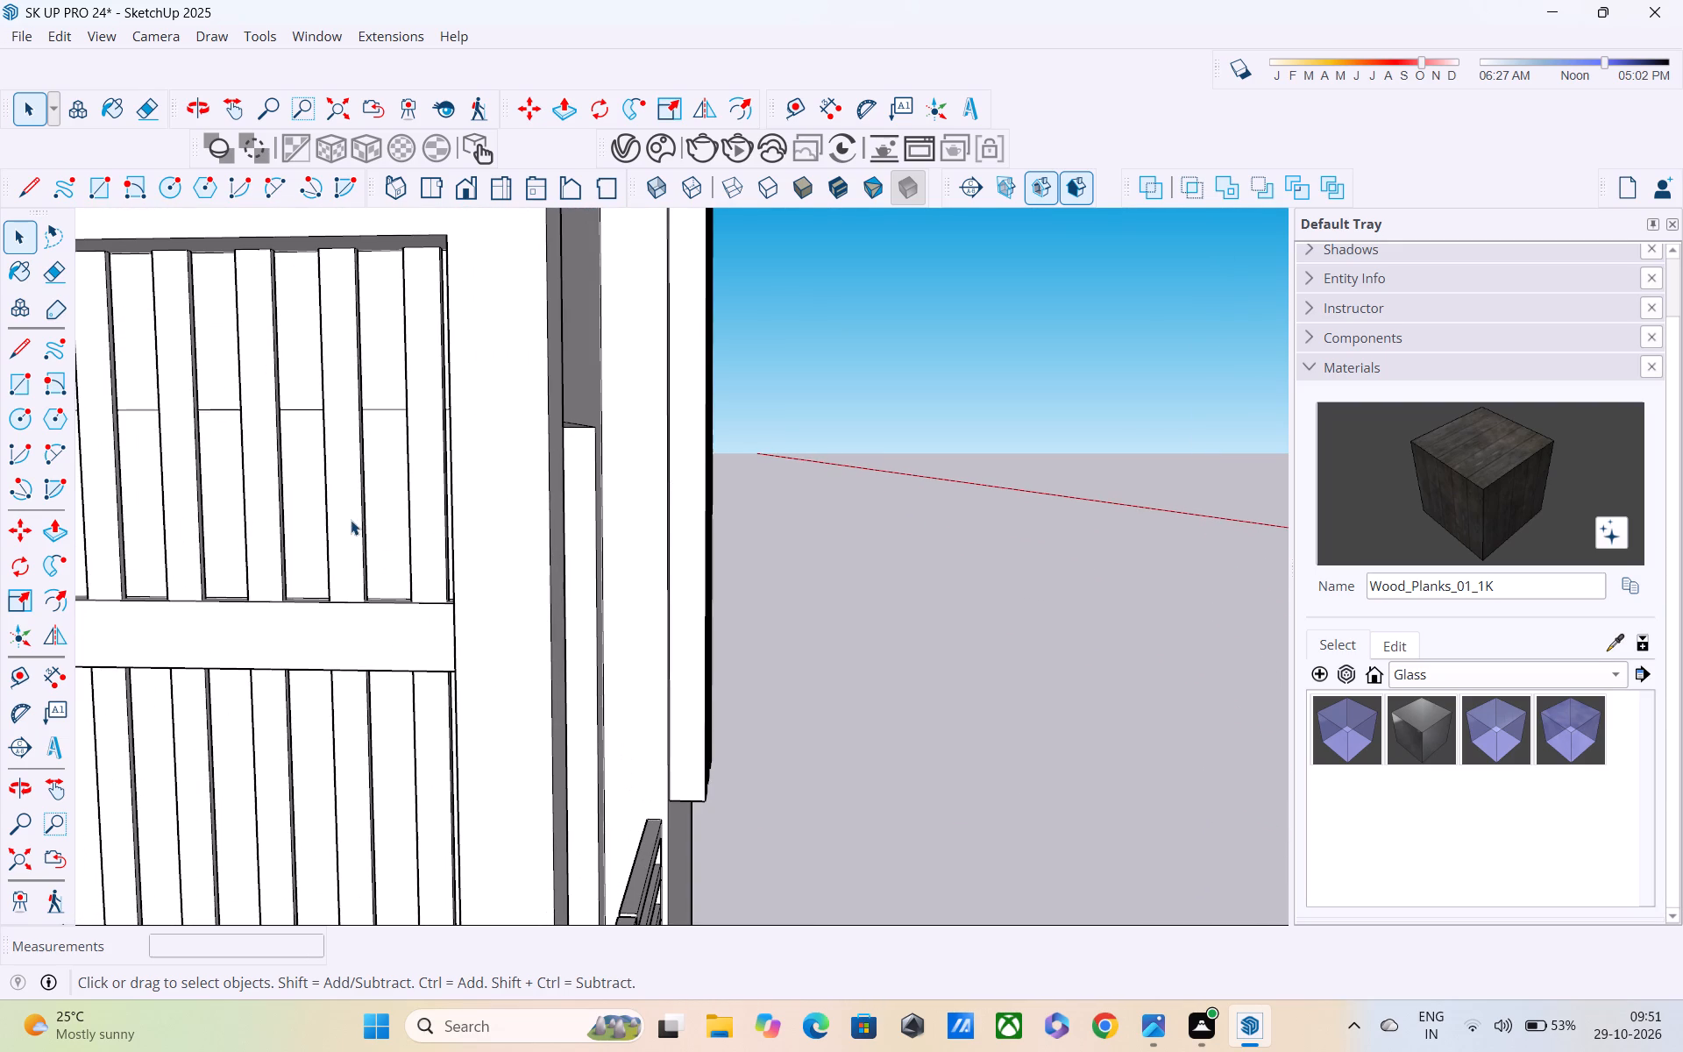
click(349, 518)
middle_drag(349, 518, 423, 668)
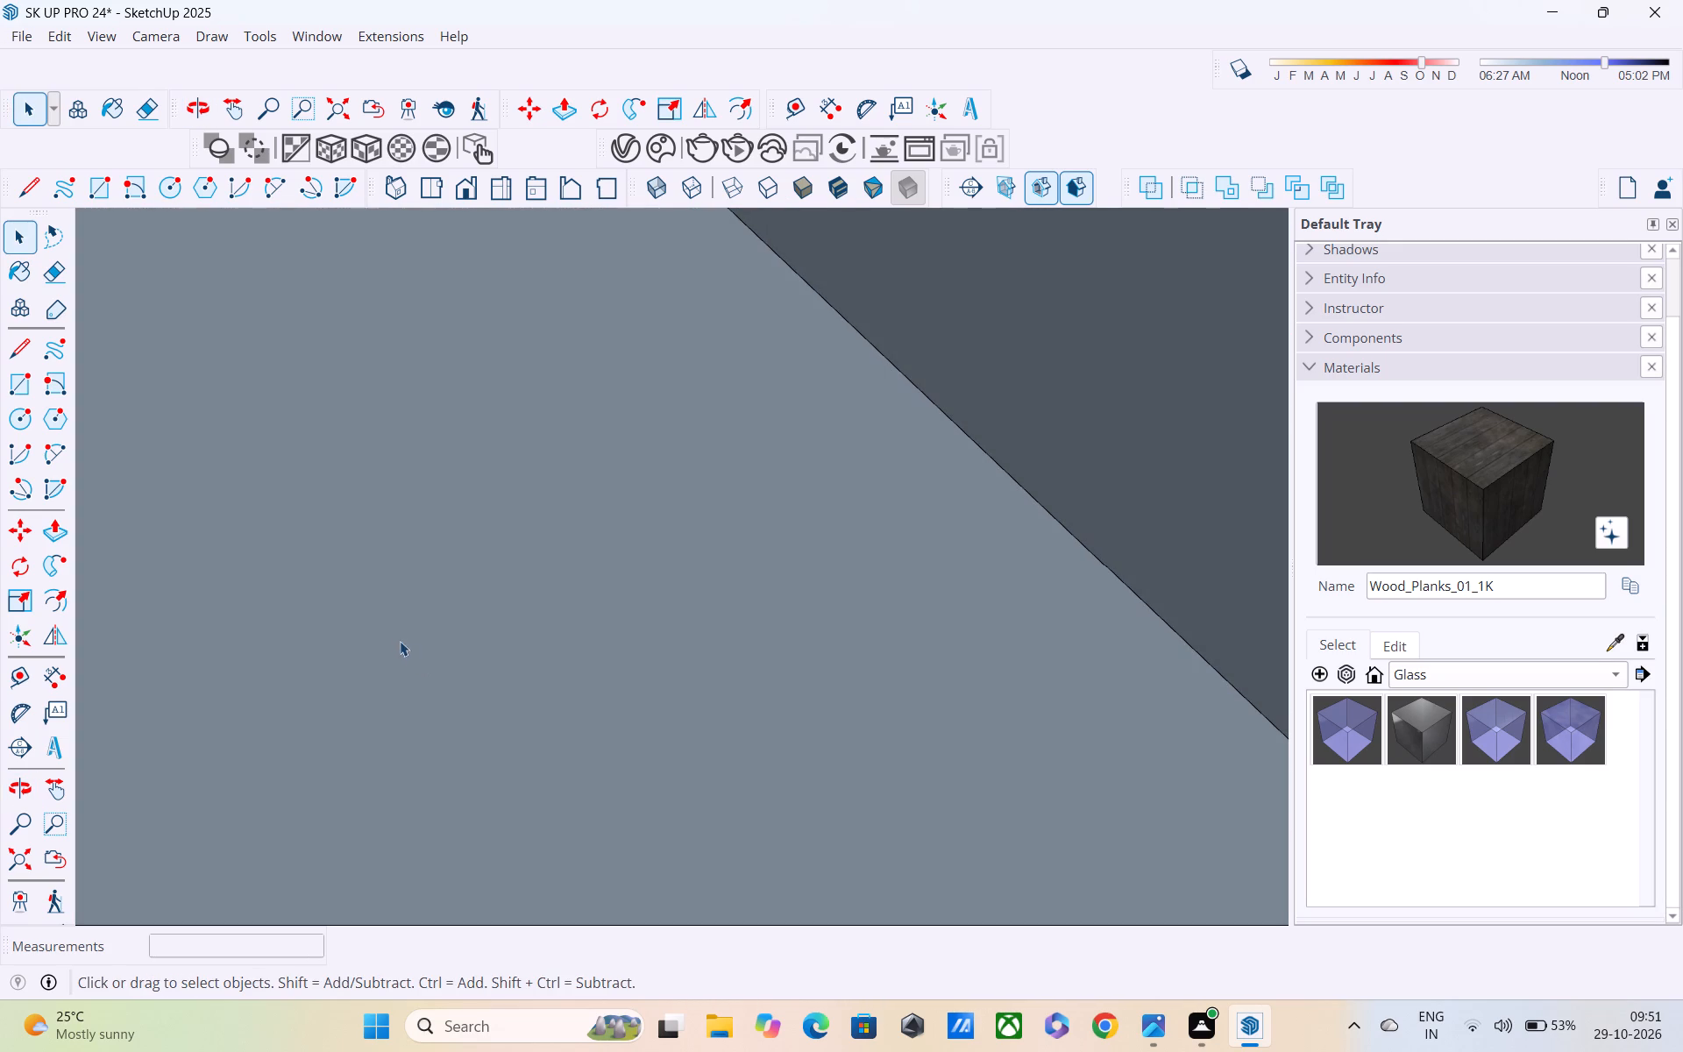
click(18, 852)
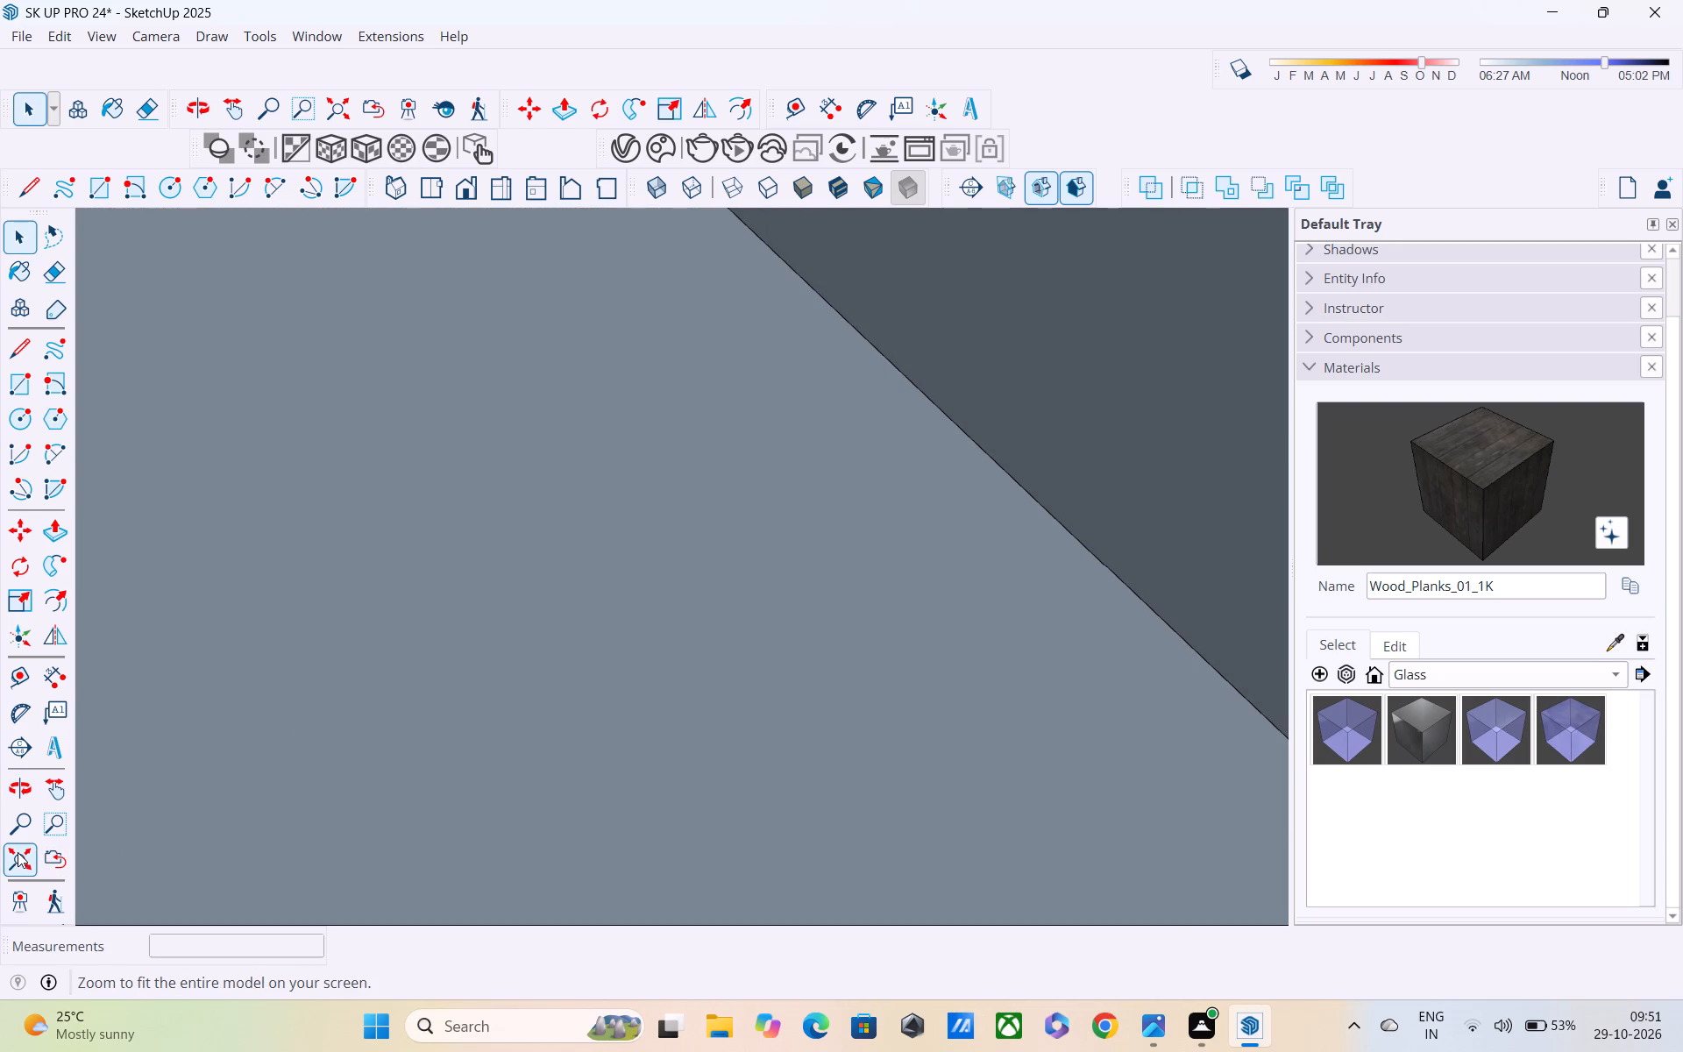
scroll(256, 575, up, 3)
scroll(422, 532, up, 13)
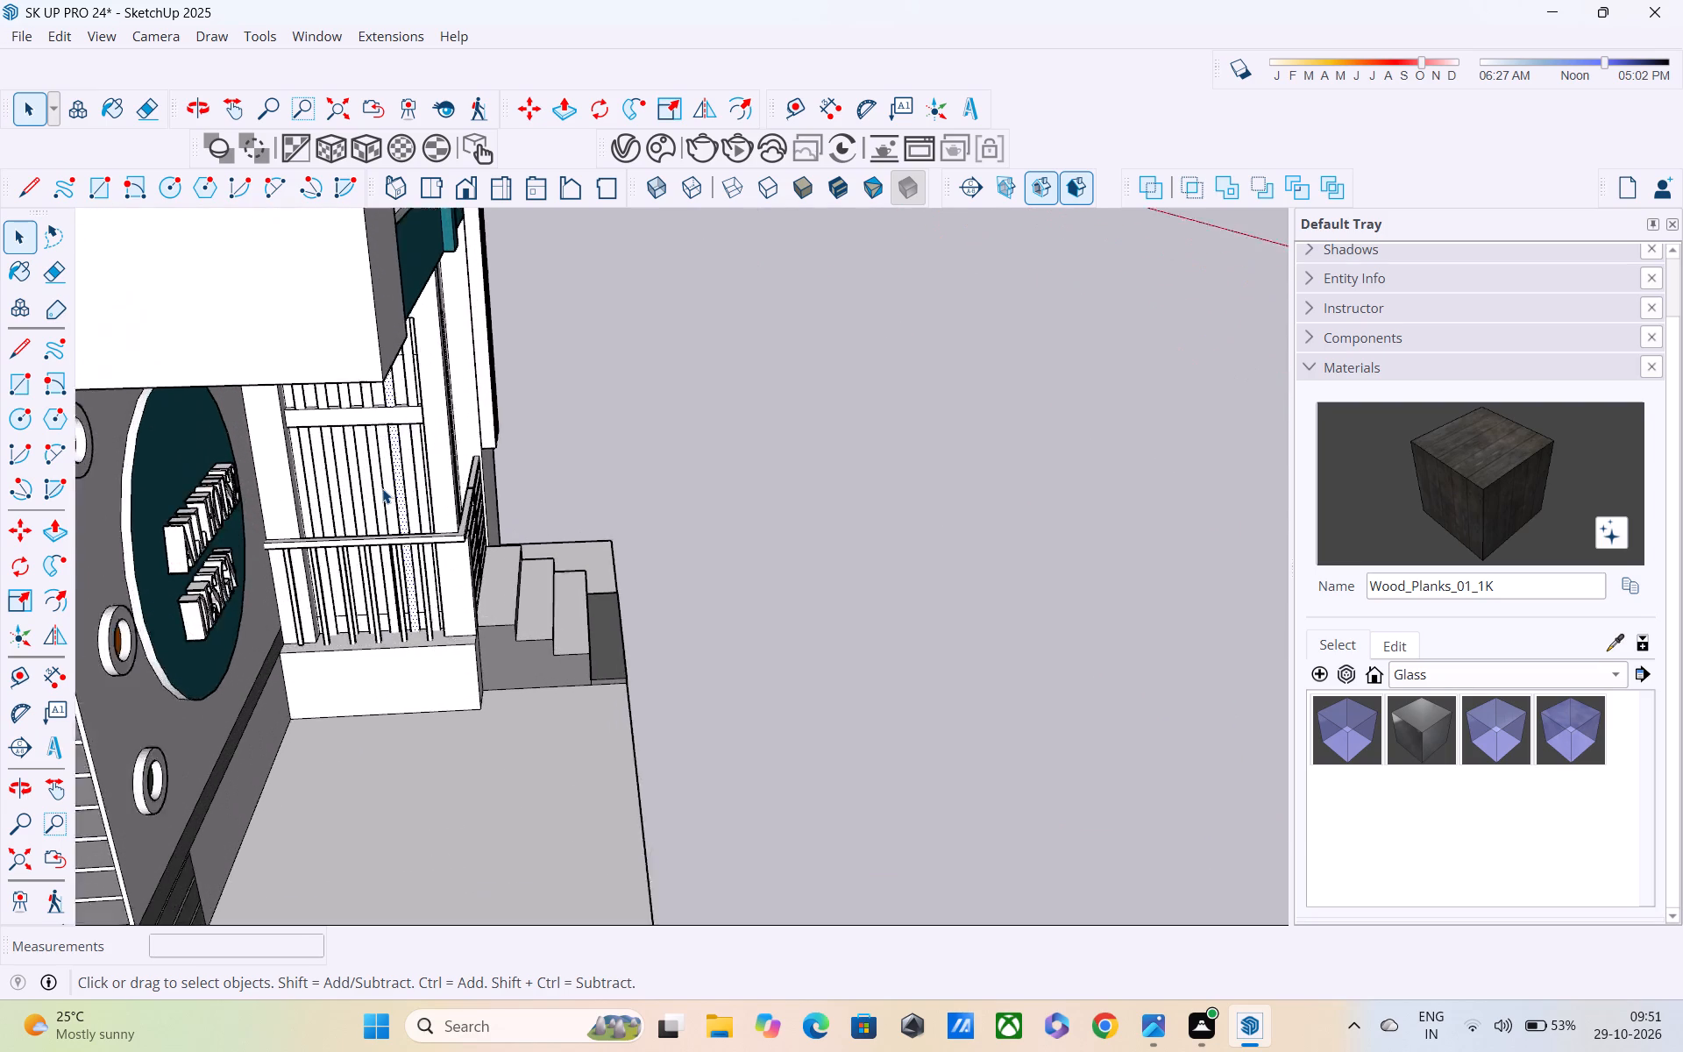
scroll(382, 488, up, 4)
click(866, 353)
scroll(409, 437, up, 4)
middle_drag(377, 433, 415, 282)
scroll(390, 340, up, 3)
click(381, 339)
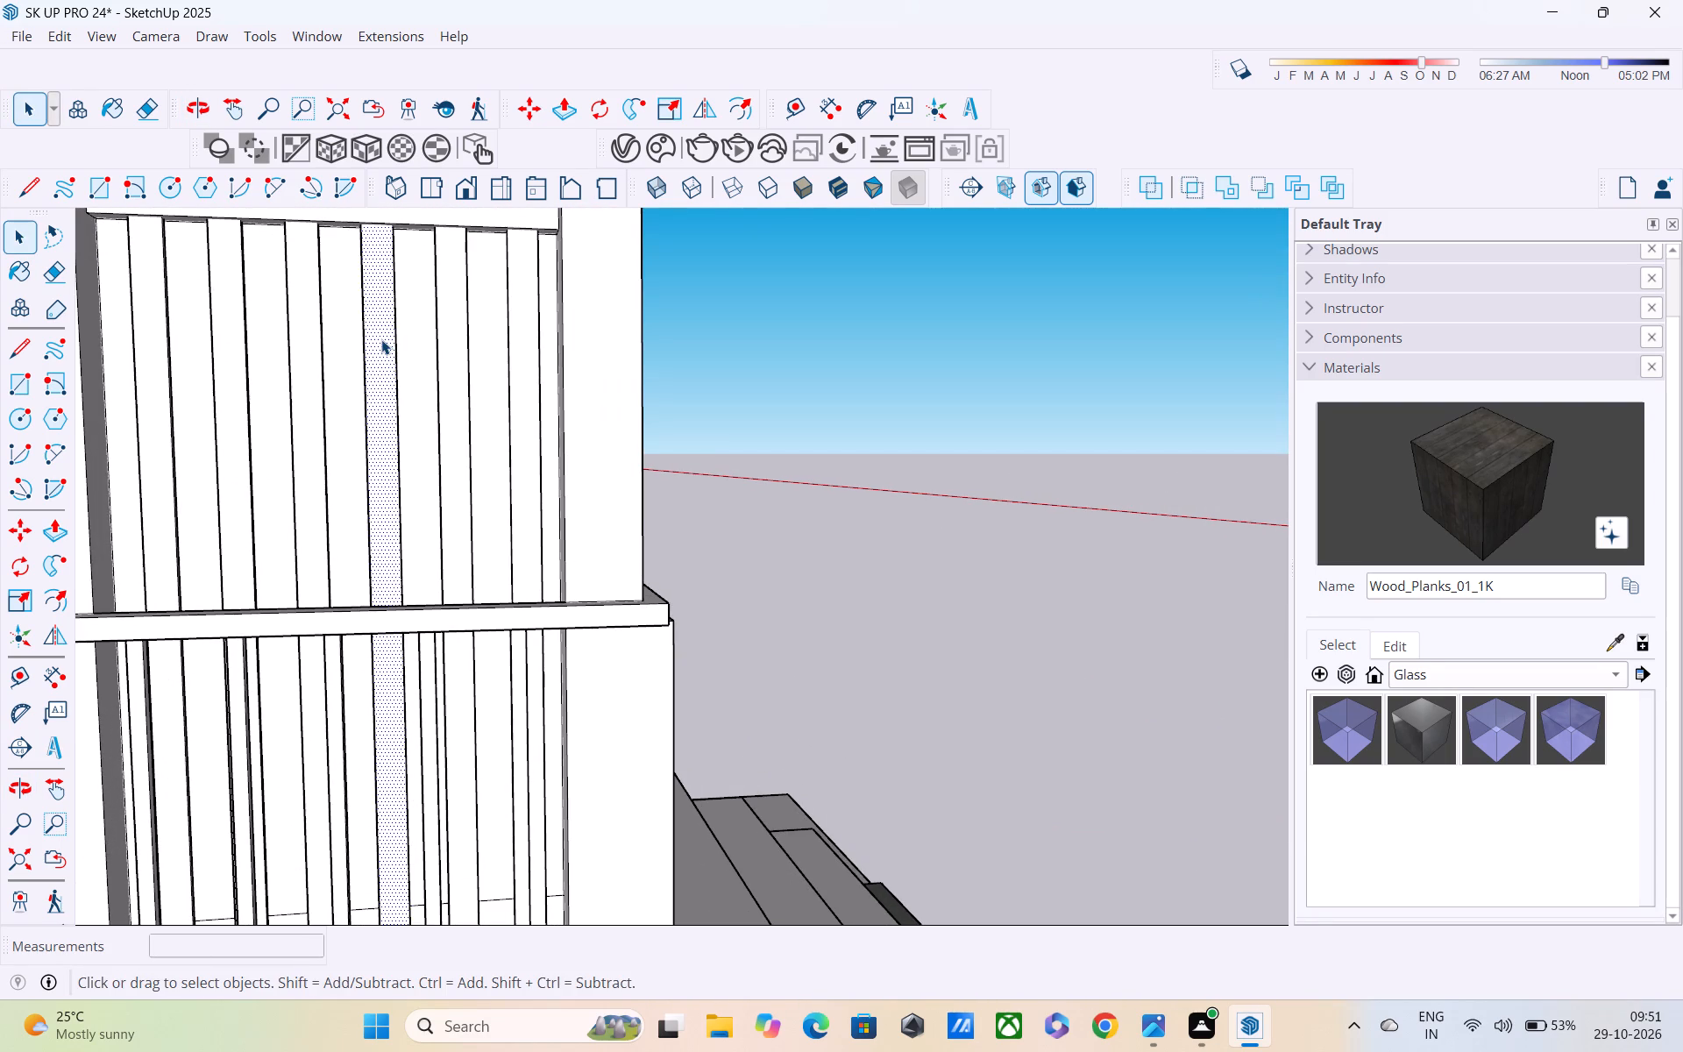
double_click(381, 339)
middle_drag(376, 387, 0, 454)
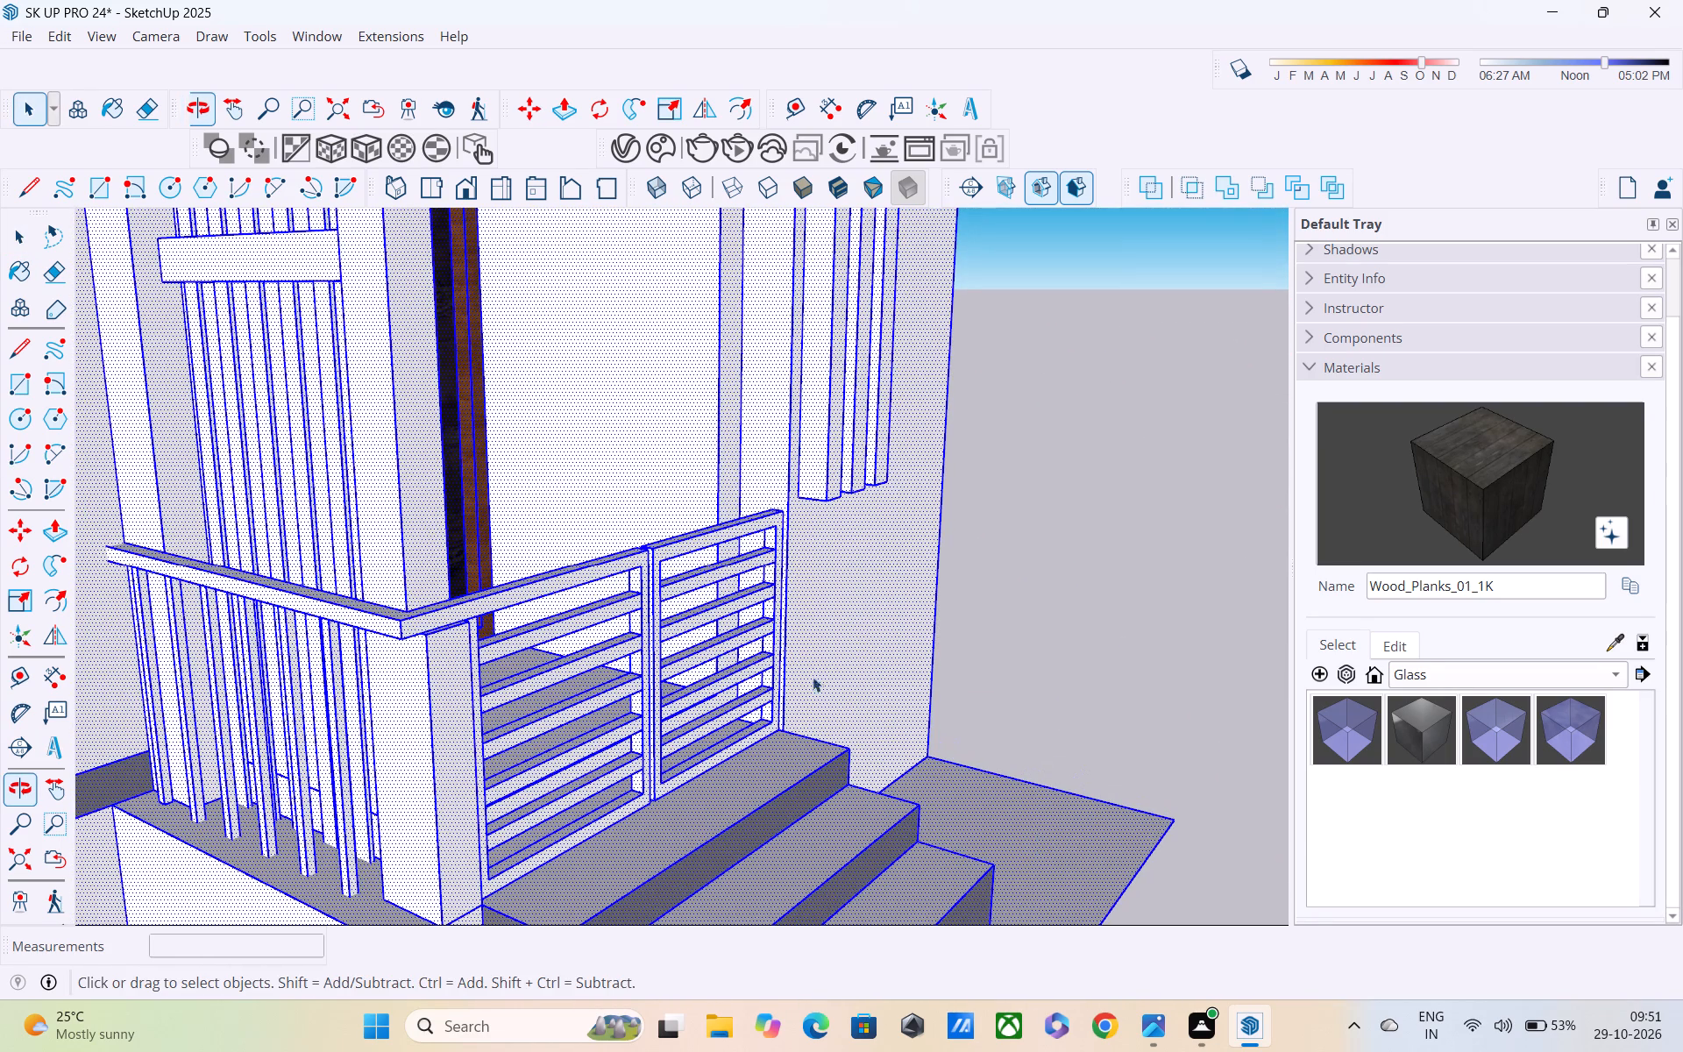
click(1175, 443)
scroll(655, 575, up, 2)
middle_drag(478, 576, 492, 649)
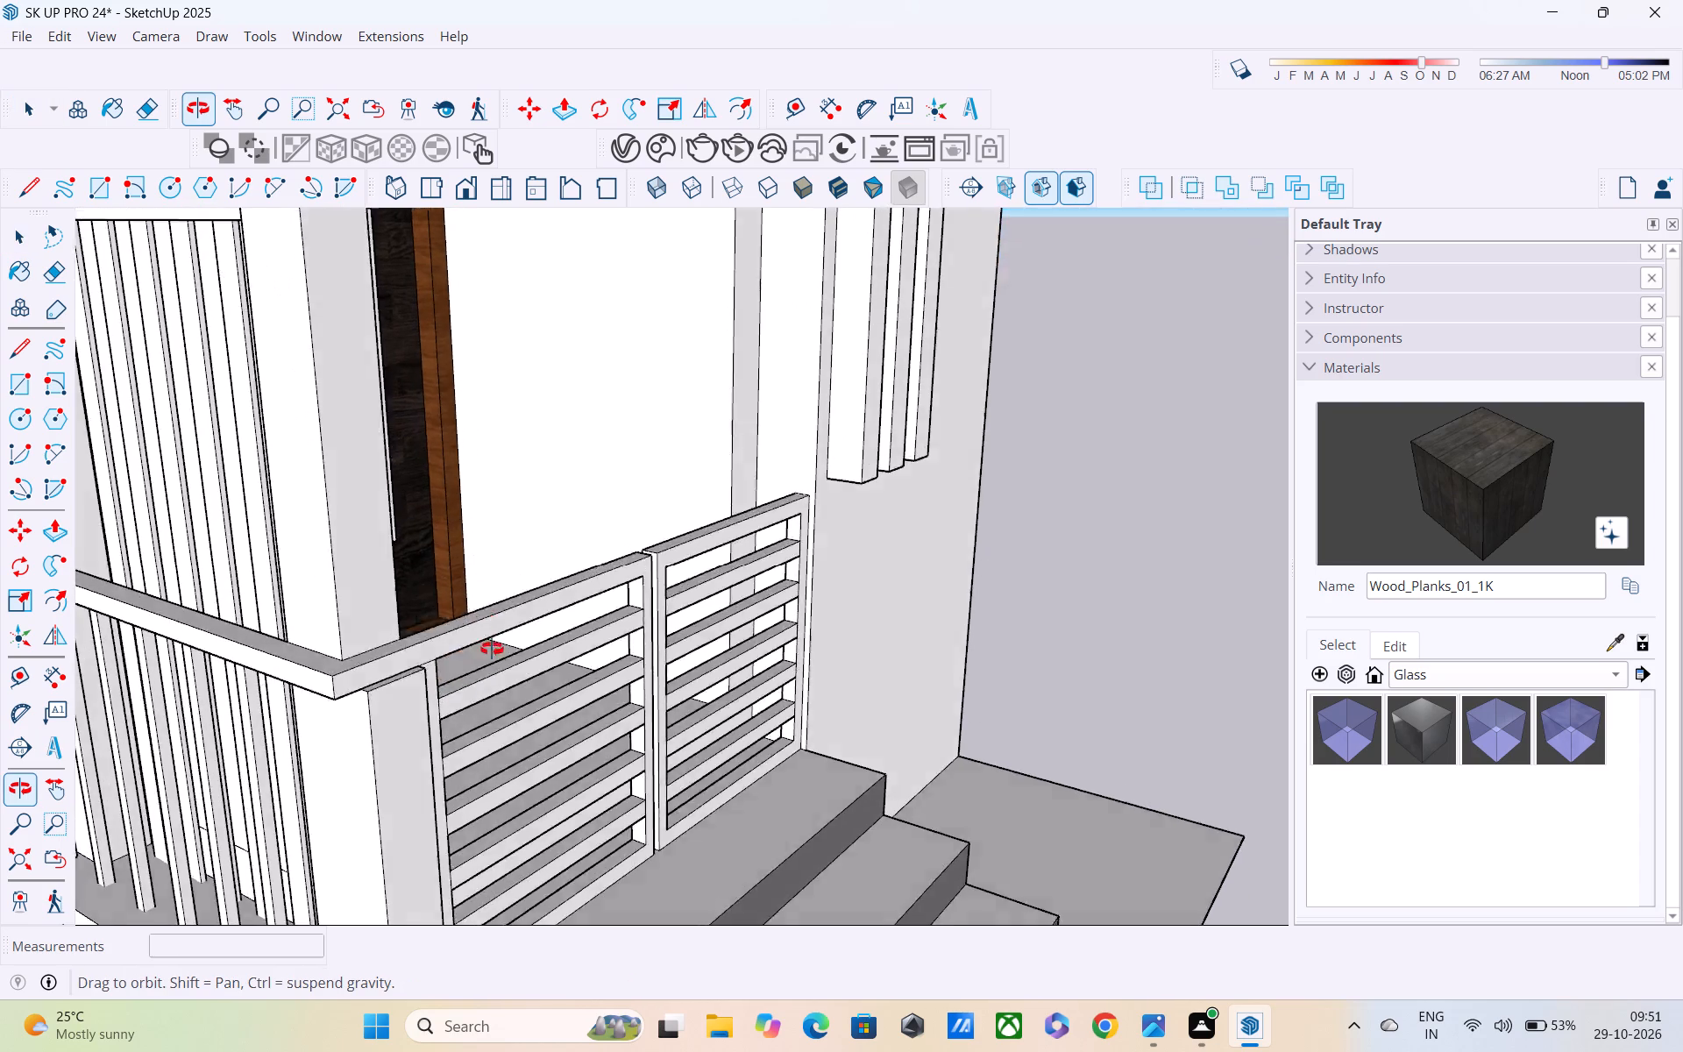
middle_drag(492, 649, 837, 840)
shift+middle_drag(799, 812, 877, 982)
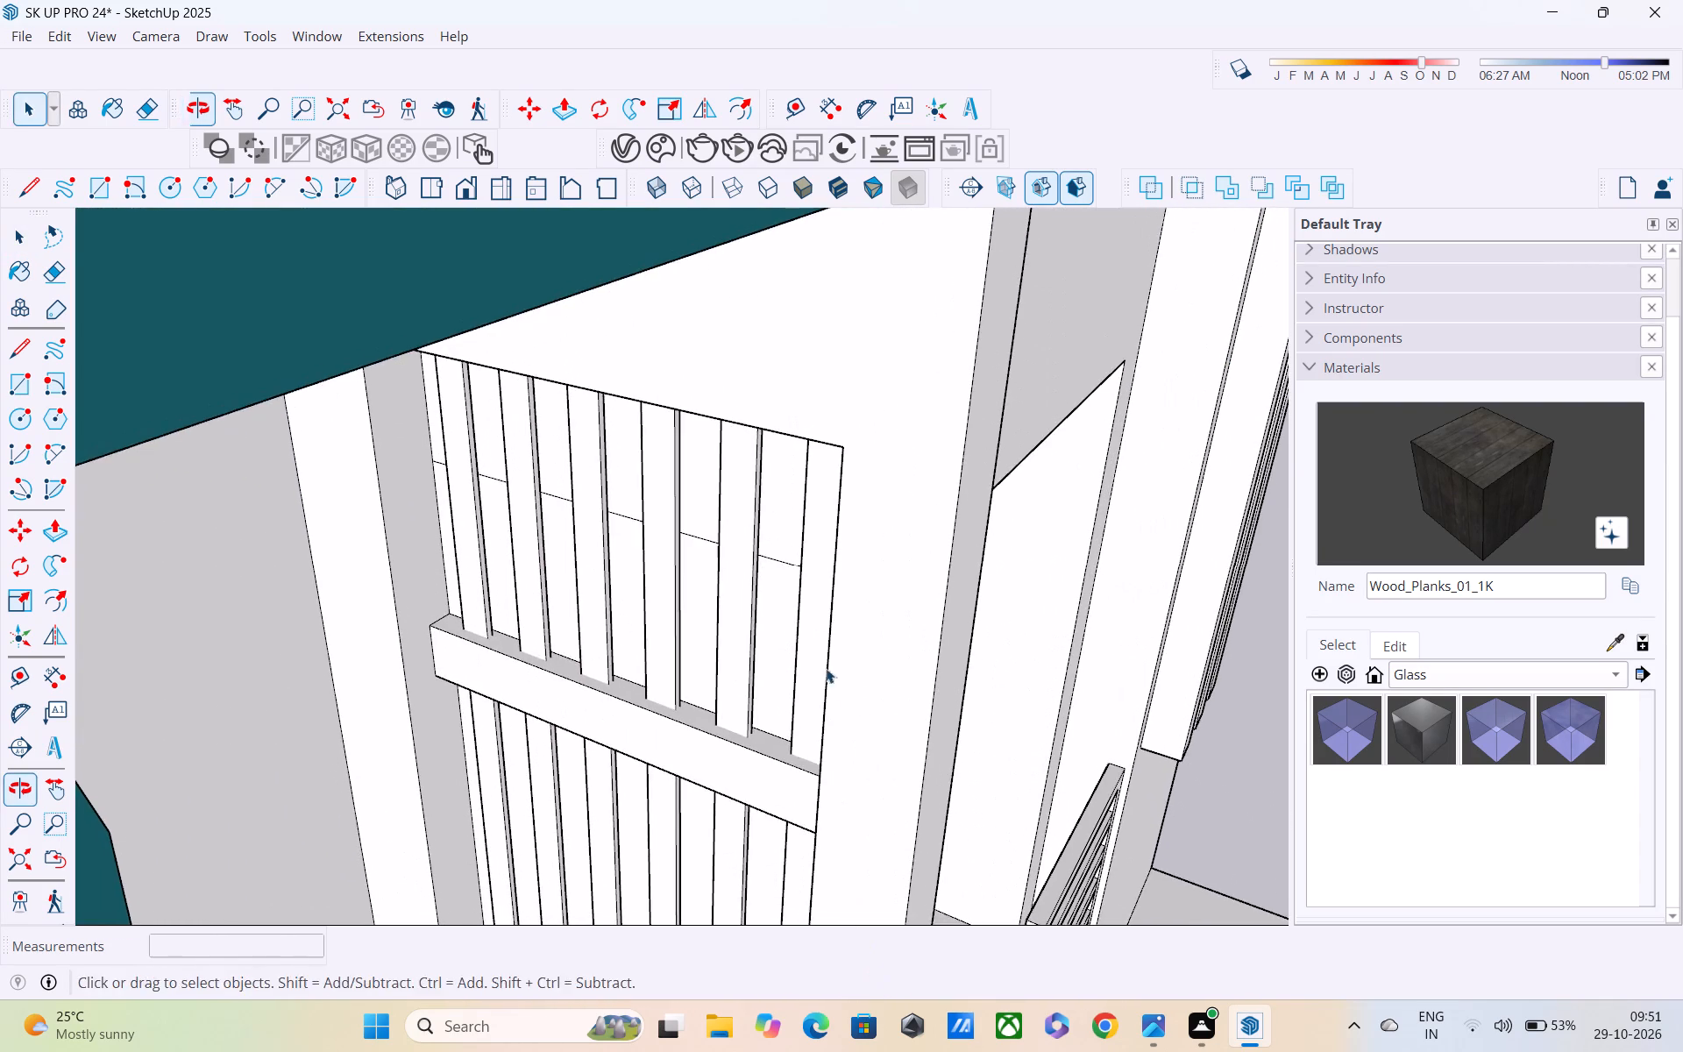
middle_drag(811, 593, 822, 477)
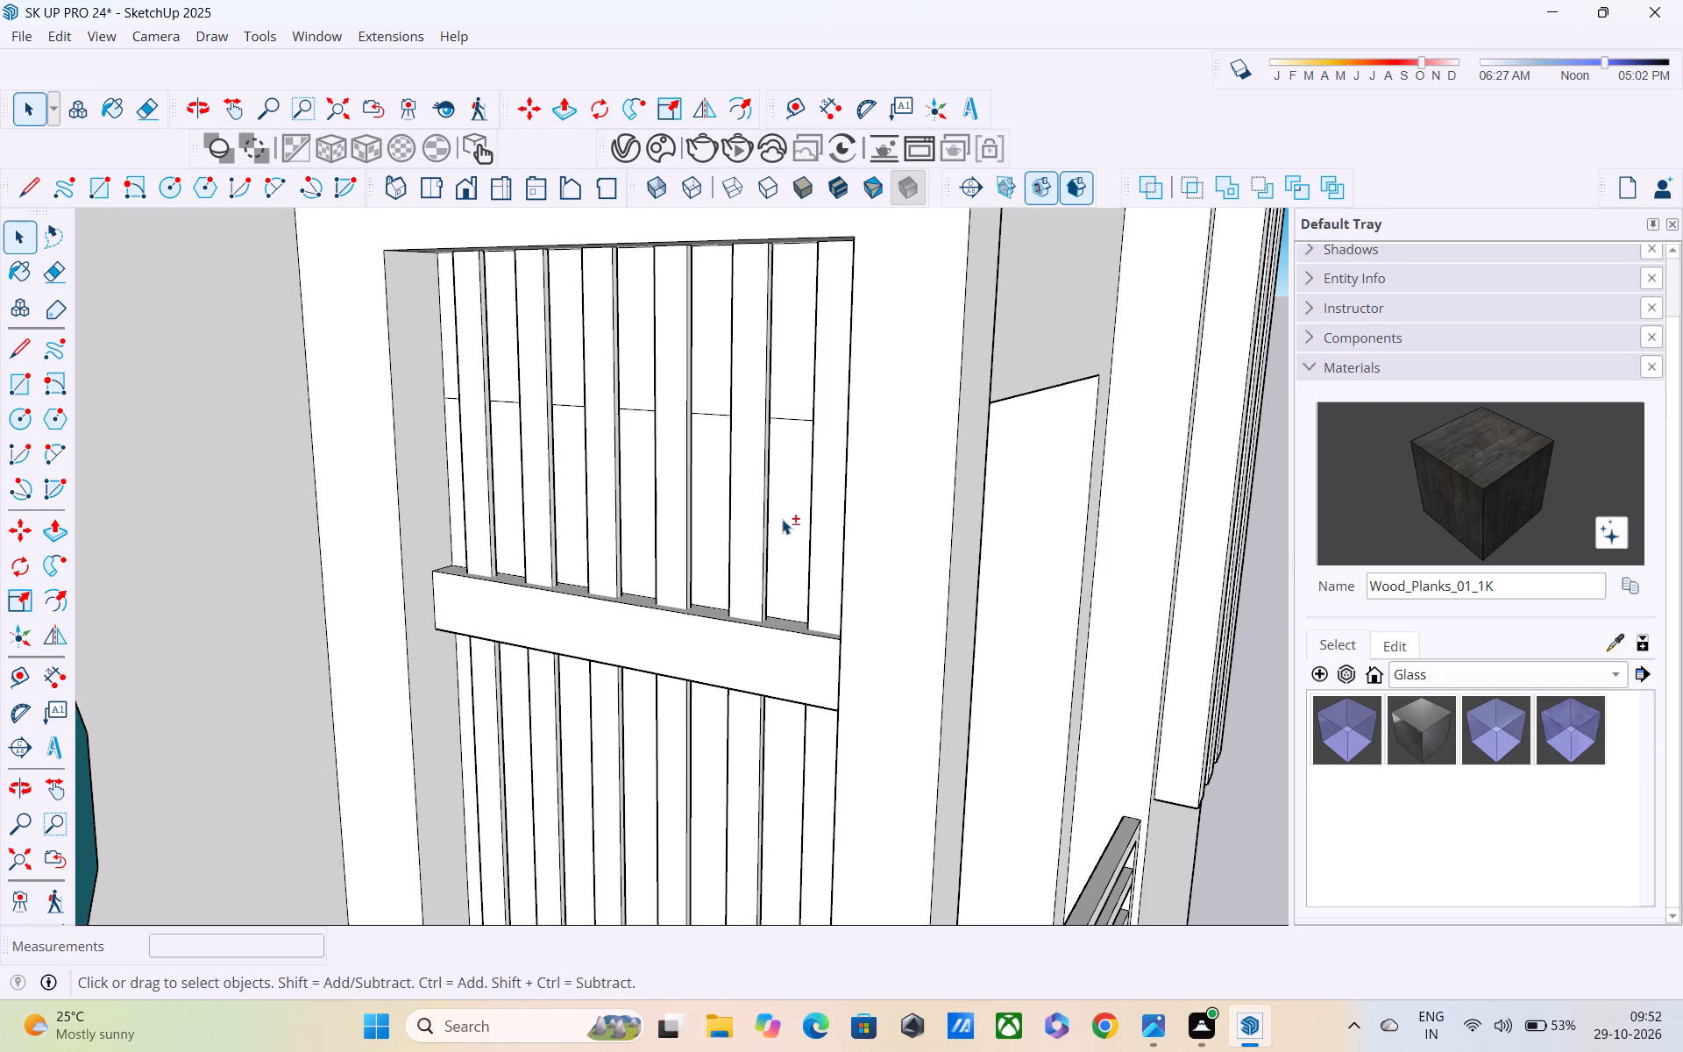
Delete the overlapping panel faces behind the ground-floor vertical bars, both above and below the horizontal crossbar.
shift+click(783, 522)
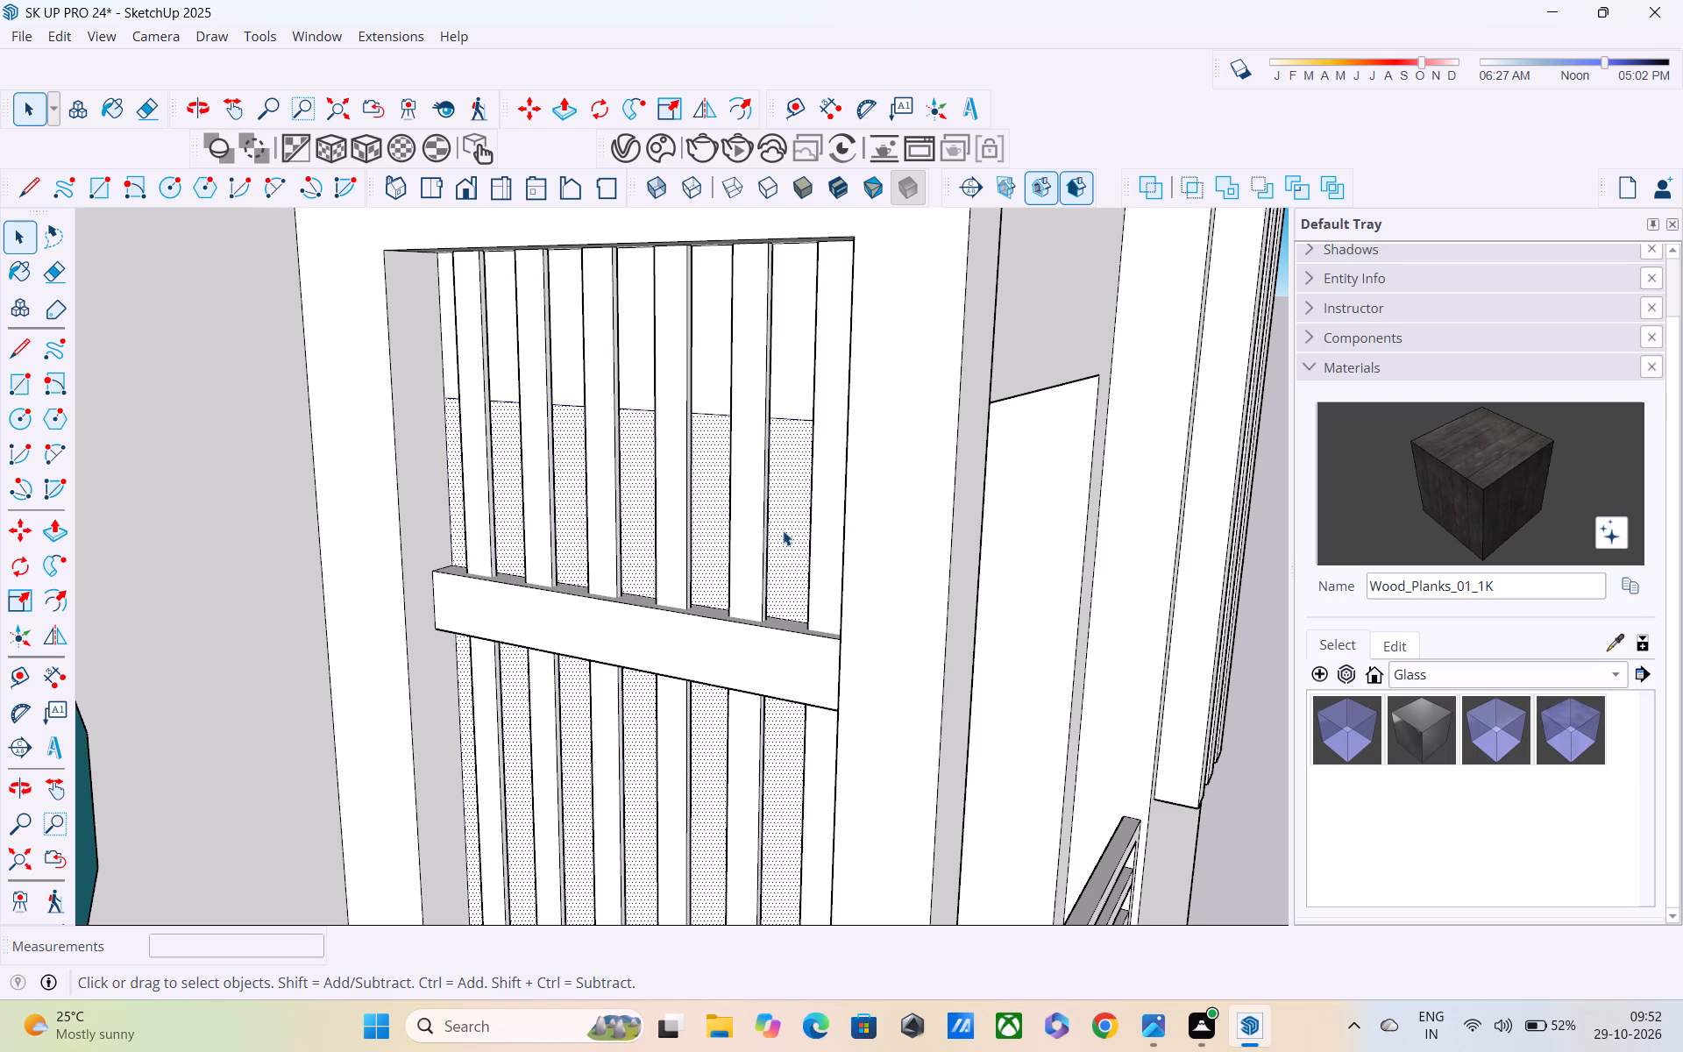
key(Delete)
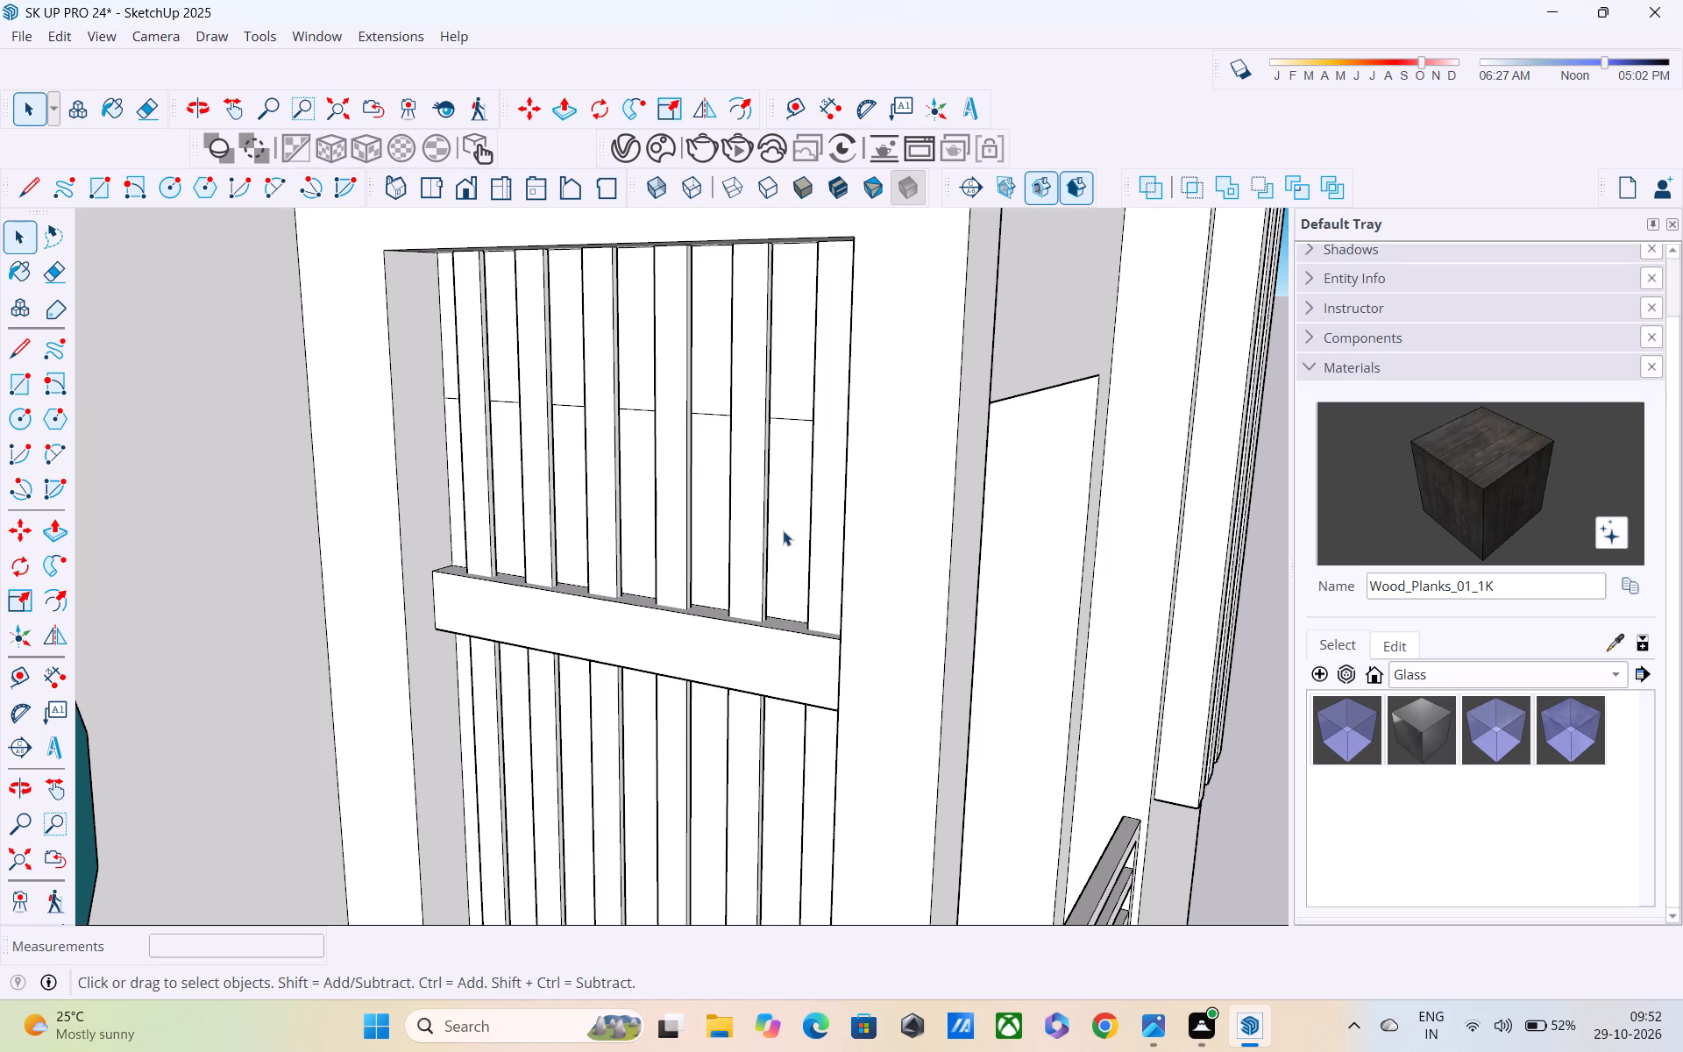
click(783, 530)
key(Delete)
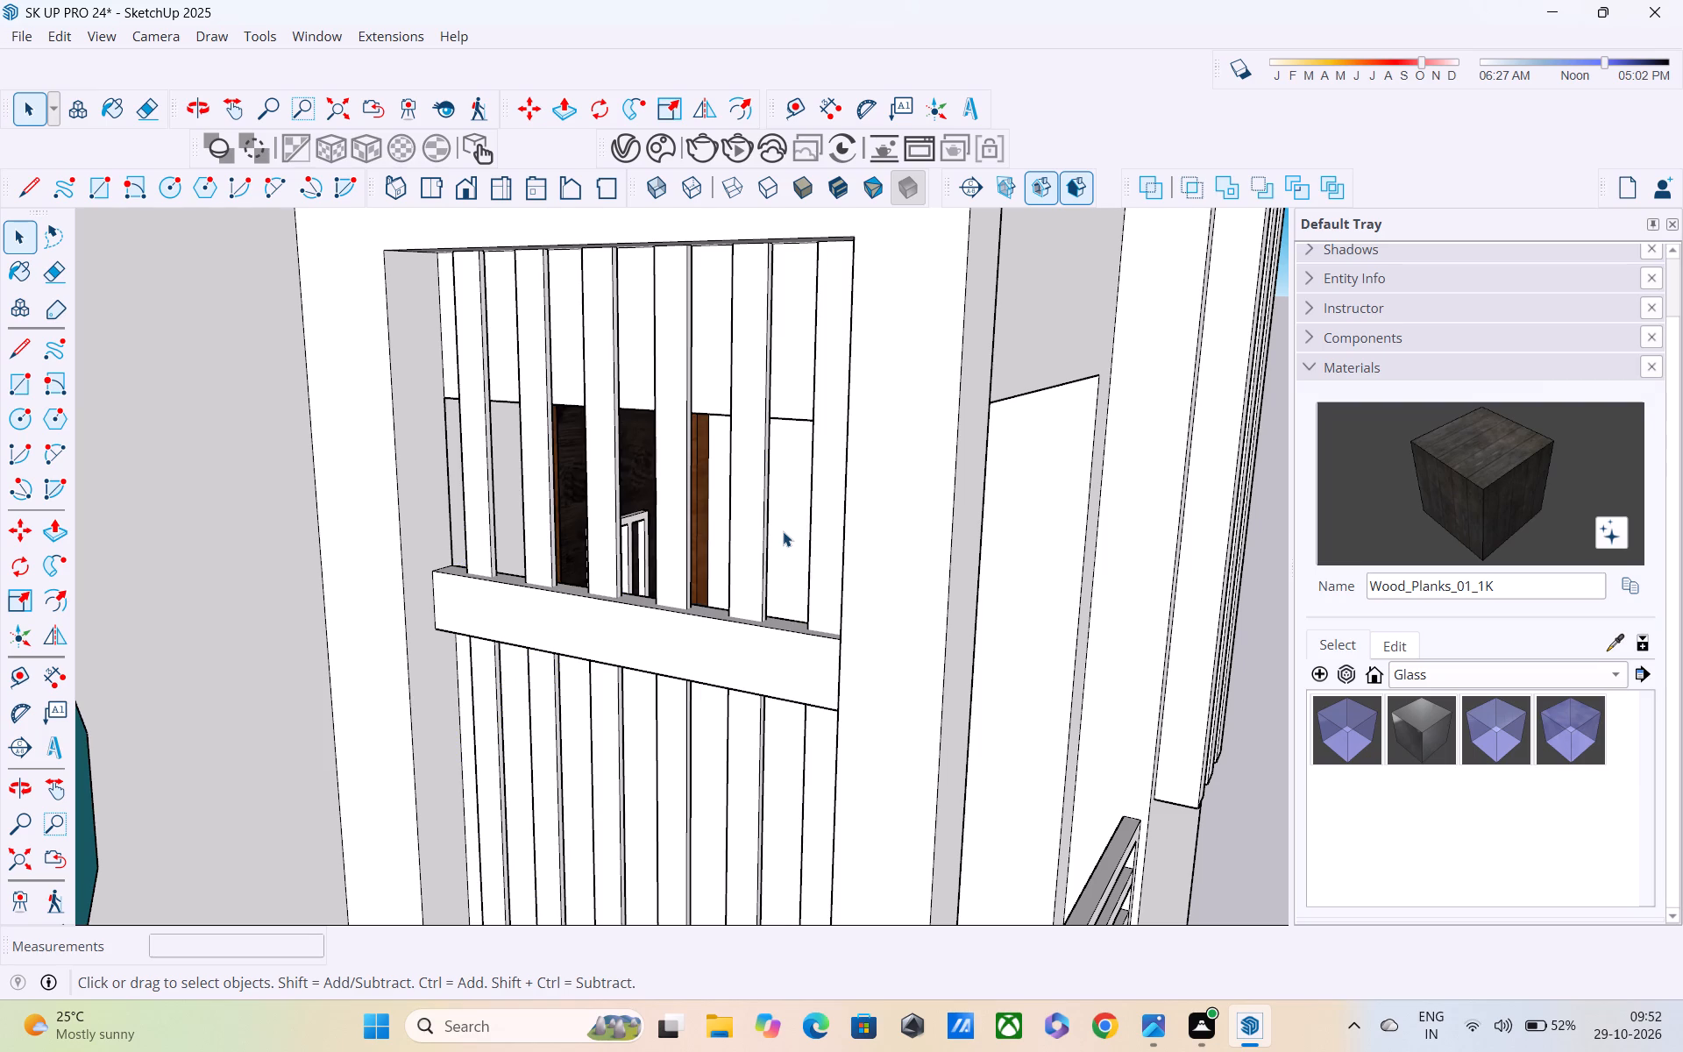
middle_drag(781, 534, 844, 385)
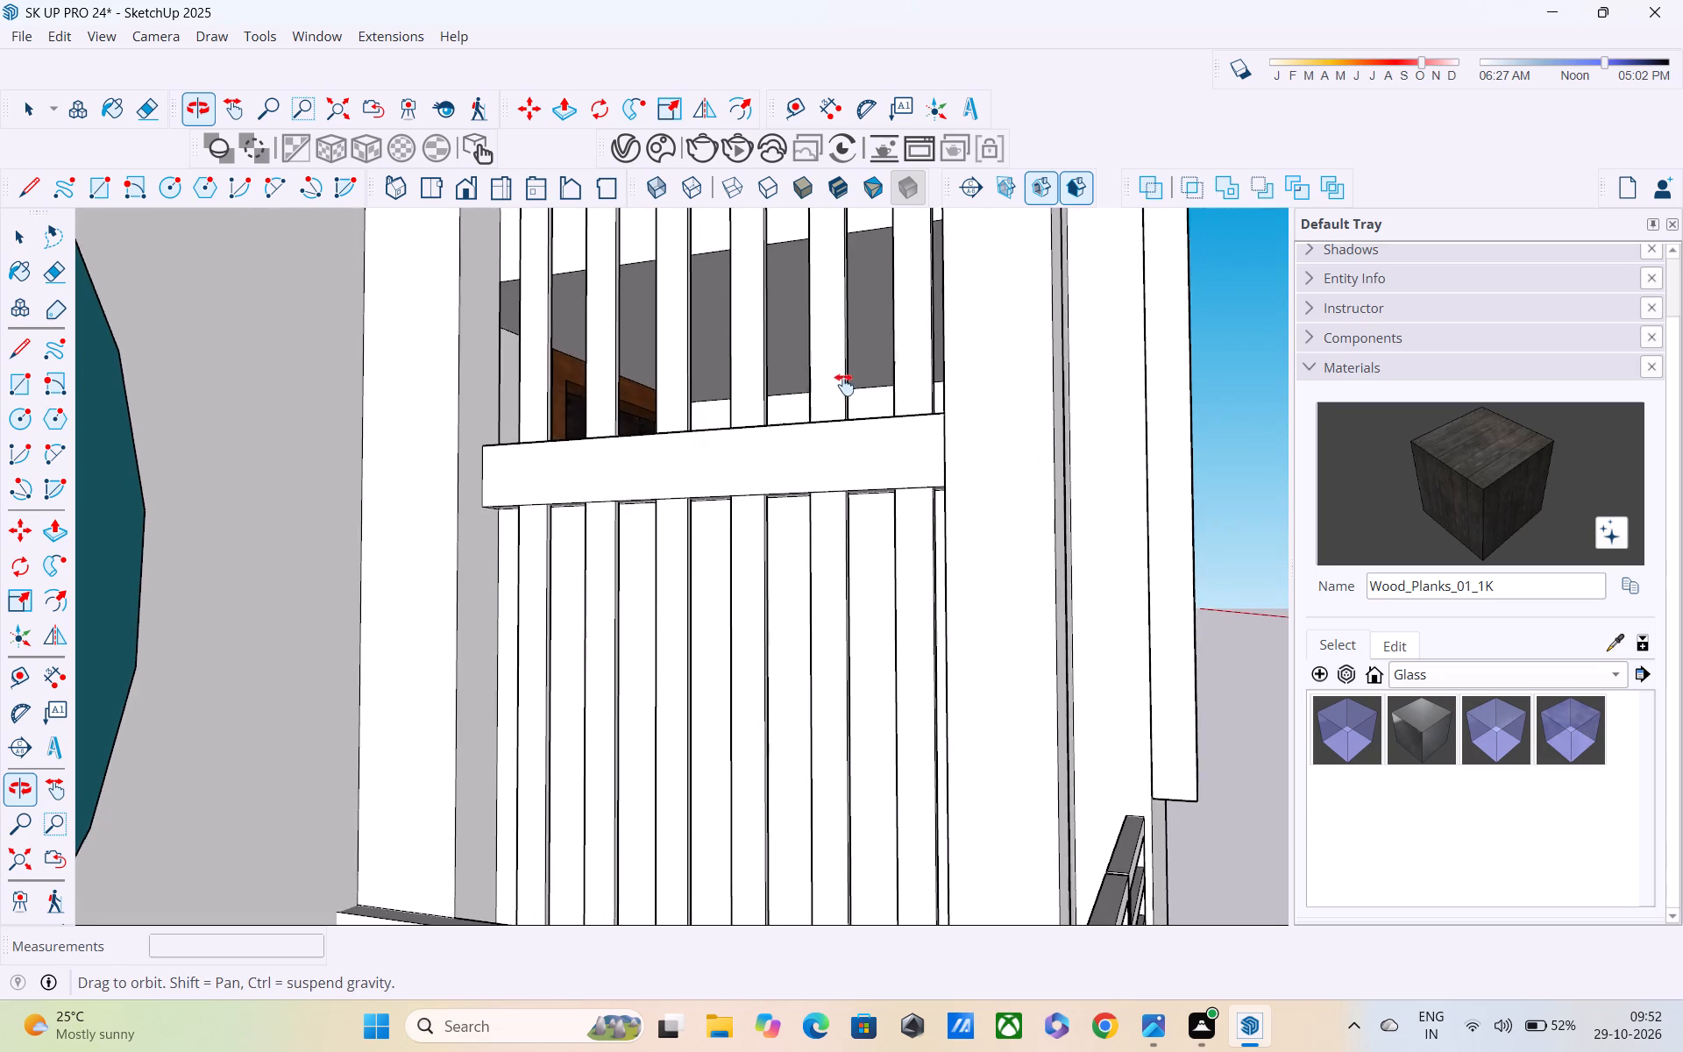
middle_drag(844, 385, 844, 384)
click(865, 635)
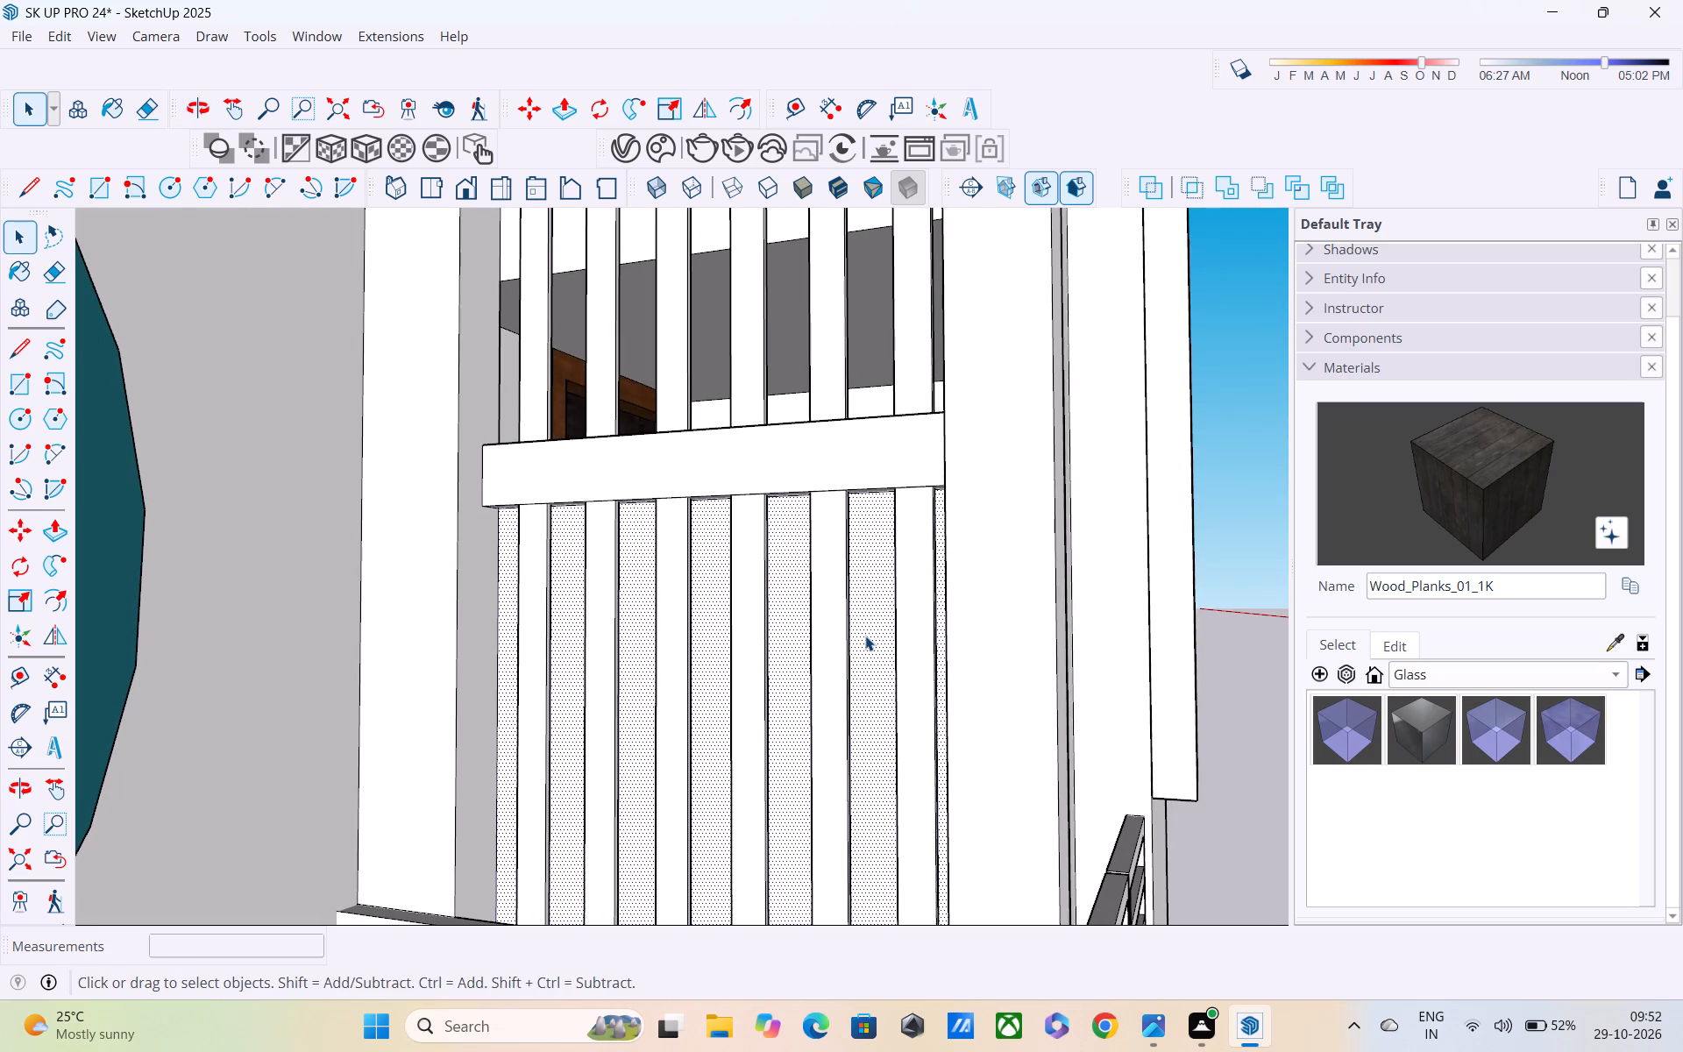
key(Delete)
scroll(865, 636, up, 2)
scroll(865, 636, down, 1)
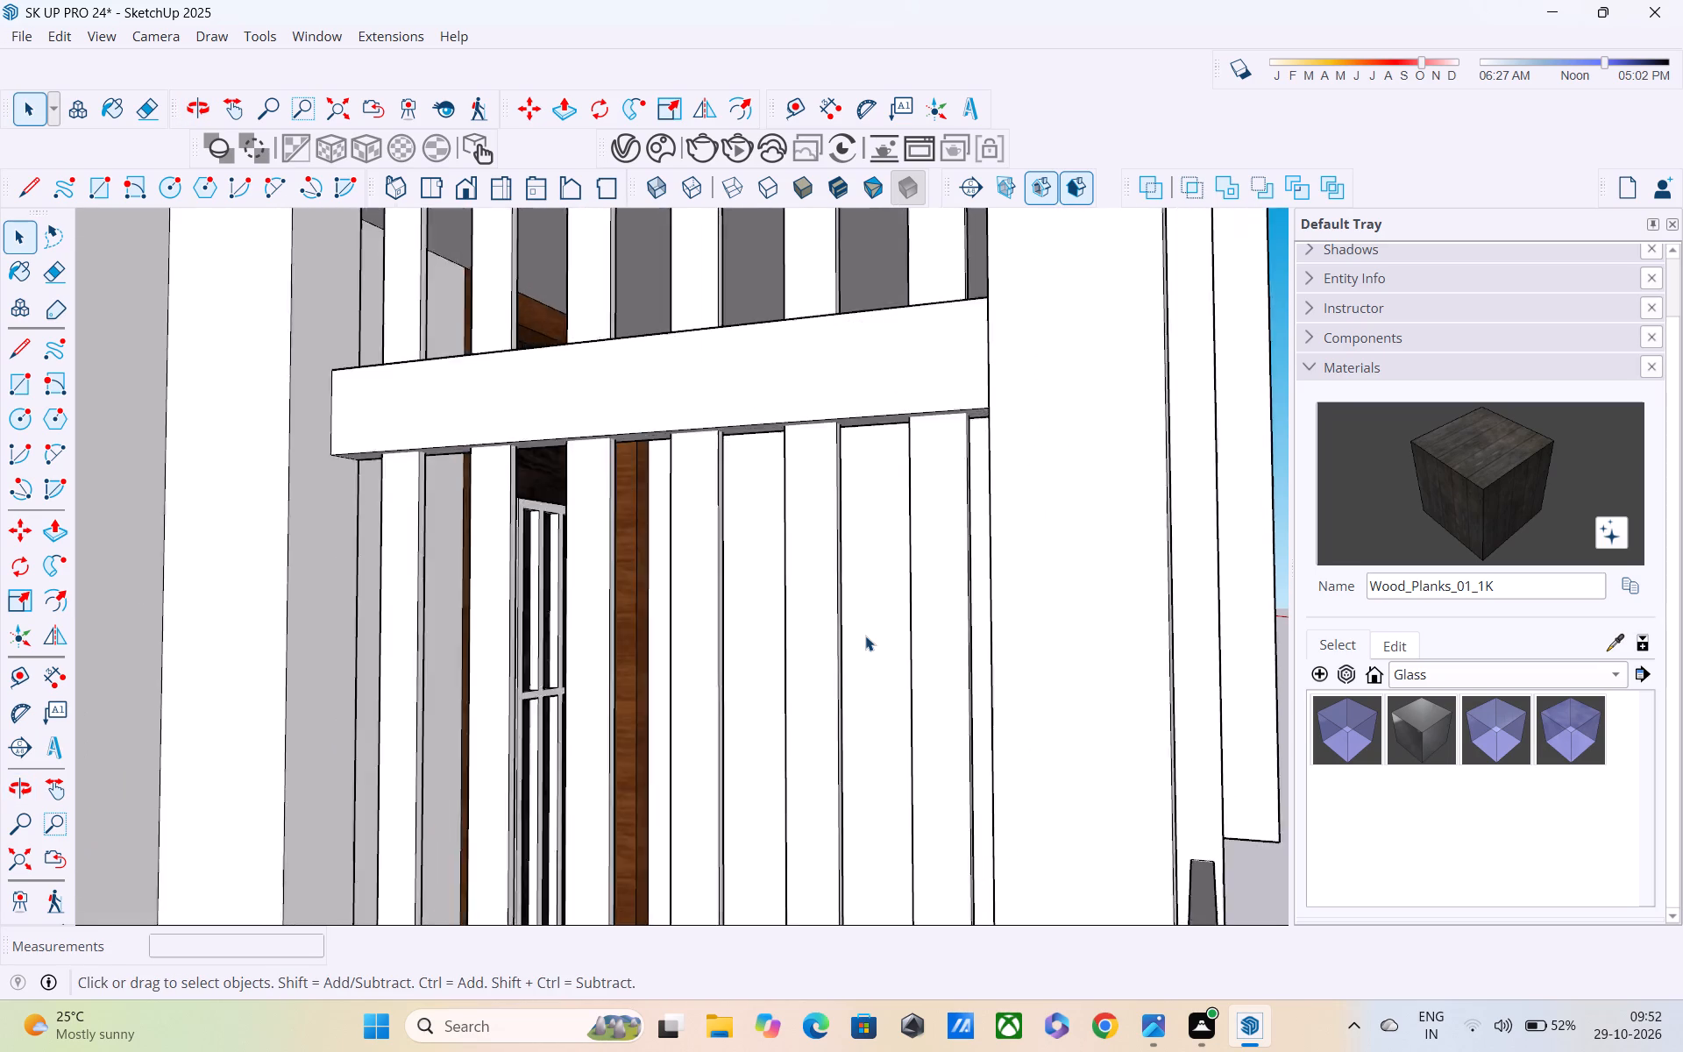
Examine the opened vertical-bar grille together with the entrance door, gate and balcony above from several angles.
middle_drag(865, 636, 579, 659)
scroll(579, 659, down, 3)
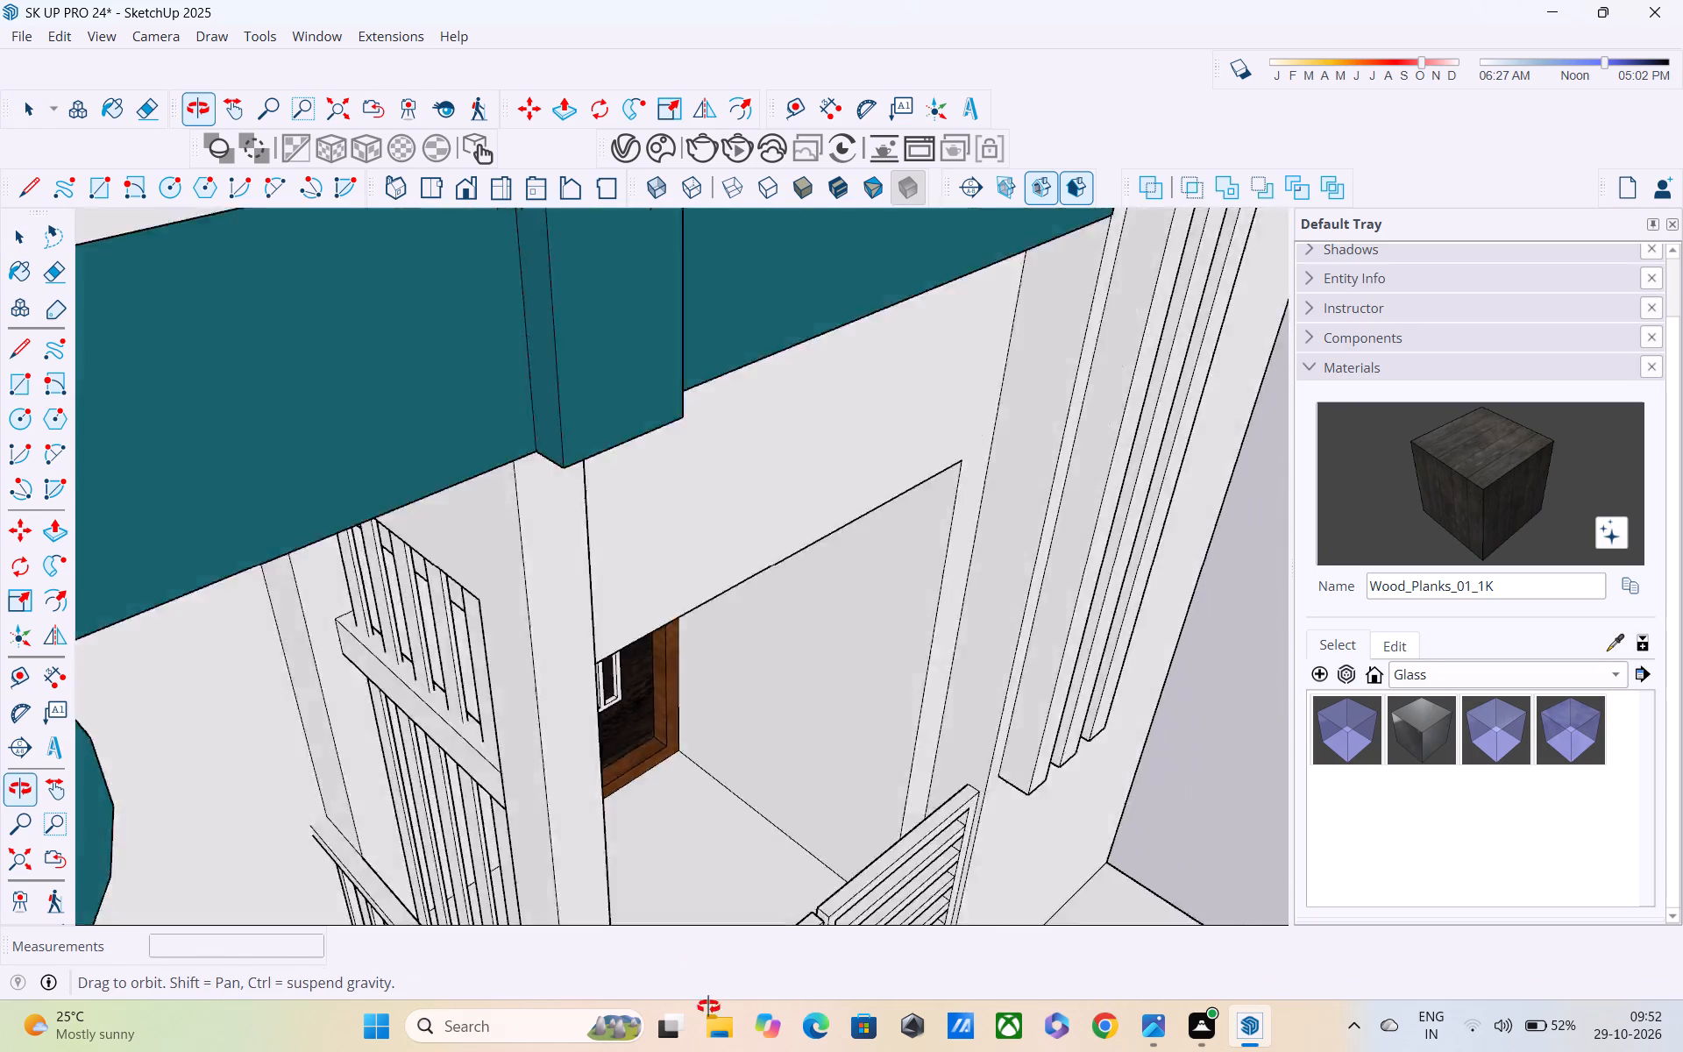
scroll(600, 828, down, 4)
shift+middle_drag(602, 828, 733, 1051)
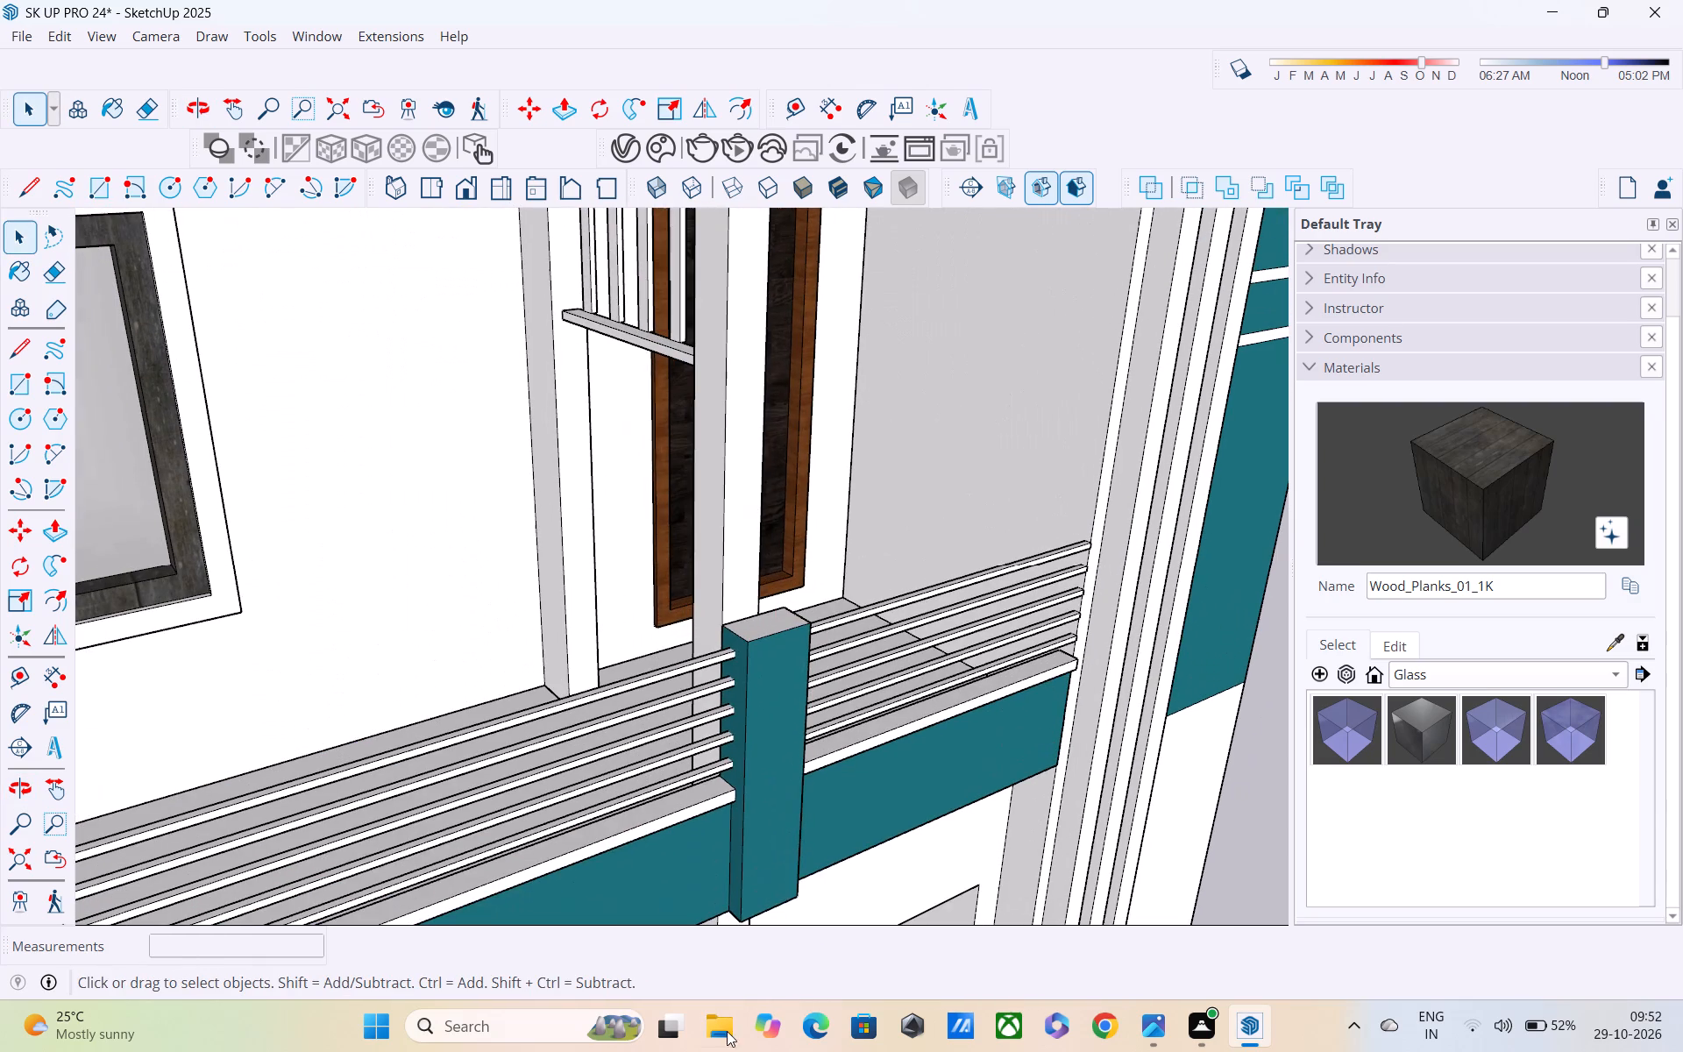
middle_drag(700, 1013, 614, 825)
shift+middle_drag(717, 896, 618, 377)
middle_drag(636, 613, 619, 427)
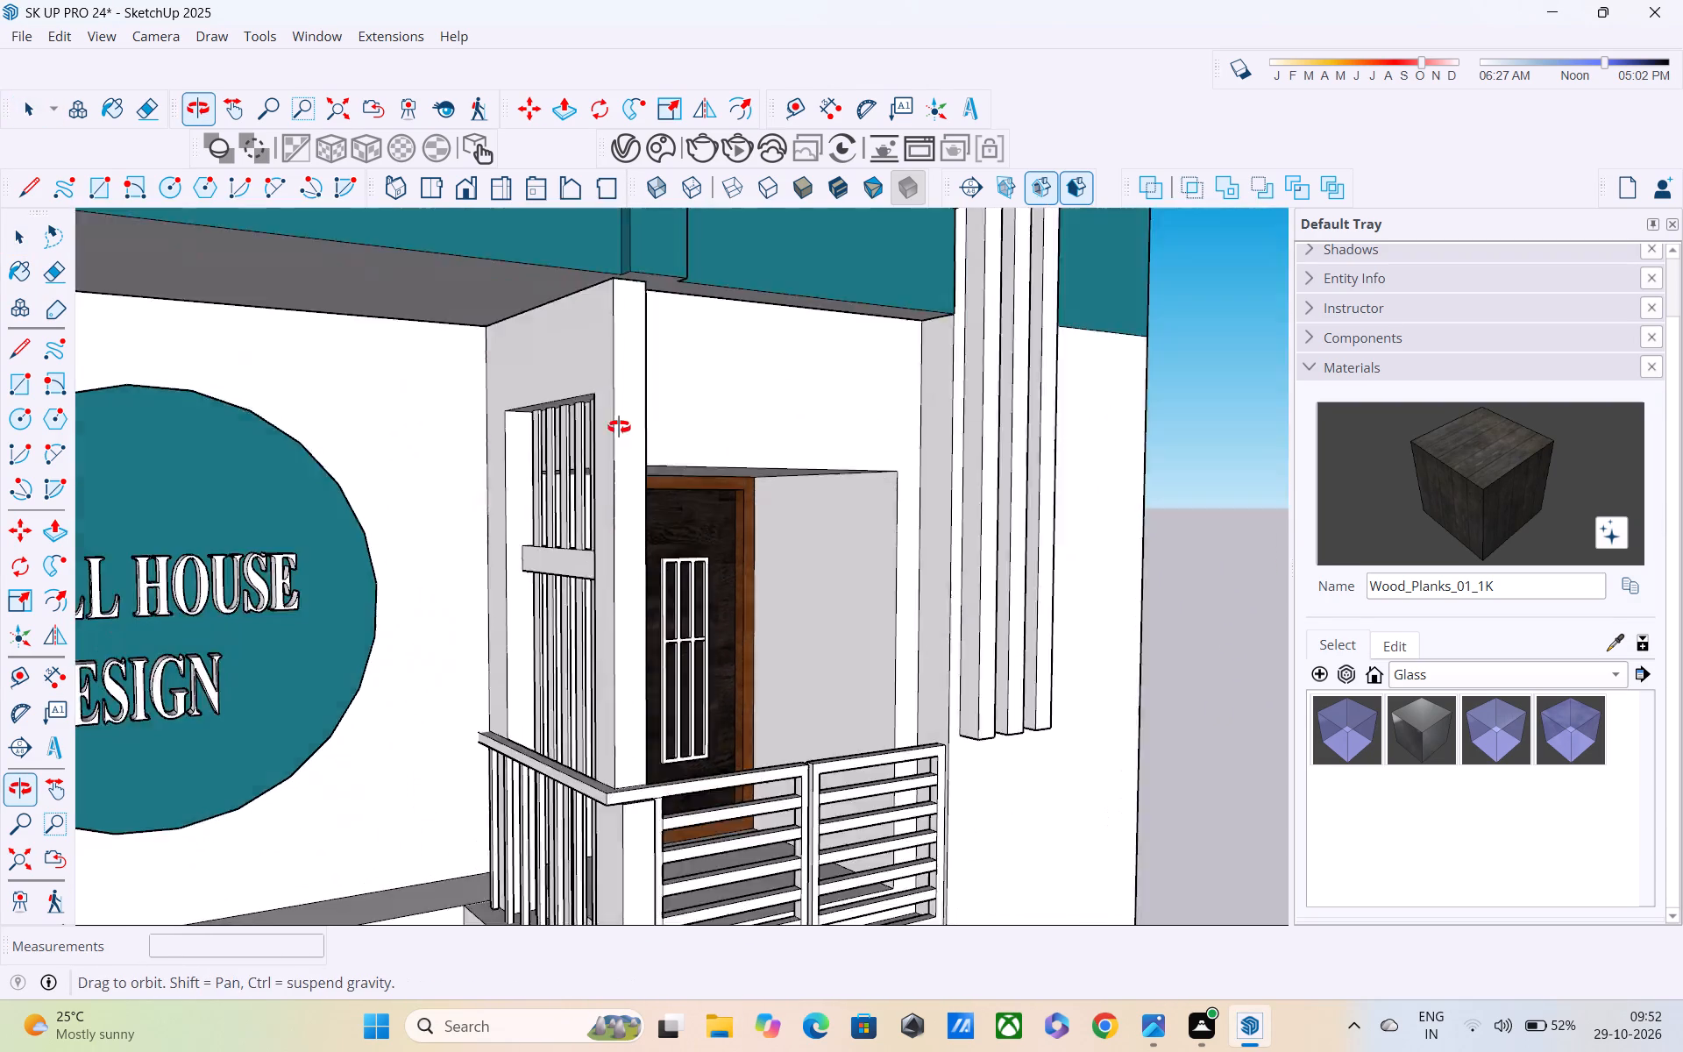
middle_drag(619, 427, 777, 265)
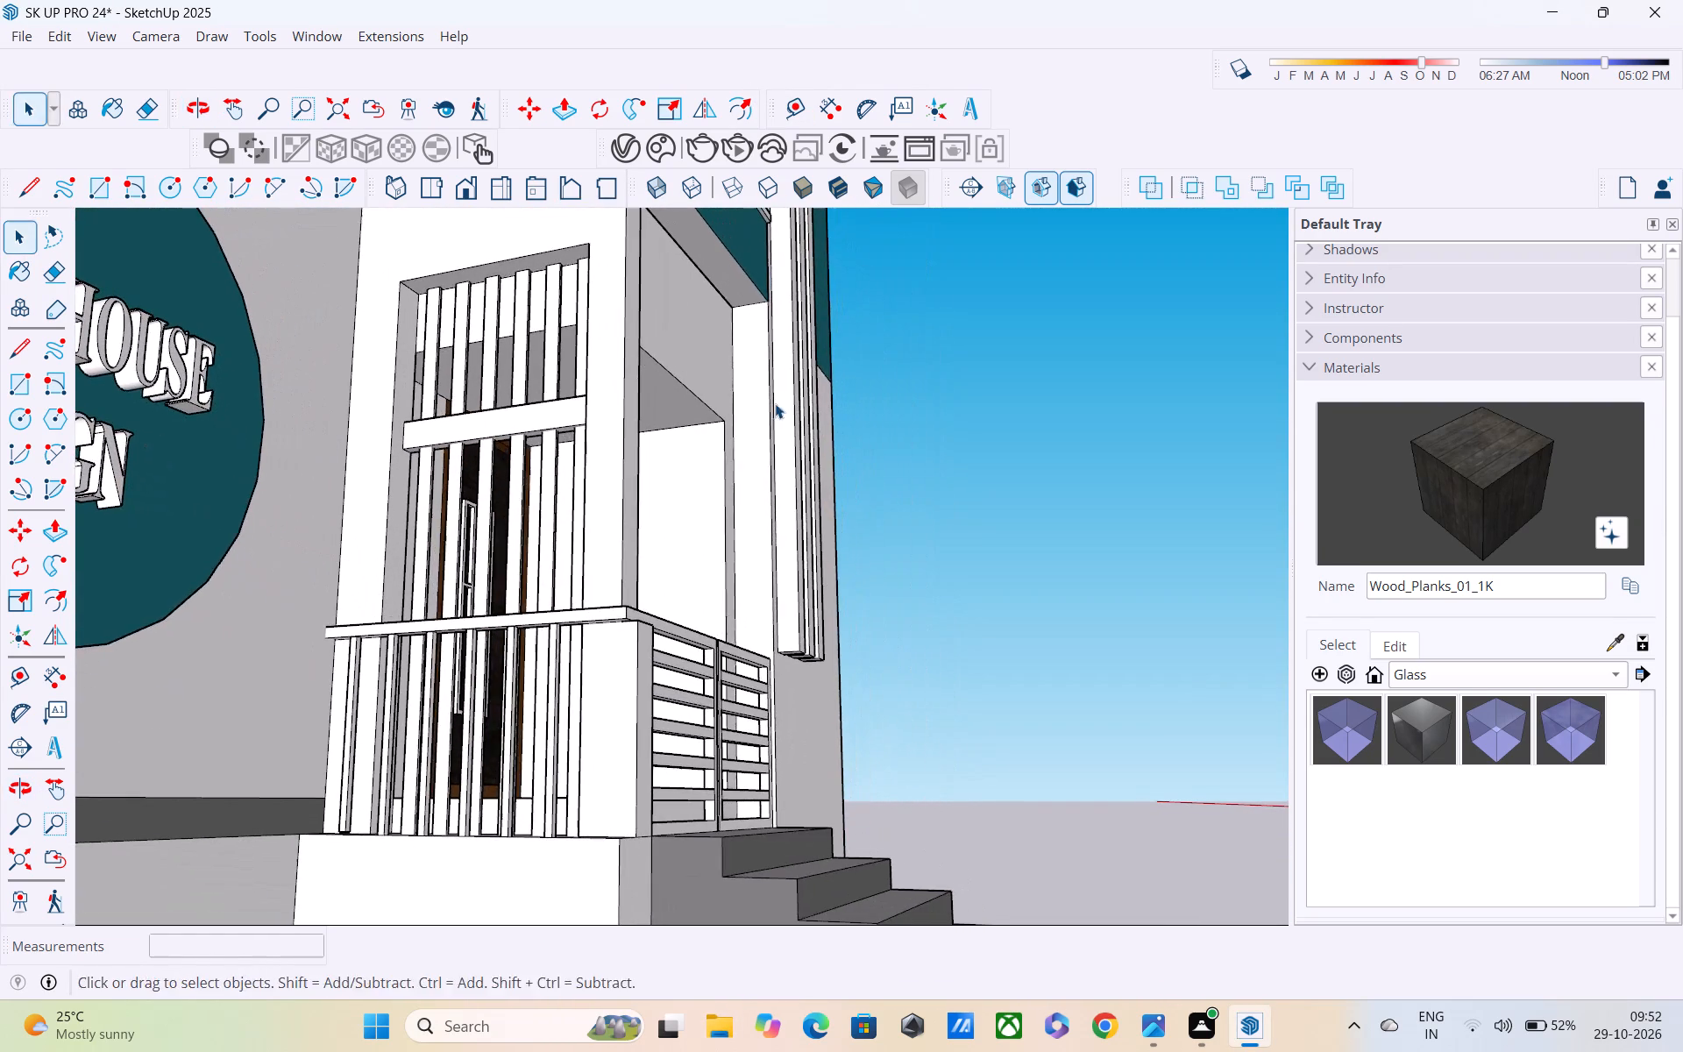
middle_drag(777, 437, 797, 501)
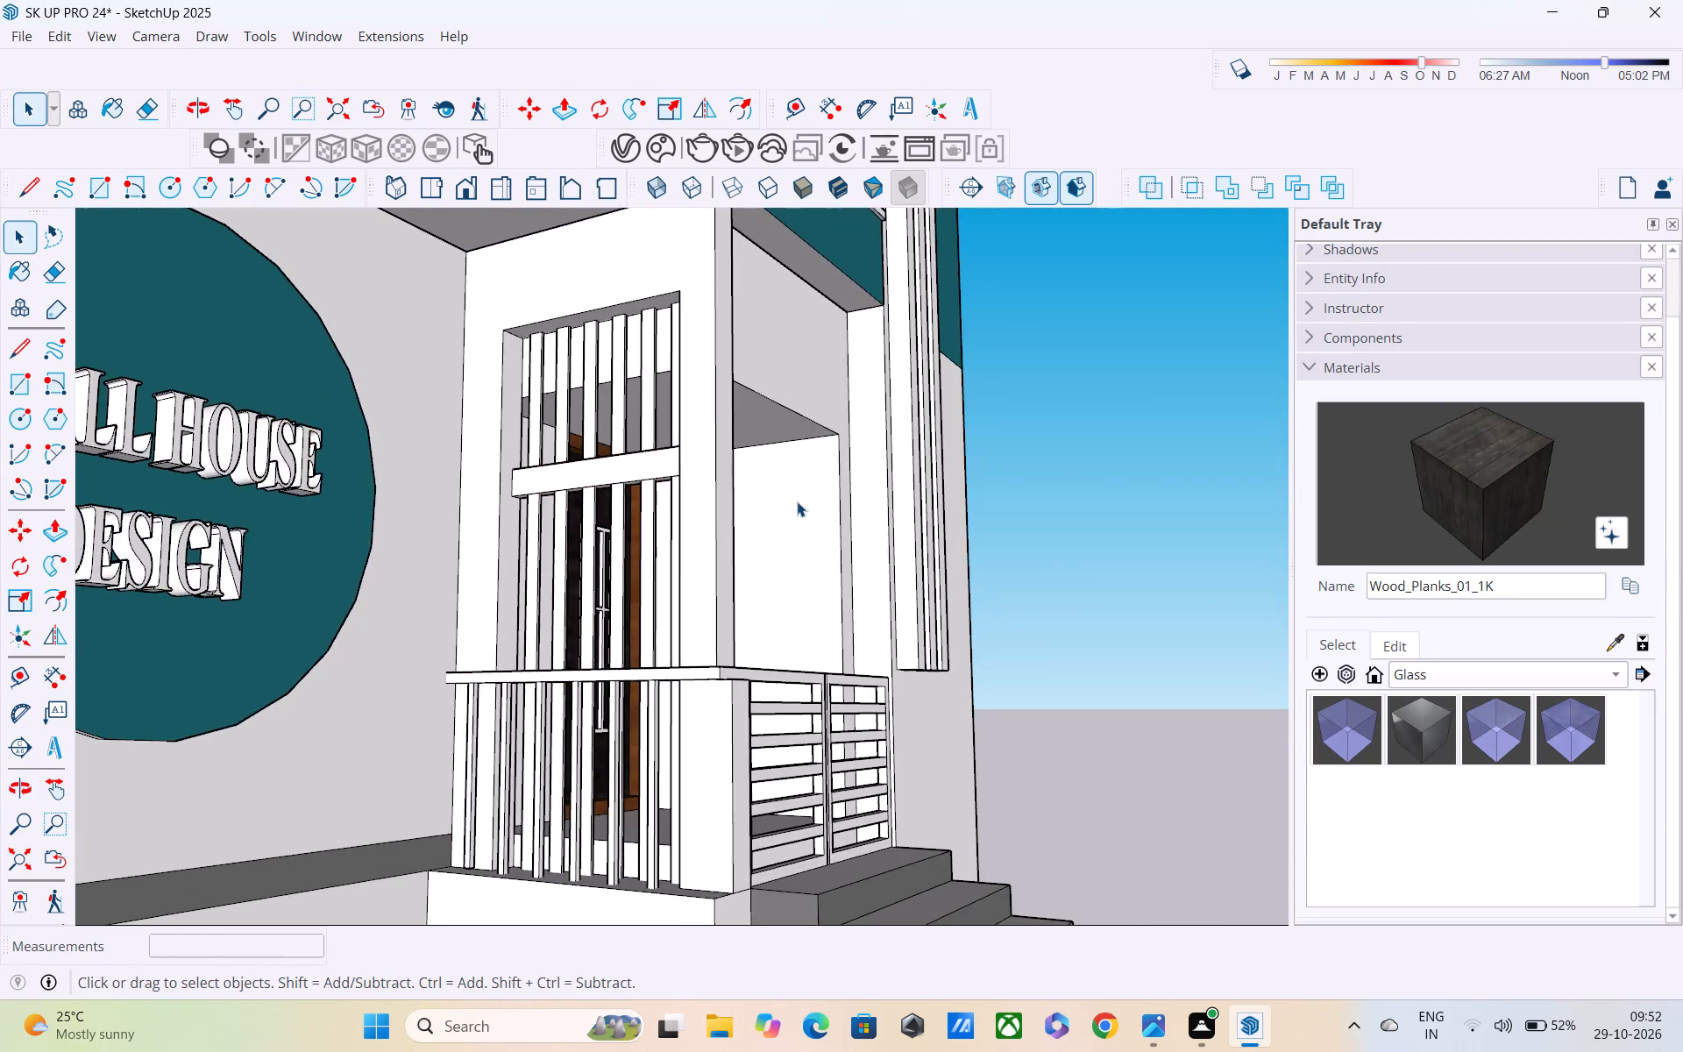
scroll(797, 501, down, 4)
Apply the Wood_Veneer_15_1K wood material to the frame and top rail of the entrance gate leaf beside the pillar.
click(1450, 669)
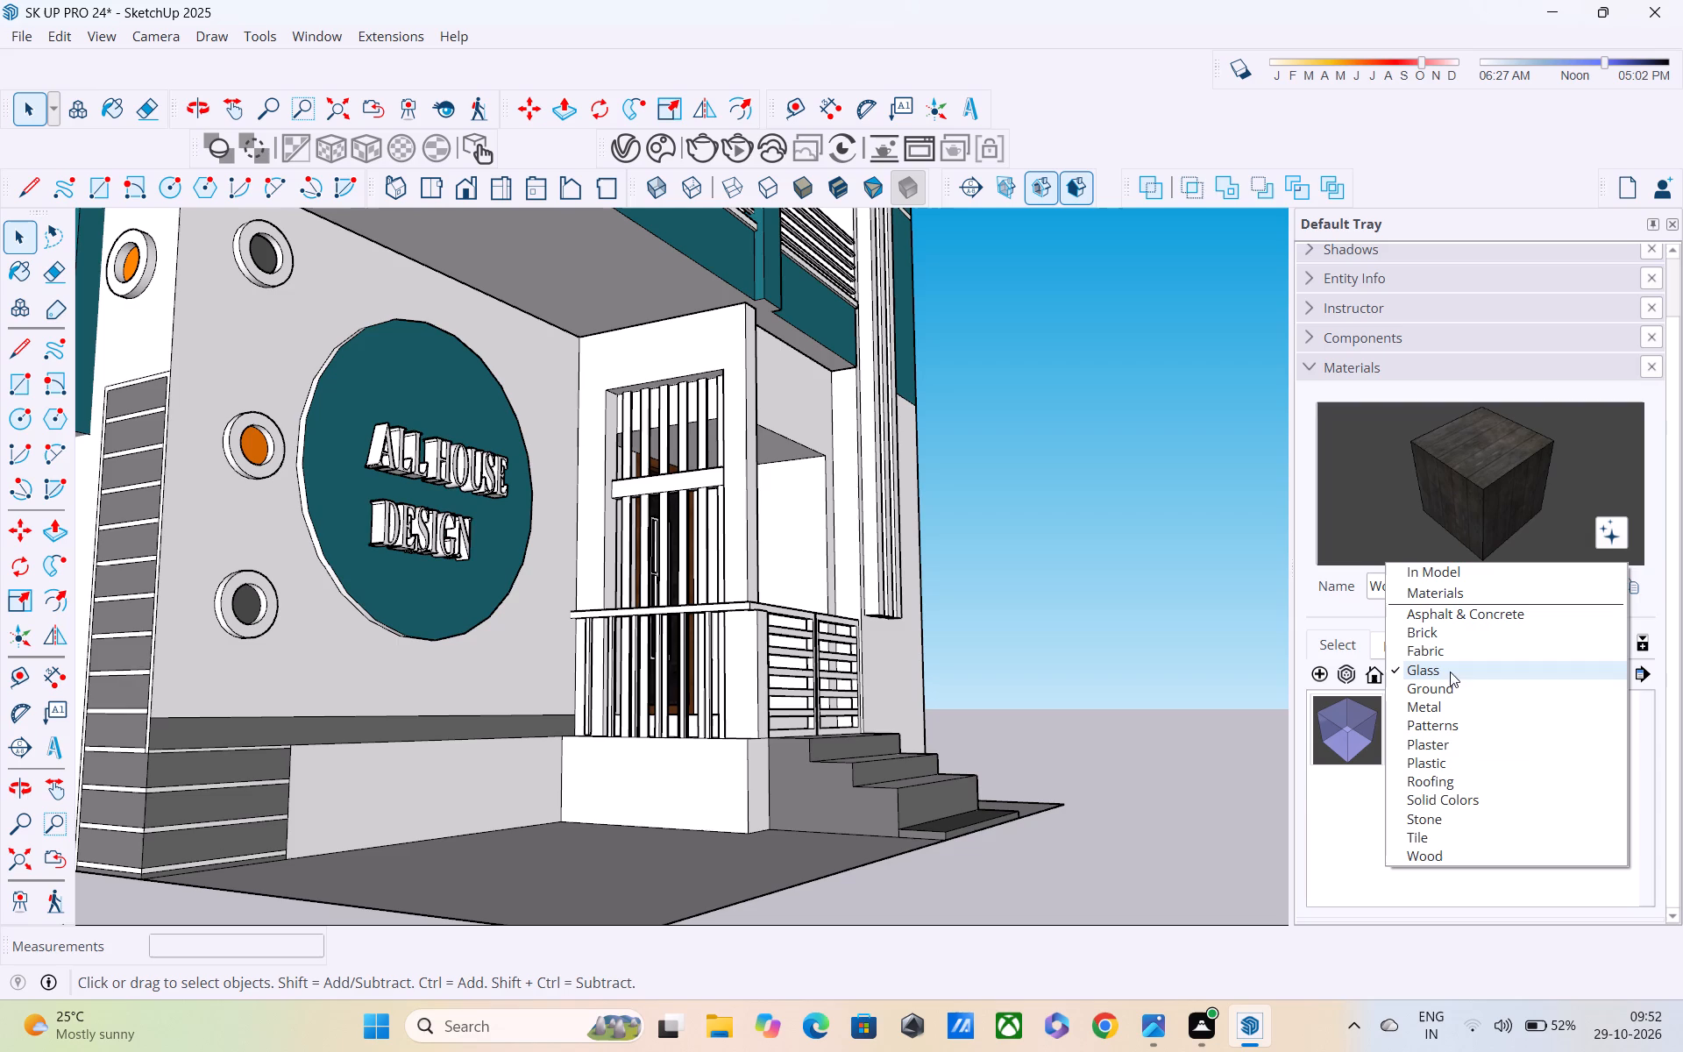
click(1431, 858)
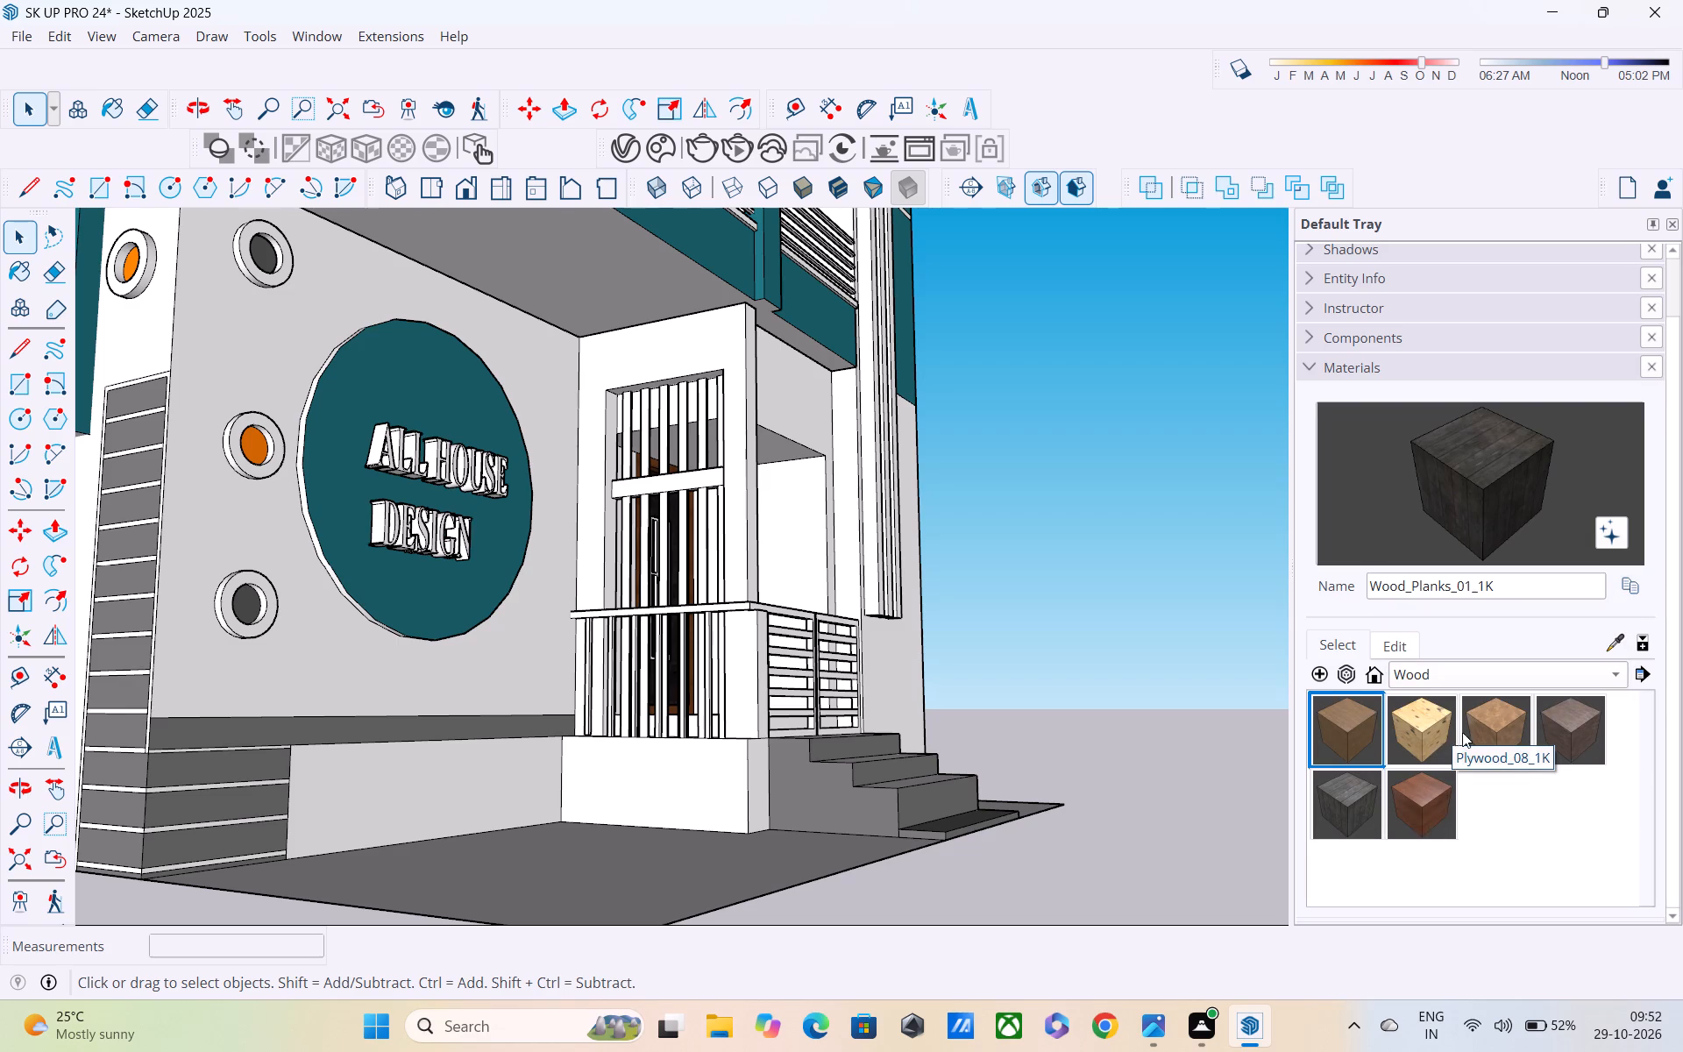
click(1417, 801)
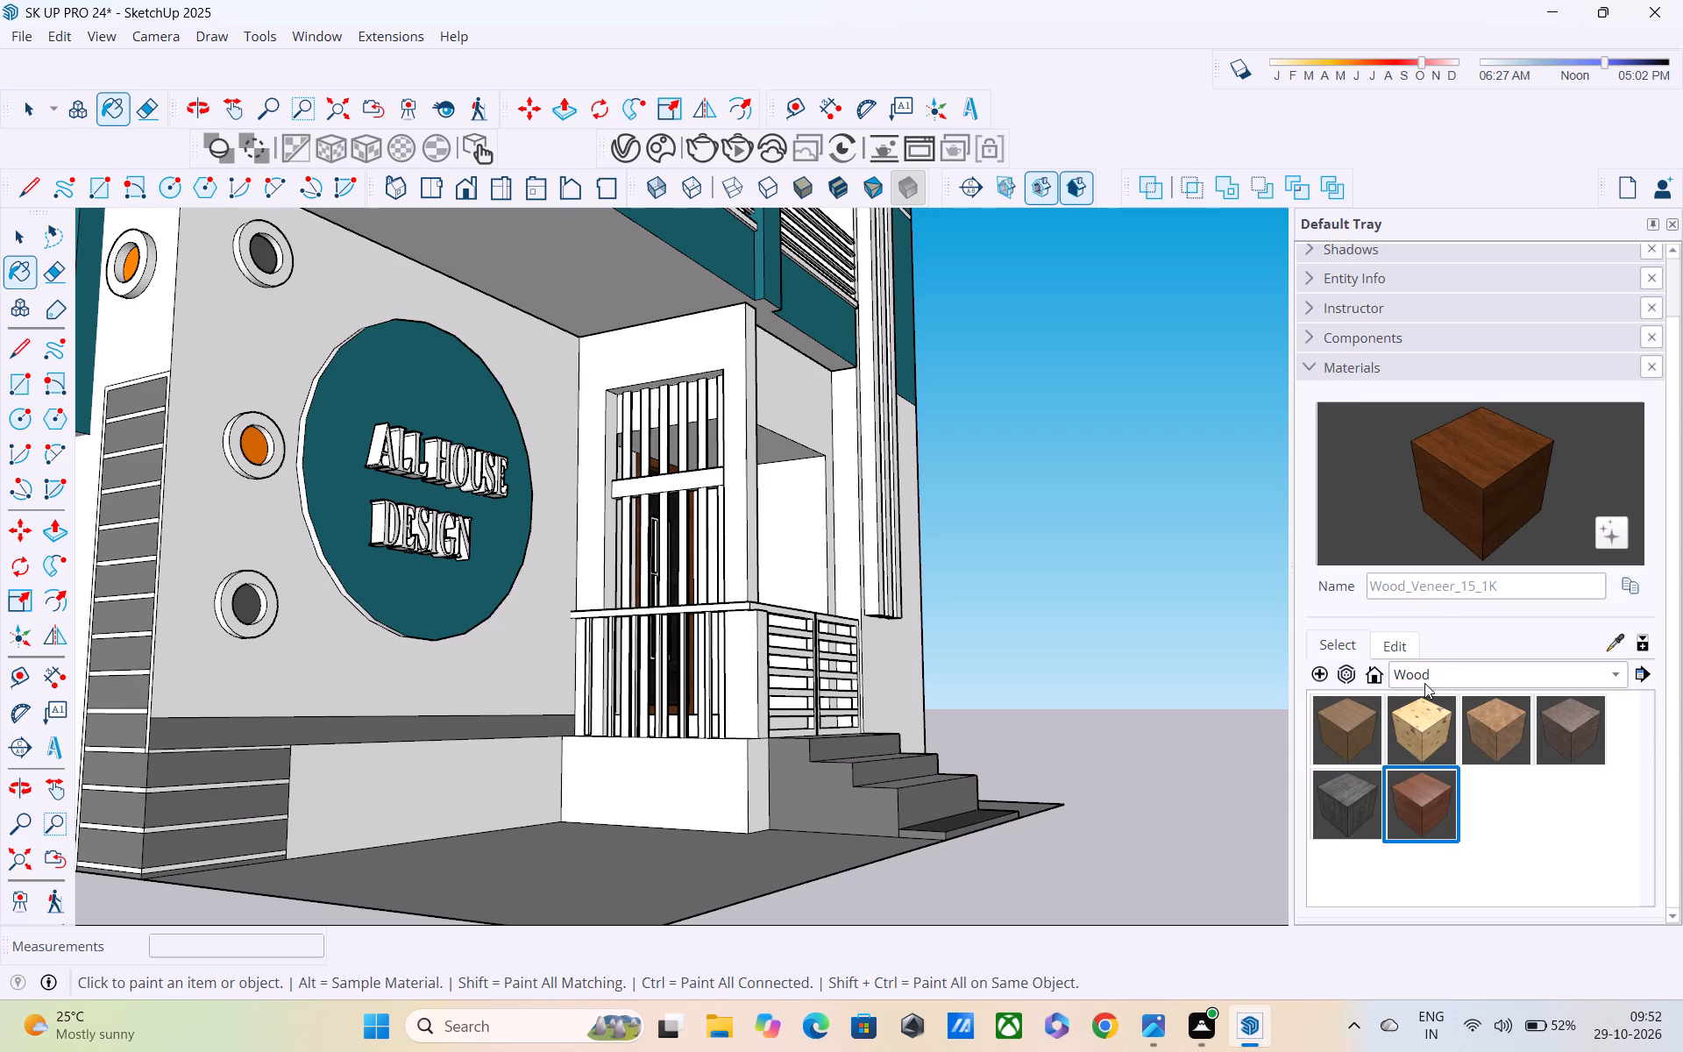
click(1394, 643)
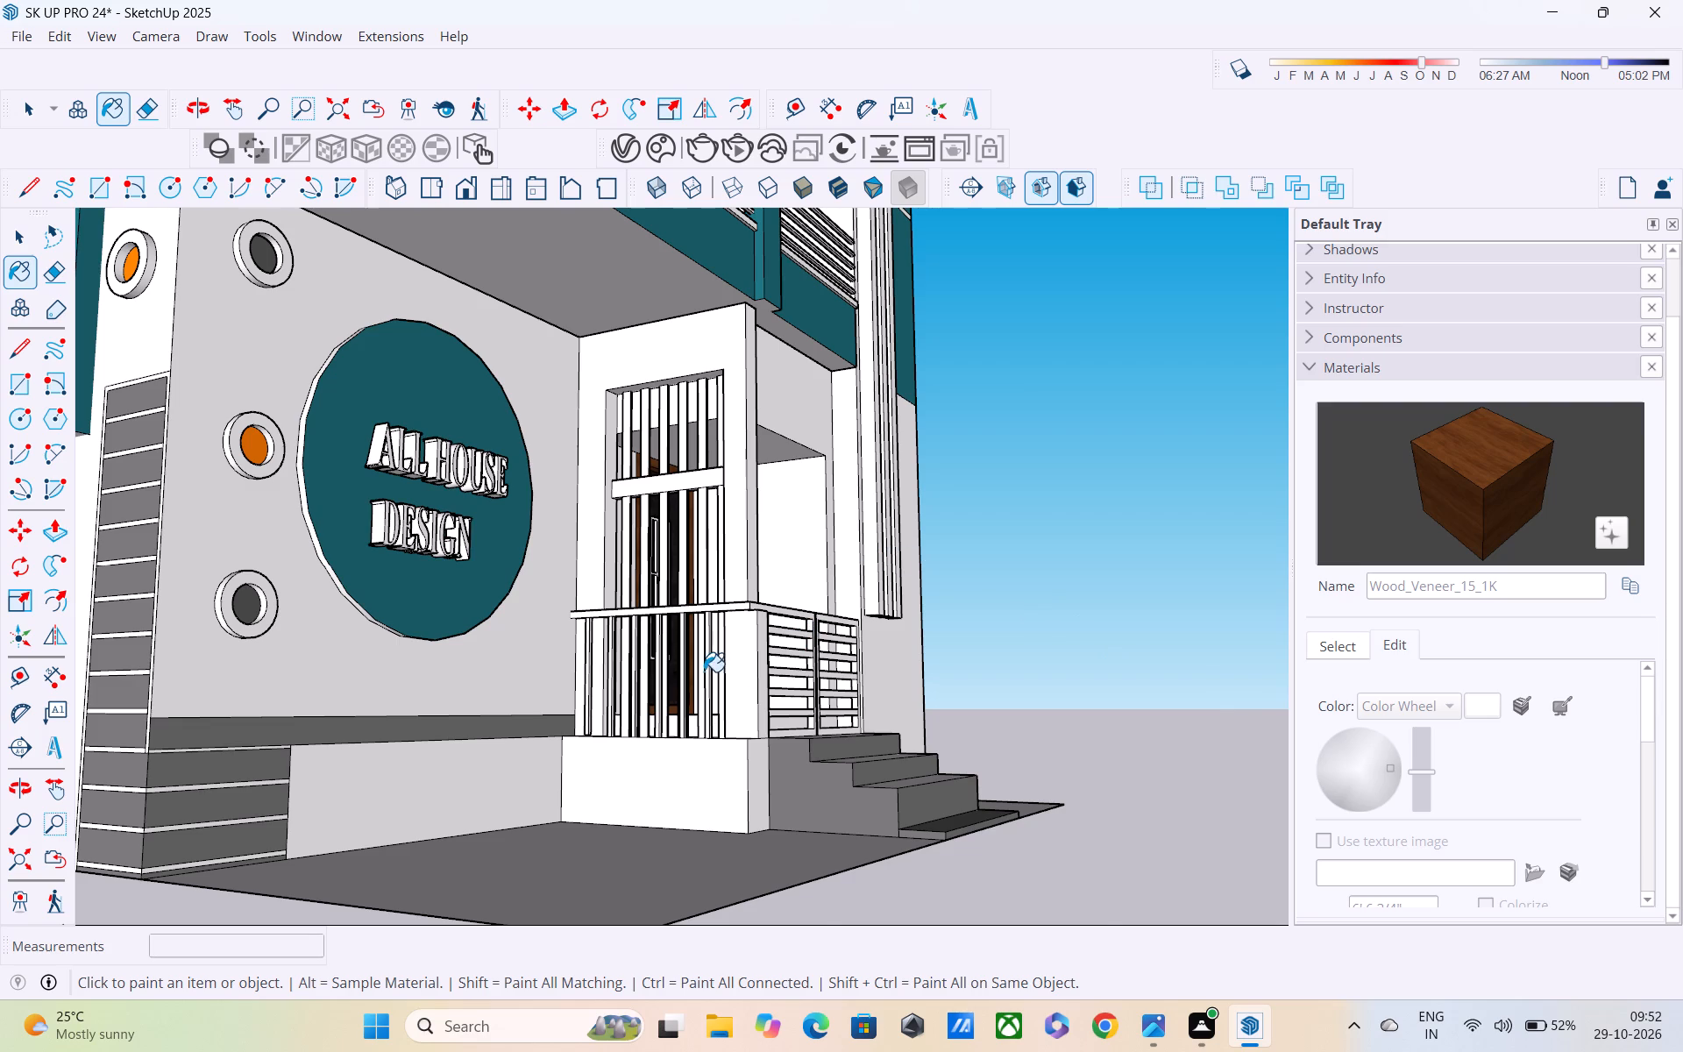
scroll(731, 676, up, 4)
middle_drag(930, 642, 770, 657)
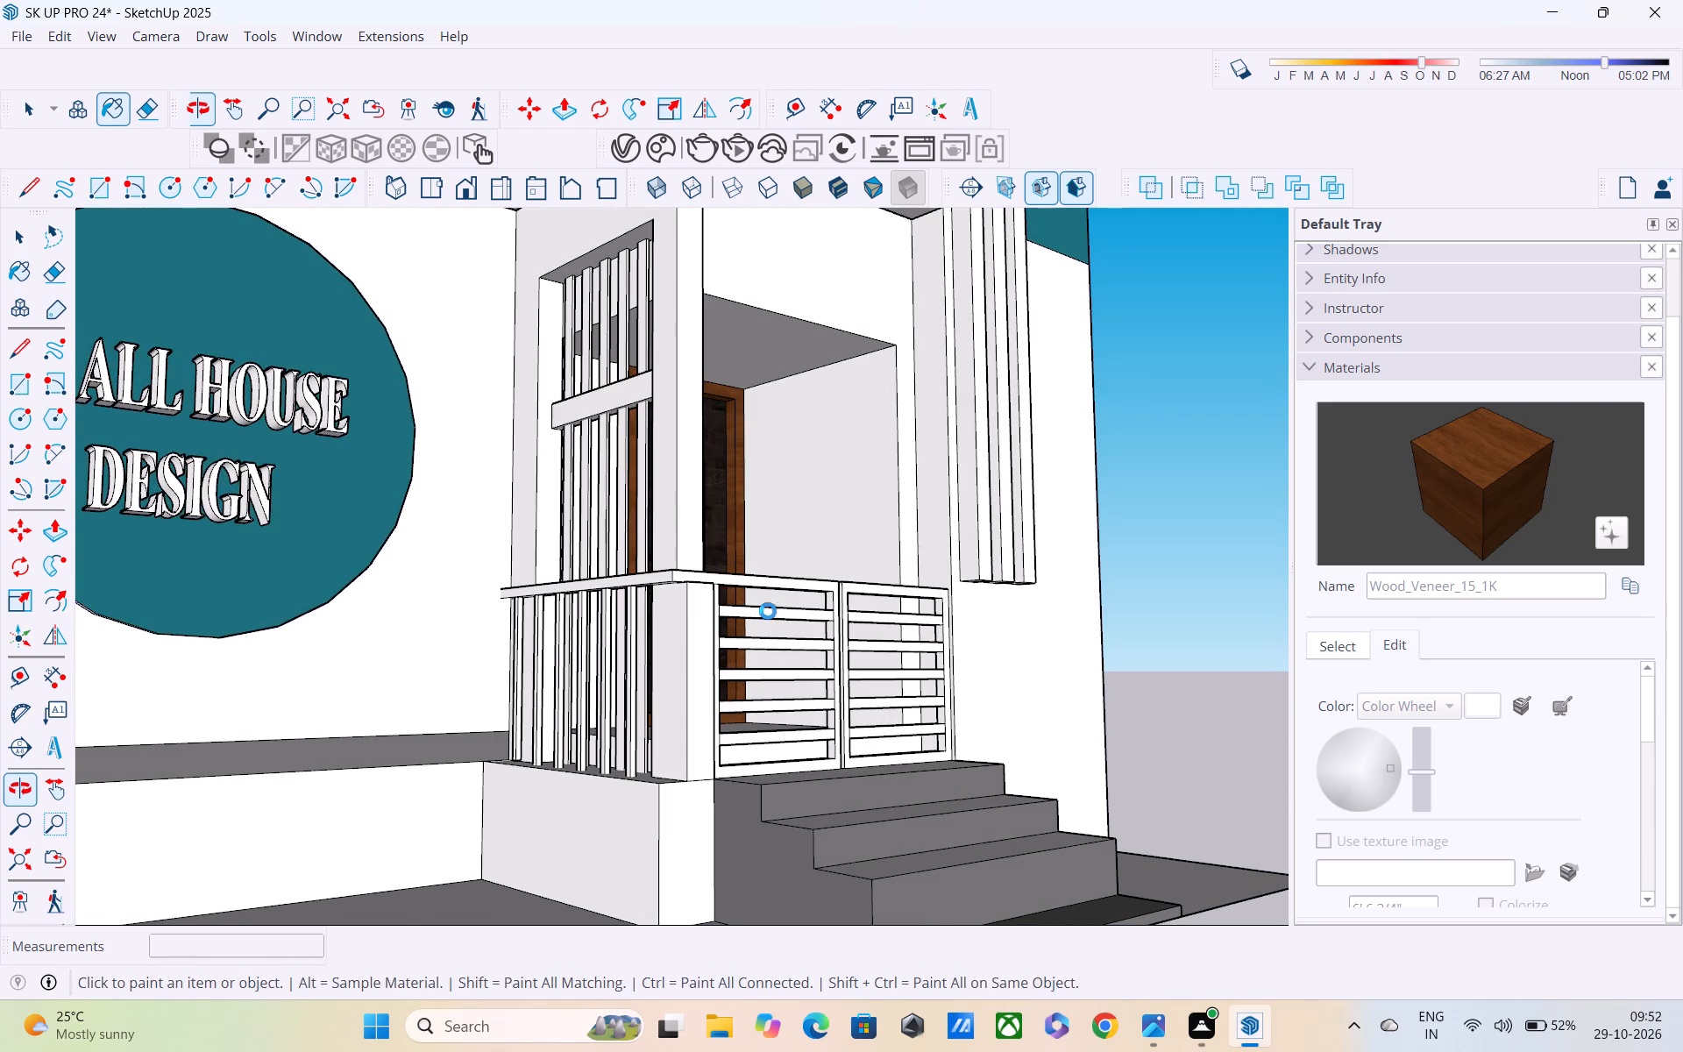
scroll(763, 598, up, 3)
click(749, 579)
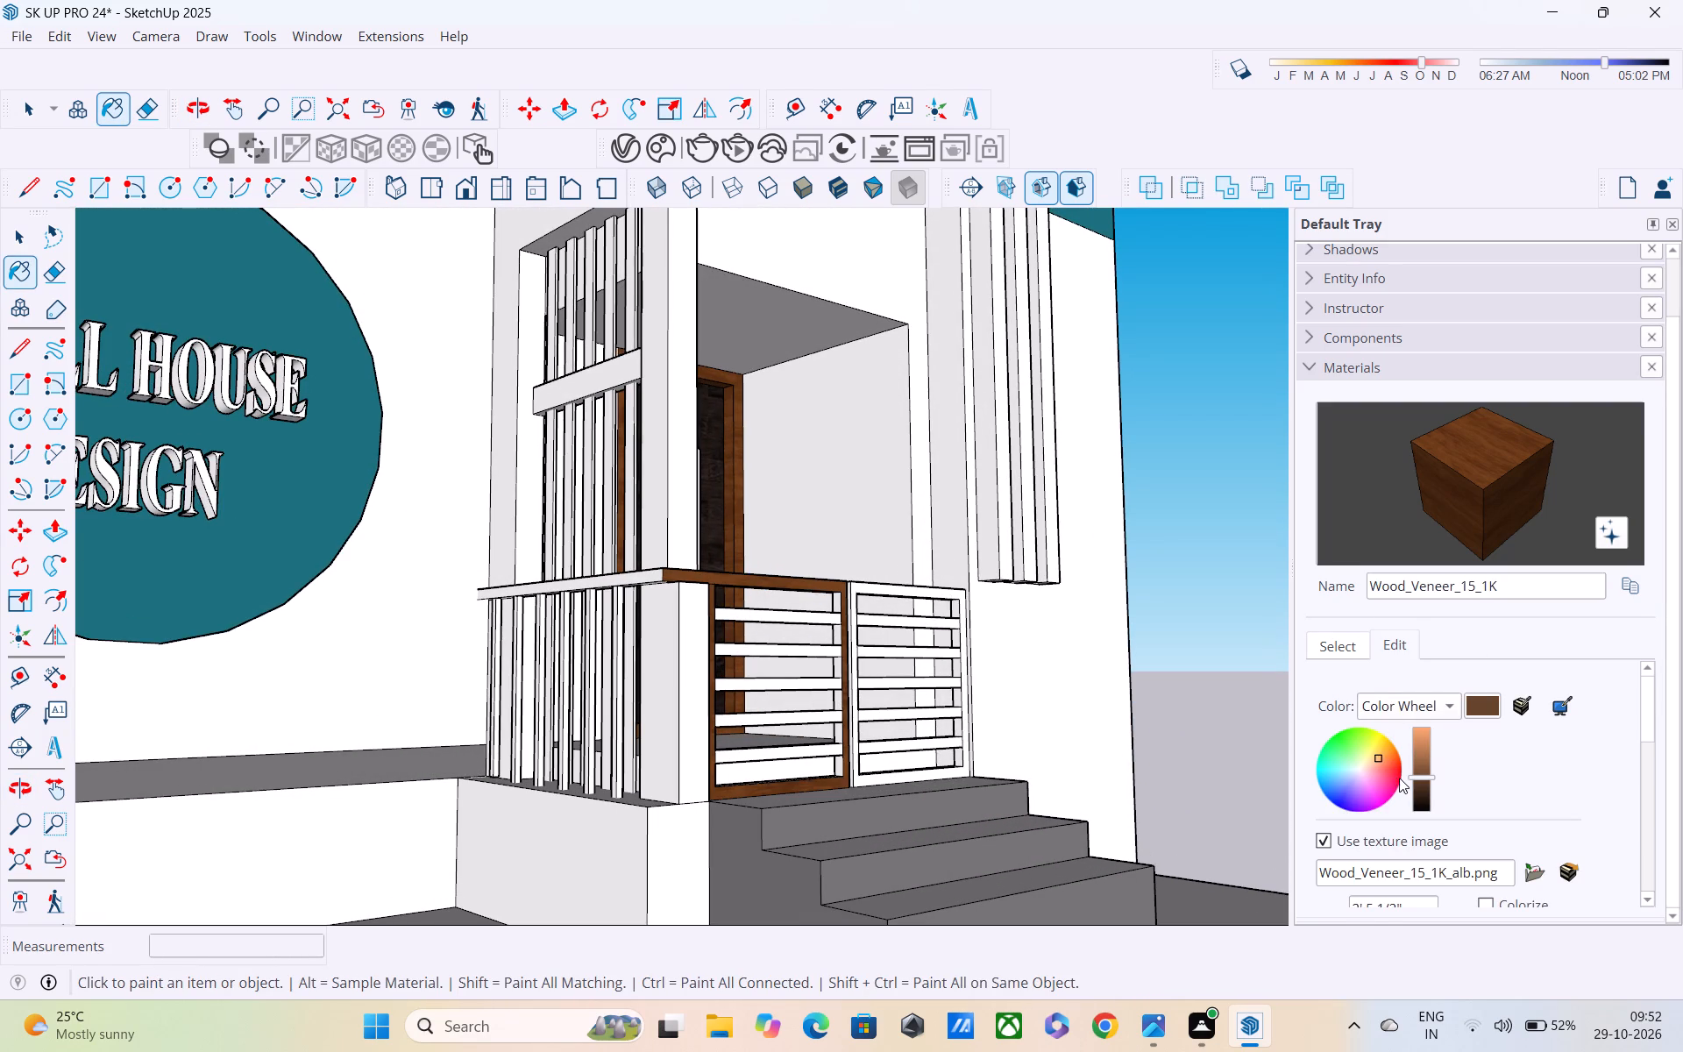
Lighten the colour of the Wood_Veneer_15_1K material.
drag(1415, 775, 1414, 758)
Paint the frame and five horizontal slats of the gate leaf farther from the pillar with Wood_Veneer_15_1K.
middle_drag(1175, 636, 913, 642)
scroll(861, 609, up, 3)
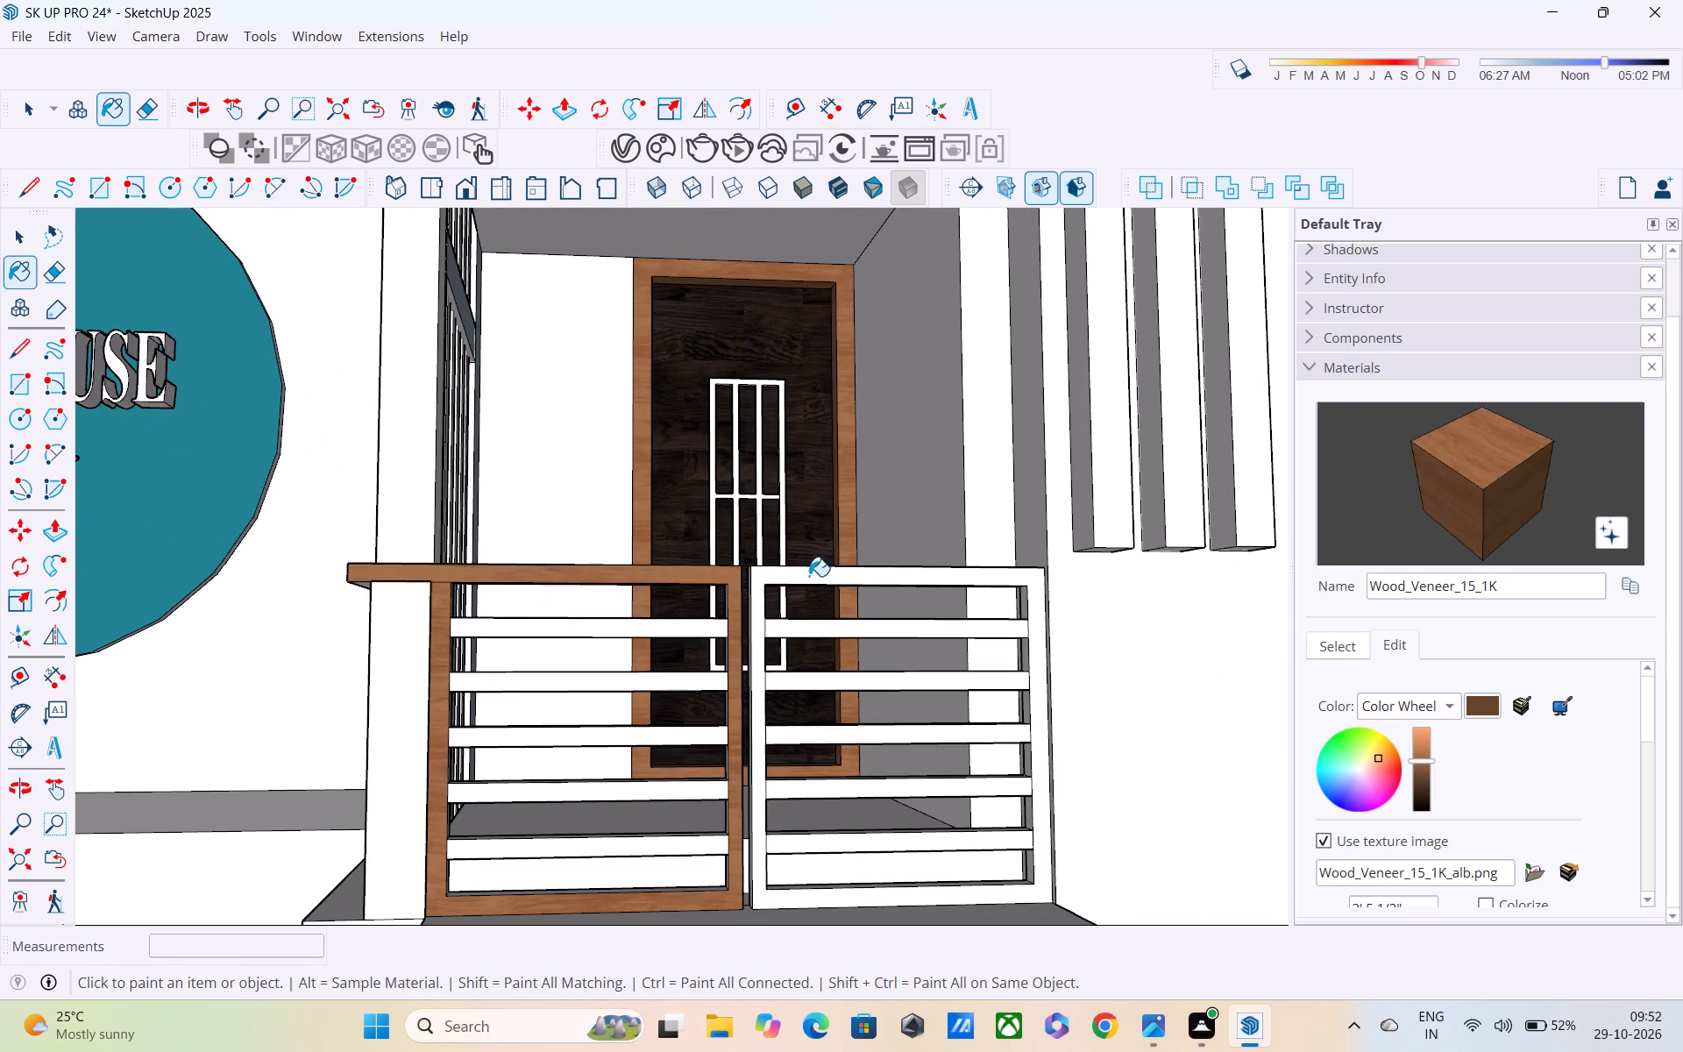
click(805, 570)
click(814, 635)
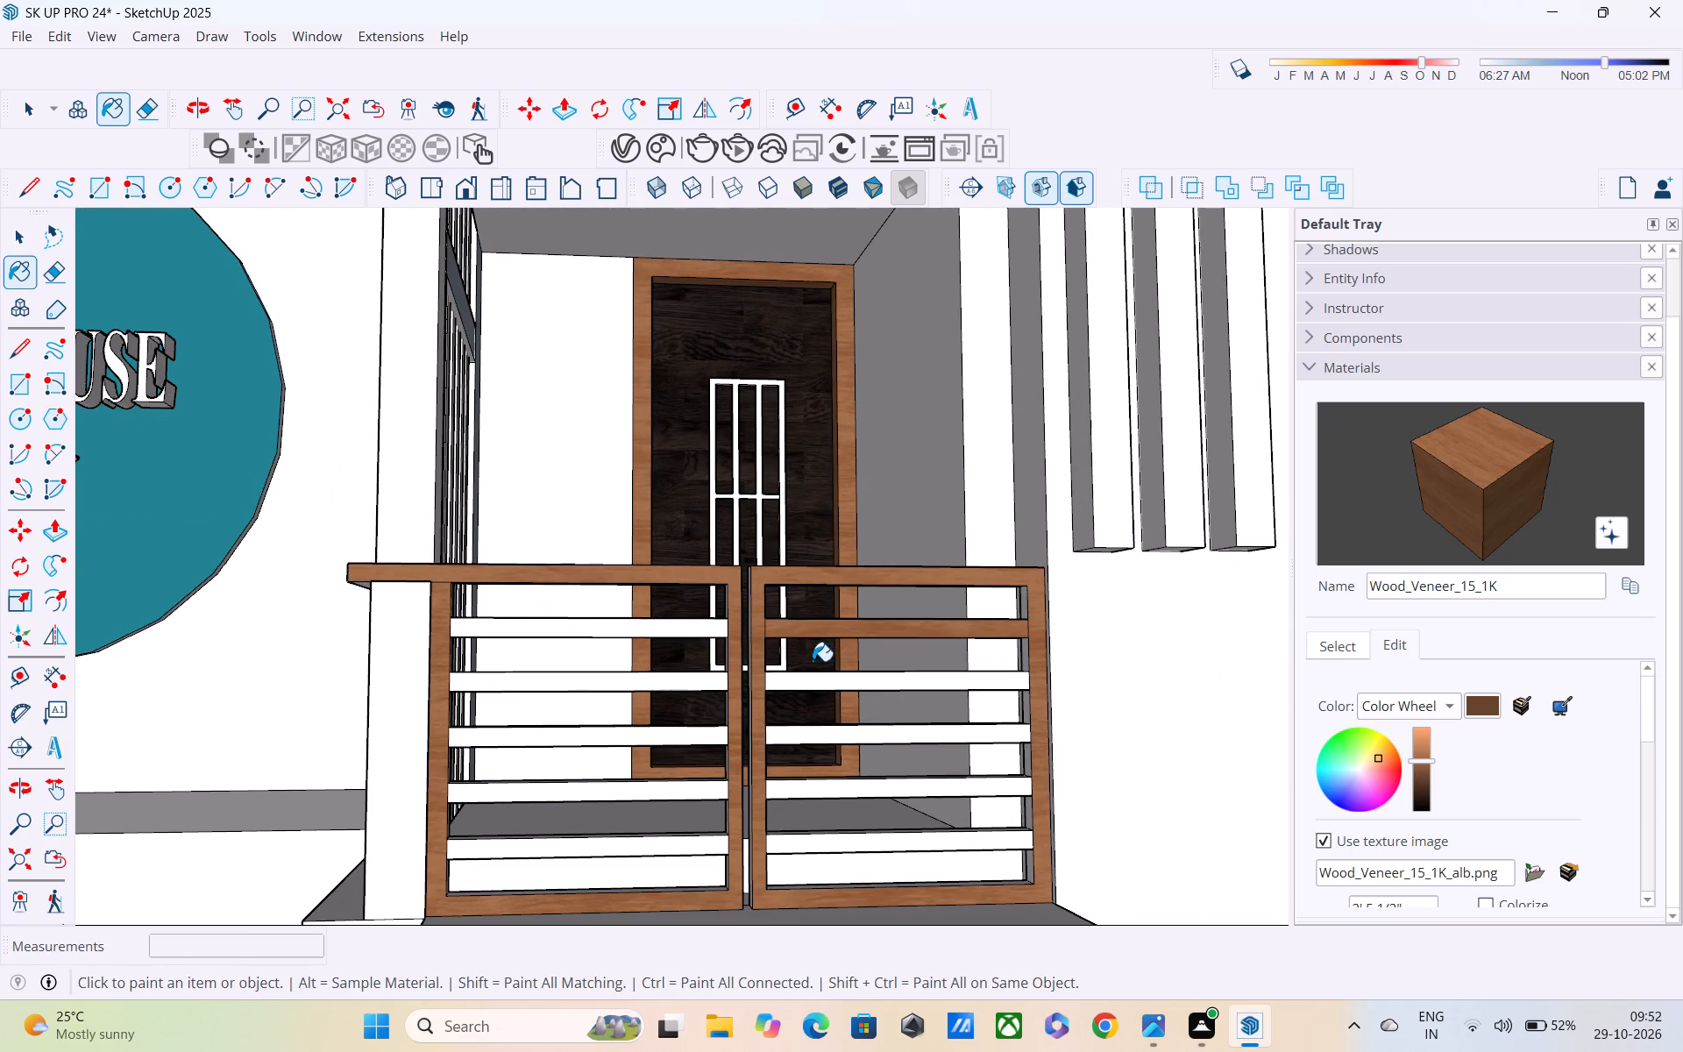
click(811, 682)
click(816, 734)
click(834, 785)
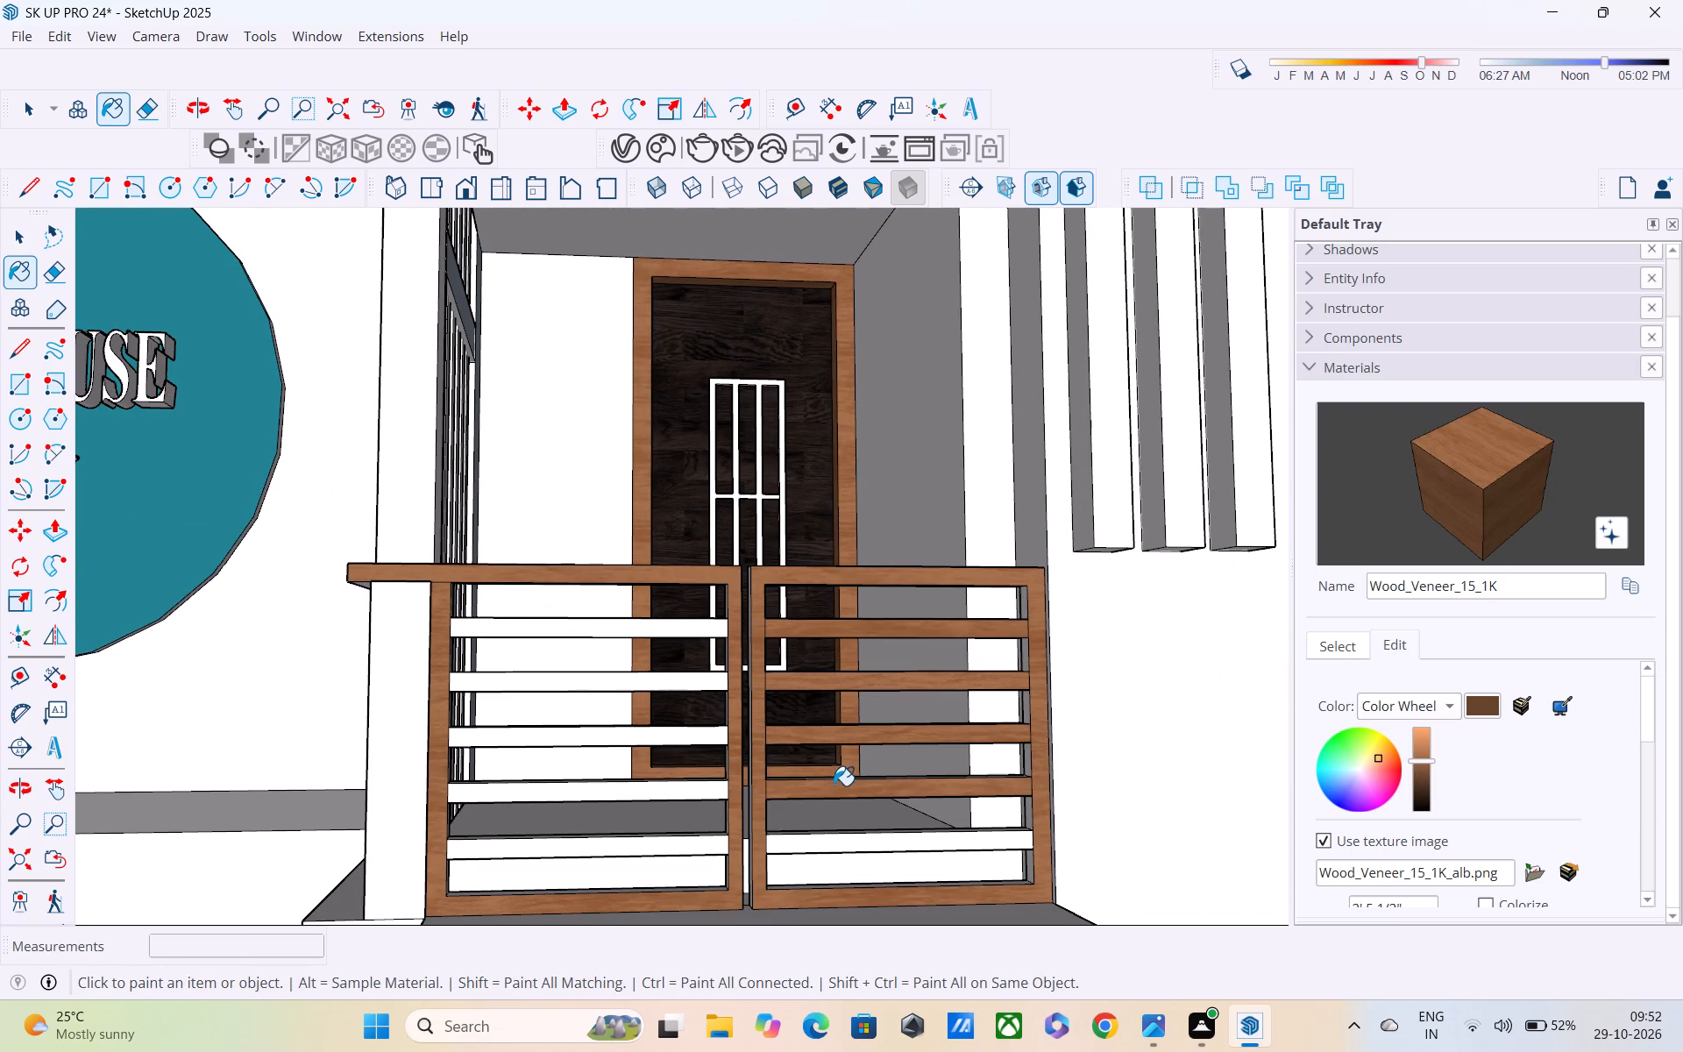
click(842, 838)
Paint the five horizontal slats of the gate leaf beside the pillar with Wood_Veneer_15_1K.
click(716, 784)
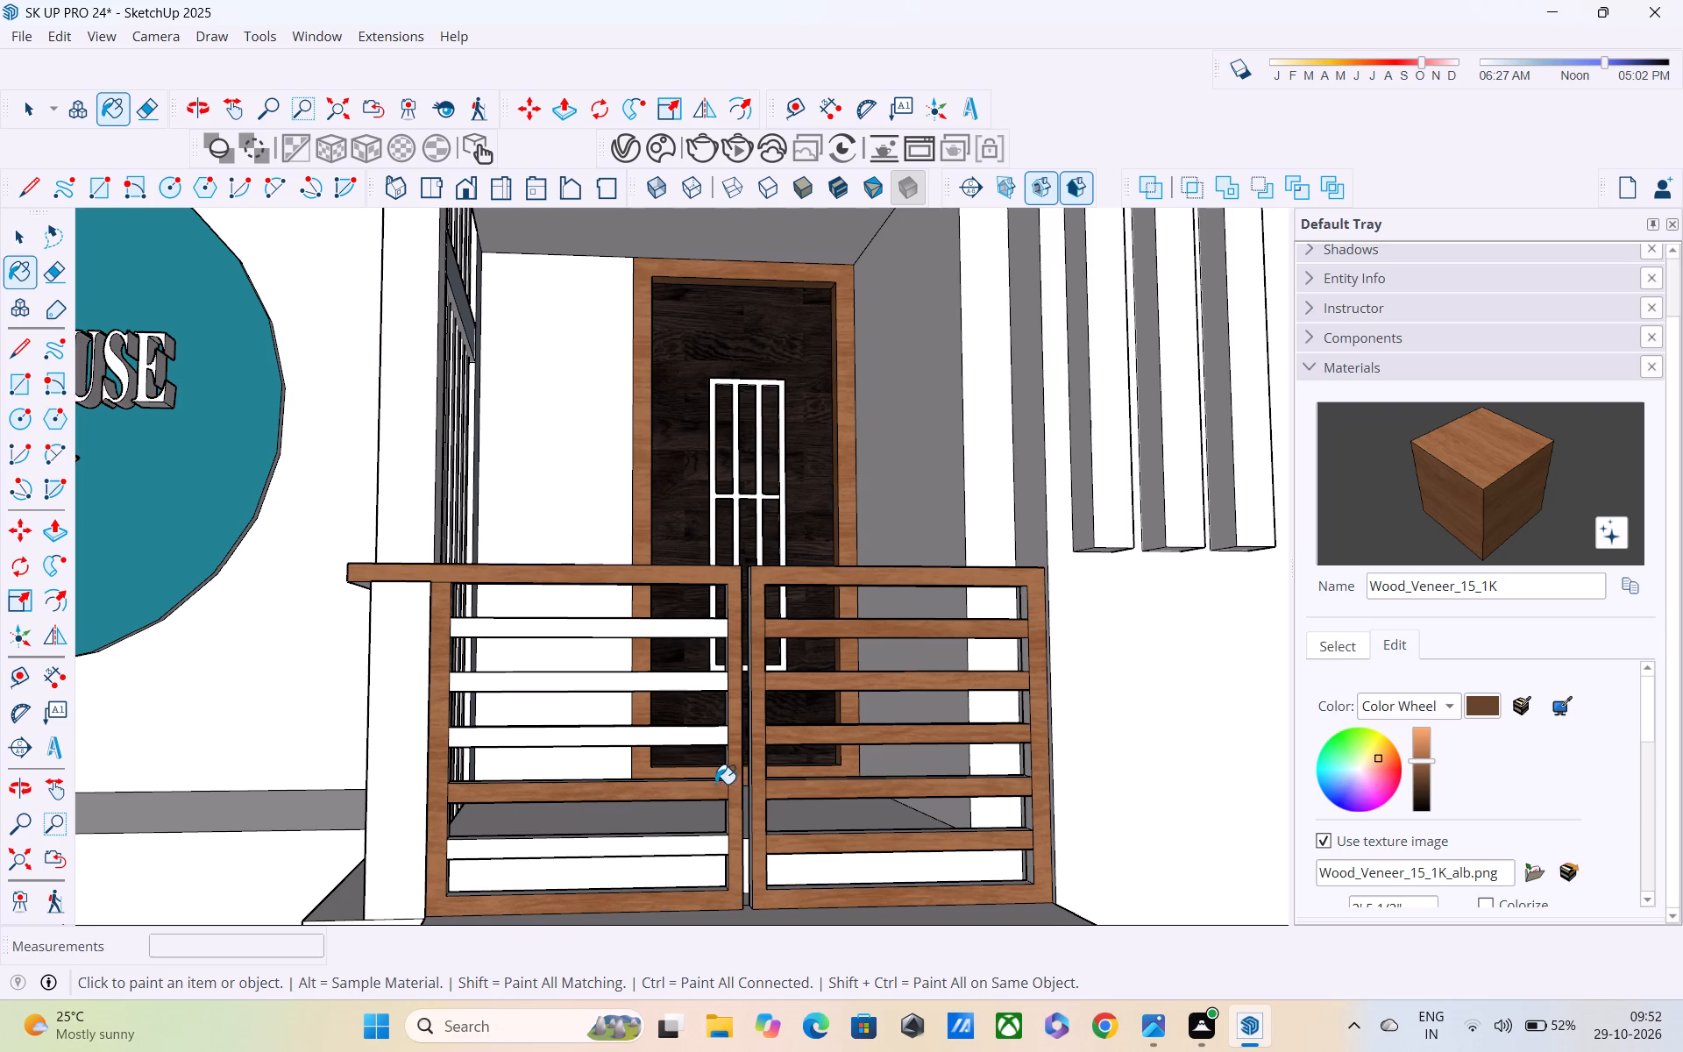
click(677, 852)
click(668, 728)
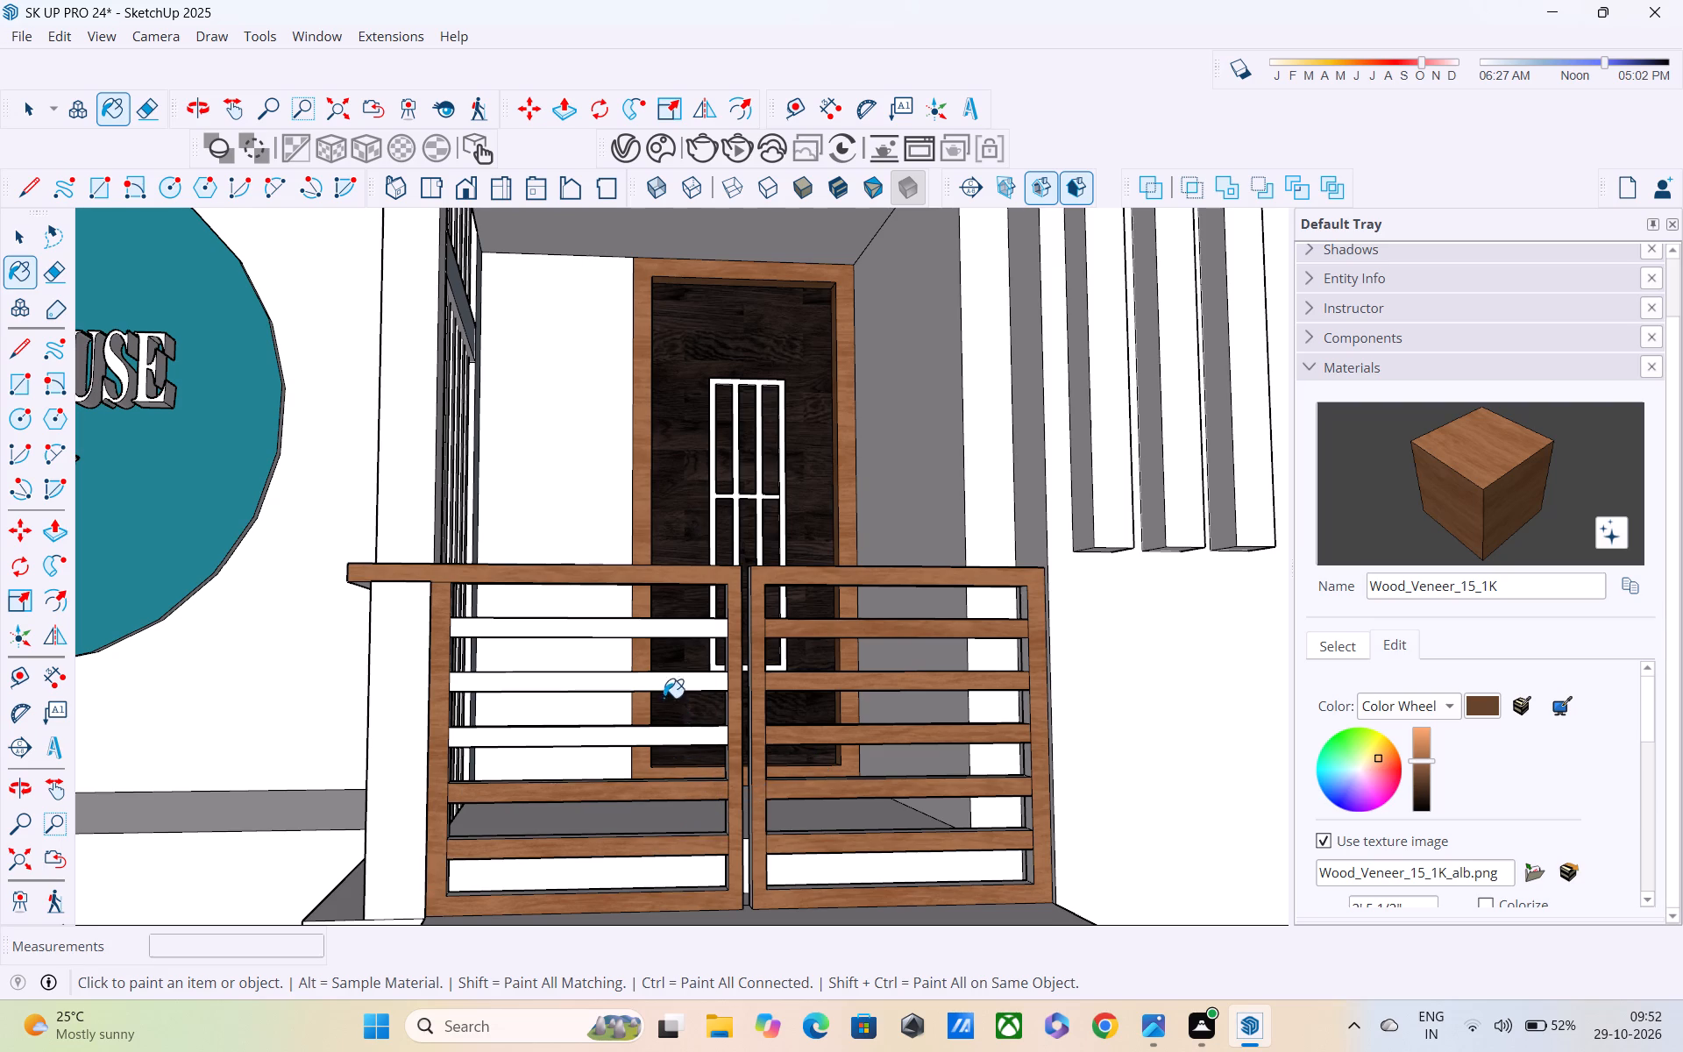
click(665, 744)
click(655, 678)
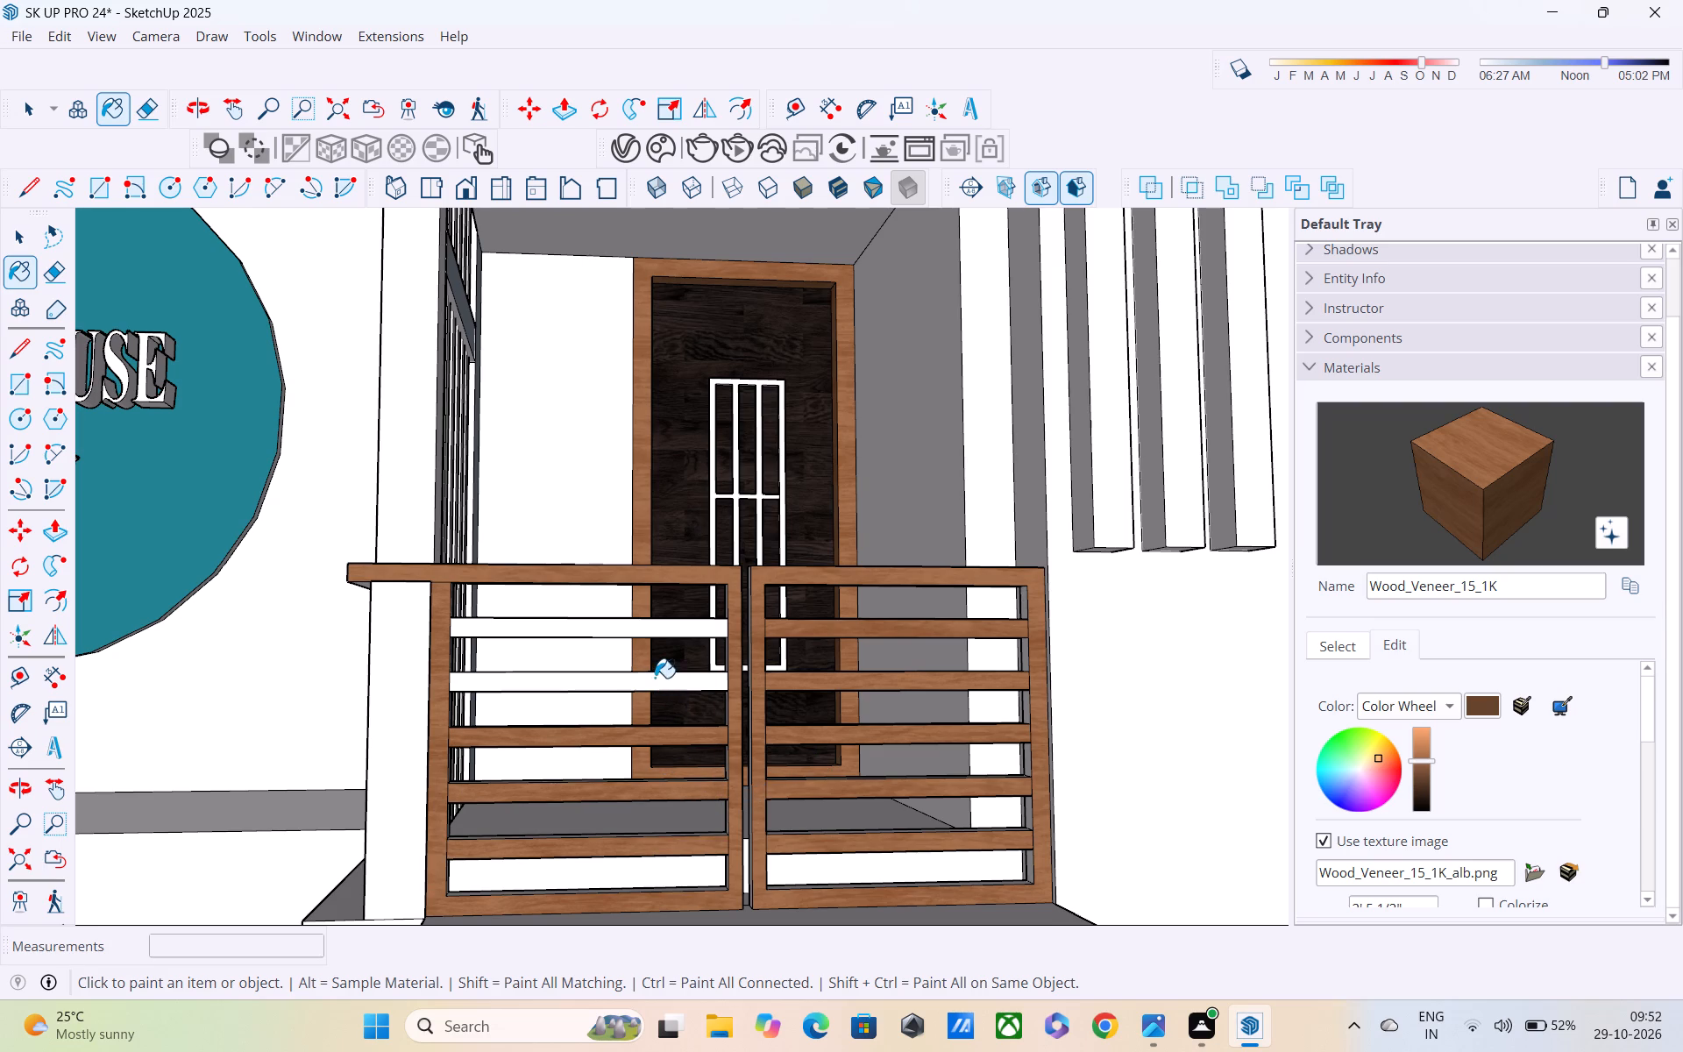
click(650, 634)
middle_drag(685, 764, 860, 876)
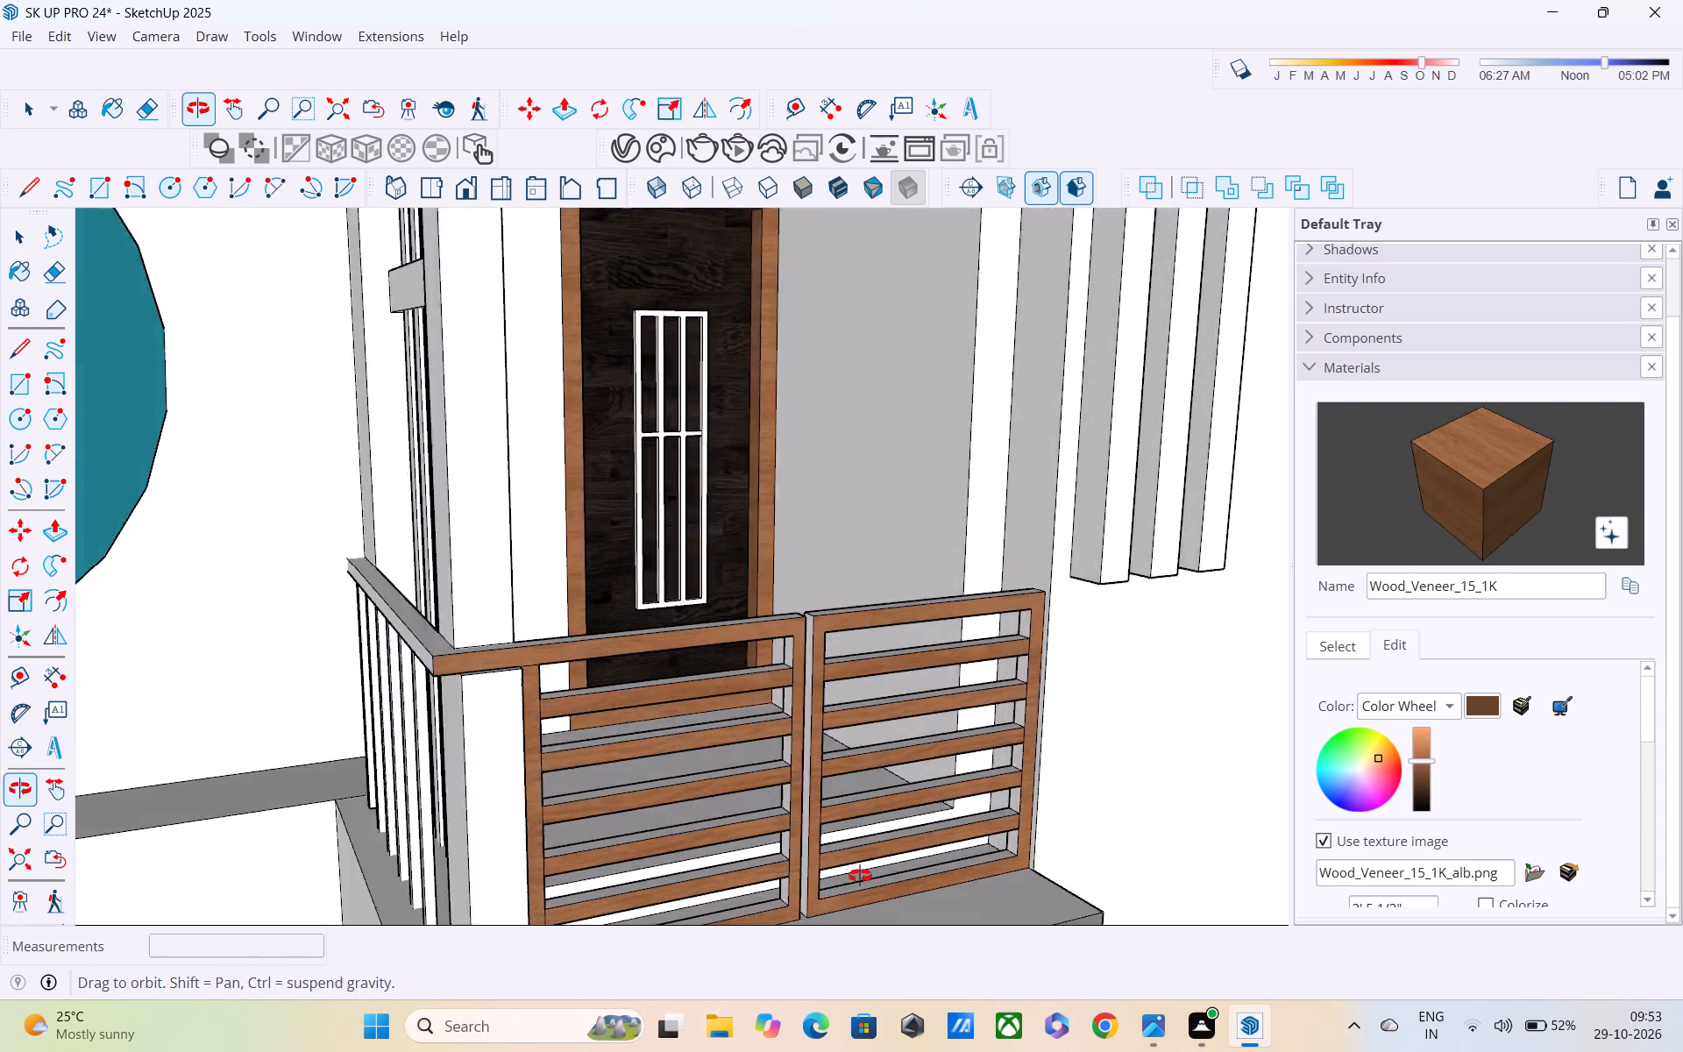
Paint the outer face of the entrance side railing's top rail with Wood_Veneer_15_1K.
middle_drag(860, 876, 1028, 847)
middle_drag(656, 819, 1058, 725)
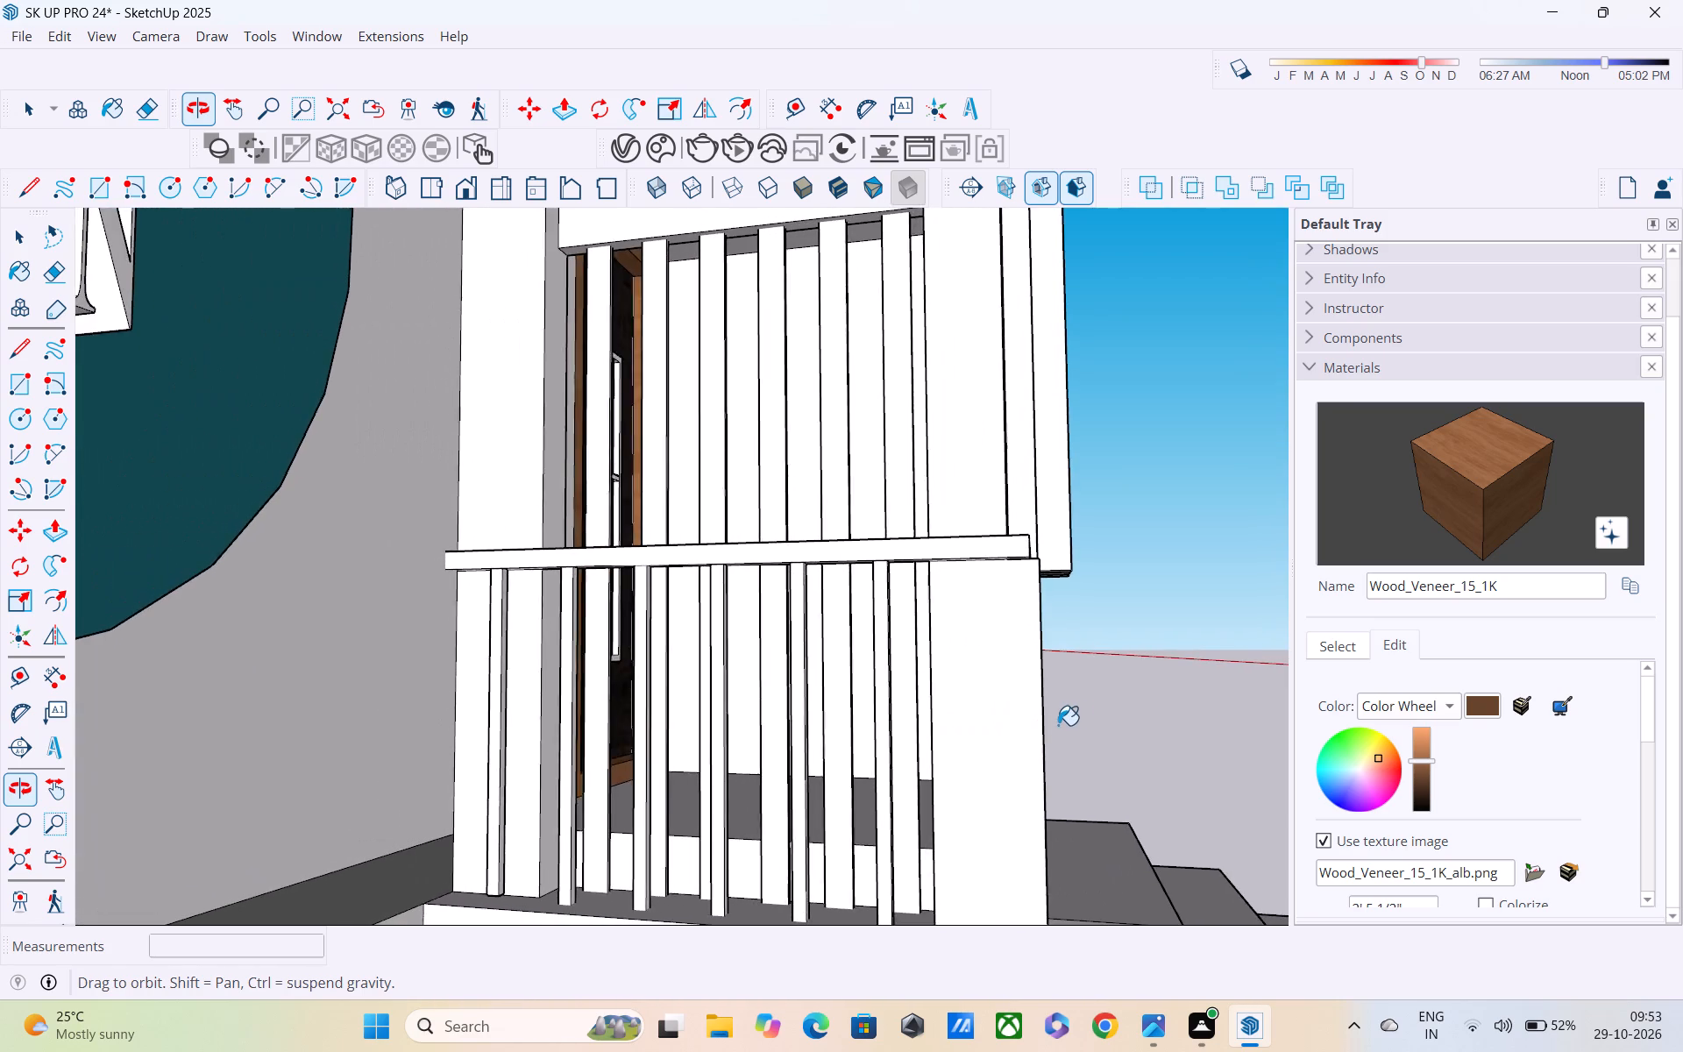
middle_drag(1058, 725, 1046, 728)
scroll(1069, 724, down, 2)
scroll(697, 547, up, 2)
scroll(694, 557, down, 1)
scroll(690, 588, up, 3)
click(690, 620)
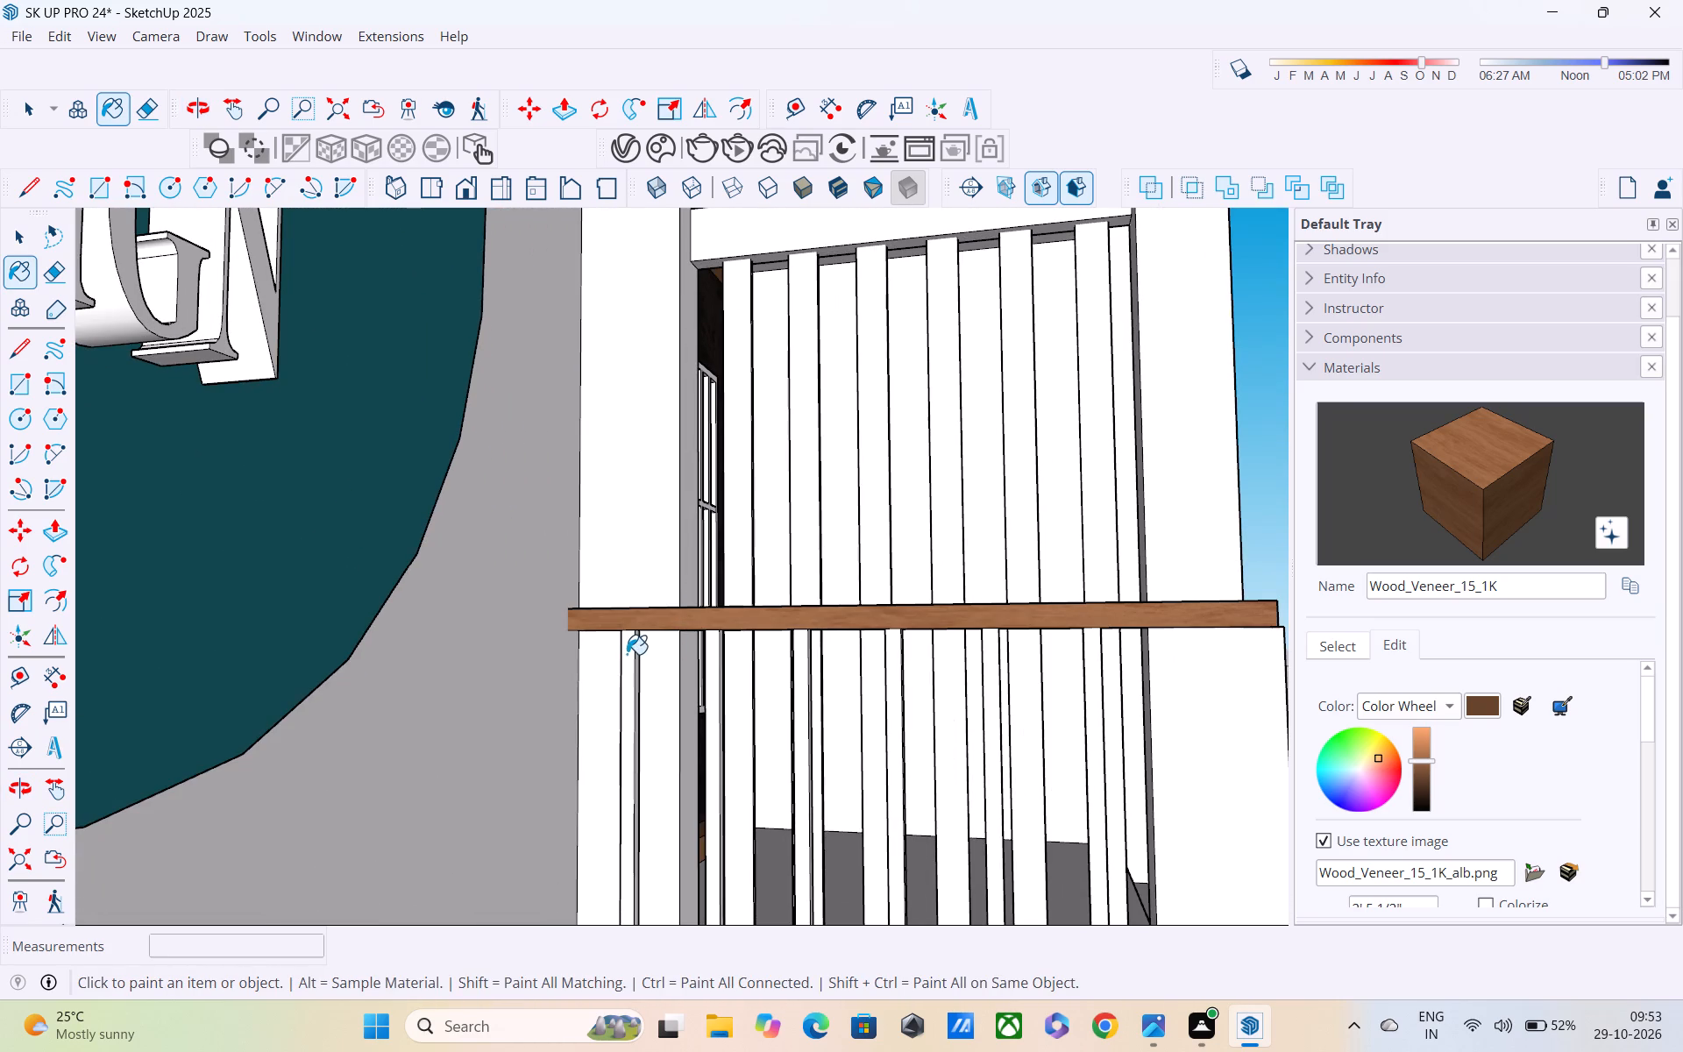
Paint the front and side faces of the first five side-railing balusters, counting from the wall end, with Wood_Veneer_15_1K.
click(627, 654)
middle_drag(627, 667, 399, 510)
scroll(528, 601, up, 4)
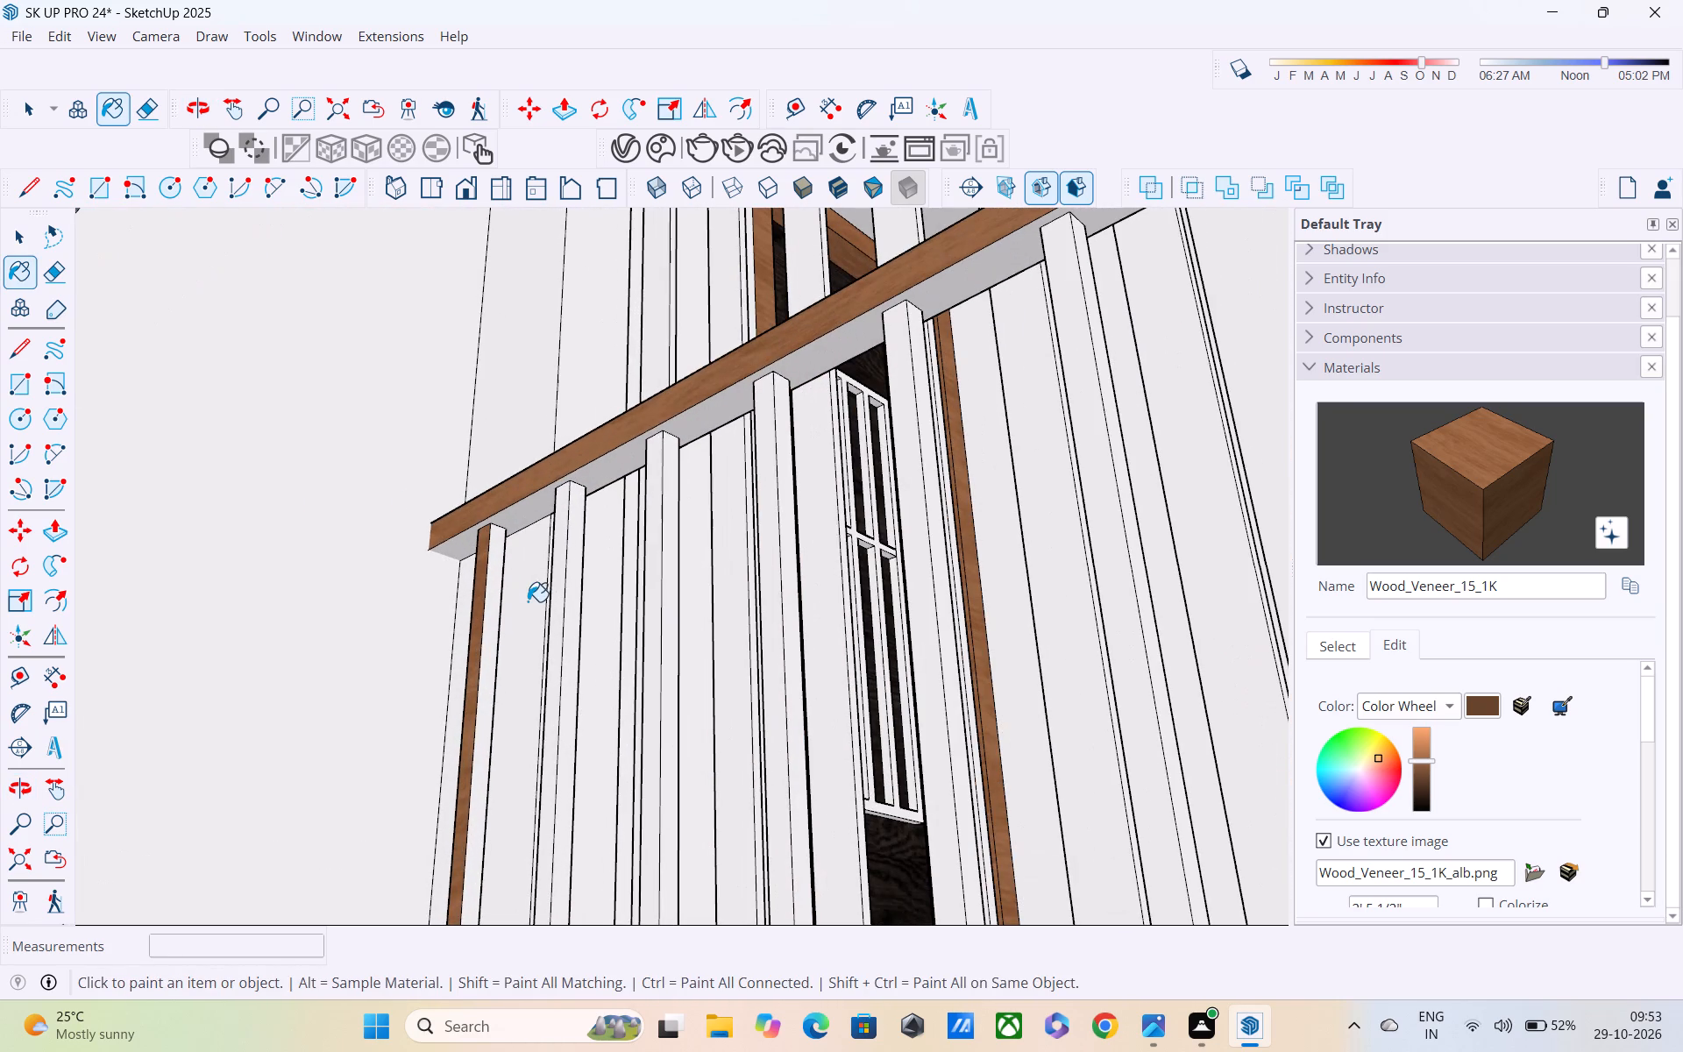
click(495, 563)
click(551, 593)
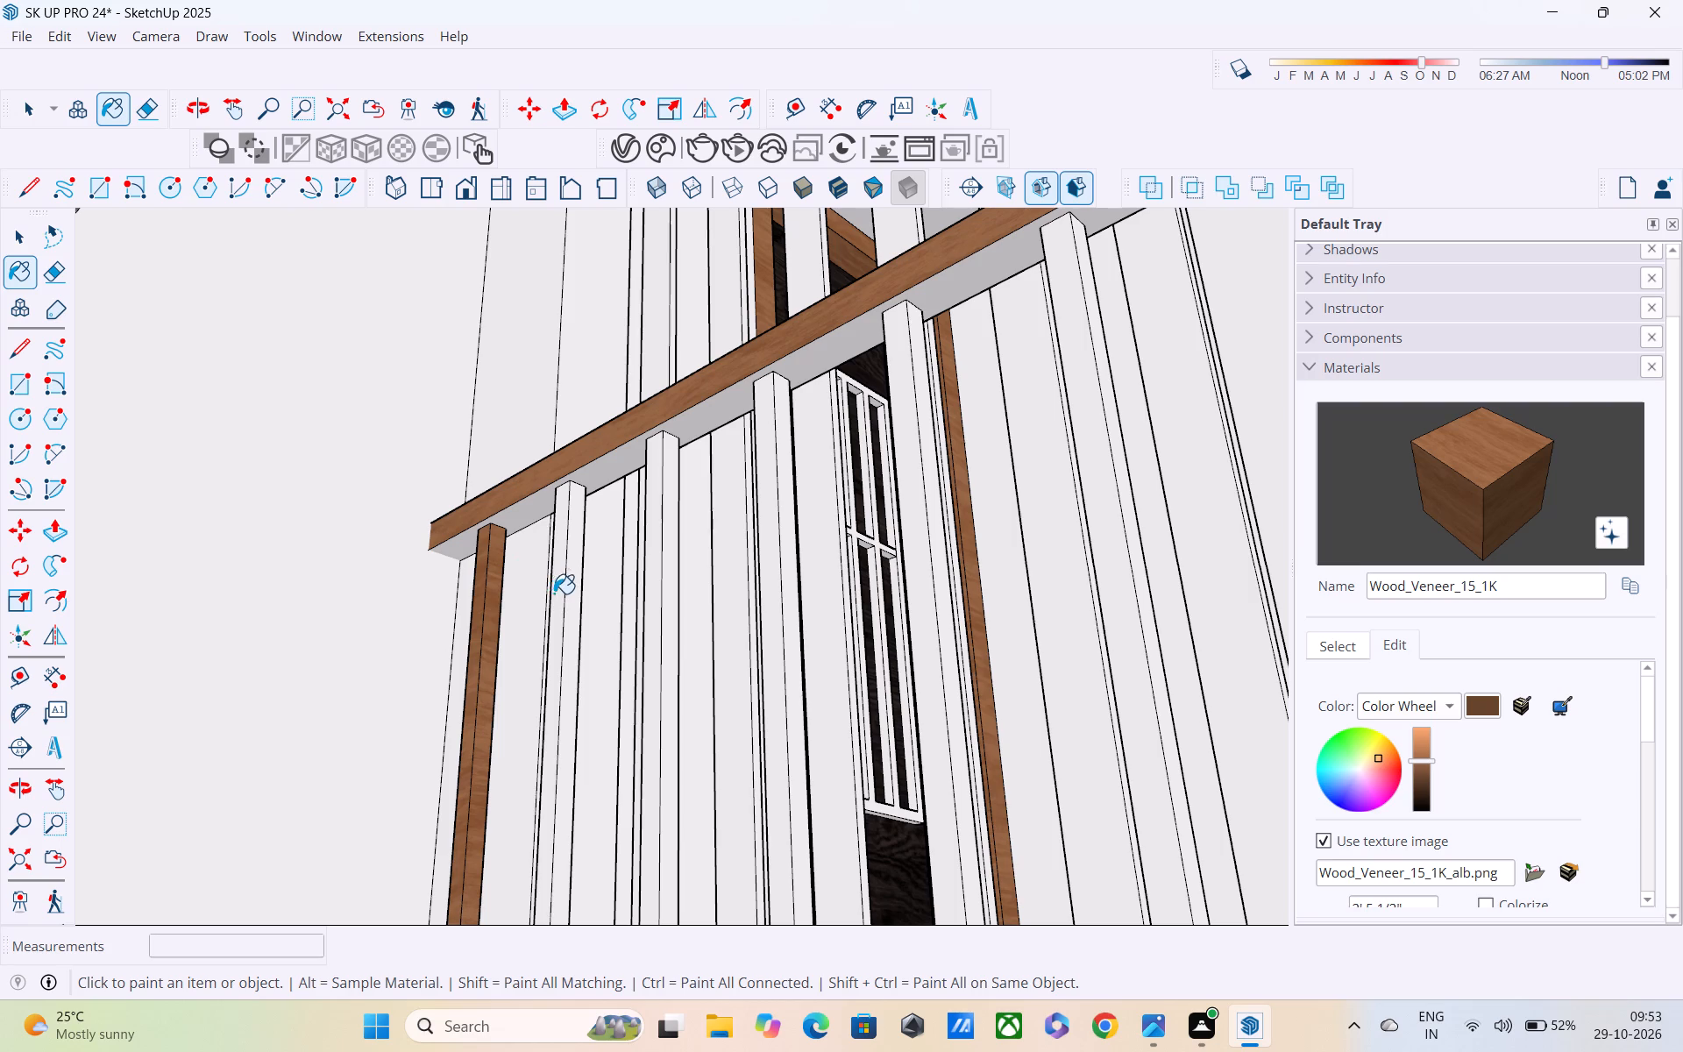
click(572, 609)
click(671, 563)
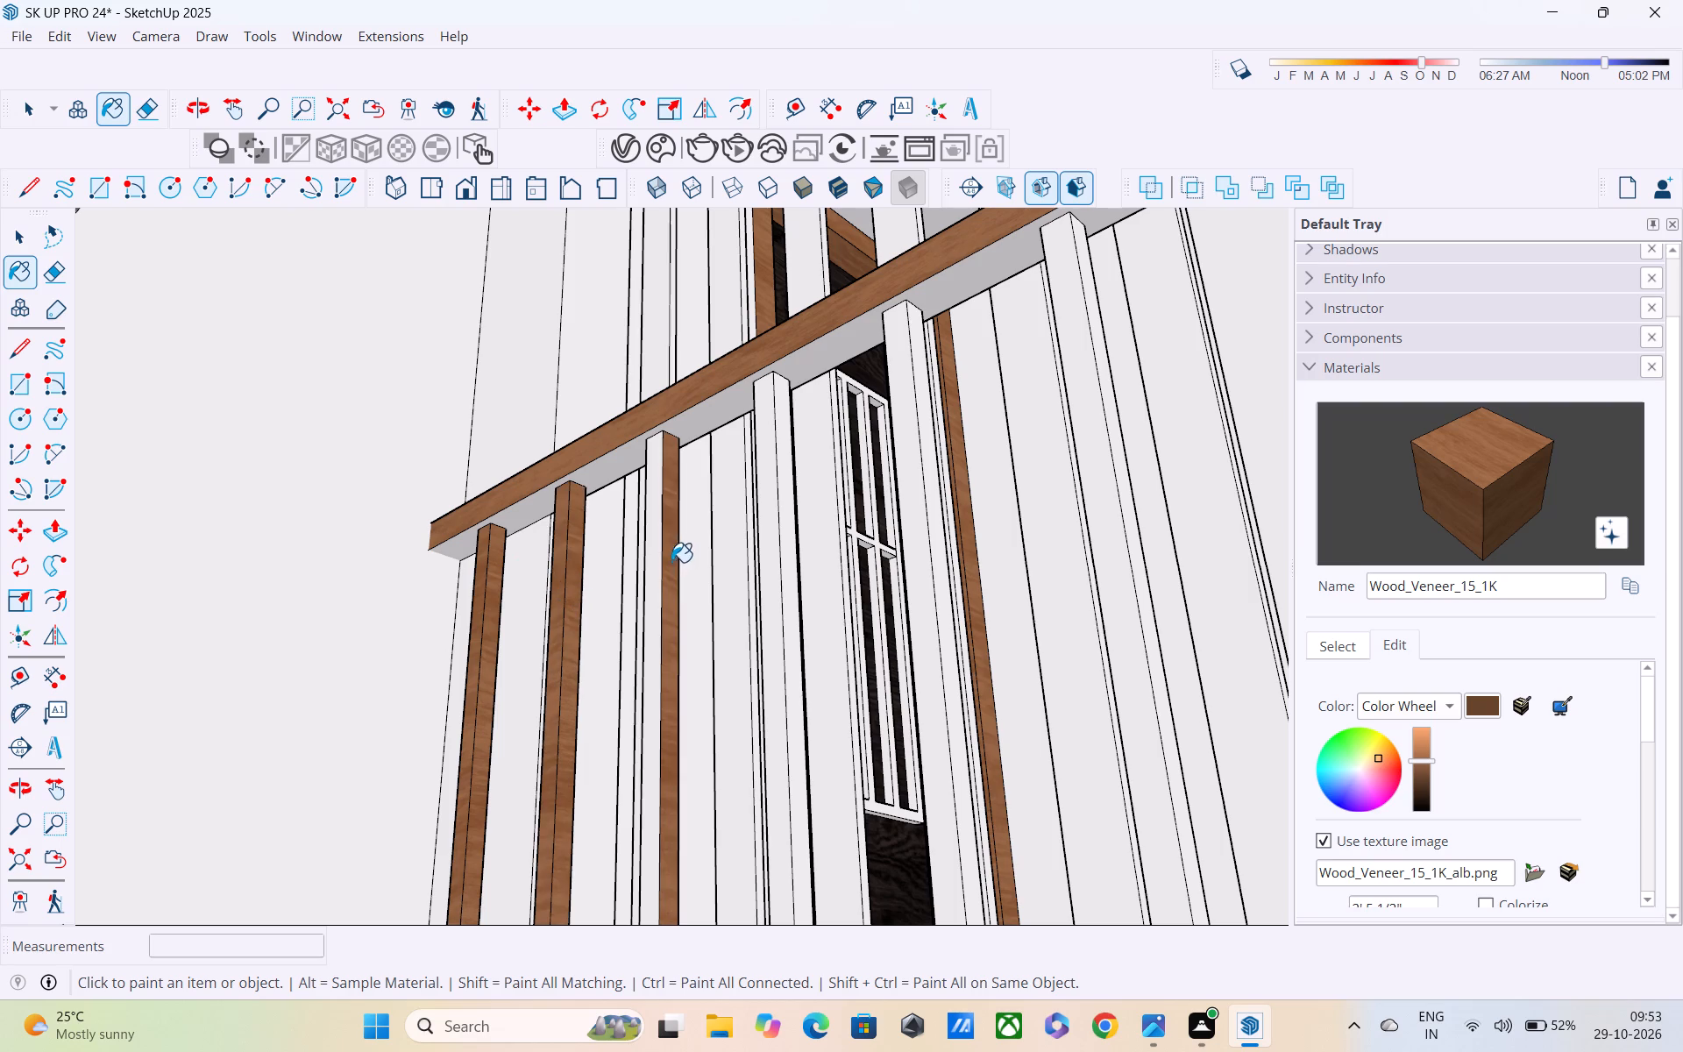
click(648, 534)
click(784, 501)
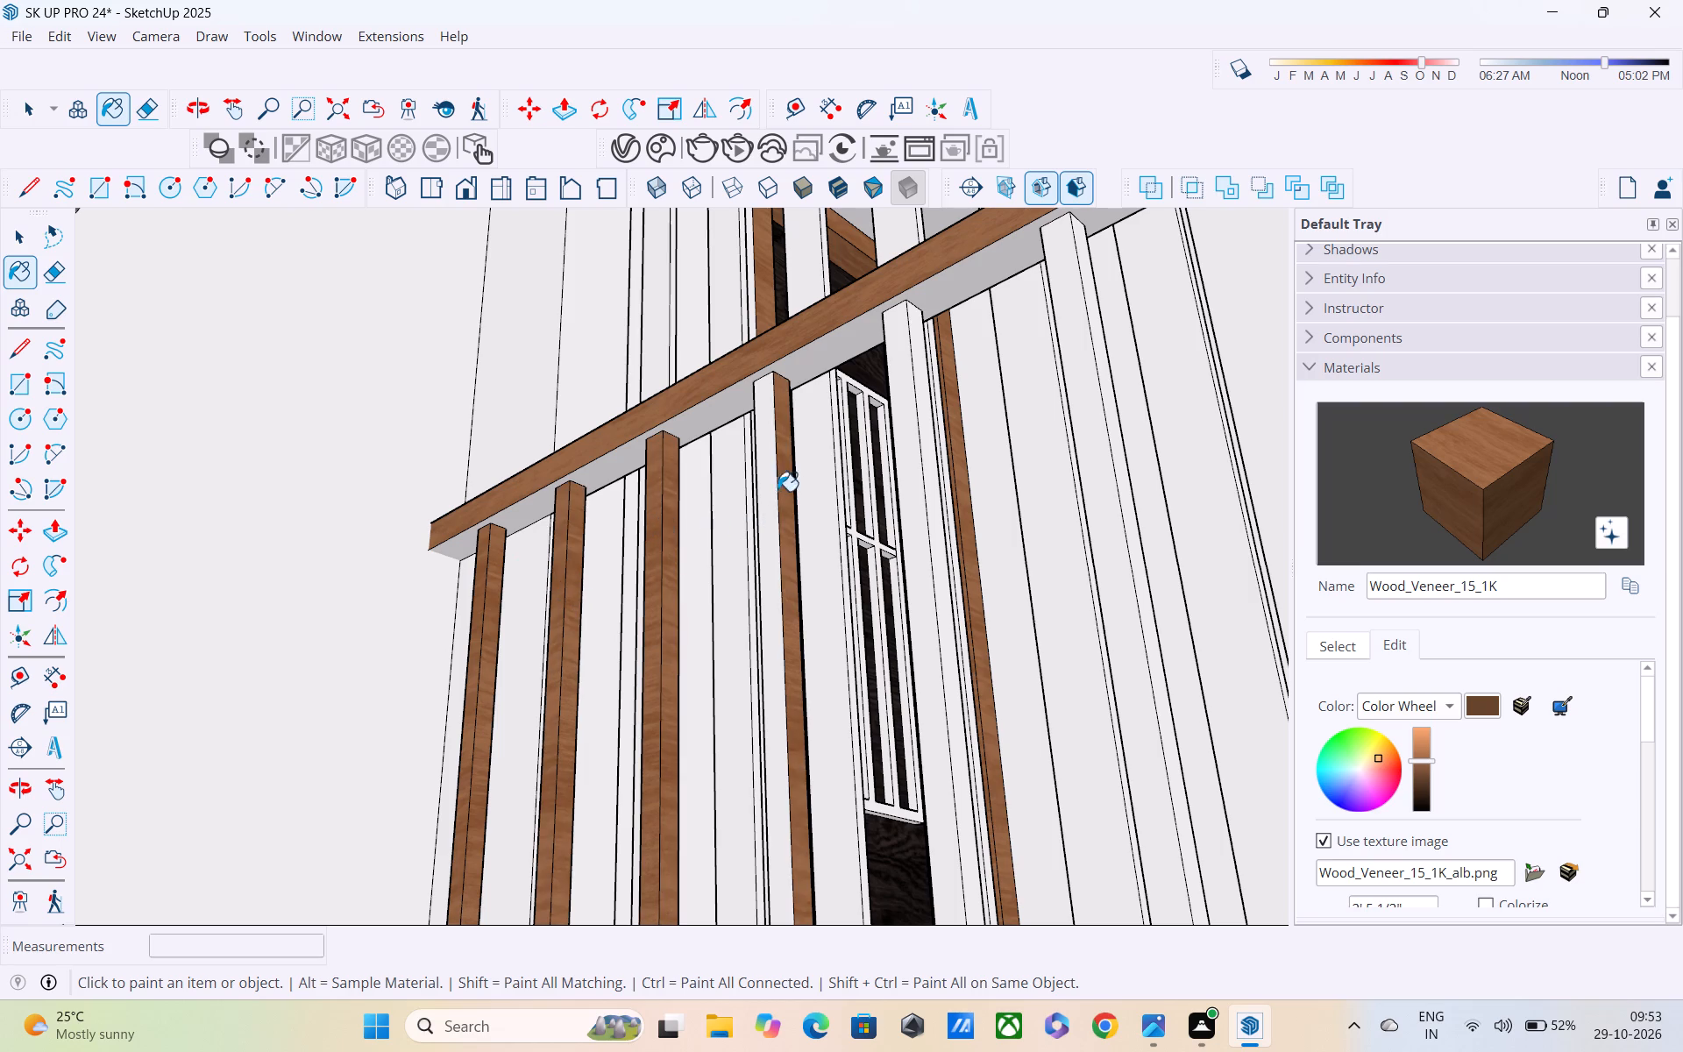
click(770, 484)
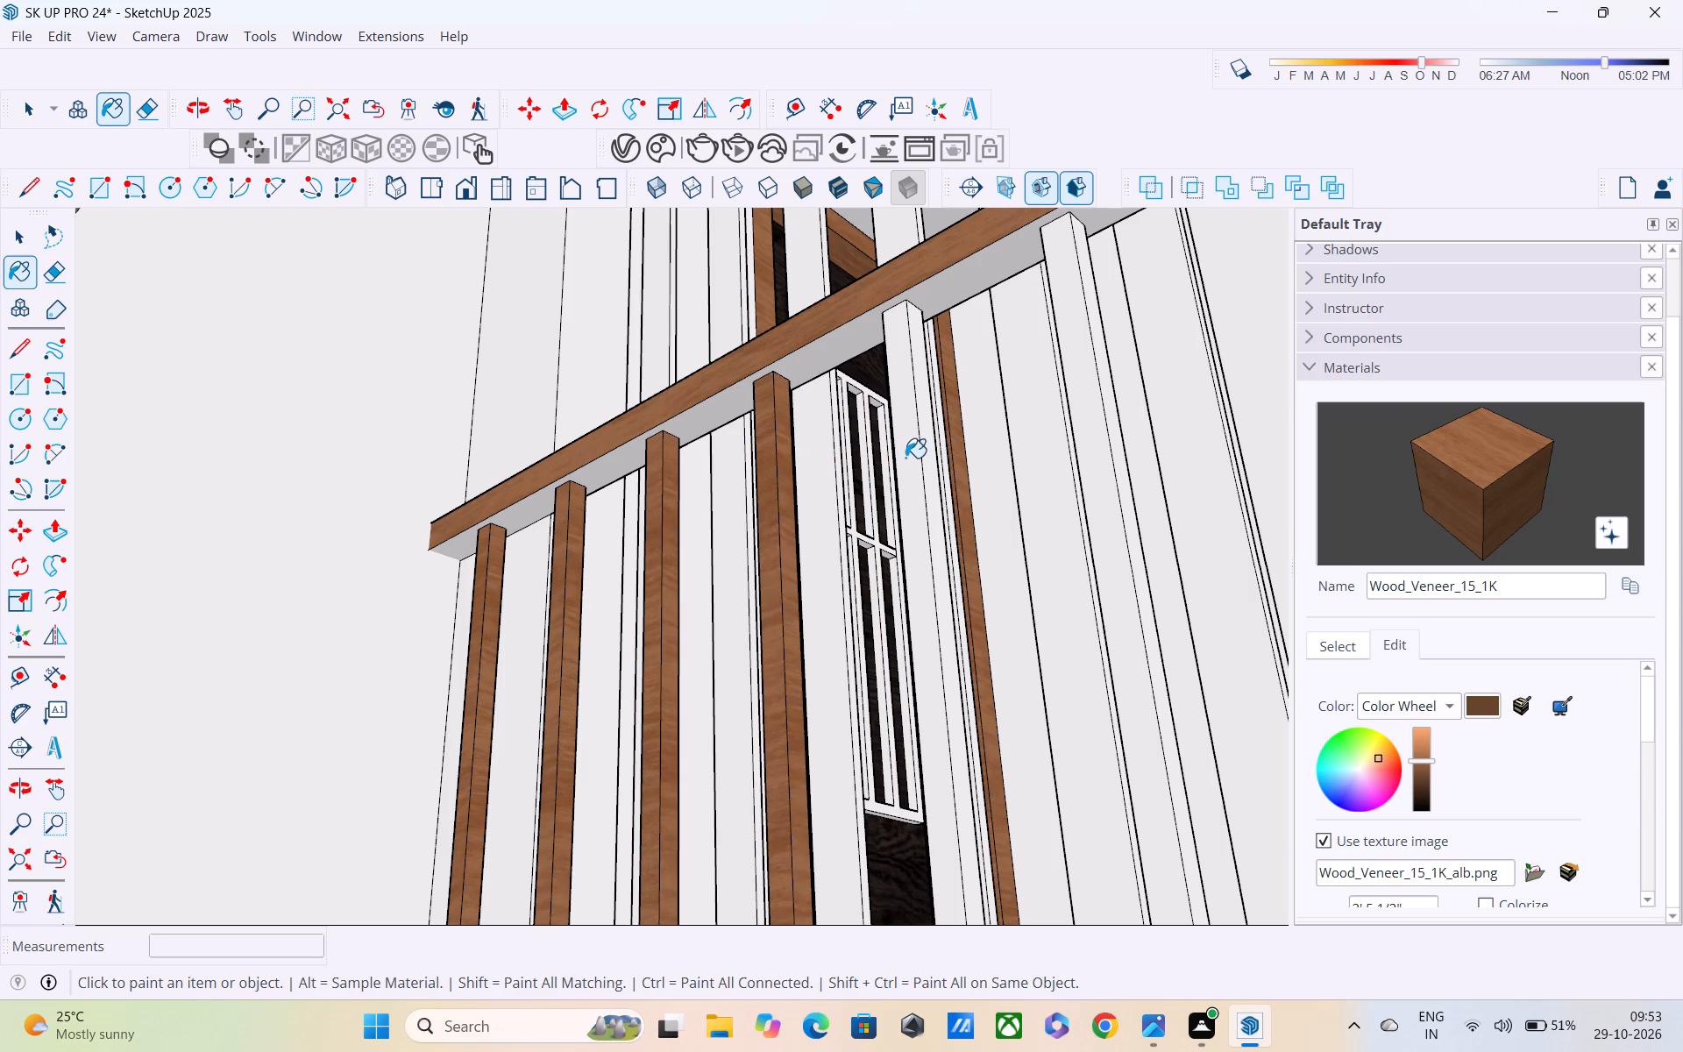
click(906, 457)
click(934, 441)
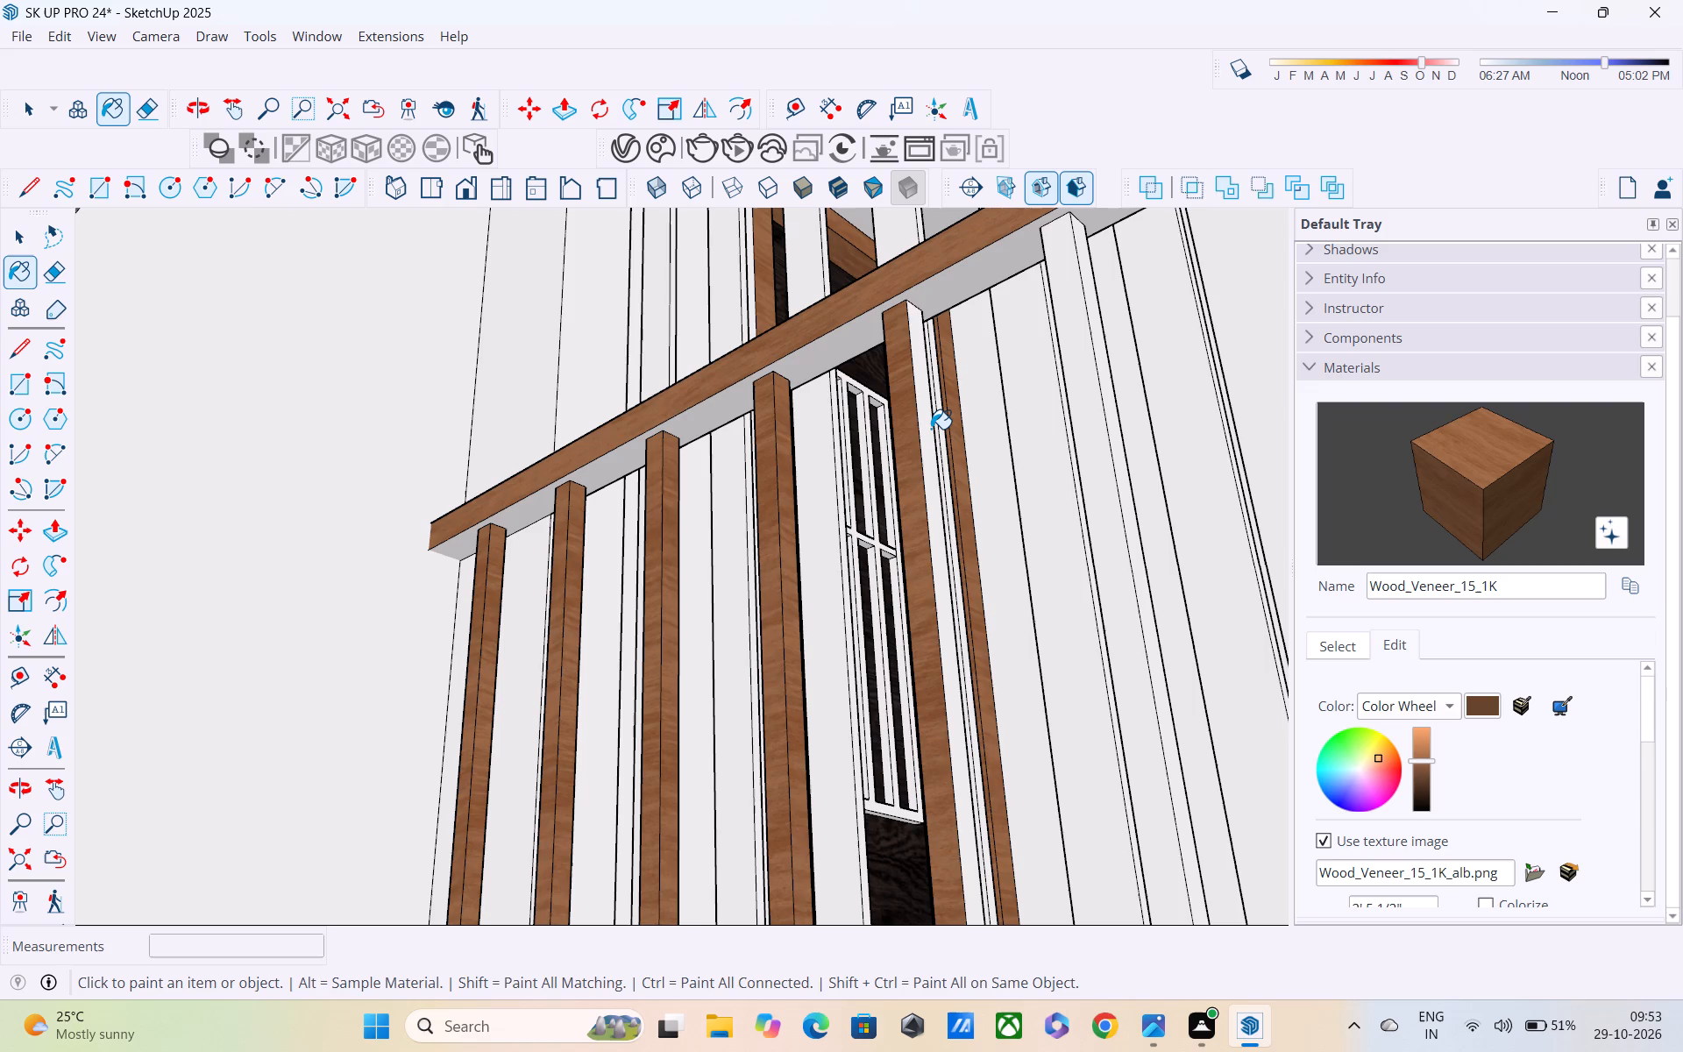
click(931, 429)
Paint the underside of the side railing's top rail with Wood_Veneer_15_1K.
scroll(929, 429, down, 1)
middle_drag(927, 431, 1079, 367)
click(1058, 343)
scroll(1058, 343, down, 3)
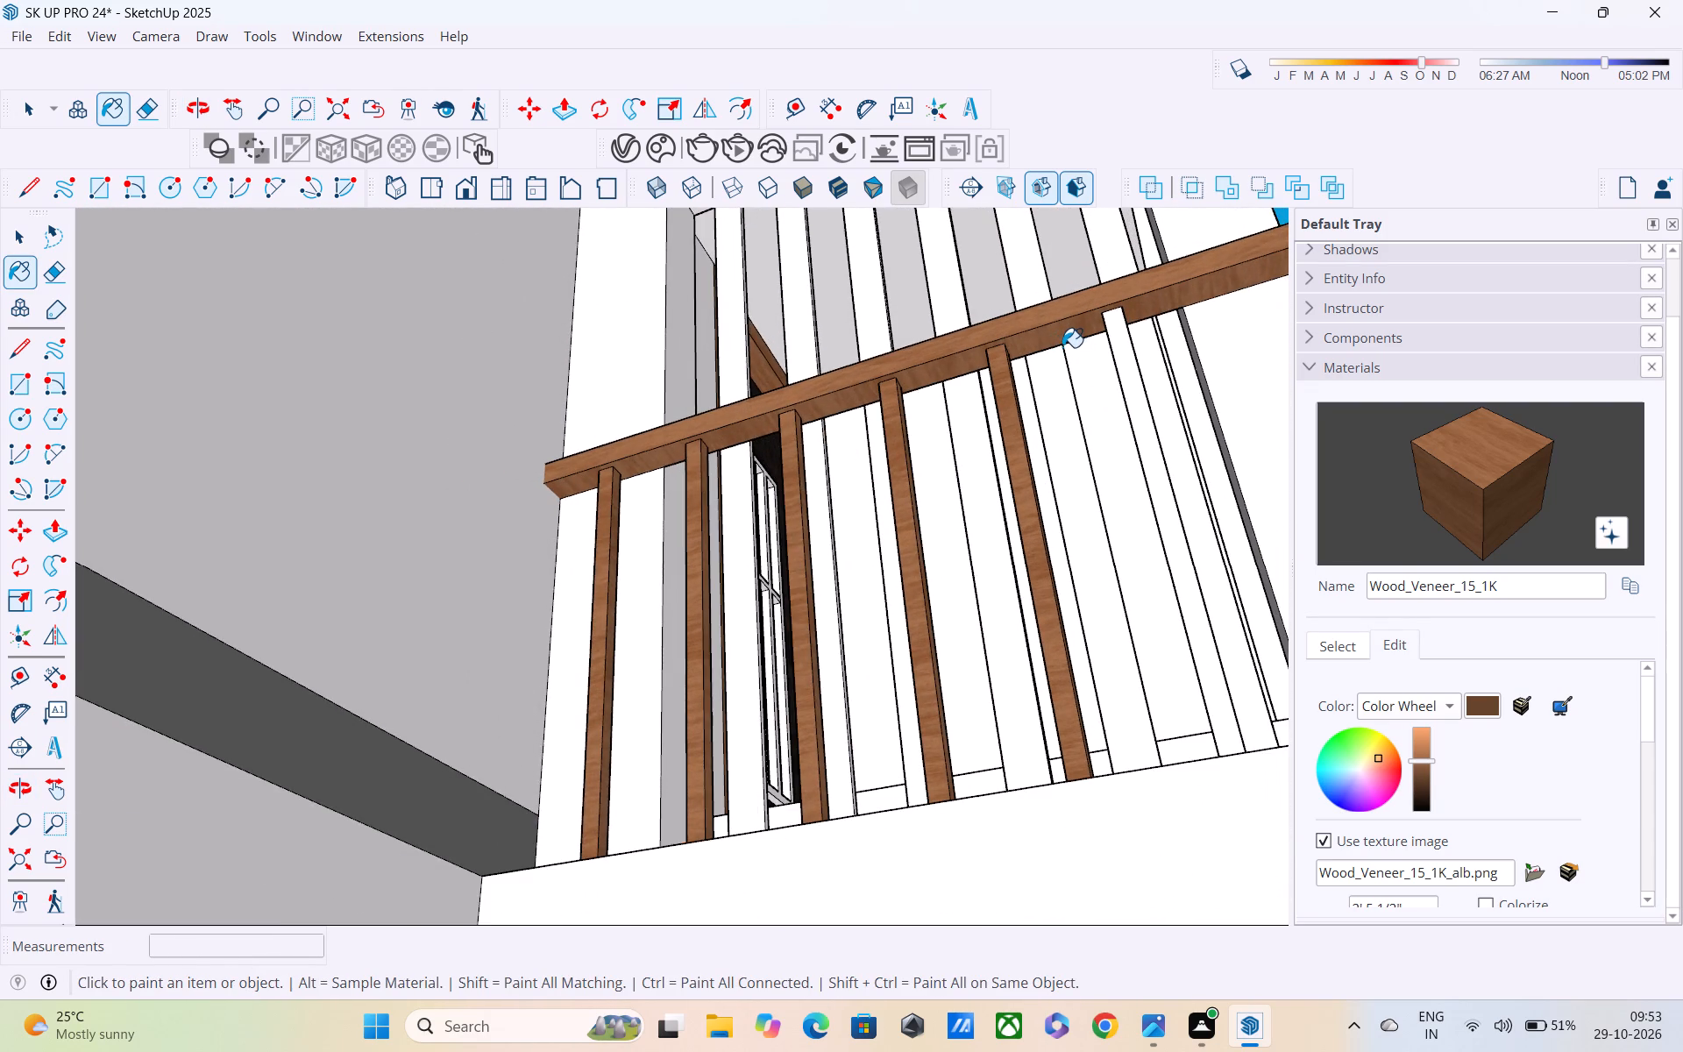
Paint the outer face of the sixth side-railing baluster, nearest the pillar, with Wood_Veneer_15_1K.
scroll(1062, 347, down, 3)
click(15, 843)
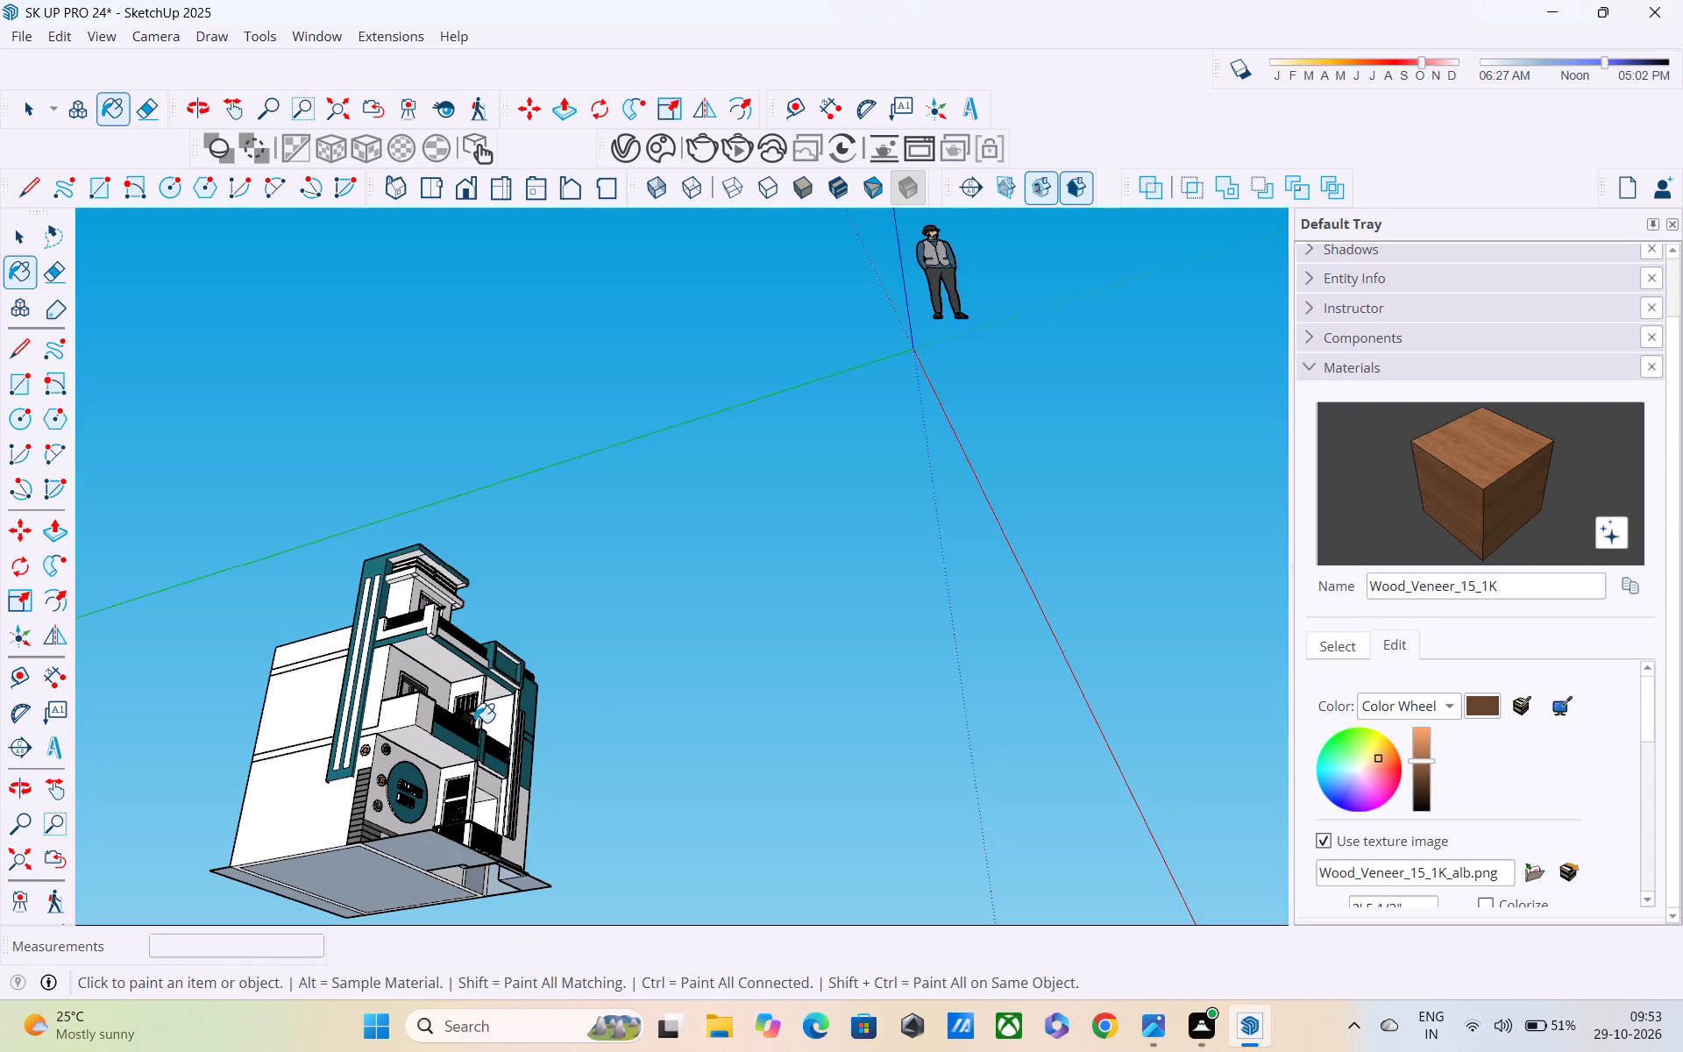
shift+middle_drag(590, 698, 539, 524)
middle_drag(509, 538, 570, 703)
shift+scroll(485, 656, up, 2)
shift+middle_drag(478, 660, 539, 795)
scroll(471, 719, up, 4)
shift+middle_drag(459, 709, 554, 772)
shift+middle_drag(535, 693, 512, 584)
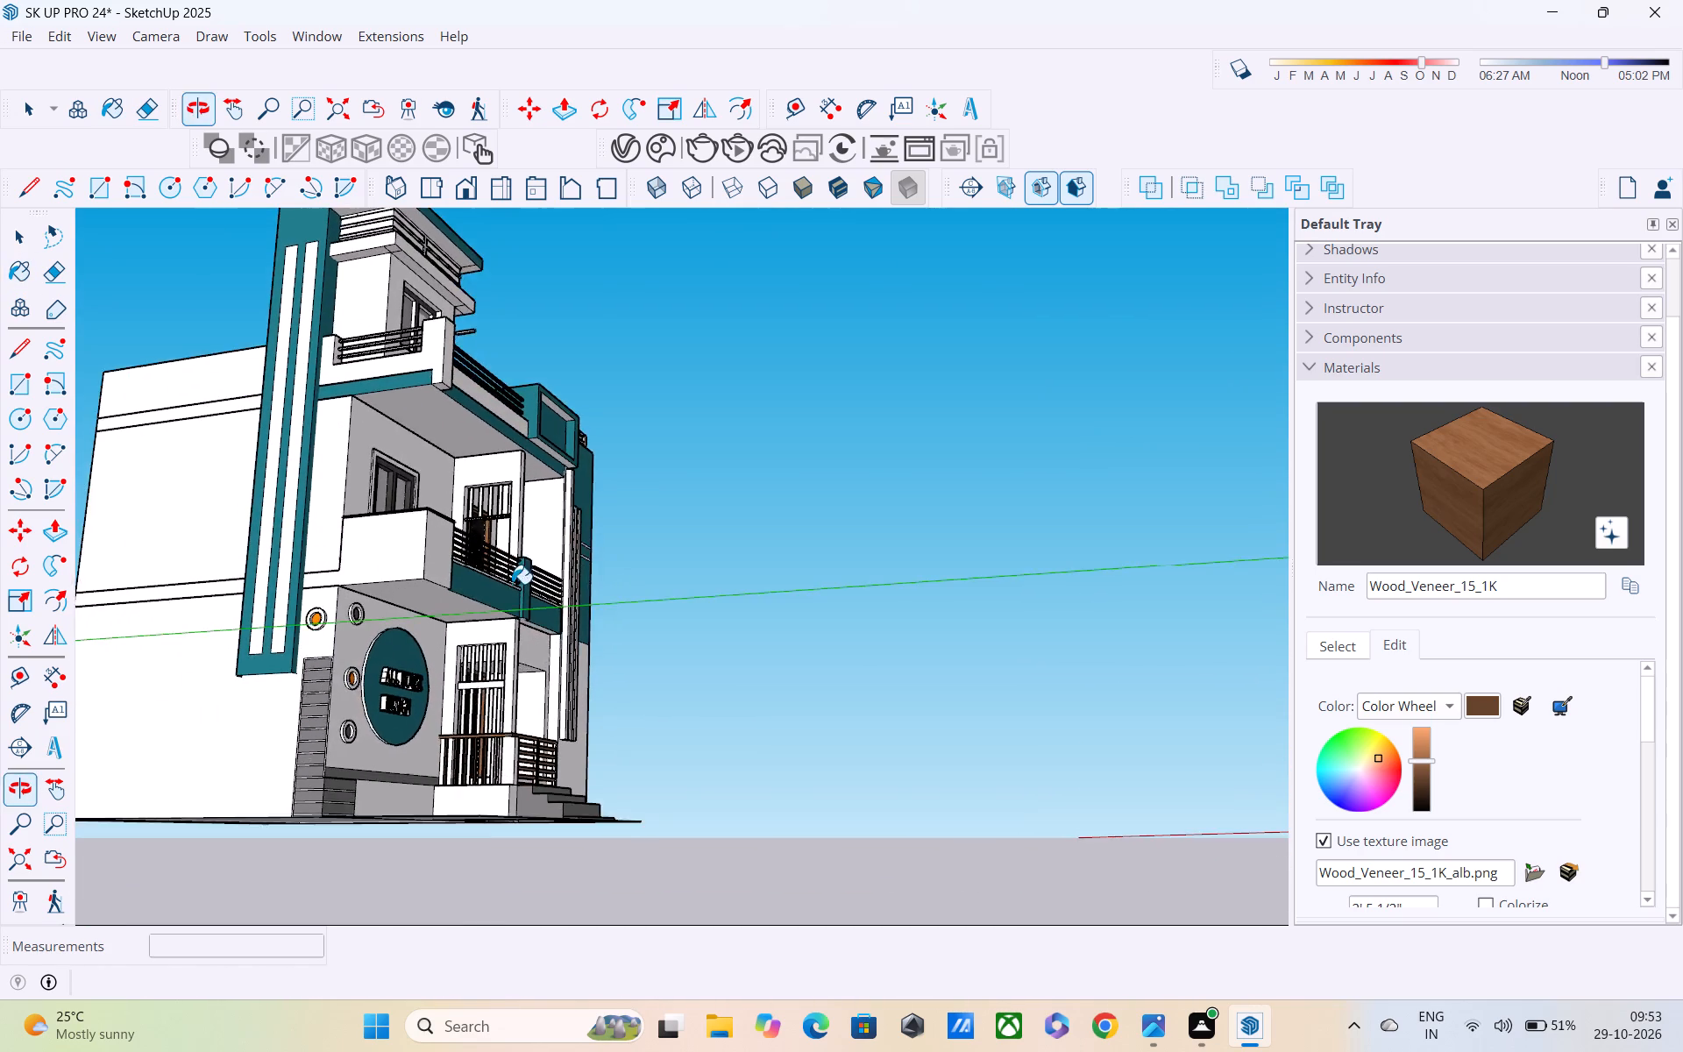
scroll(515, 778, up, 9)
scroll(493, 749, down, 1)
scroll(491, 748, up, 9)
click(466, 720)
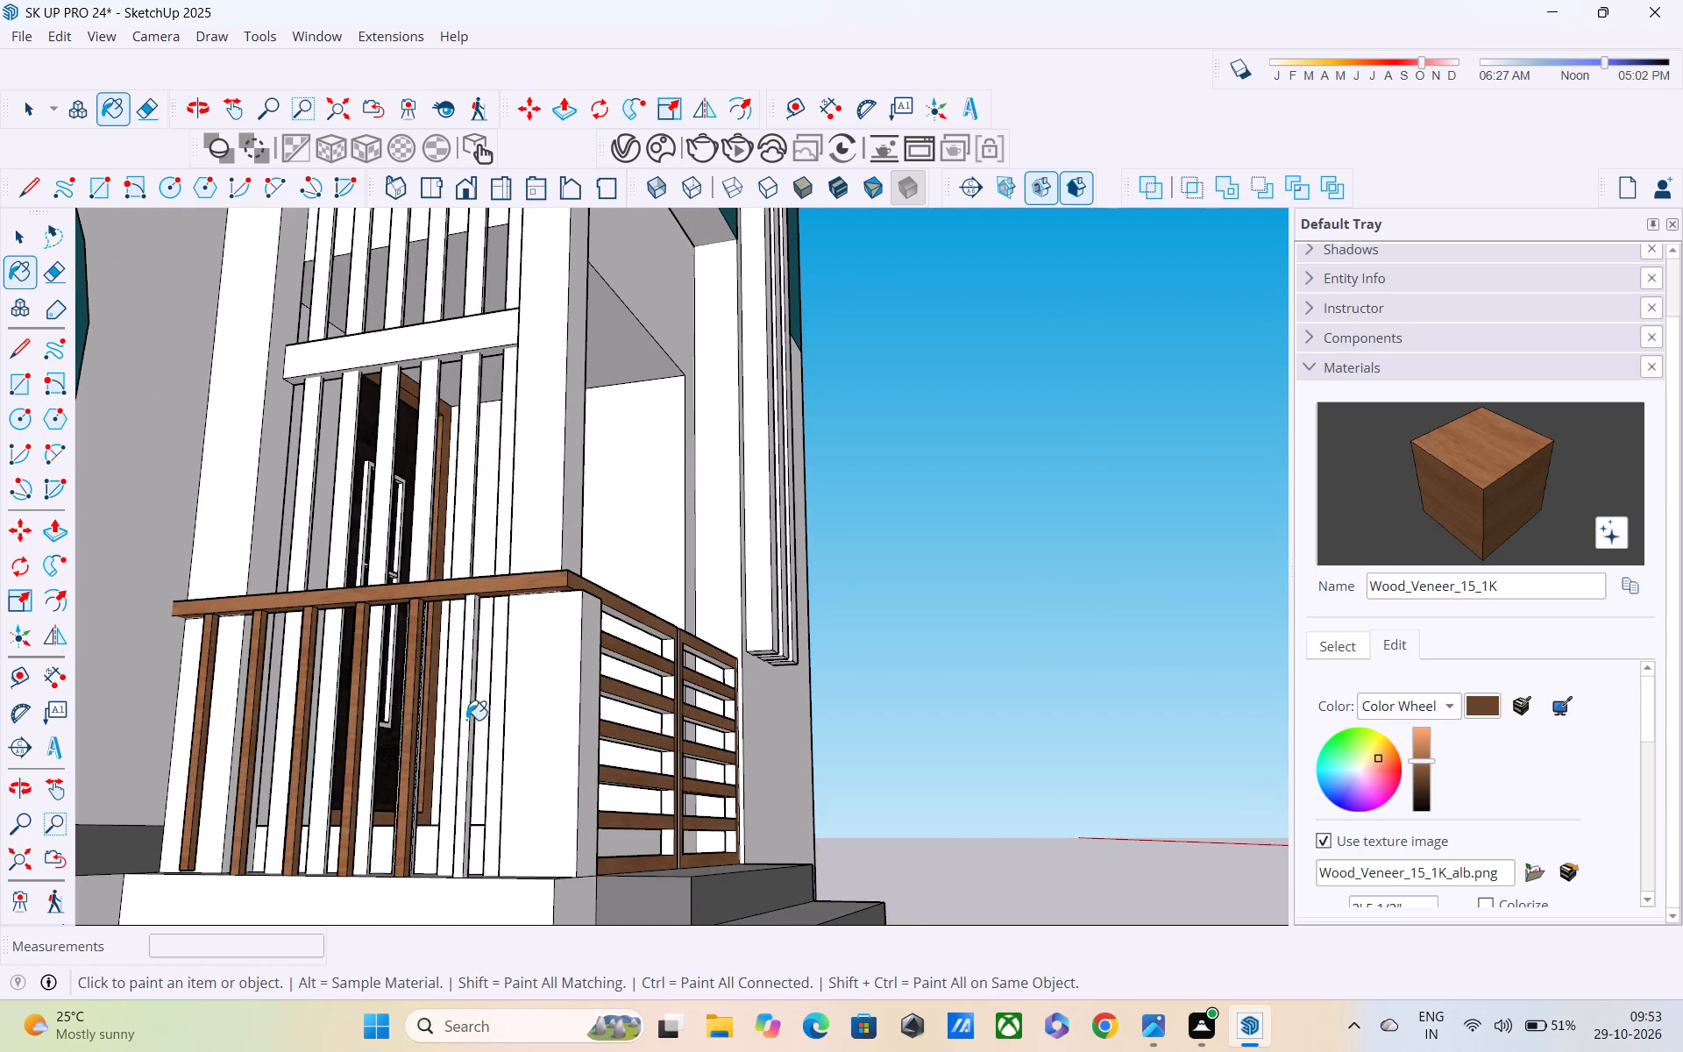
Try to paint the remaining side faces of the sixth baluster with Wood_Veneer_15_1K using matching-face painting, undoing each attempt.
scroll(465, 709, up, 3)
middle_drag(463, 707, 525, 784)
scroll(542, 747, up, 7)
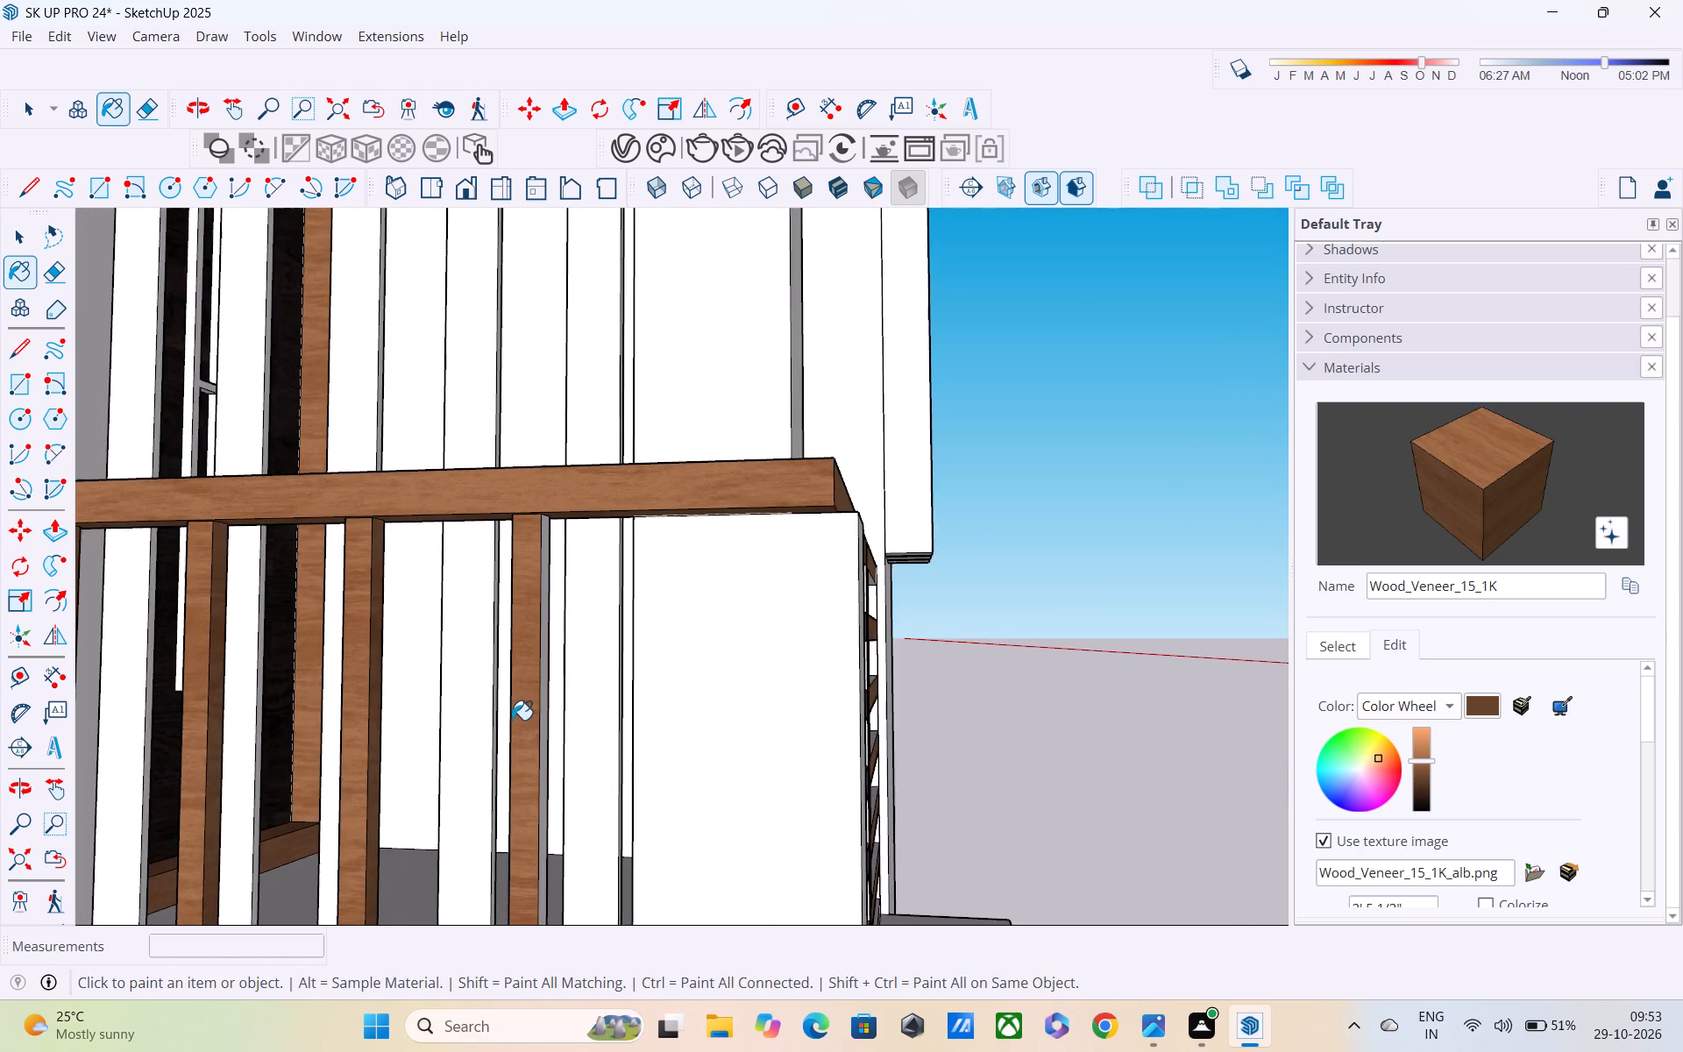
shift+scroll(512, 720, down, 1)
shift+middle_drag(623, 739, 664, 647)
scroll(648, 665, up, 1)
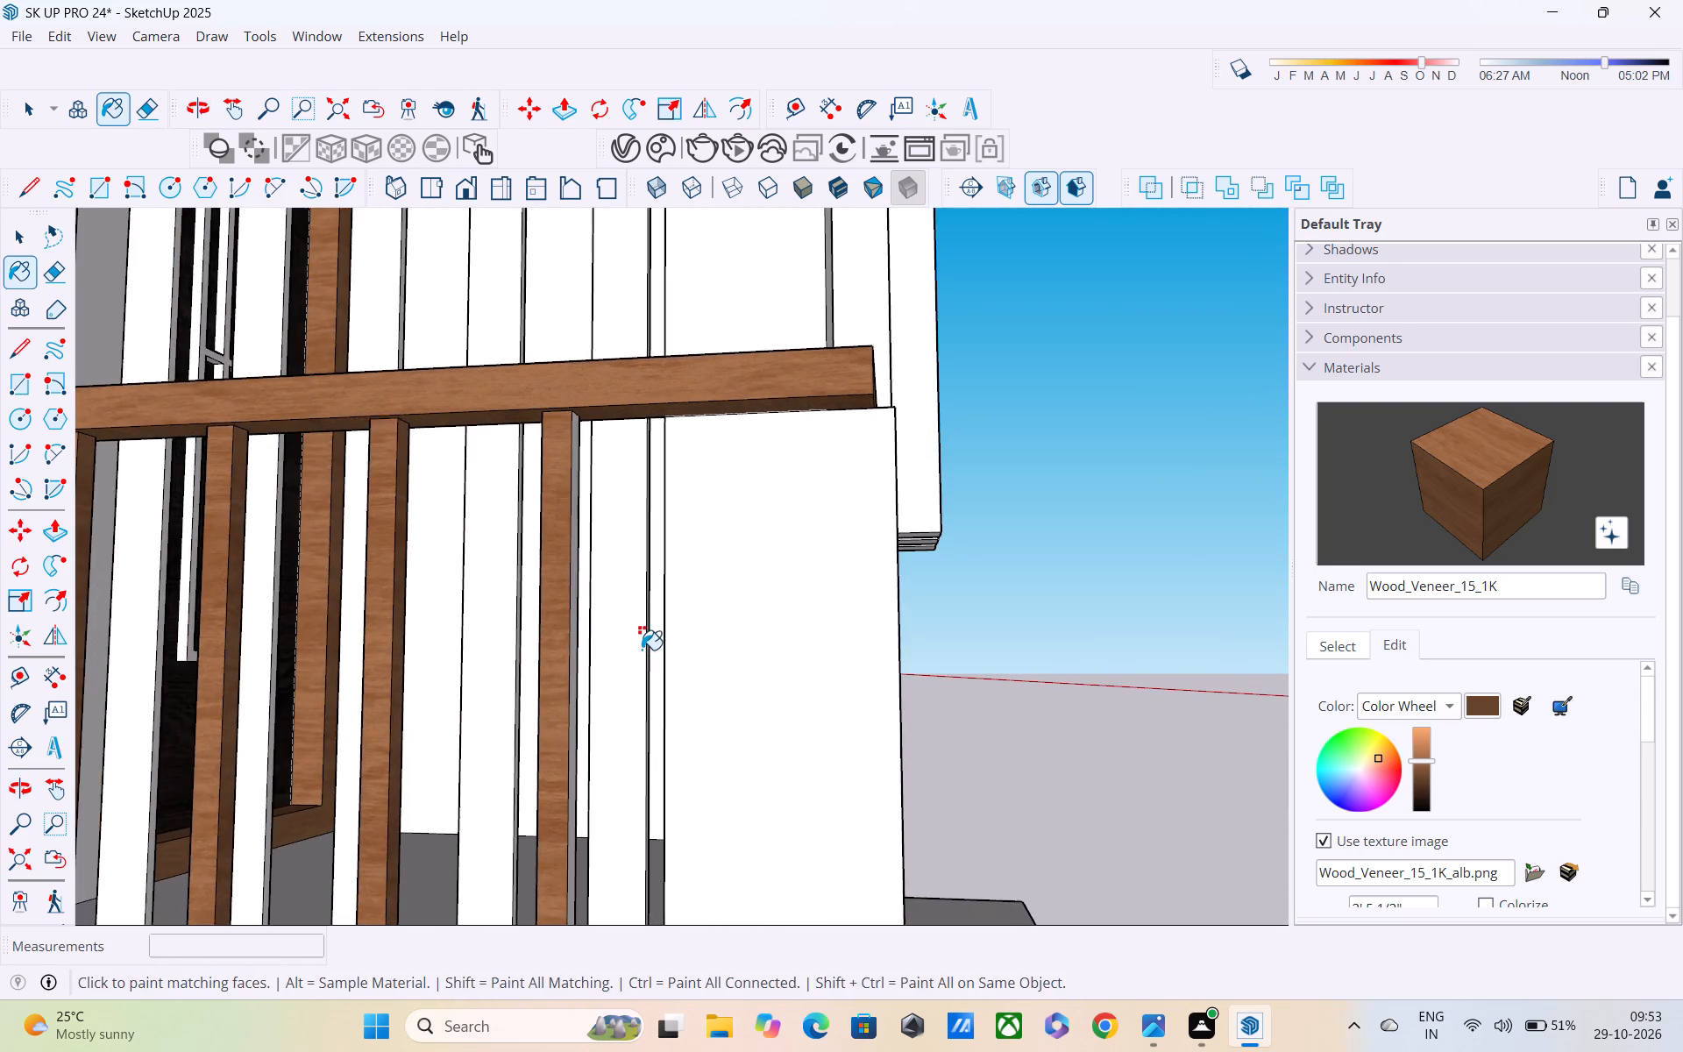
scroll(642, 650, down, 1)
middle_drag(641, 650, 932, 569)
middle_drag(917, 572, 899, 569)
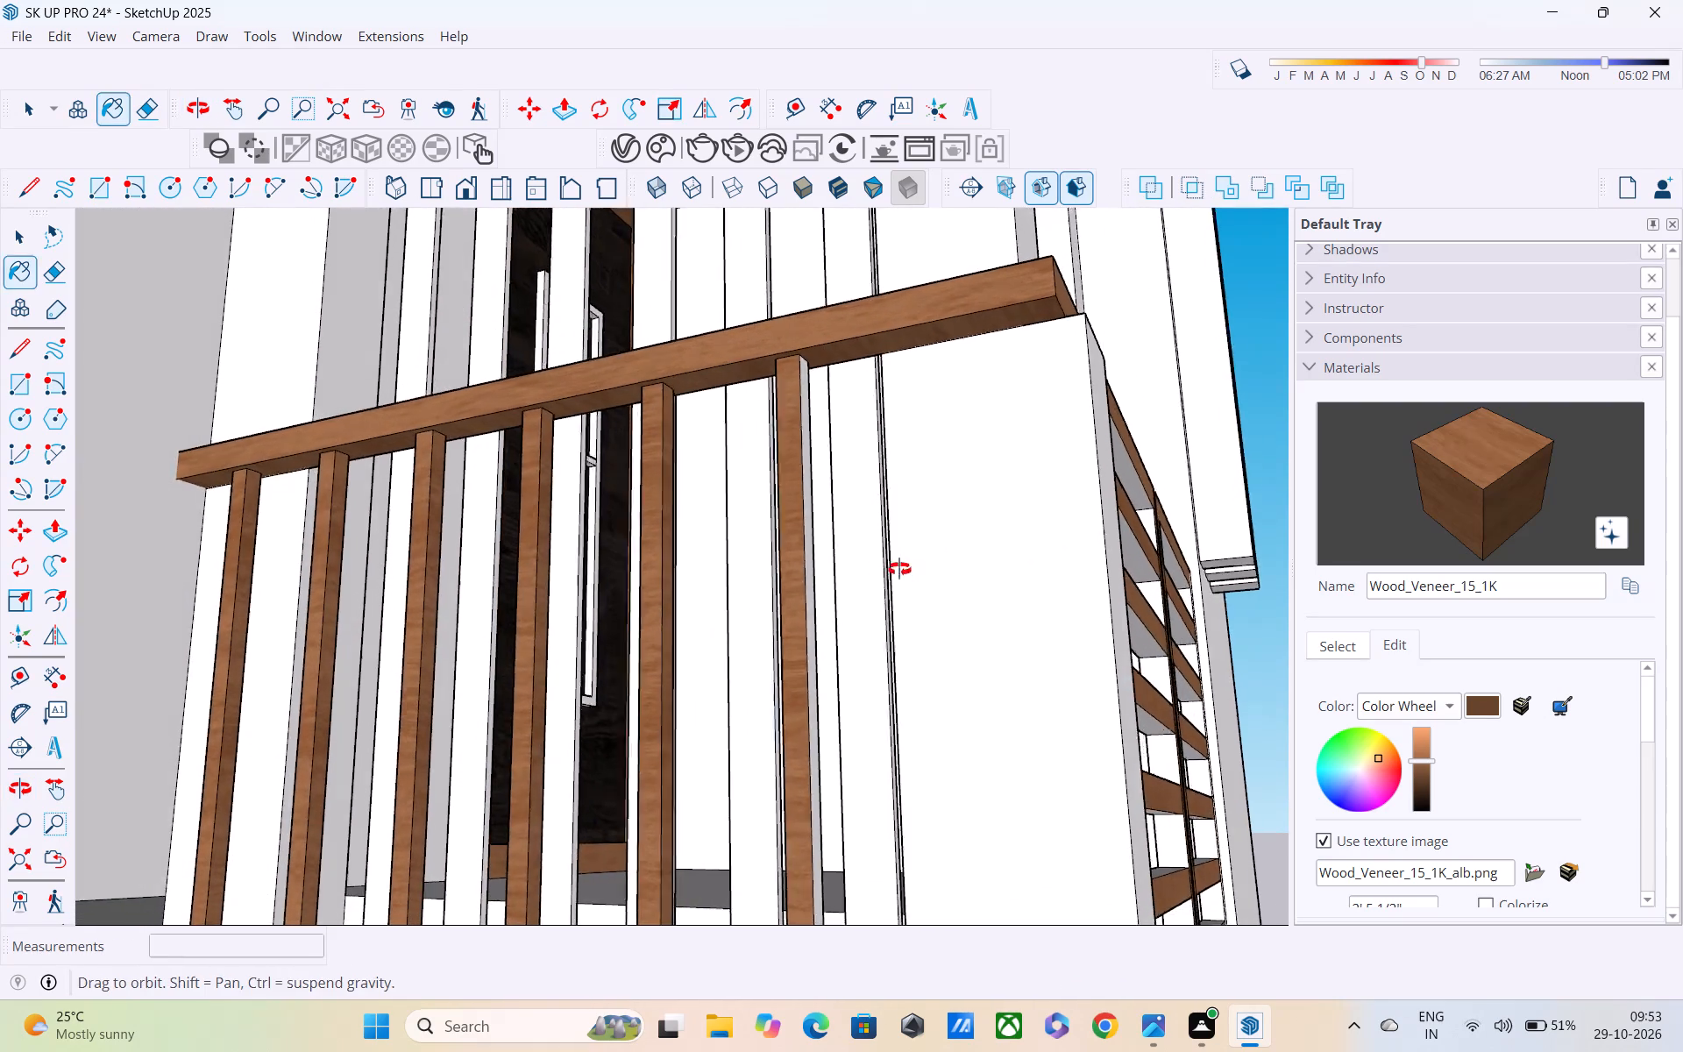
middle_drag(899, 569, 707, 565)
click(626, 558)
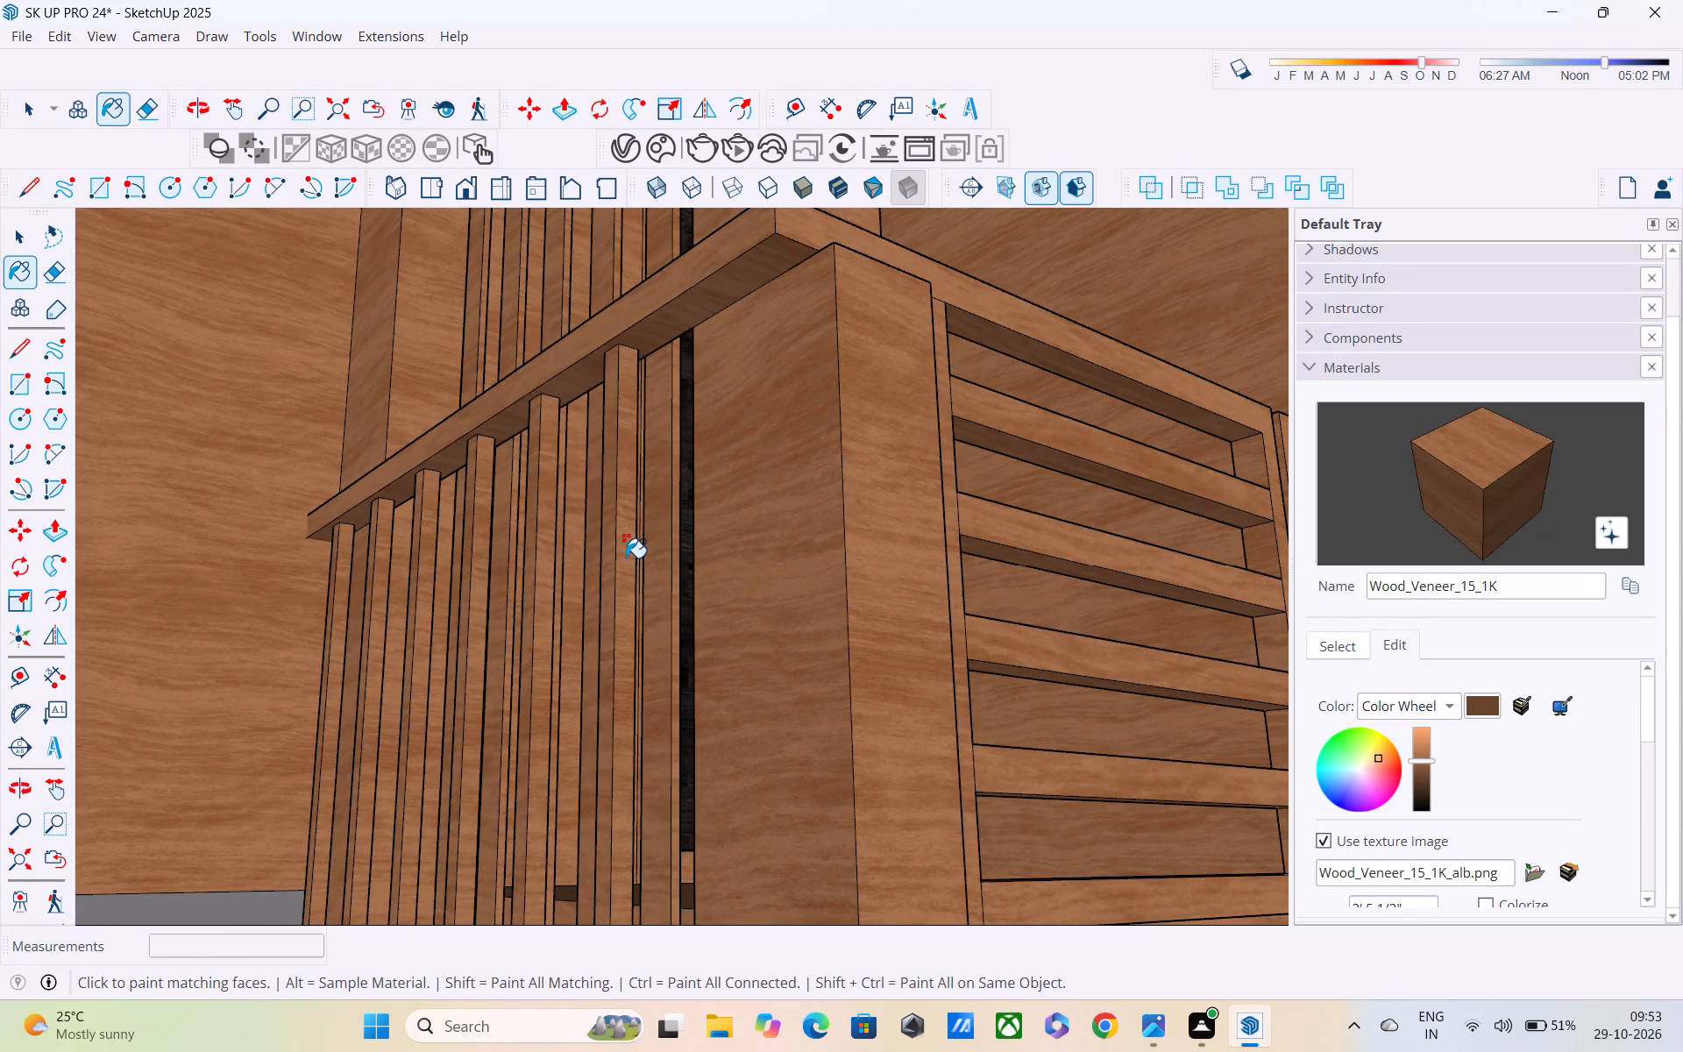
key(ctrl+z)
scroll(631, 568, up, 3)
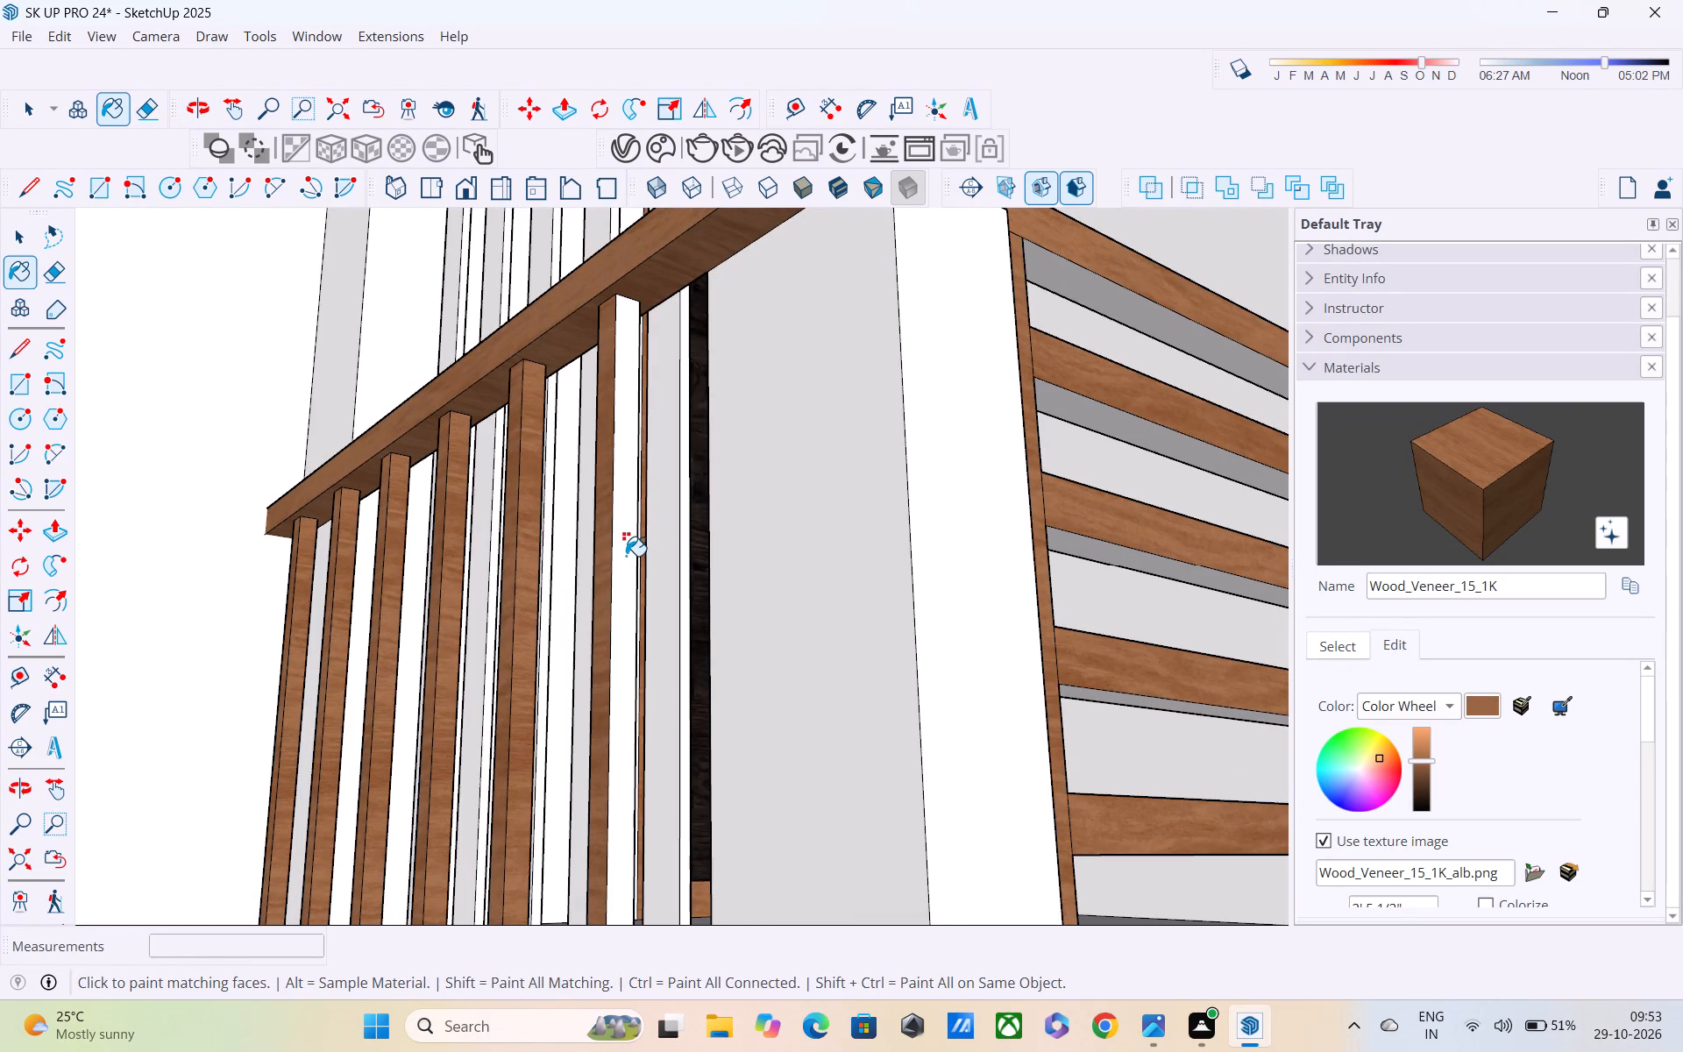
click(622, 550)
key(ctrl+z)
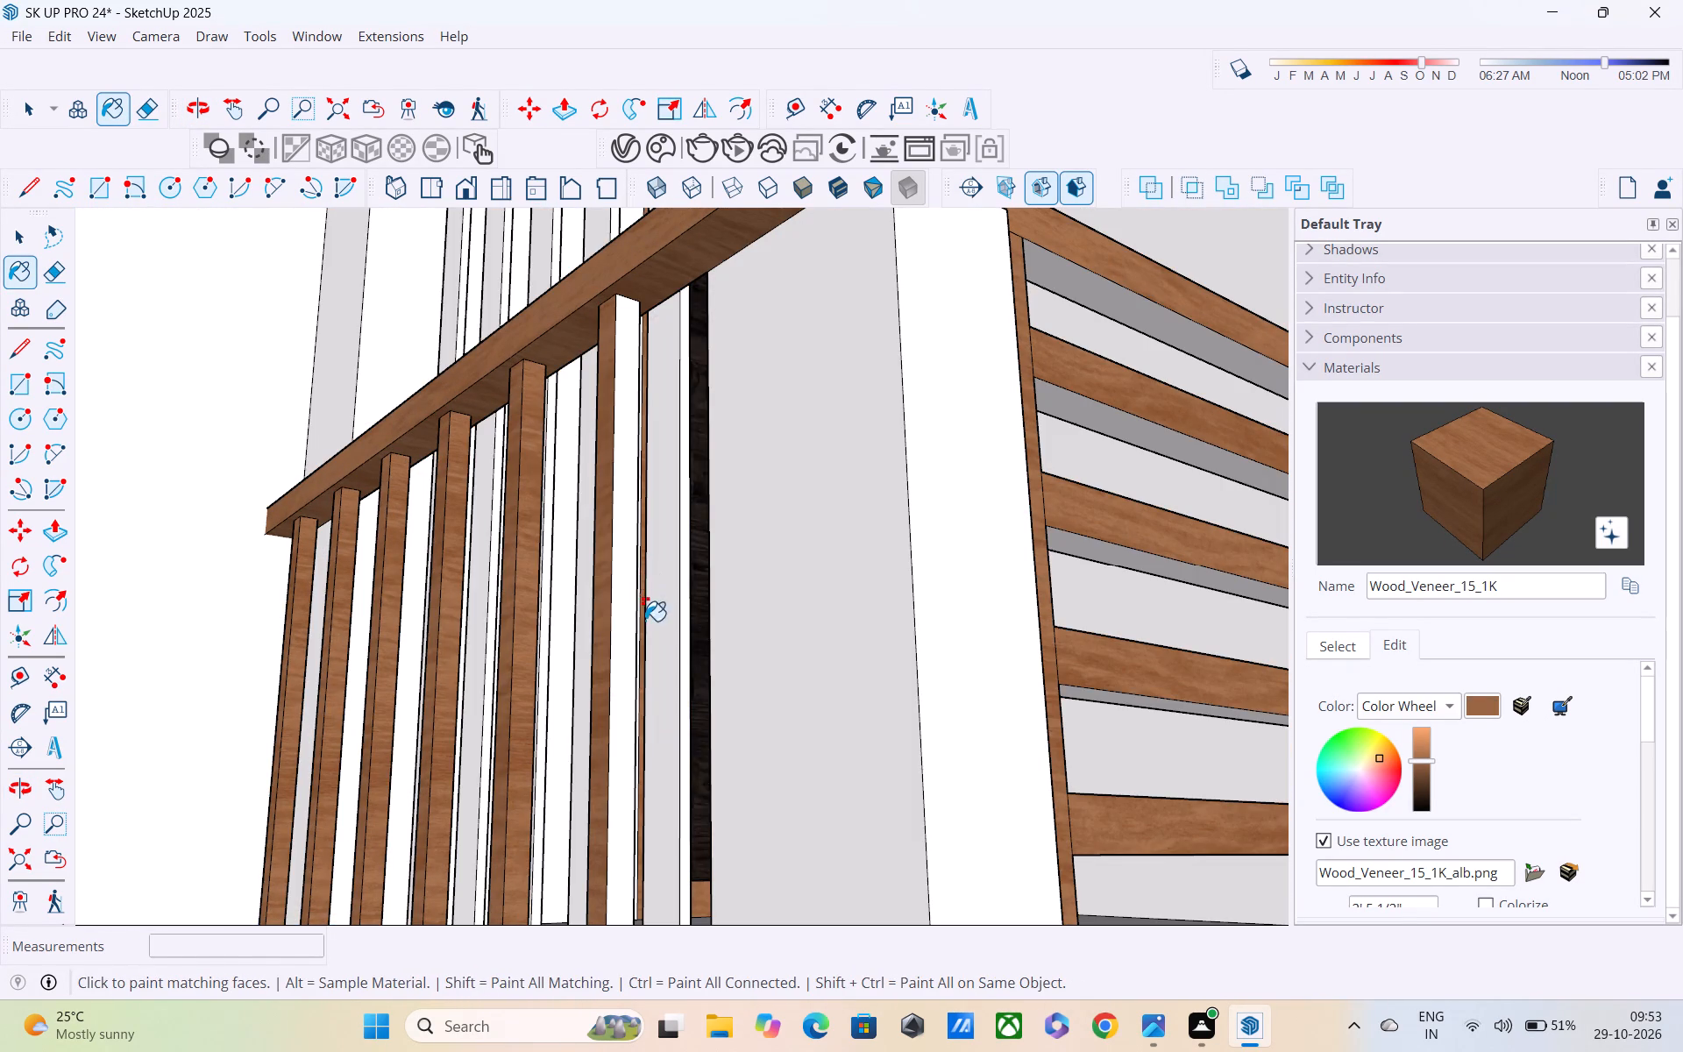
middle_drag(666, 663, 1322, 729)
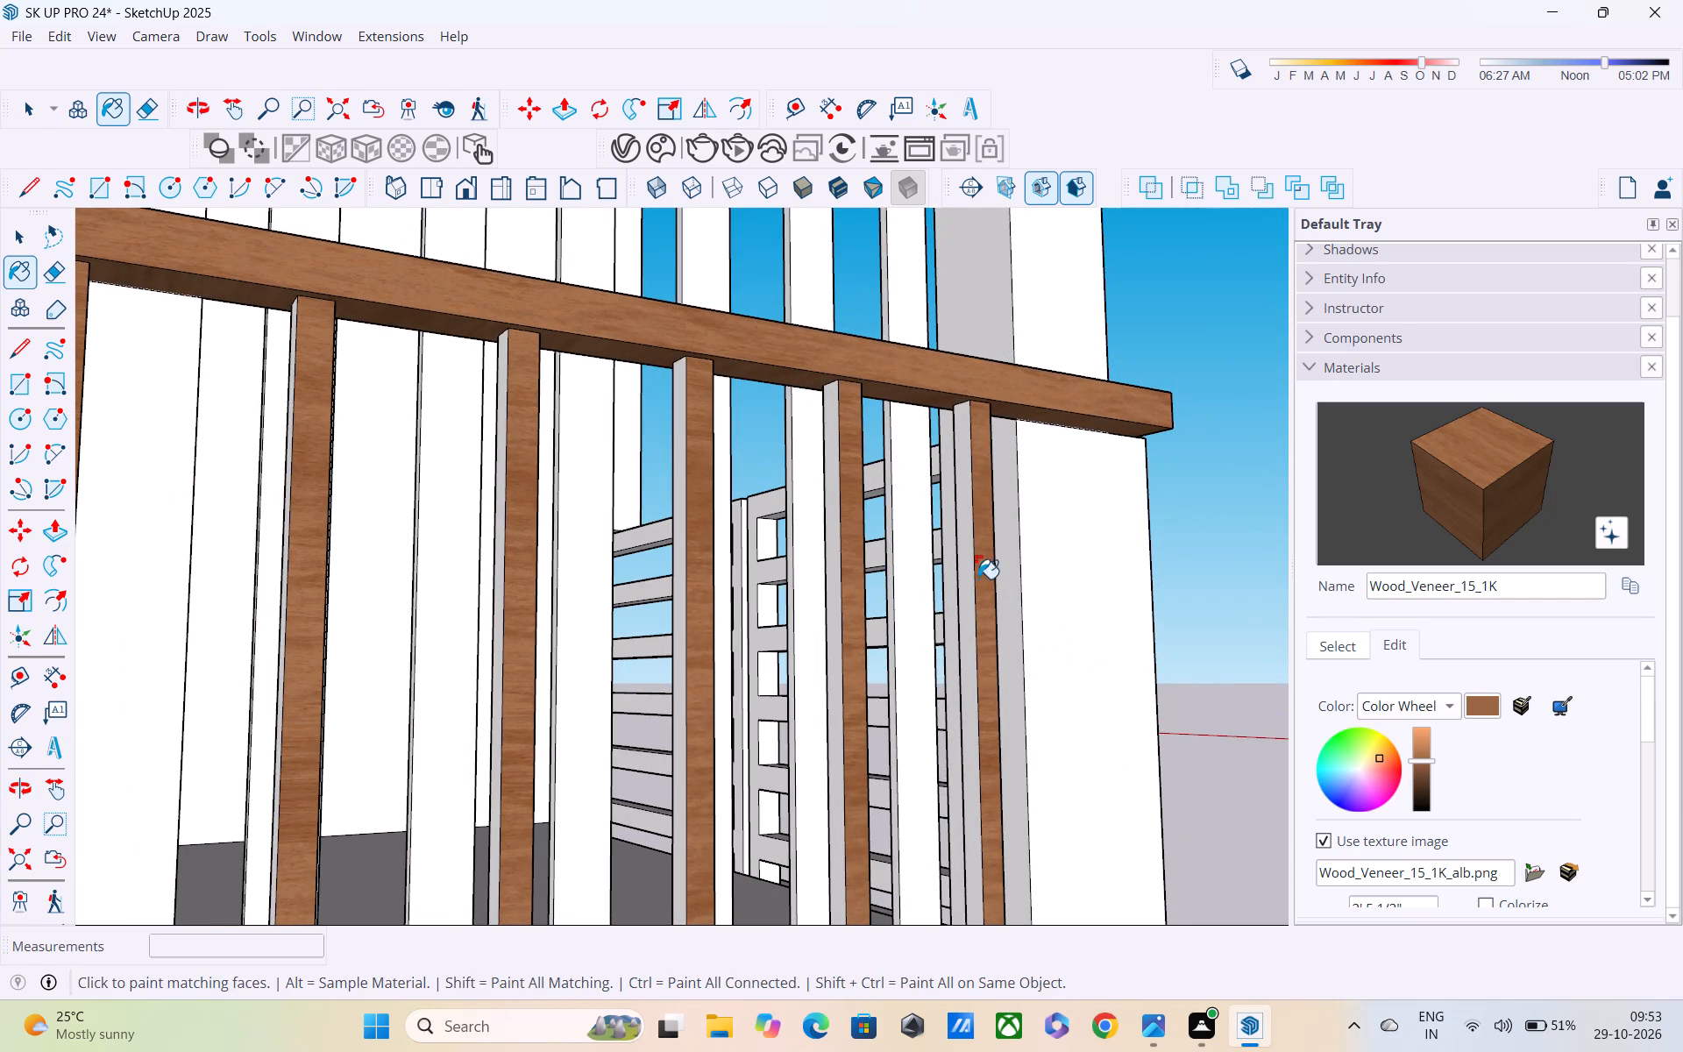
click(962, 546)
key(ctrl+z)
Paint both side faces of the sixth baluster with Wood_Veneer_15_1K, selecting only its unpainted side face first.
key(space)
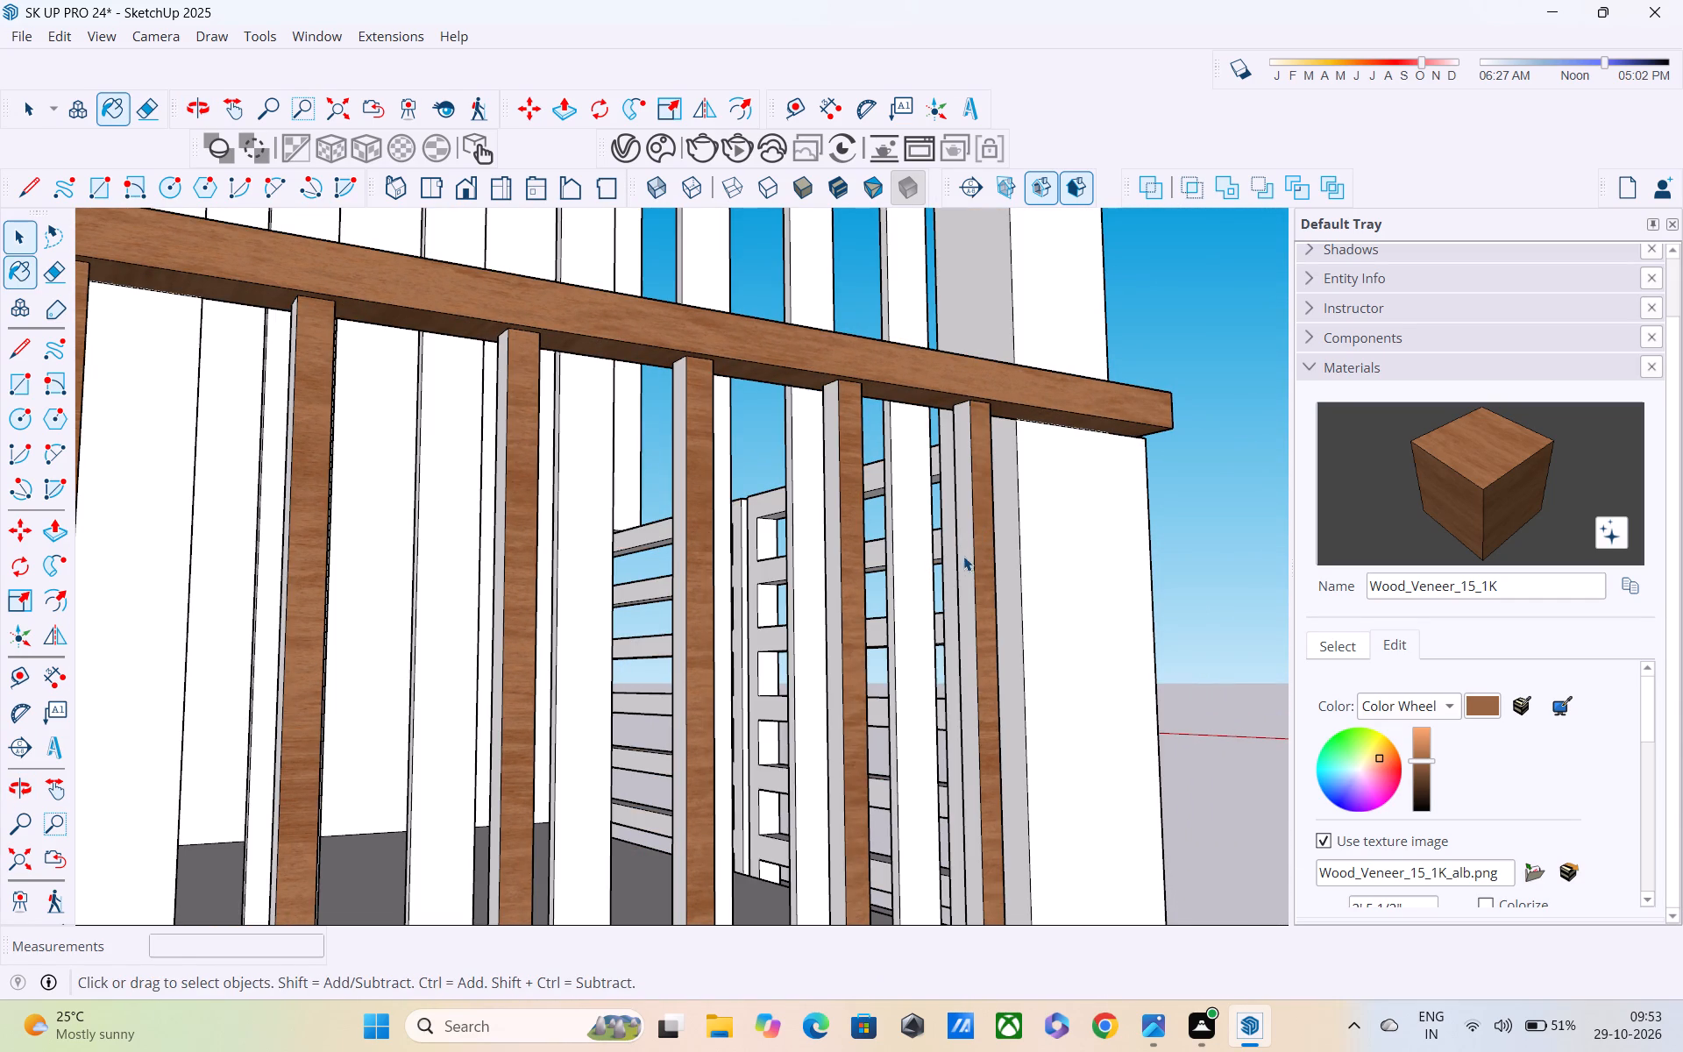
double_click(969, 570)
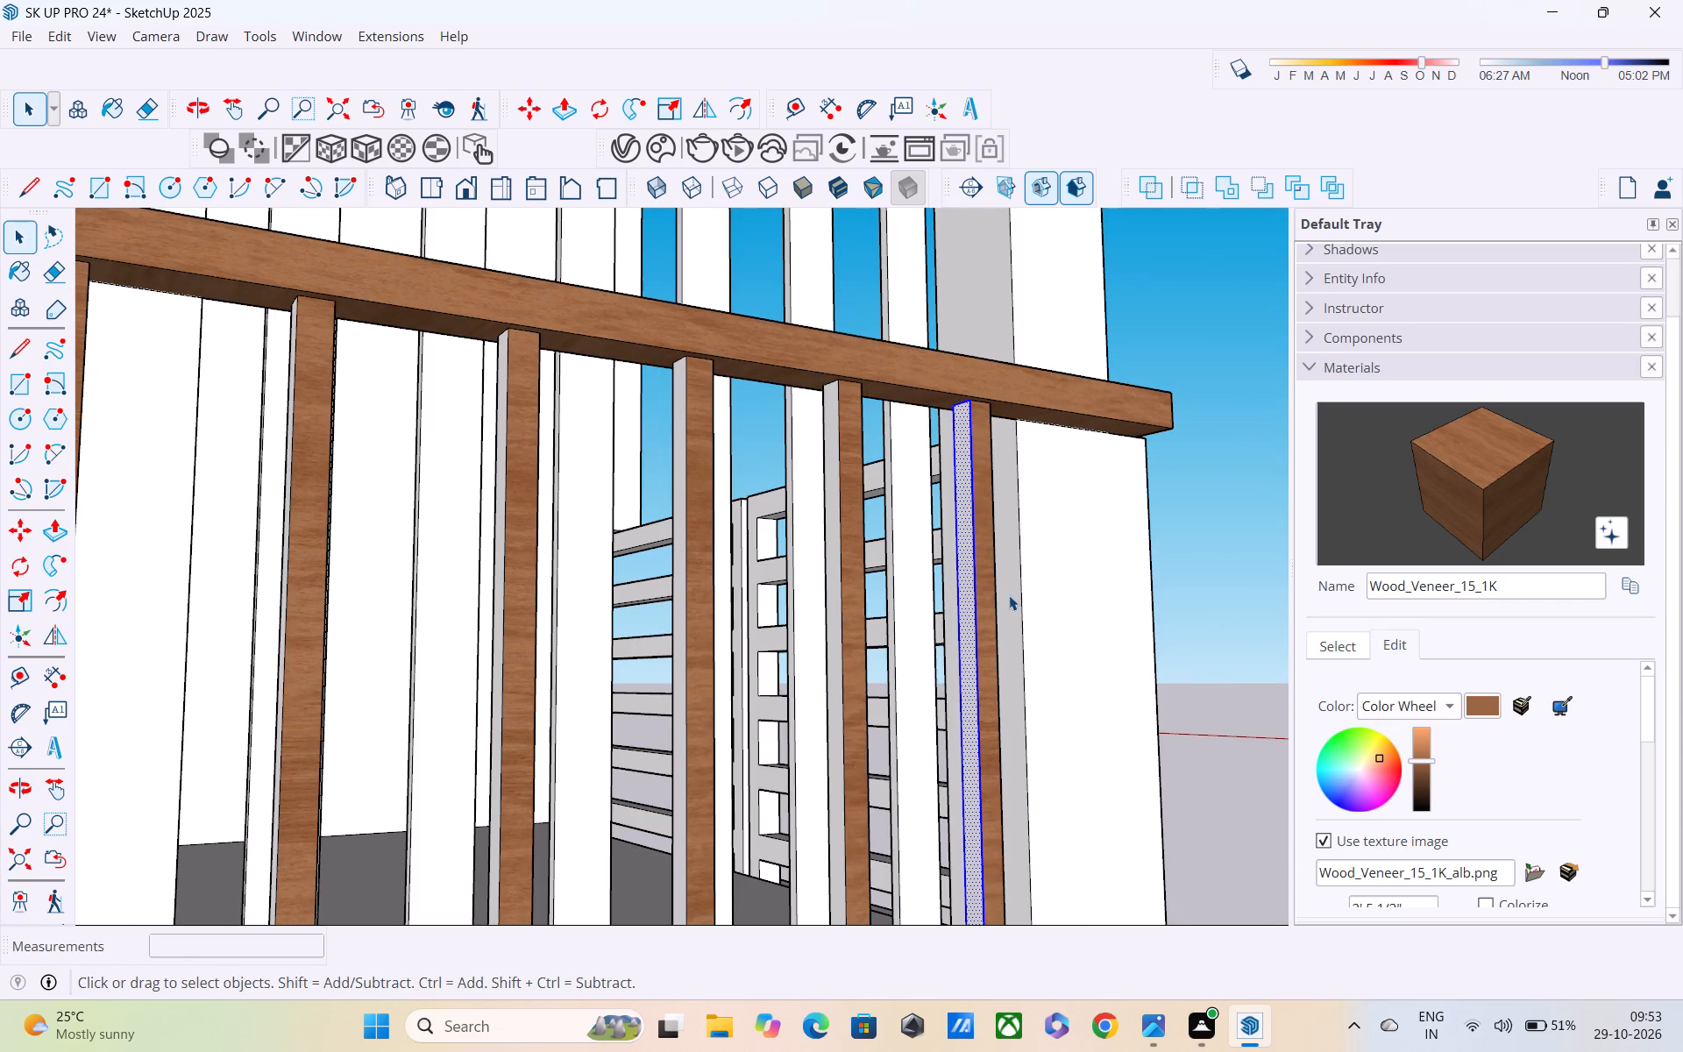
click(1489, 473)
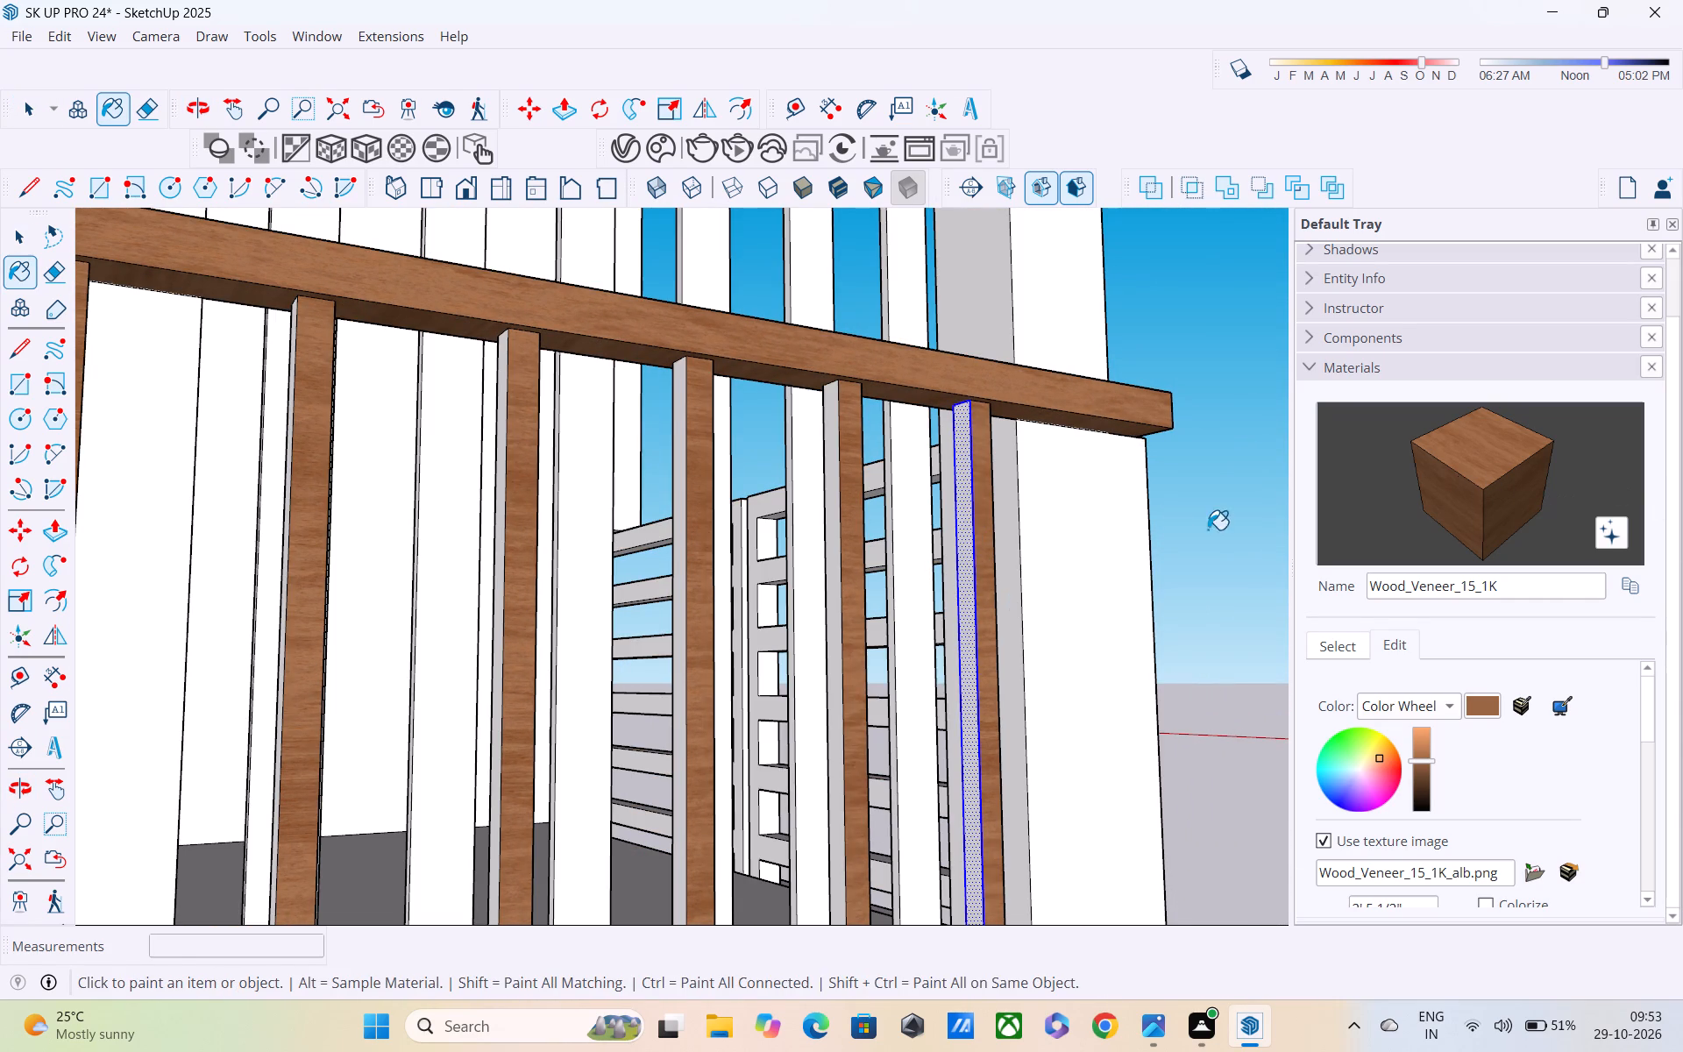
click(962, 532)
middle_drag(973, 551, 530, 536)
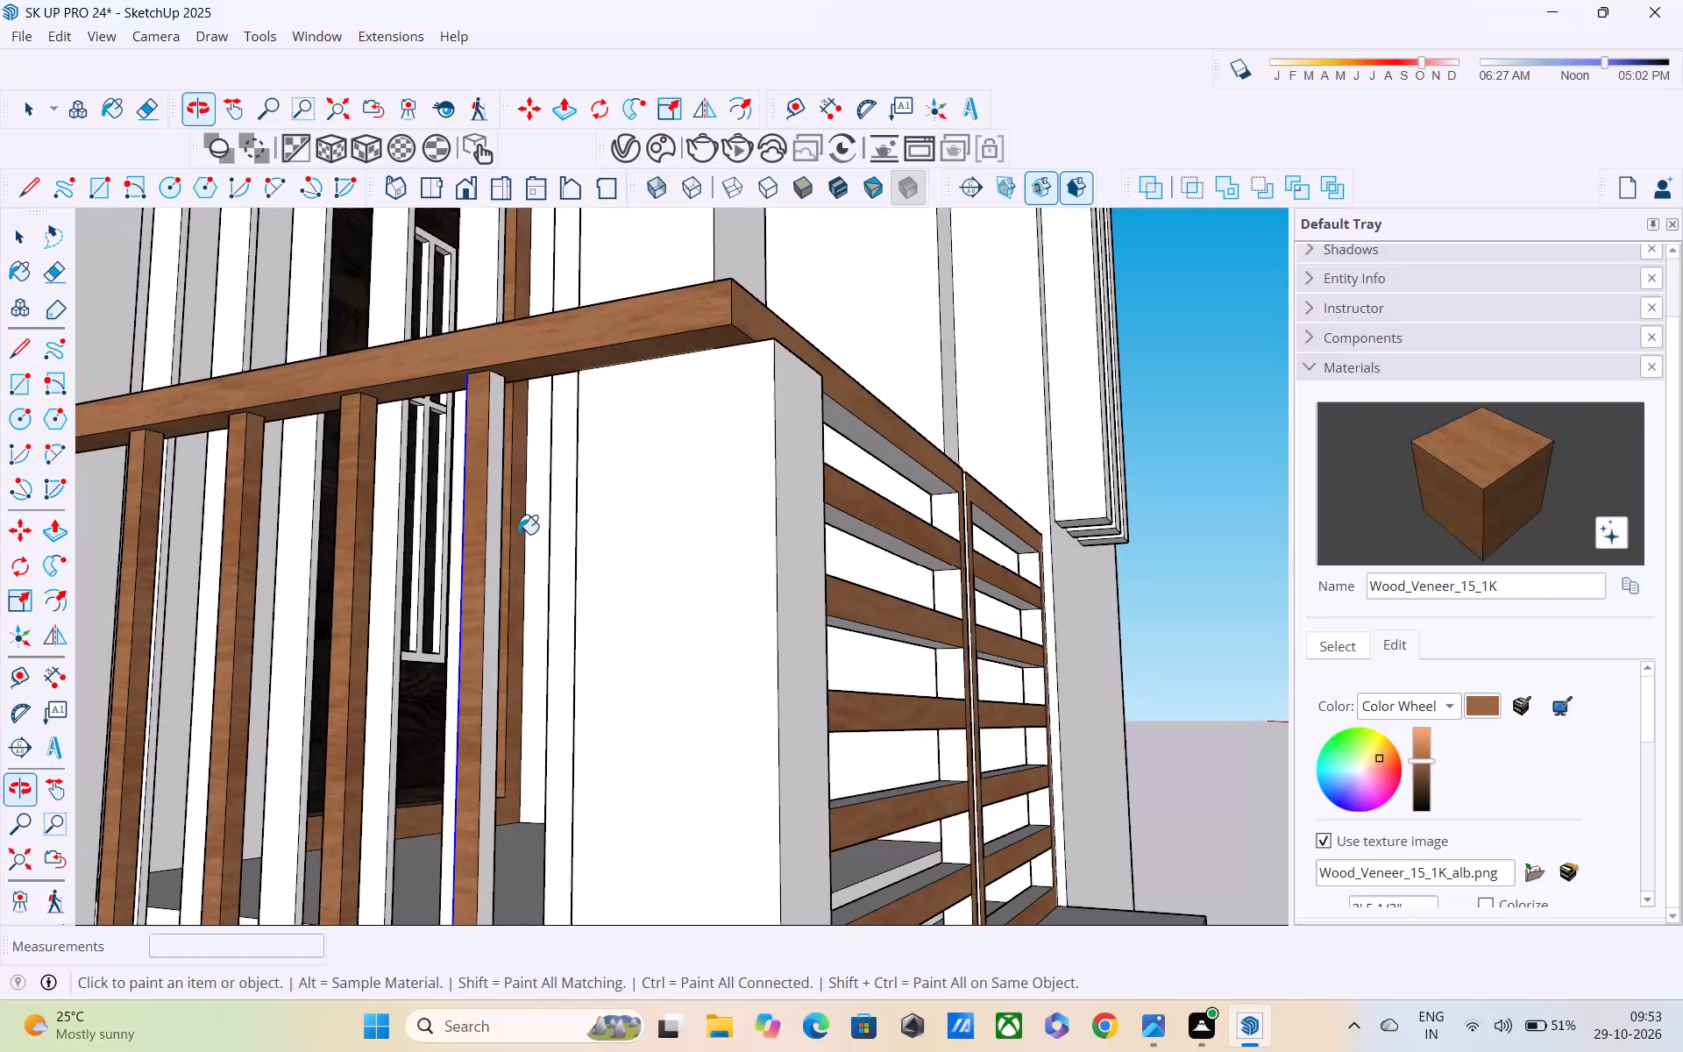
click(491, 501)
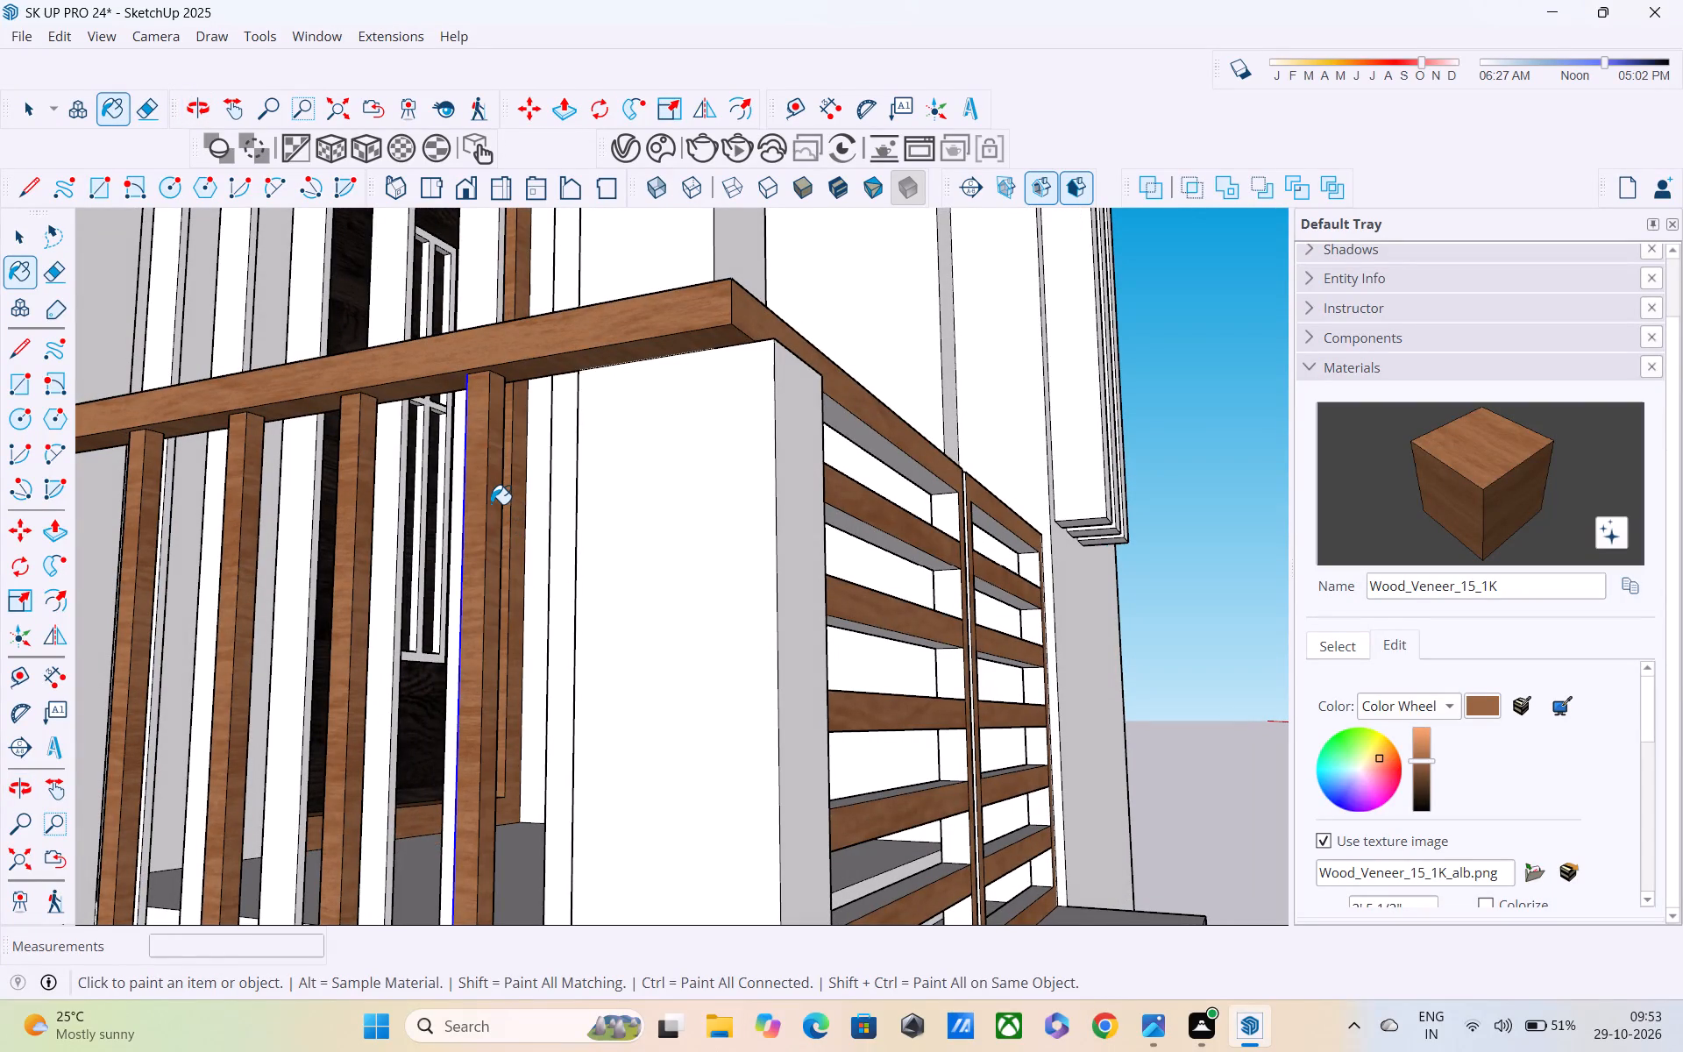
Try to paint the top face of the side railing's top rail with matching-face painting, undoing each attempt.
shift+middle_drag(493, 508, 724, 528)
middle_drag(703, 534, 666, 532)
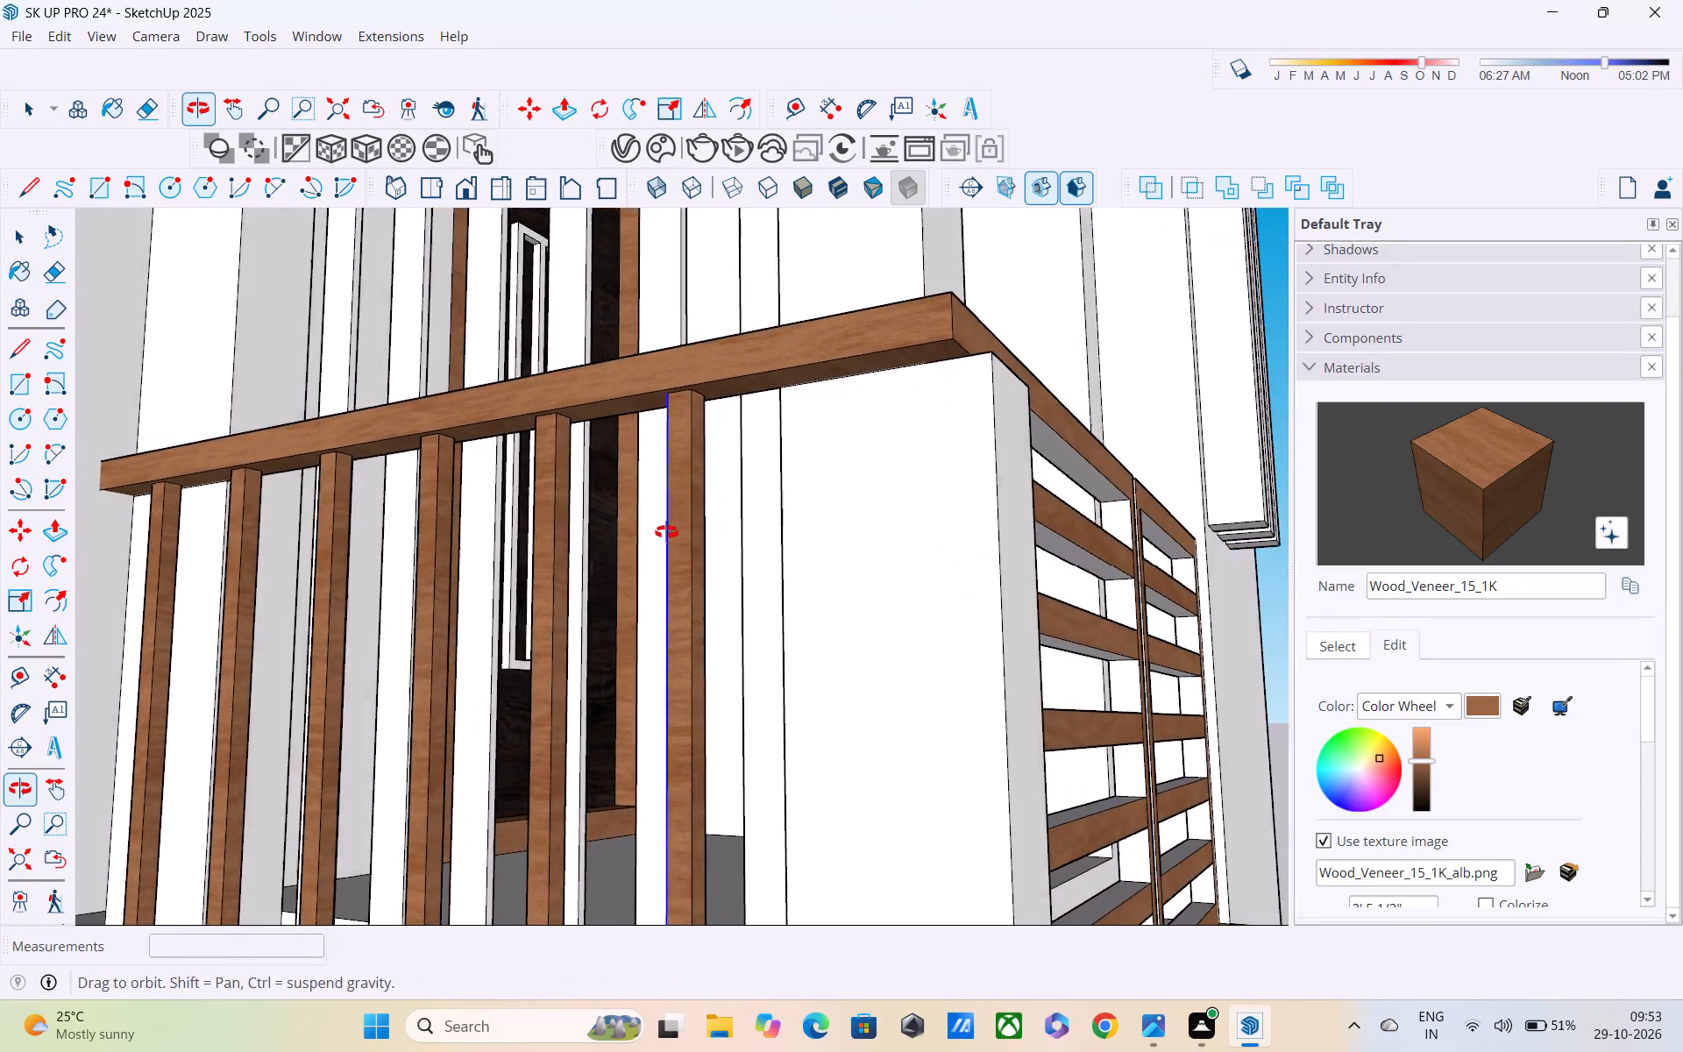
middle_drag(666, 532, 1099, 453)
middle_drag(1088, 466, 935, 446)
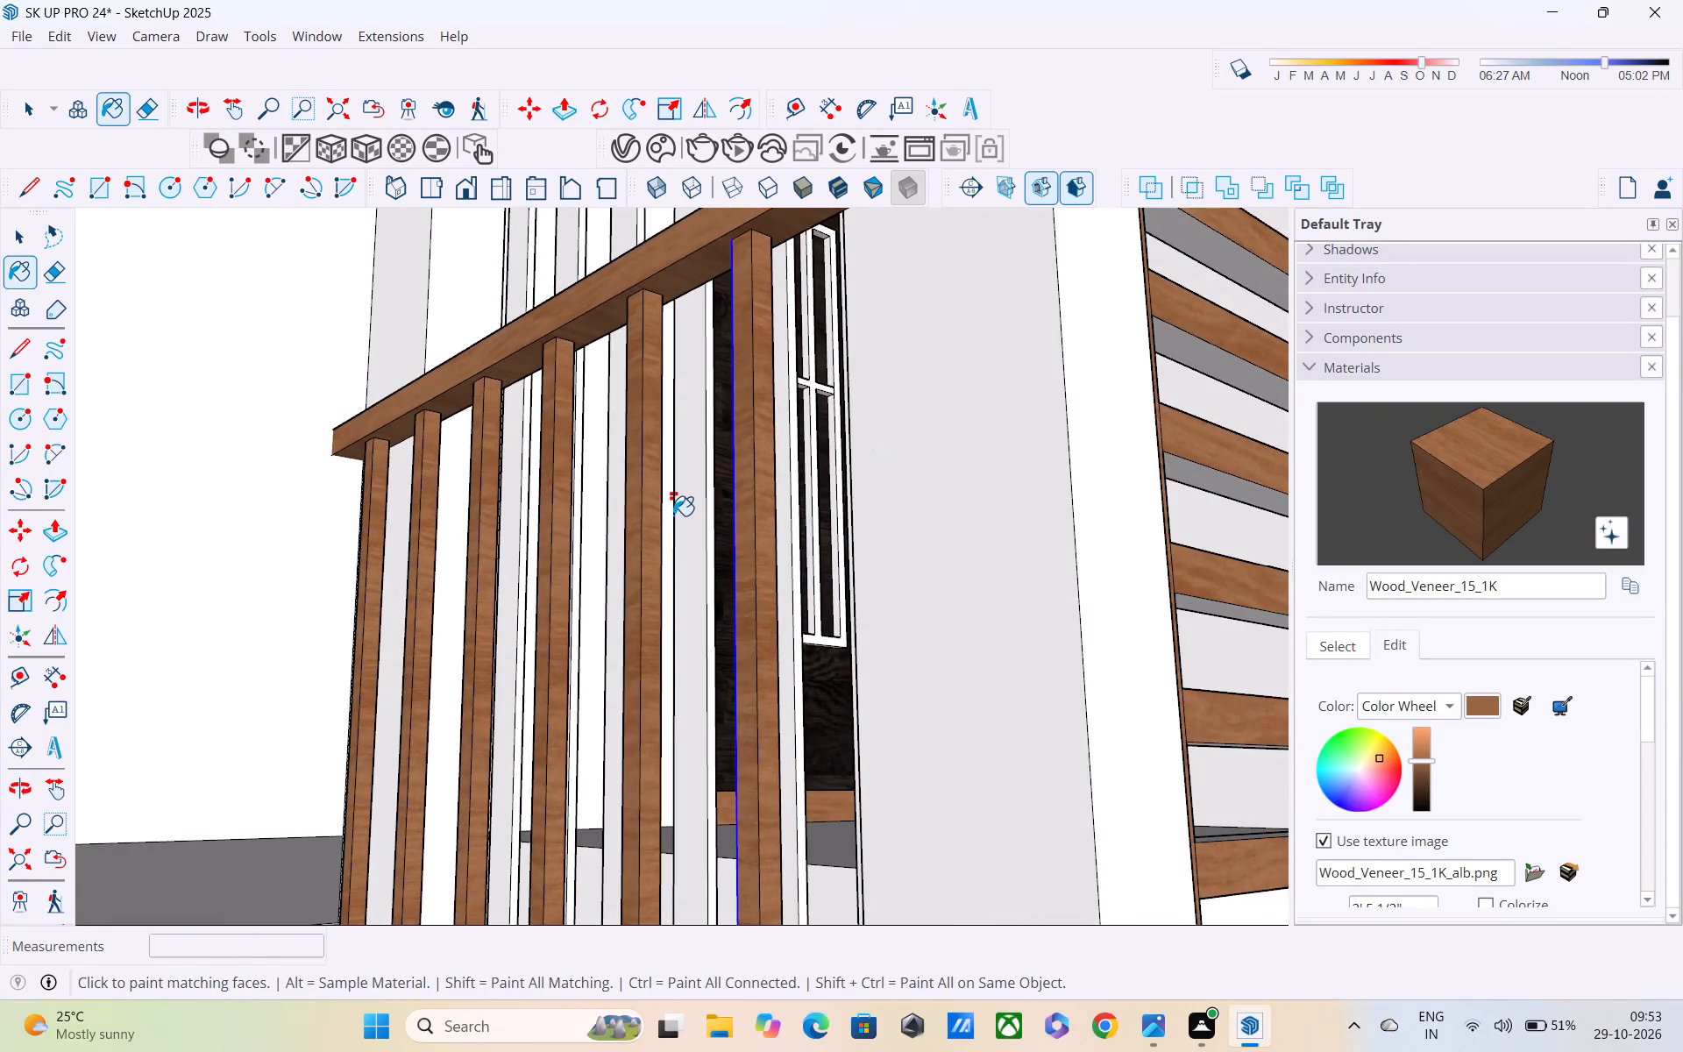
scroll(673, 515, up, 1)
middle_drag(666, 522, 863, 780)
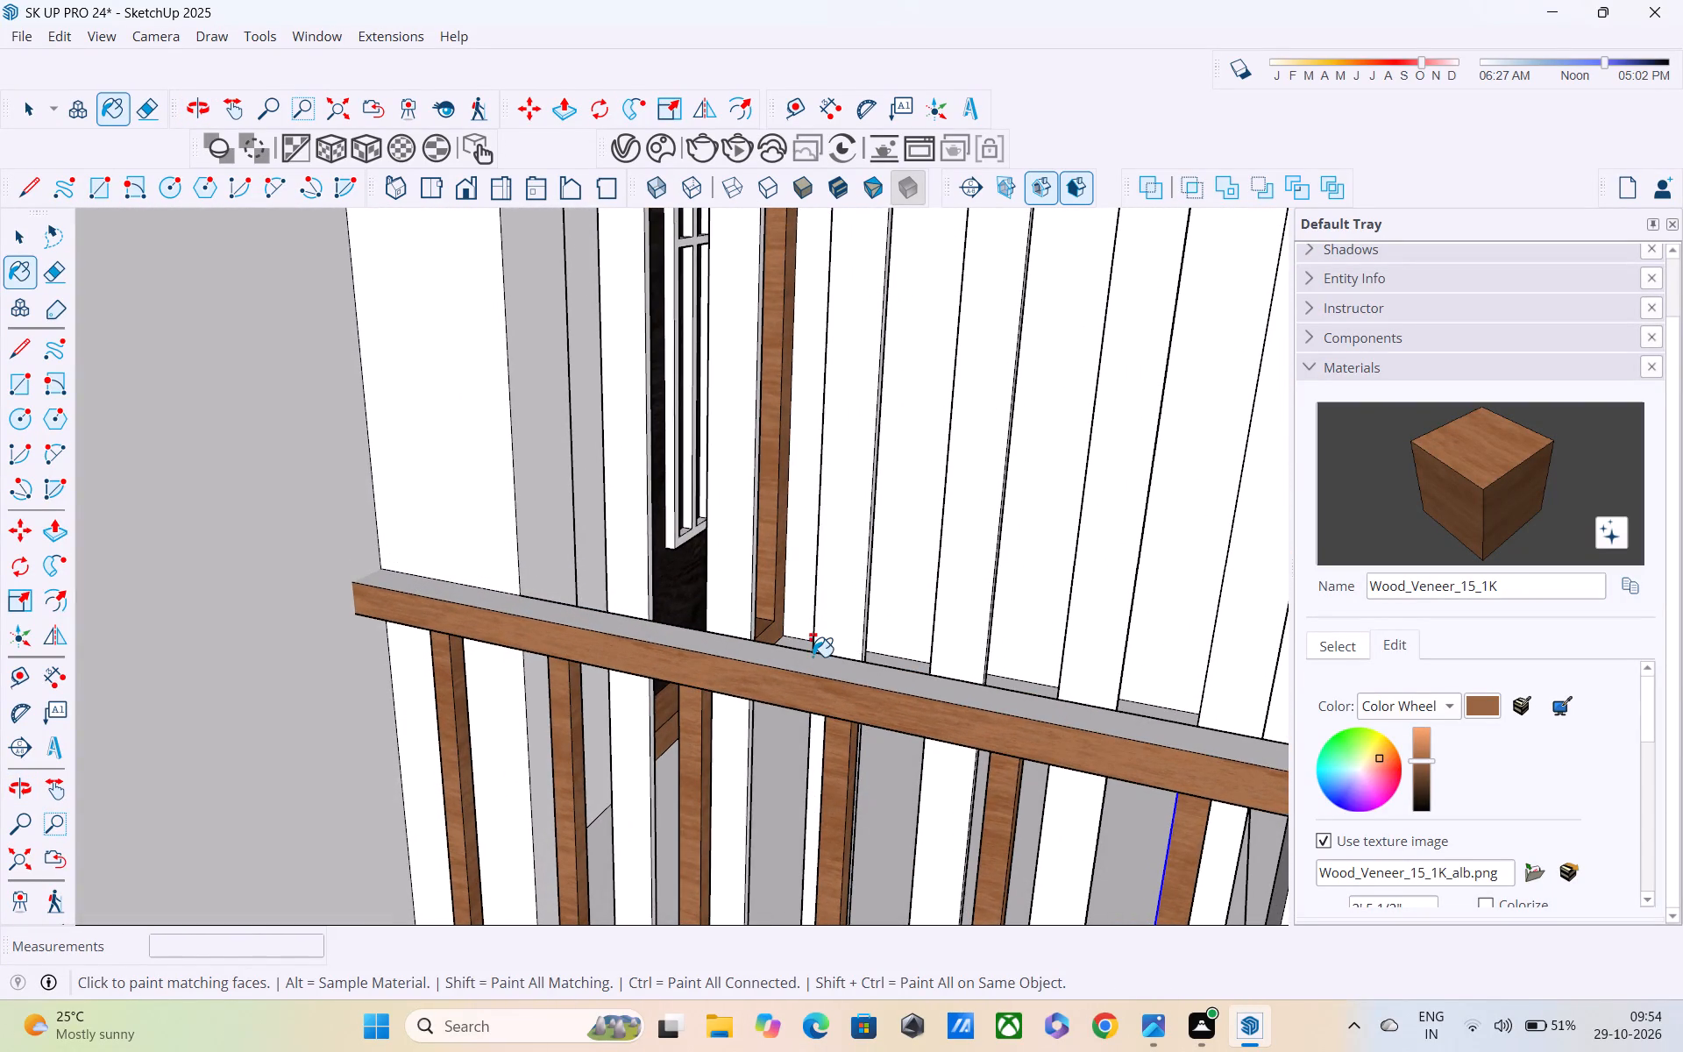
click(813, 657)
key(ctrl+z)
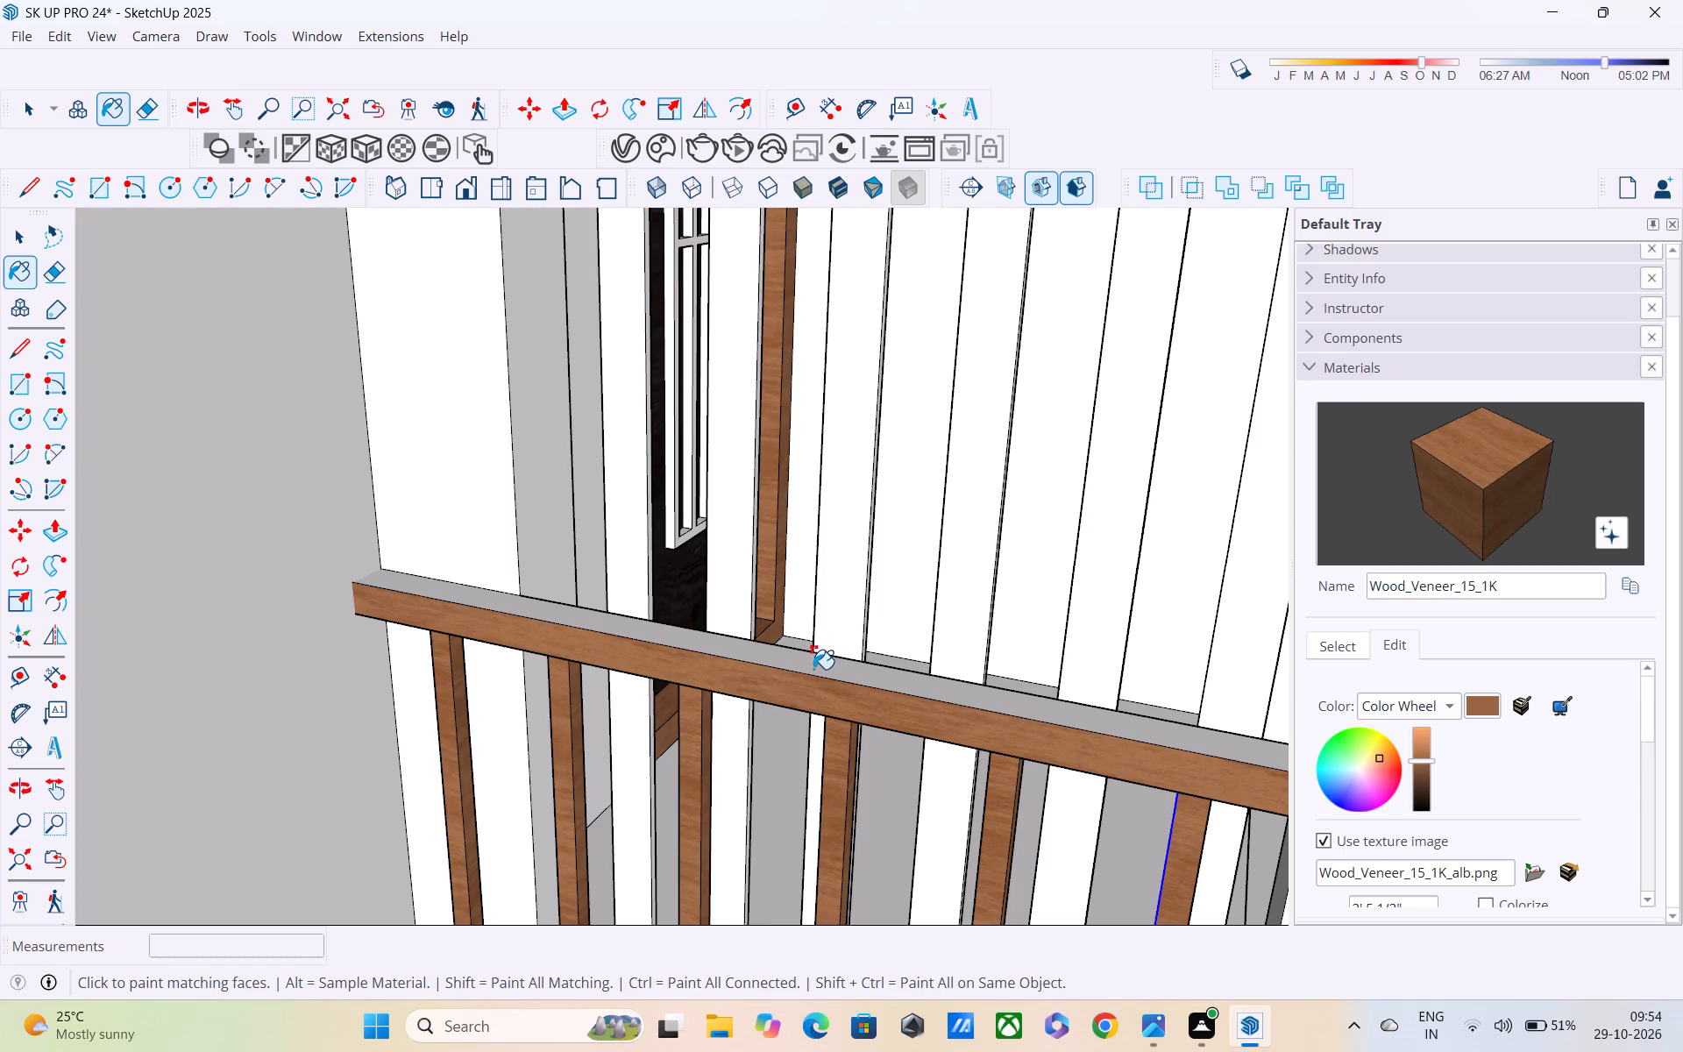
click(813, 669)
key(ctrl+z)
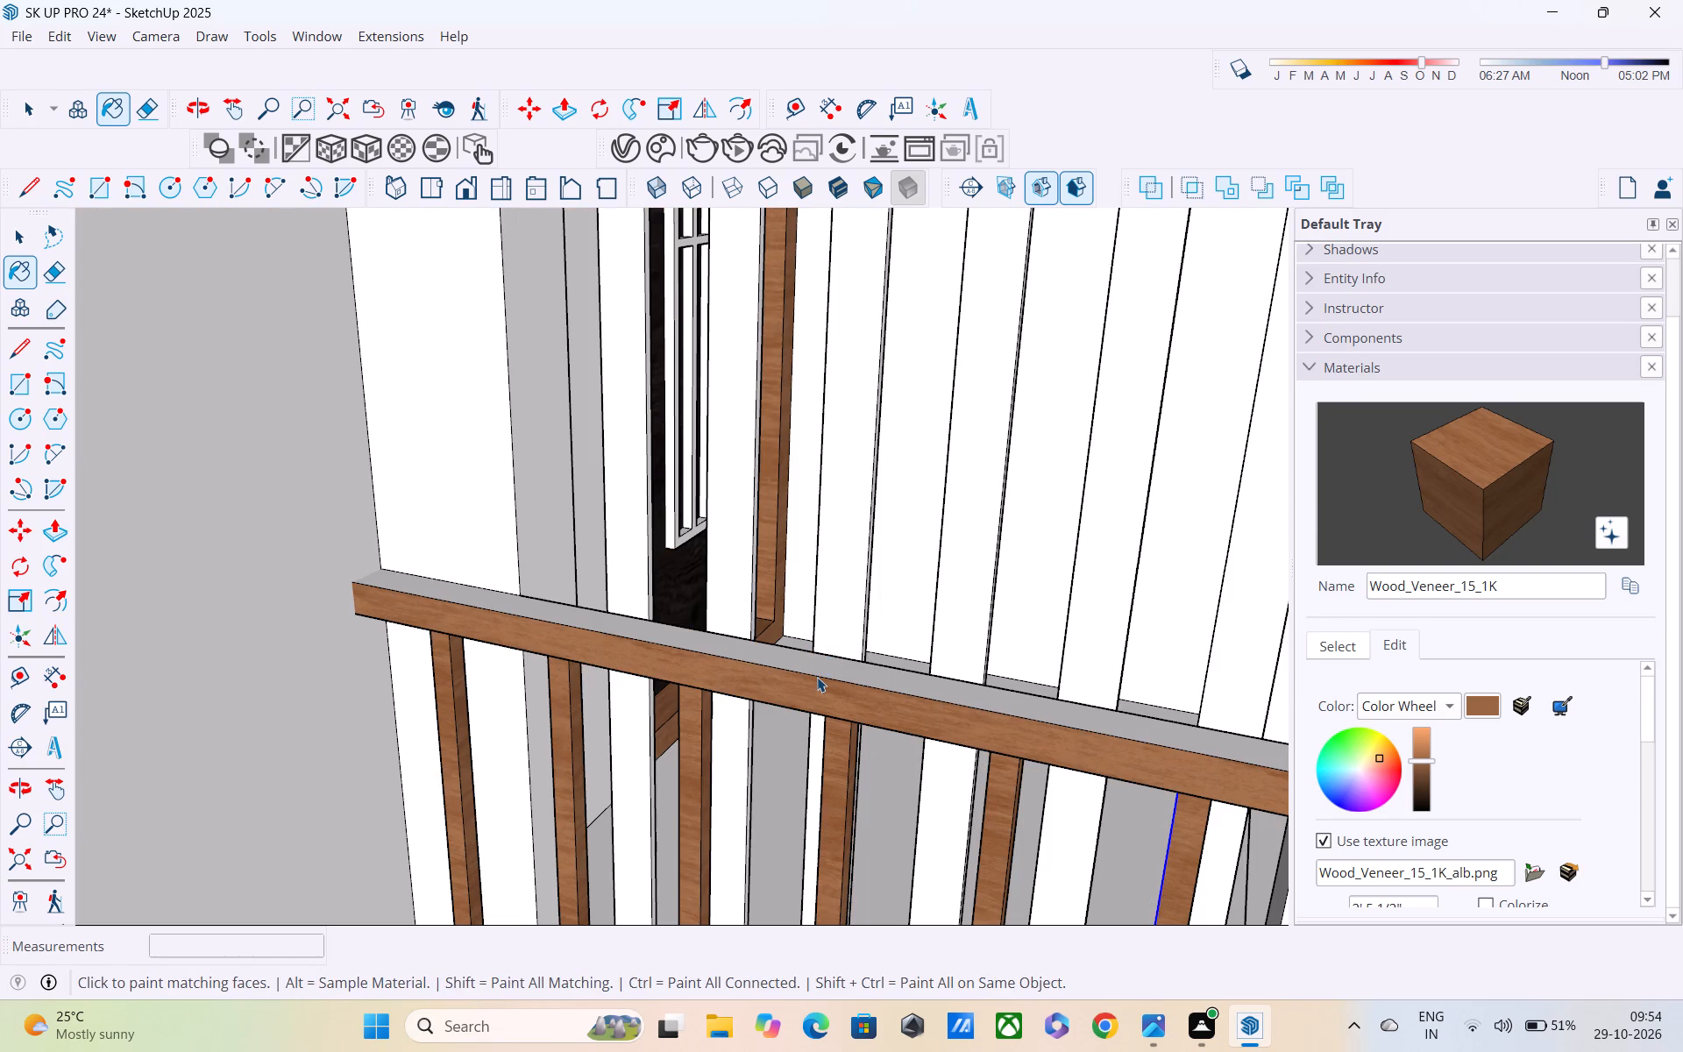
Select the top face of the railing's top rail and paint it with Wood_Veneer_15_1K.
key(space)
double_click(819, 665)
click(1457, 498)
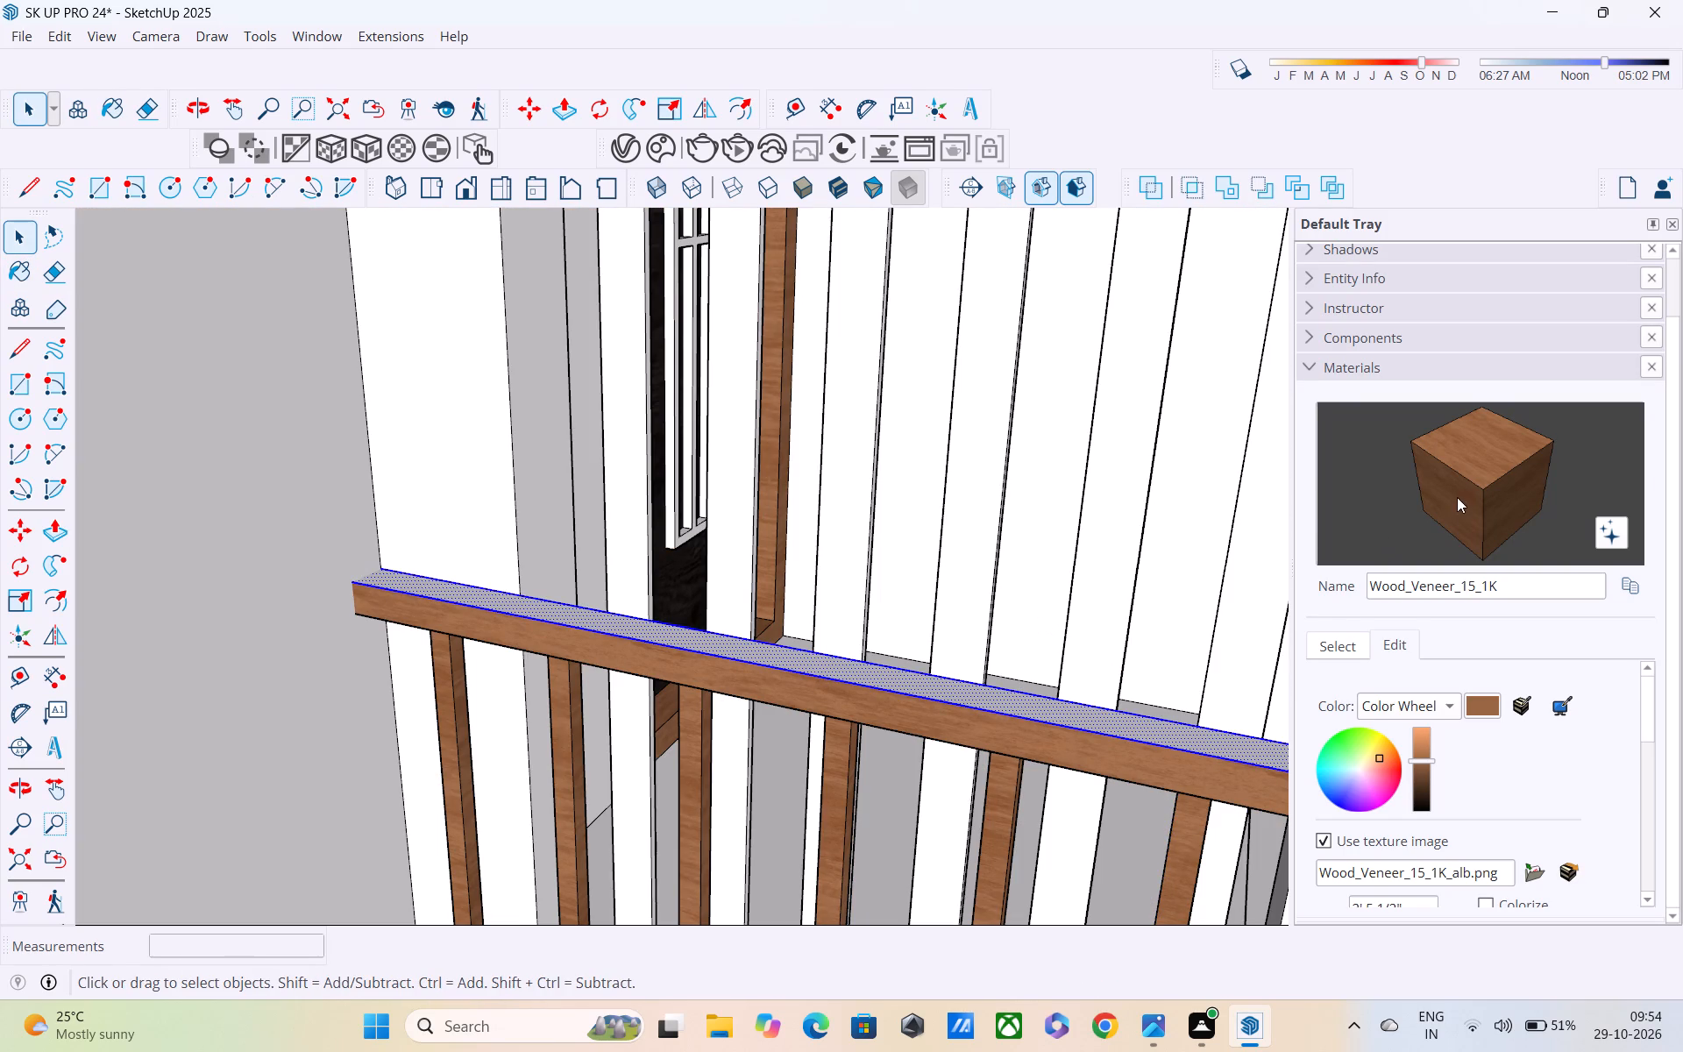
click(1055, 707)
Paint the inner faces between the rails on the railing-side gate leaf's central stile with Wood_Veneer_15_1K.
shift+middle_drag(1046, 707, 1012, 551)
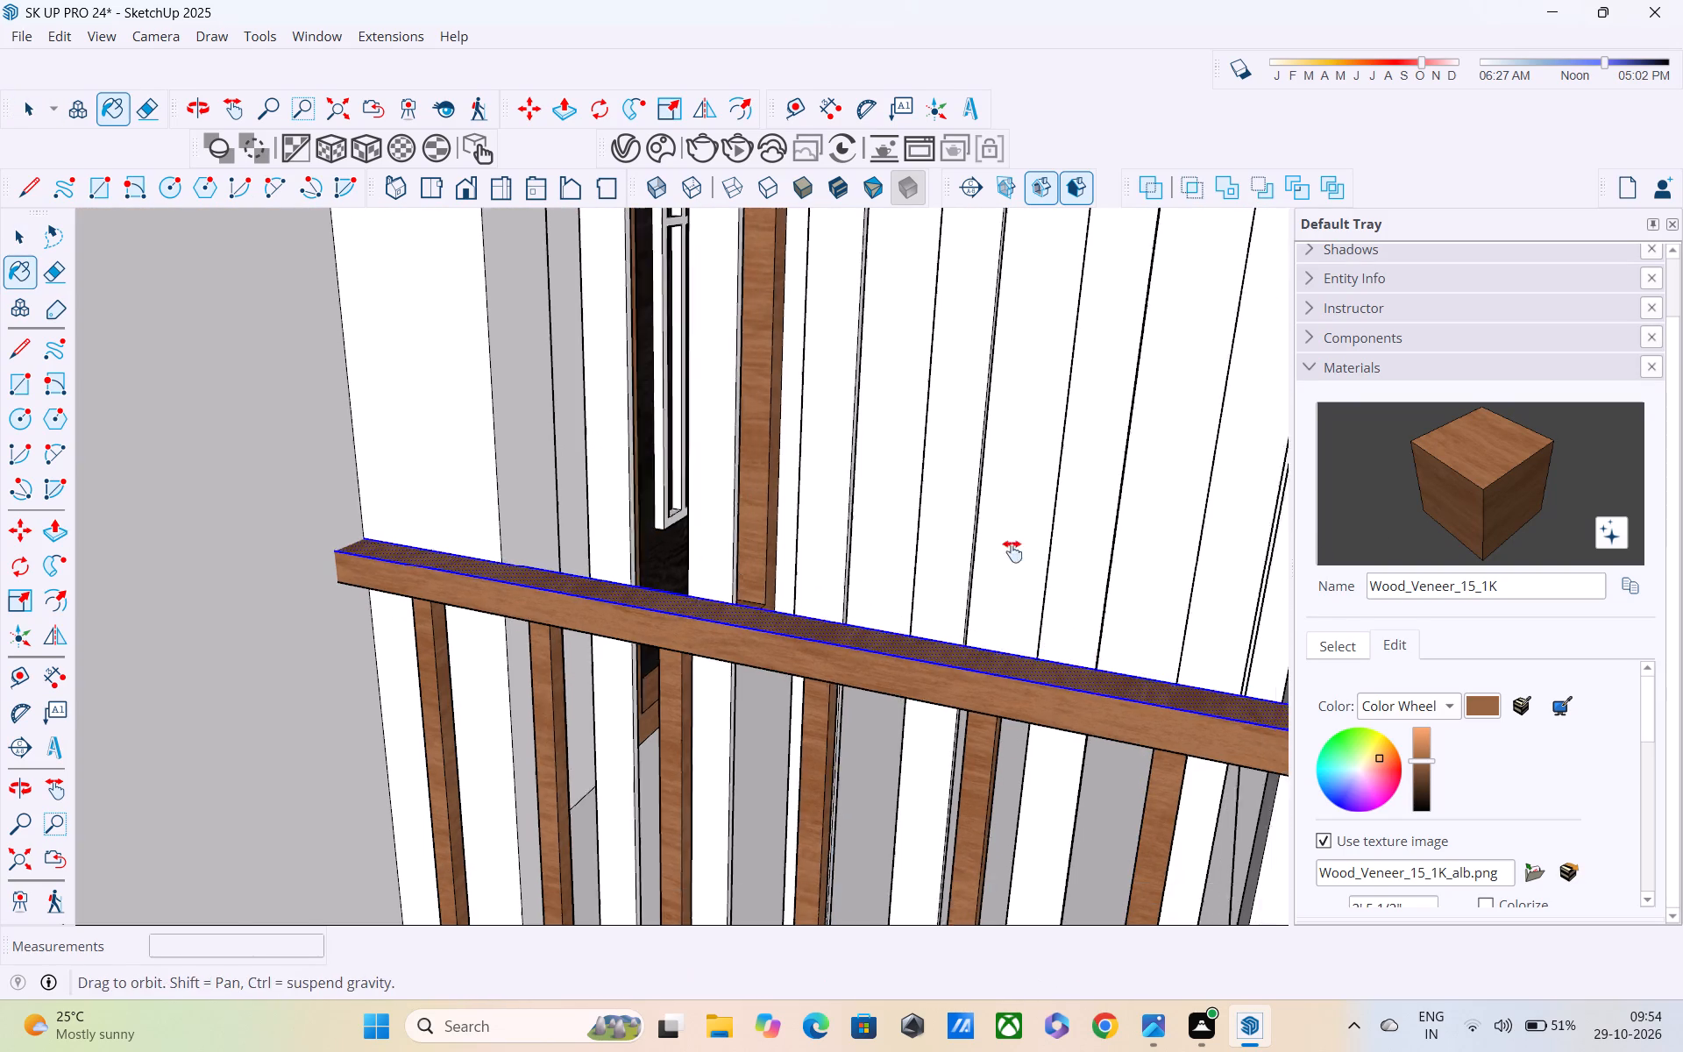
shift+middle_drag(1012, 551, 1007, 425)
middle_drag(534, 709, 890, 477)
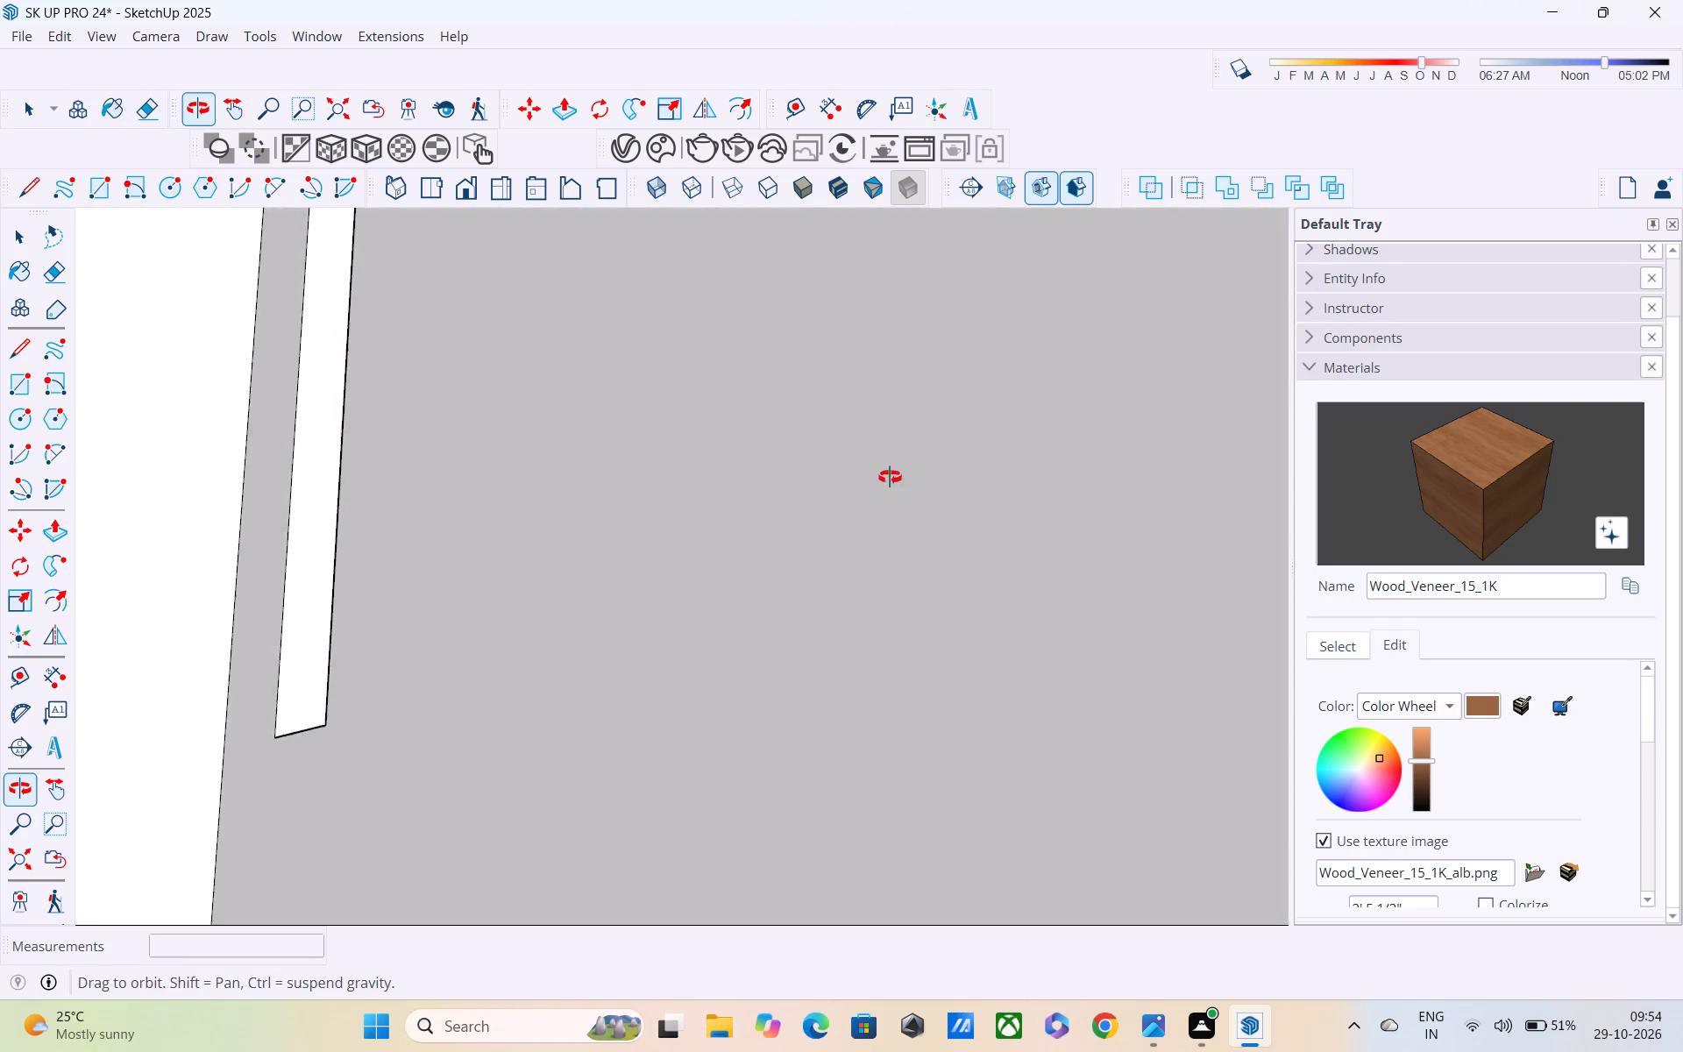
middle_drag(890, 477, 794, 509)
scroll(642, 828, up, 2)
scroll(642, 828, down, 4)
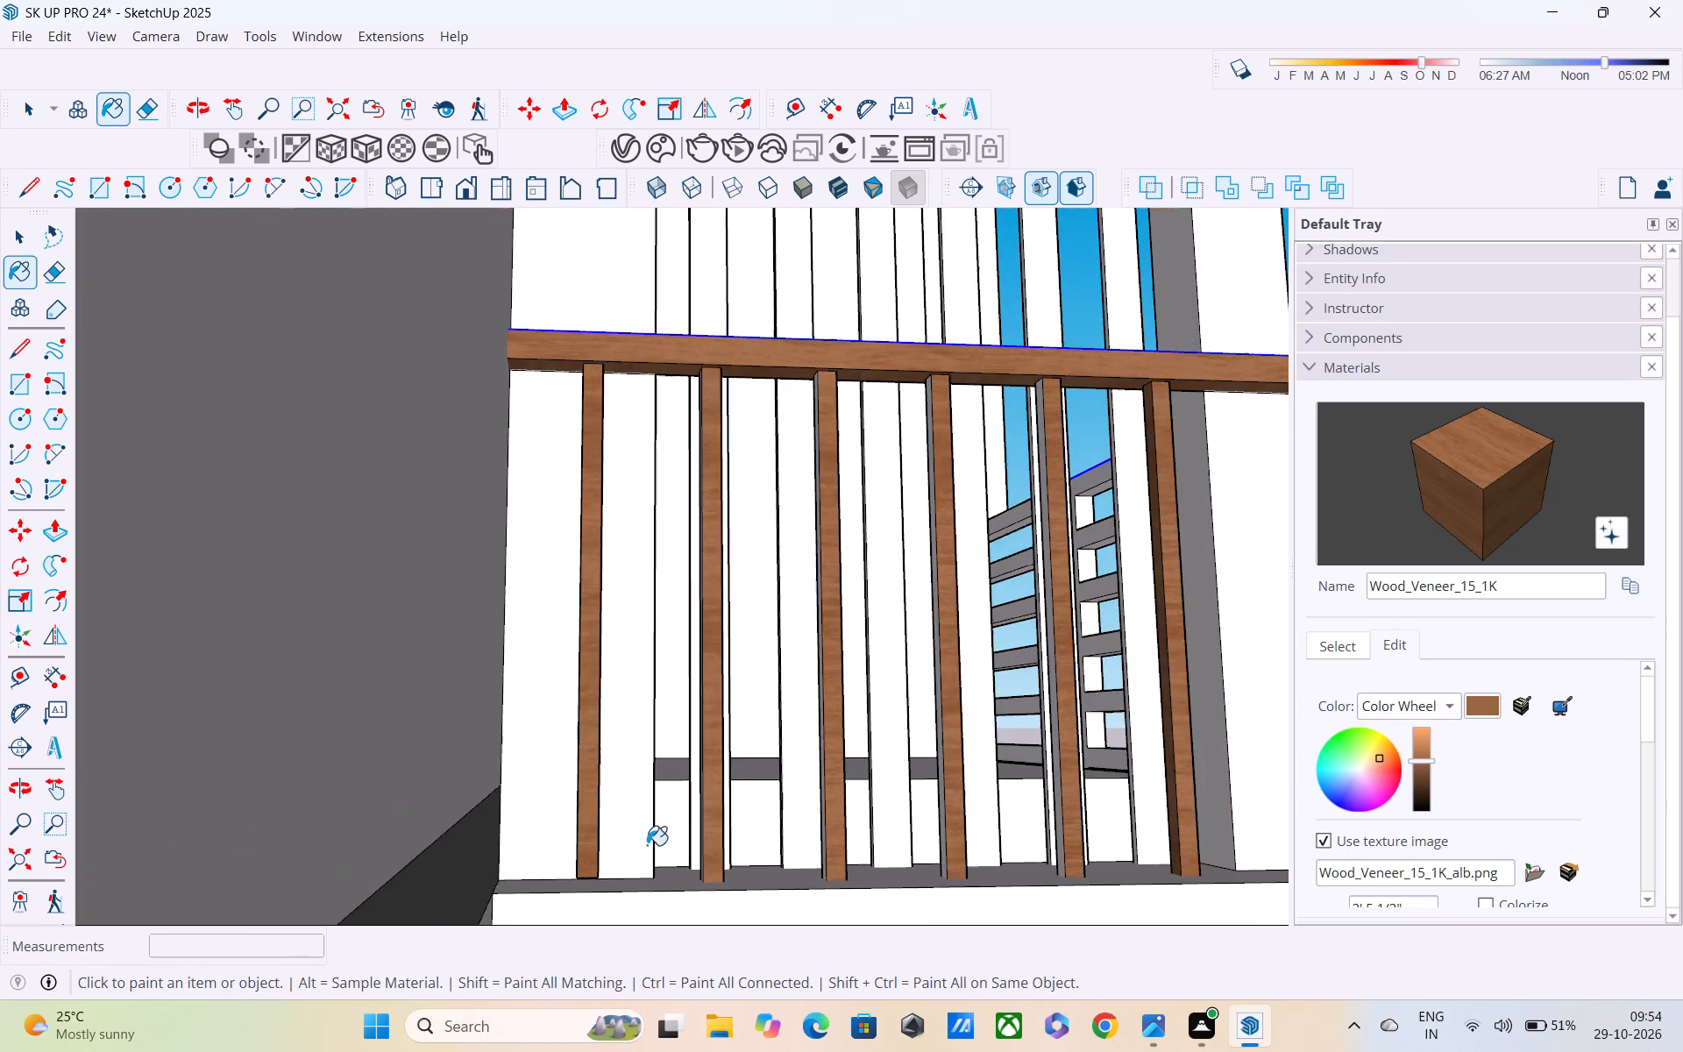
middle_drag(831, 749, 508, 818)
scroll(508, 818, down, 1)
scroll(508, 818, up, 1)
scroll(507, 818, down, 5)
middle_drag(784, 736, 536, 714)
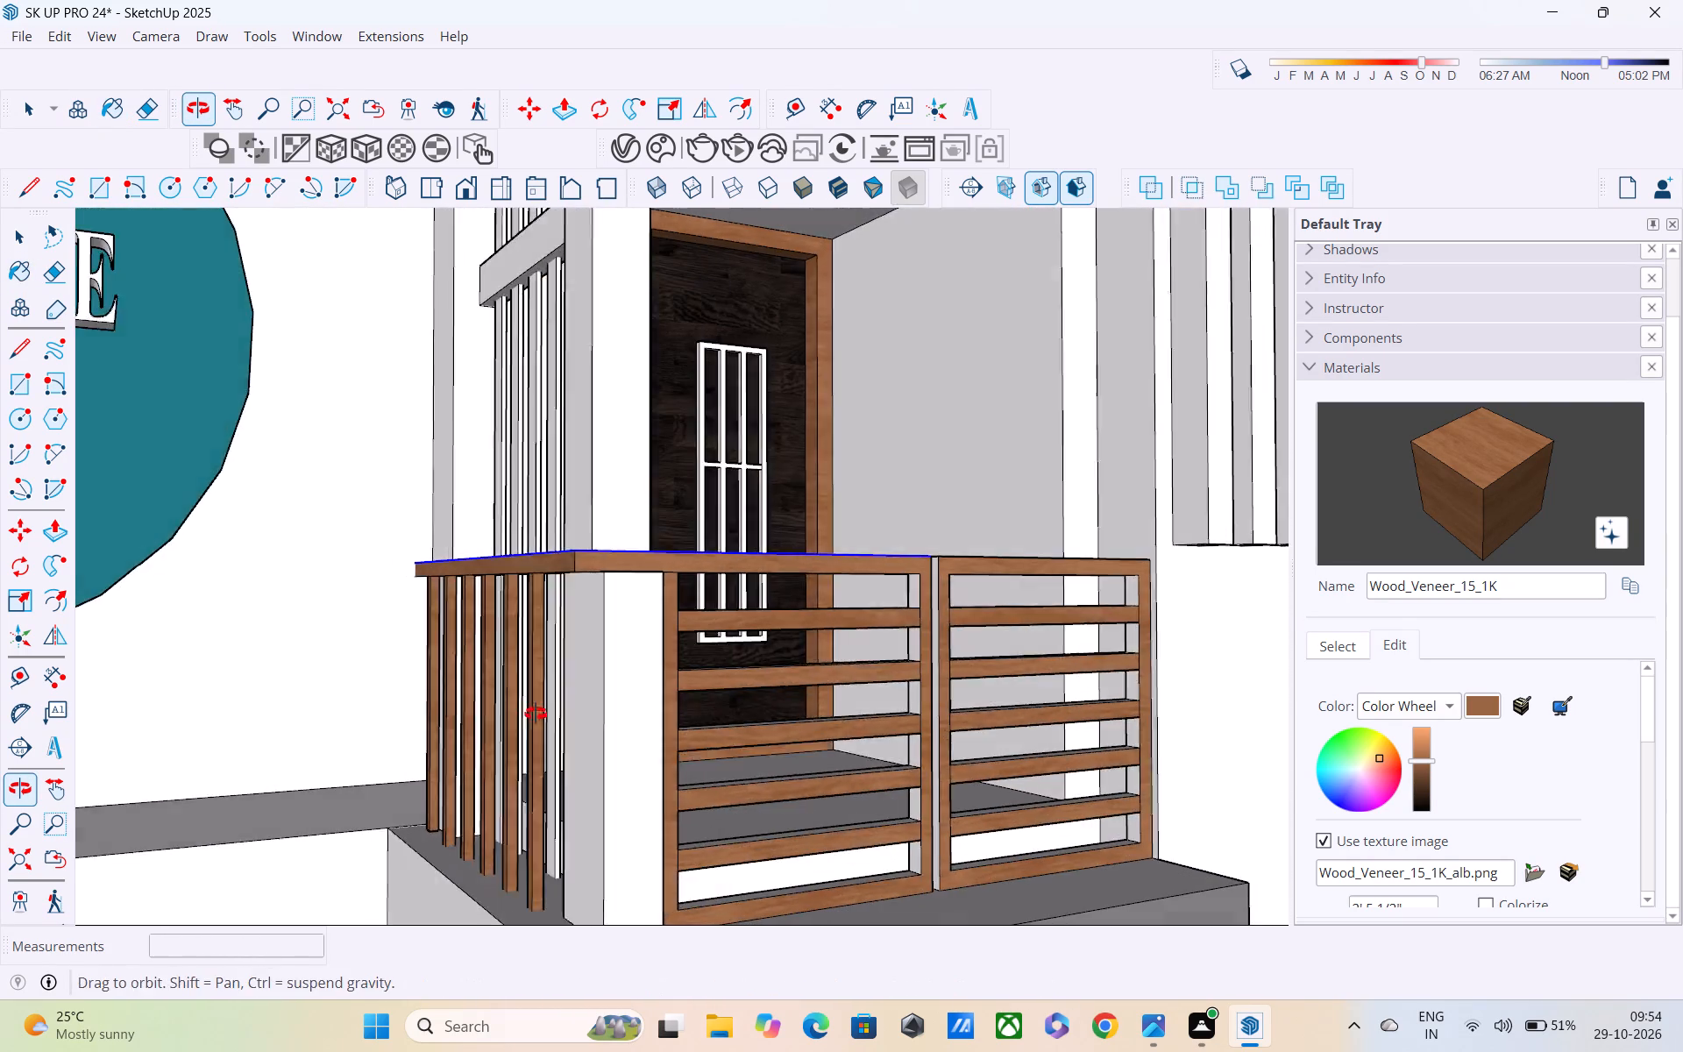
middle_drag(536, 714, 532, 713)
middle_drag(739, 663, 606, 722)
scroll(891, 671, up, 6)
middle_drag(835, 668, 1104, 723)
scroll(1104, 724, up, 1)
click(837, 533)
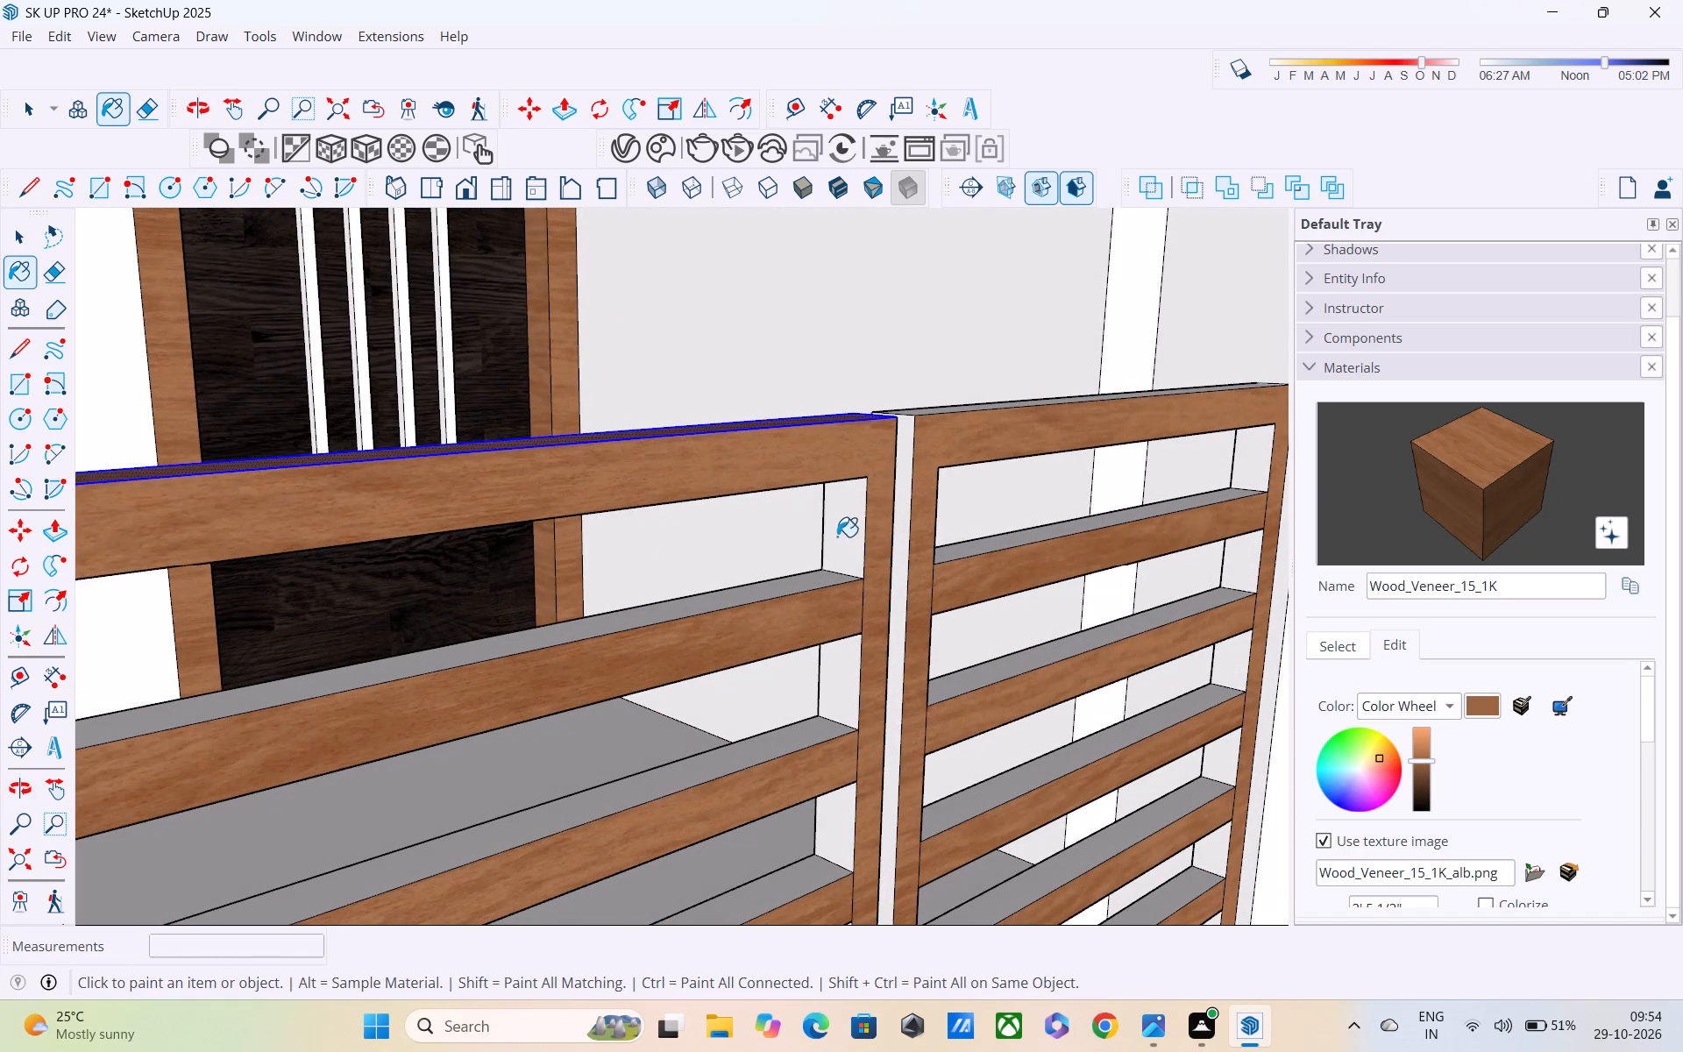
click(834, 679)
middle_drag(845, 724, 815, 524)
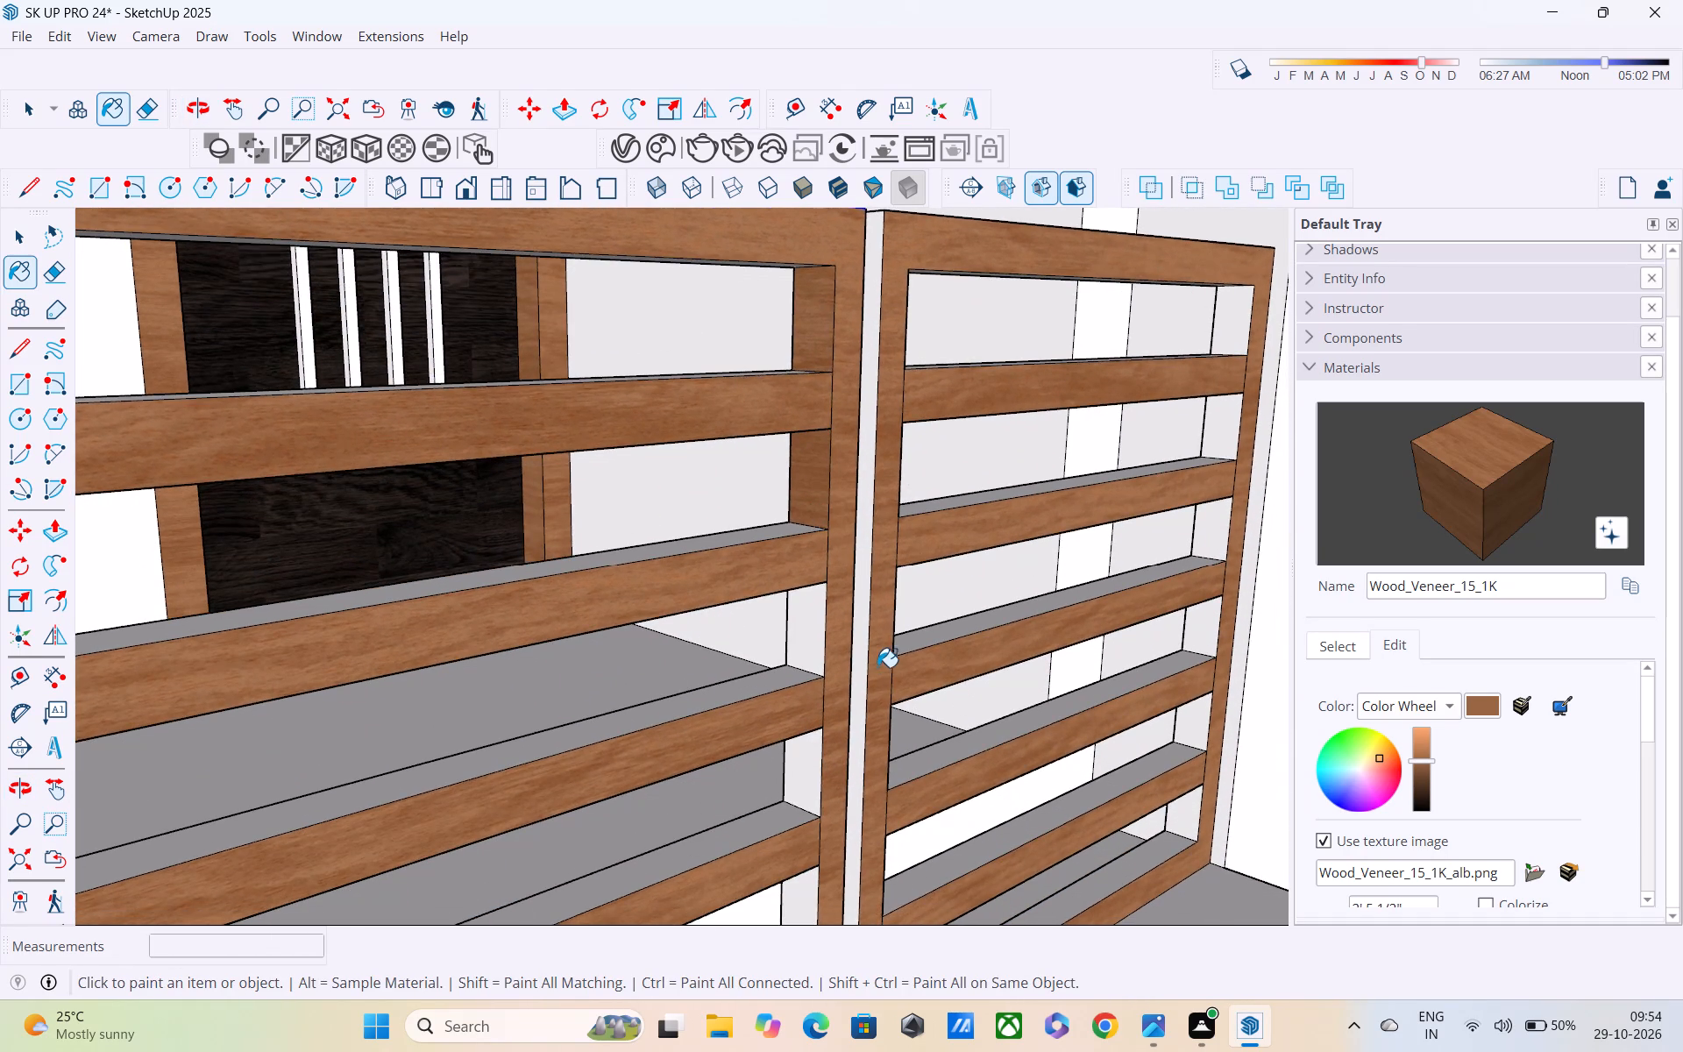
scroll(879, 673, up, 2)
click(795, 606)
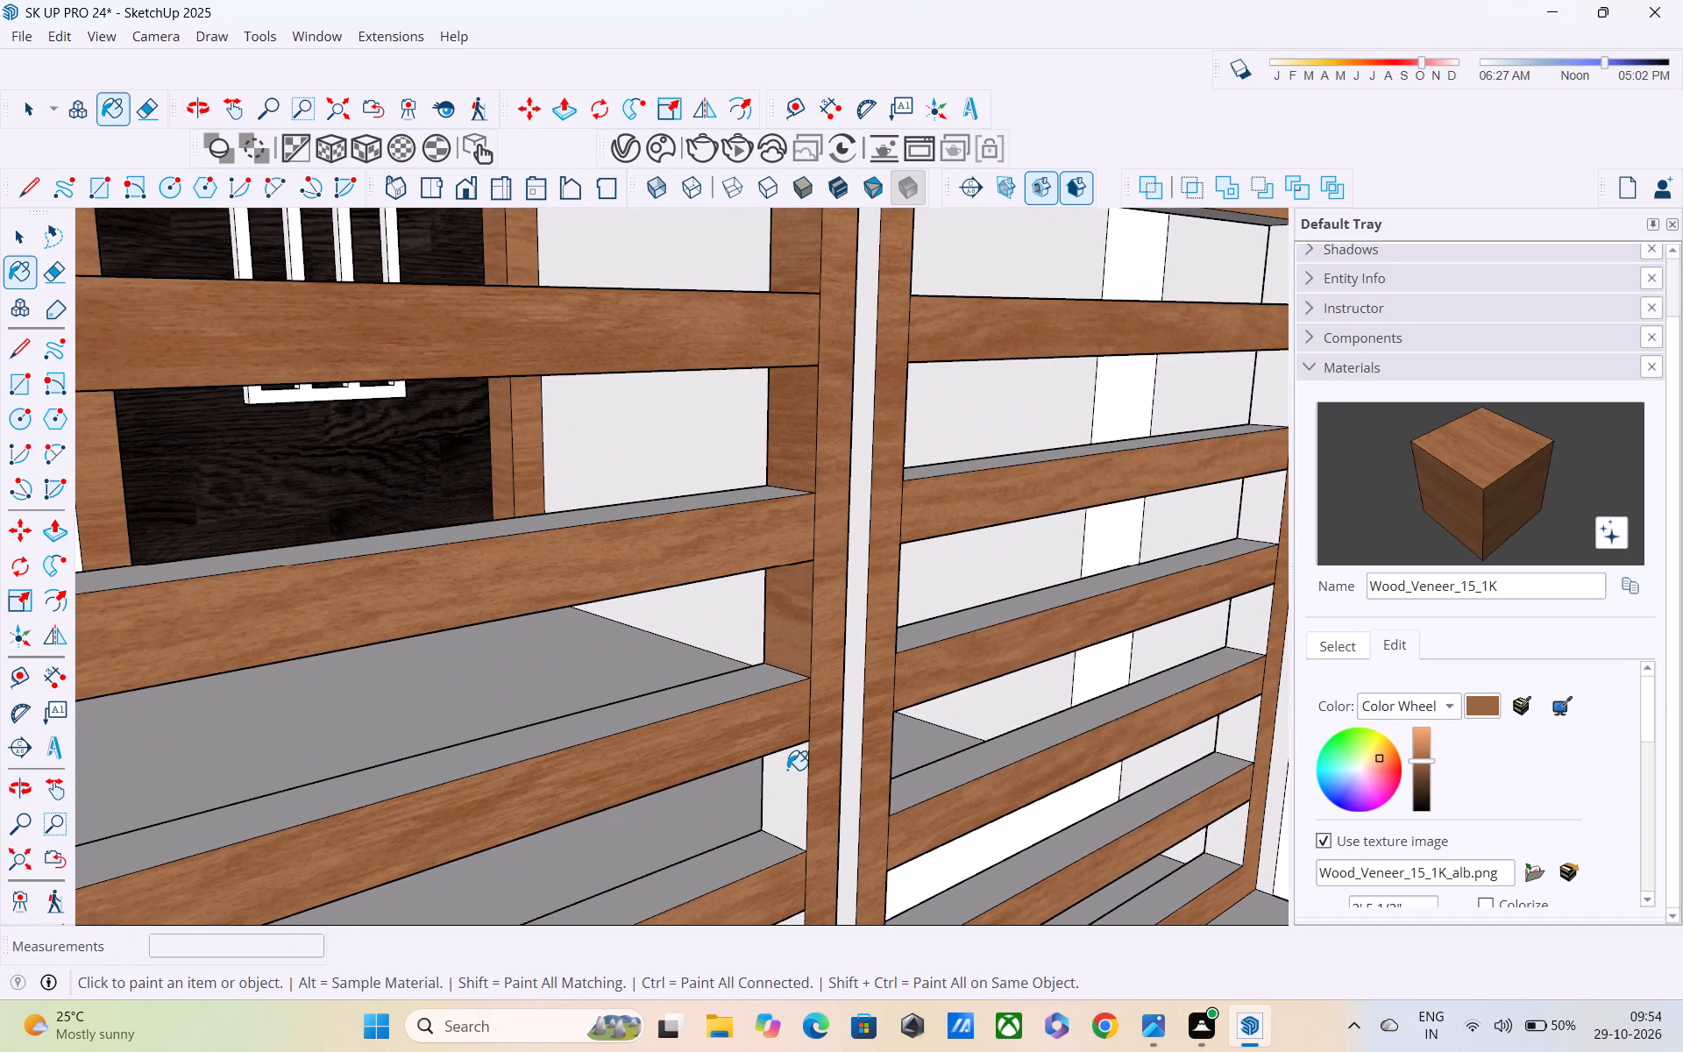
click(787, 770)
shift+middle_drag(785, 766, 820, 440)
click(814, 622)
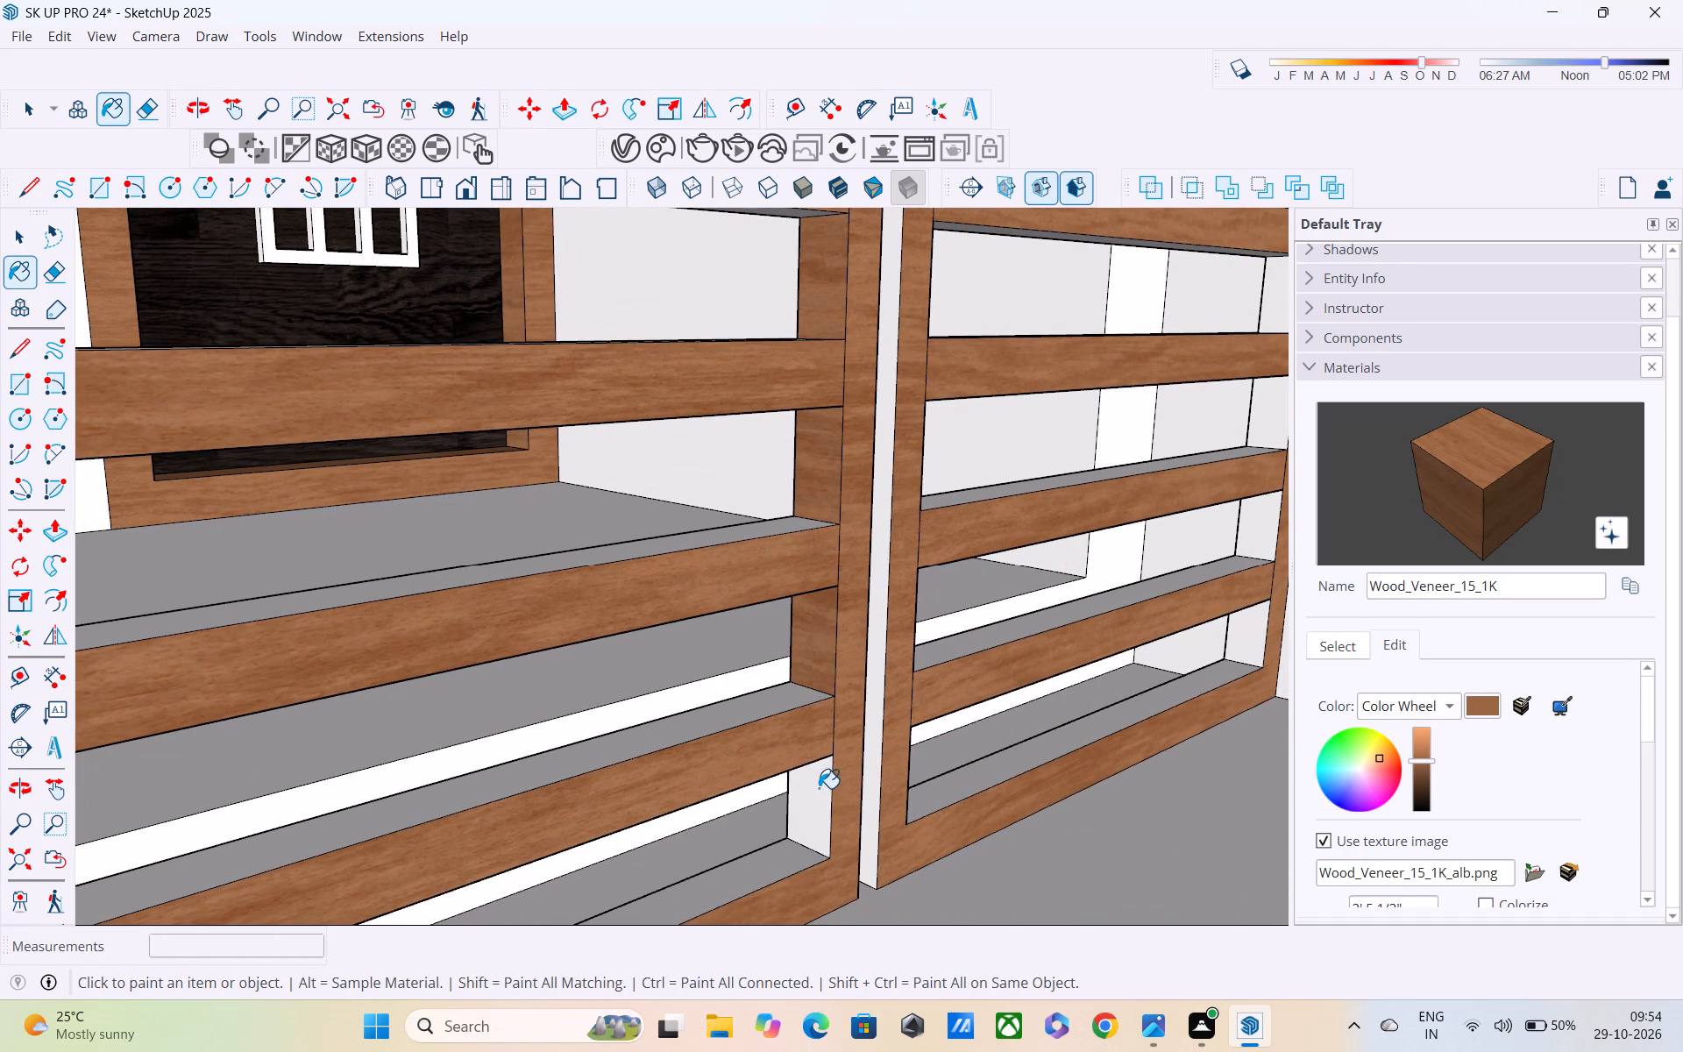
click(819, 788)
Paint the edge face of the wall-side gate leaf's central stile, facing the gap between leaves, with Wood_Veneer_15_1K.
click(884, 693)
middle_drag(884, 691, 883, 690)
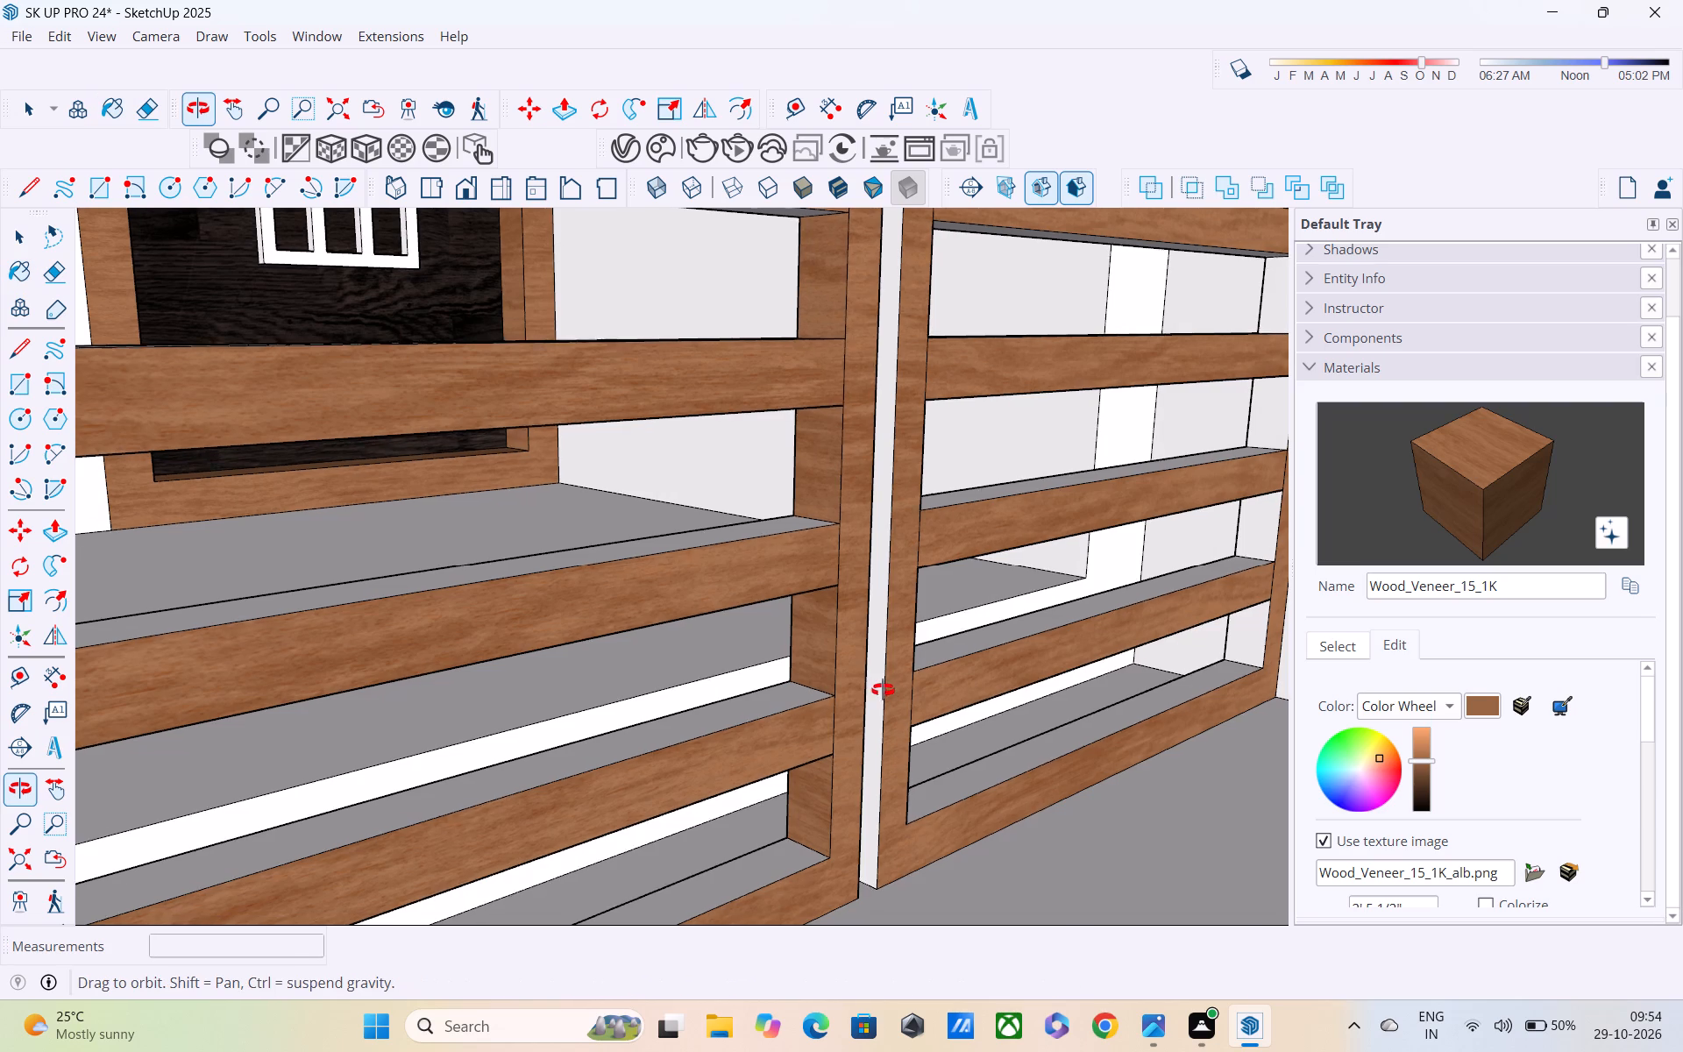
middle_drag(883, 690, 718, 686)
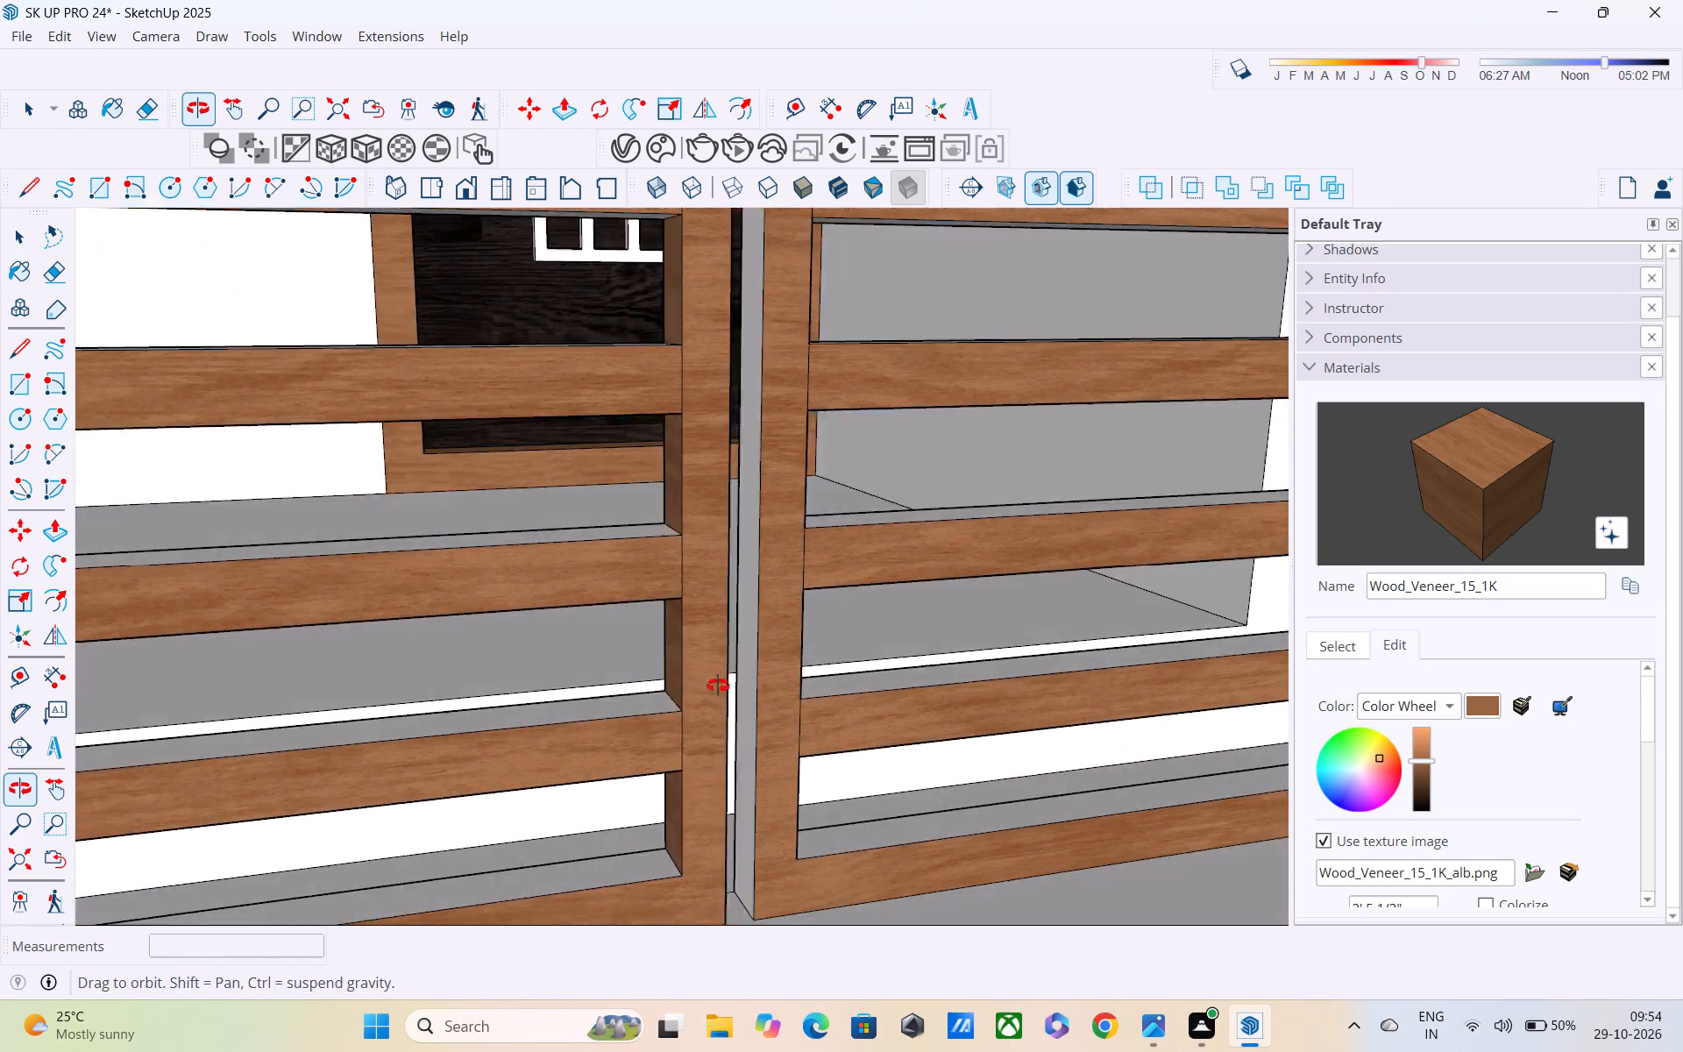
middle_drag(718, 686, 758, 625)
scroll(769, 624, up, 3)
click(803, 608)
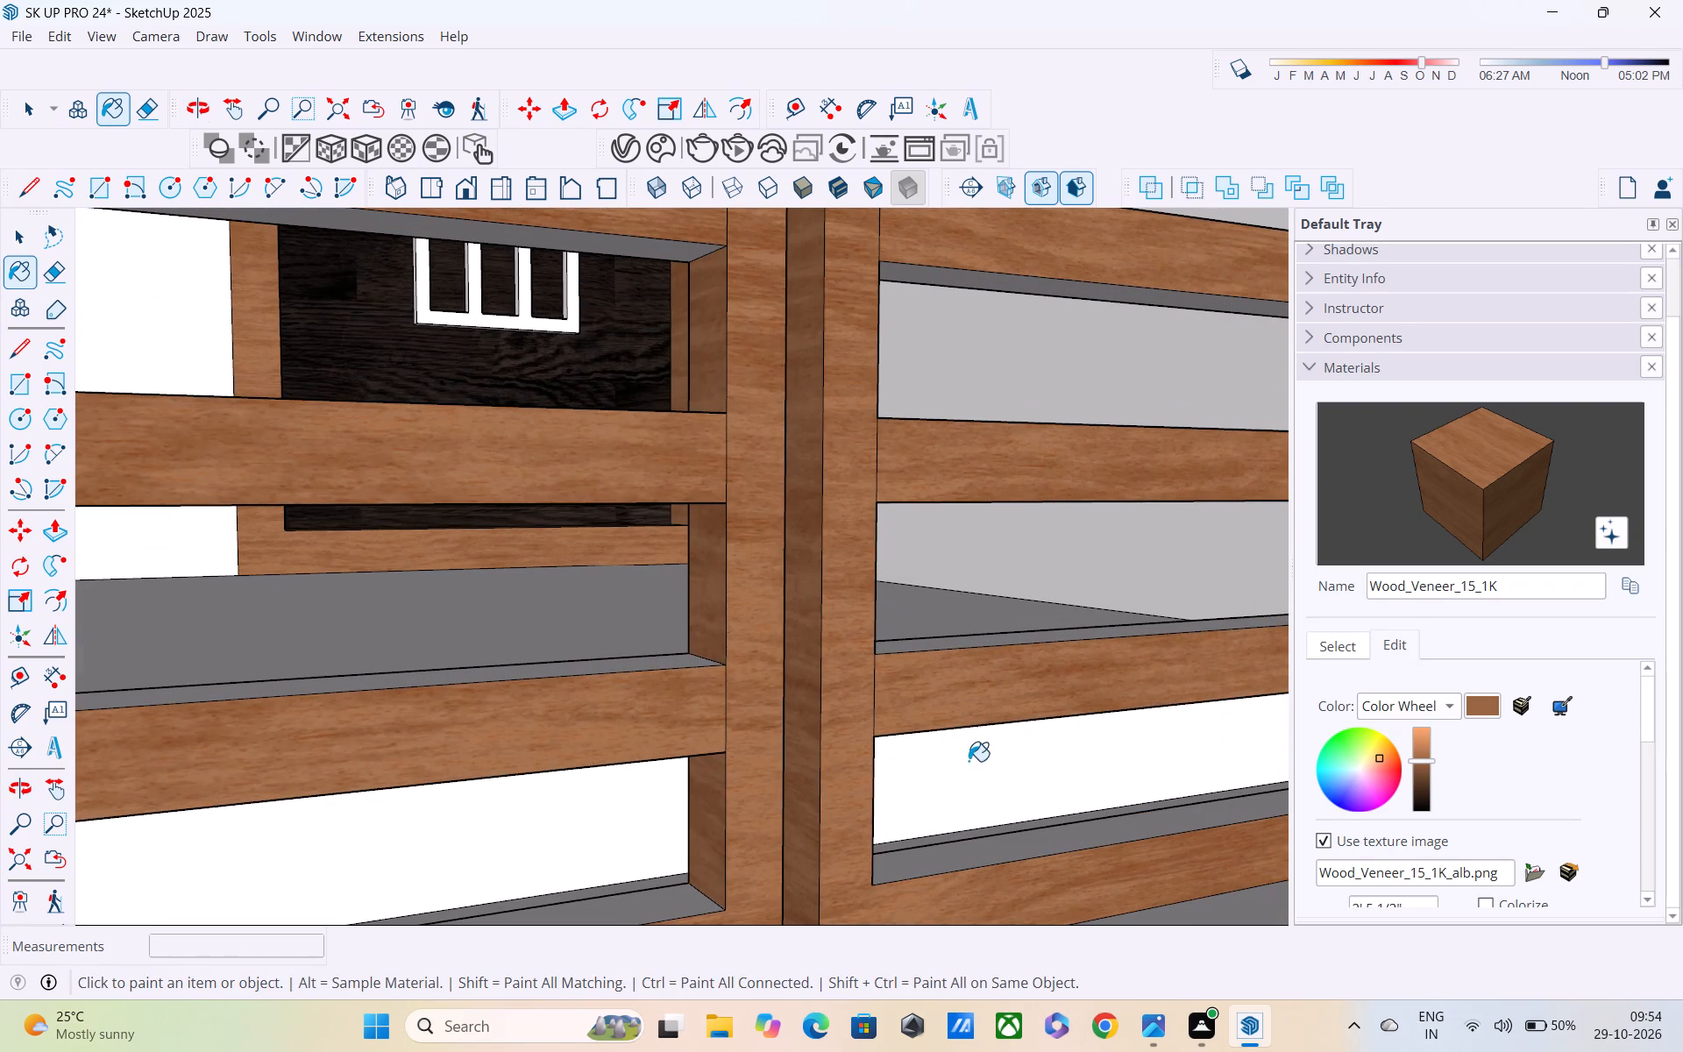
Paint the top faces of all rails on the wall-side gate leaf with Wood_Veneer_15_1K, undoing the stray fill on the wall behind.
click(948, 864)
shift+middle_drag(950, 791, 903, 937)
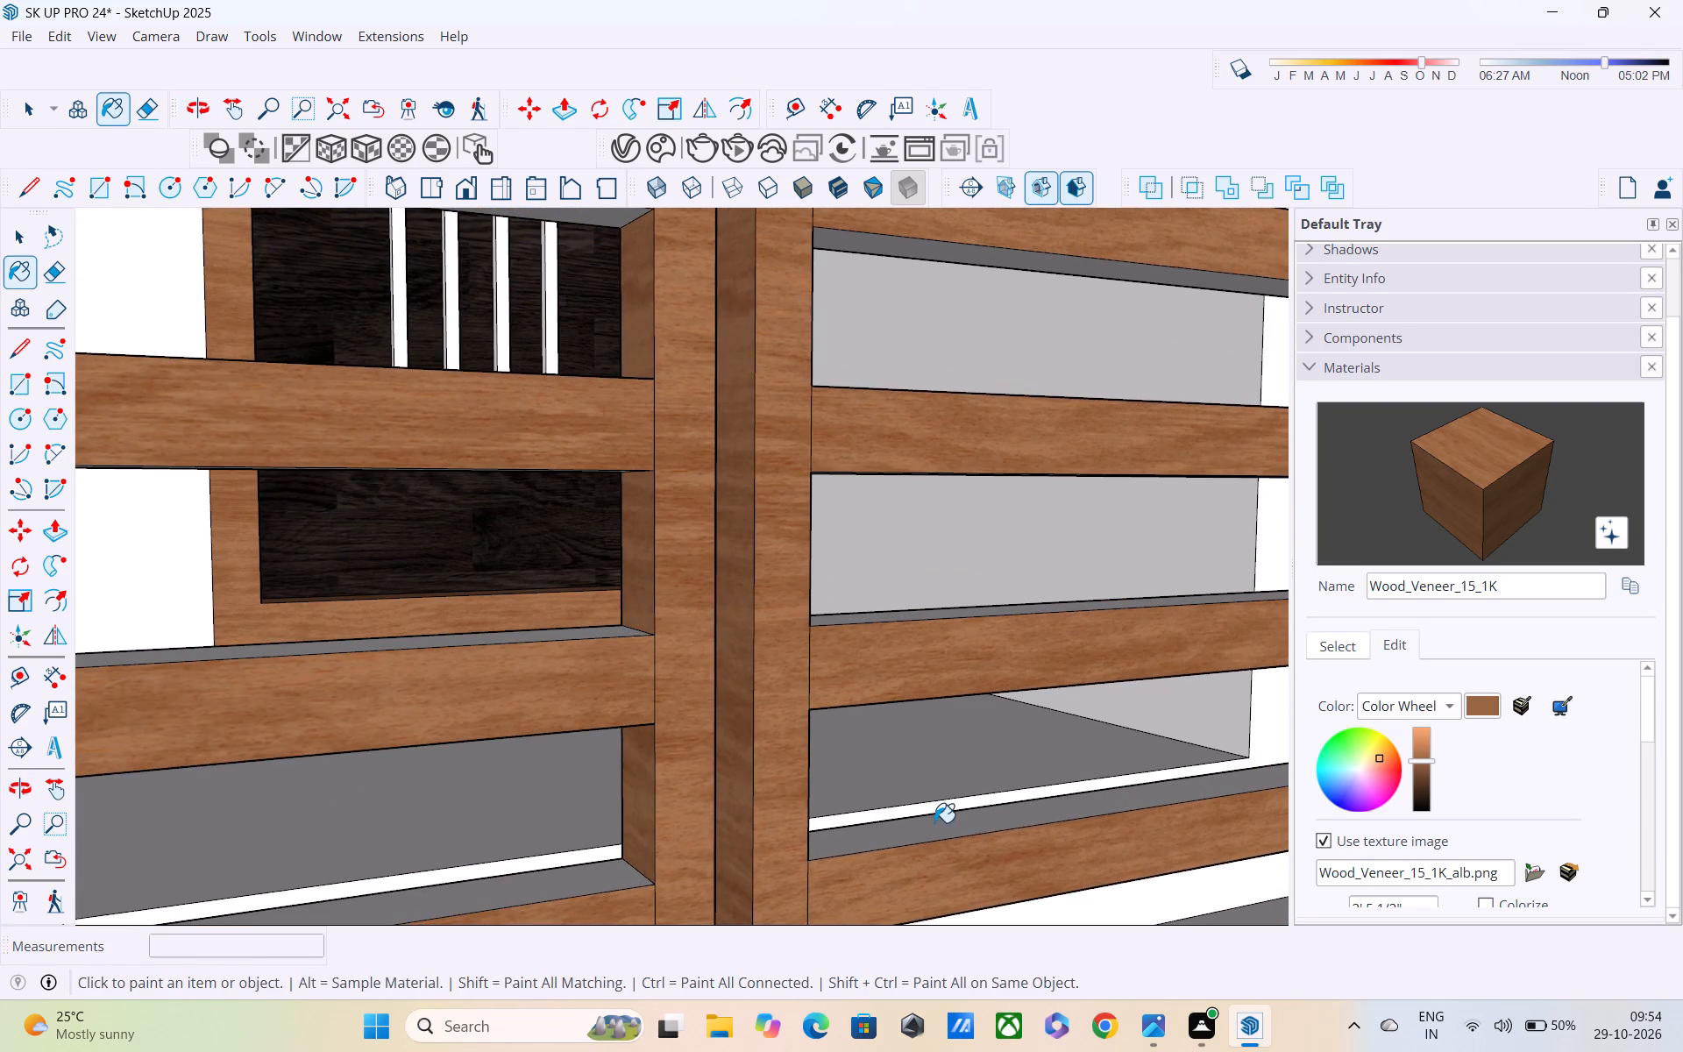
click(934, 822)
click(953, 605)
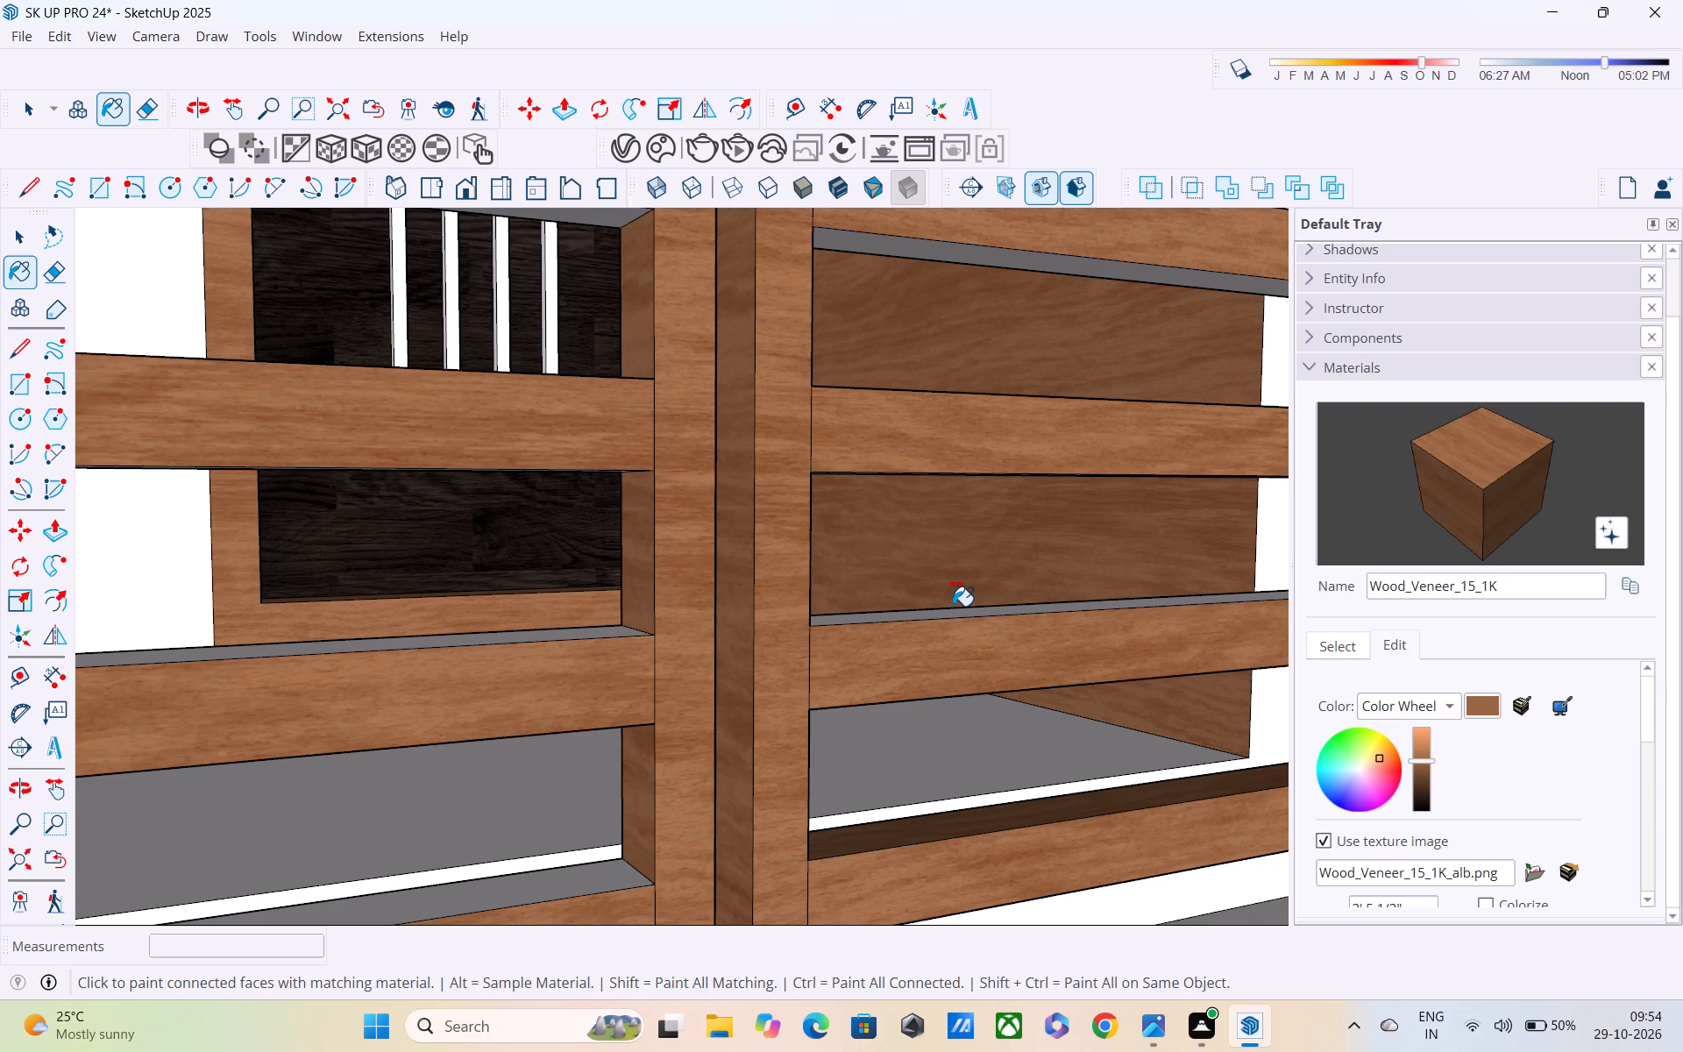
key(ctrl+z)
middle_drag(952, 622, 936, 818)
click(931, 588)
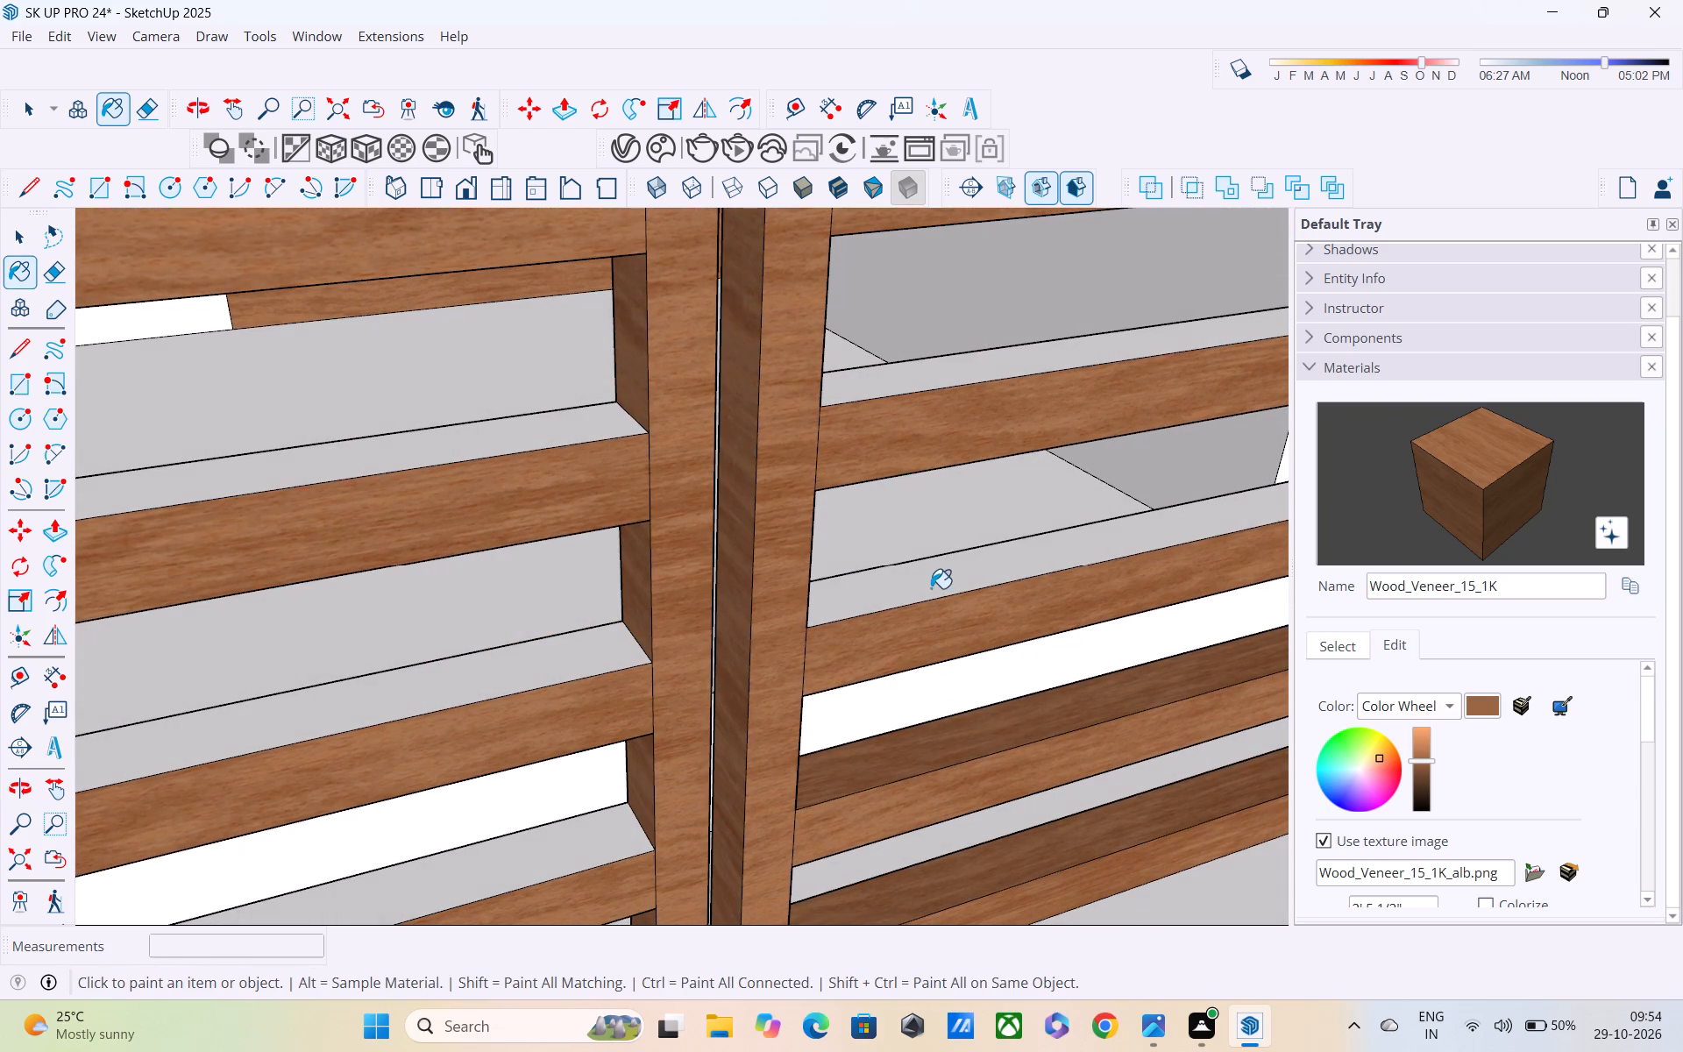
shift+middle_drag(931, 594, 923, 778)
click(919, 588)
shift+middle_drag(919, 604, 921, 832)
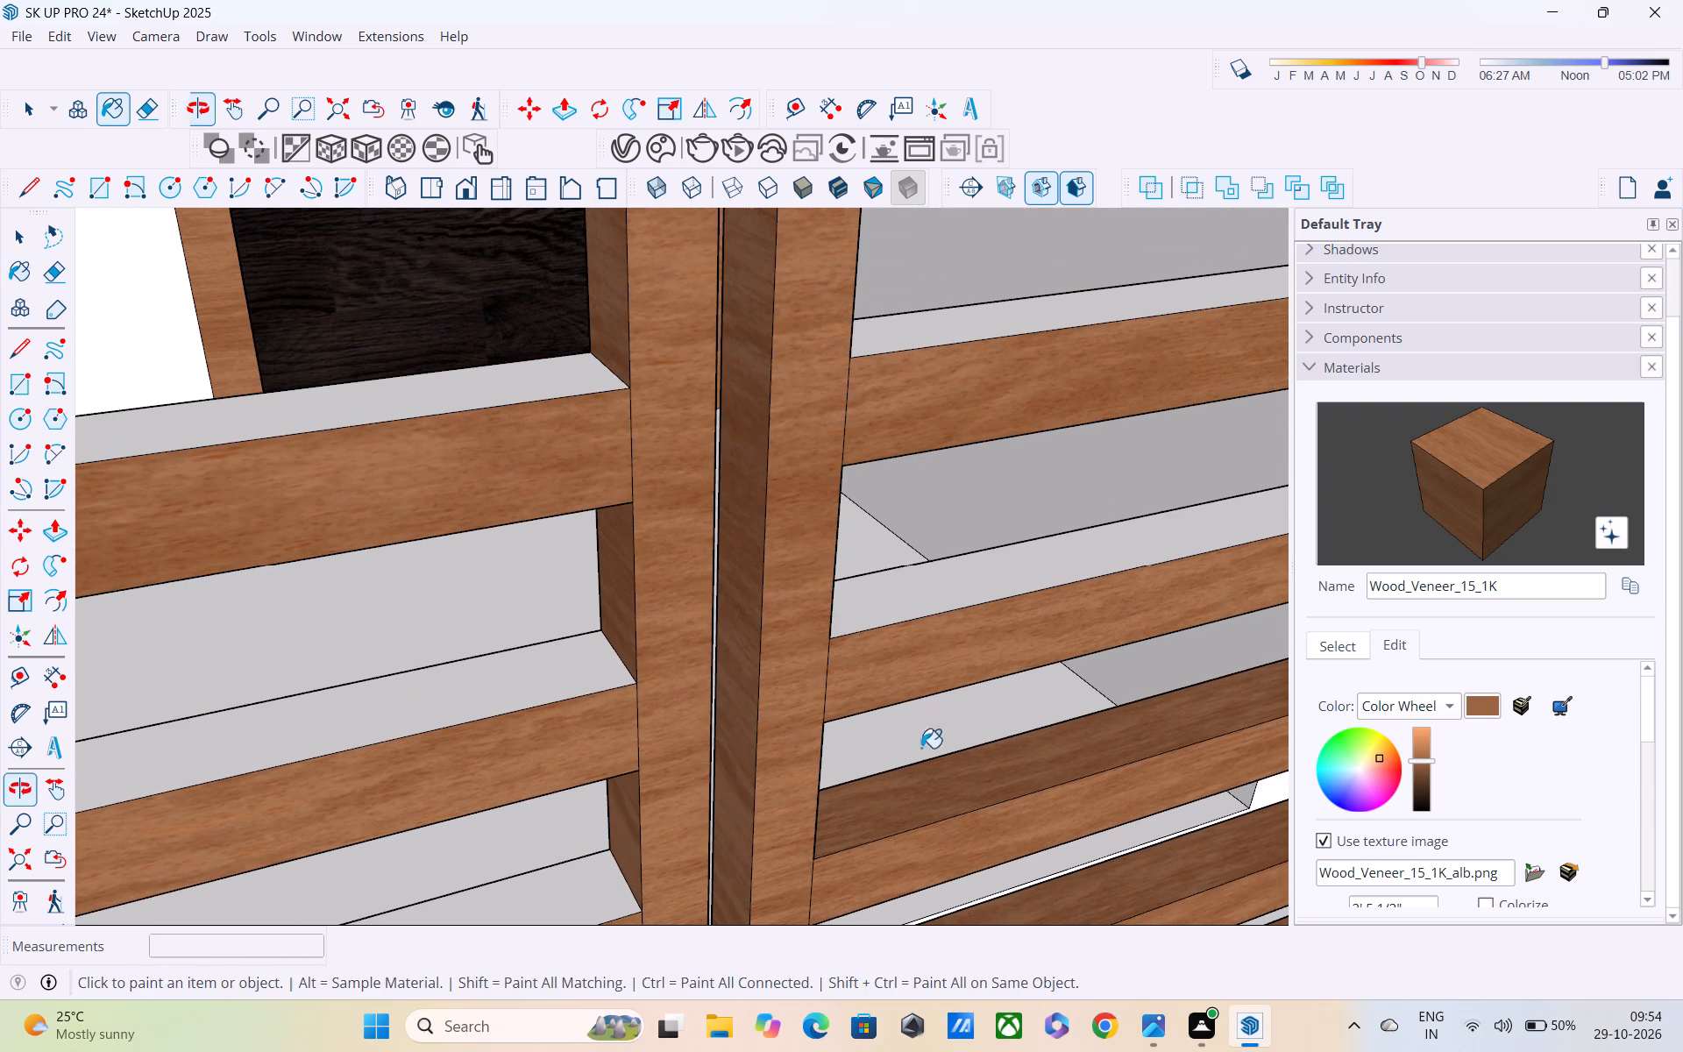
click(919, 607)
middle_drag(918, 634, 924, 915)
click(922, 668)
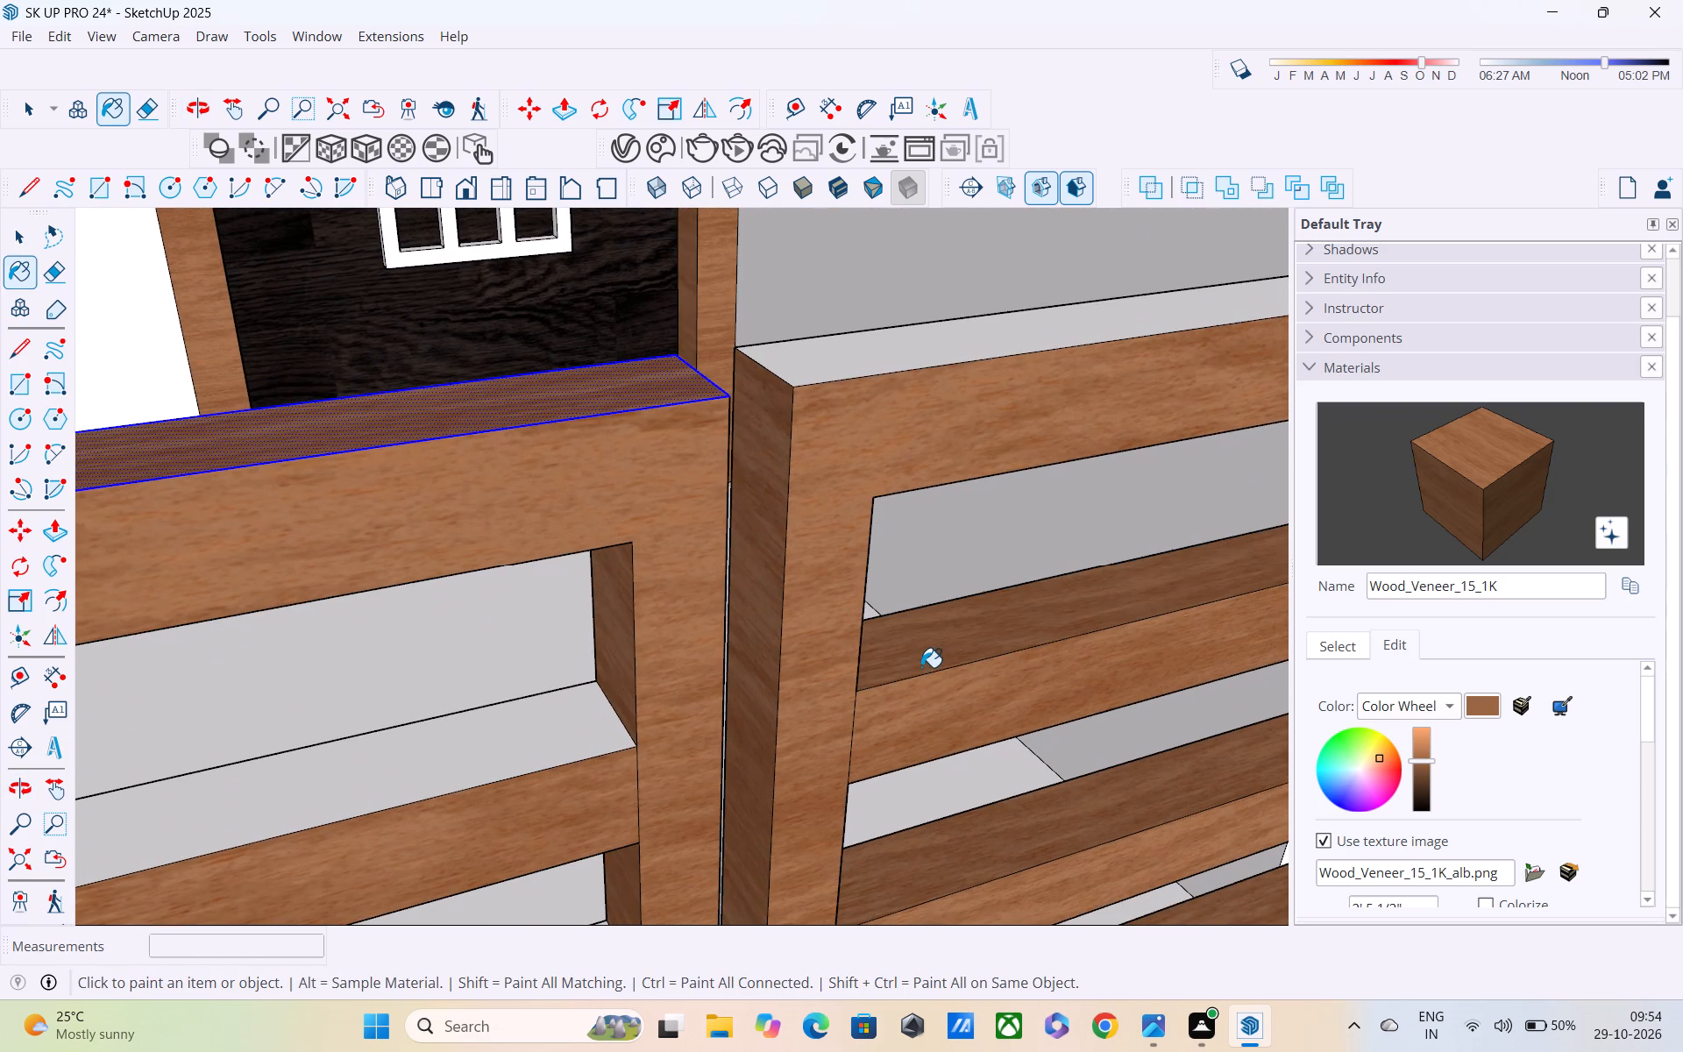
shift+middle_drag(922, 691, 964, 969)
click(926, 681)
Paint the top faces of the rails below the top rail on the railing-side gate leaf with Wood_Veneer_15_1K.
shift+middle_drag(922, 735, 898, 551)
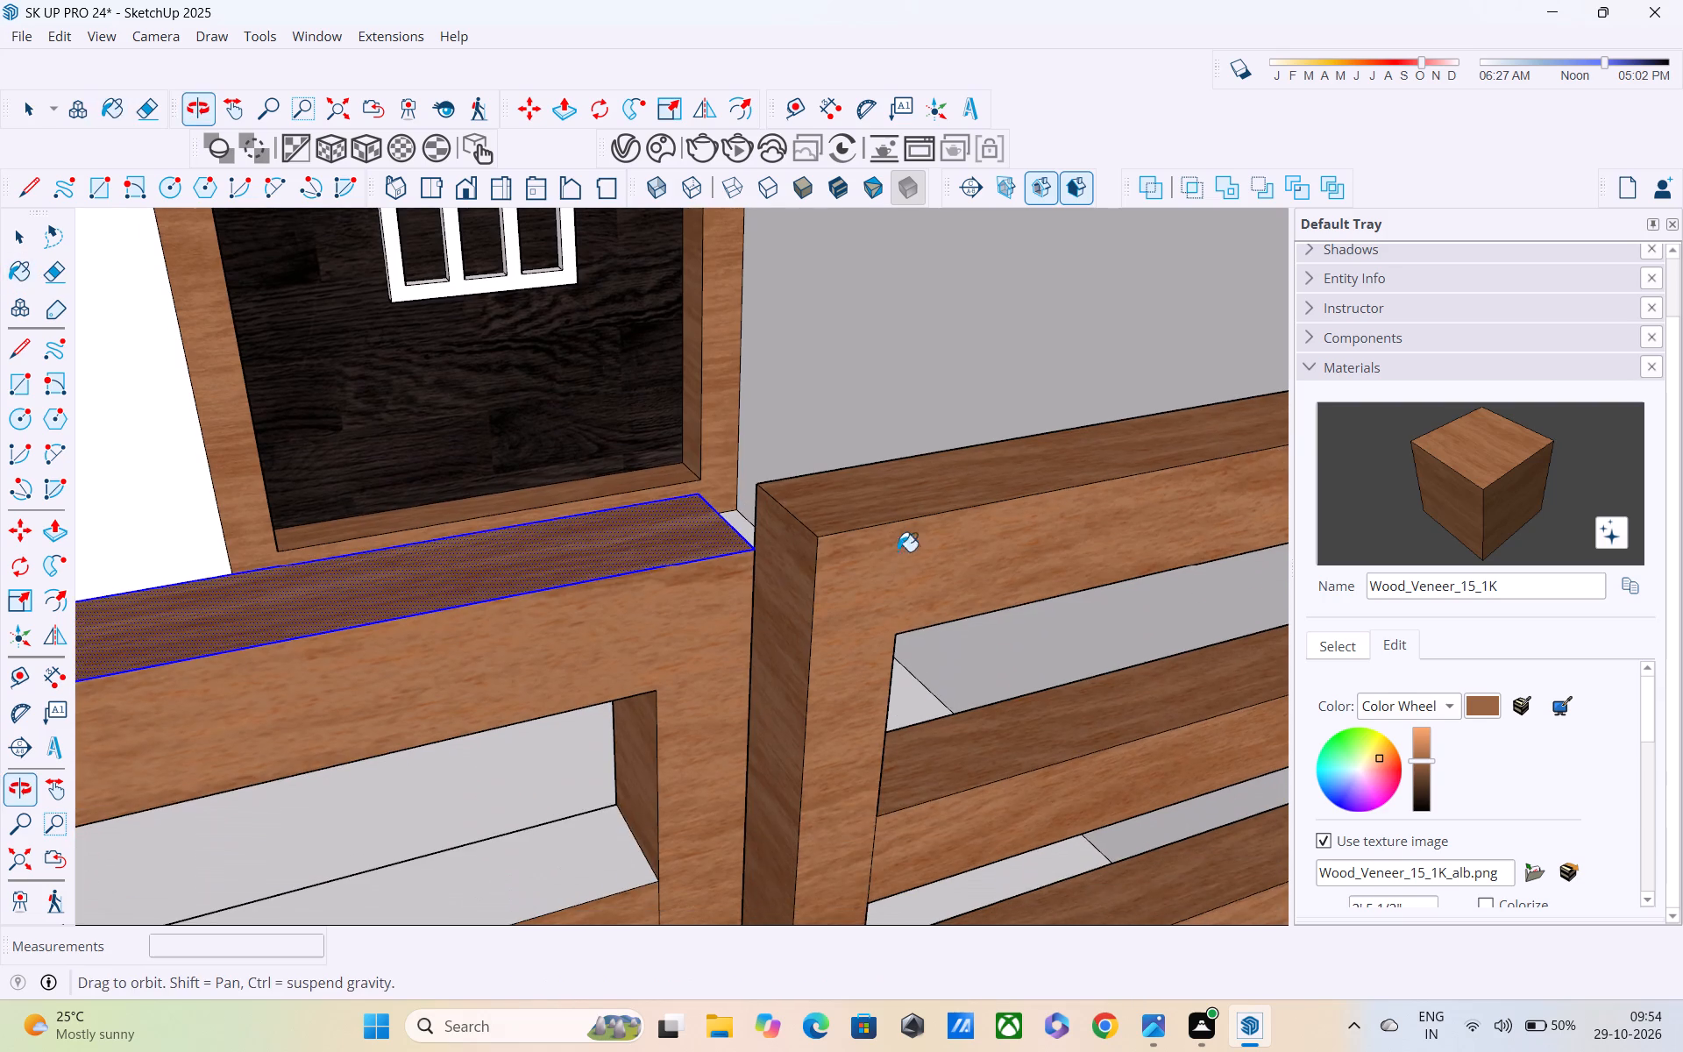
middle_drag(820, 859, 945, 610)
click(677, 626)
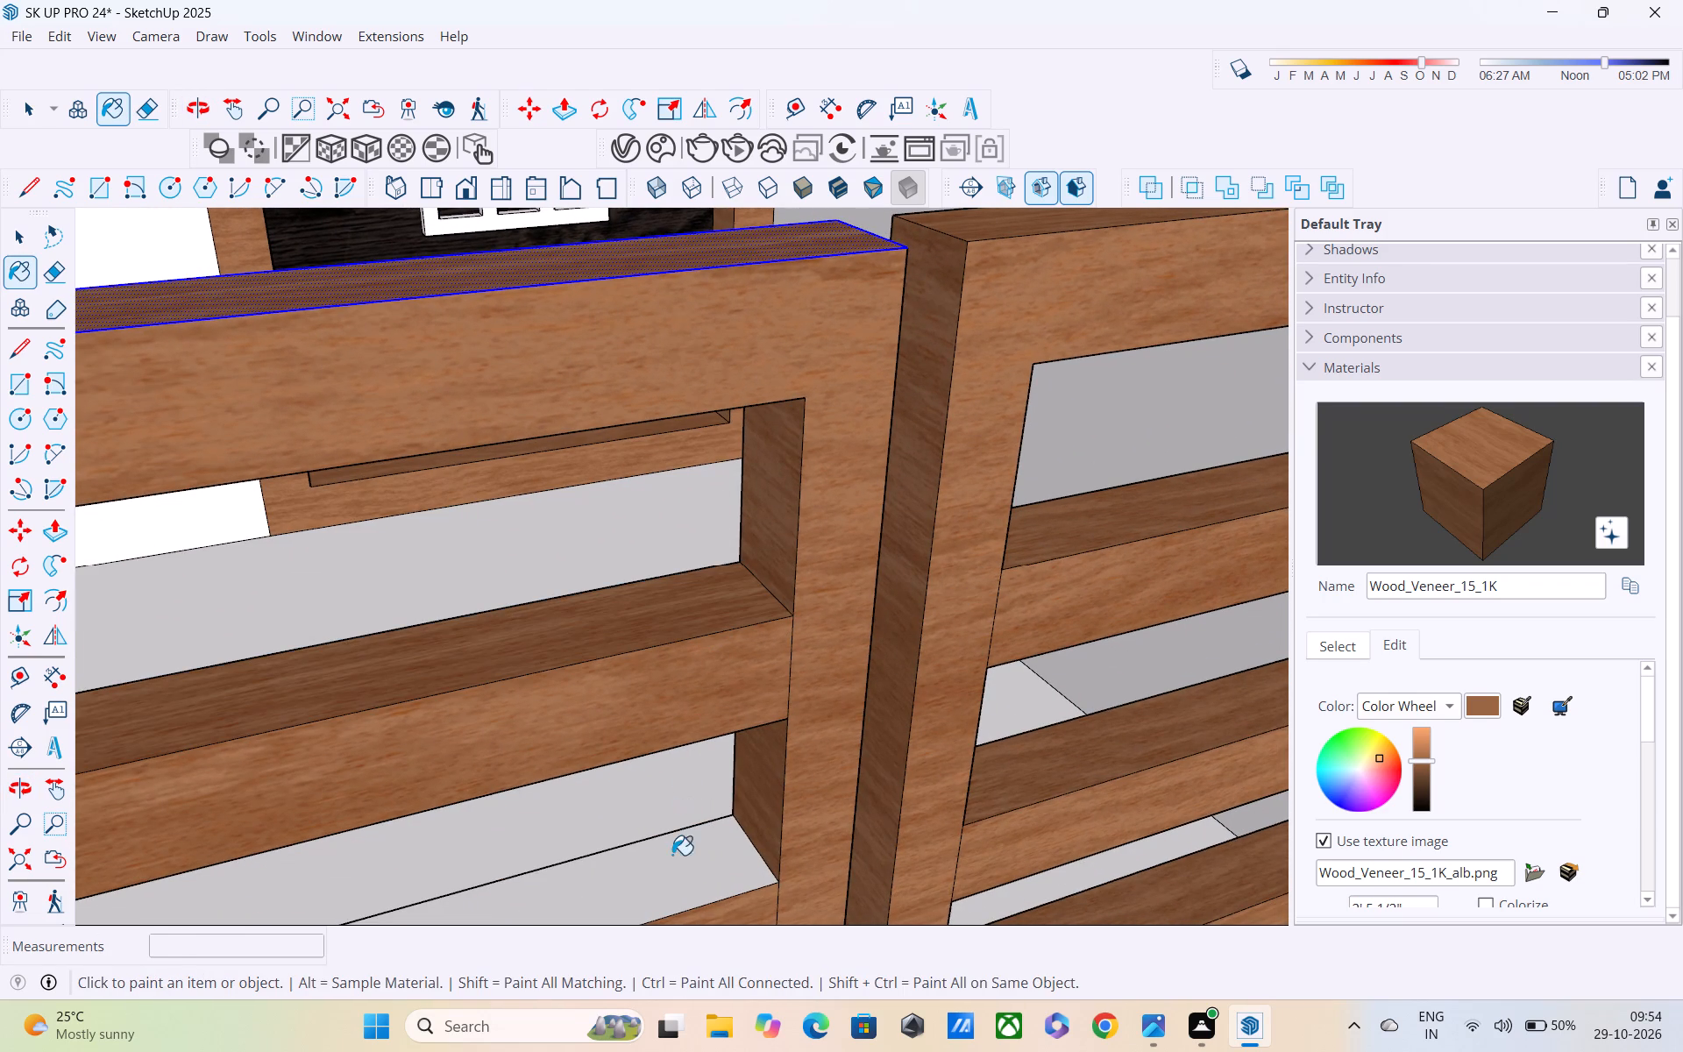
click(672, 869)
middle_drag(672, 870, 831, 345)
click(804, 628)
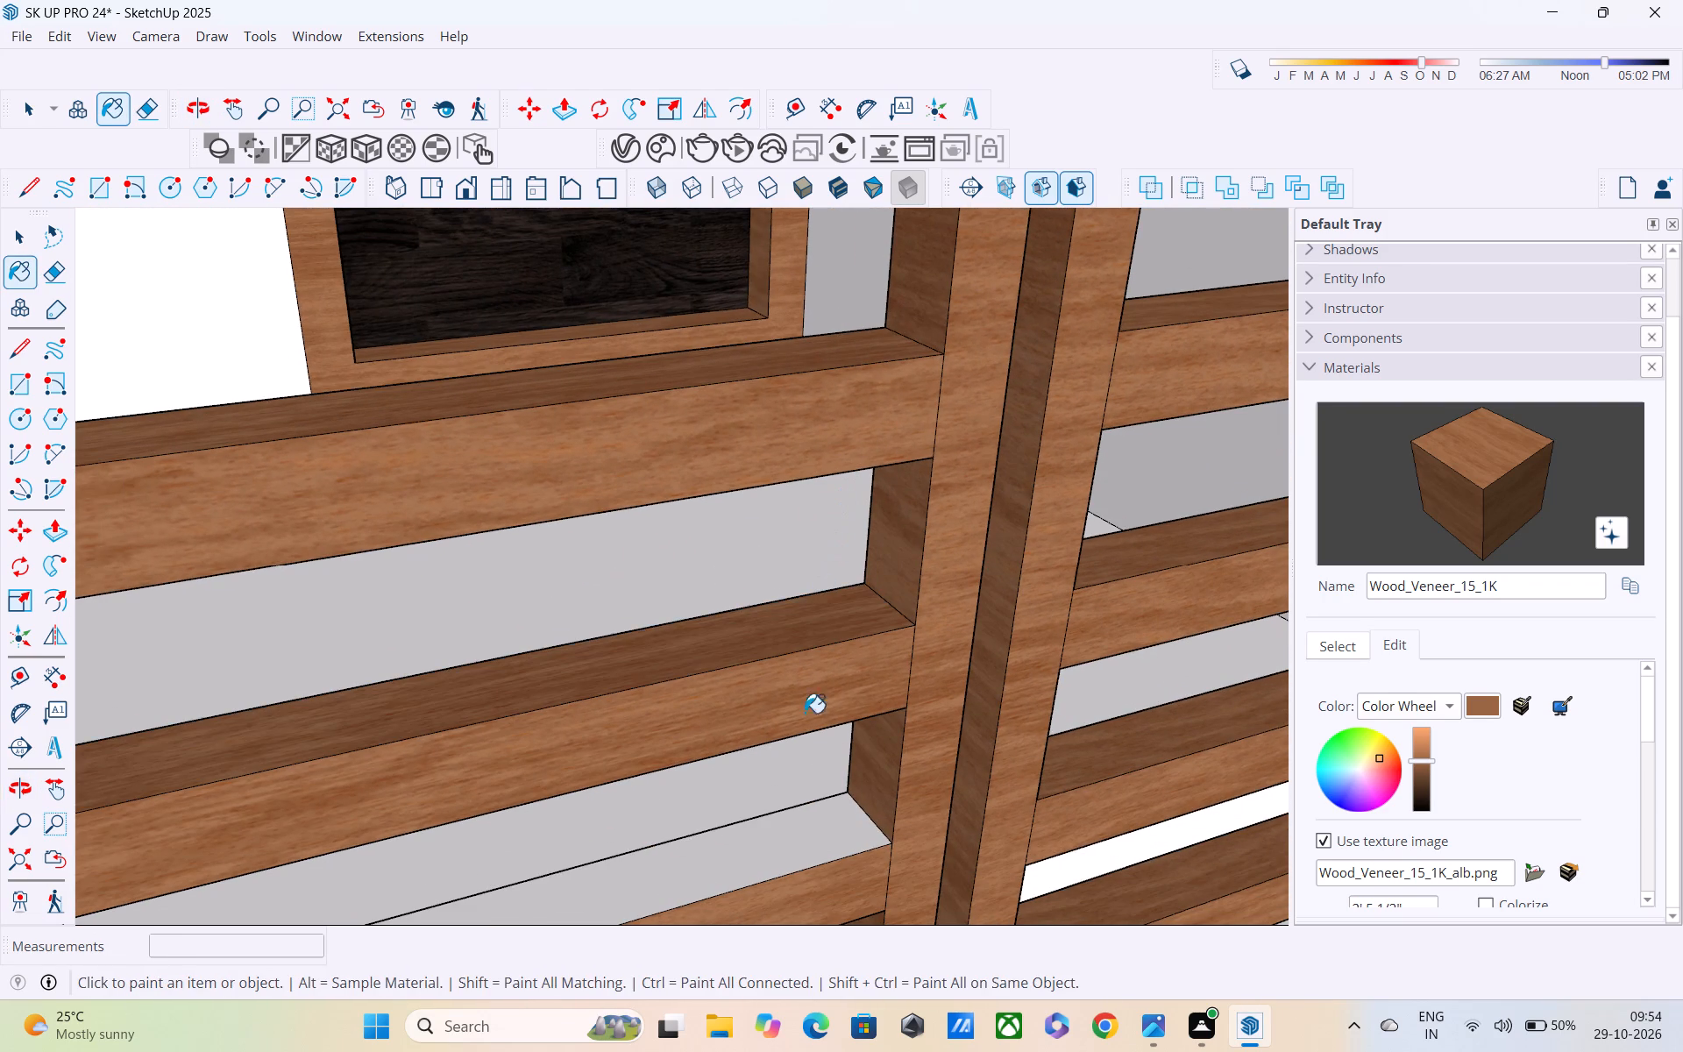
click(807, 833)
shift+middle_drag(805, 716, 891, 173)
click(869, 582)
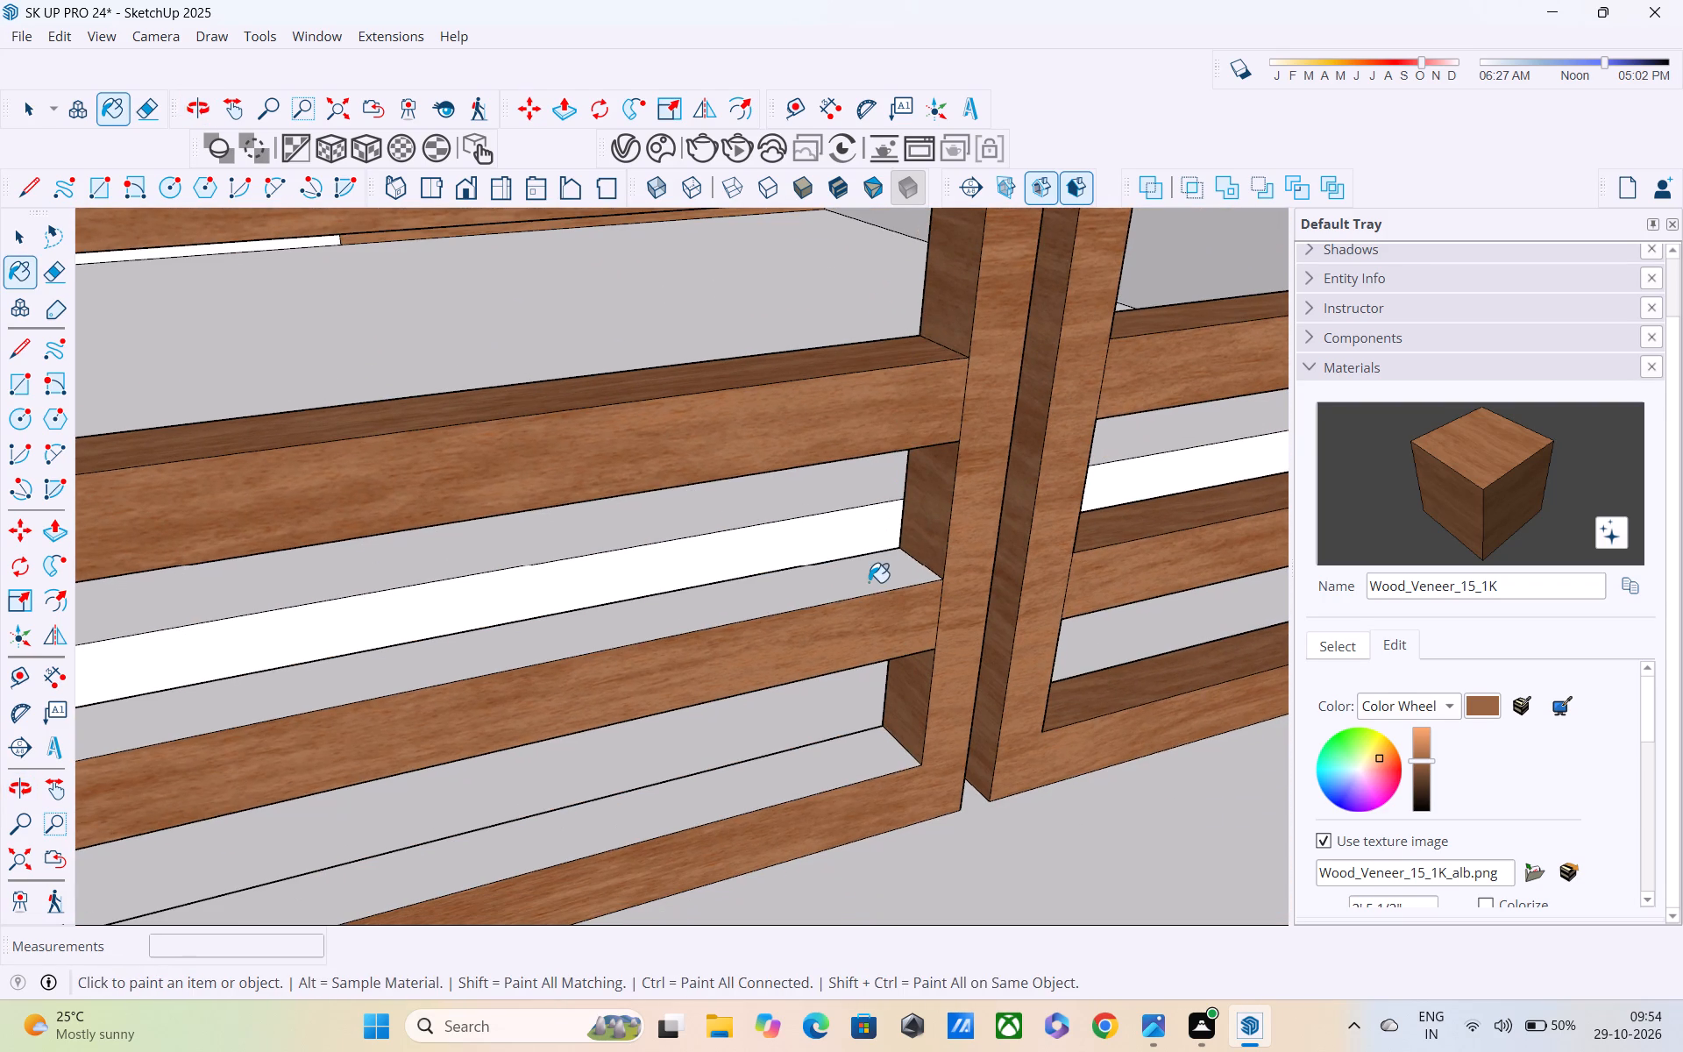
click(855, 748)
Paint the inner faces between the rails on the railing-side gate leaf's outer stile with Wood_Veneer_15_1K.
shift+middle_drag(842, 716, 932, 492)
scroll(932, 492, down, 8)
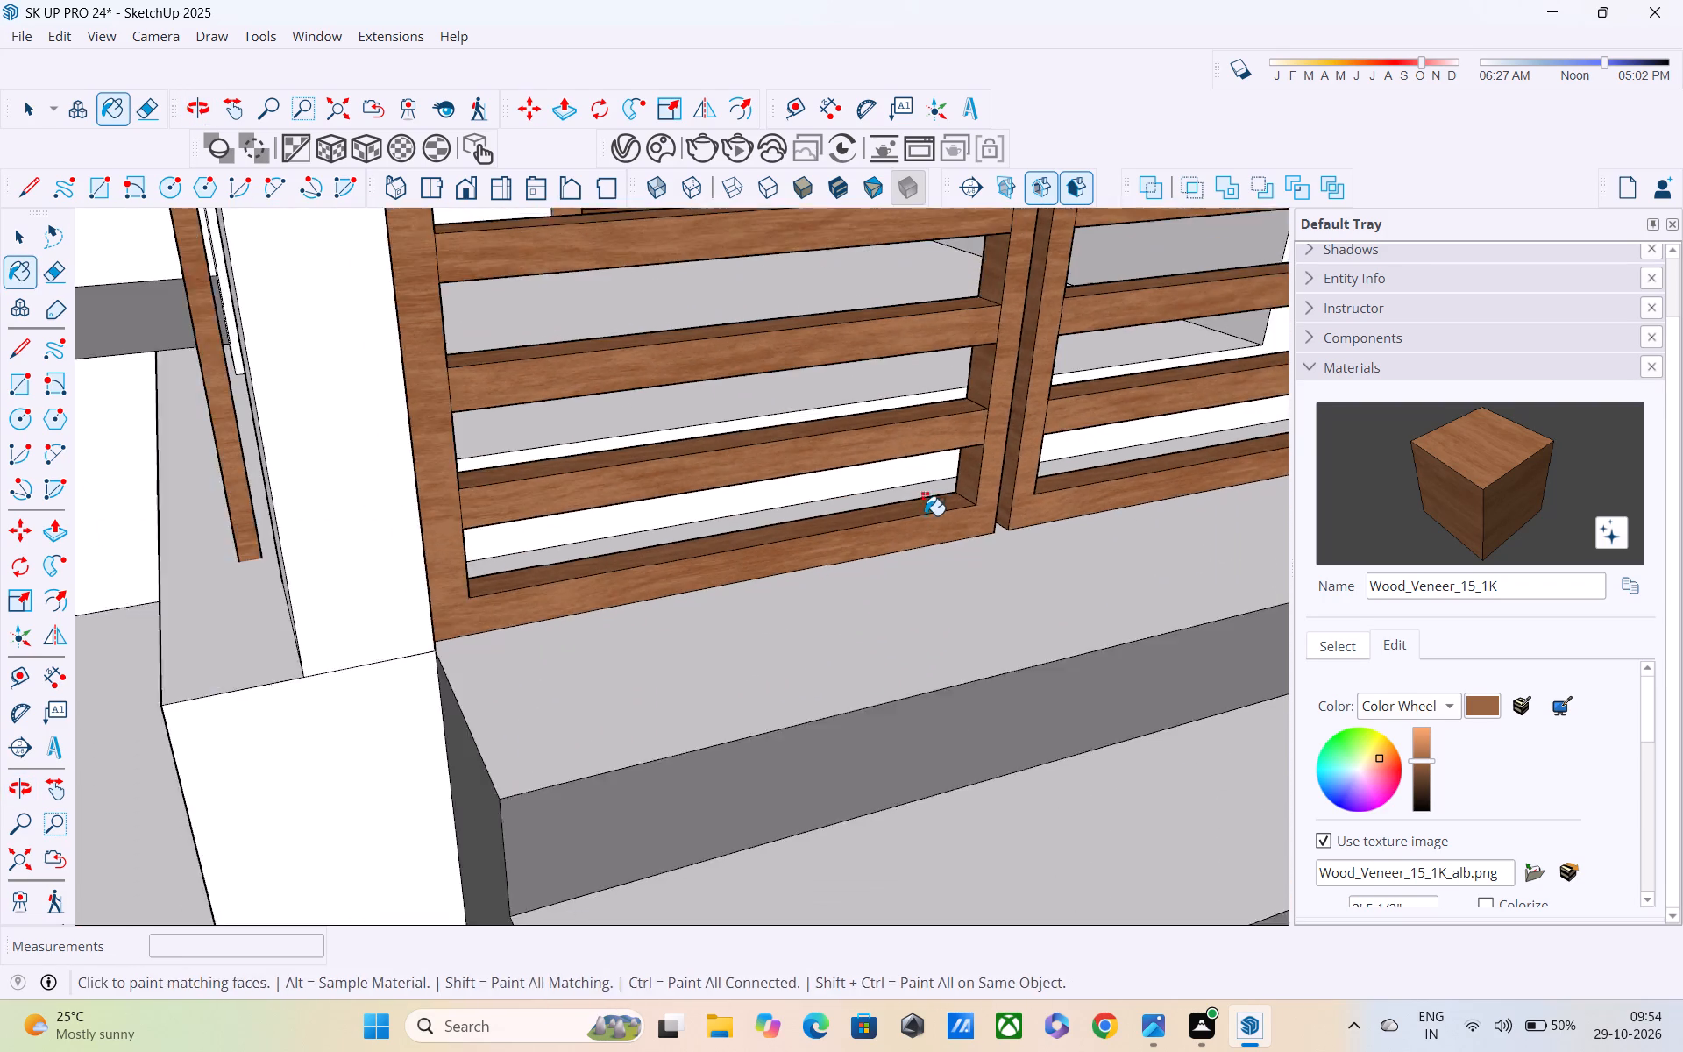
shift+middle_drag(925, 515, 621, 550)
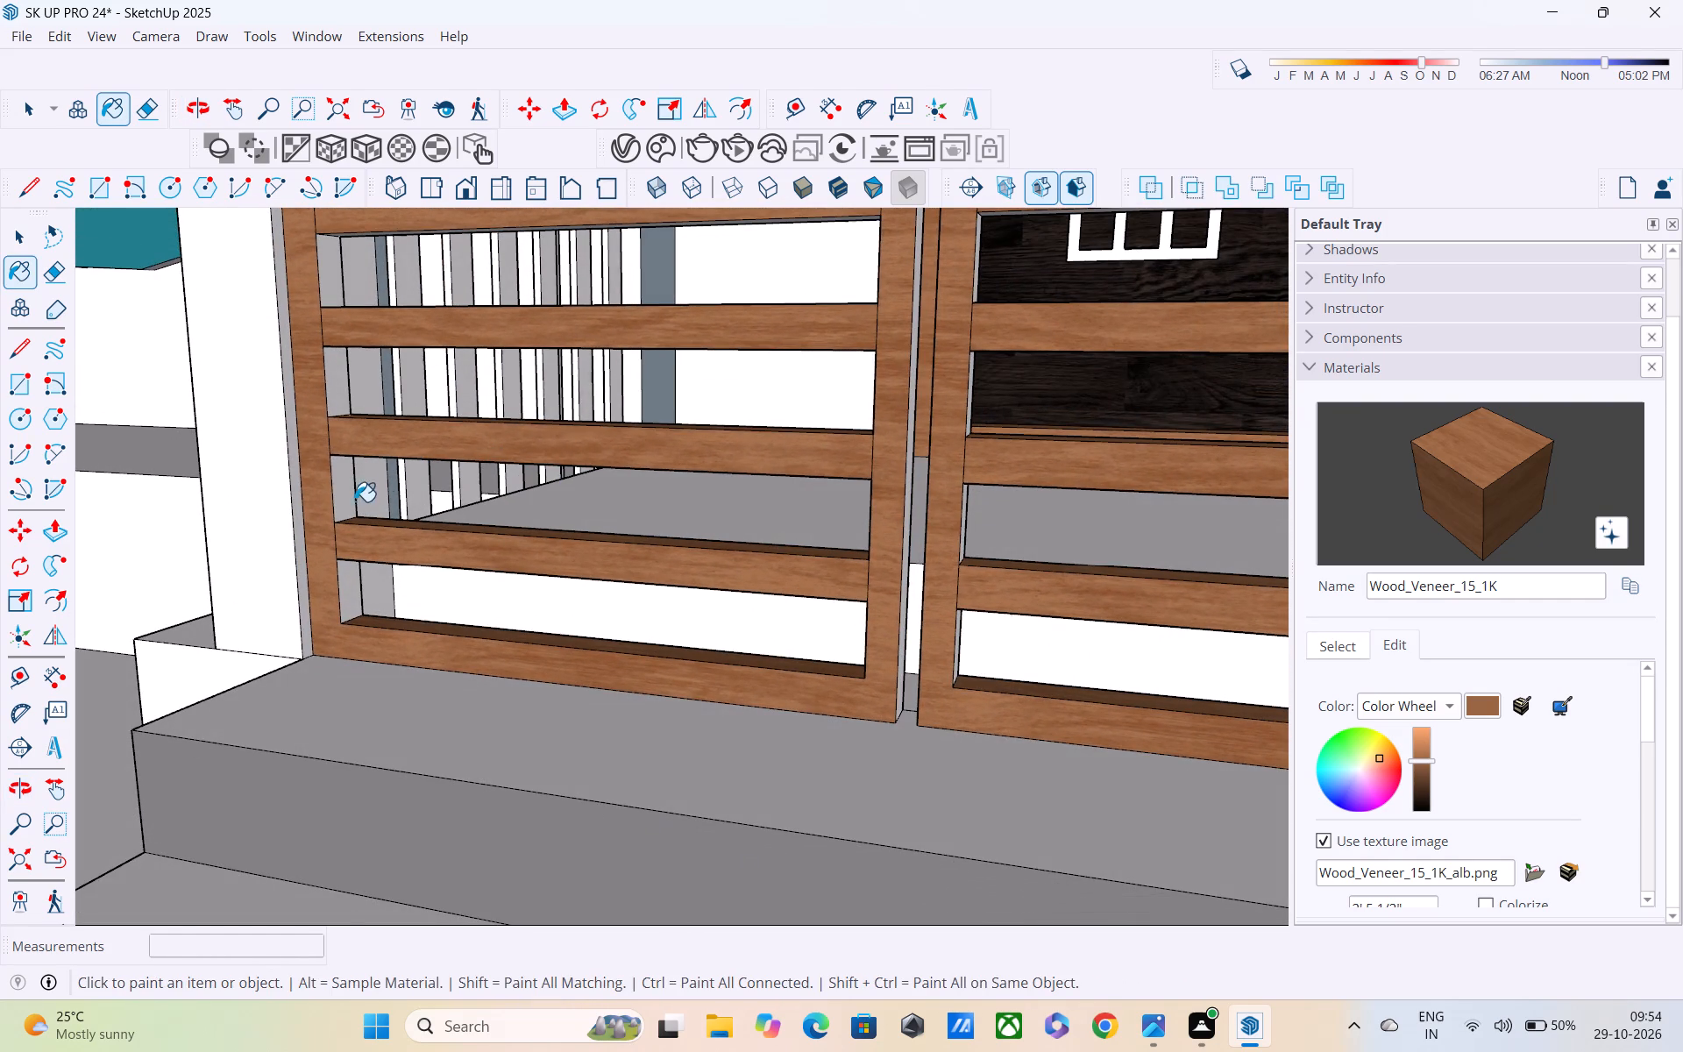
click(349, 502)
click(339, 572)
shift+middle_drag(340, 558, 412, 756)
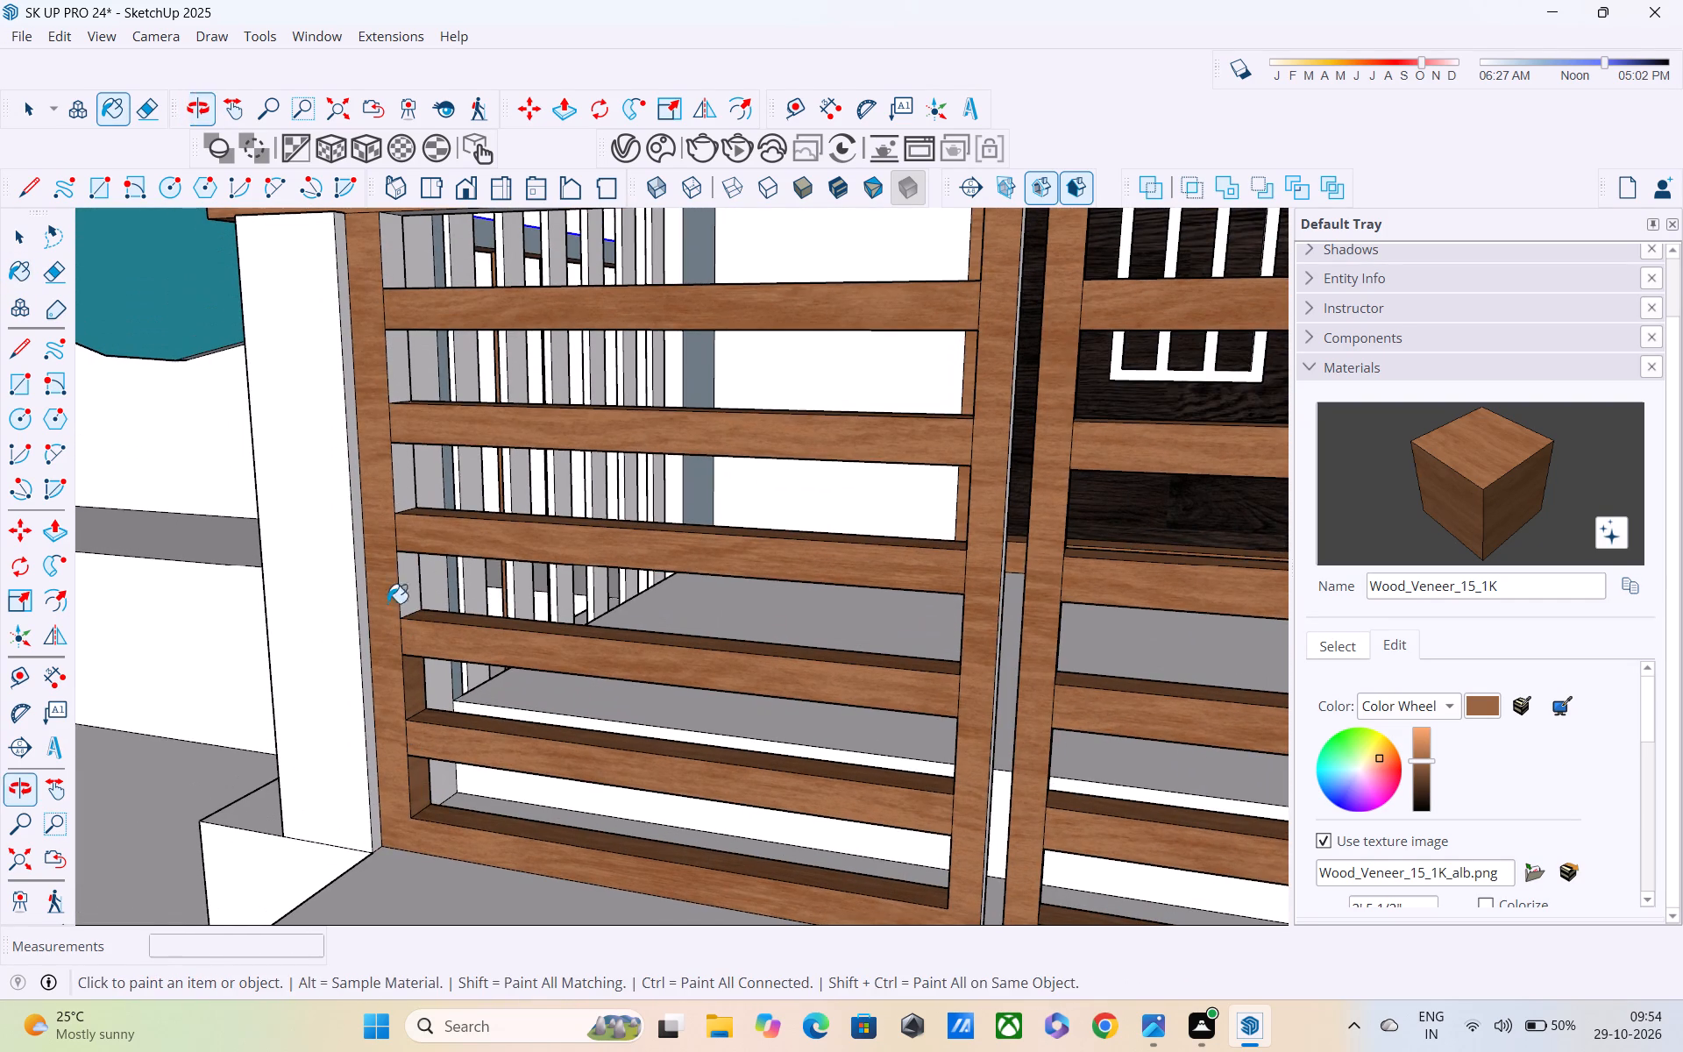
click(405, 590)
click(398, 476)
shift+middle_drag(433, 538, 469, 821)
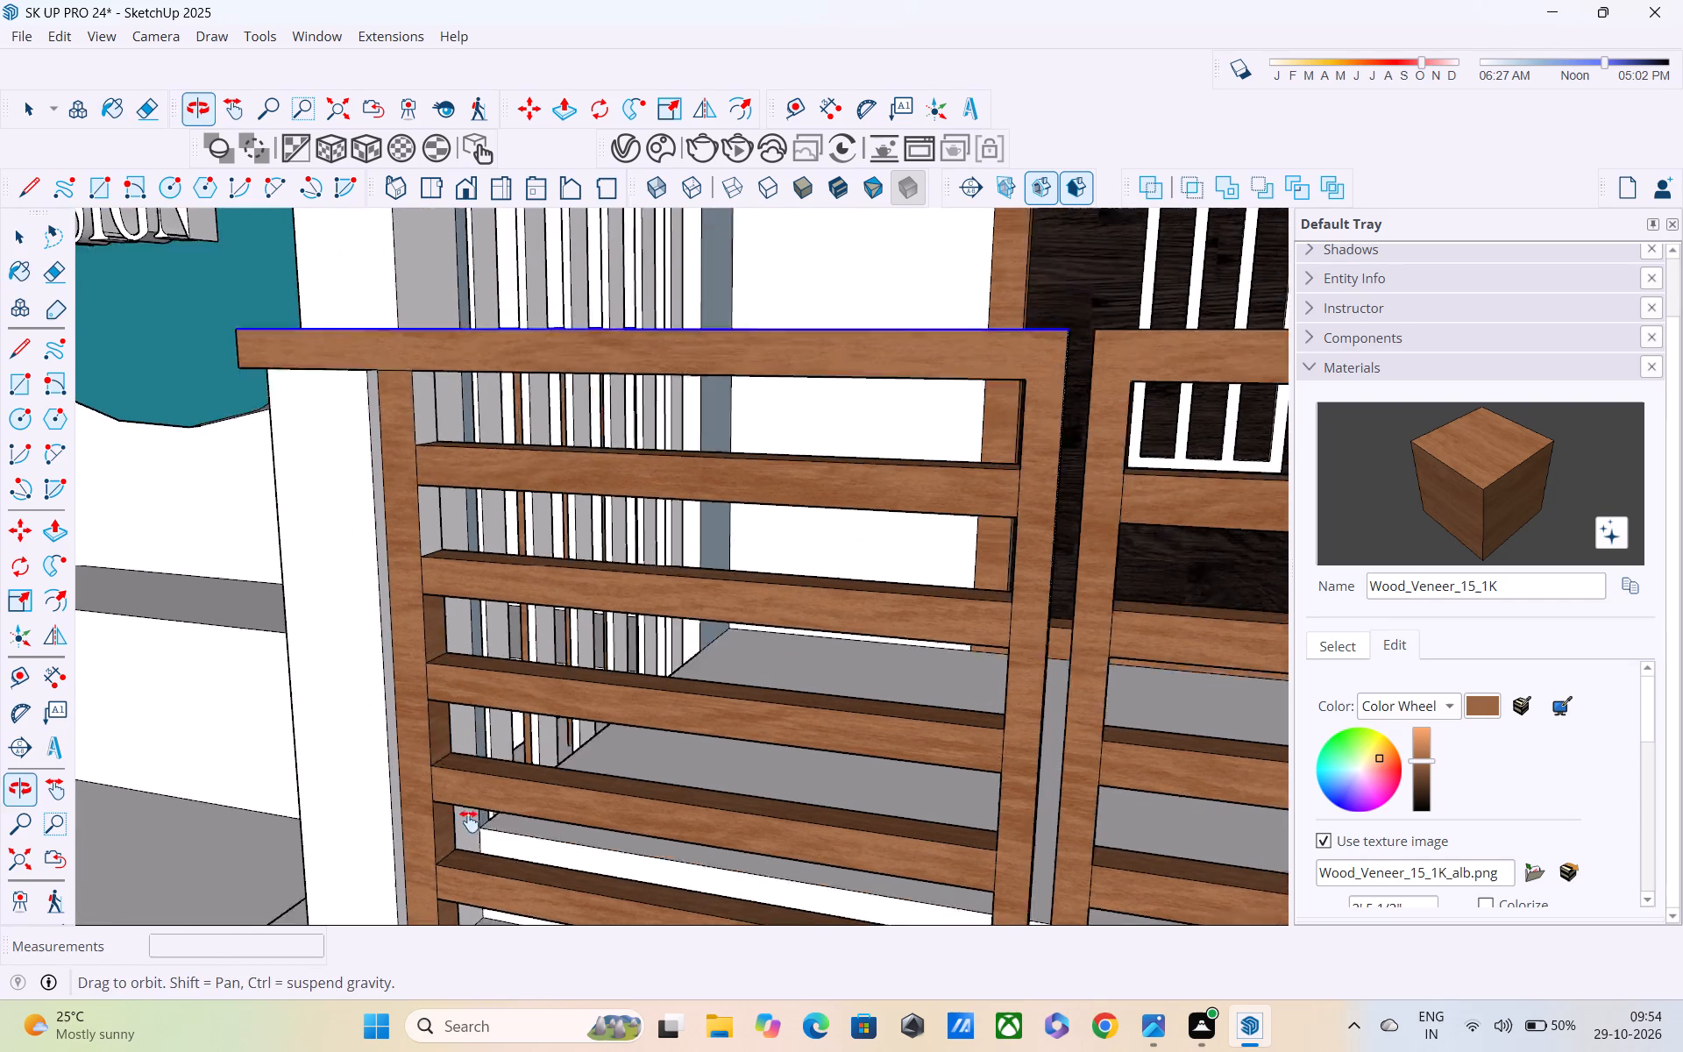
shift+middle_drag(469, 821, 469, 814)
click(446, 622)
click(423, 554)
Paint the edge face of the railing-side gate leaf's central stile, facing the gap between leaves, with Wood_Veneer_15_1K.
scroll(423, 552, down, 1)
shift+middle_drag(429, 594, 385, 771)
scroll(386, 764, down, 4)
middle_drag(526, 769, 422, 636)
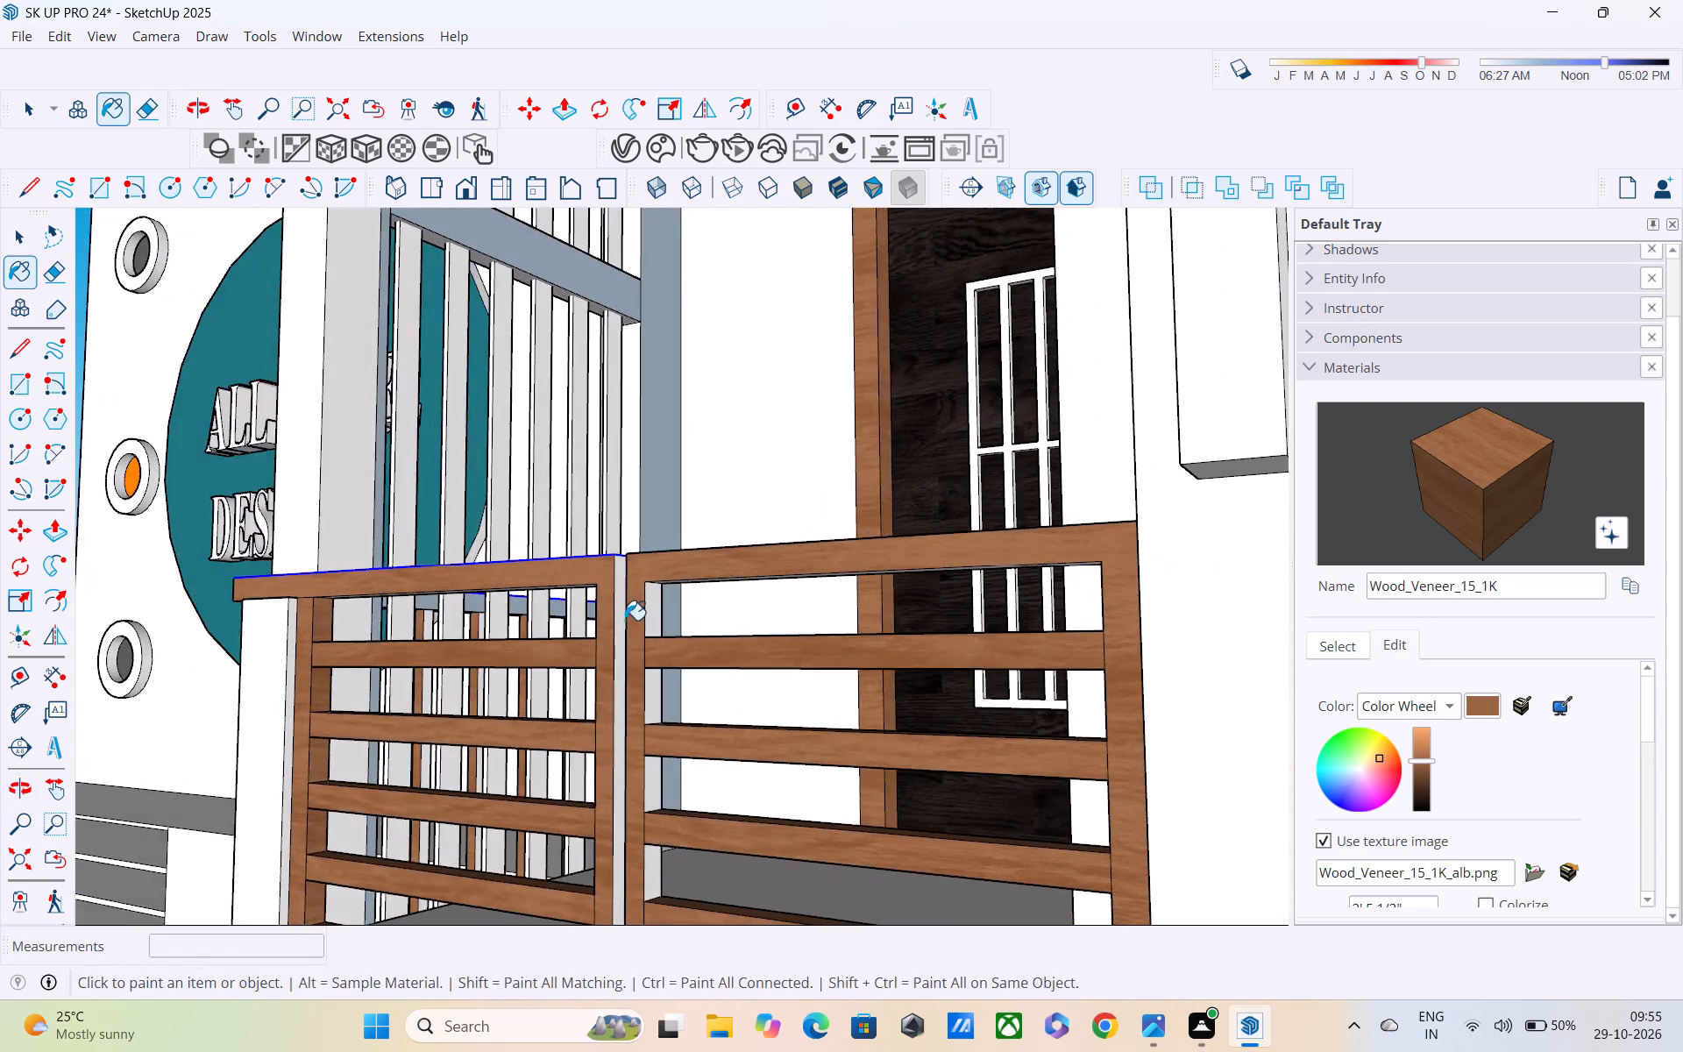
scroll(625, 620, up, 3)
click(620, 609)
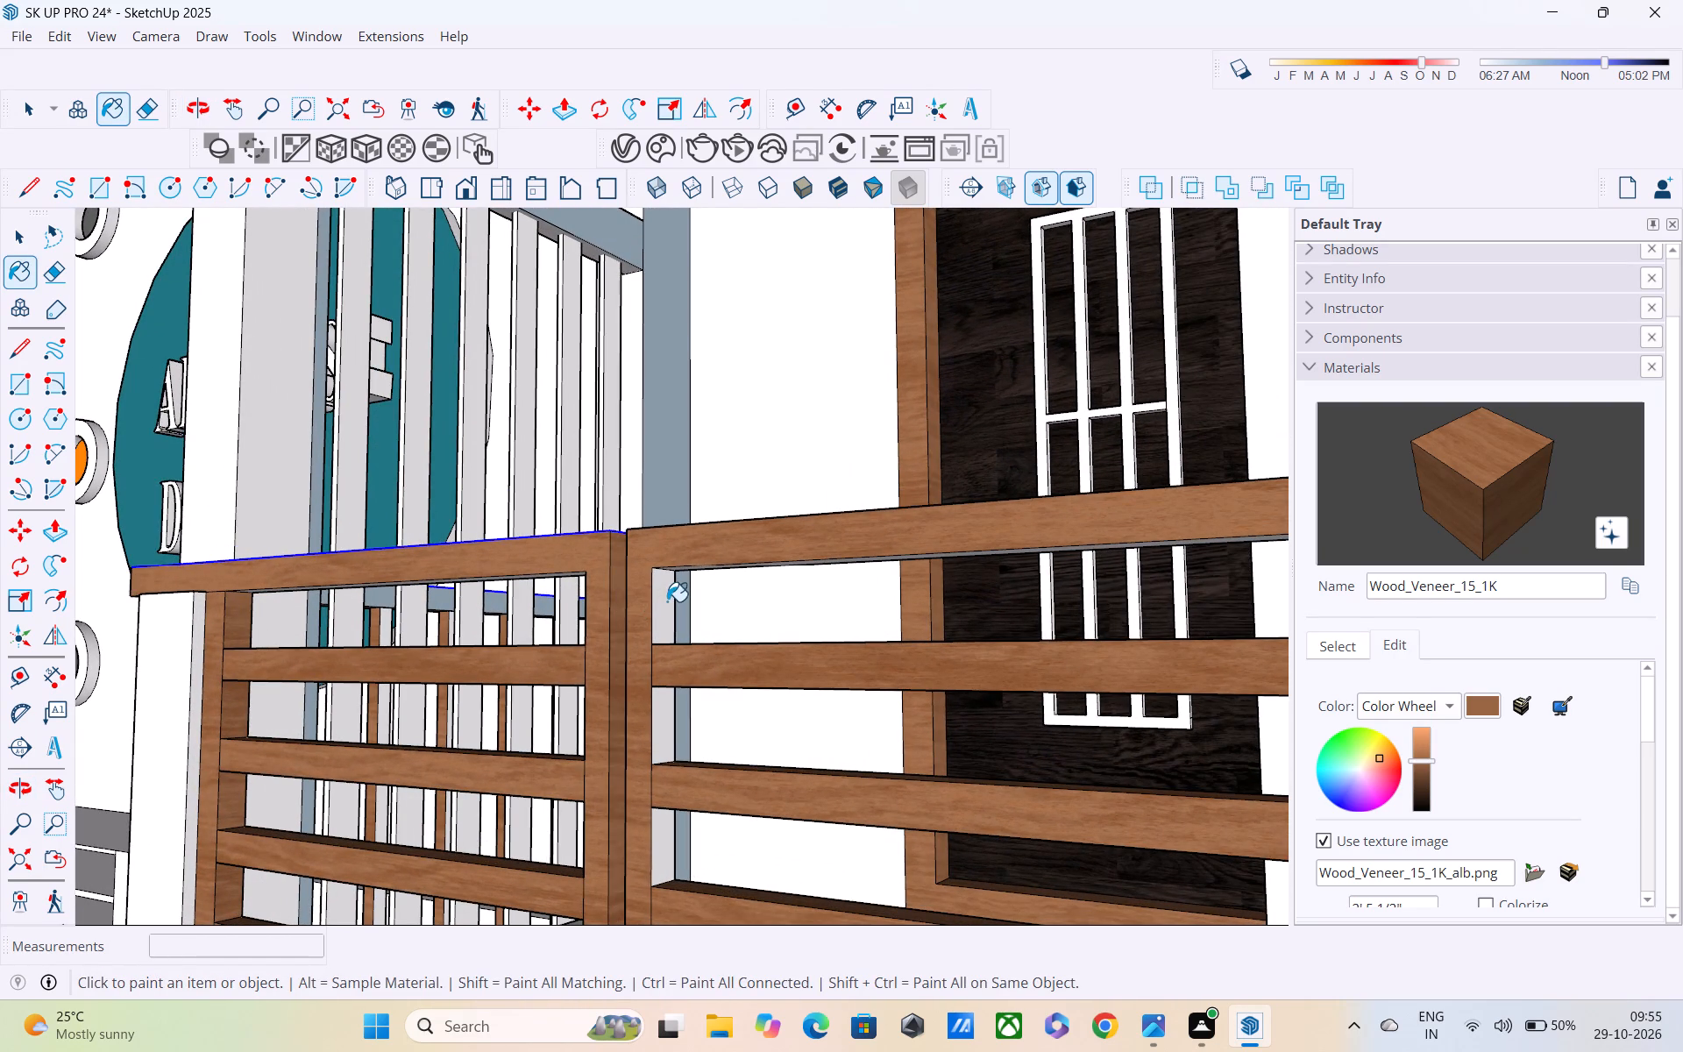
Paint the inner faces between the rails on the wall-side leaf's central stile with Wood_Veneer_15_1K, undoing the stray fill behind the gate.
click(667, 601)
shift+middle_drag(666, 643, 638, 485)
click(634, 558)
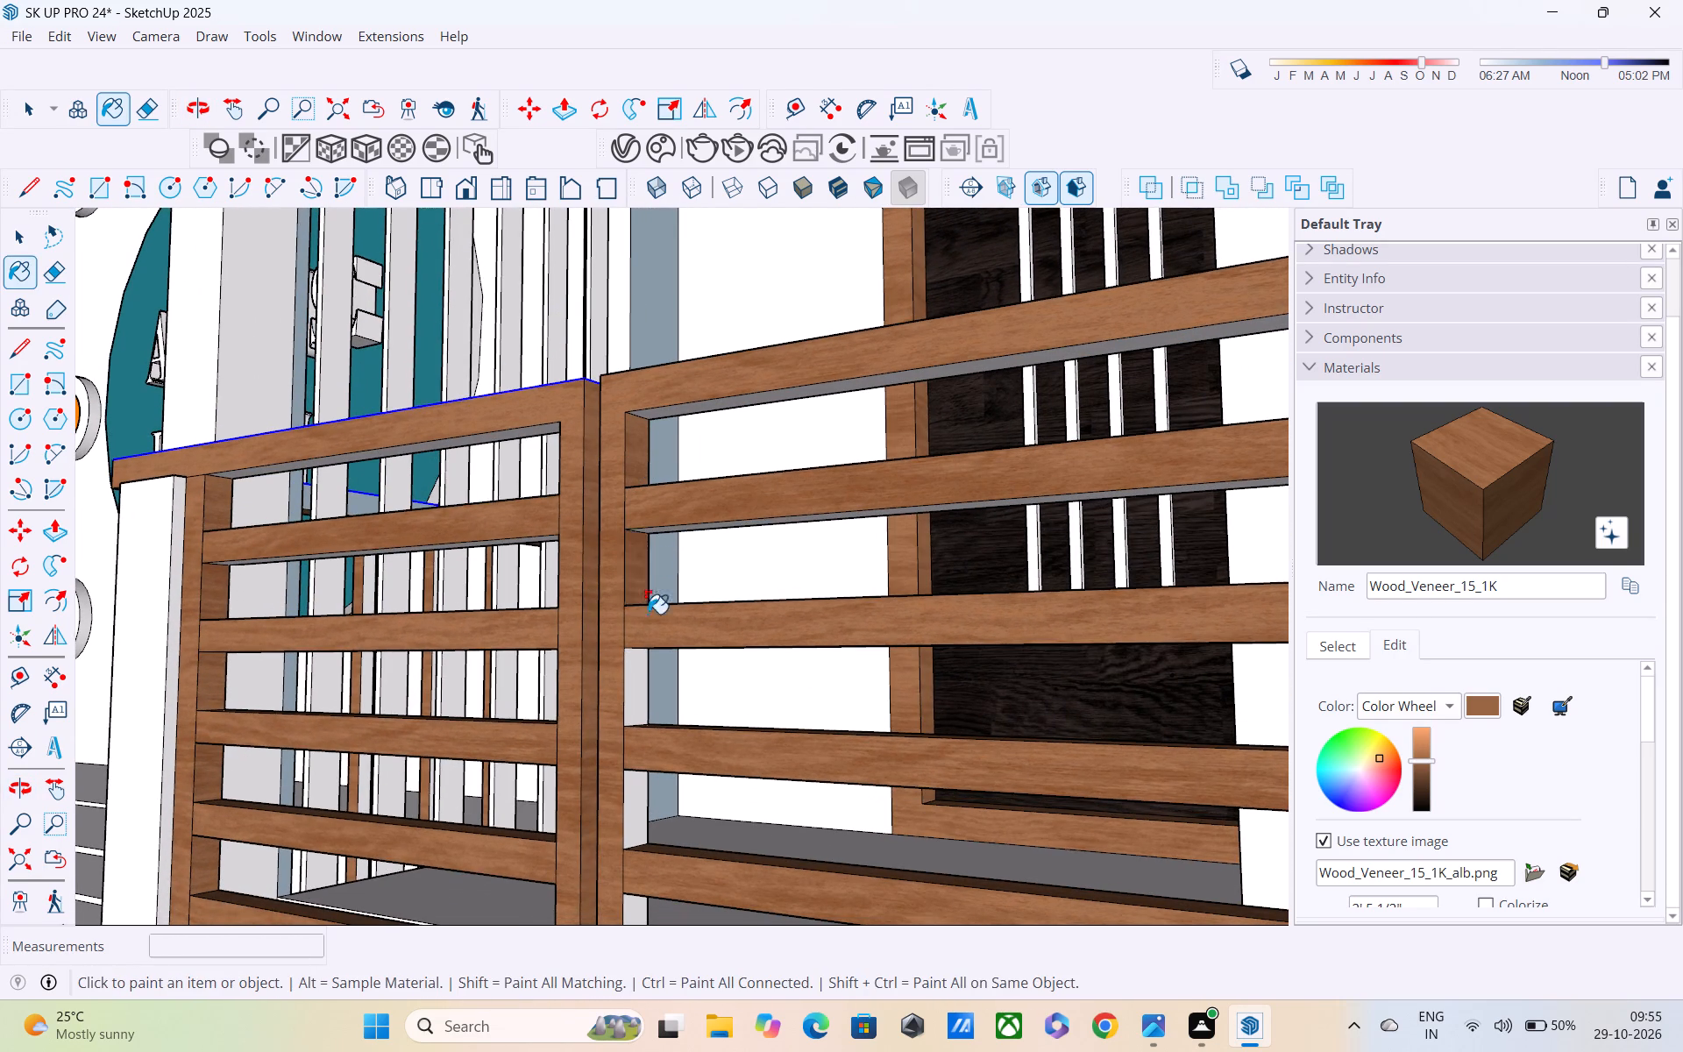
shift+middle_drag(648, 614, 639, 401)
click(639, 481)
click(624, 625)
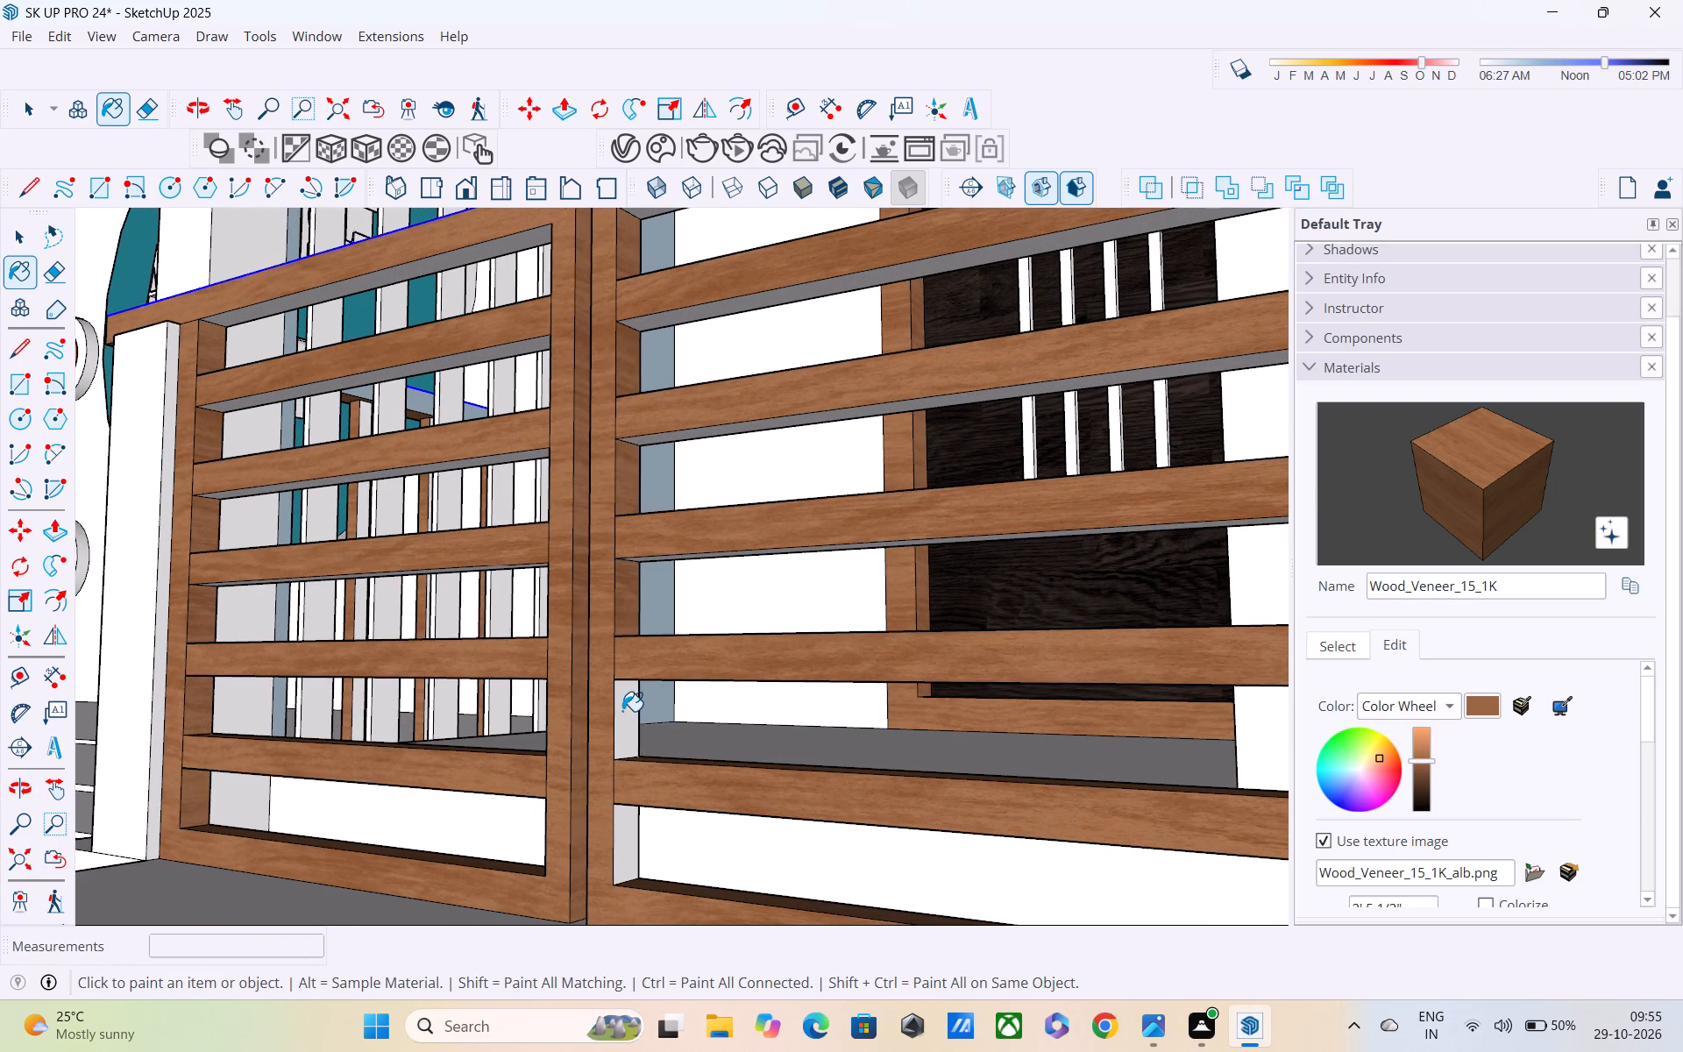
click(622, 711)
click(642, 844)
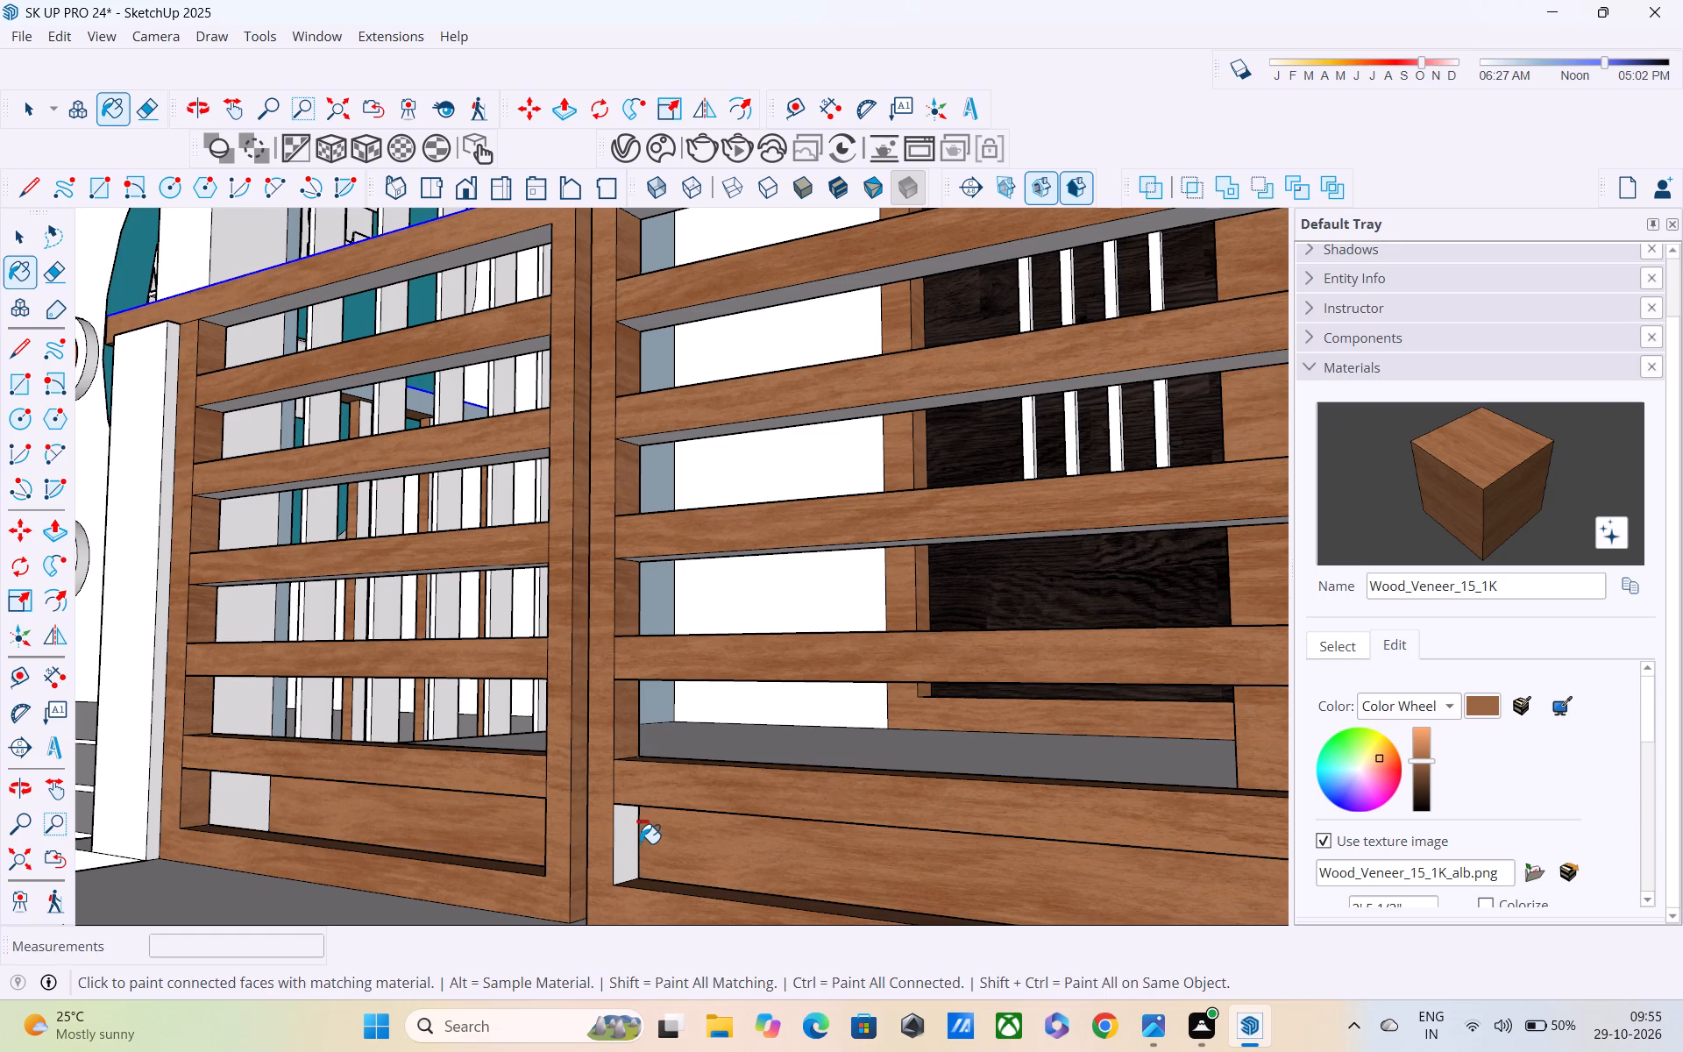
key(ctrl+z)
scroll(635, 850, up, 2)
click(625, 843)
Paint the front faces of the three vertical strips on the wall beside the entrance with Wood_Veneer_15_1K.
scroll(624, 842, down, 4)
scroll(624, 842, up, 1)
middle_drag(624, 843, 823, 993)
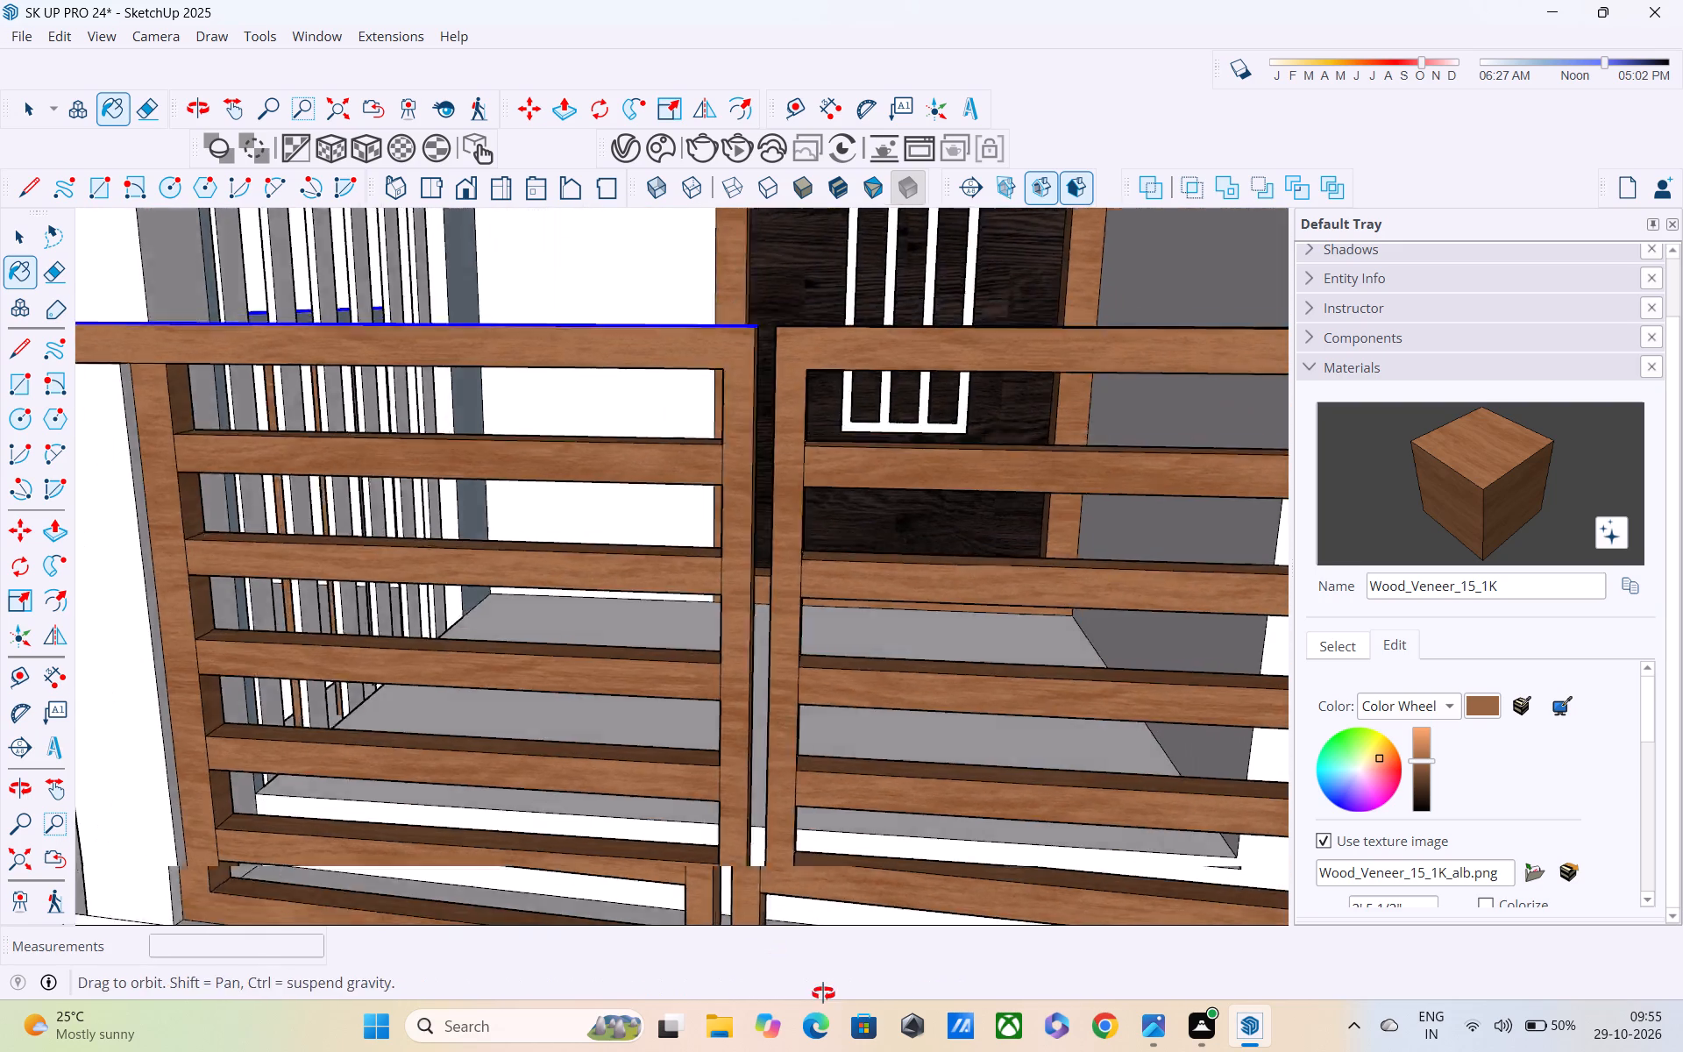
middle_drag(823, 993, 834, 984)
scroll(861, 898, down, 5)
shift+middle_drag(861, 868, 490, 750)
scroll(492, 733, down, 4)
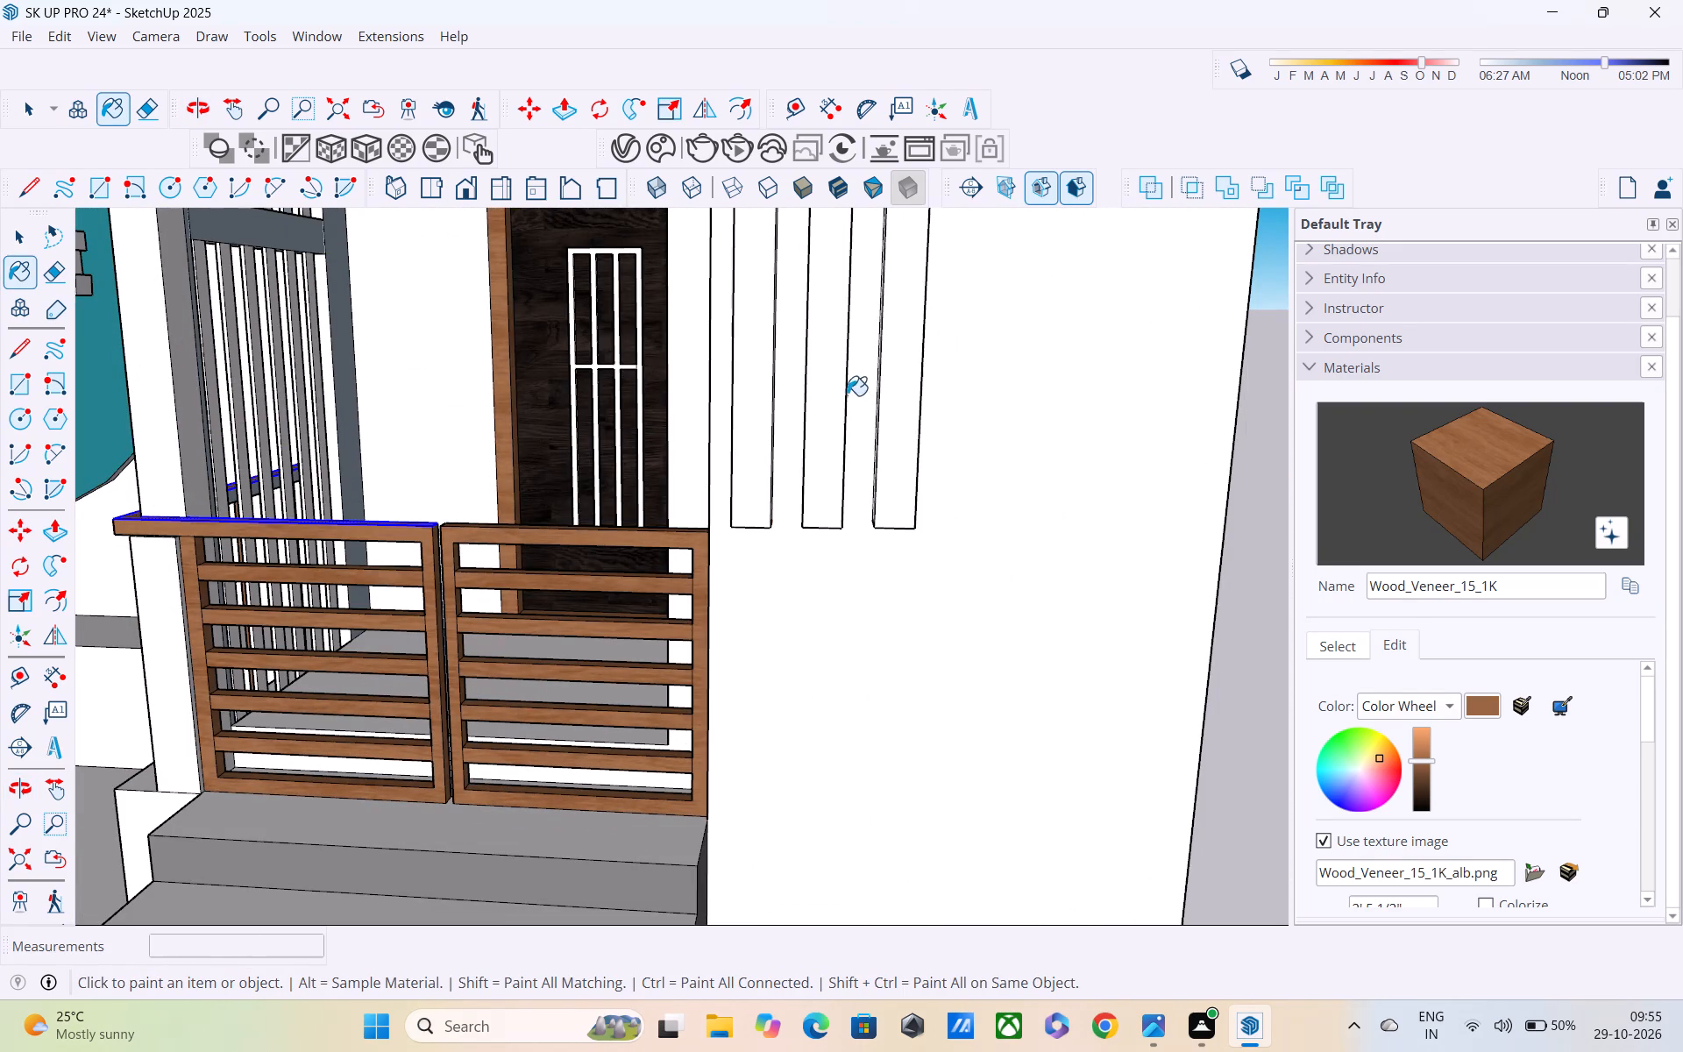
click(751, 423)
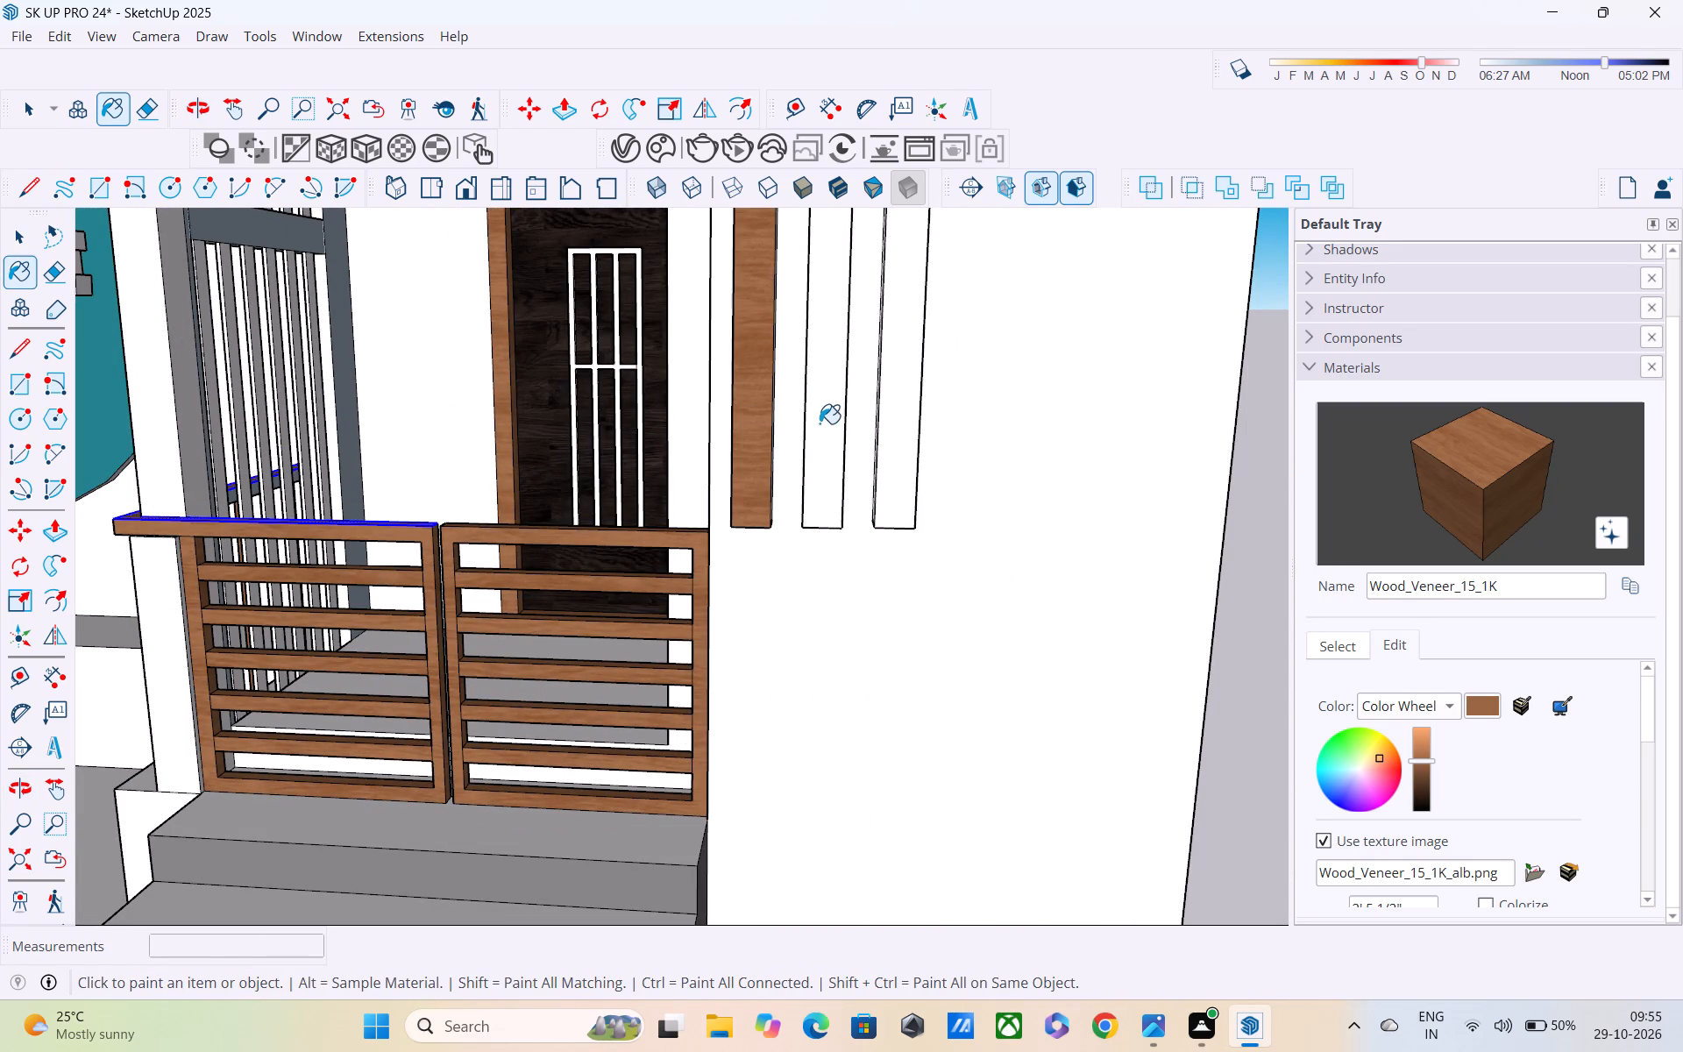
click(824, 426)
click(892, 349)
Paint the entrance-side faces of the three vertical wall strips with Wood_Veneer_15_1K.
middle_drag(913, 382, 1252, 473)
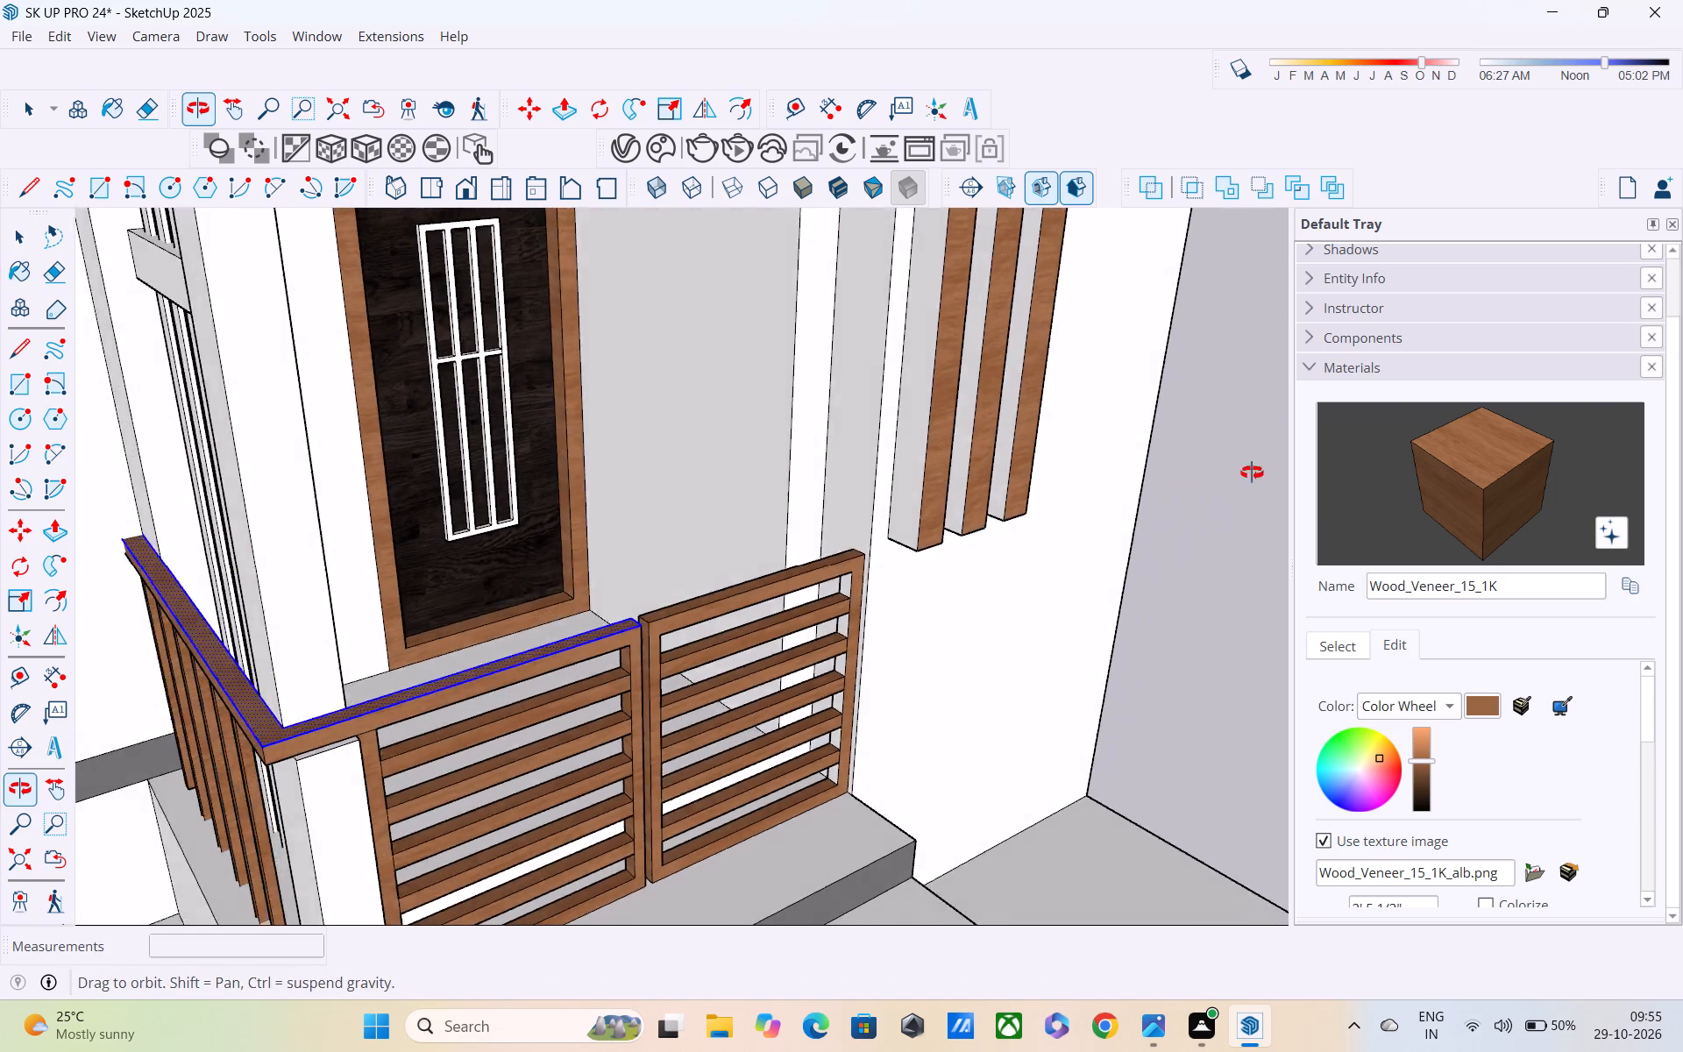
middle_drag(1252, 473, 1285, 416)
click(905, 380)
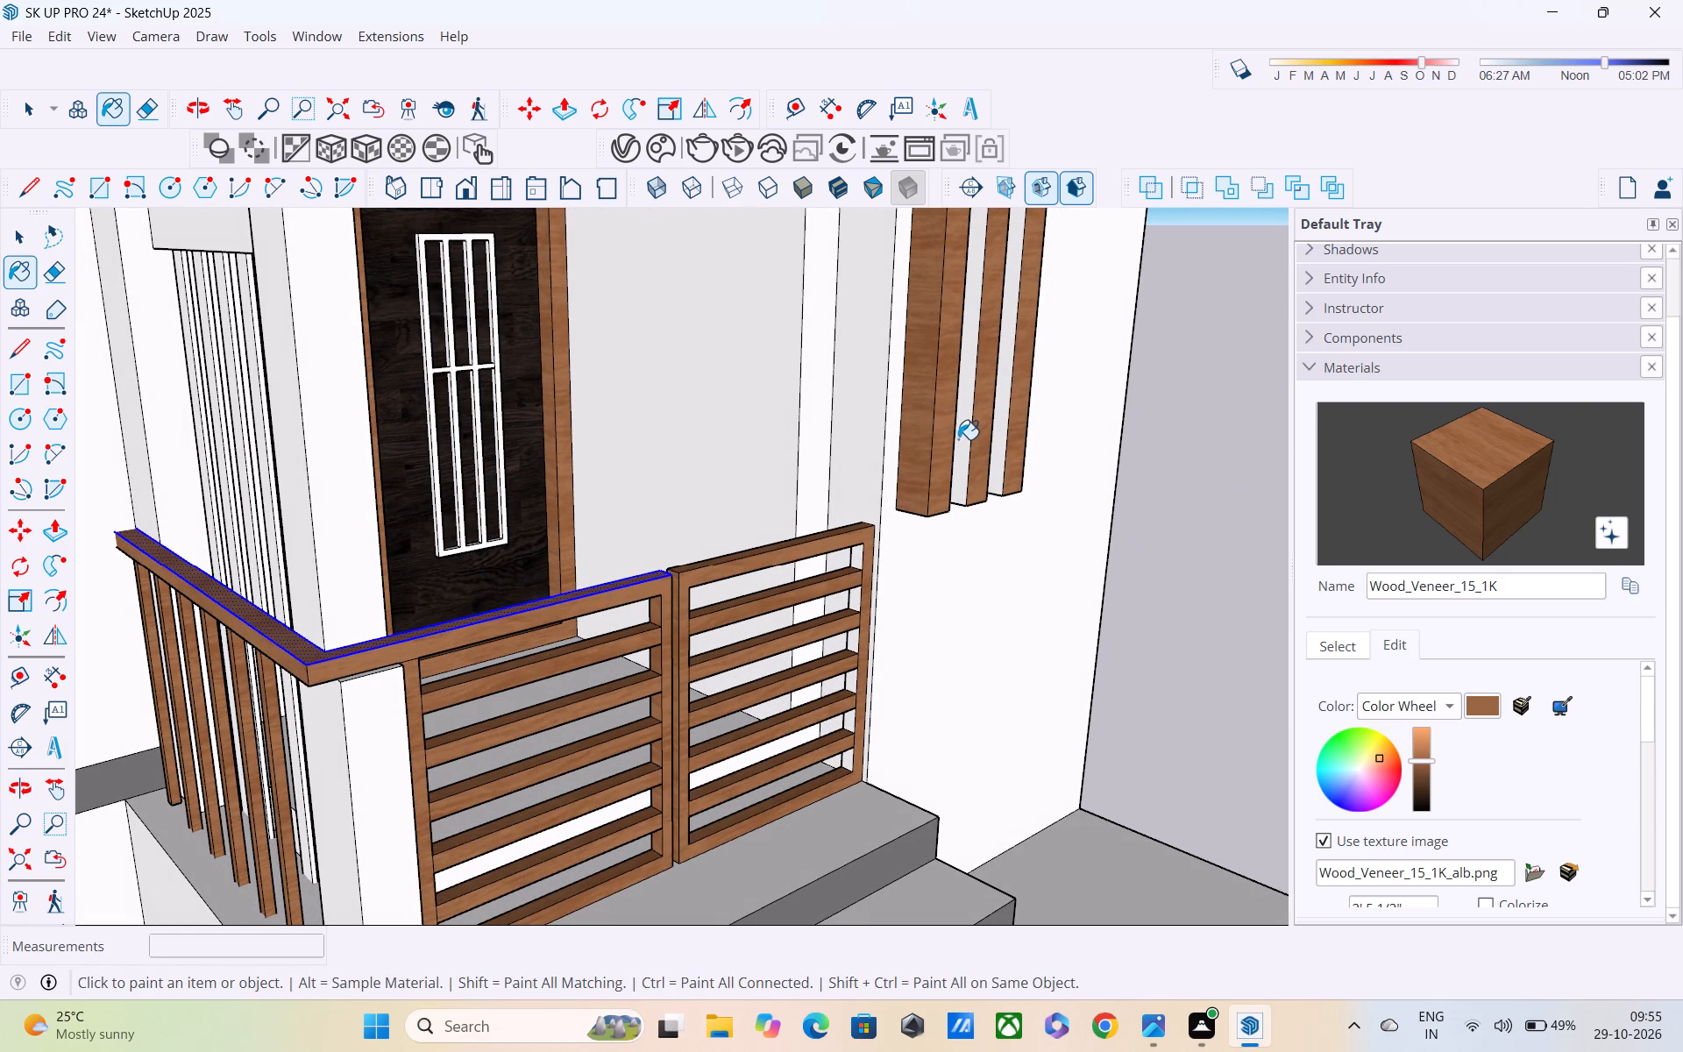
click(966, 451)
click(1002, 397)
middle_drag(1012, 423, 791, 474)
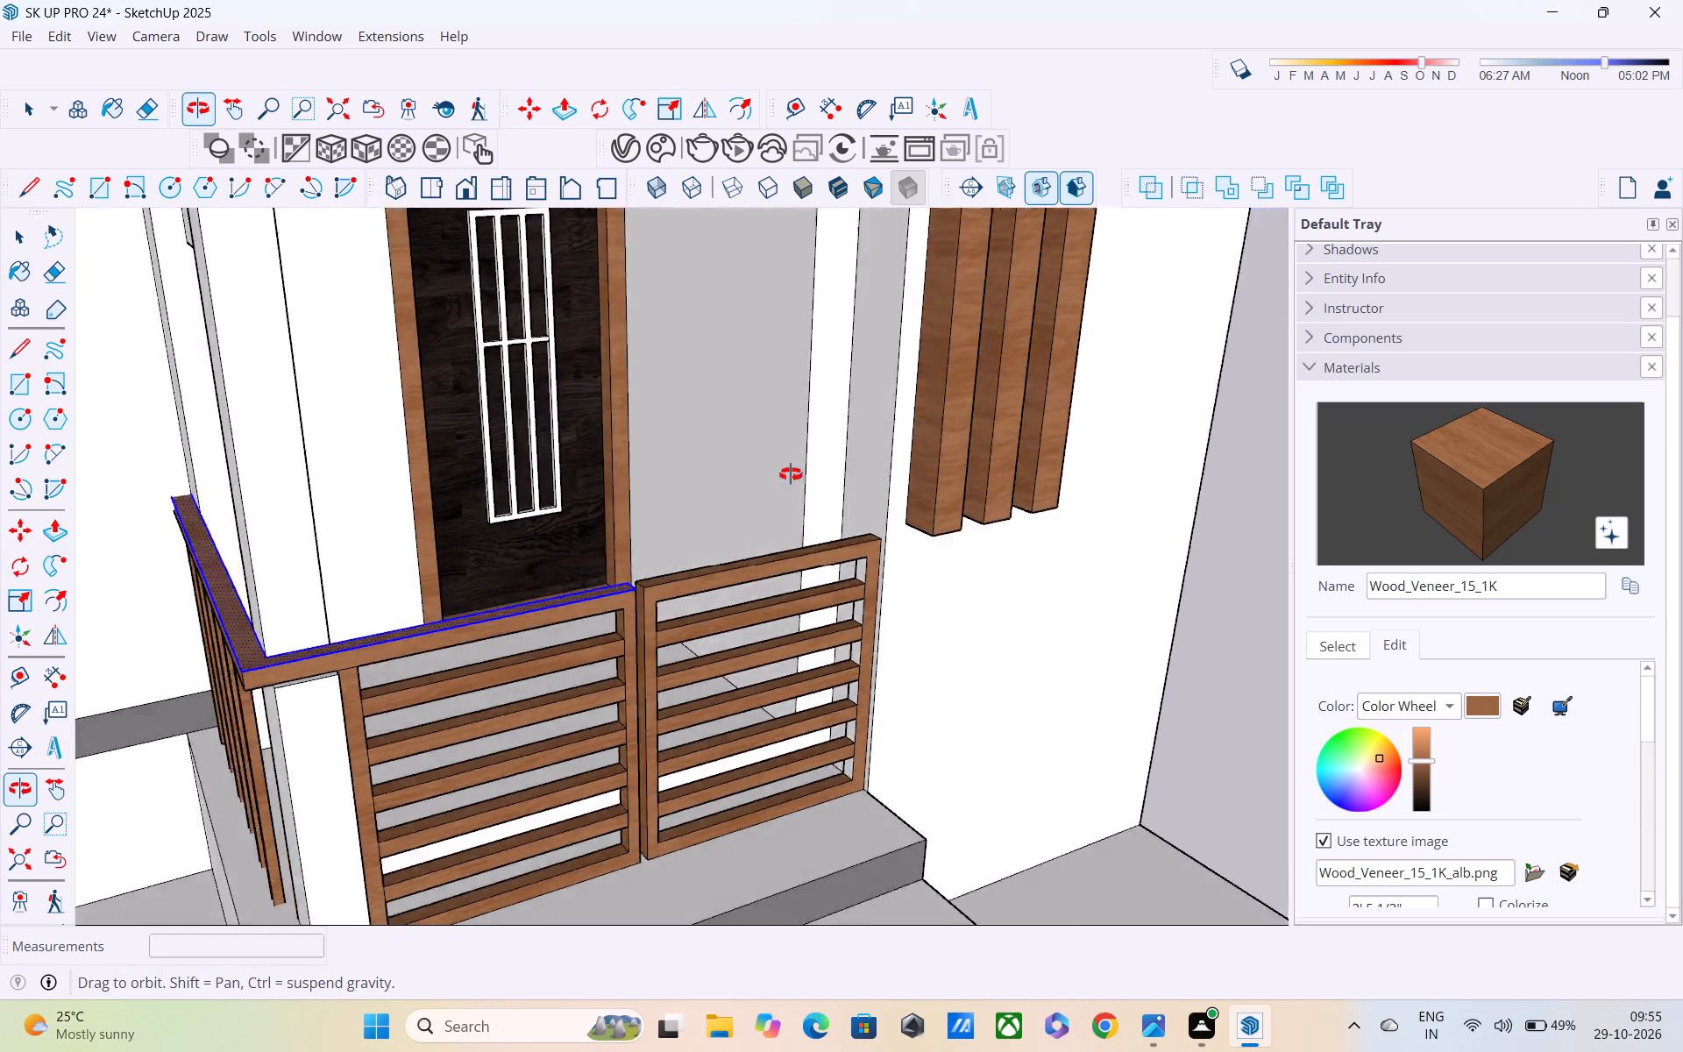
Paint the side faces of the three vertical wall strips that face away from the entrance with Wood_Veneer_15_1K.
middle_drag(791, 474, 402, 407)
click(798, 362)
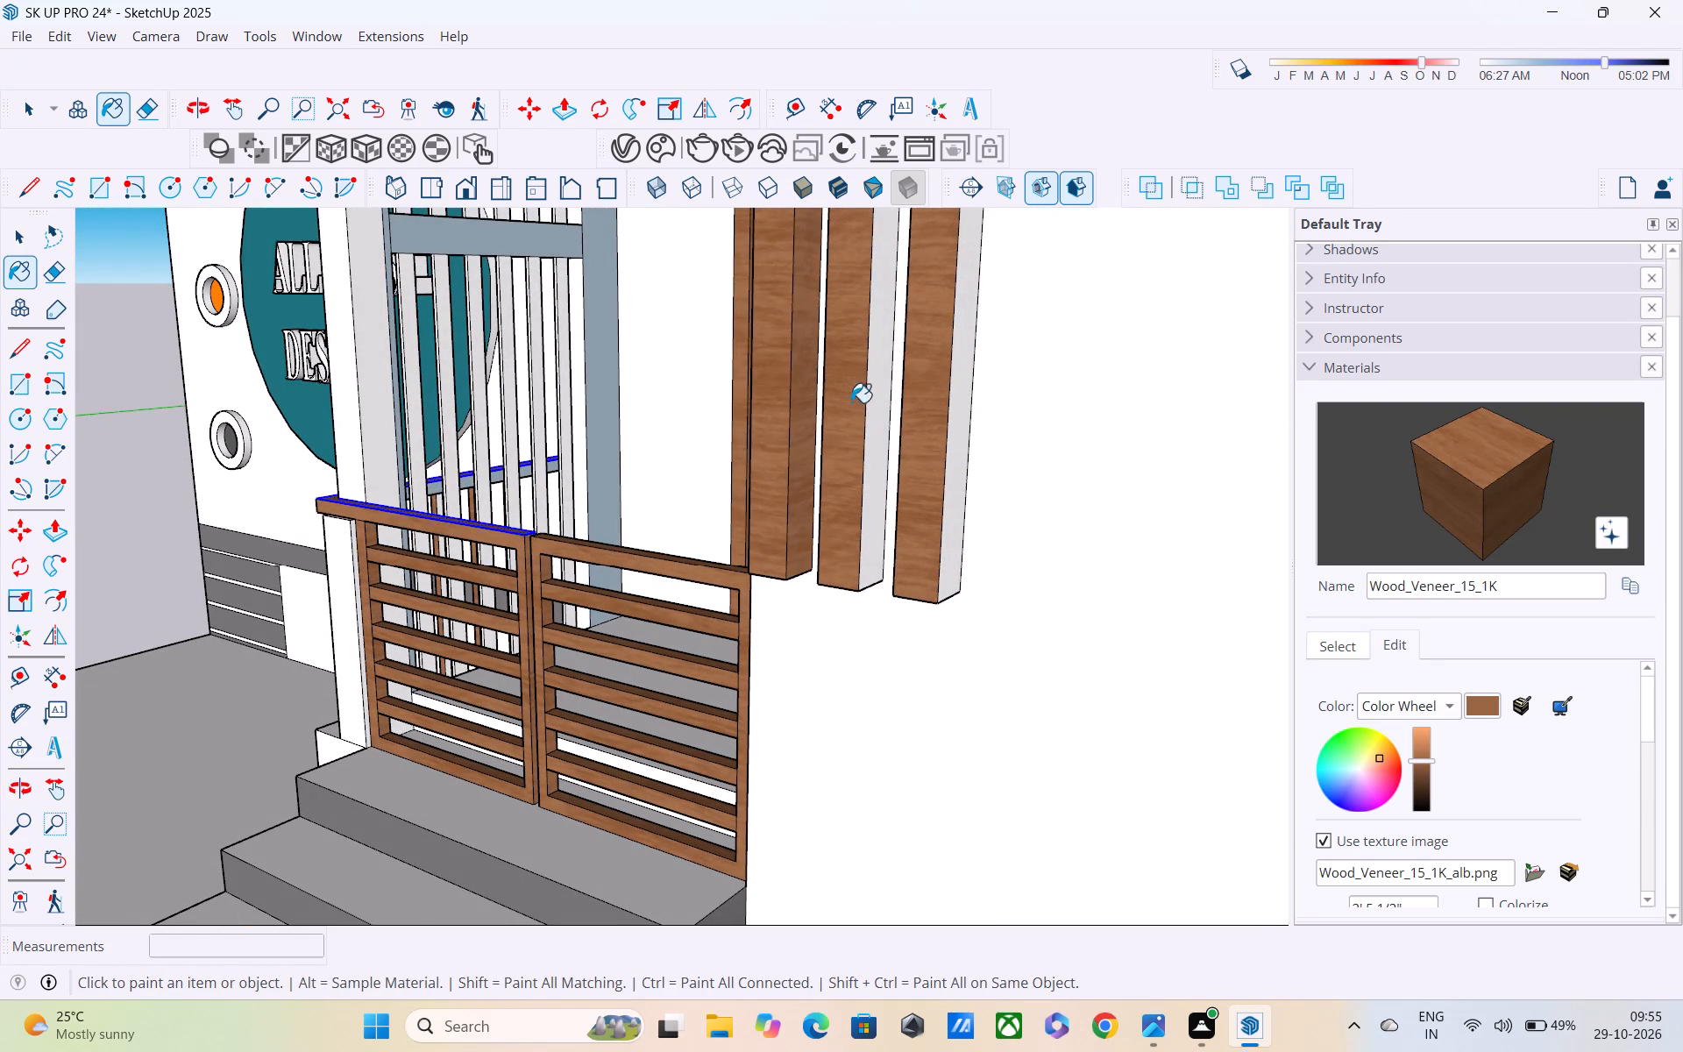
click(883, 396)
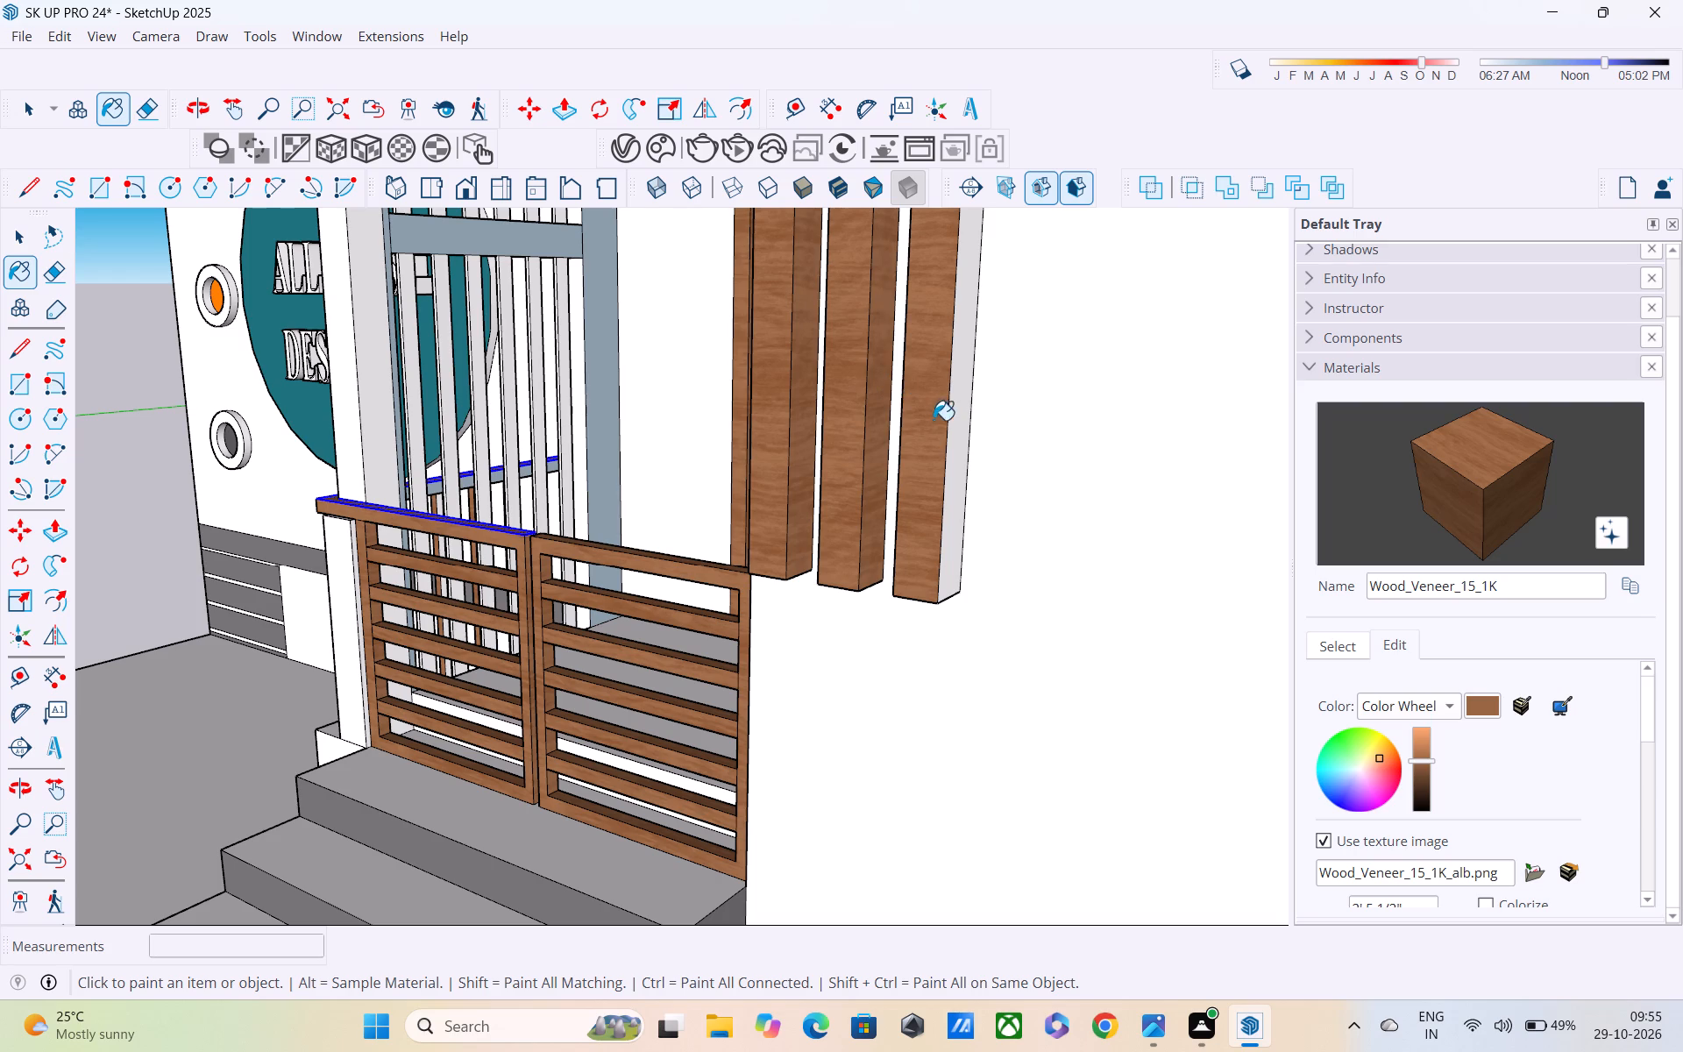
click(955, 437)
Sample I06_Sapphire_Night from the teal wall behind the strips and paint the upper projecting box's outer side face and underside with it.
shift+middle_drag(944, 437, 1126, 873)
scroll(1104, 743, down, 5)
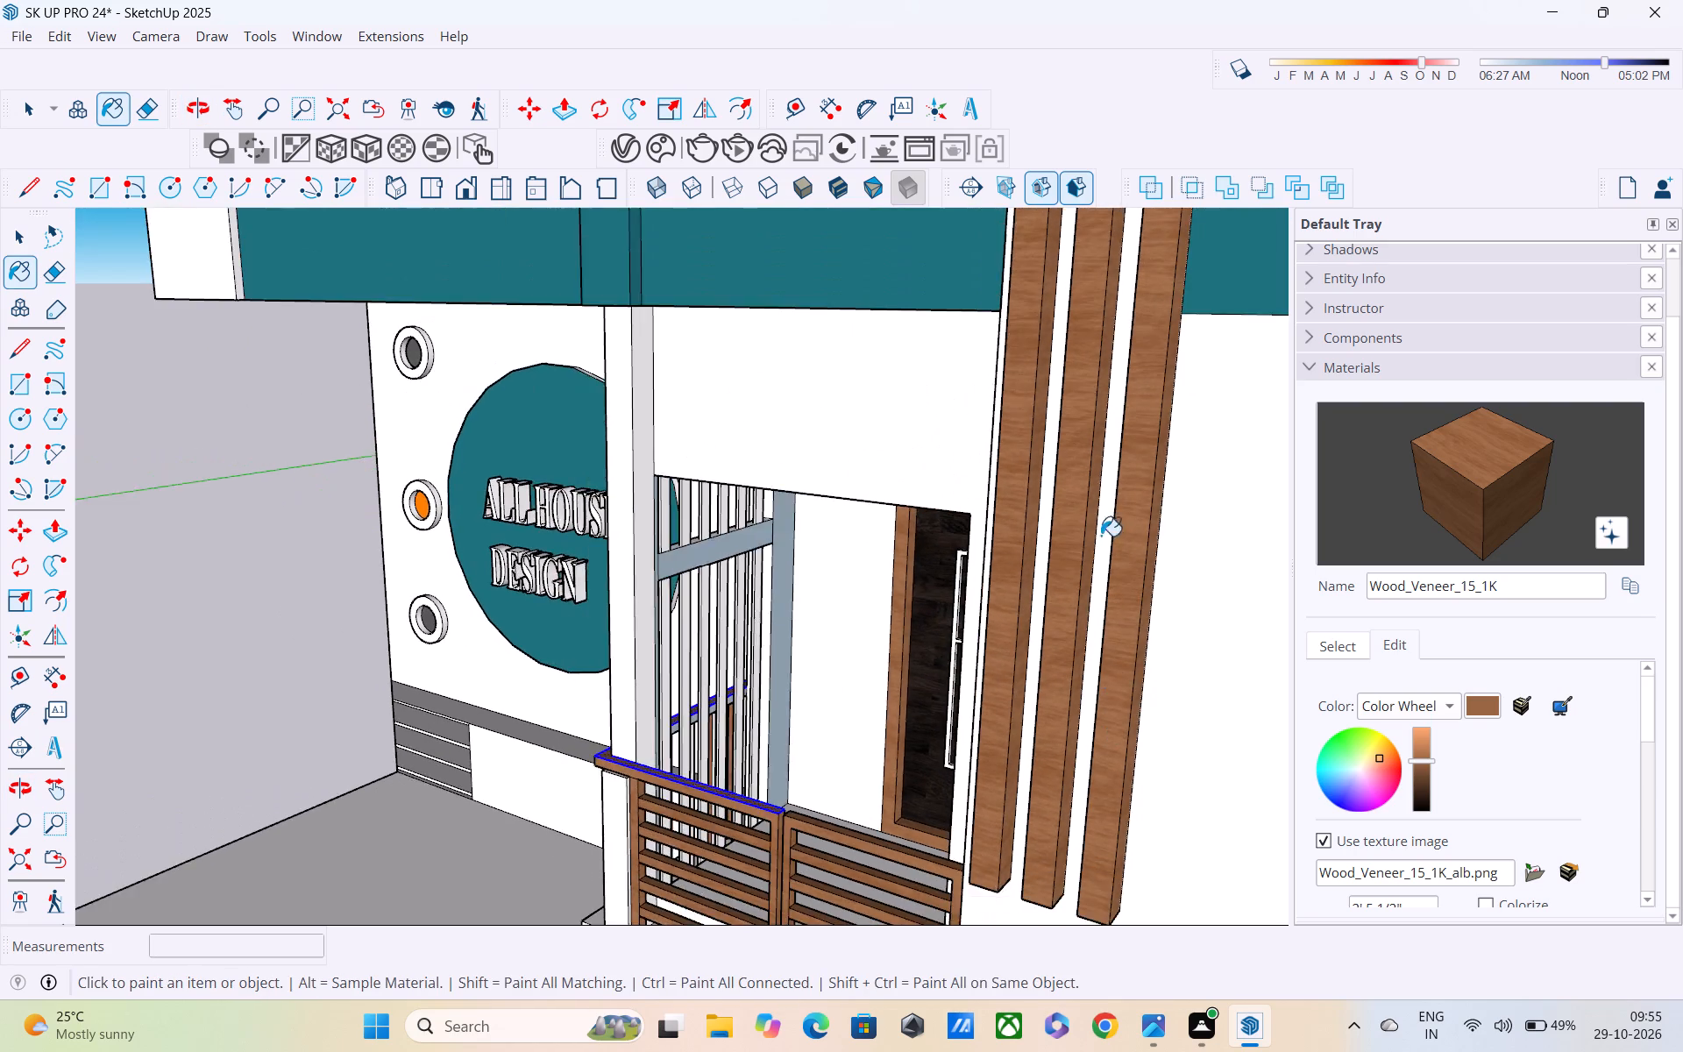
scroll(1097, 529, down, 4)
shift+middle_drag(1093, 587, 1090, 831)
scroll(1066, 565, down, 4)
shift+middle_drag(1069, 584, 1086, 778)
scroll(1086, 777, up, 1)
scroll(1086, 604, down, 3)
middle_drag(1086, 604, 1091, 675)
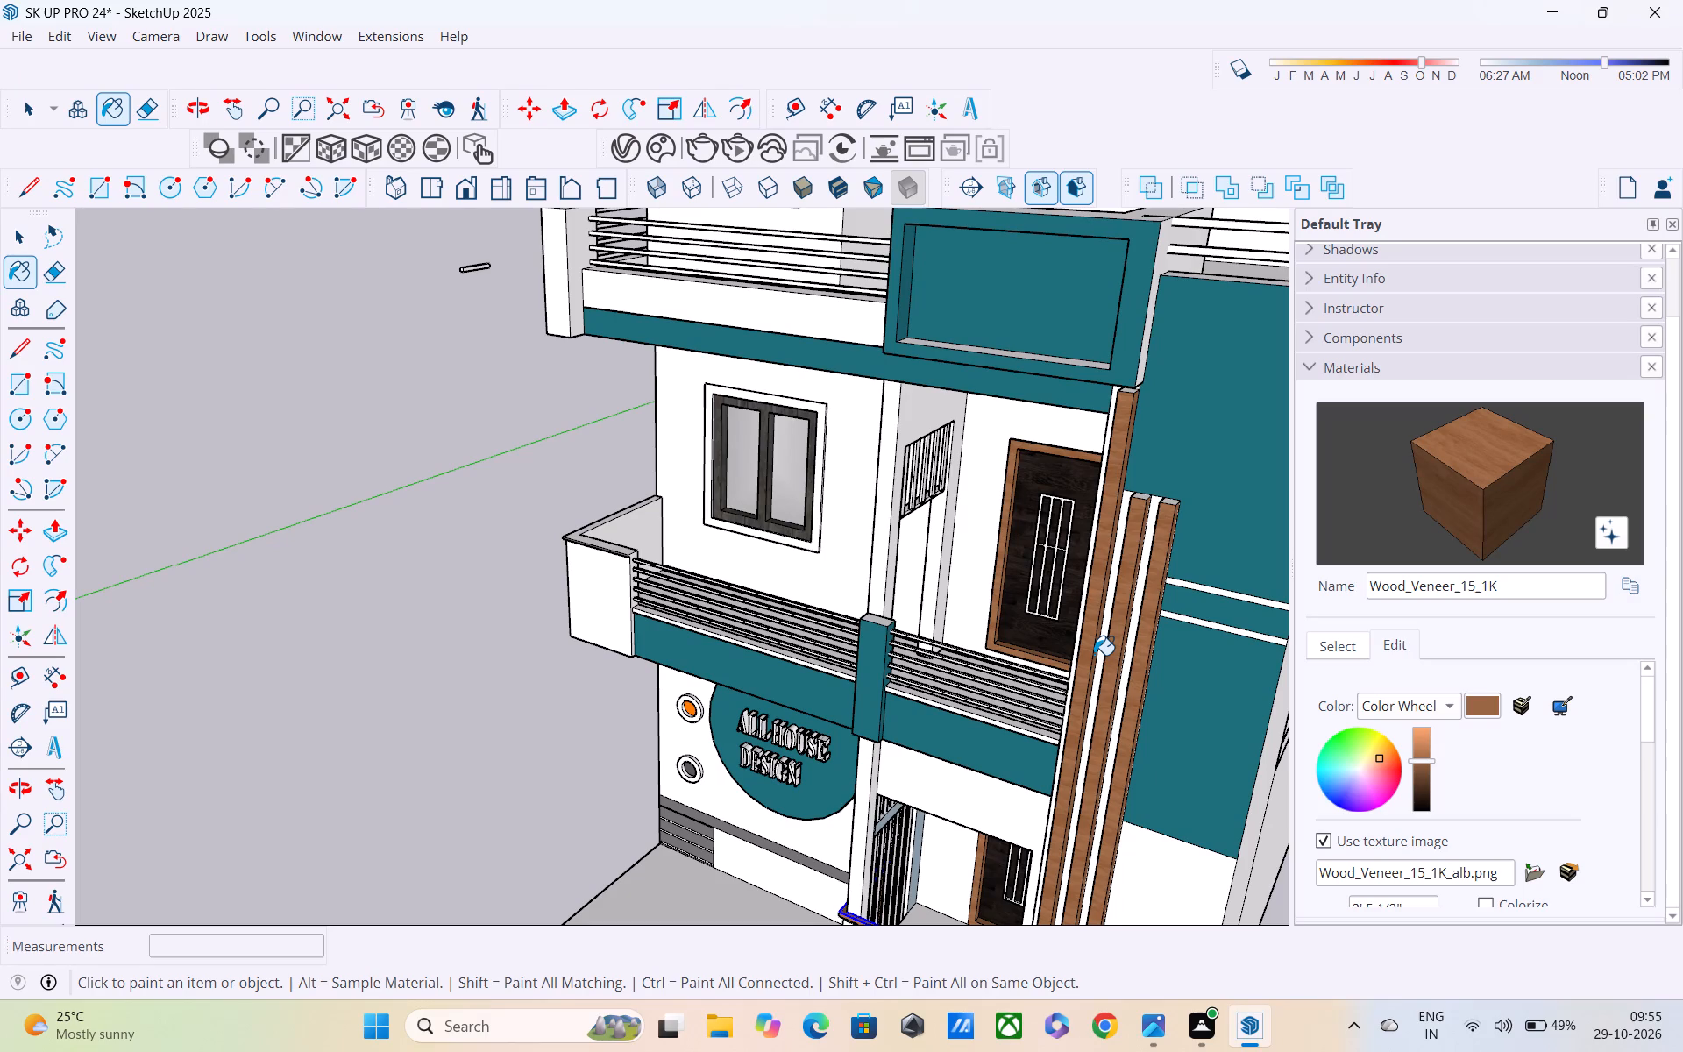
middle_click(963, 172)
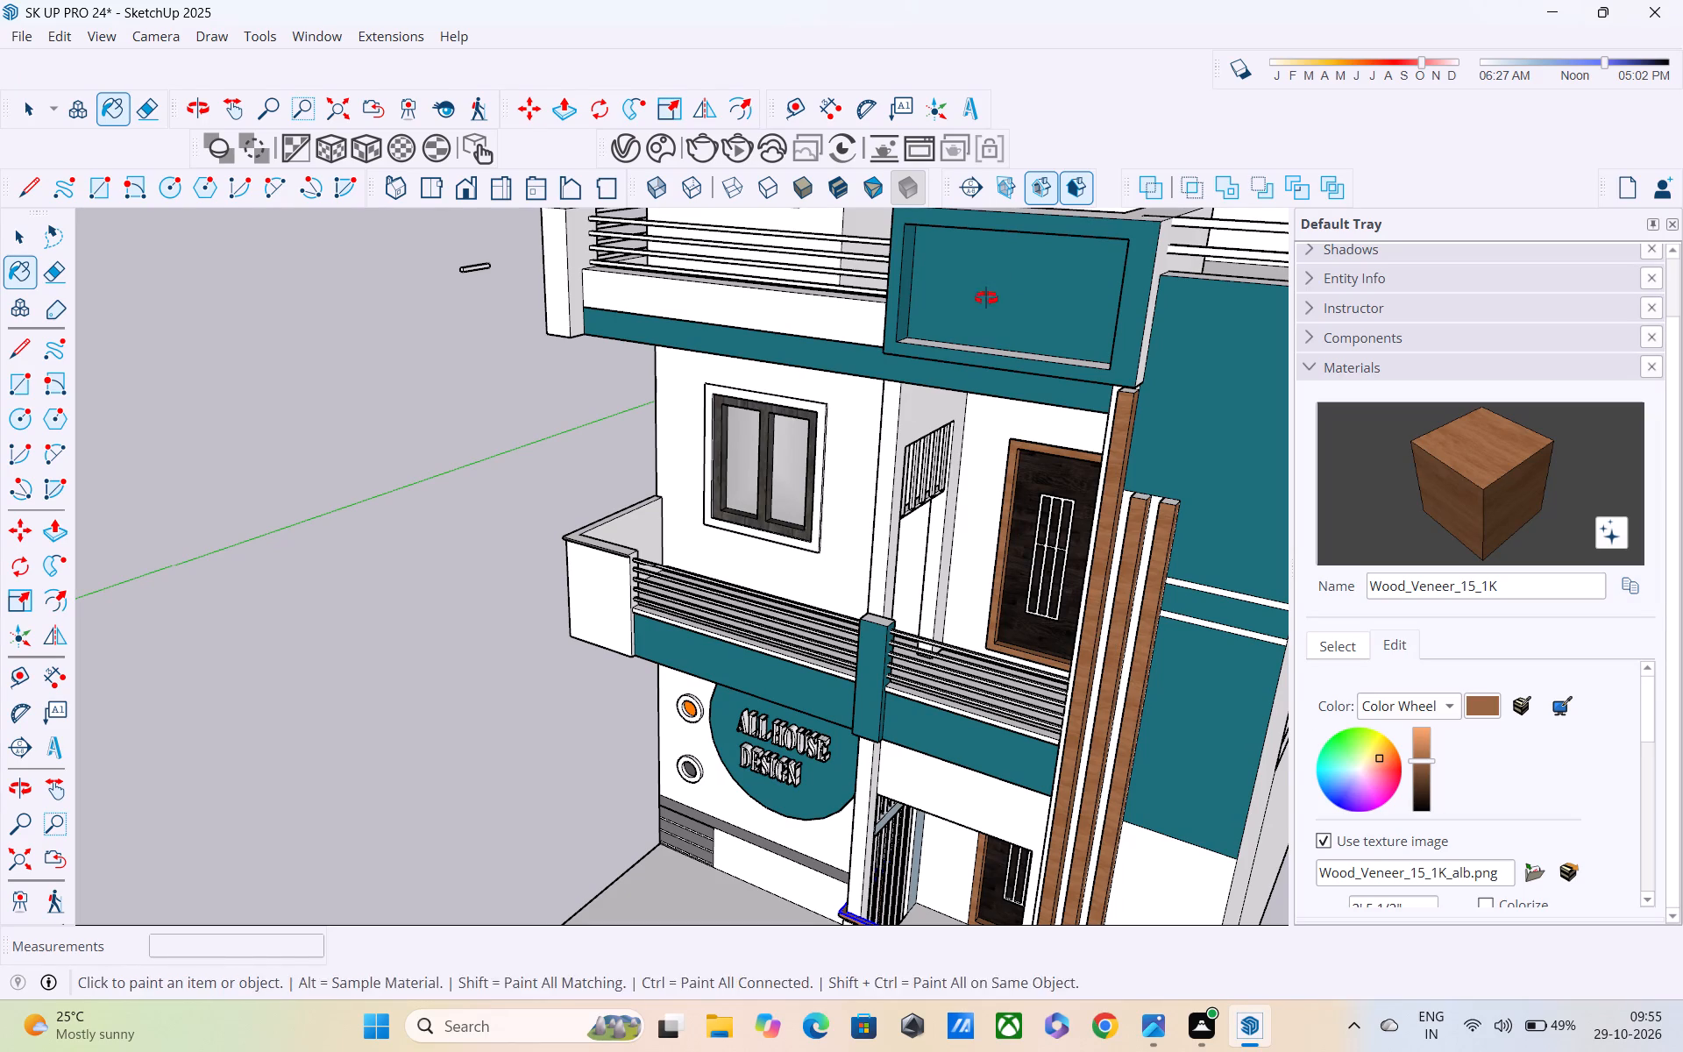
middle_drag(986, 298, 794, 241)
key(space)
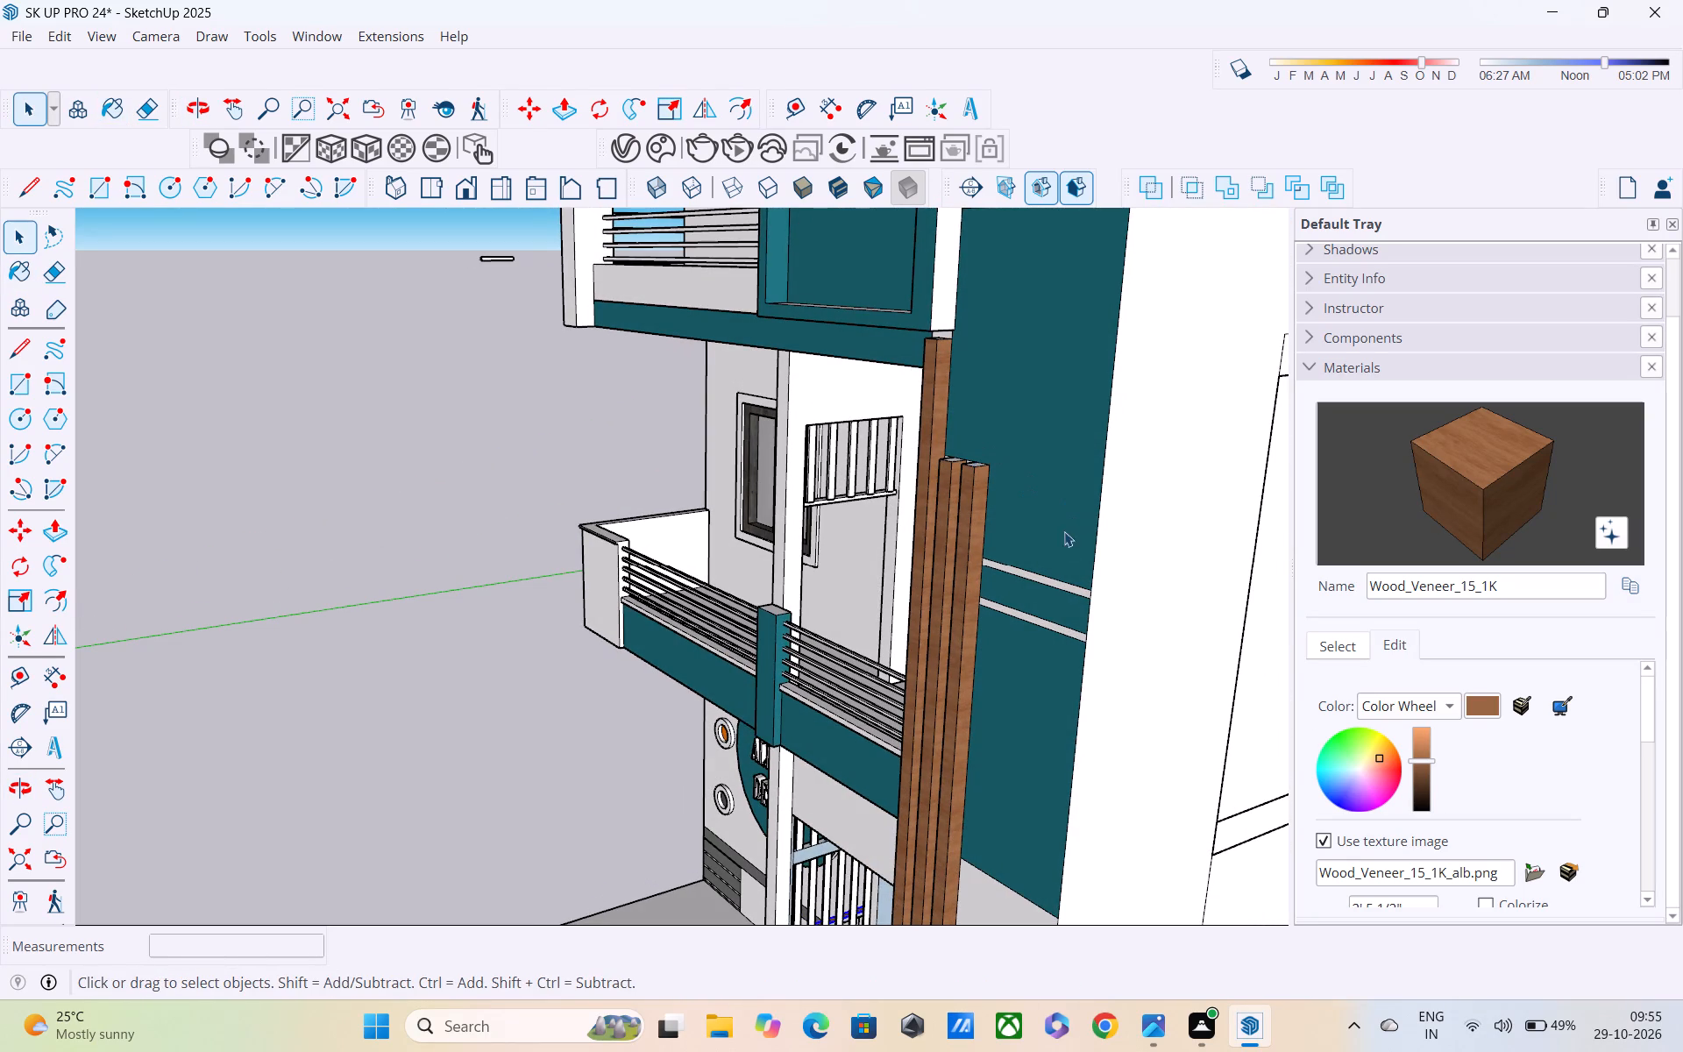
click(1050, 515)
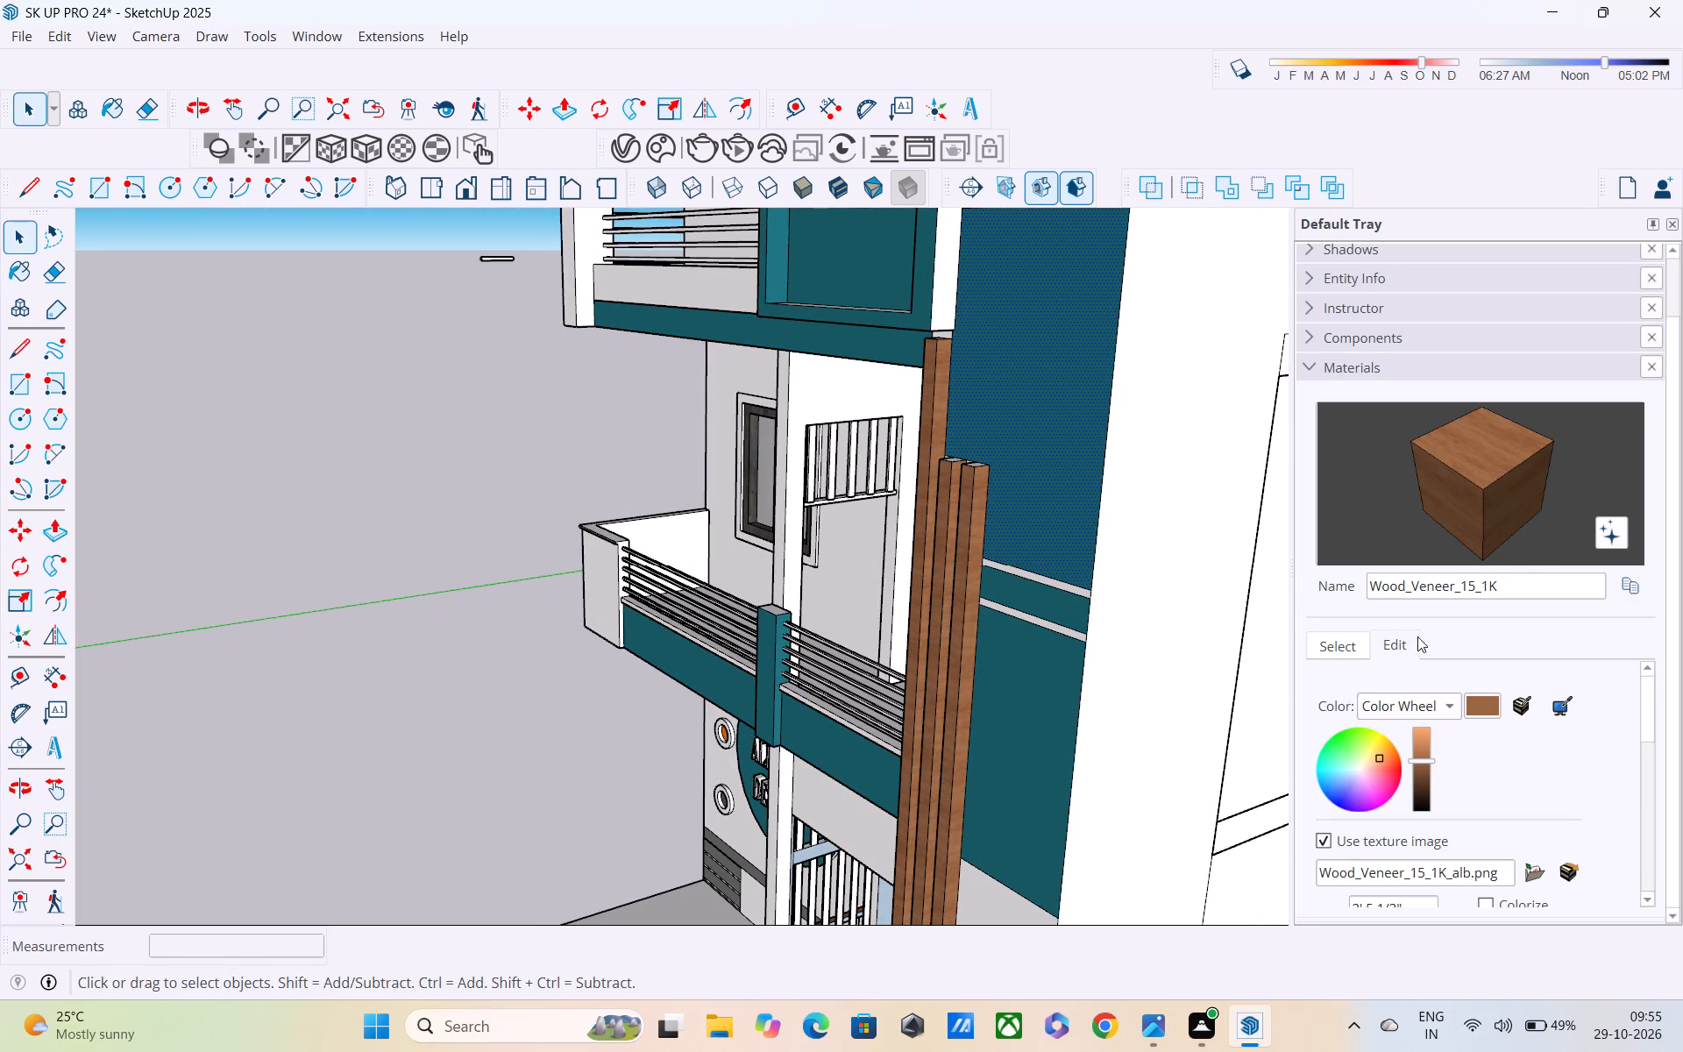
click(1339, 644)
click(1621, 634)
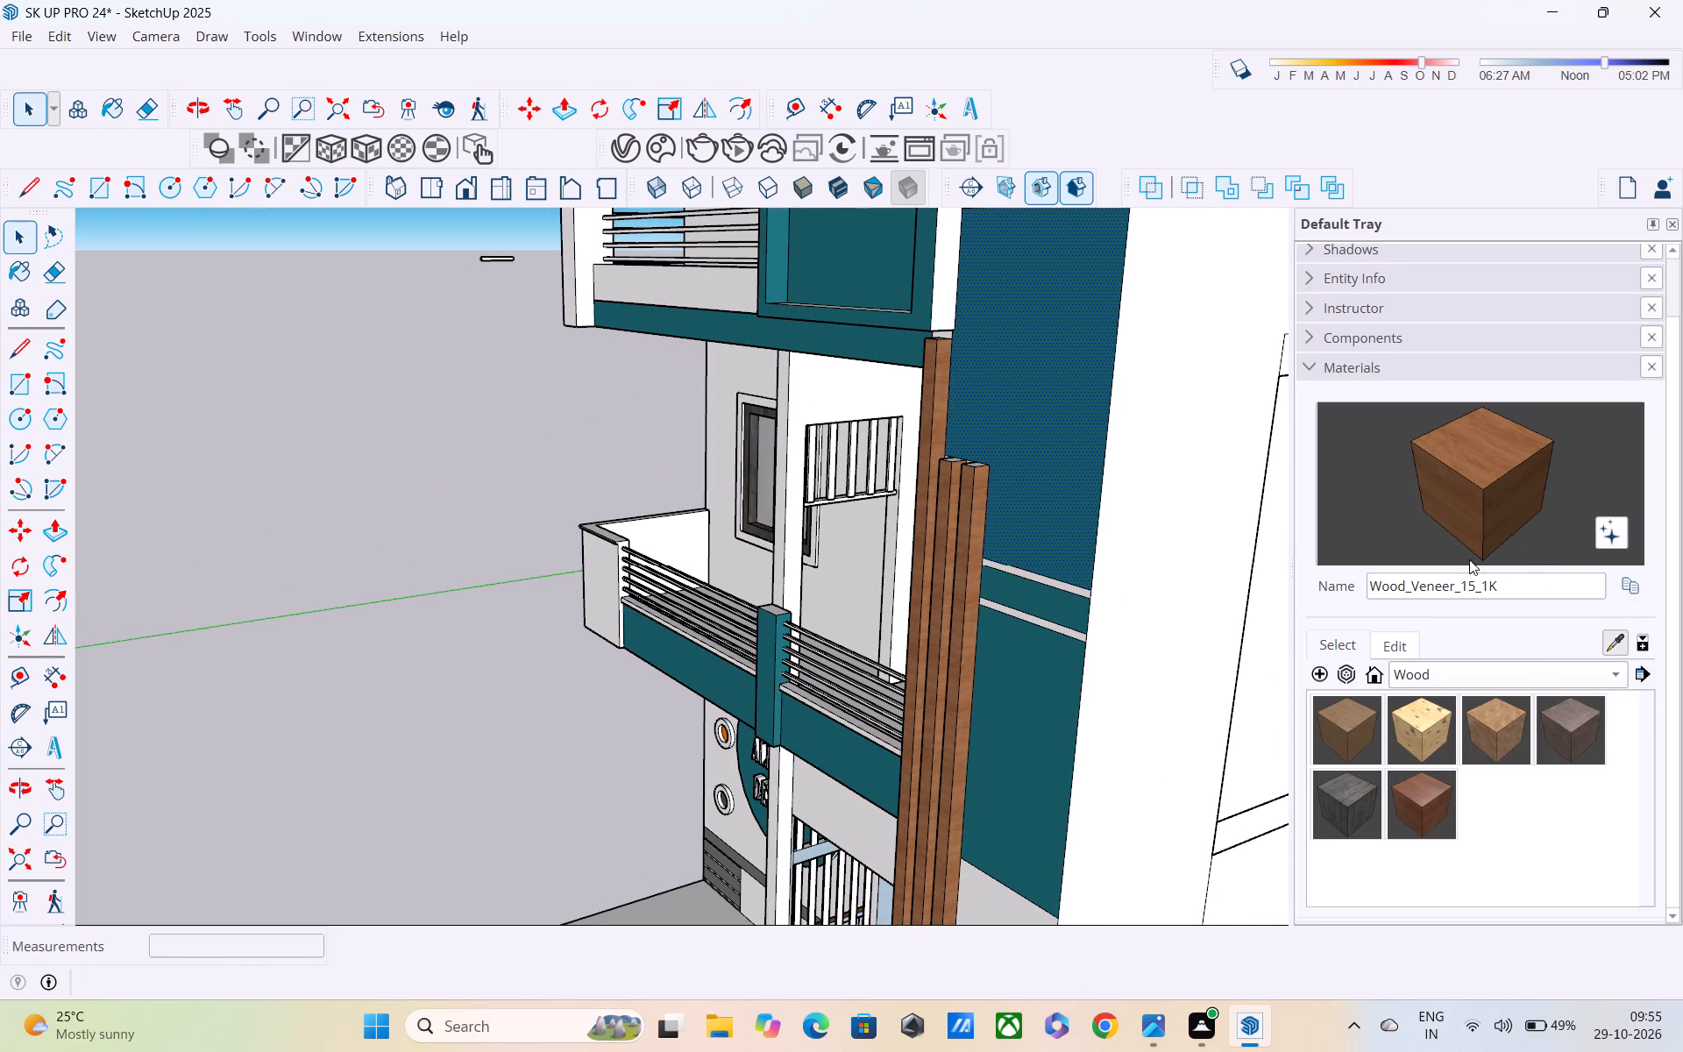
click(1045, 367)
shift+middle_drag(1028, 365, 1043, 594)
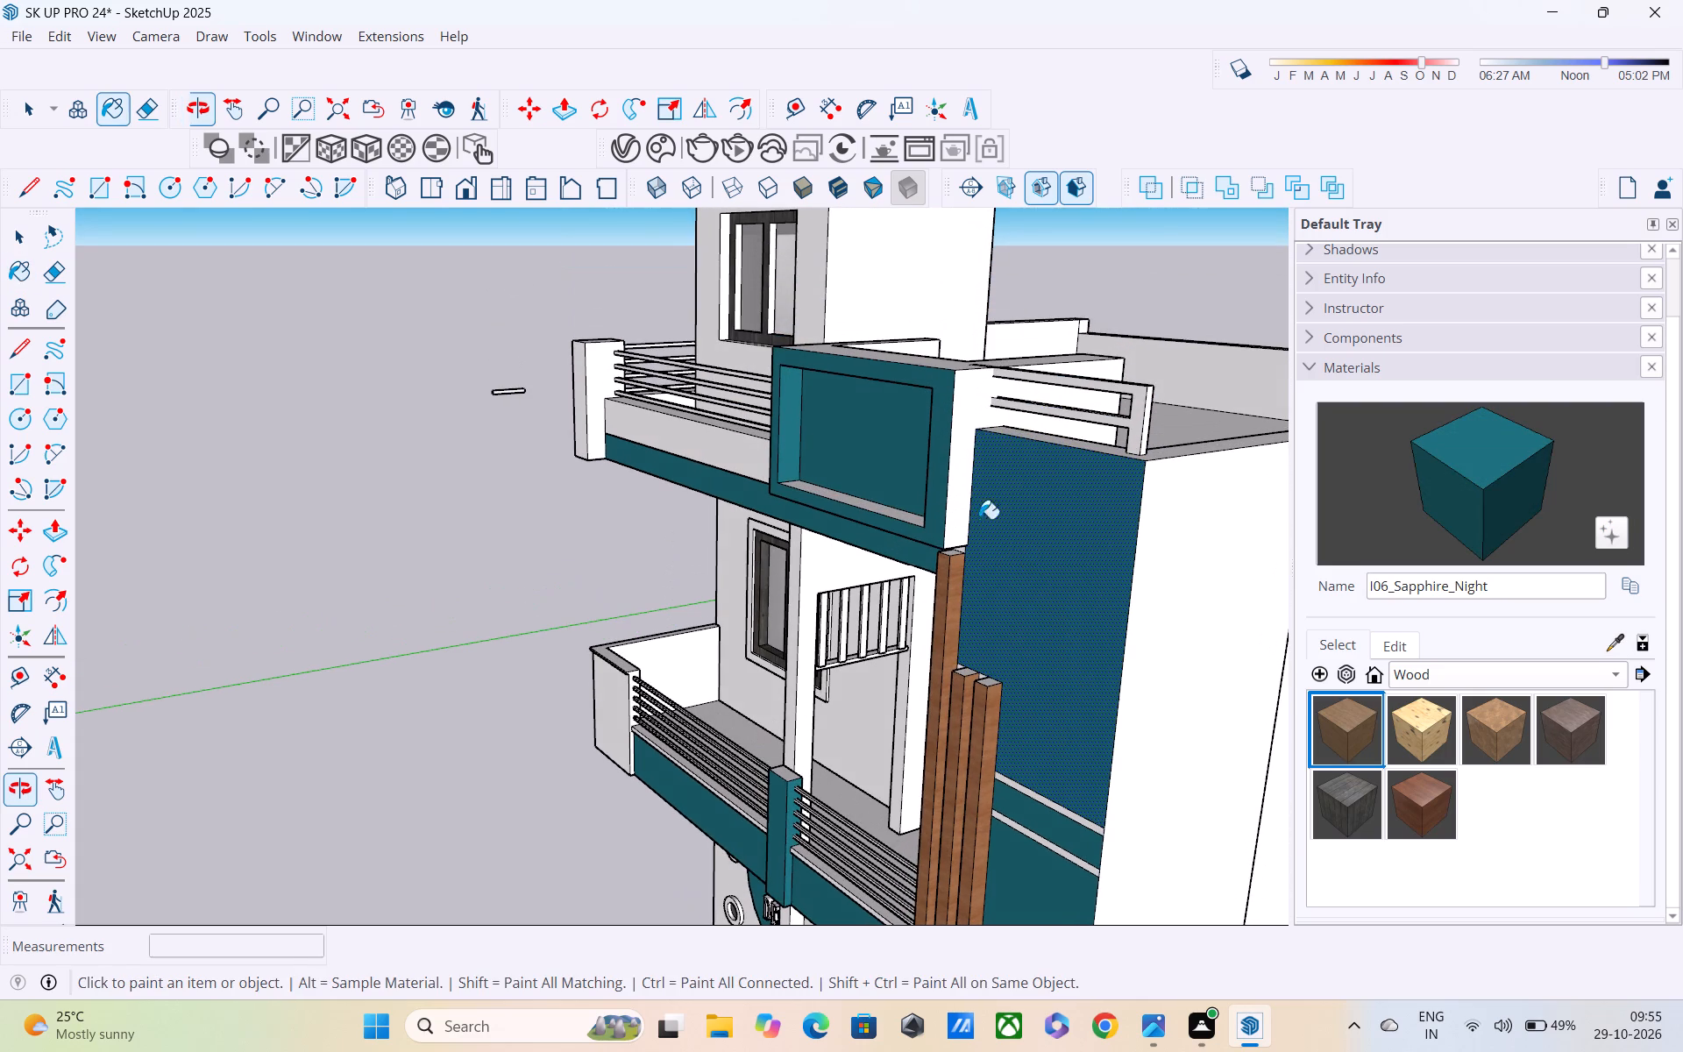
click(955, 449)
middle_drag(955, 449, 1014, 497)
scroll(973, 534, up, 4)
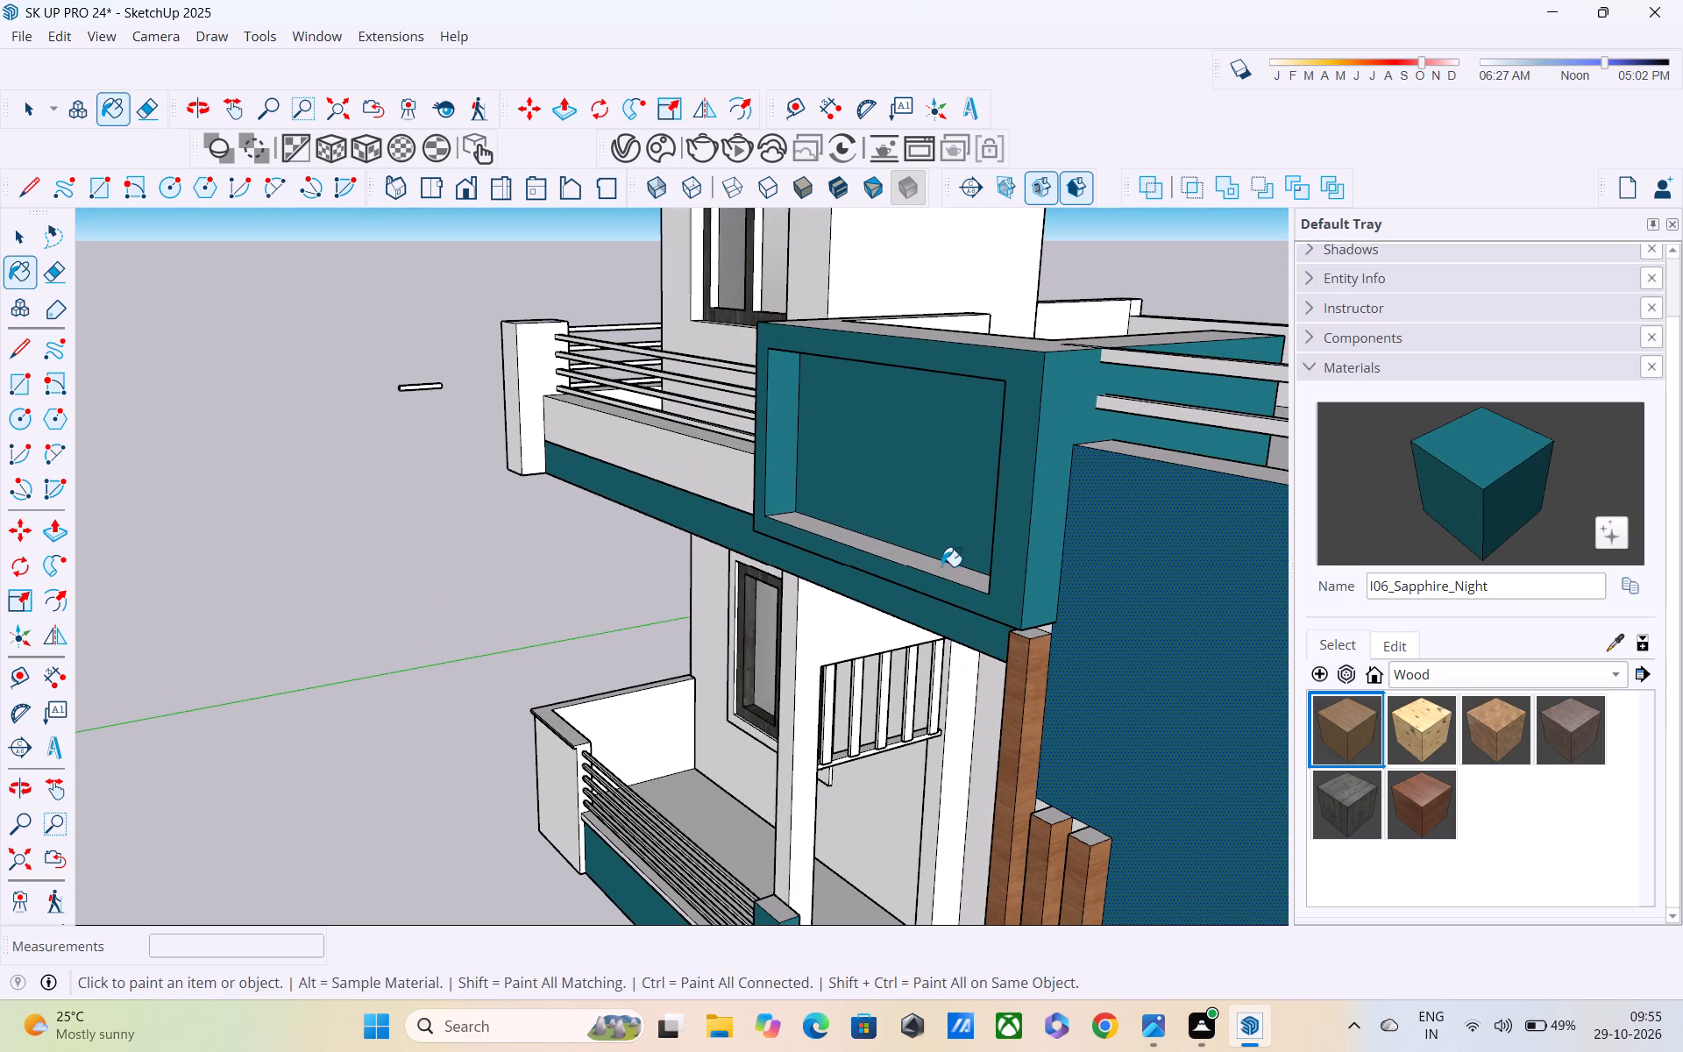
click(941, 574)
middle_drag(939, 576, 1121, 366)
scroll(1175, 411, up, 3)
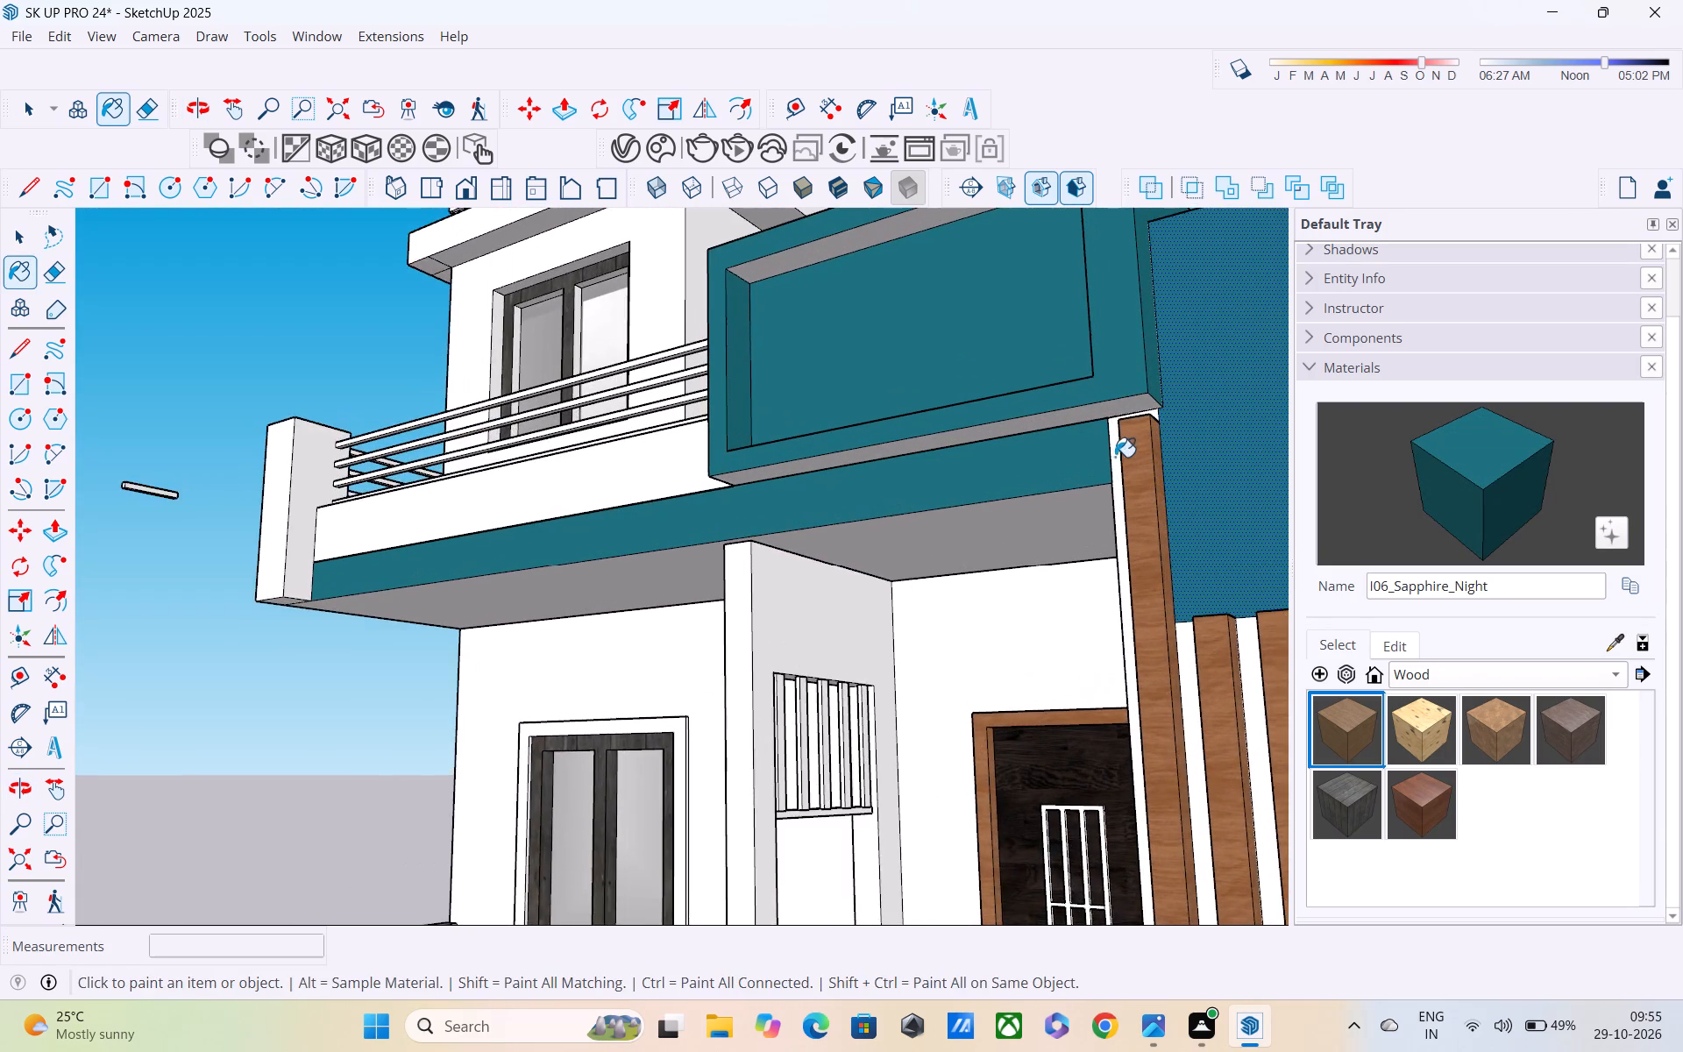
middle_drag(1114, 457, 1154, 372)
click(1113, 343)
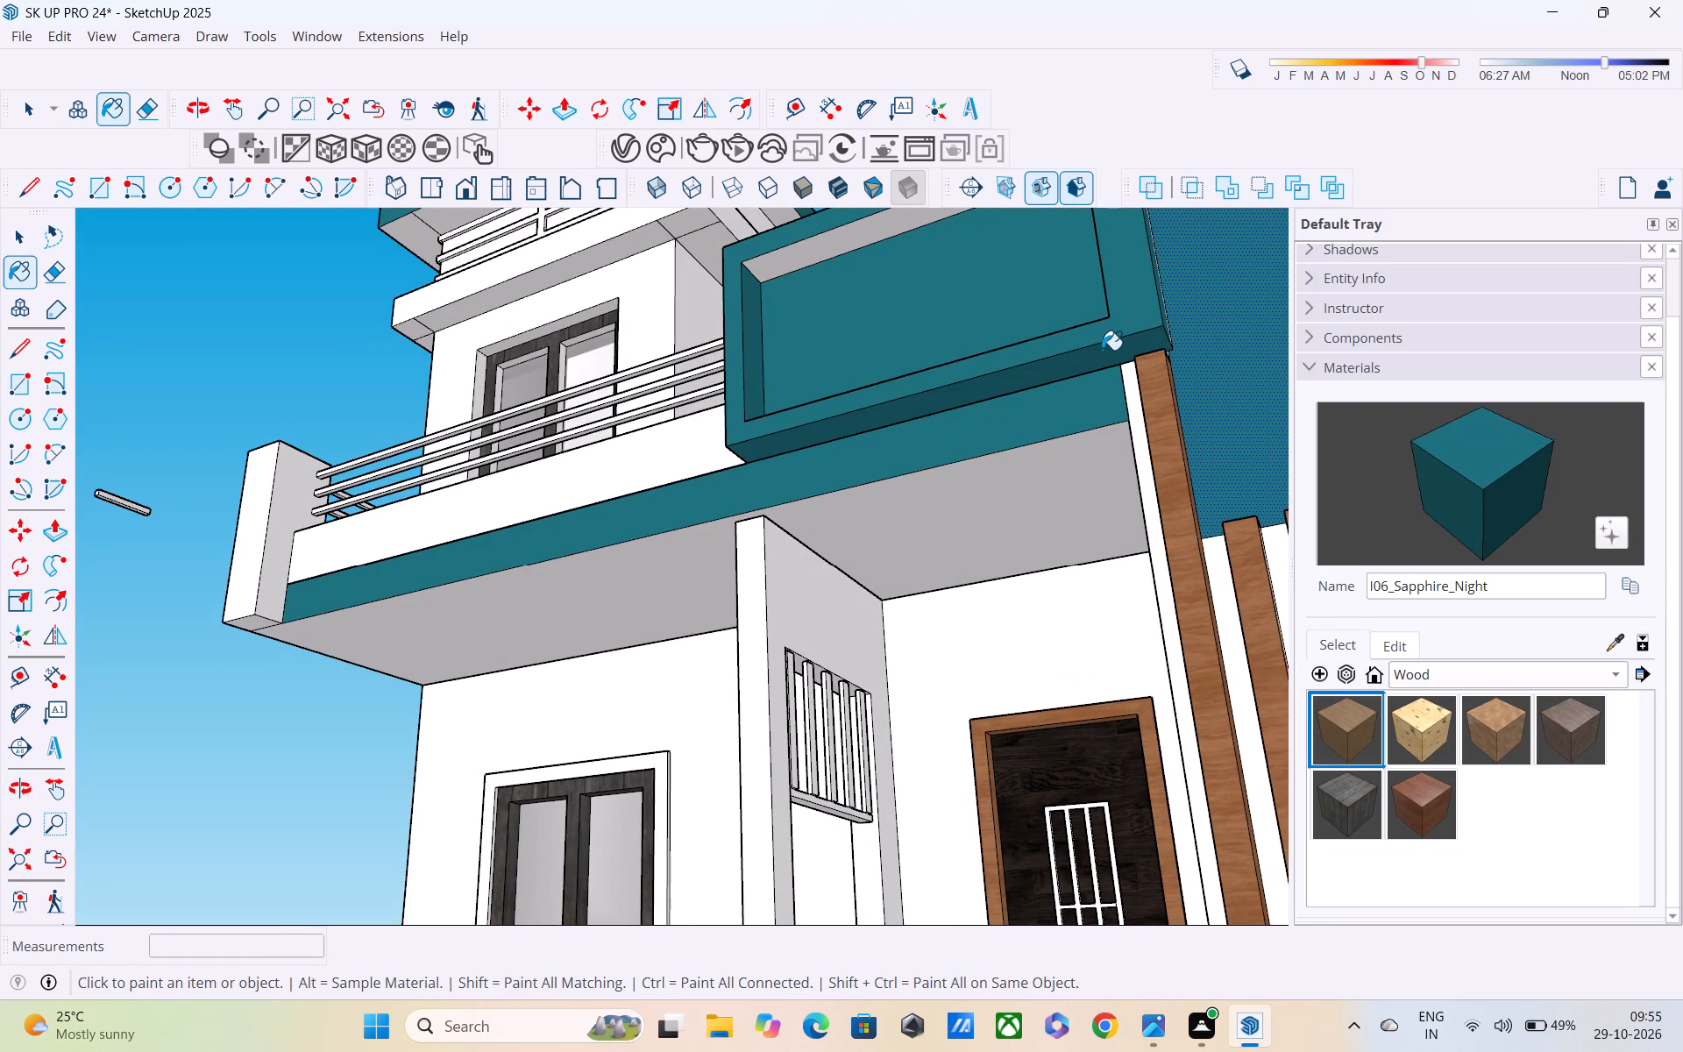
Examine the whole house from the front and the plain side wall for surfaces still needing work.
scroll(1101, 350, down, 3)
shift+middle_drag(1101, 350, 1184, 458)
middle_drag(1018, 461, 1112, 577)
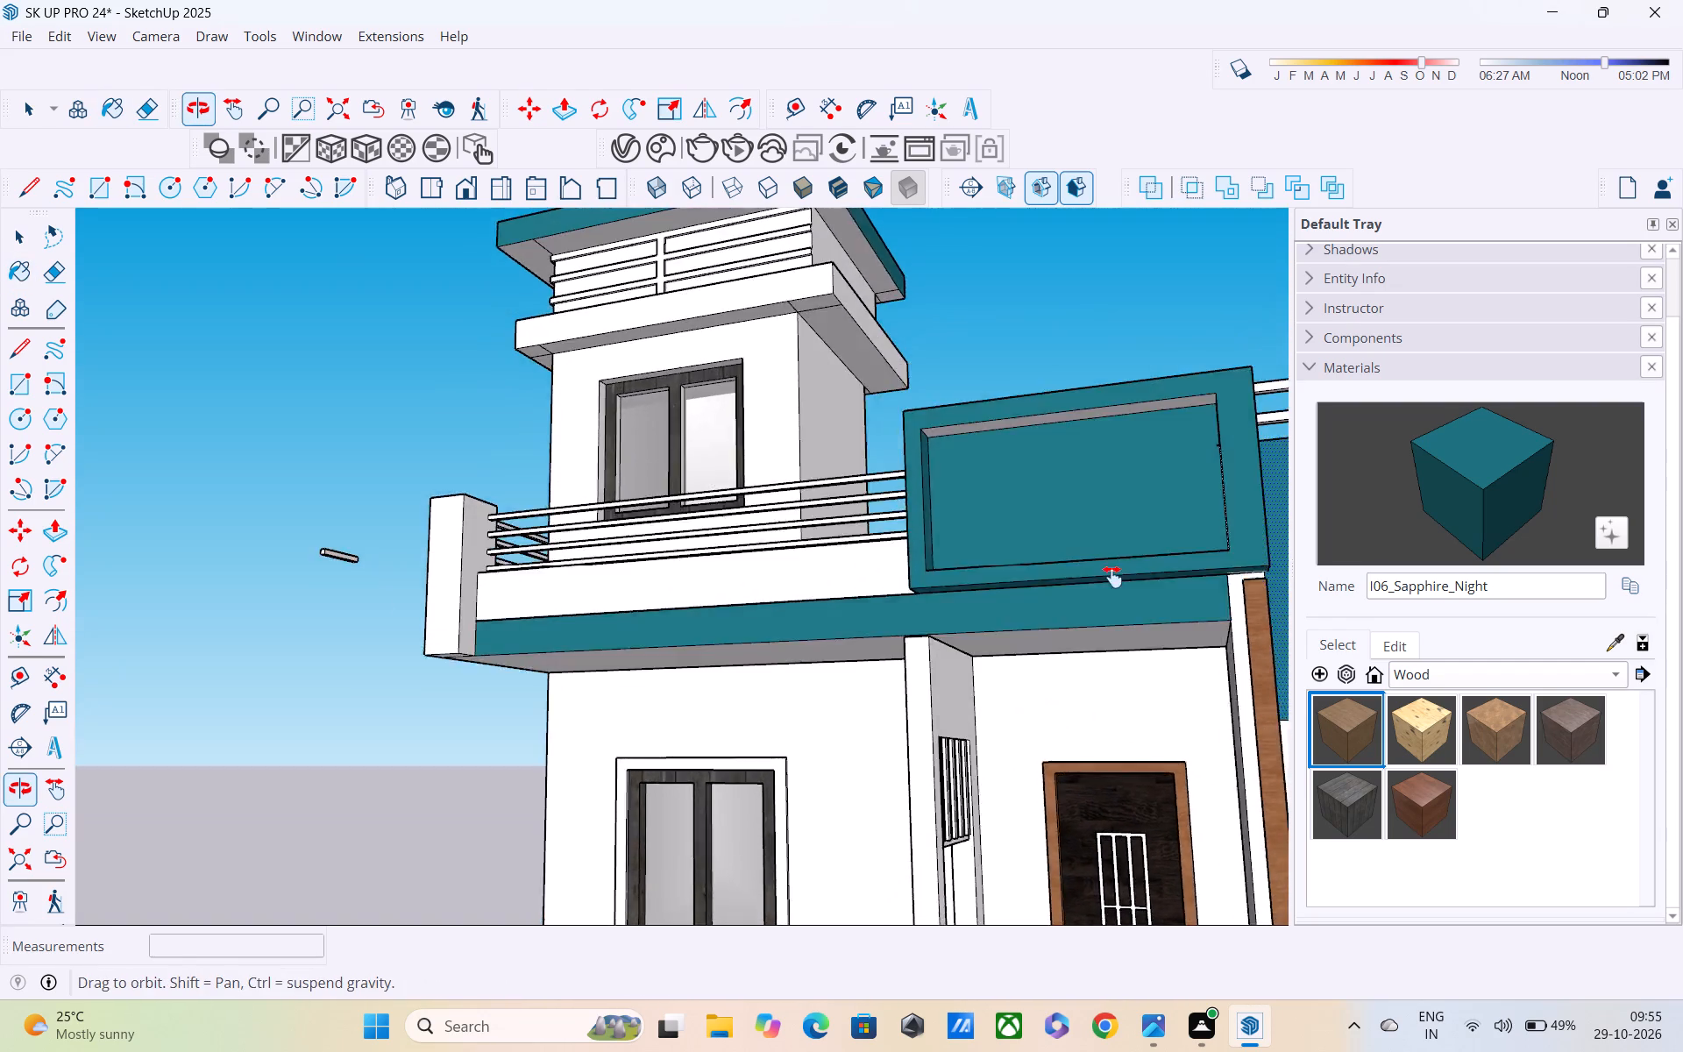
middle_drag(1112, 577, 1326, 622)
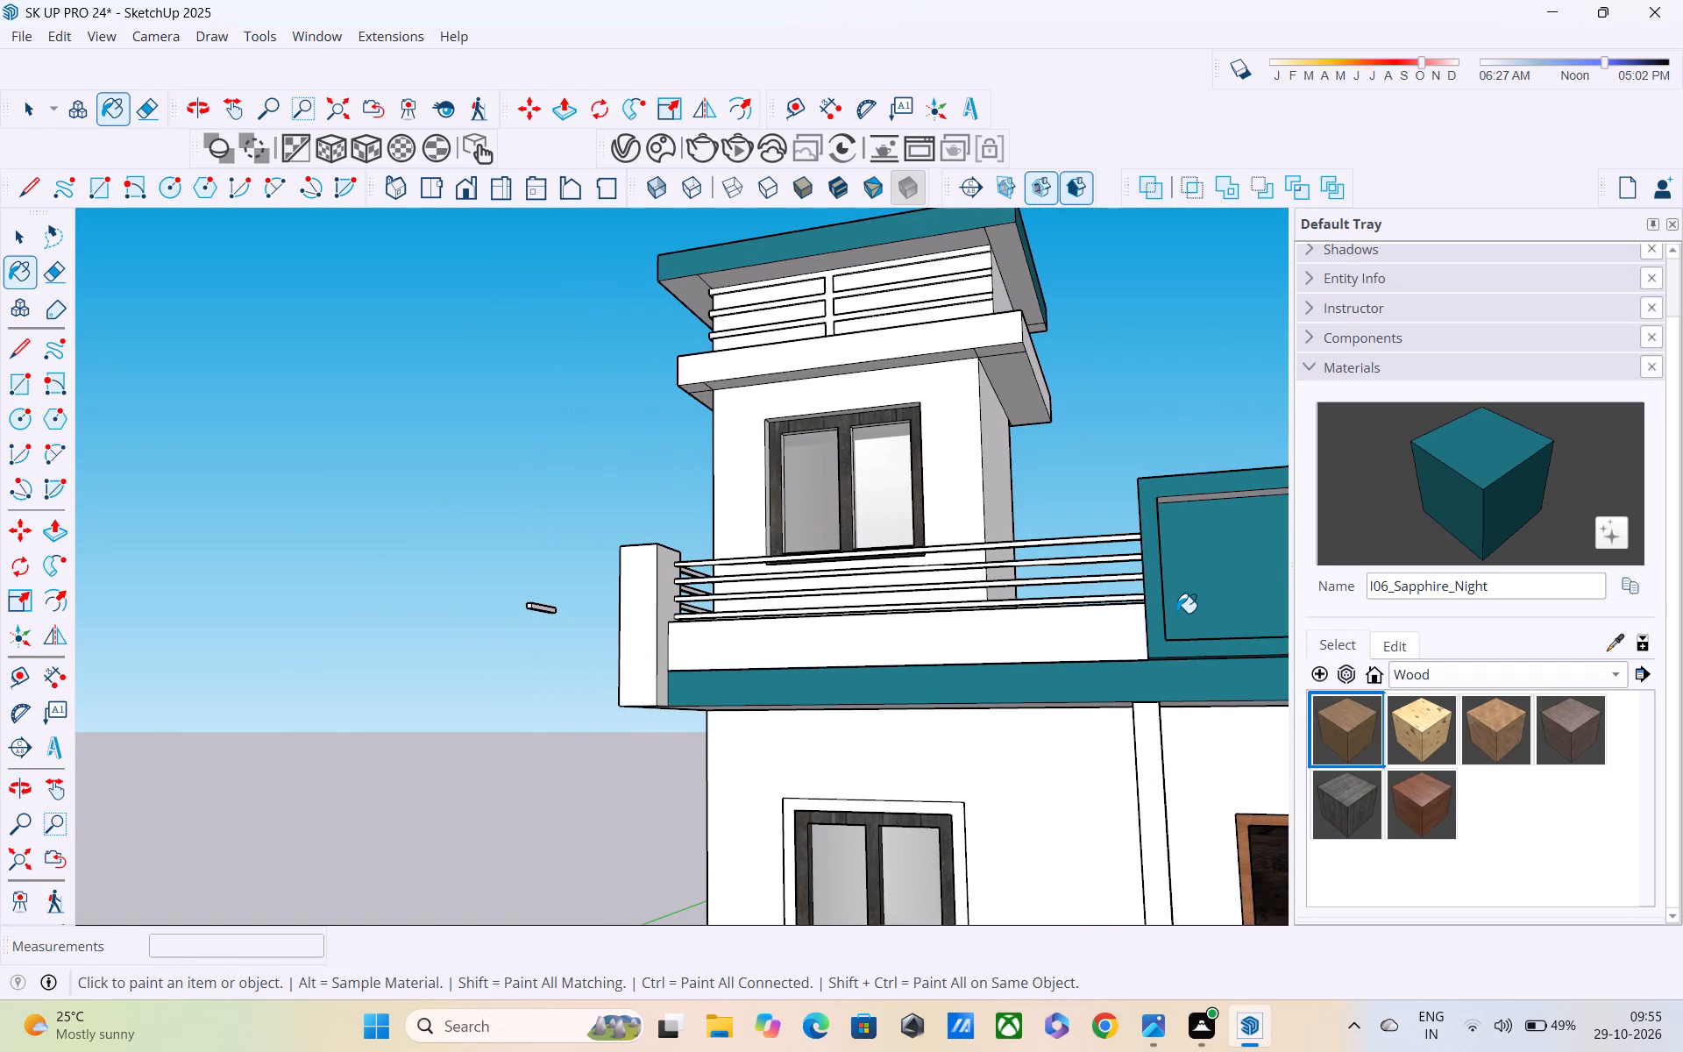
scroll(1086, 624, down, 1)
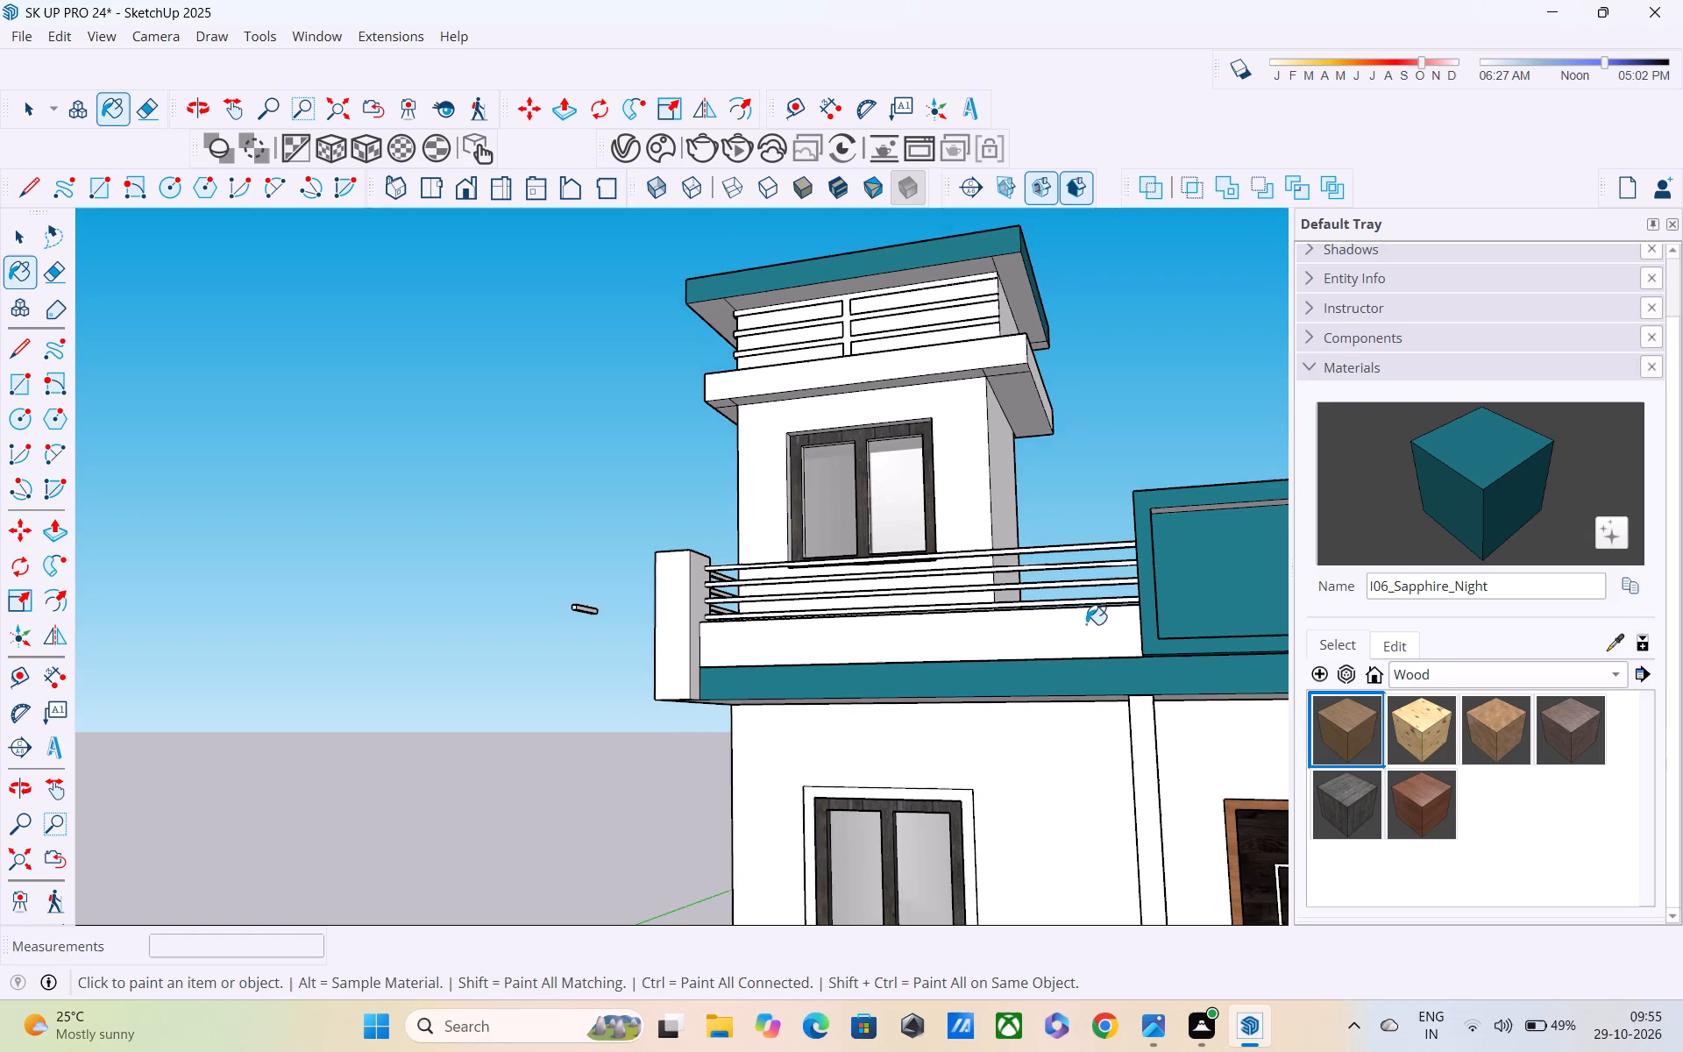
scroll(1086, 624, down, 1)
middle_drag(1032, 566, 1101, 651)
scroll(1098, 607, down, 10)
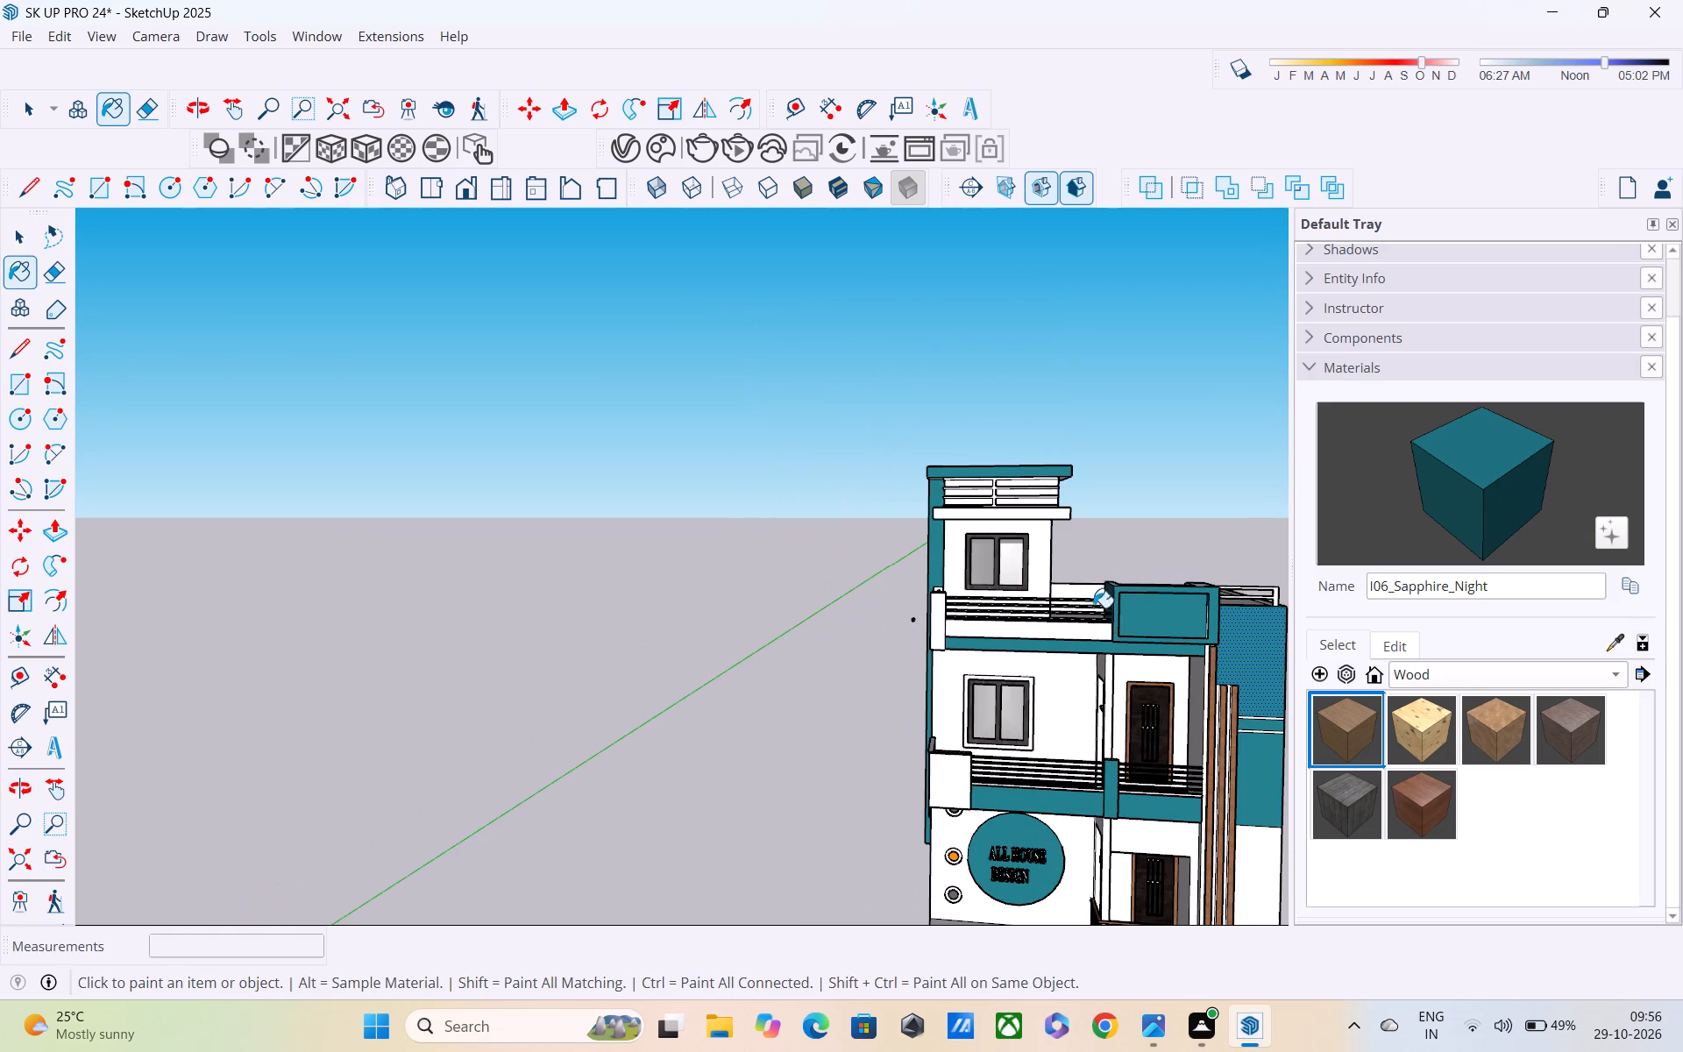
shift+middle_drag(1068, 665, 794, 501)
scroll(792, 524, up, 1)
middle_drag(795, 532, 822, 549)
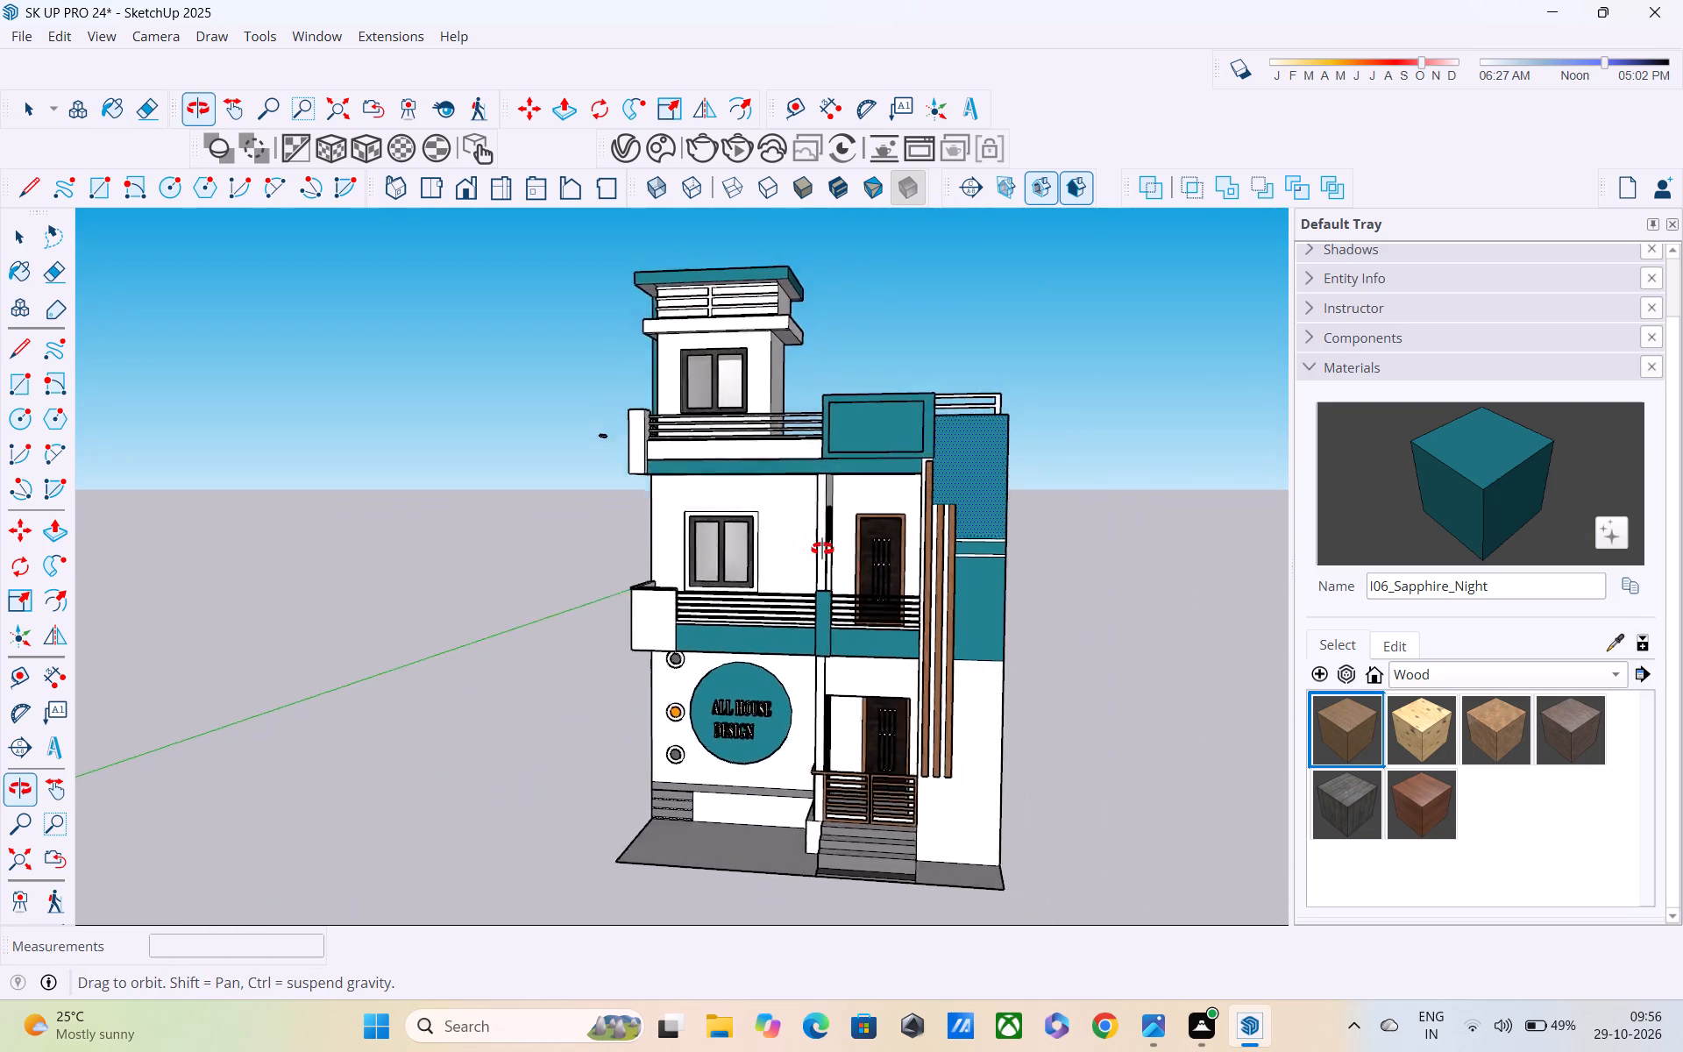
middle_drag(822, 549, 497, 544)
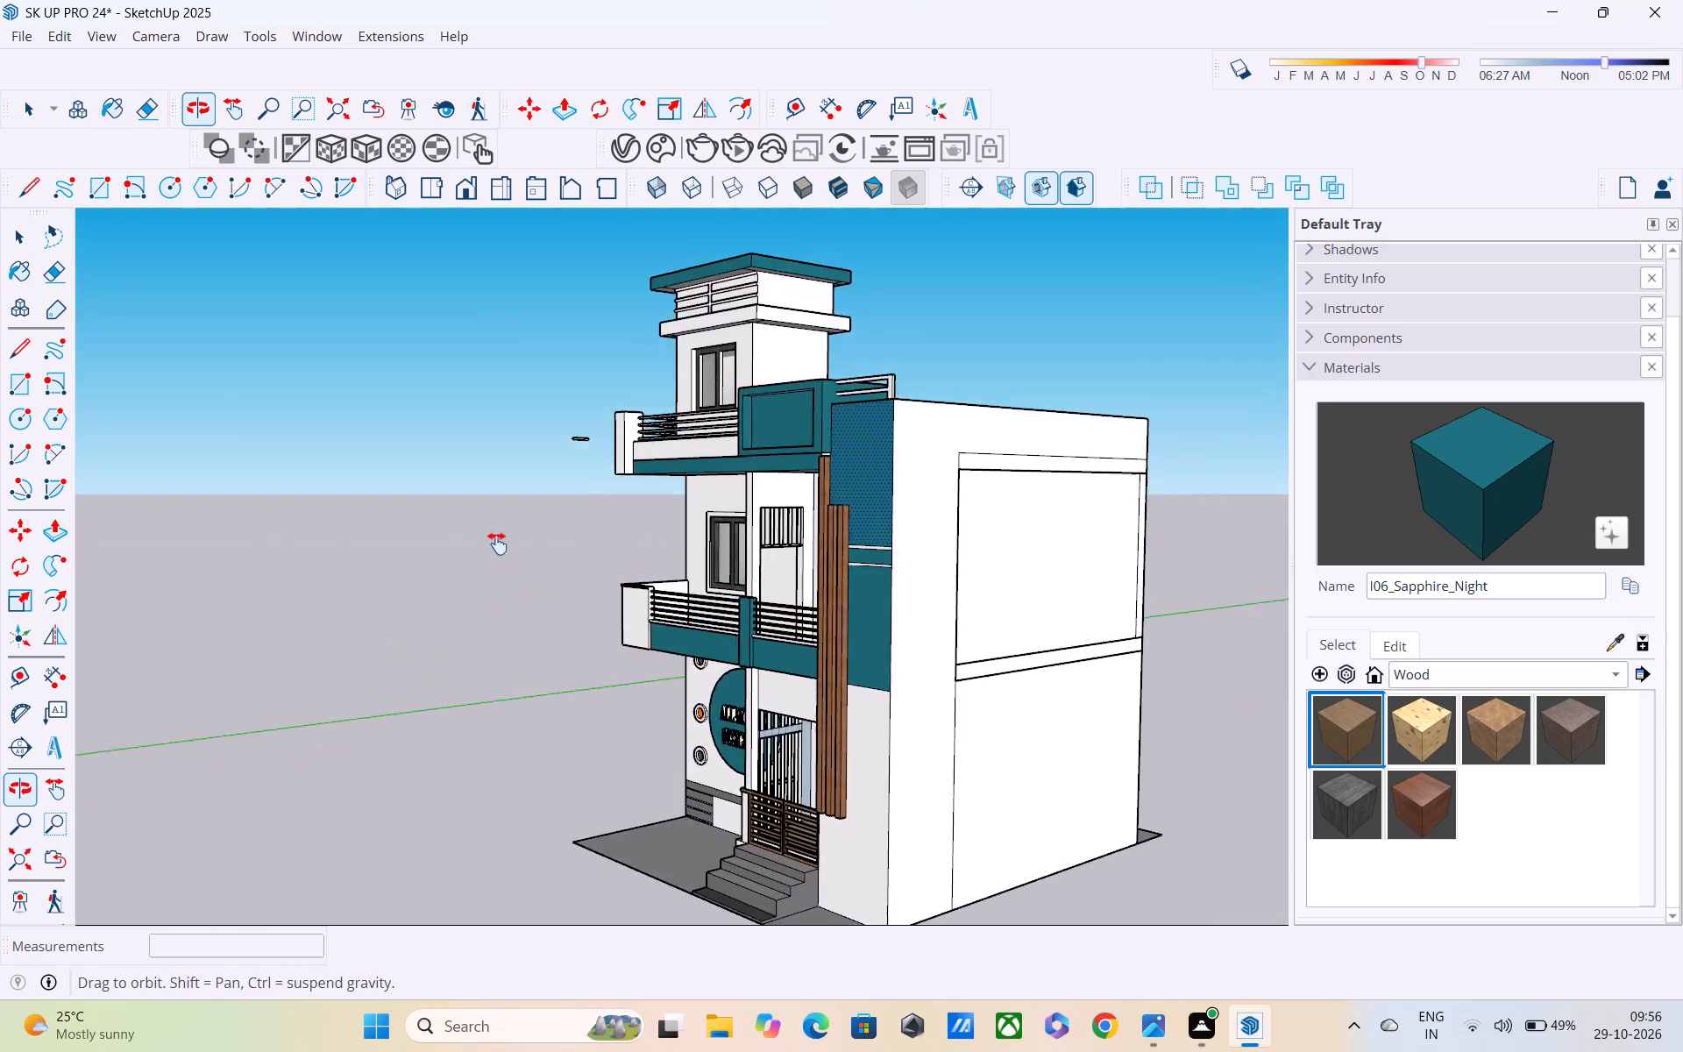
middle_drag(497, 544, 506, 456)
scroll(502, 509, down, 4)
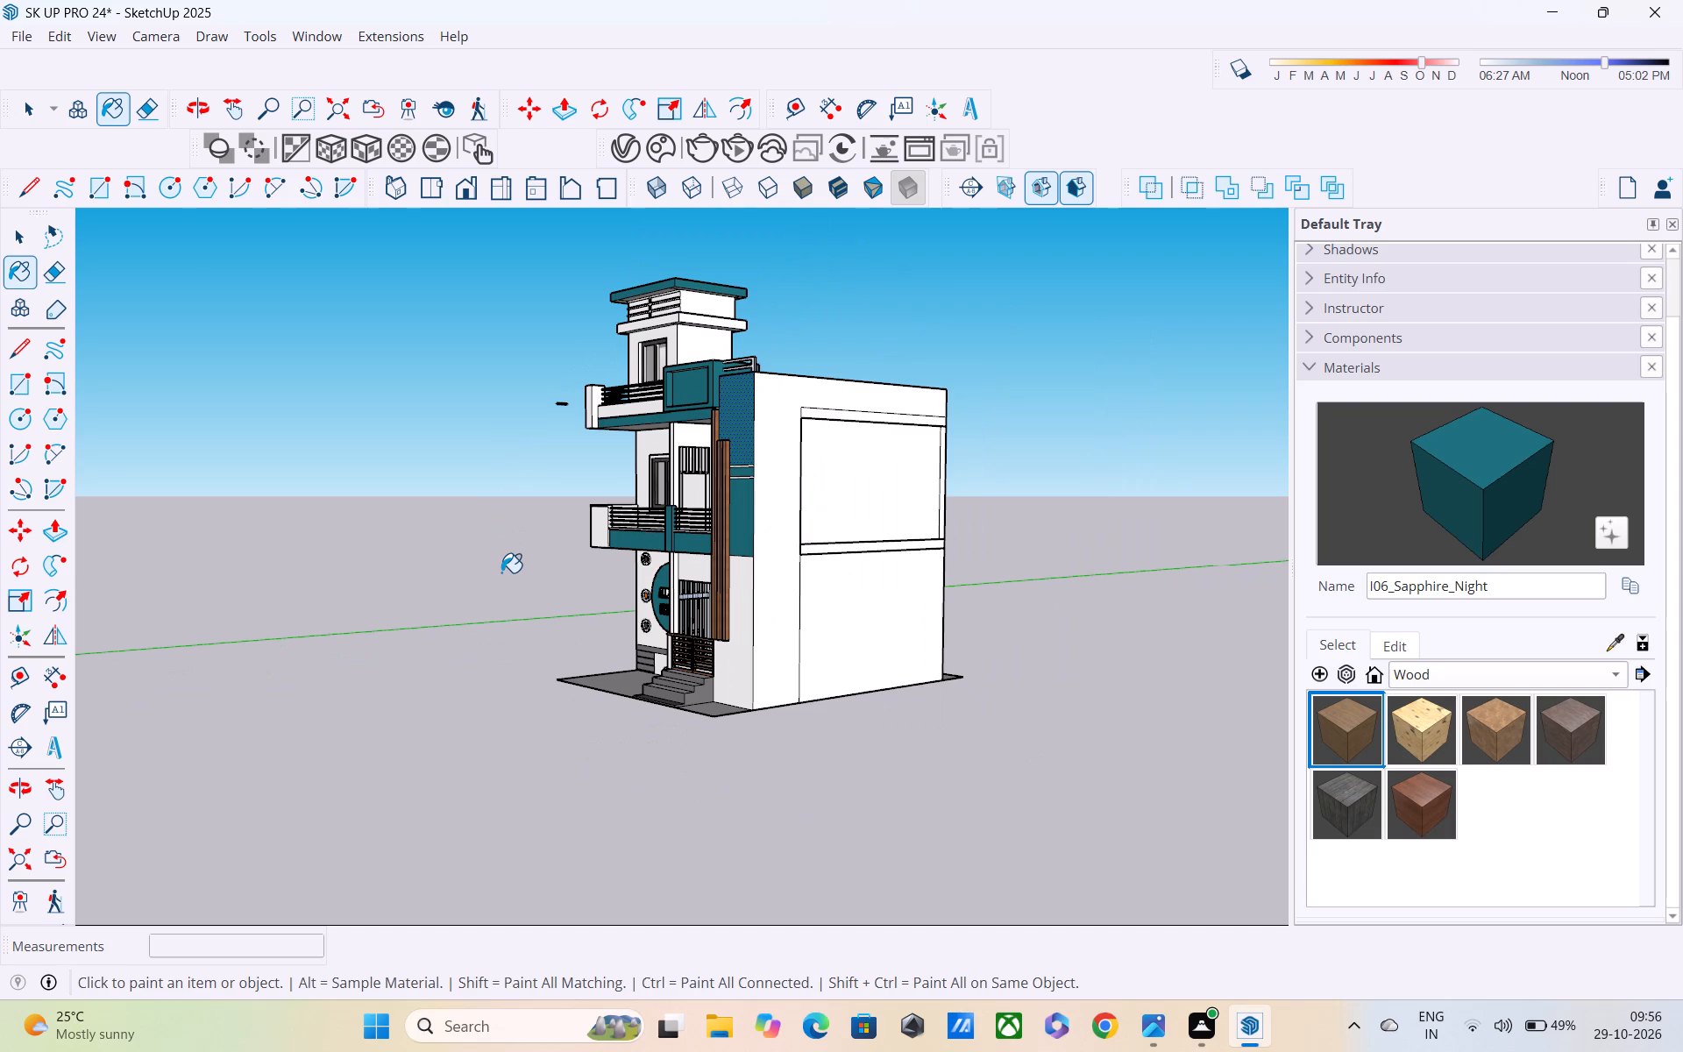
middle_drag(611, 737, 841, 643)
scroll(841, 642, up, 3)
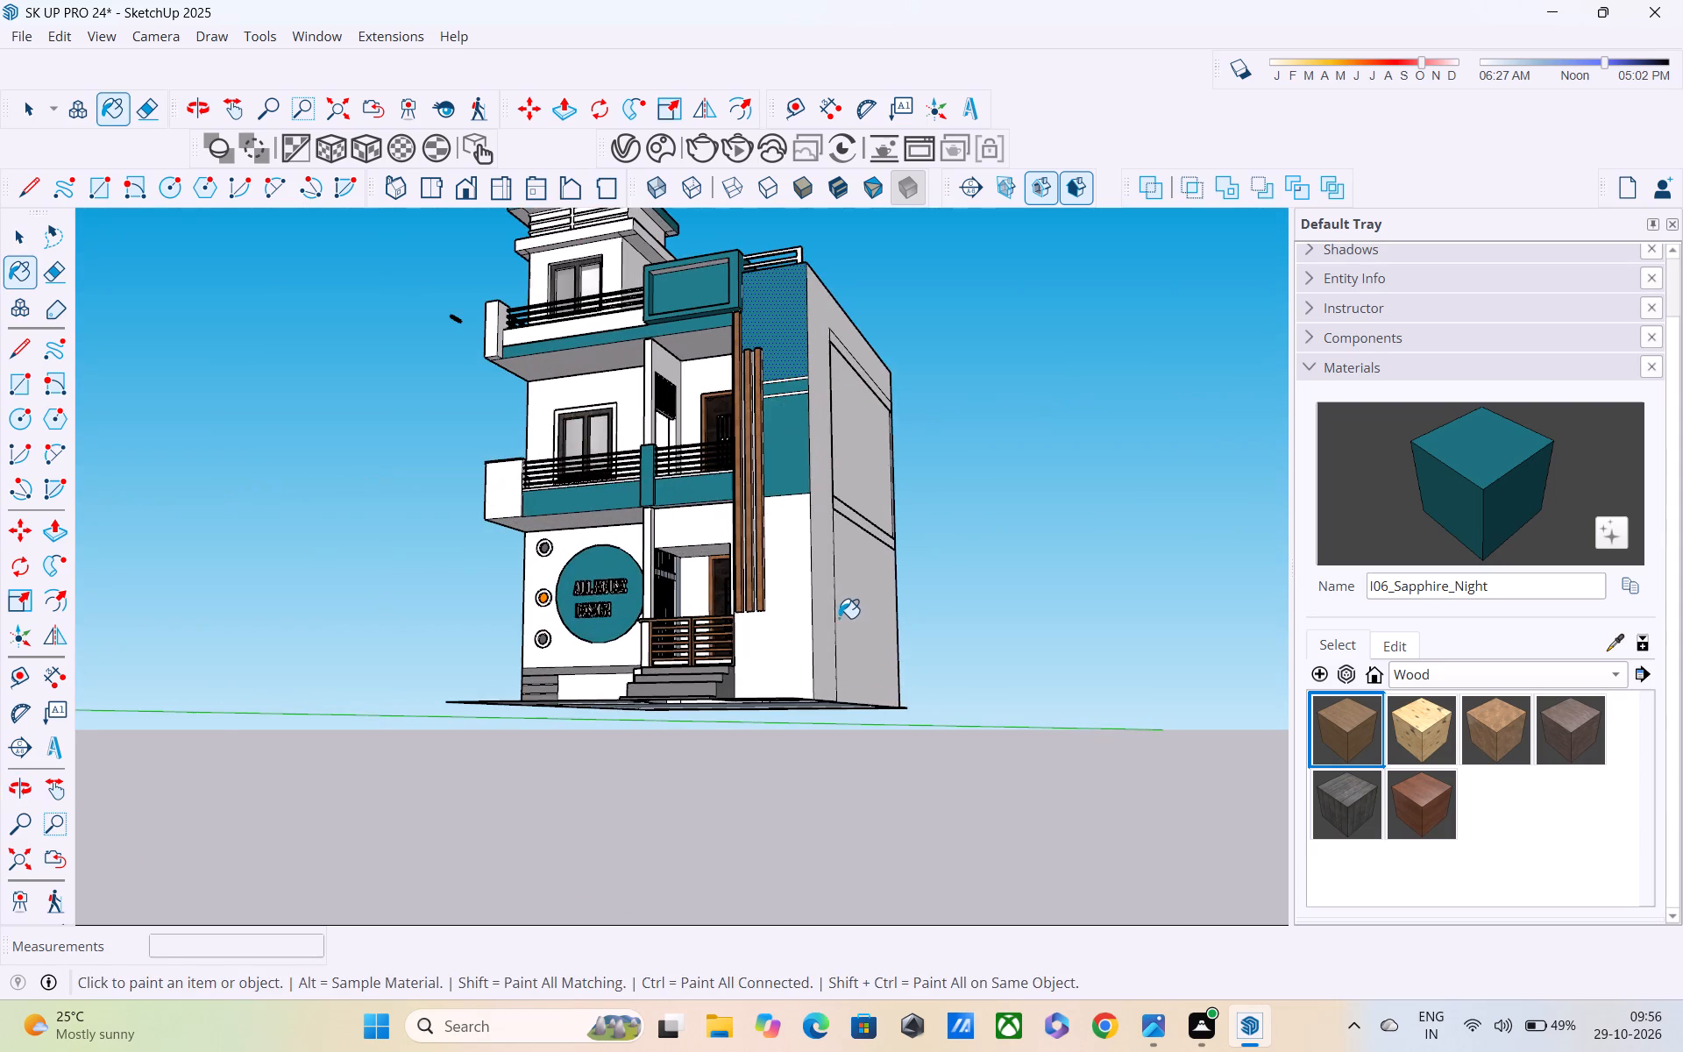
Explode the first-floor slab and balcony group that forms the horizontal band on the plain side wall.
key(space)
middle_drag(843, 565, 656, 630)
scroll(732, 544, up, 5)
double_click(859, 501)
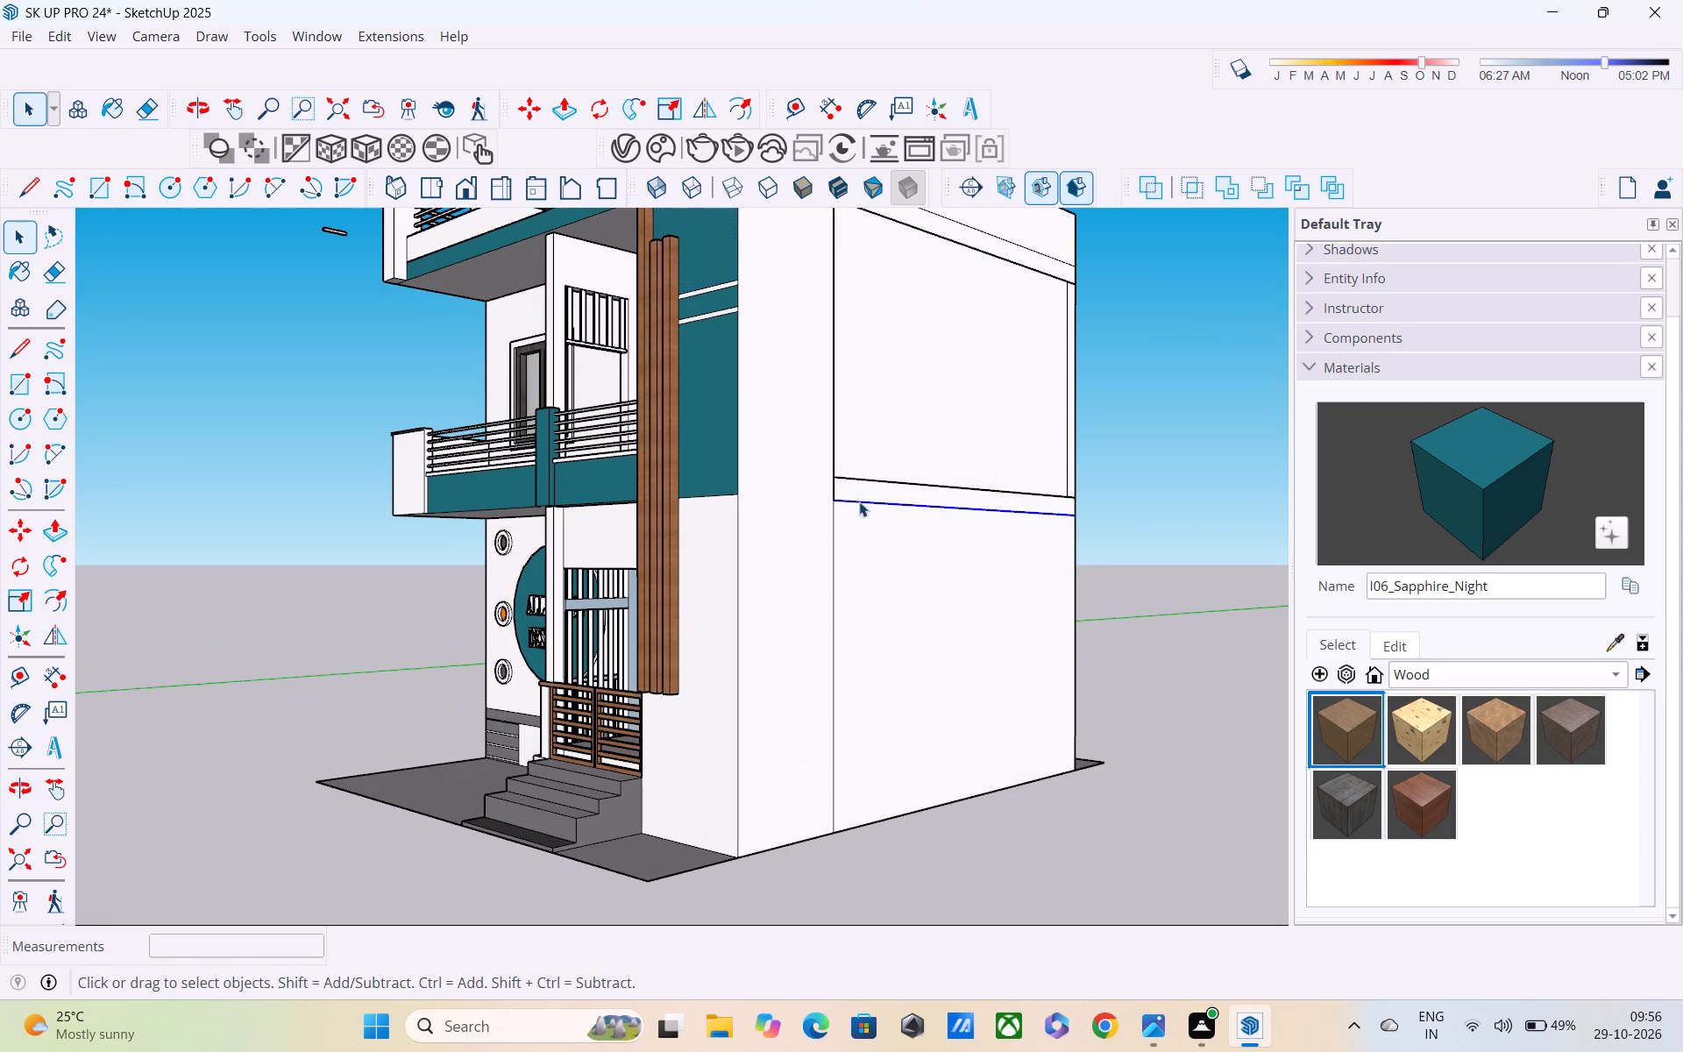
double_click(856, 497)
right_click(872, 501)
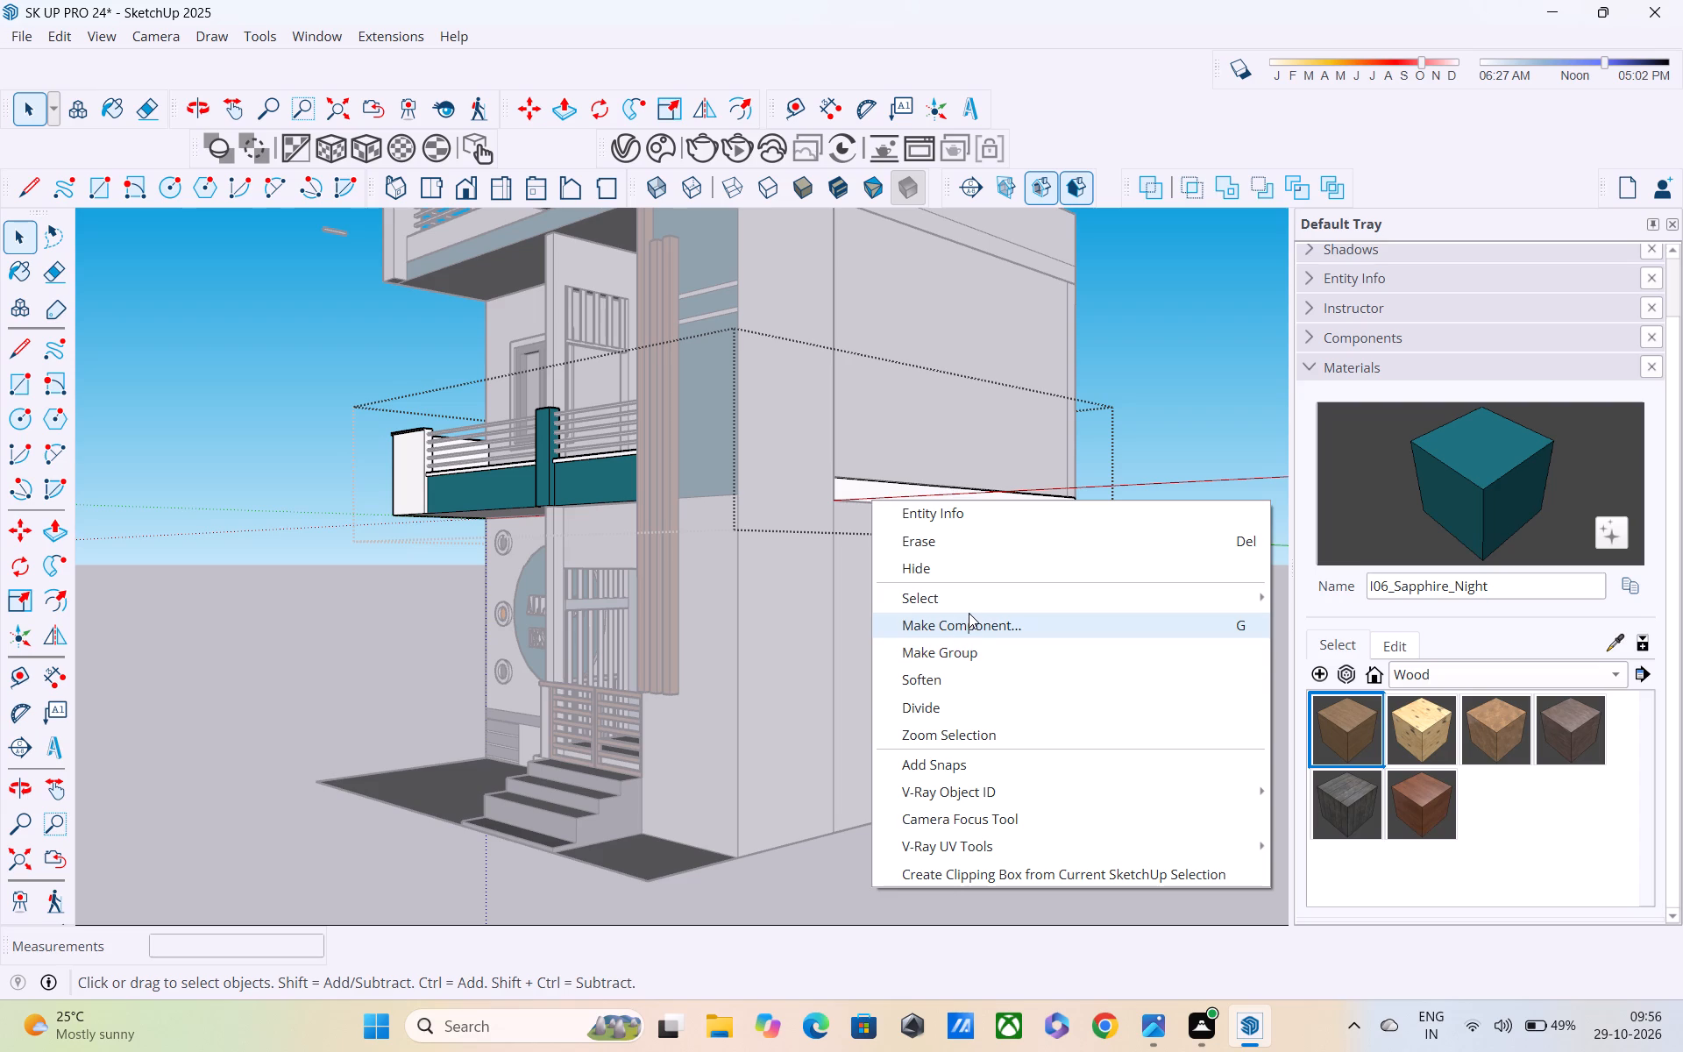
click(1166, 331)
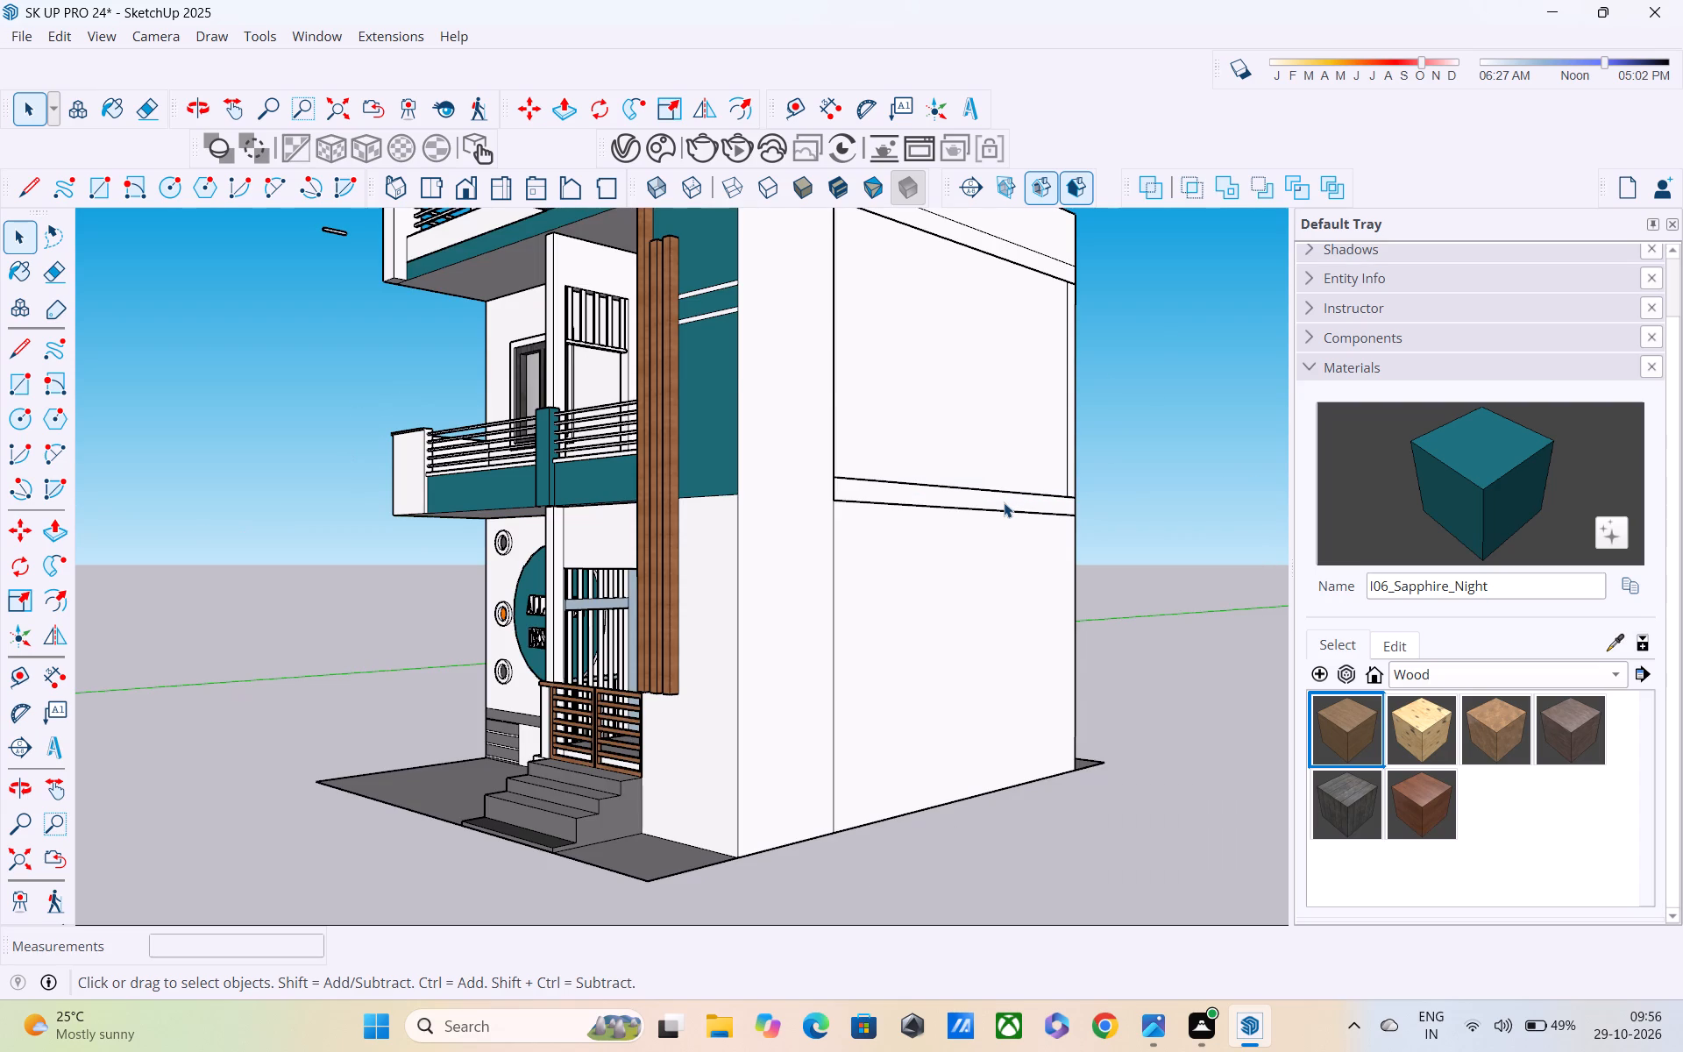
click(1004, 502)
right_click(1004, 502)
click(1089, 669)
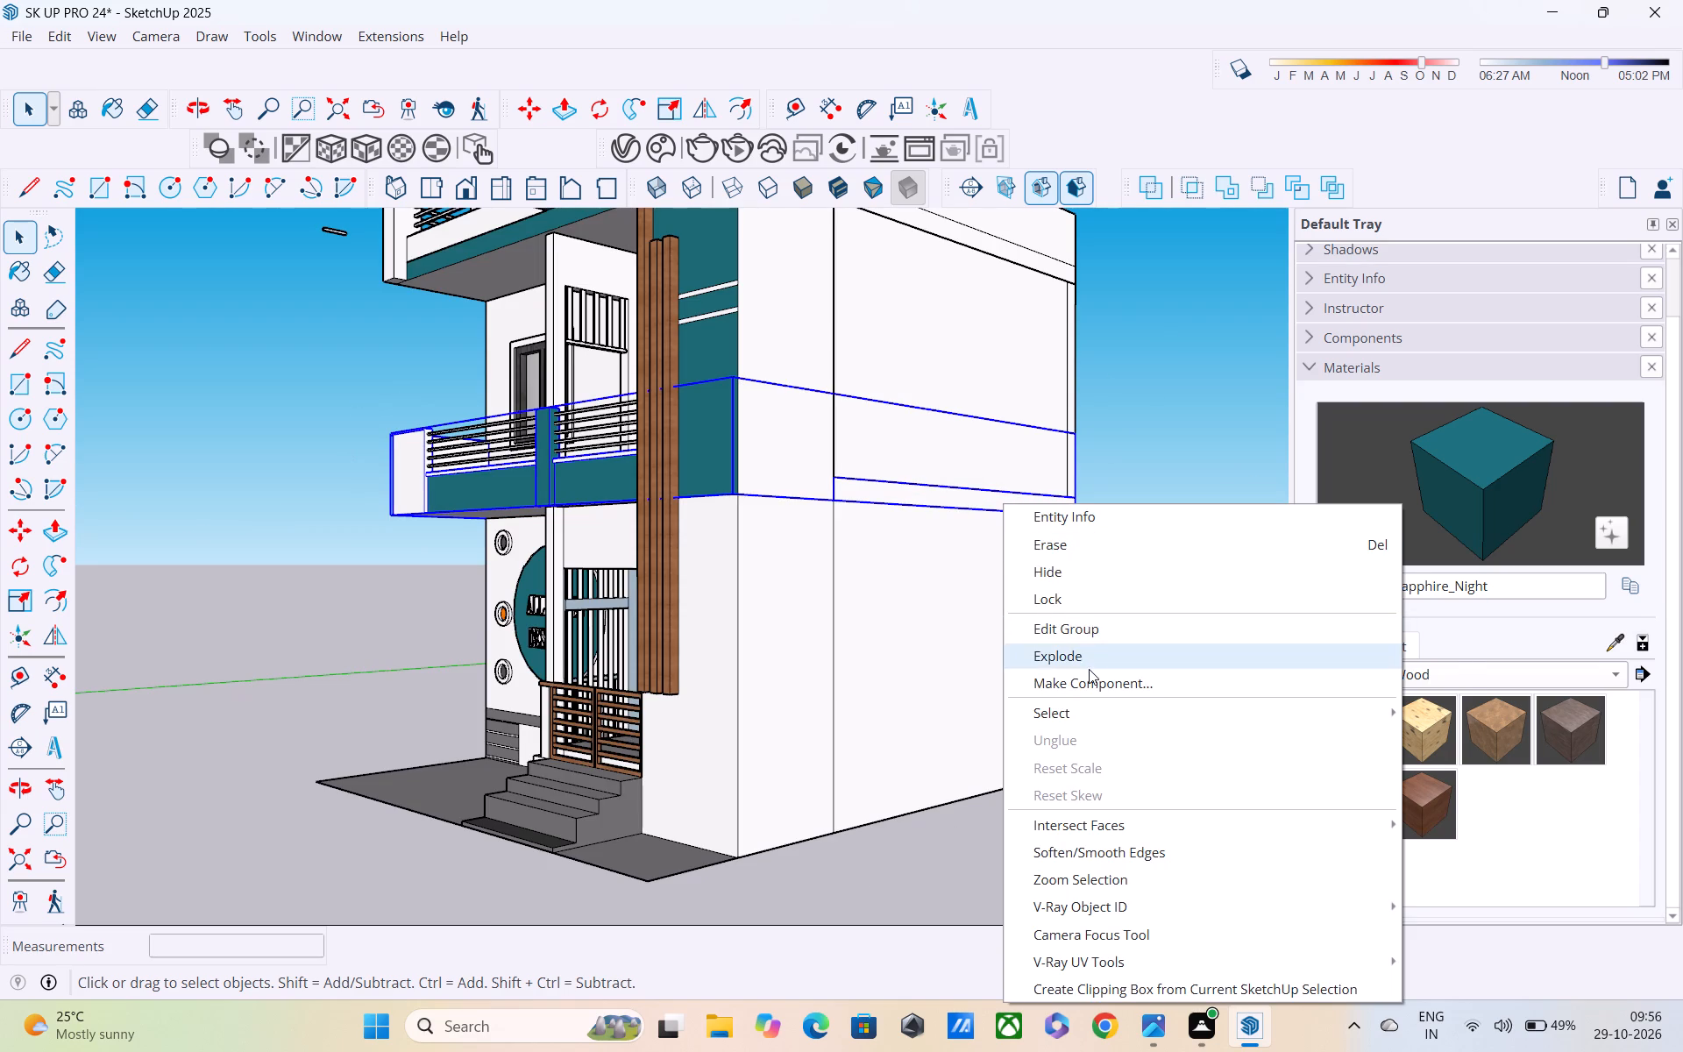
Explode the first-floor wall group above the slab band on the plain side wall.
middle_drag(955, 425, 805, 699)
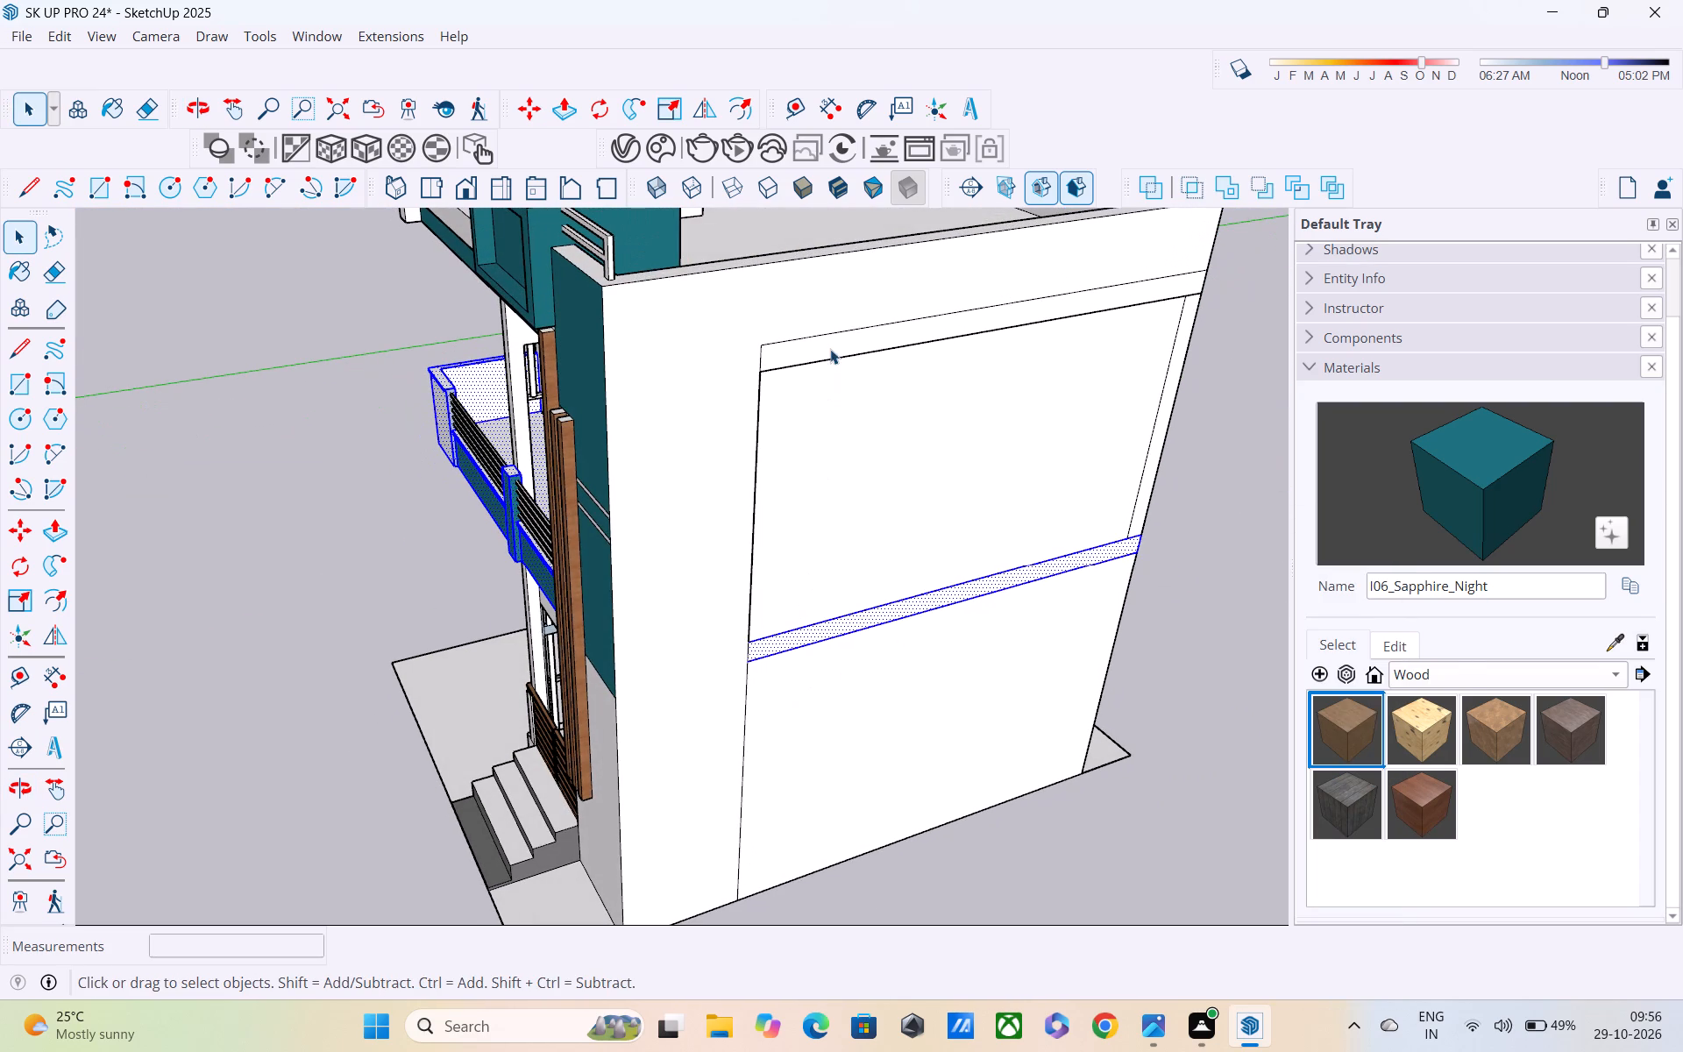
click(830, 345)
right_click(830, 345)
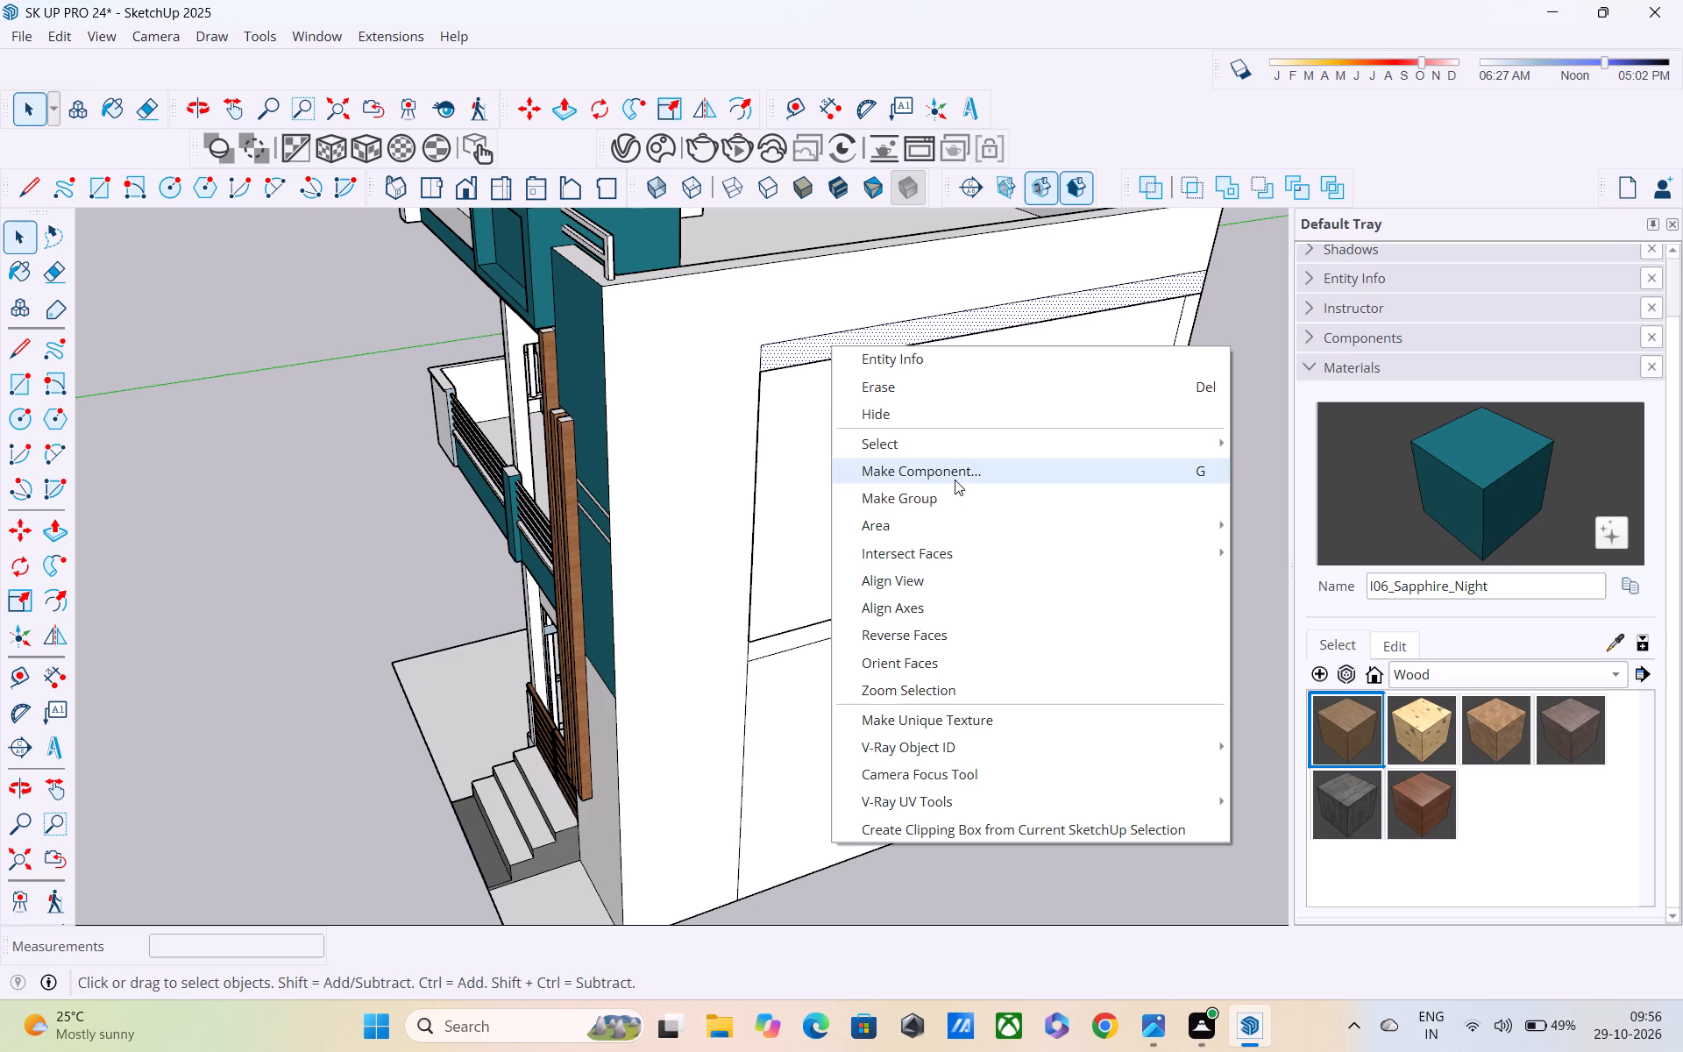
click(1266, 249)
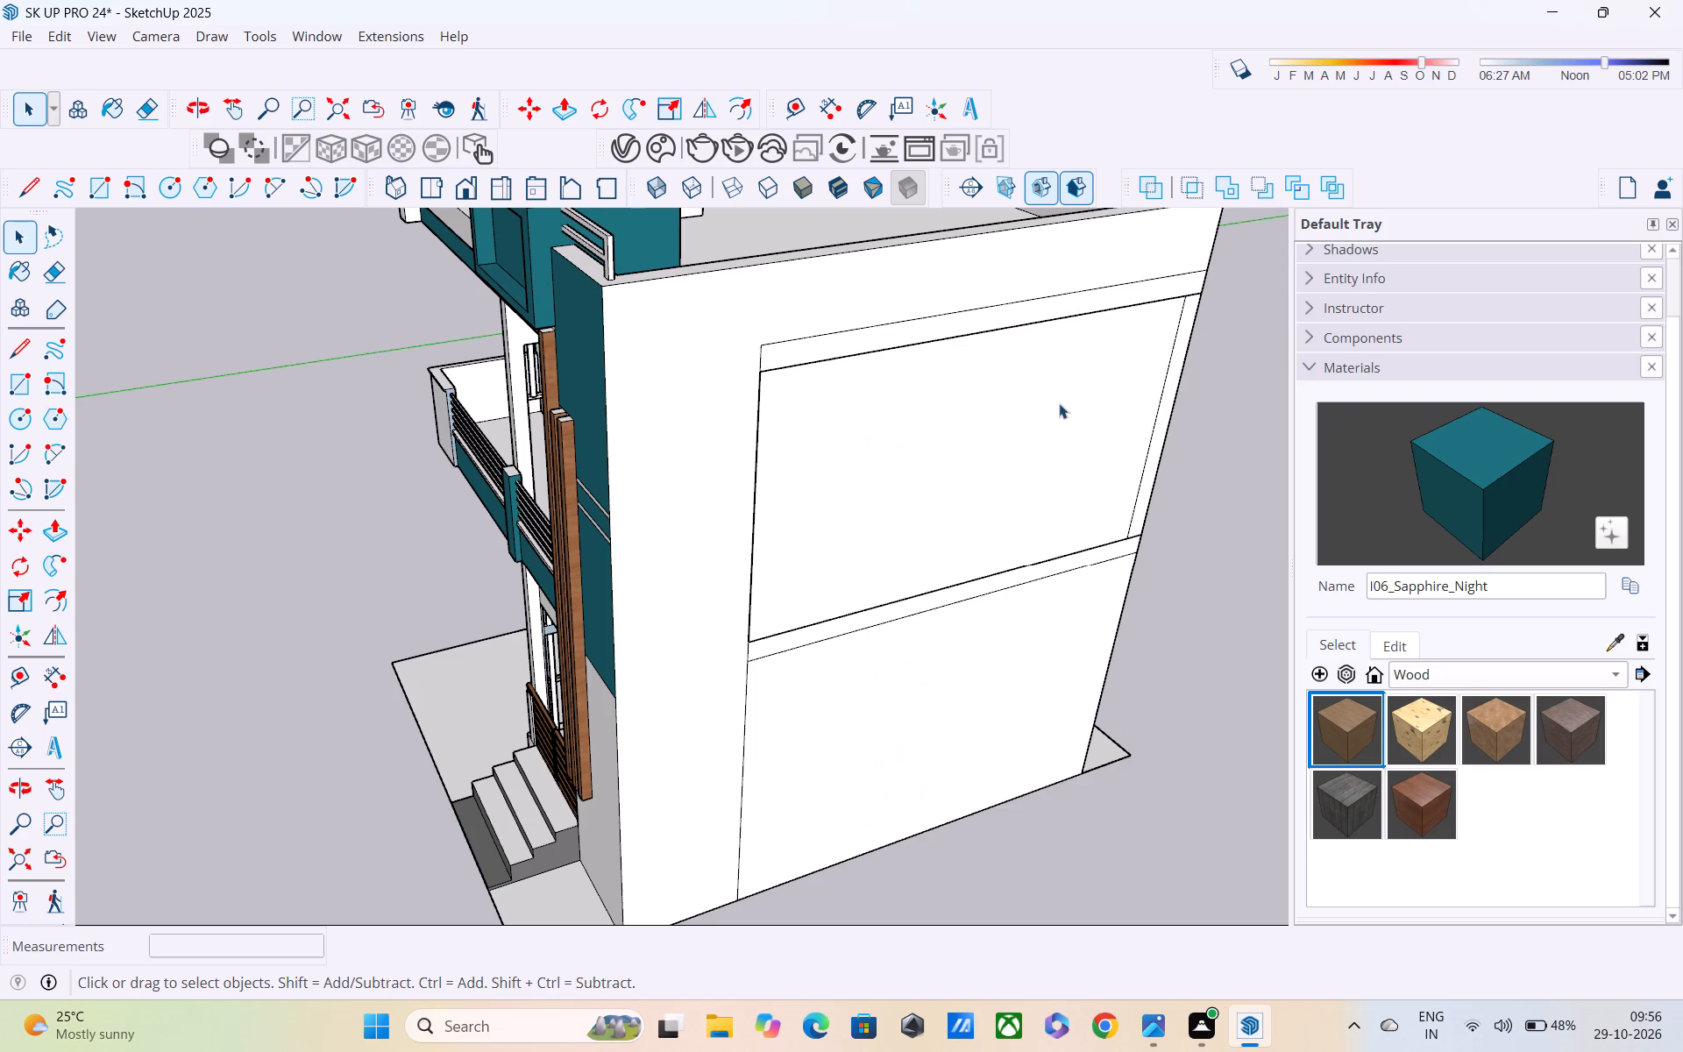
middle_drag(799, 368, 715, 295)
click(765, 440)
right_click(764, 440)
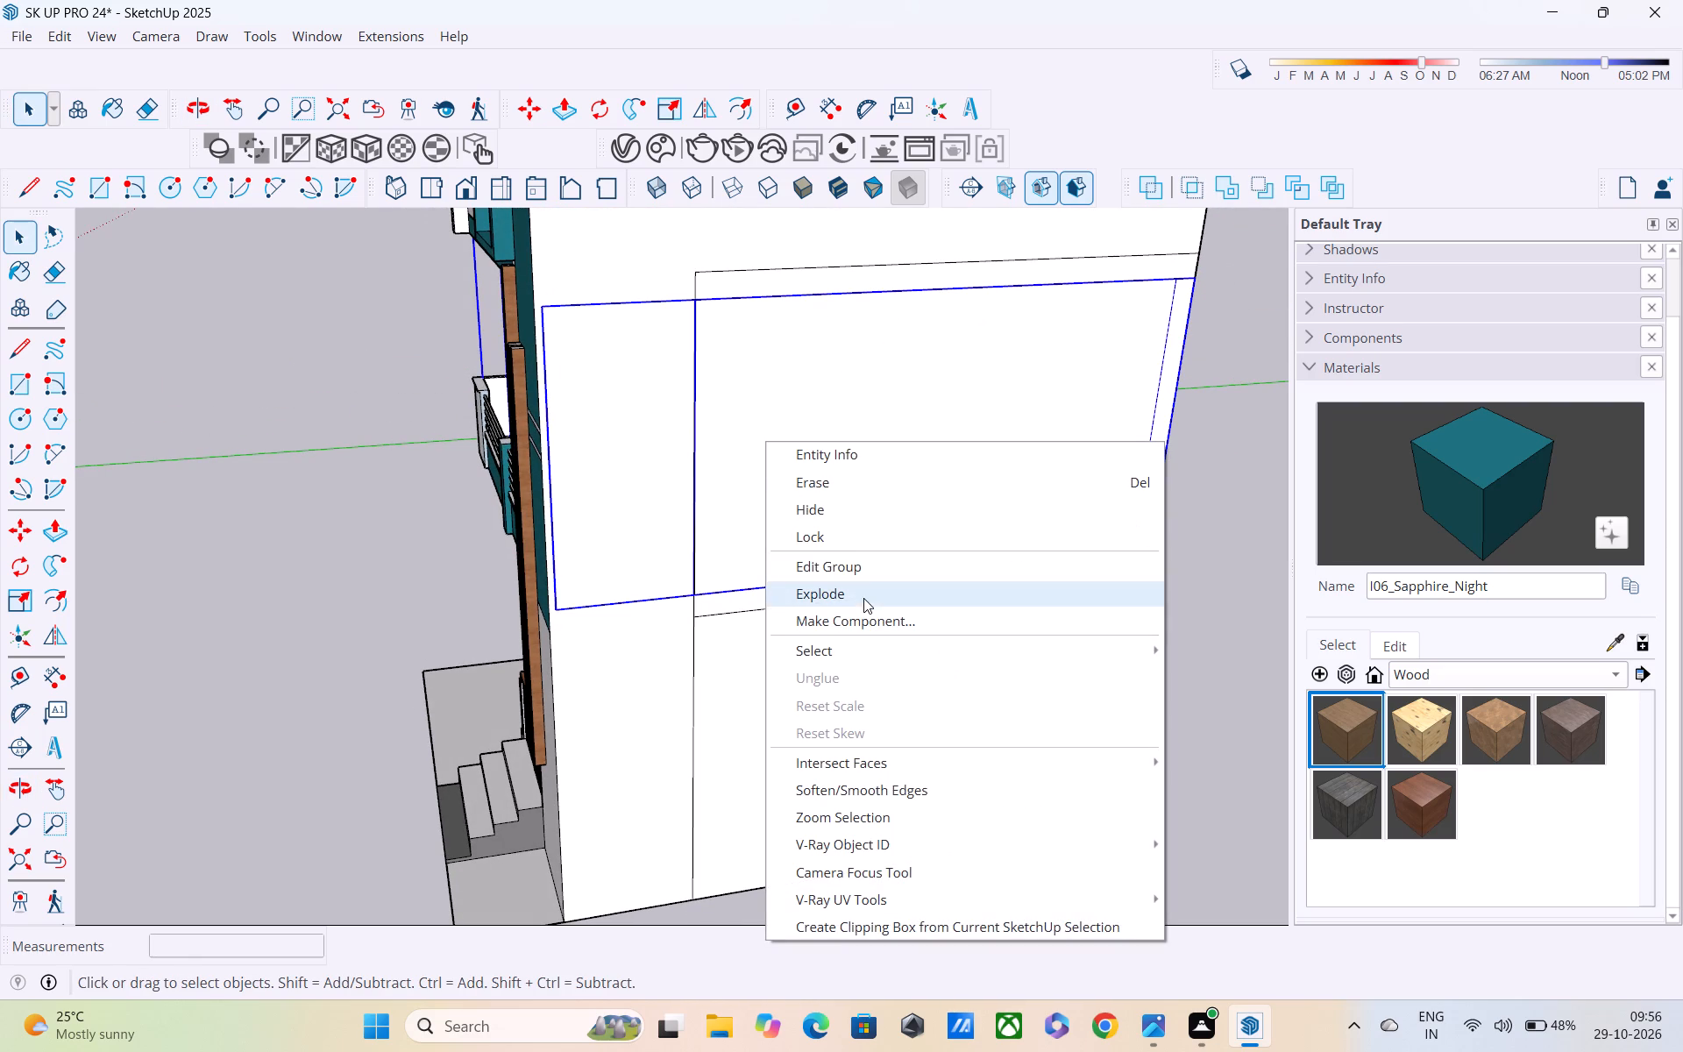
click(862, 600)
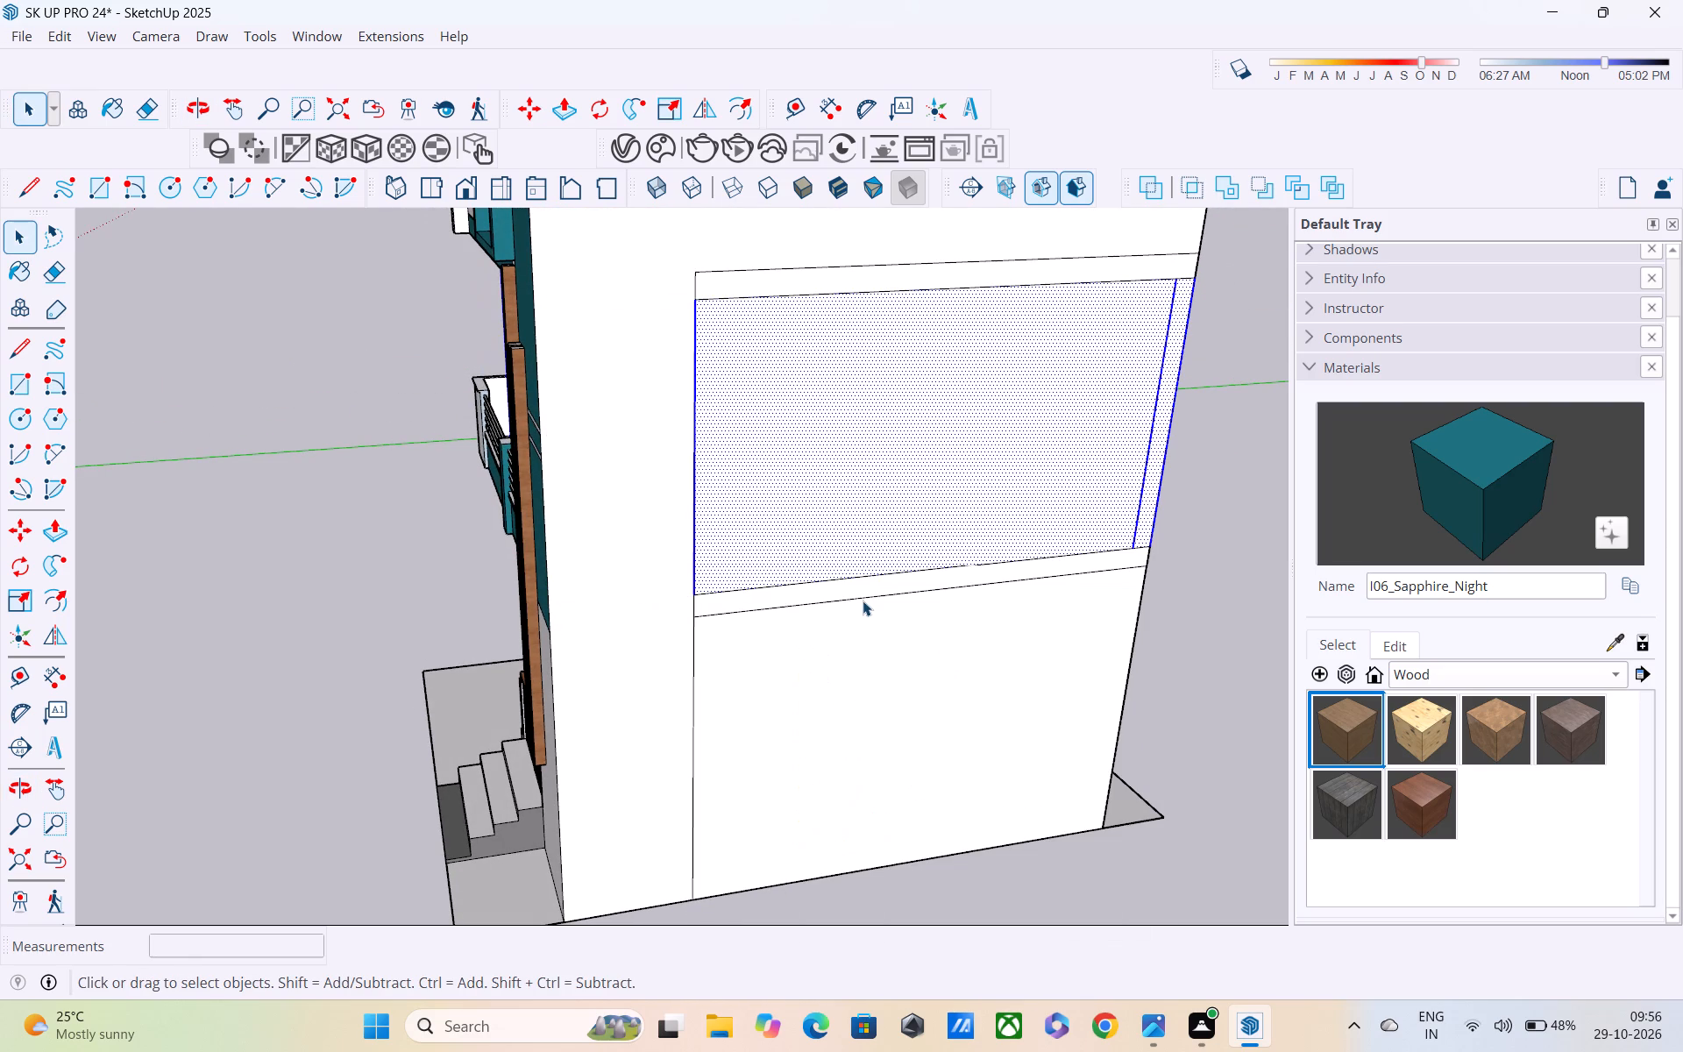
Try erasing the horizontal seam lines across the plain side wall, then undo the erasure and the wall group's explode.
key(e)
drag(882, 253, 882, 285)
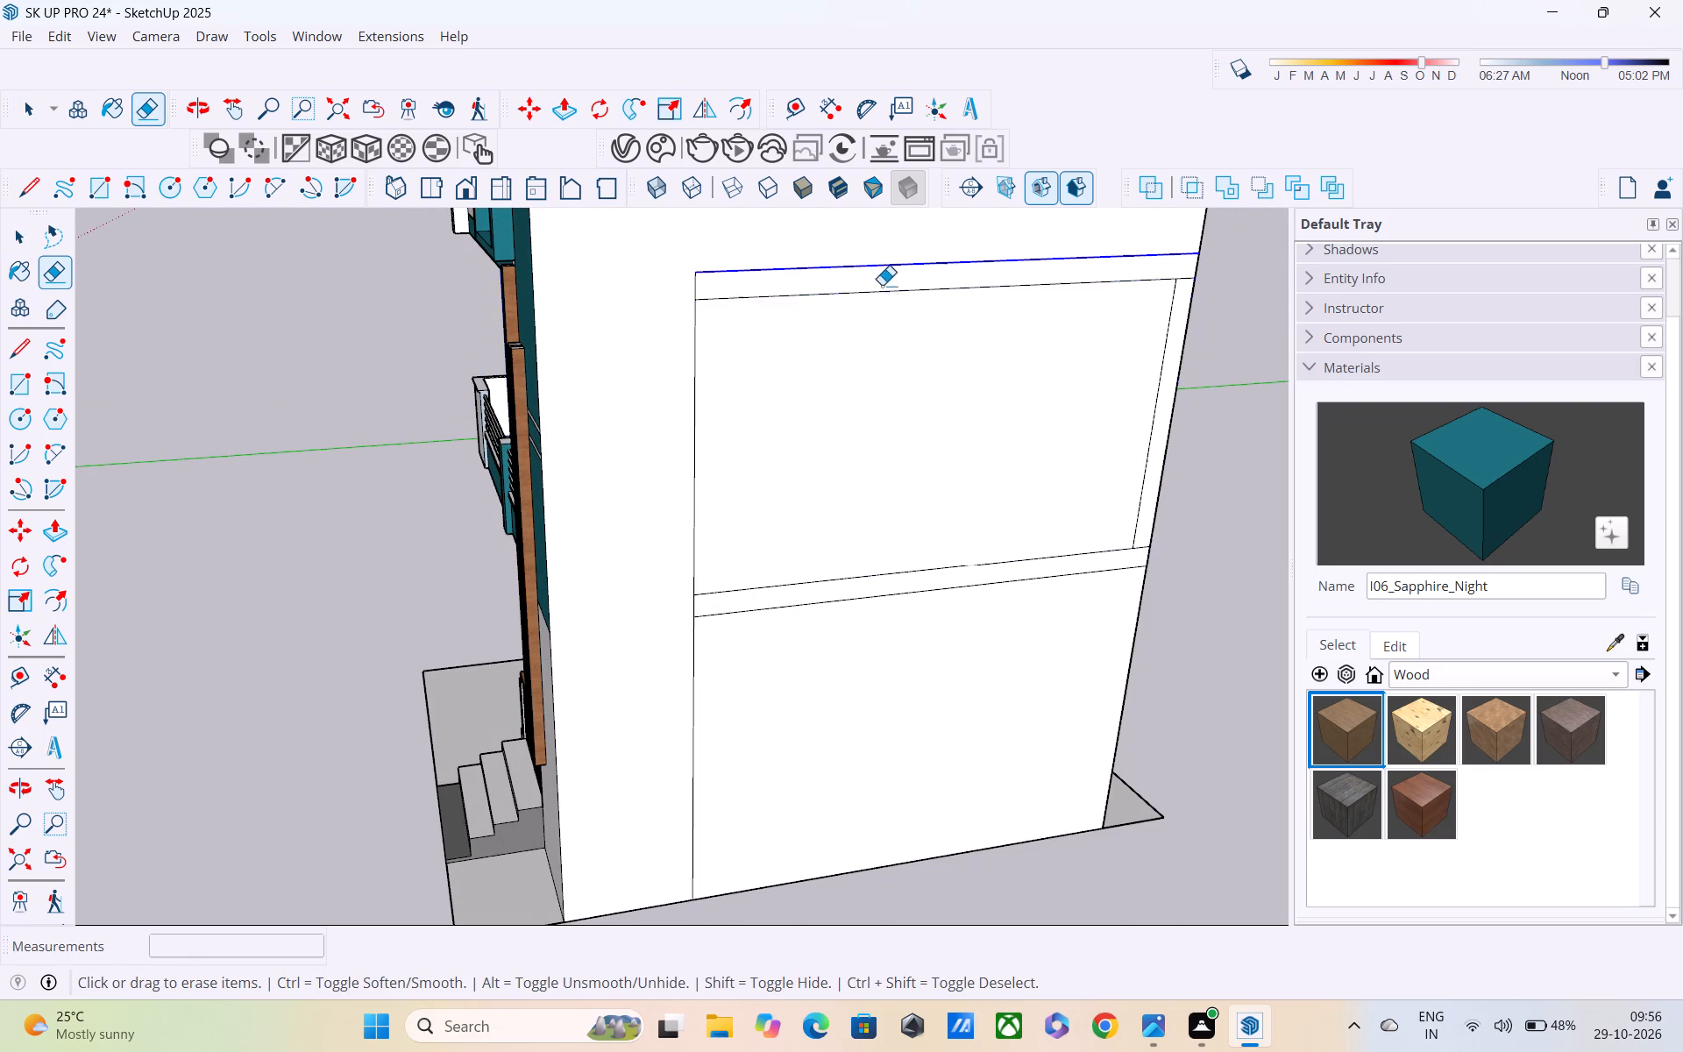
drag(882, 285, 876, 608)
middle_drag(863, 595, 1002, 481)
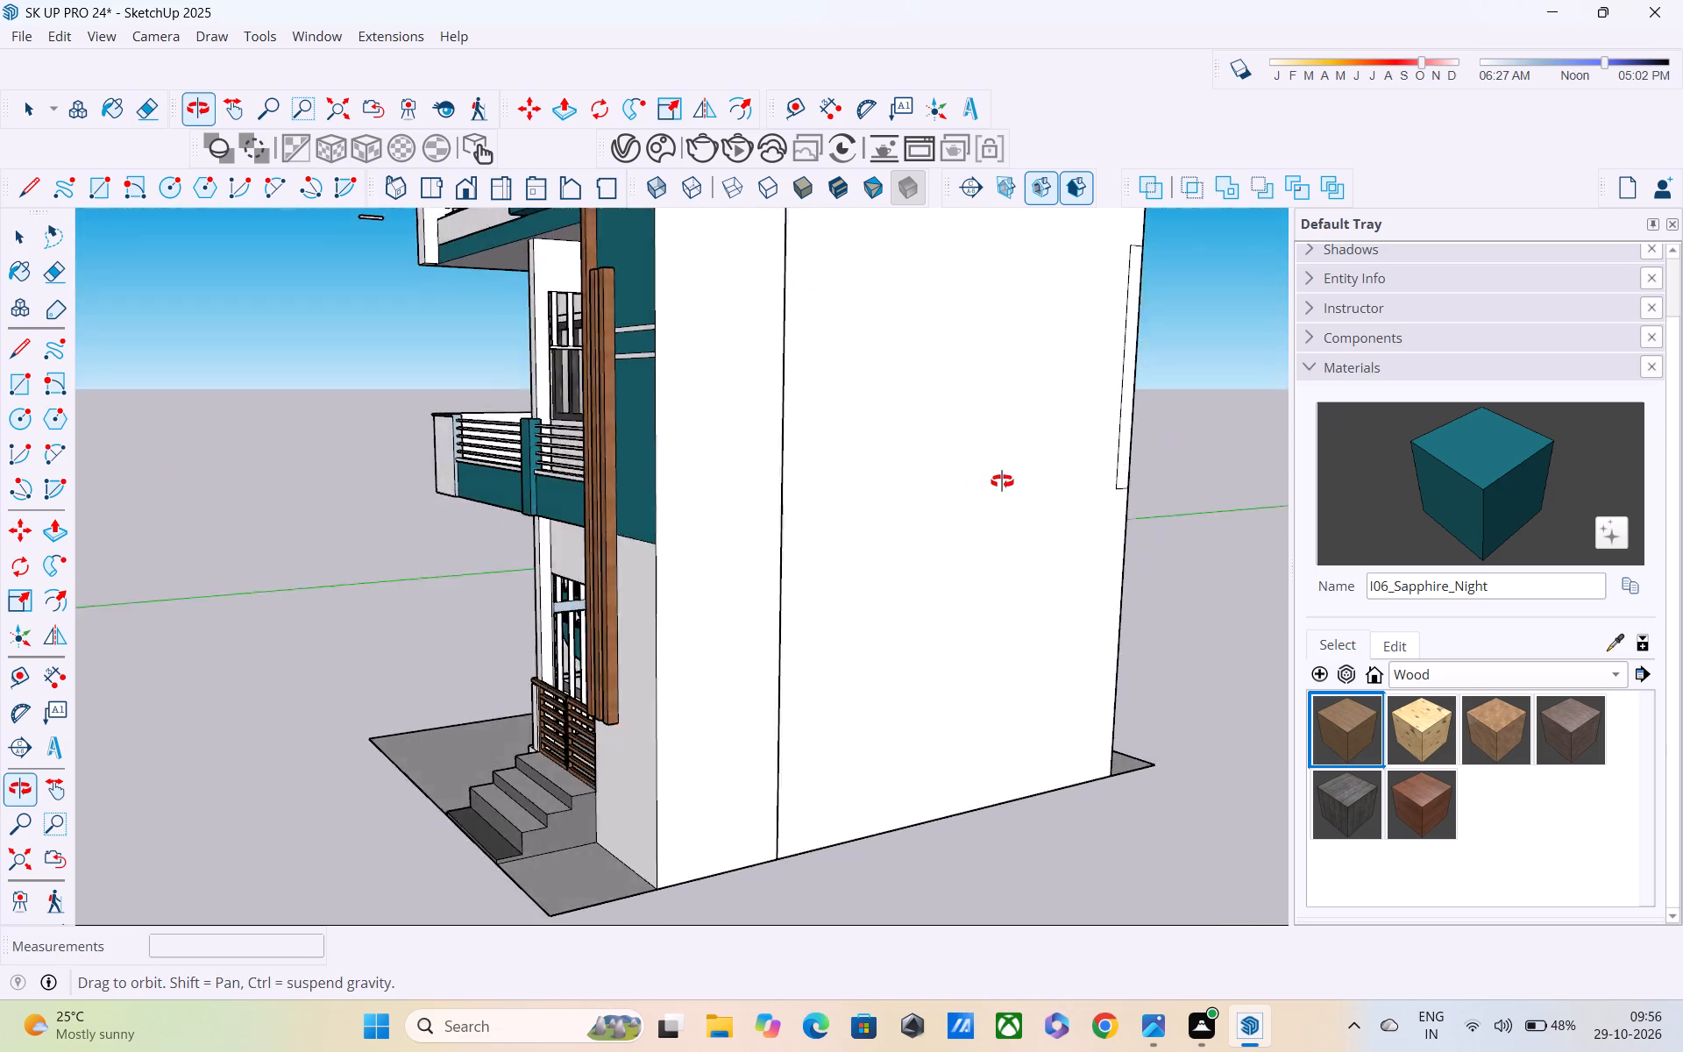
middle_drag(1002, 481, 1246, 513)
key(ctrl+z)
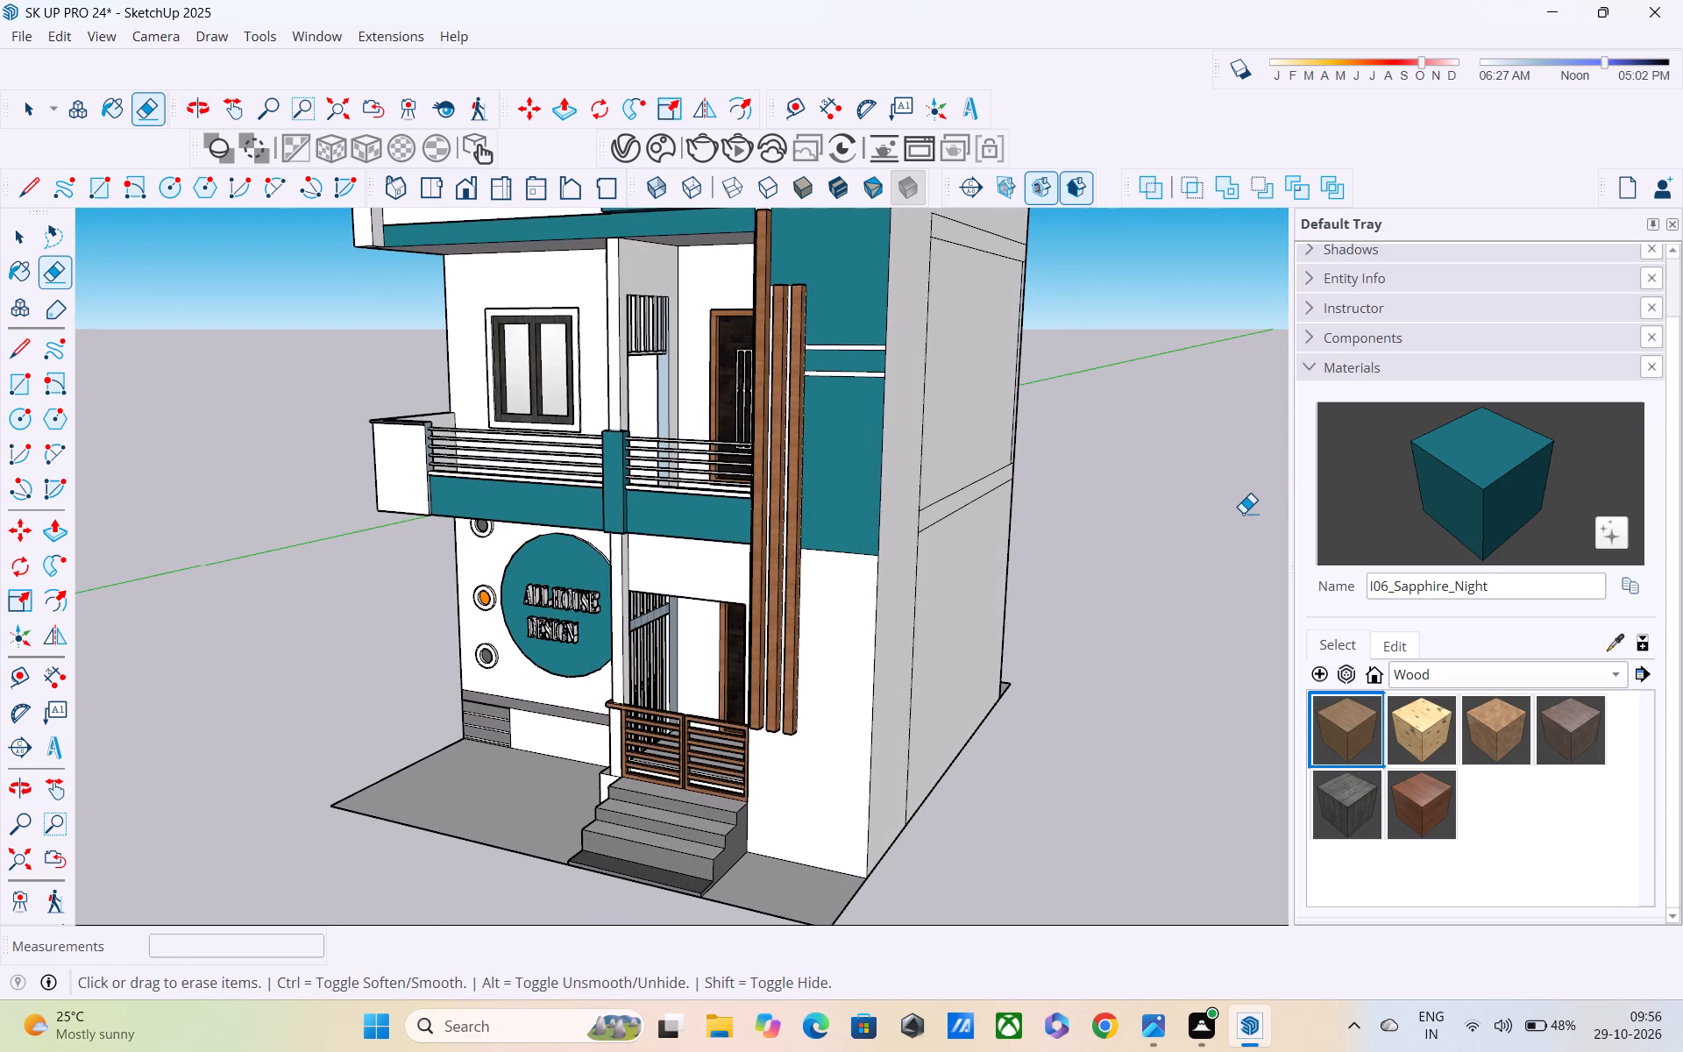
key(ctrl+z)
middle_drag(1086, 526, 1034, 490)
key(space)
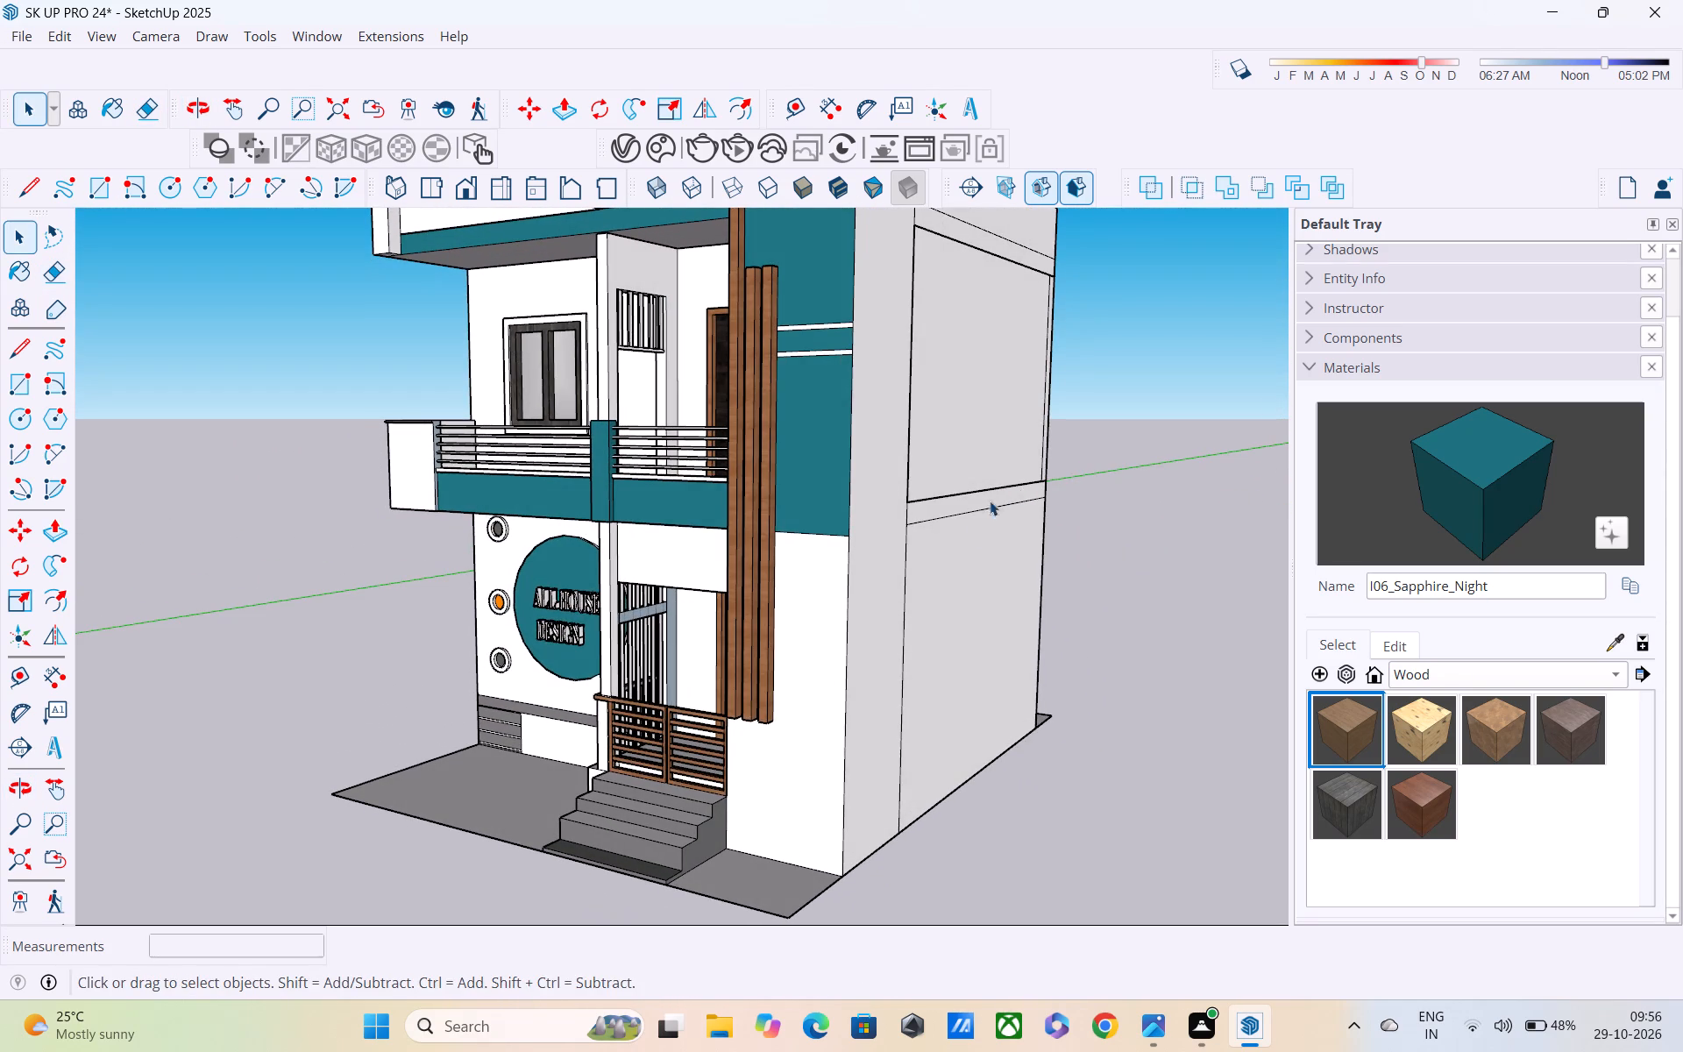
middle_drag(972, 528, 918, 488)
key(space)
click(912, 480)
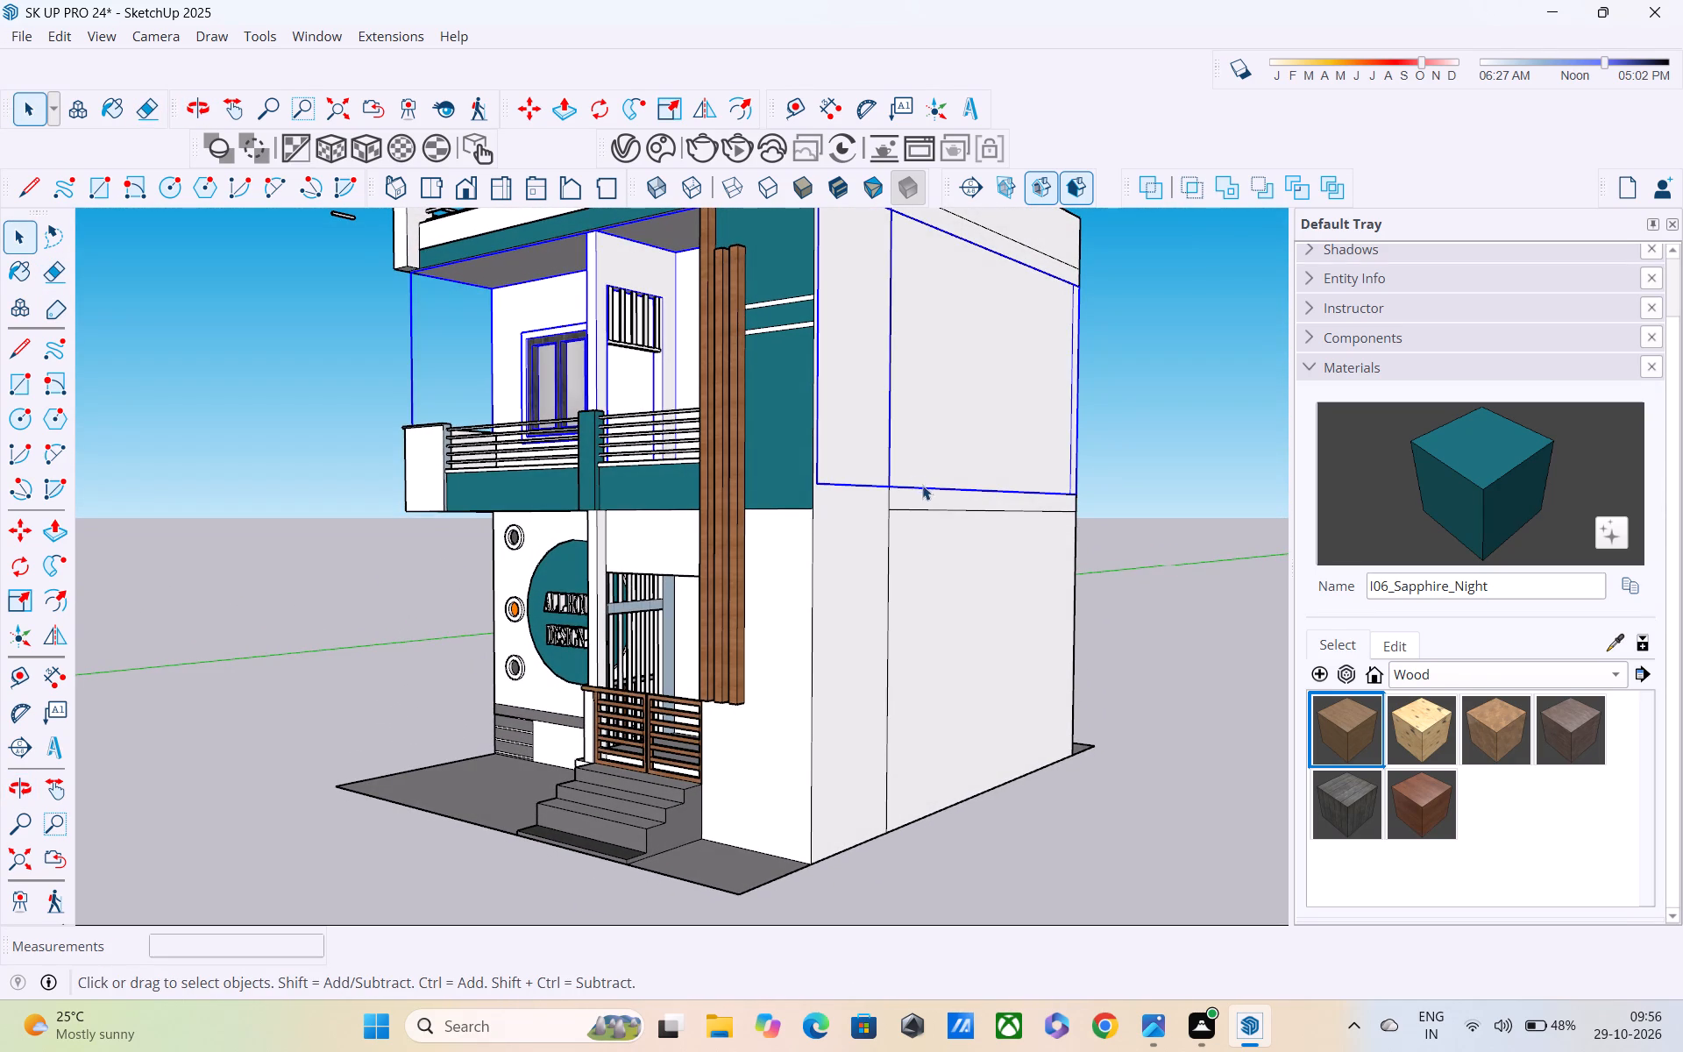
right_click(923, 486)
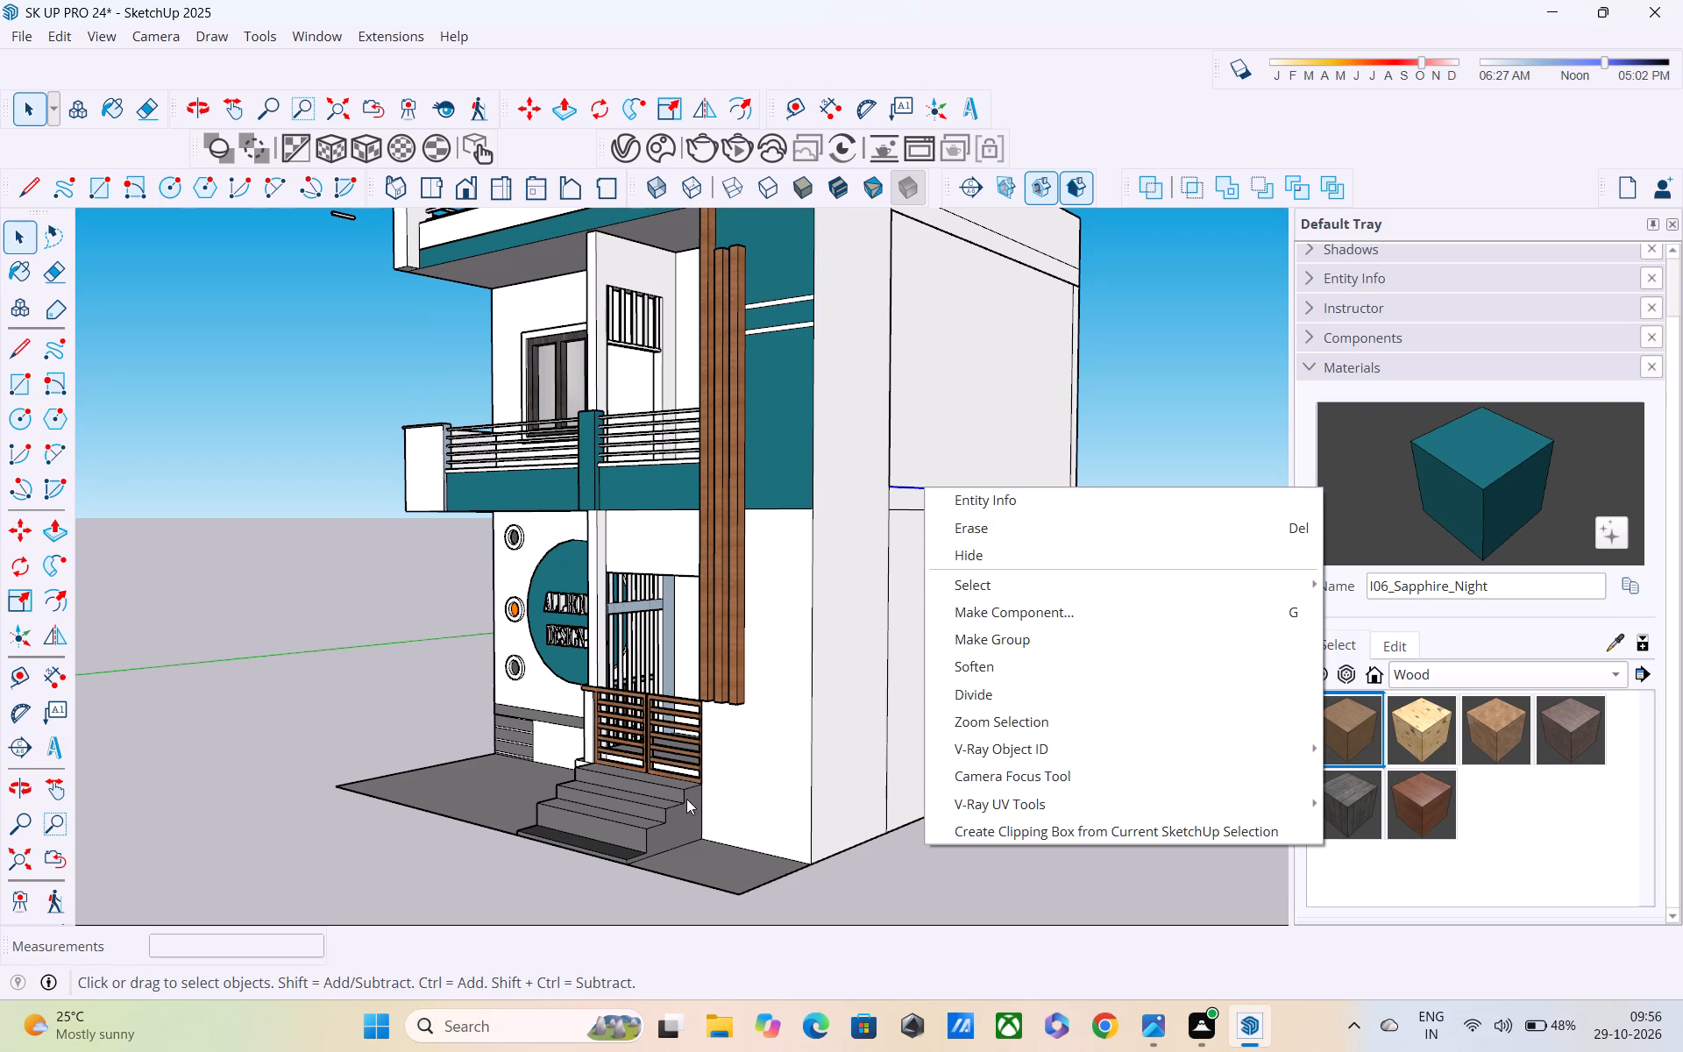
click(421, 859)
Erase the lower horizontal slab seam and the vertical seam below it on the plain side wall.
middle_drag(1019, 403, 847, 398)
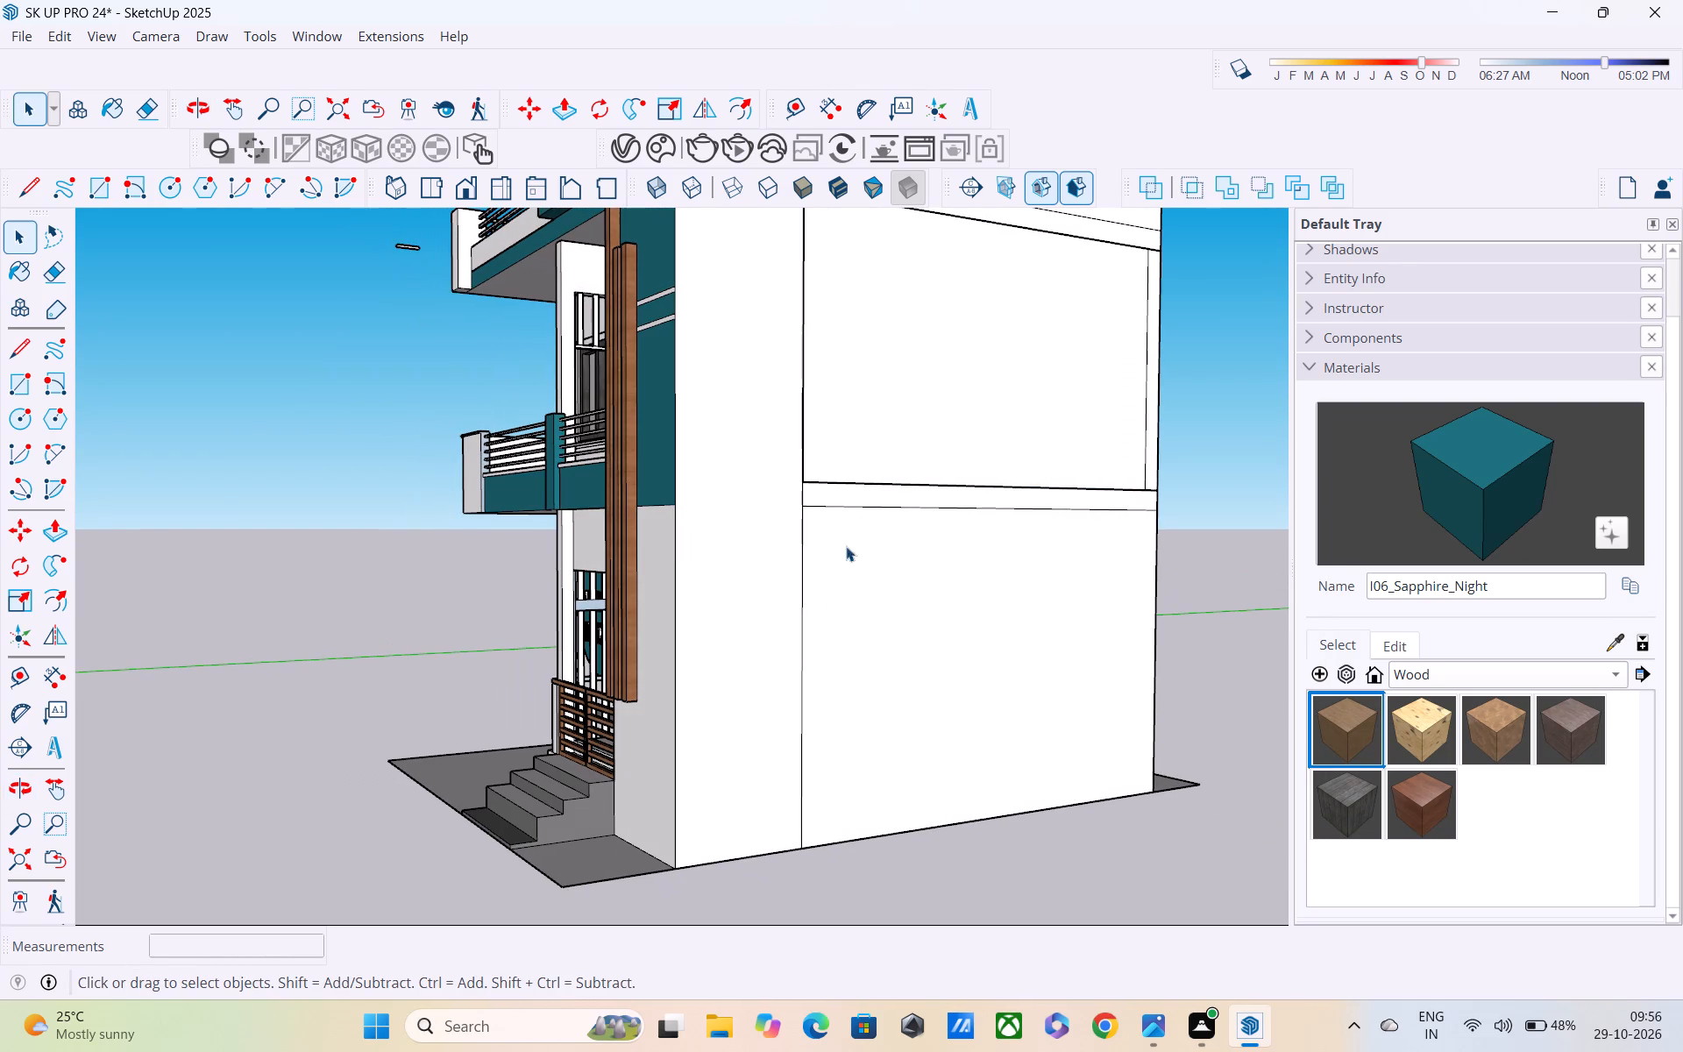
key(e)
drag(833, 499, 834, 522)
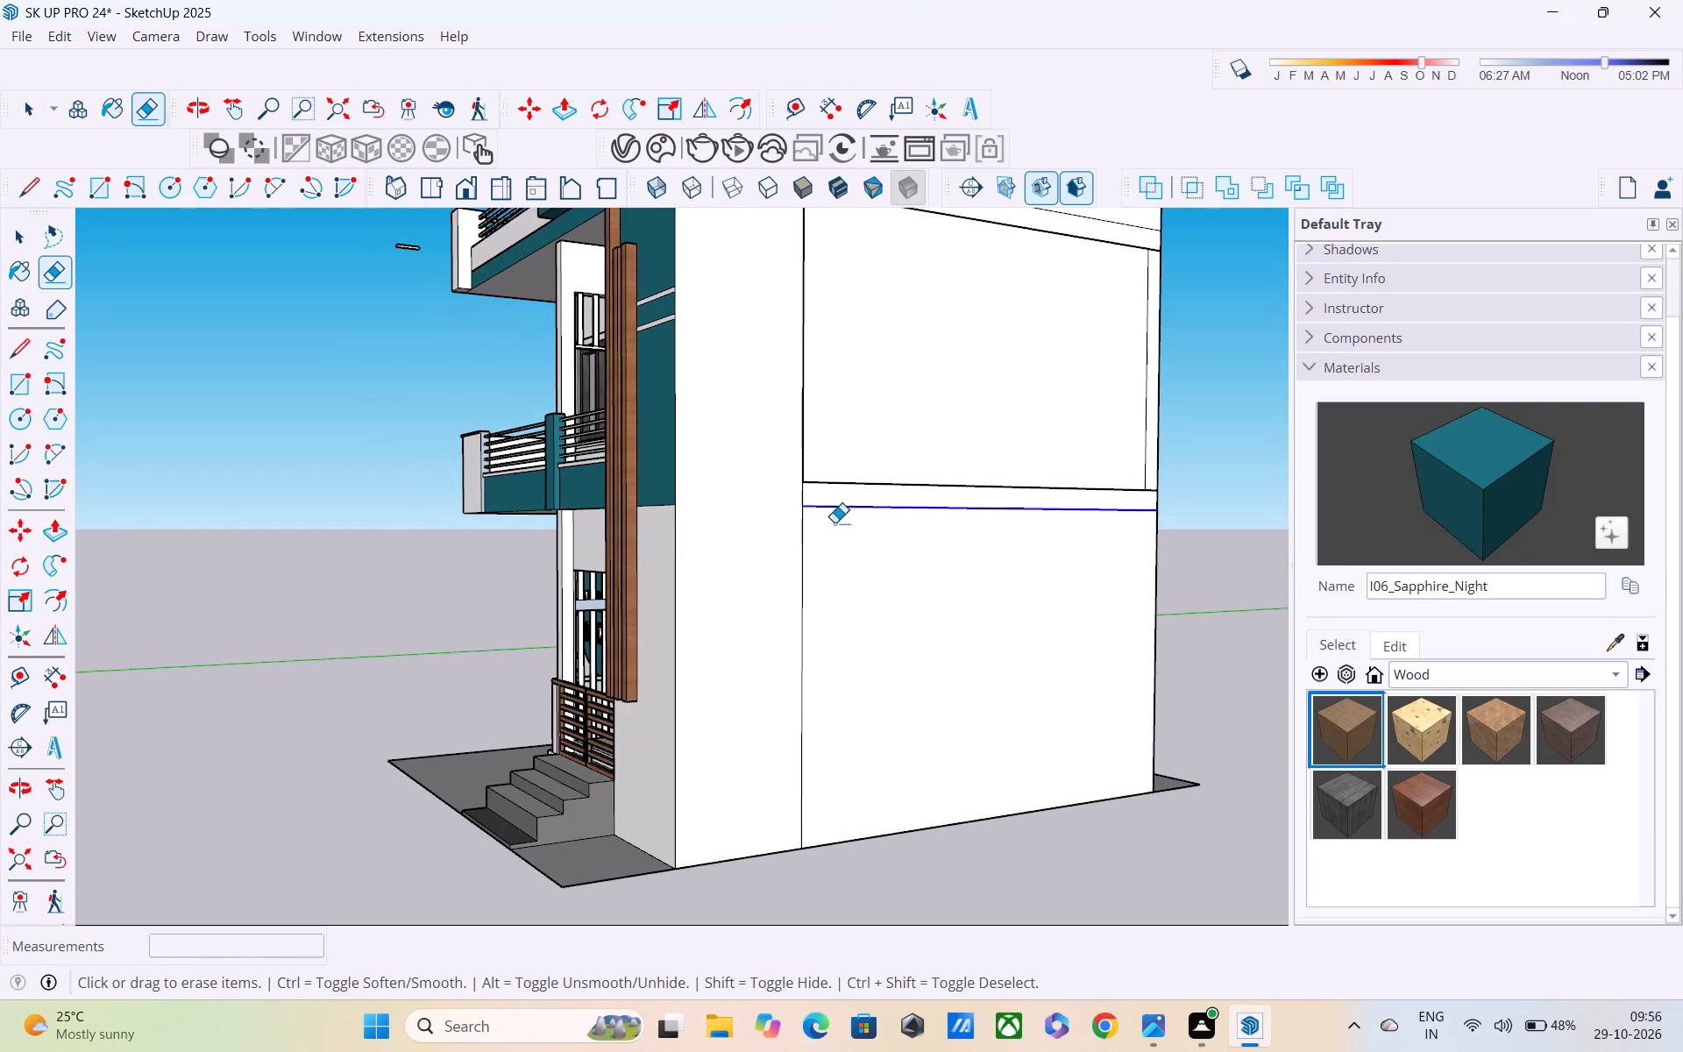
drag(834, 522, 835, 532)
drag(820, 528, 769, 600)
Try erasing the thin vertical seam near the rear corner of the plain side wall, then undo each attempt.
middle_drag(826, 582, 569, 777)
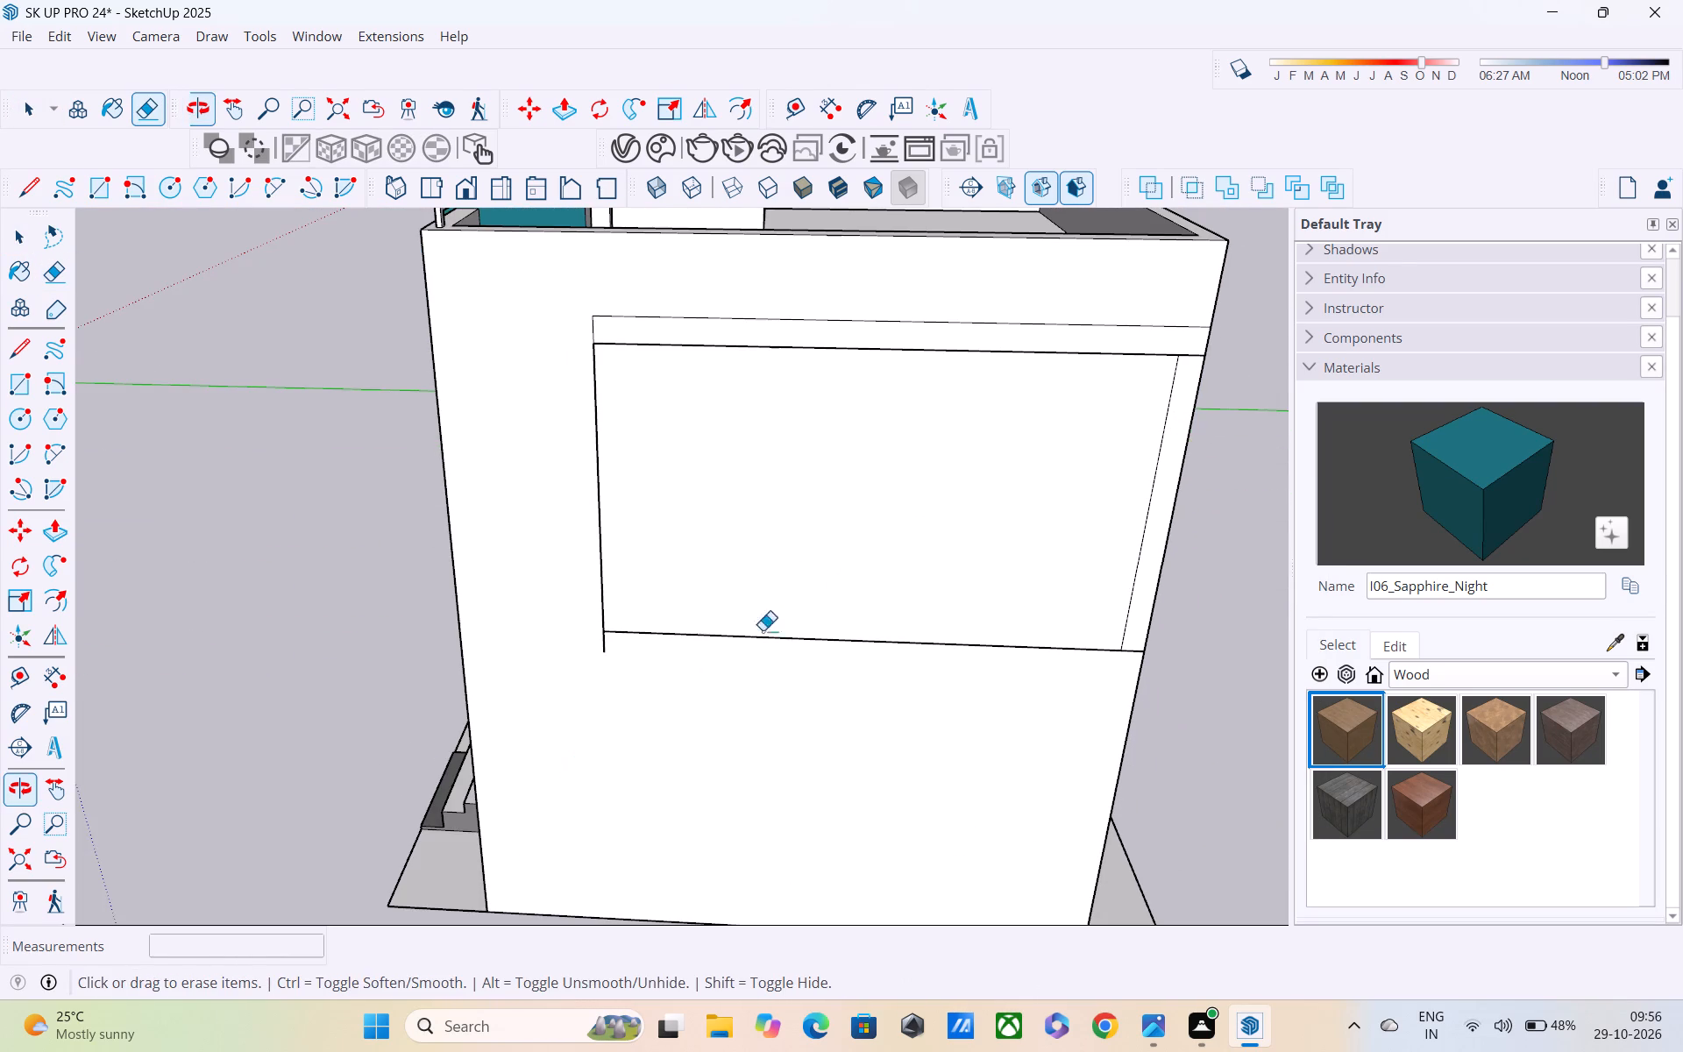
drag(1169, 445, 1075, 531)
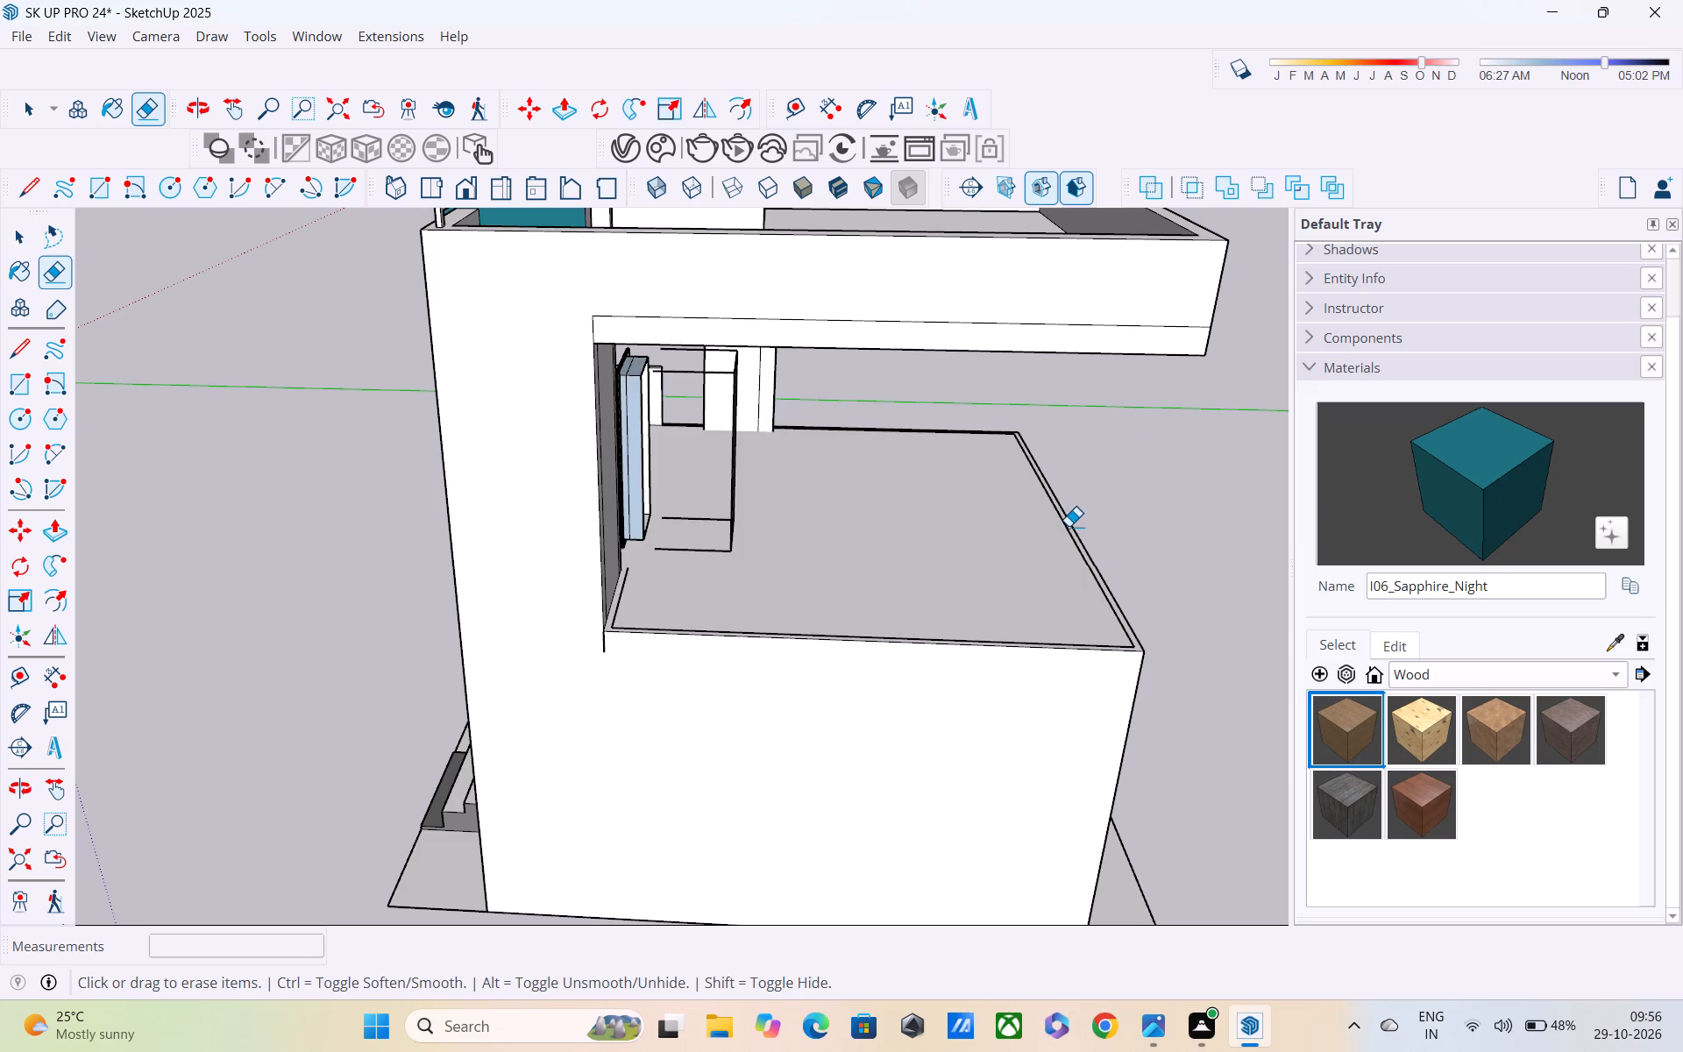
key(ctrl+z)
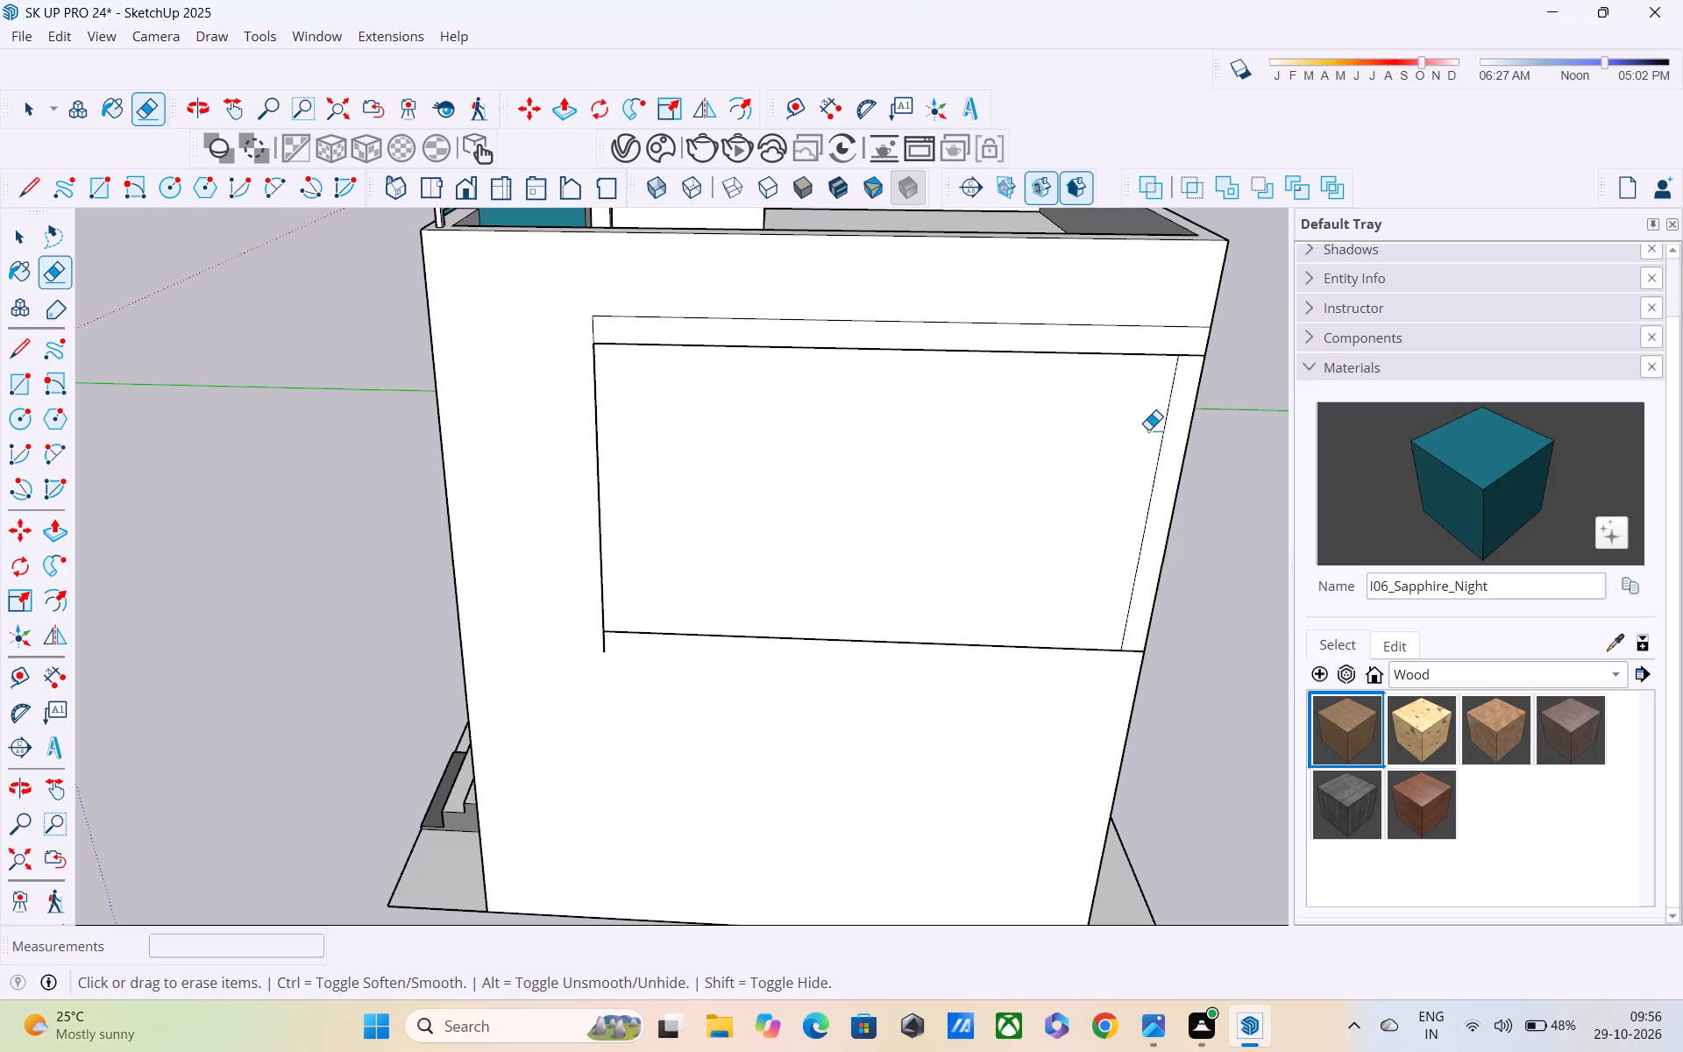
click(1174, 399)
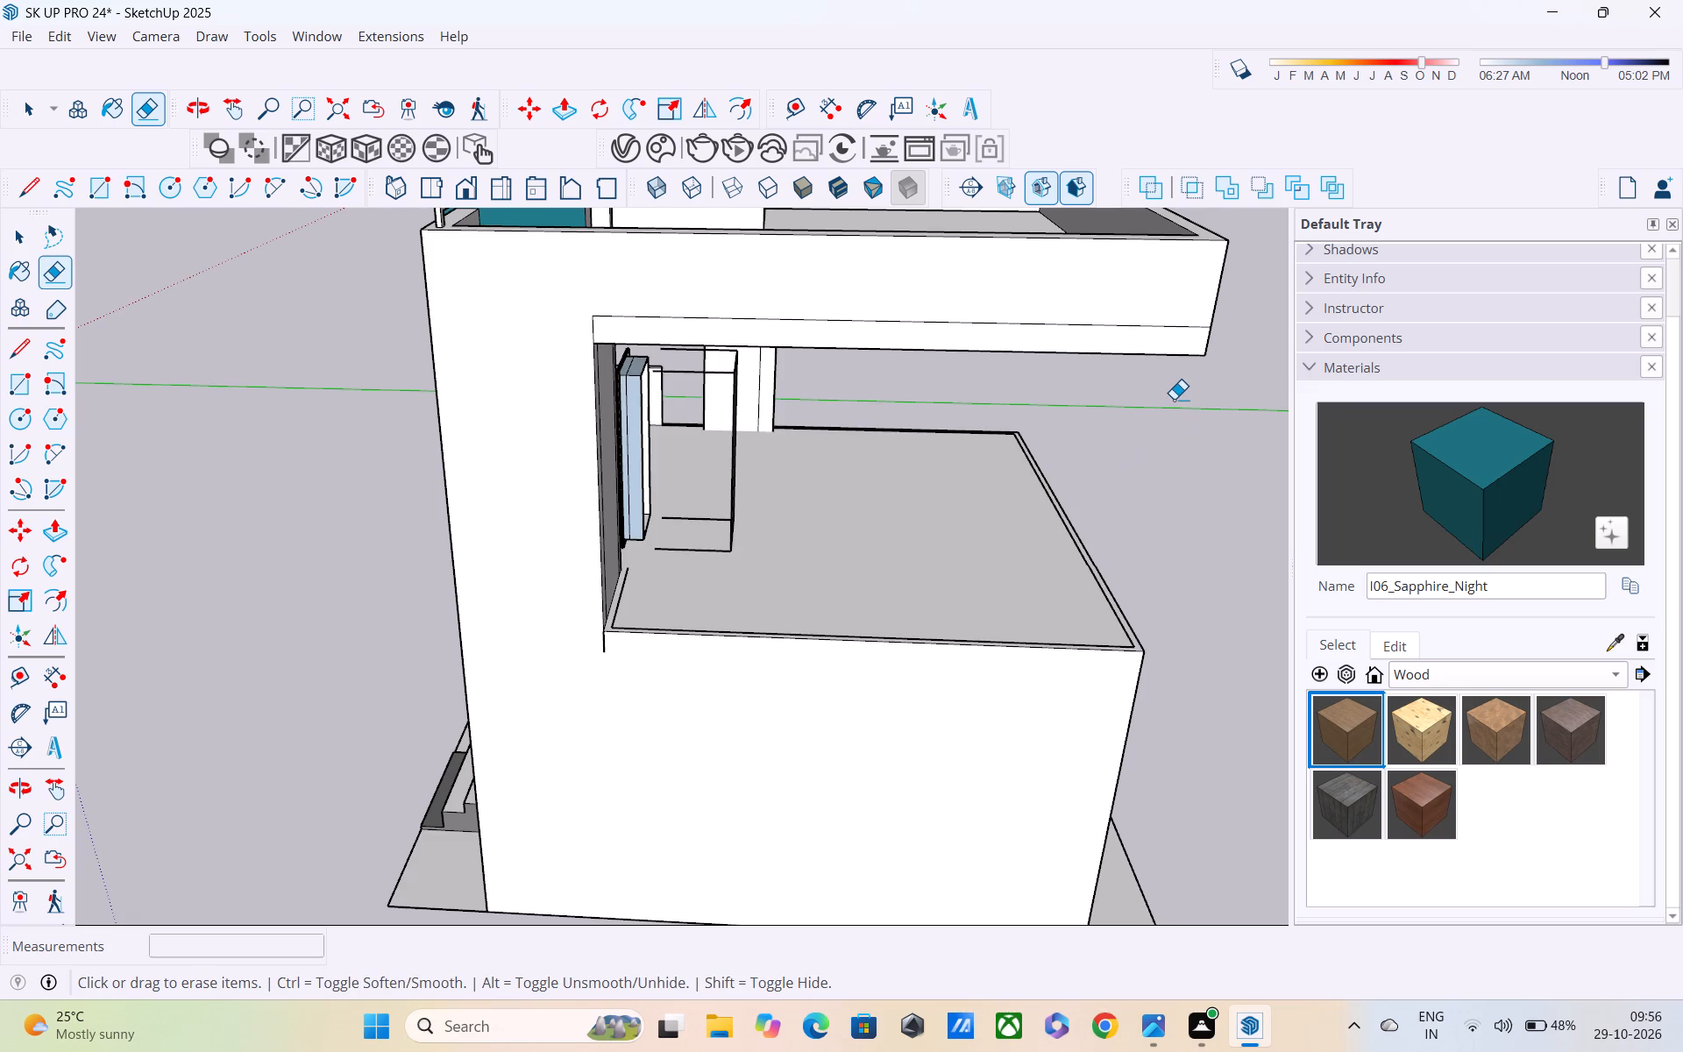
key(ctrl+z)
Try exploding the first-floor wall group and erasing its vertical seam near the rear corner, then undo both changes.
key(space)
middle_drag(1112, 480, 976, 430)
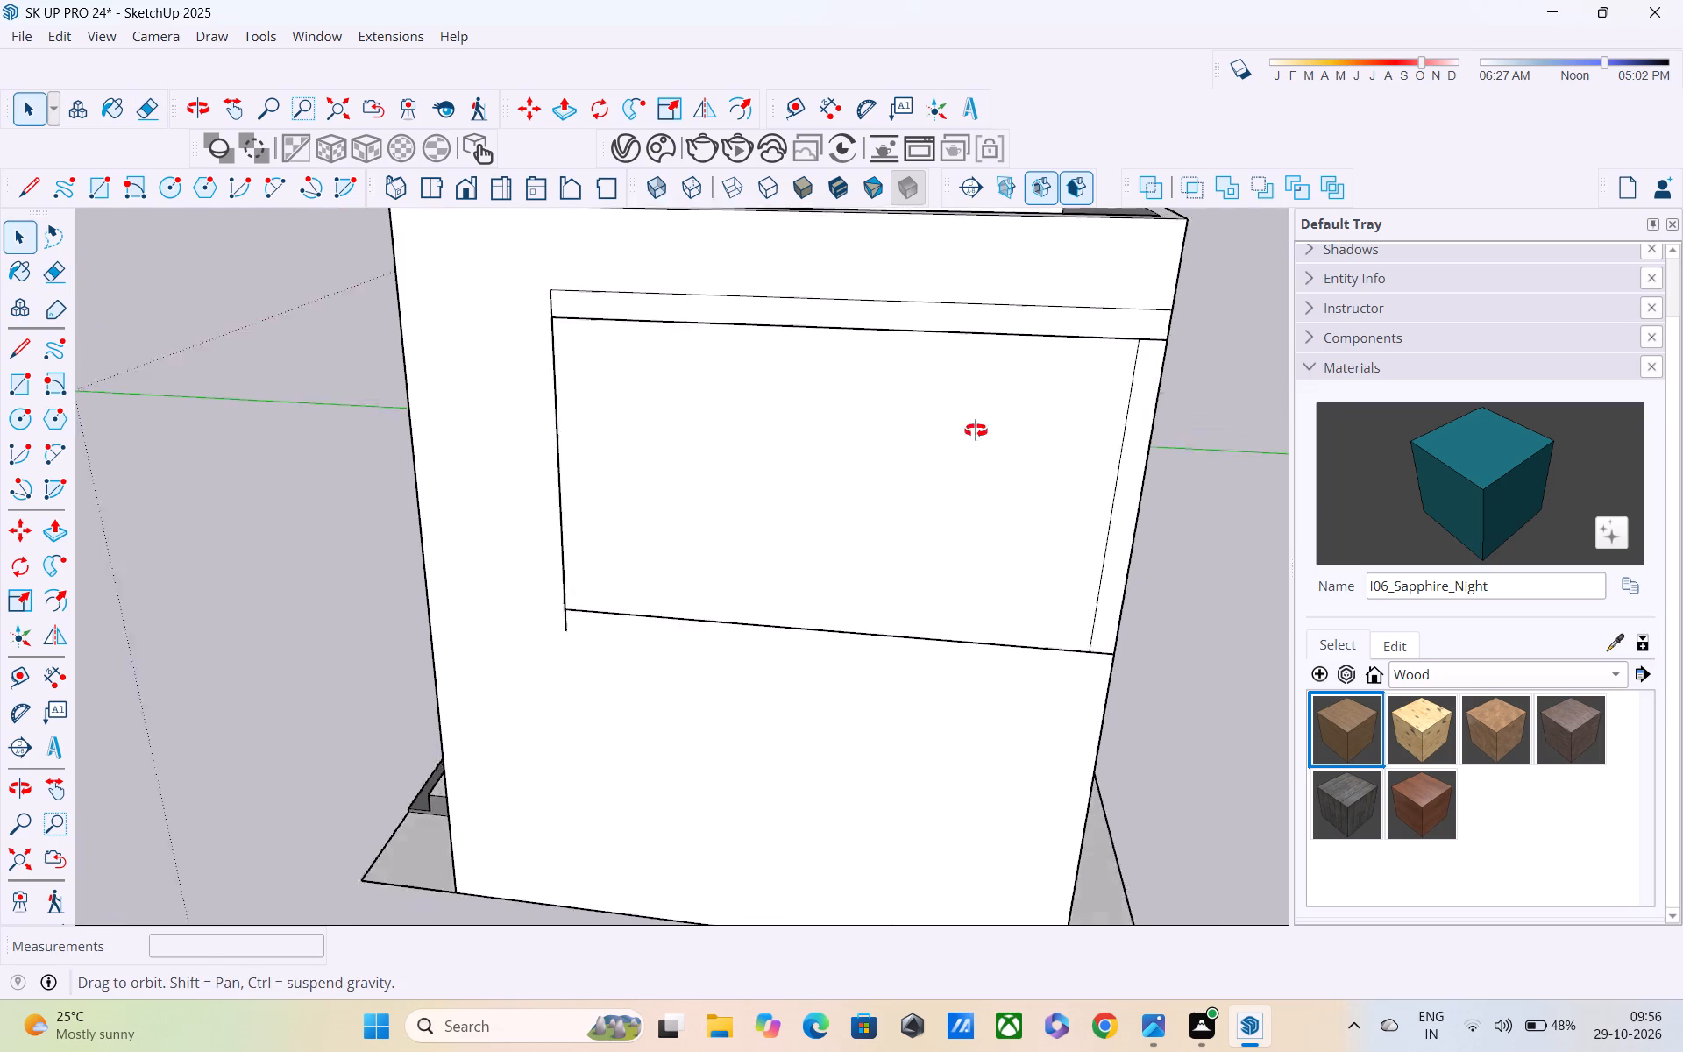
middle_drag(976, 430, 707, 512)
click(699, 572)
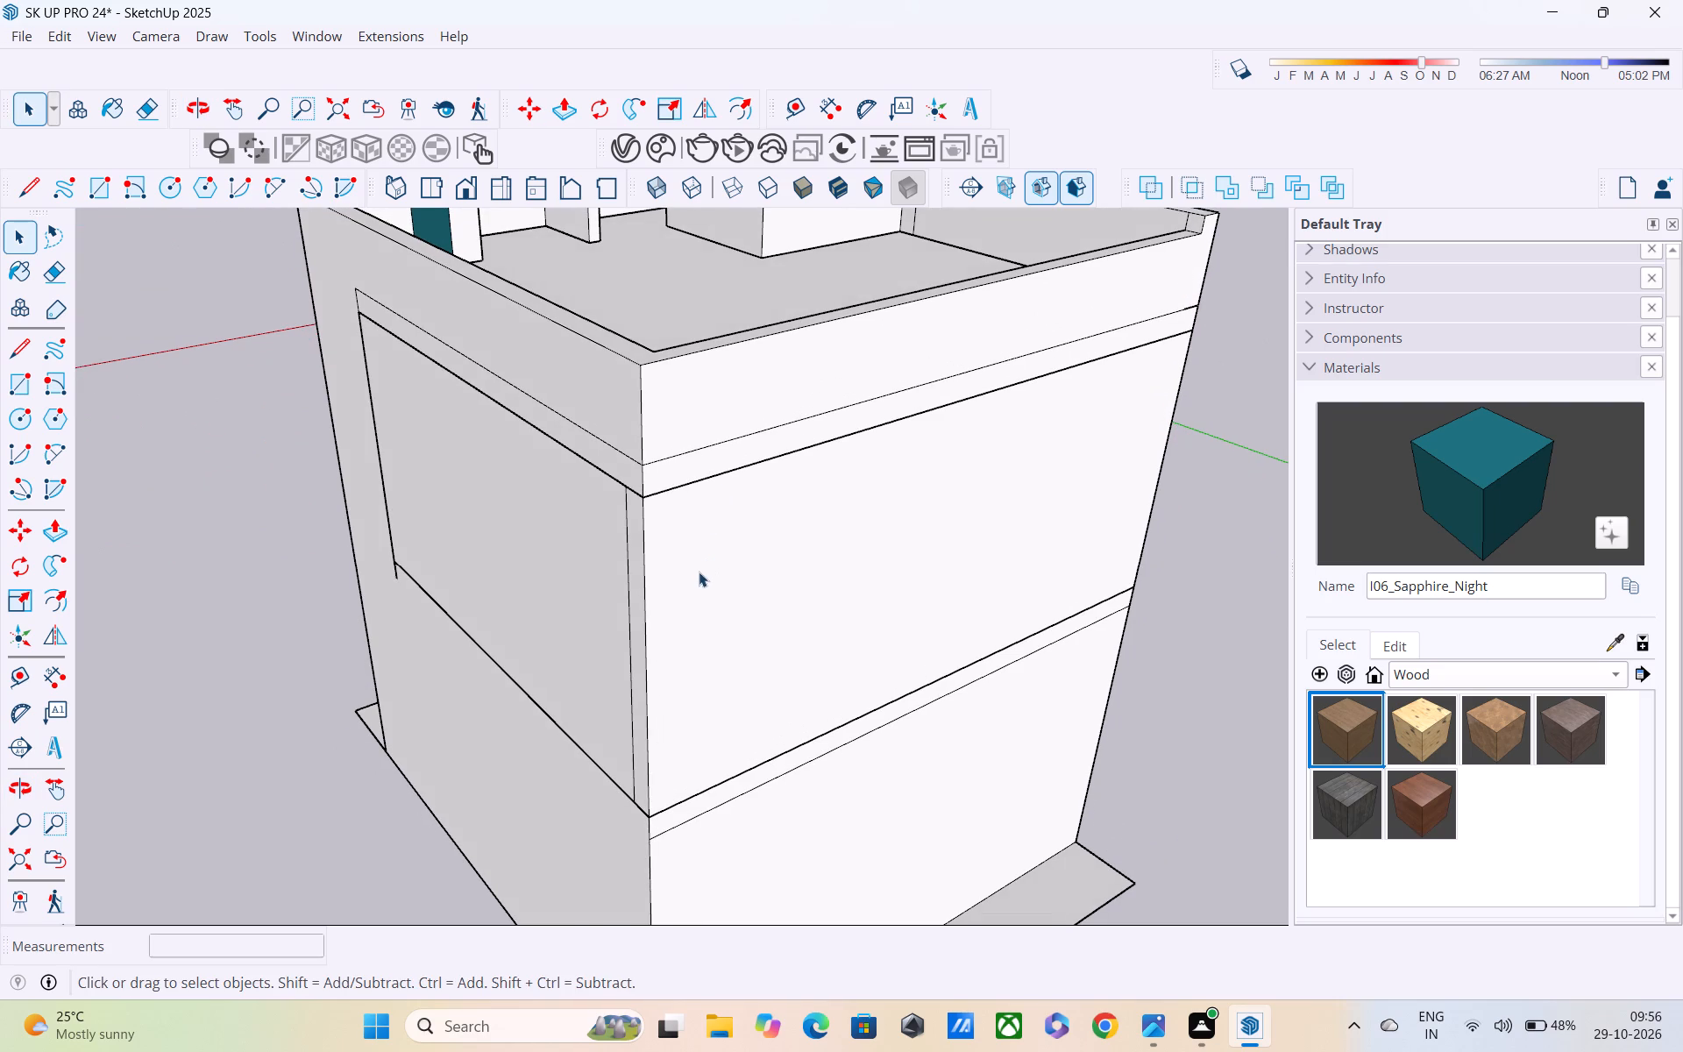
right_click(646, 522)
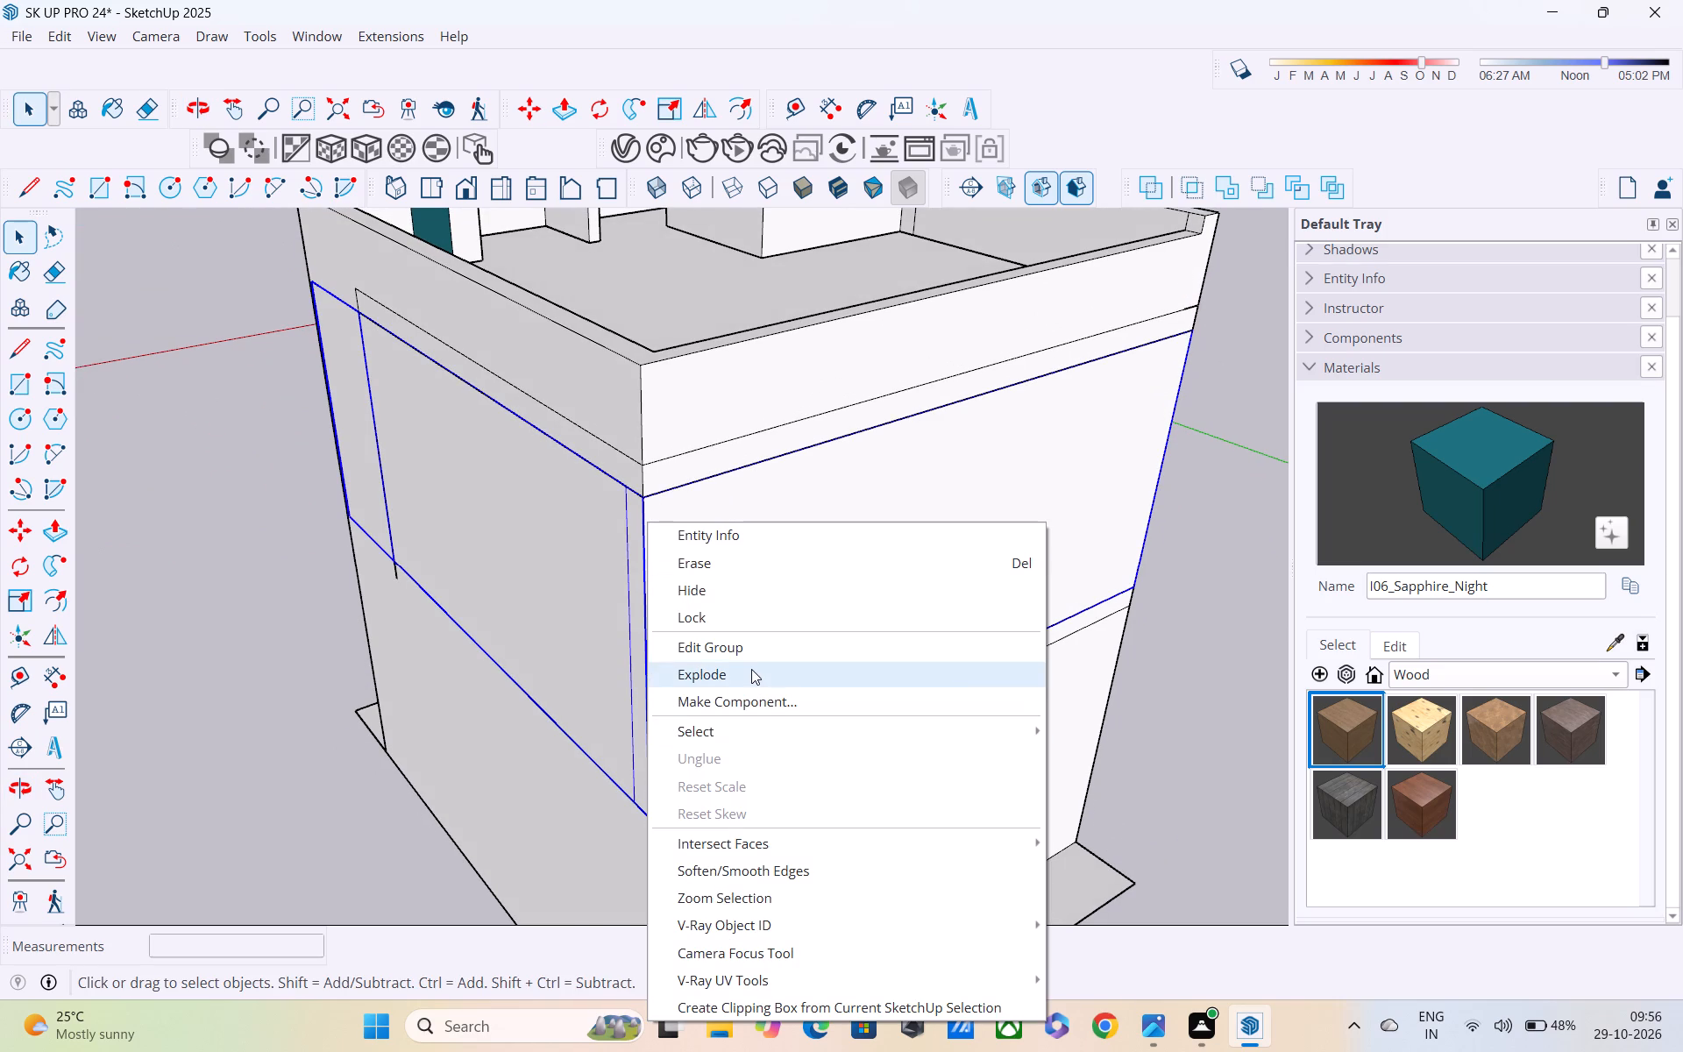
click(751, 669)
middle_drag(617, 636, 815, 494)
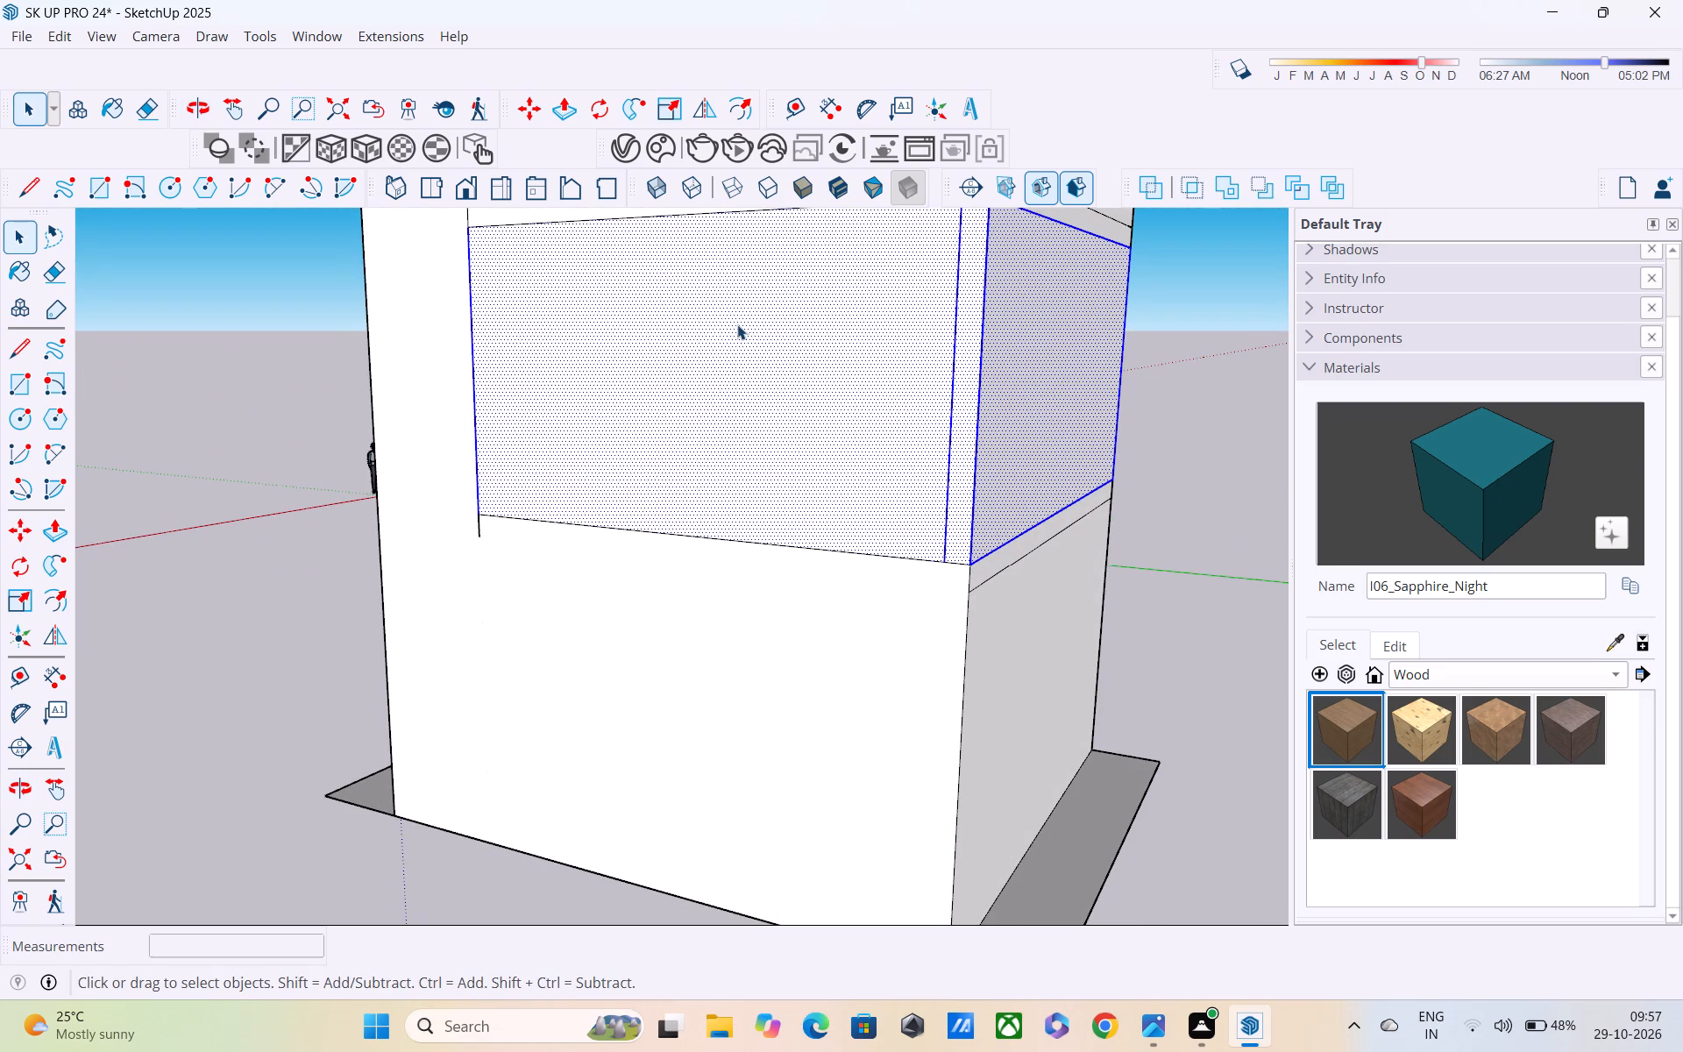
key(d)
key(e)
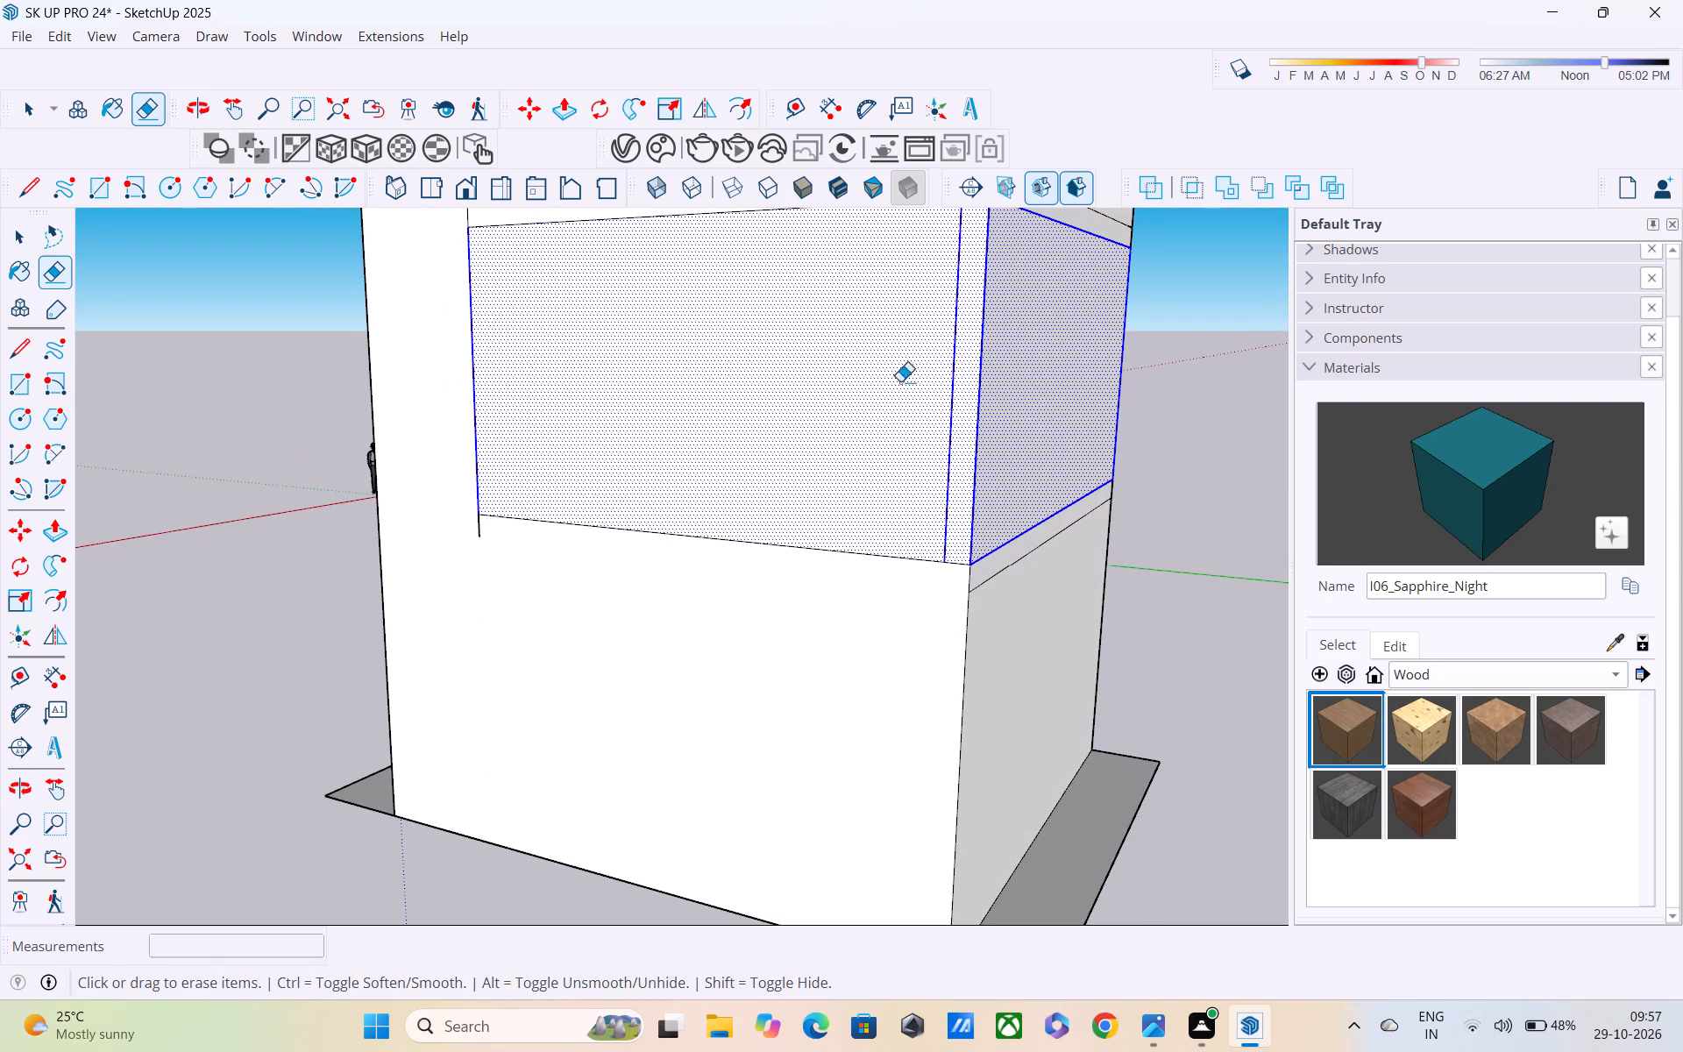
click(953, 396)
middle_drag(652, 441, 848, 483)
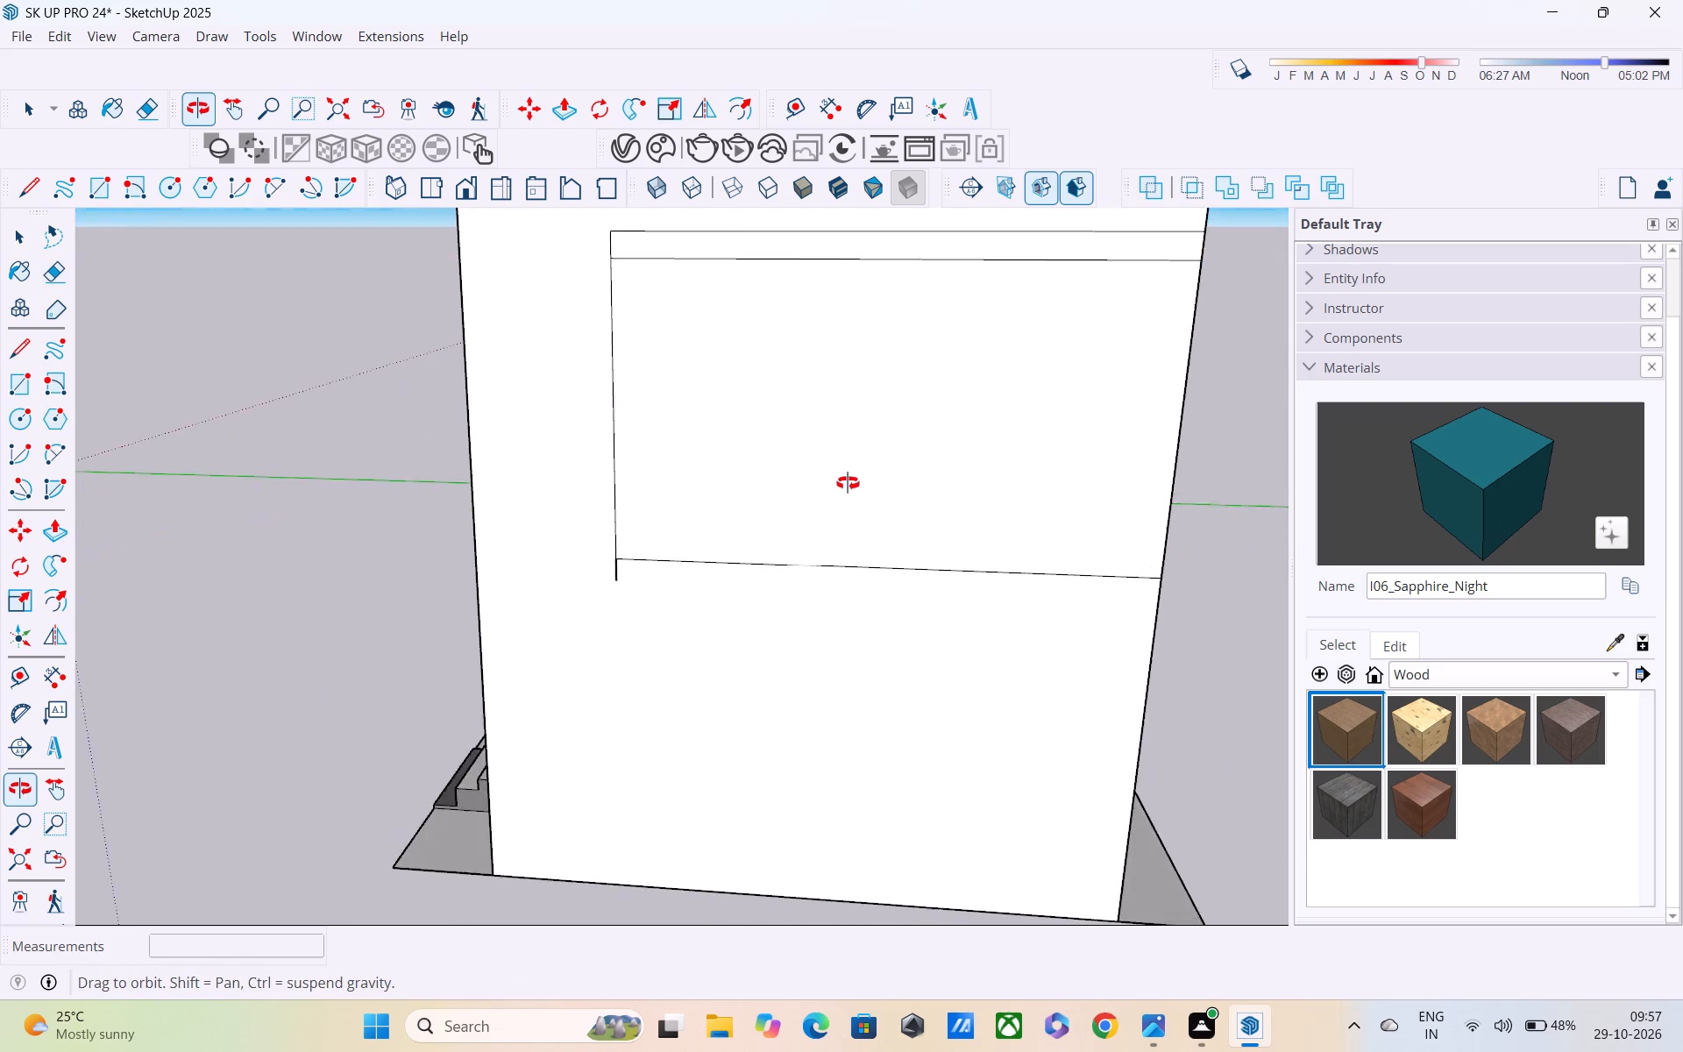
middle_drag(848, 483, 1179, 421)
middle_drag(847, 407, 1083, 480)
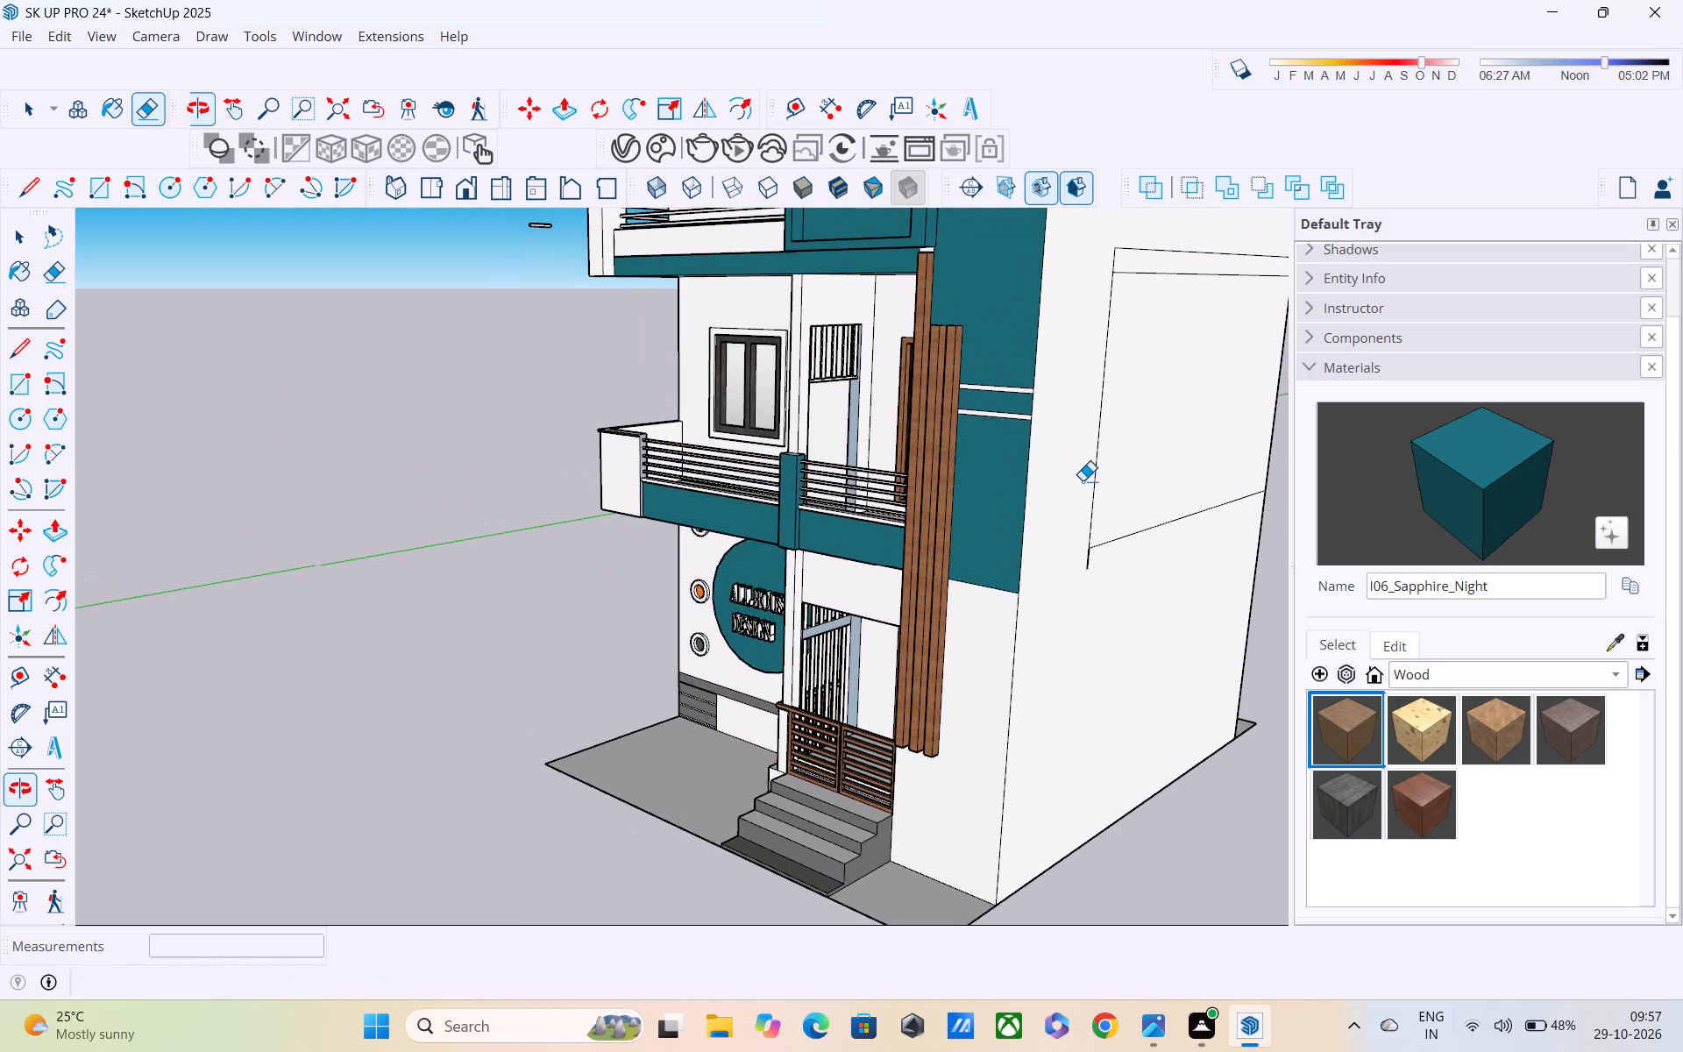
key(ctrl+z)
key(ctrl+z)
Explode the first-floor wall group on the plain side wall and clear the selection.
key(space)
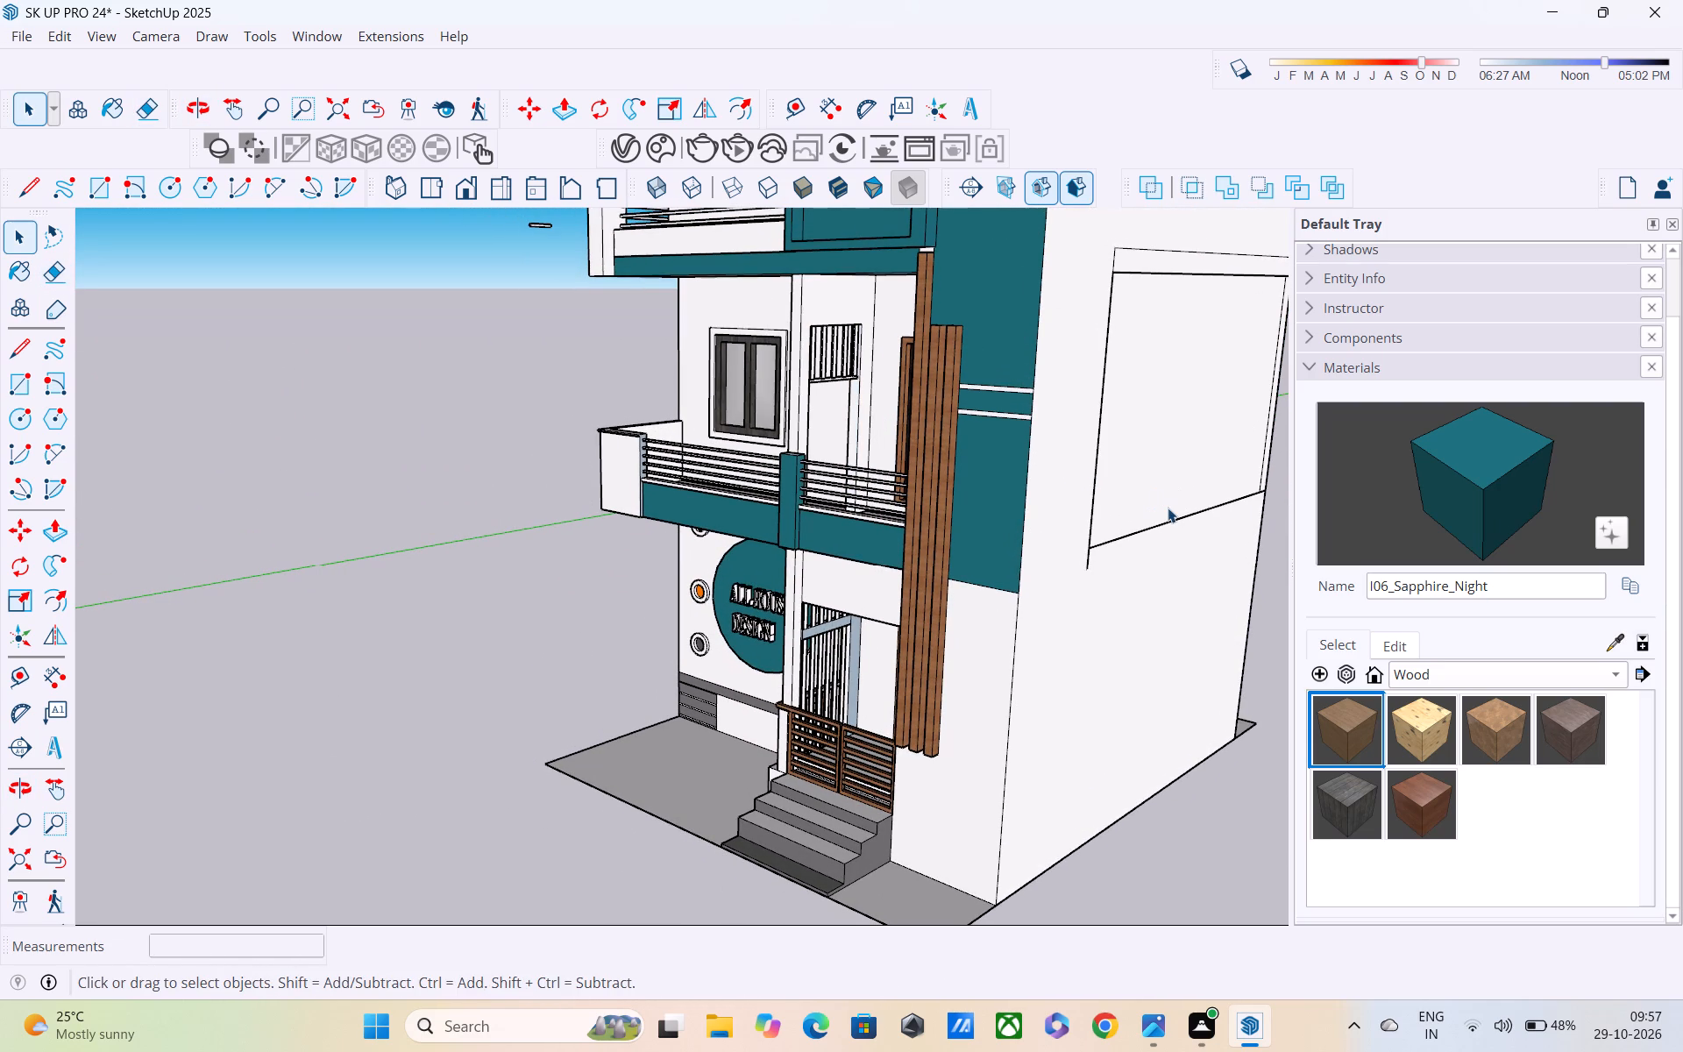
shift+middle_drag(1171, 504, 1000, 512)
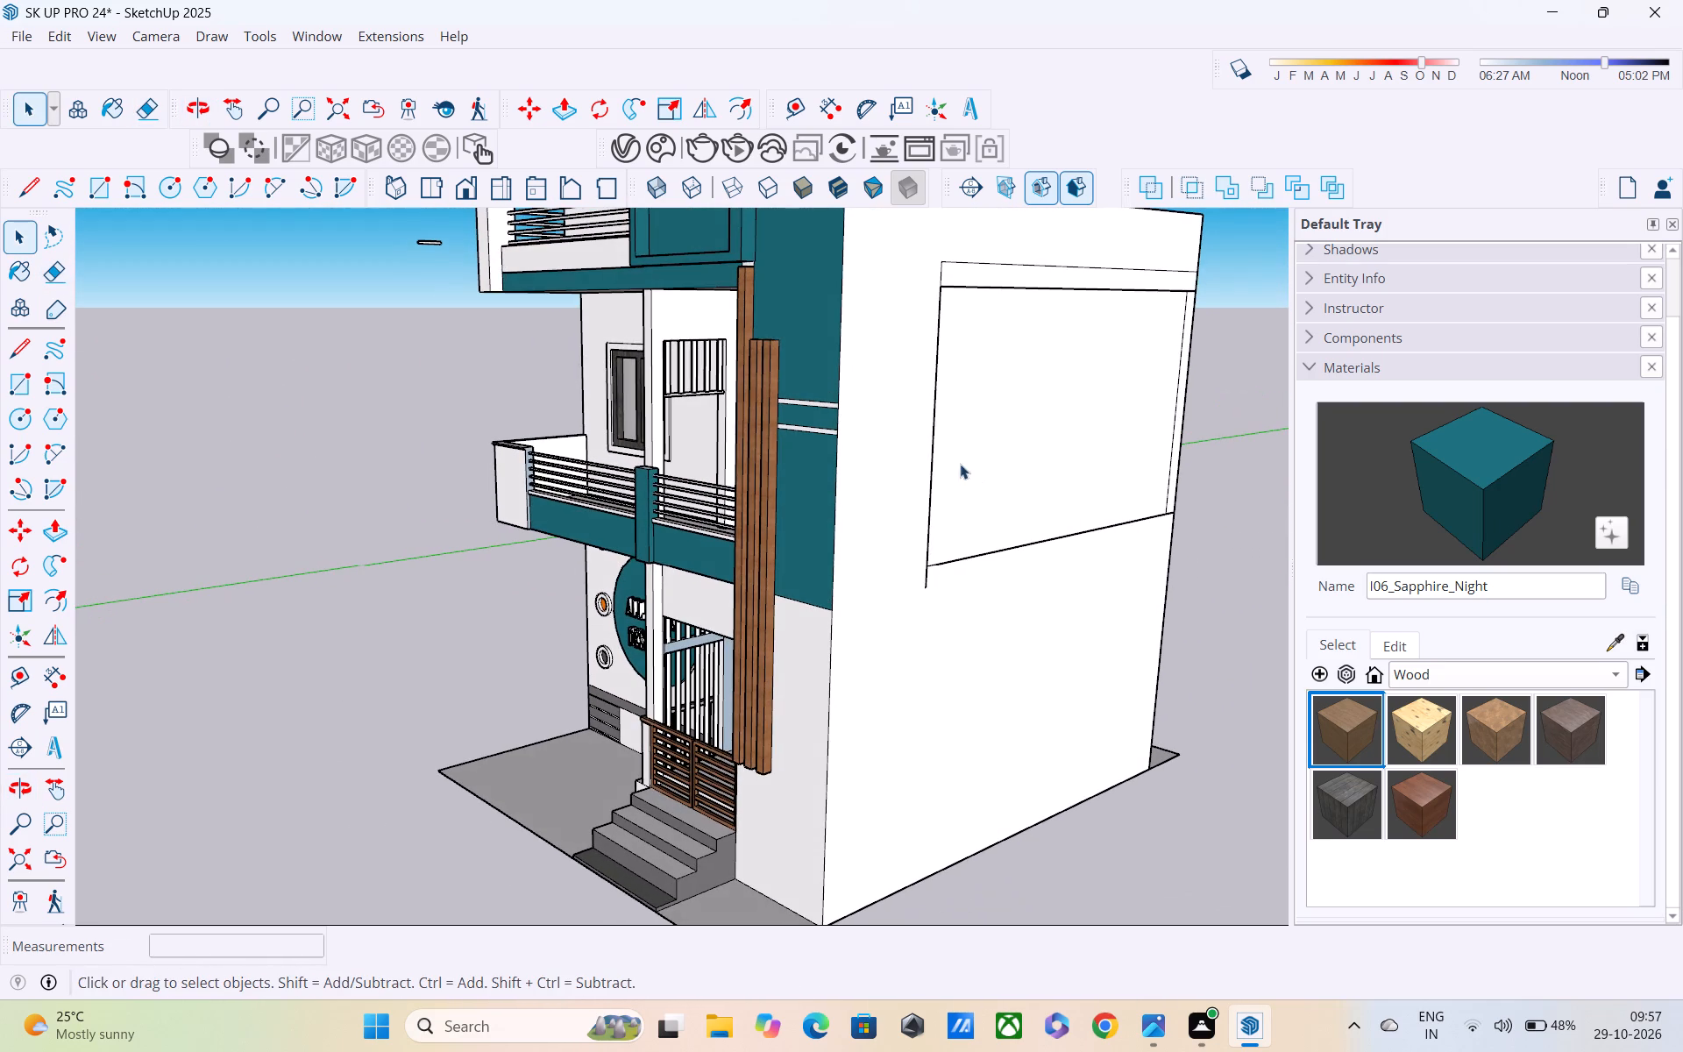
click(950, 435)
right_click(950, 435)
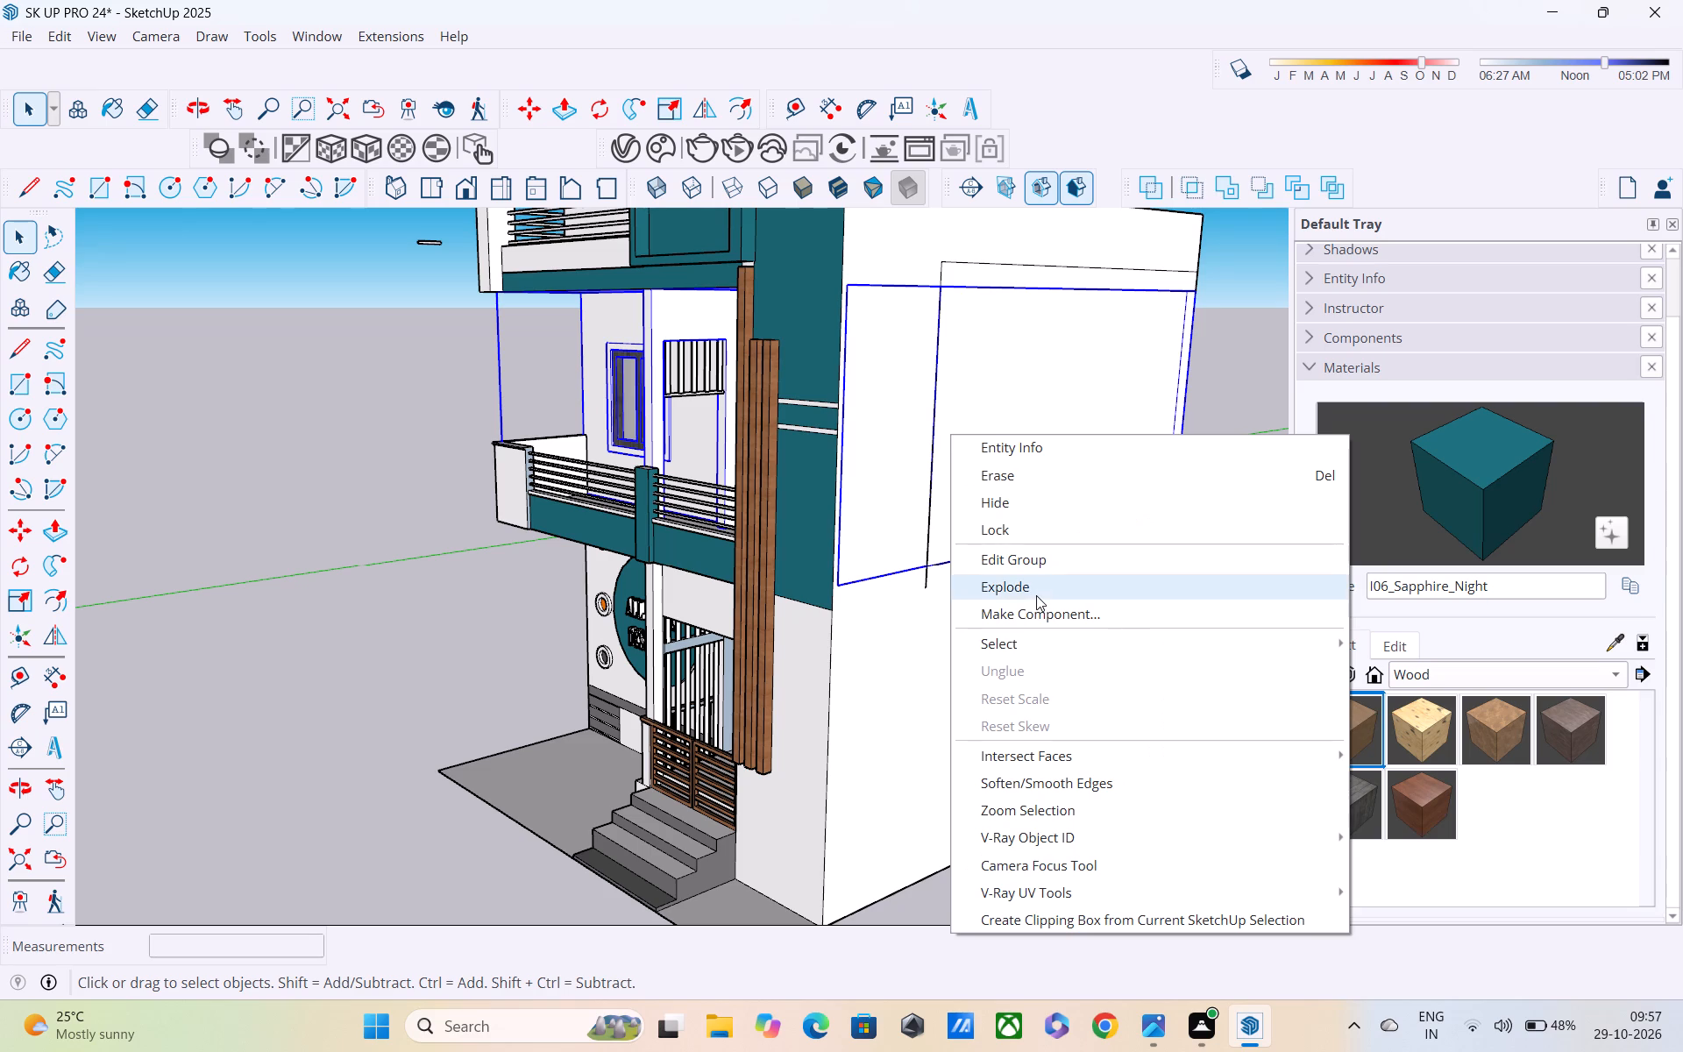
click(1035, 586)
middle_drag(962, 539, 1049, 486)
key(space)
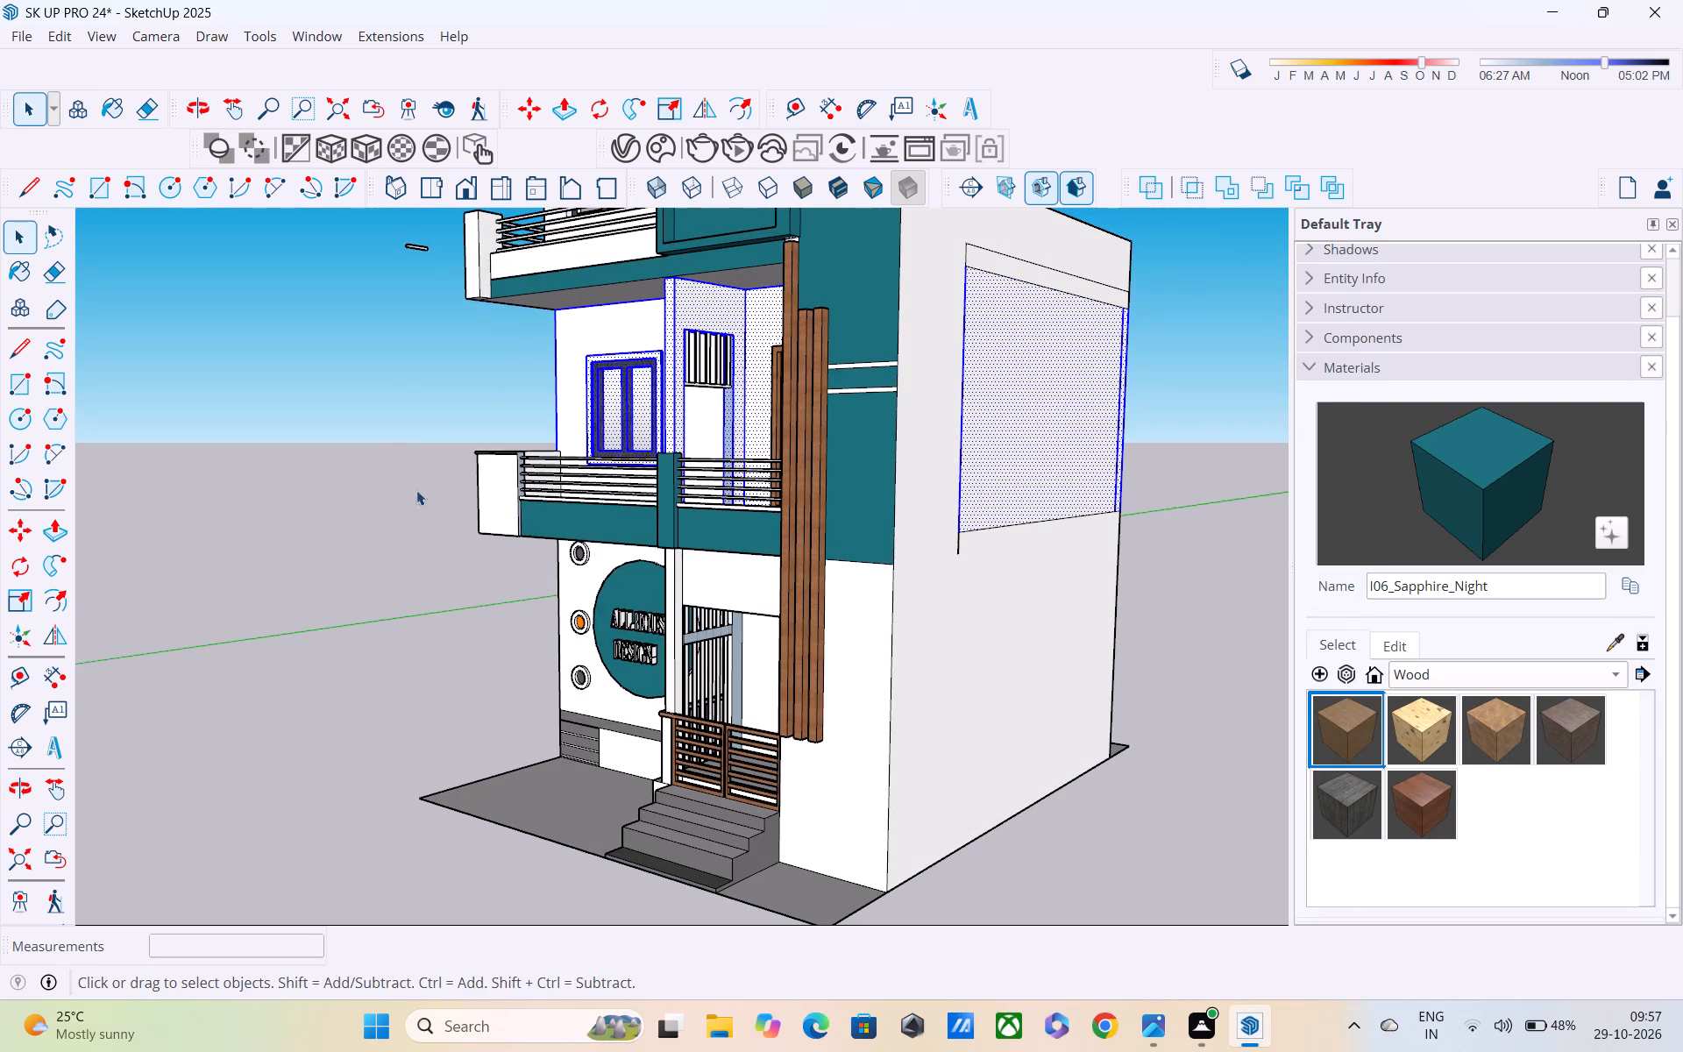
click(401, 441)
Reverse the blue back-facing wall face beside the grille behind the first-floor balcony railing.
middle_drag(671, 504, 1168, 479)
scroll(779, 360, up, 10)
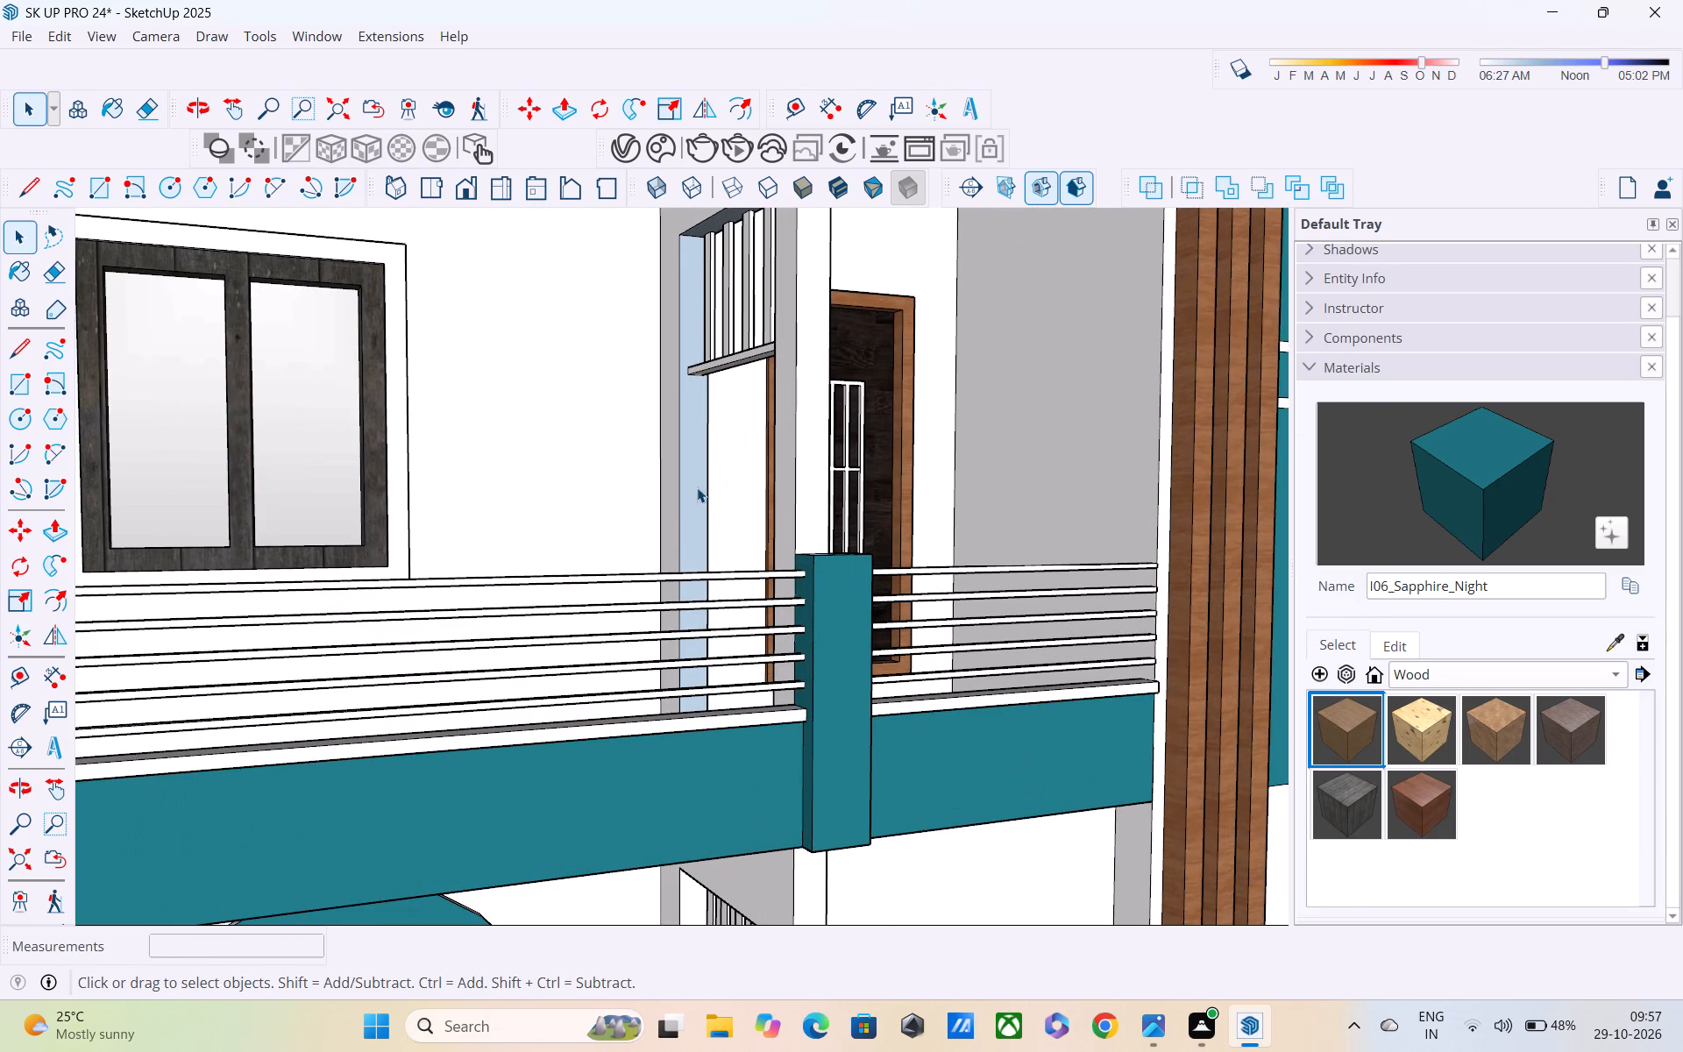
click(697, 487)
right_click(696, 487)
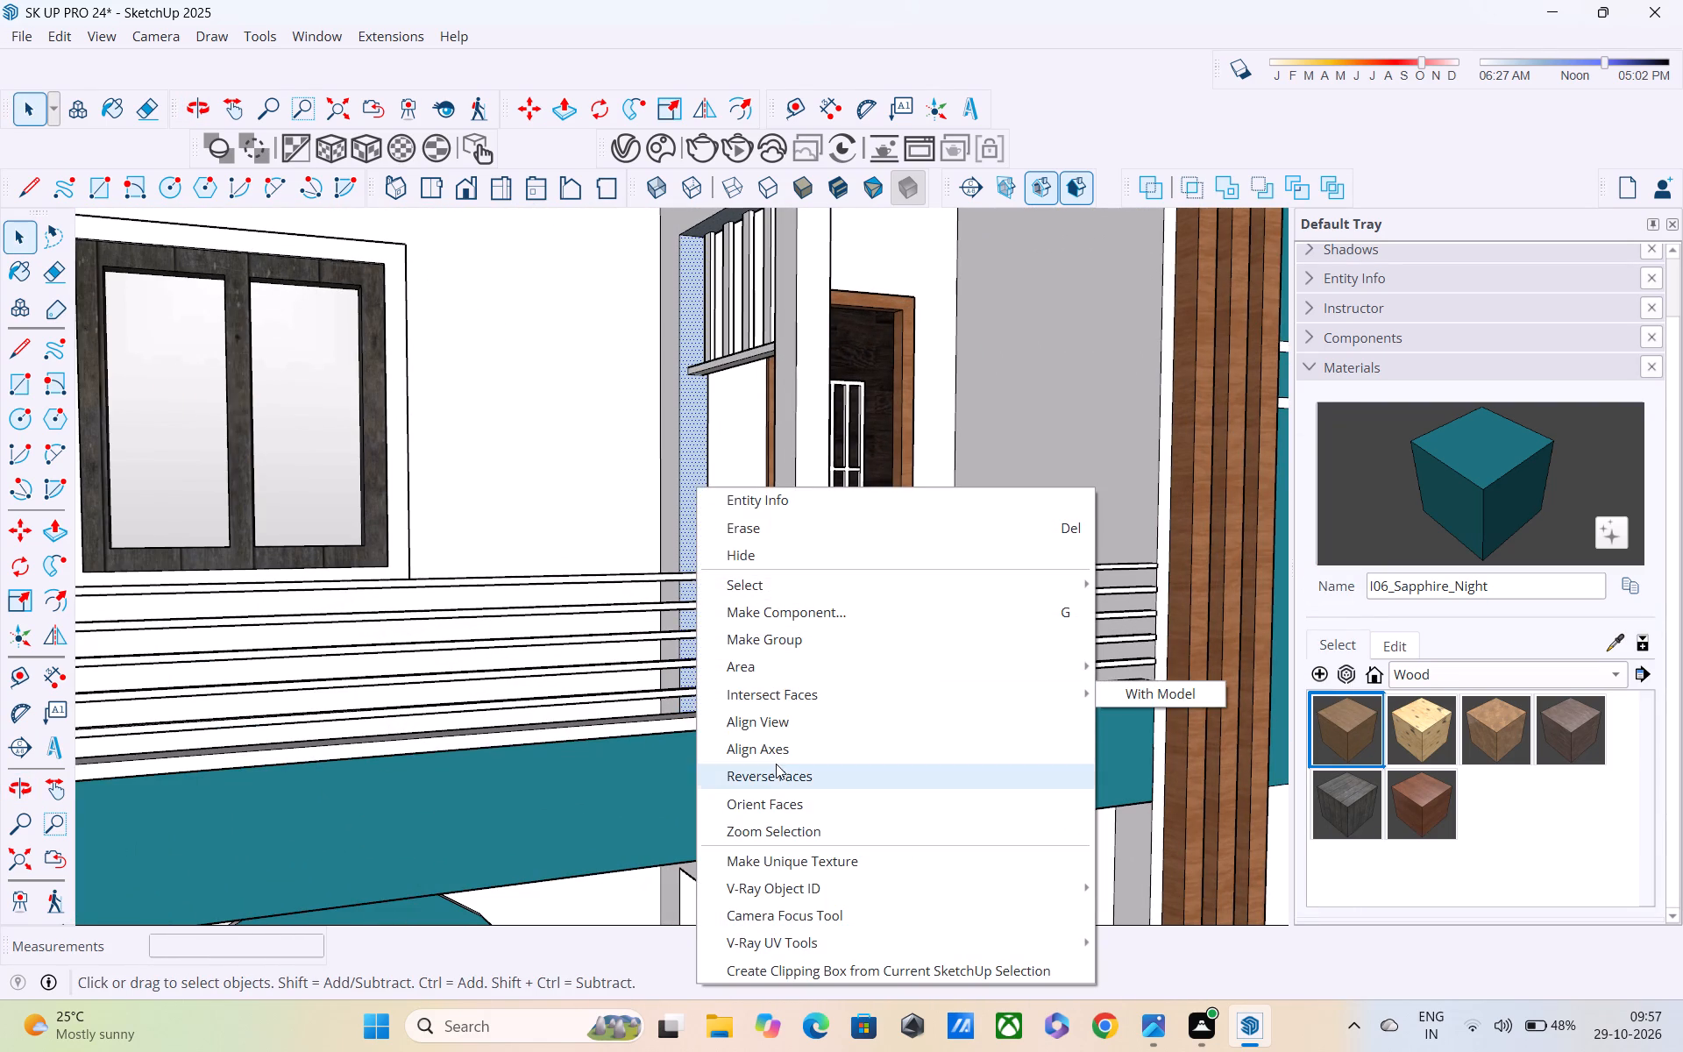
click(774, 778)
Erase the first-floor horizontal seams, the vertical seam nearer the front and its short leftover stubs on the plain side wall.
middle_drag(763, 733, 607, 735)
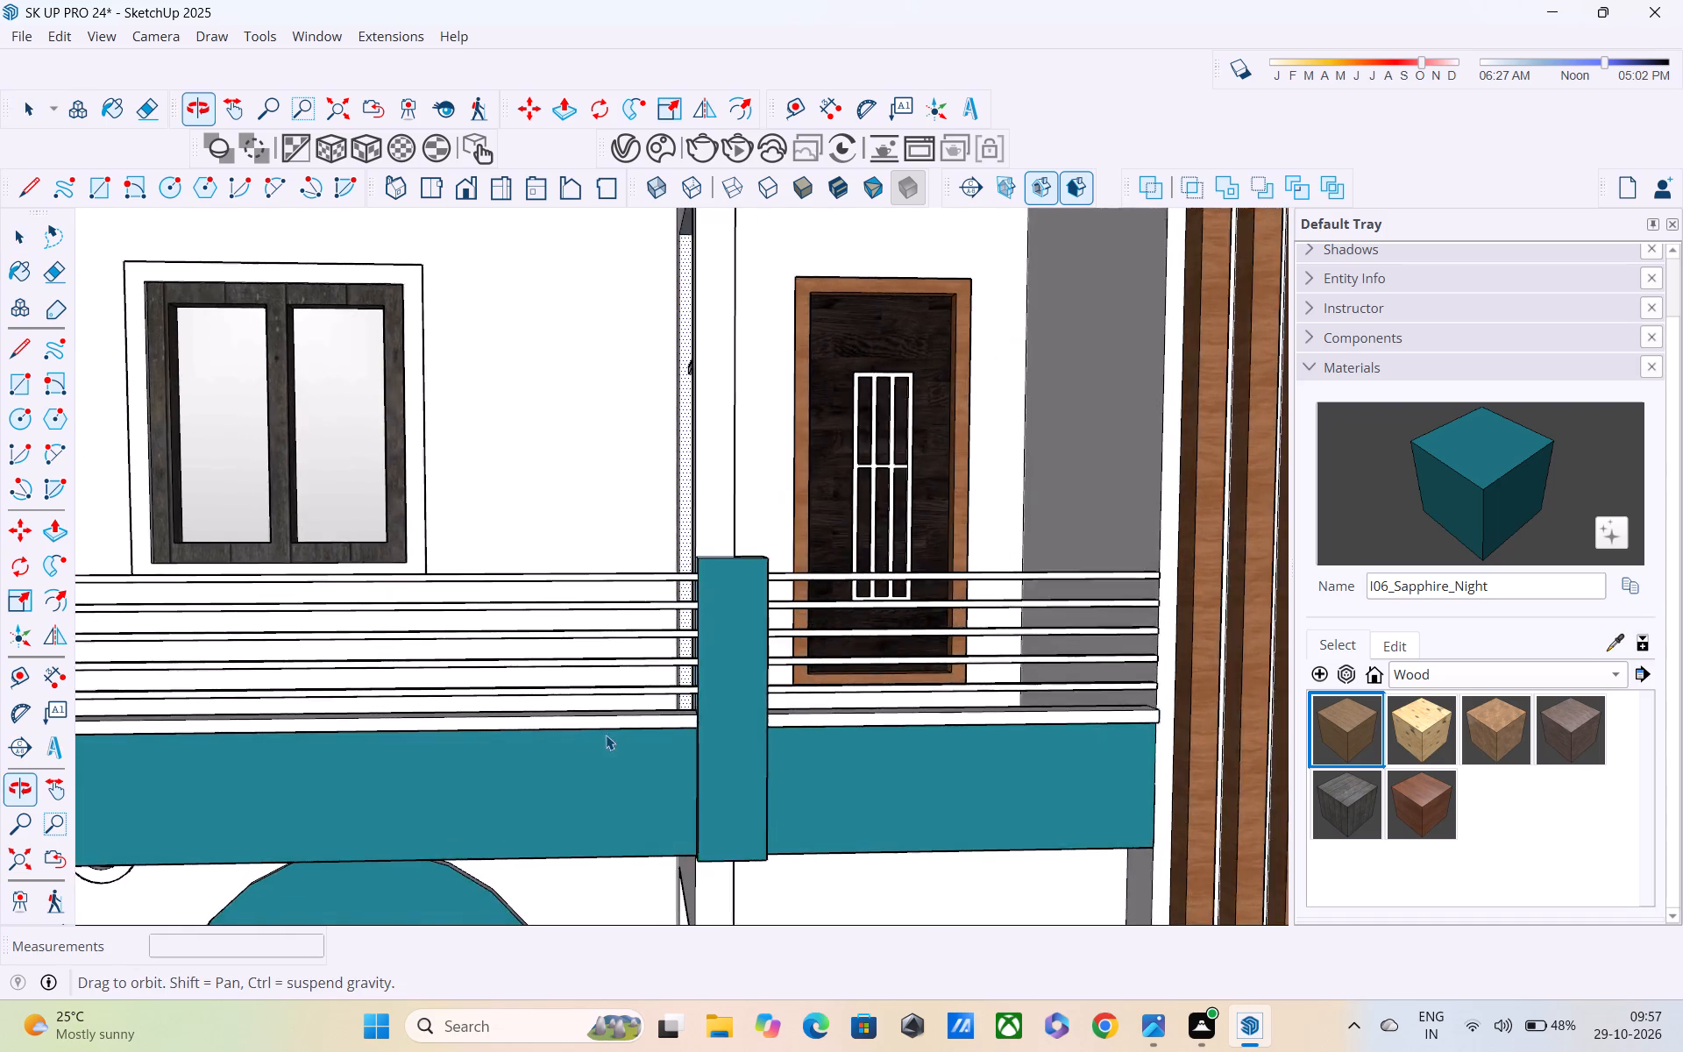
scroll(606, 735, down, 11)
middle_drag(970, 613, 436, 607)
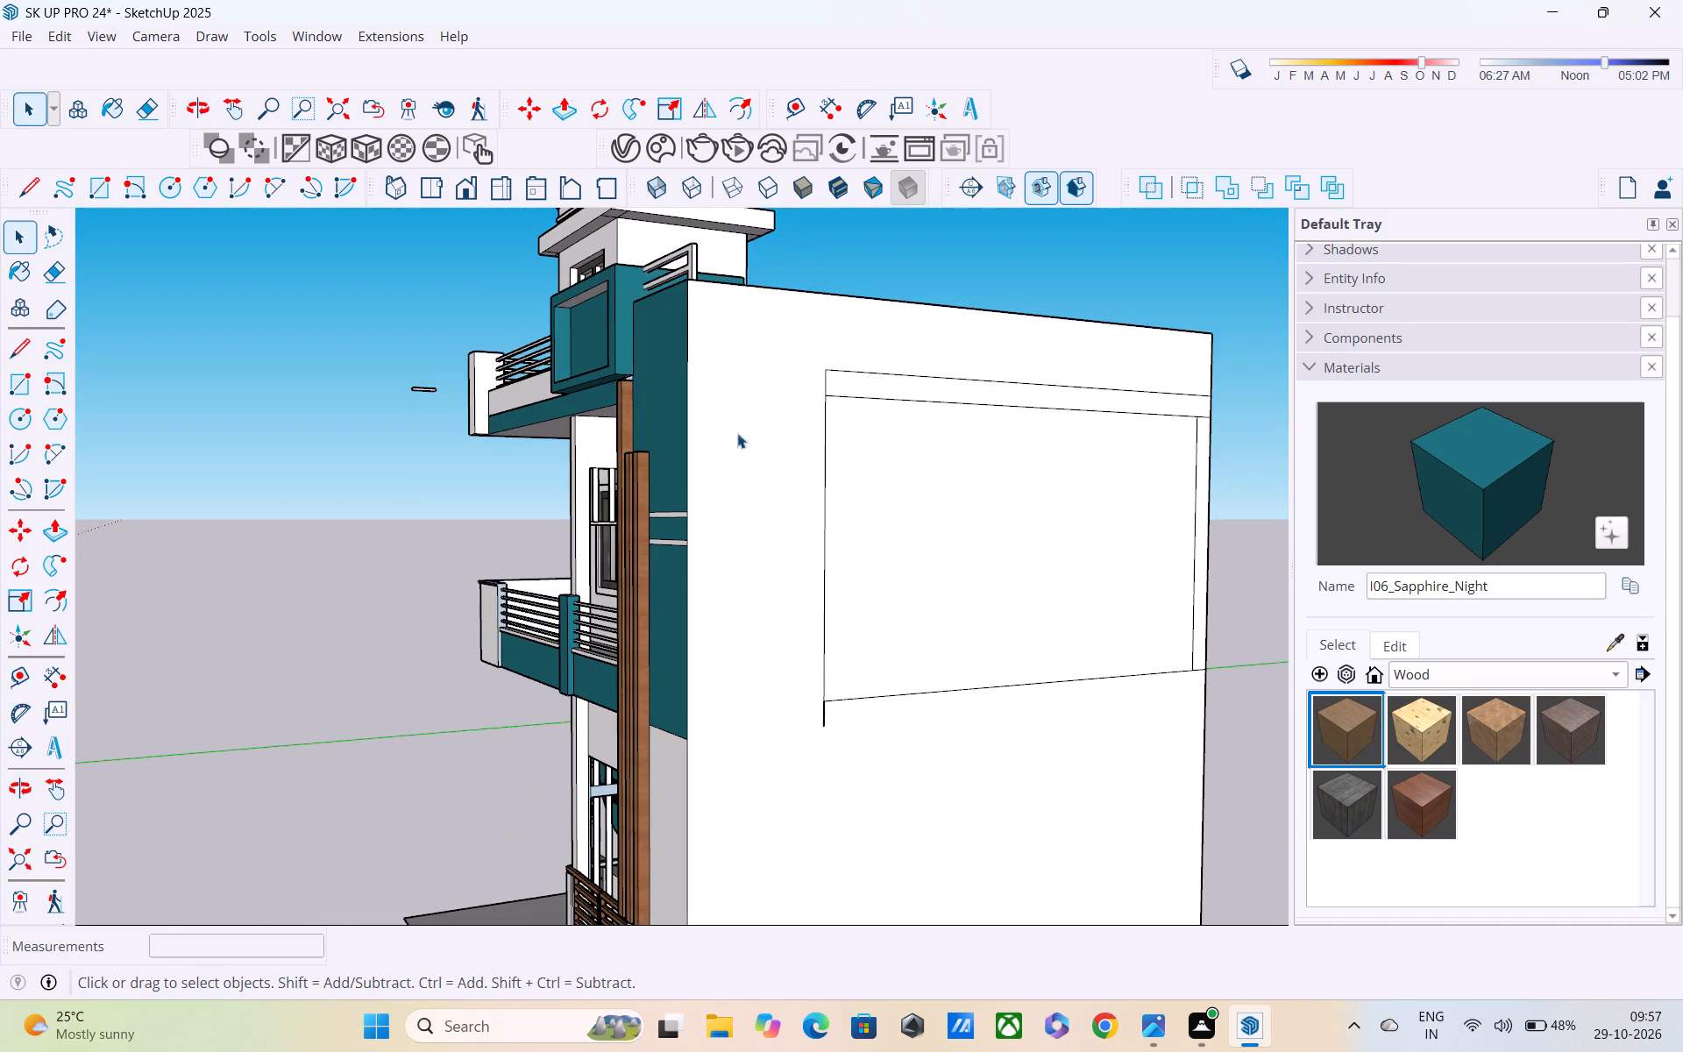
key(e)
drag(856, 362, 870, 568)
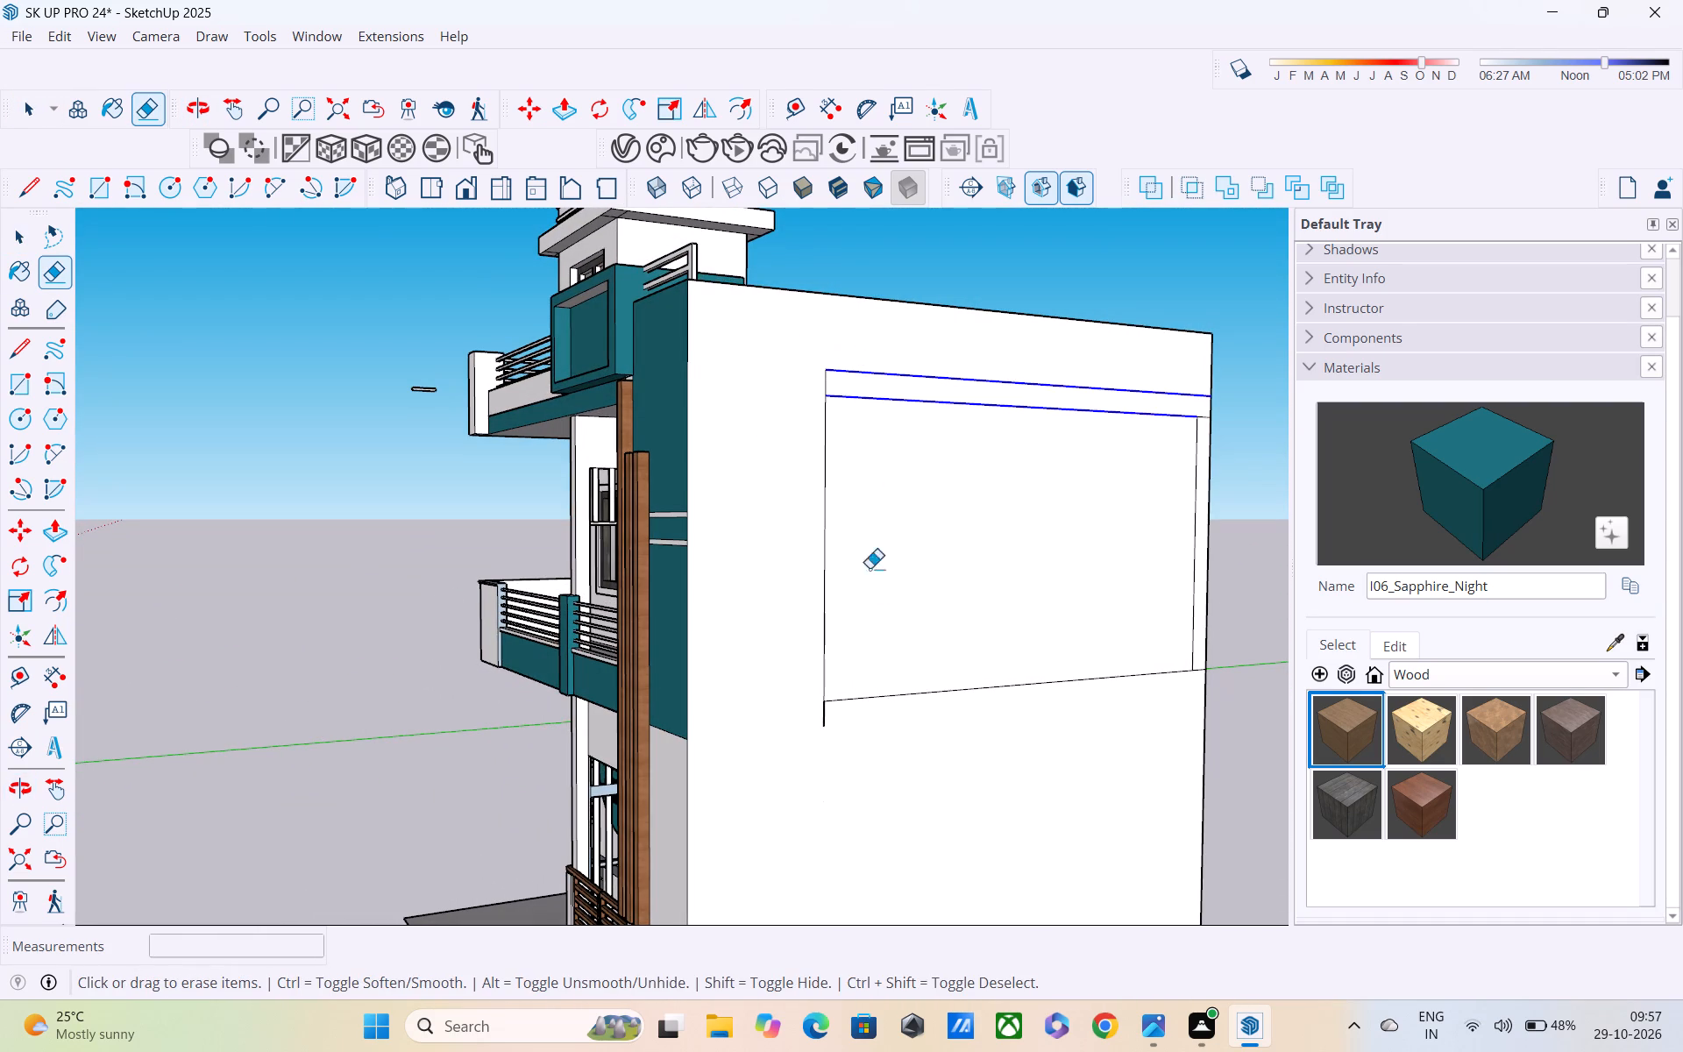
drag(870, 568, 870, 709)
drag(806, 601, 920, 637)
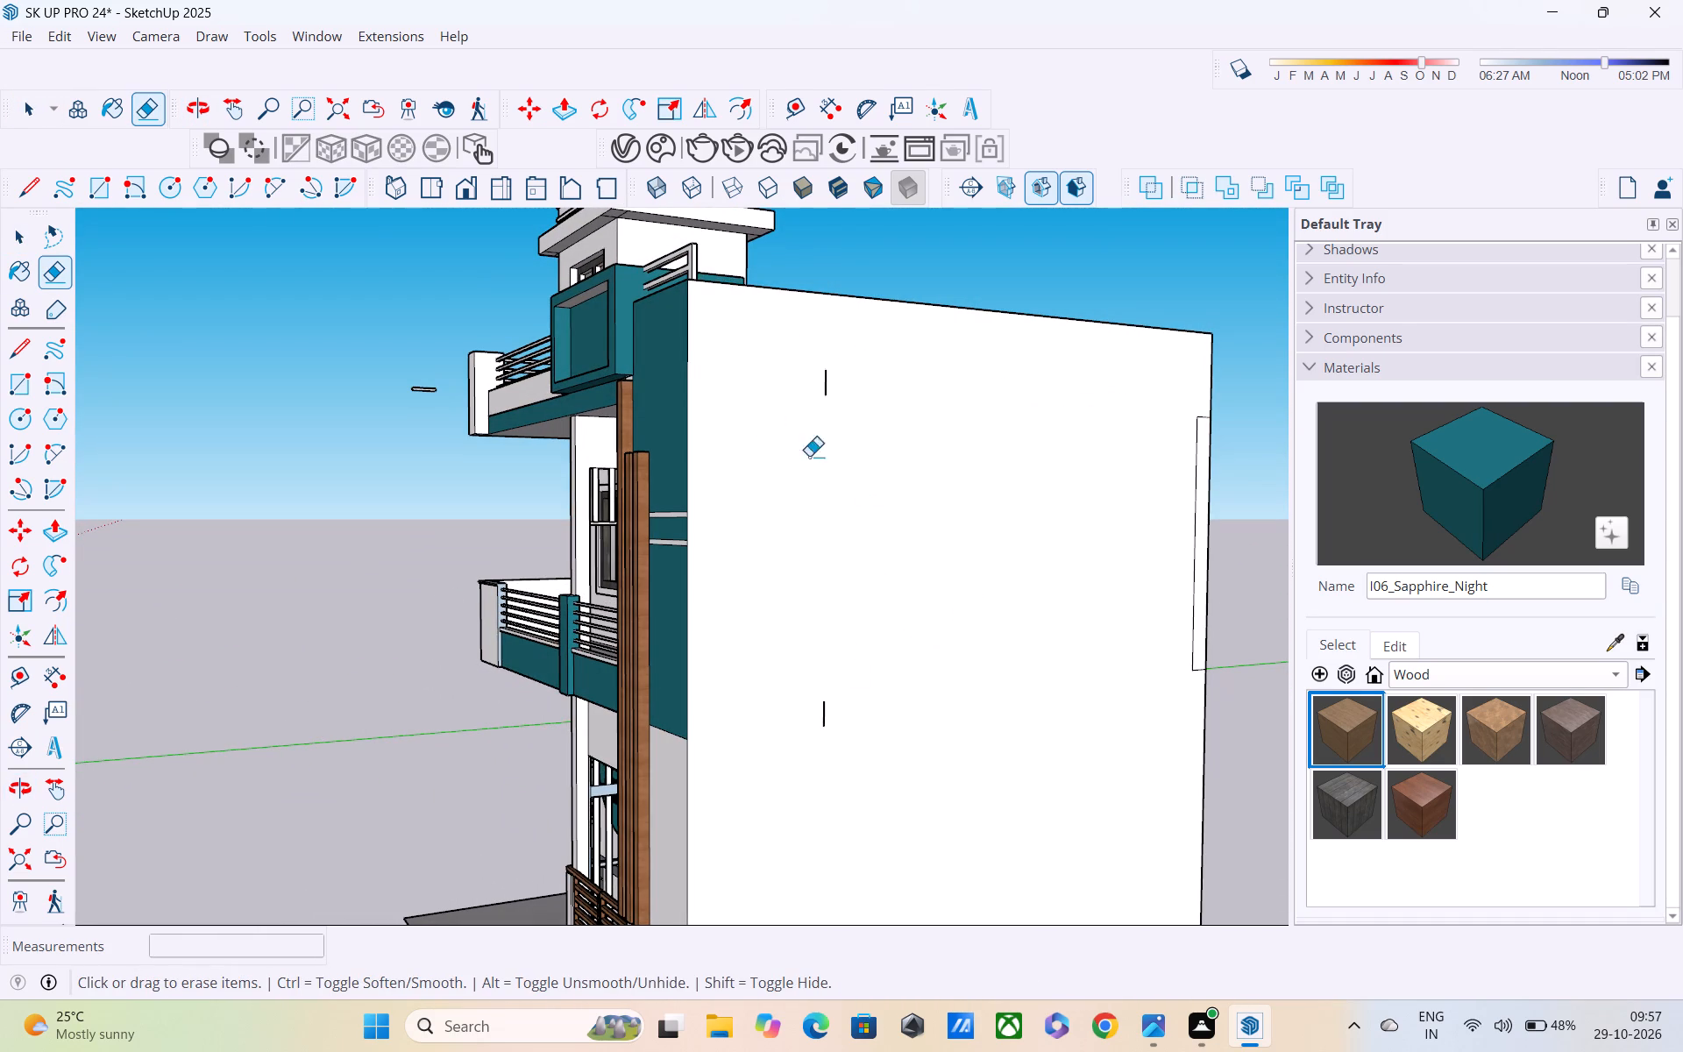
drag(827, 378, 858, 394)
drag(820, 708, 867, 732)
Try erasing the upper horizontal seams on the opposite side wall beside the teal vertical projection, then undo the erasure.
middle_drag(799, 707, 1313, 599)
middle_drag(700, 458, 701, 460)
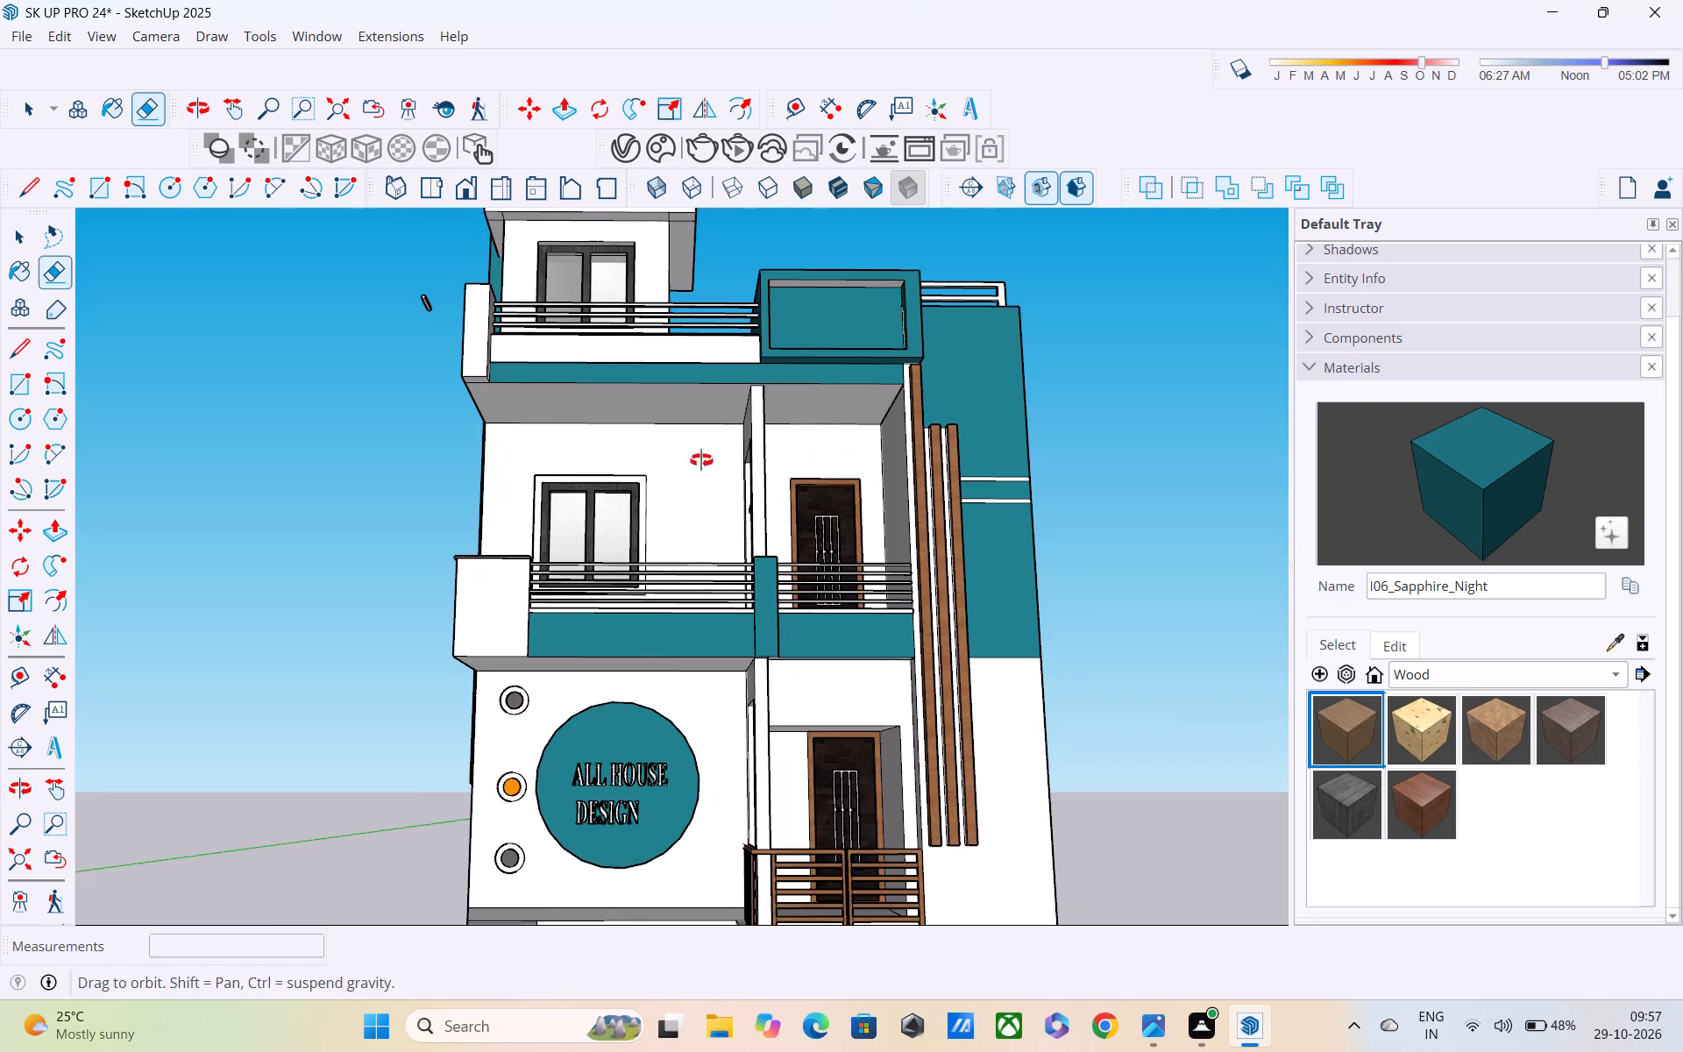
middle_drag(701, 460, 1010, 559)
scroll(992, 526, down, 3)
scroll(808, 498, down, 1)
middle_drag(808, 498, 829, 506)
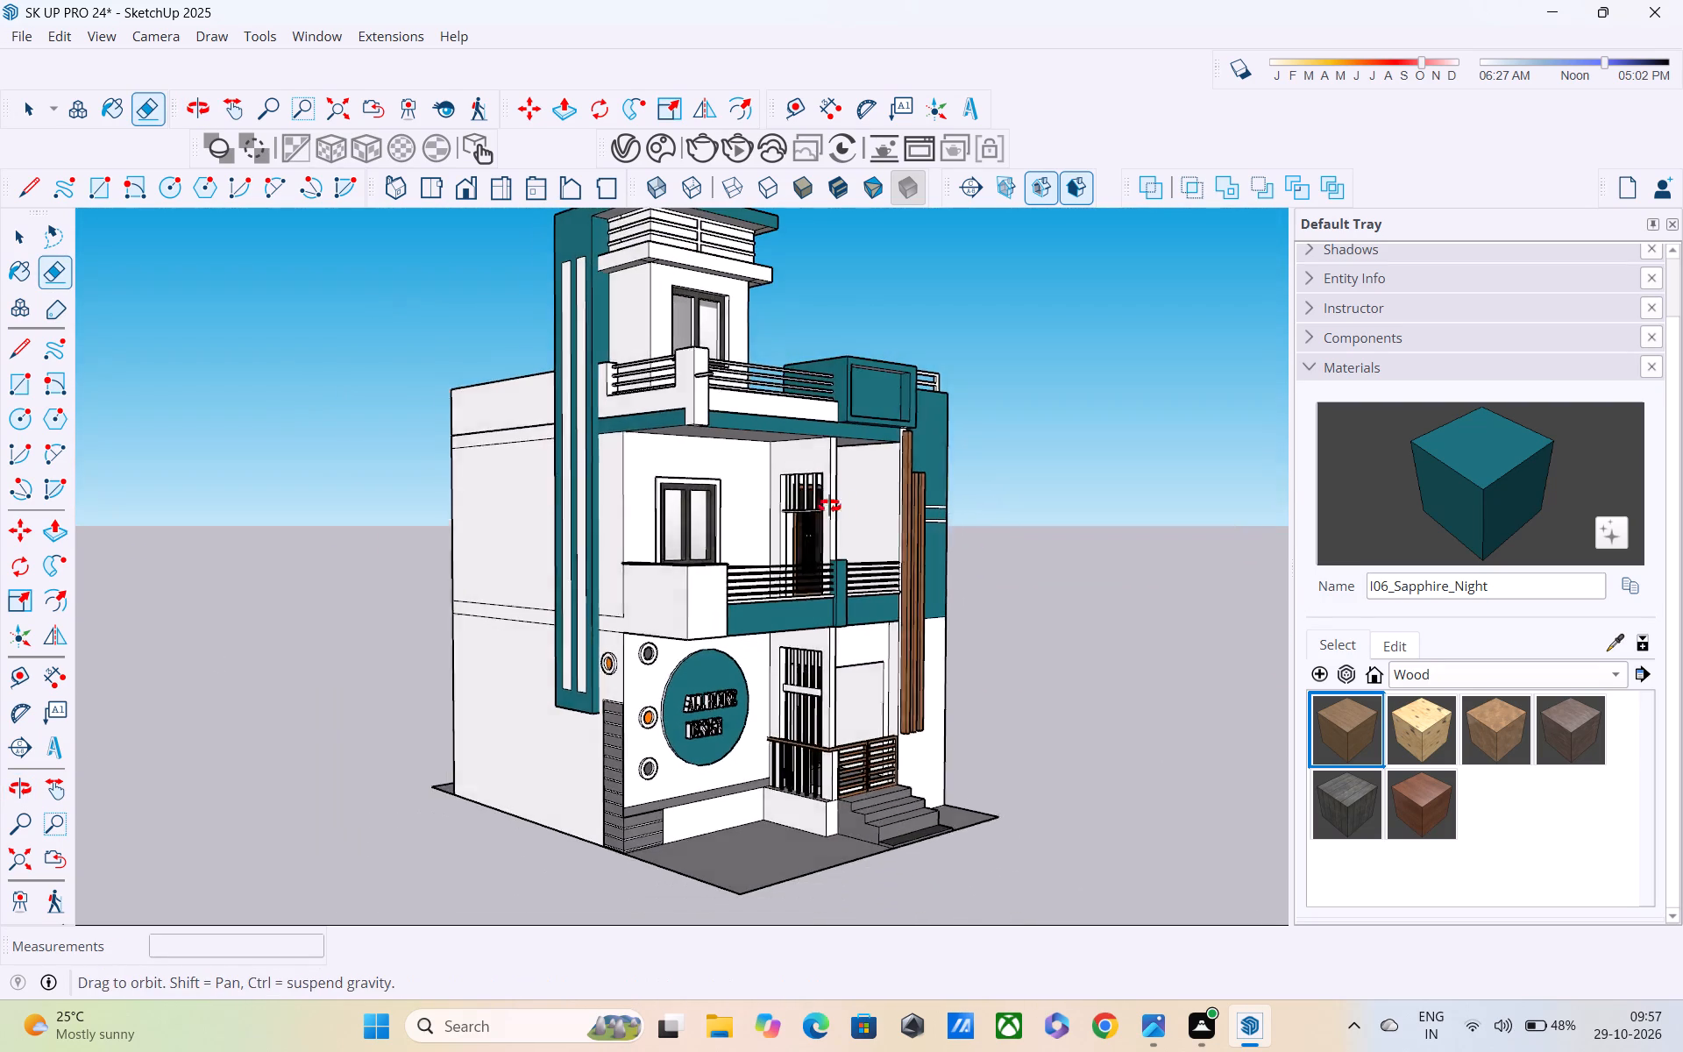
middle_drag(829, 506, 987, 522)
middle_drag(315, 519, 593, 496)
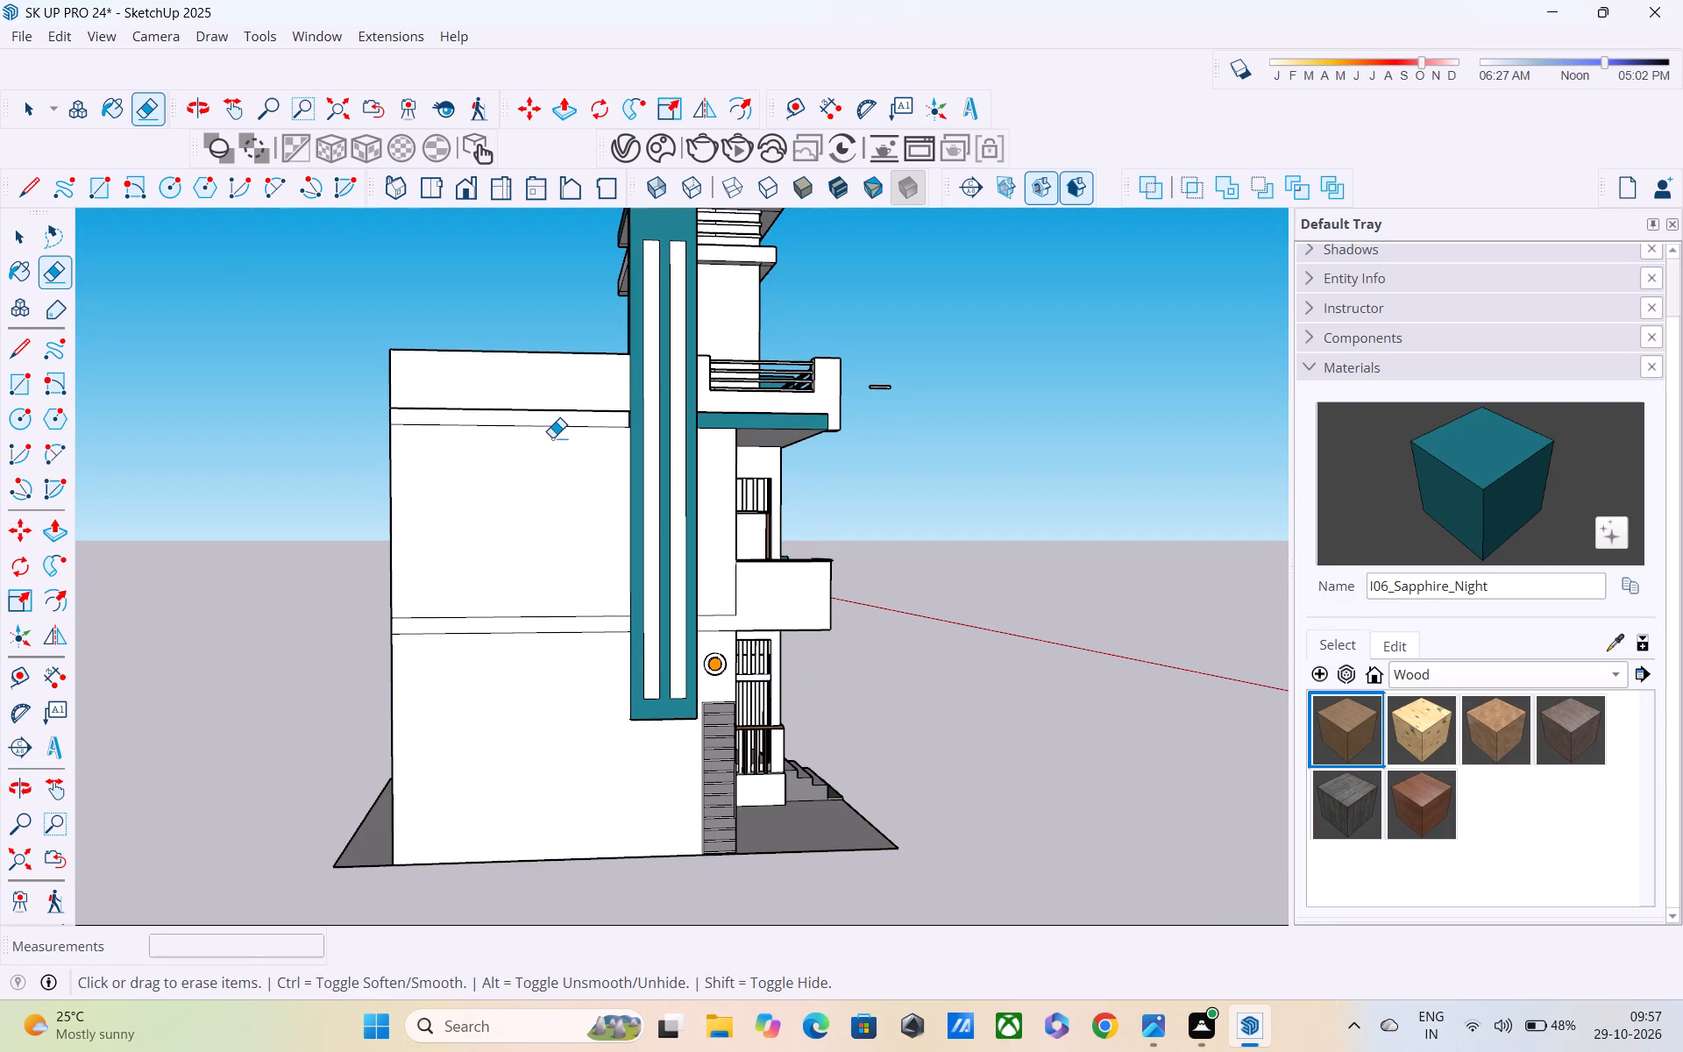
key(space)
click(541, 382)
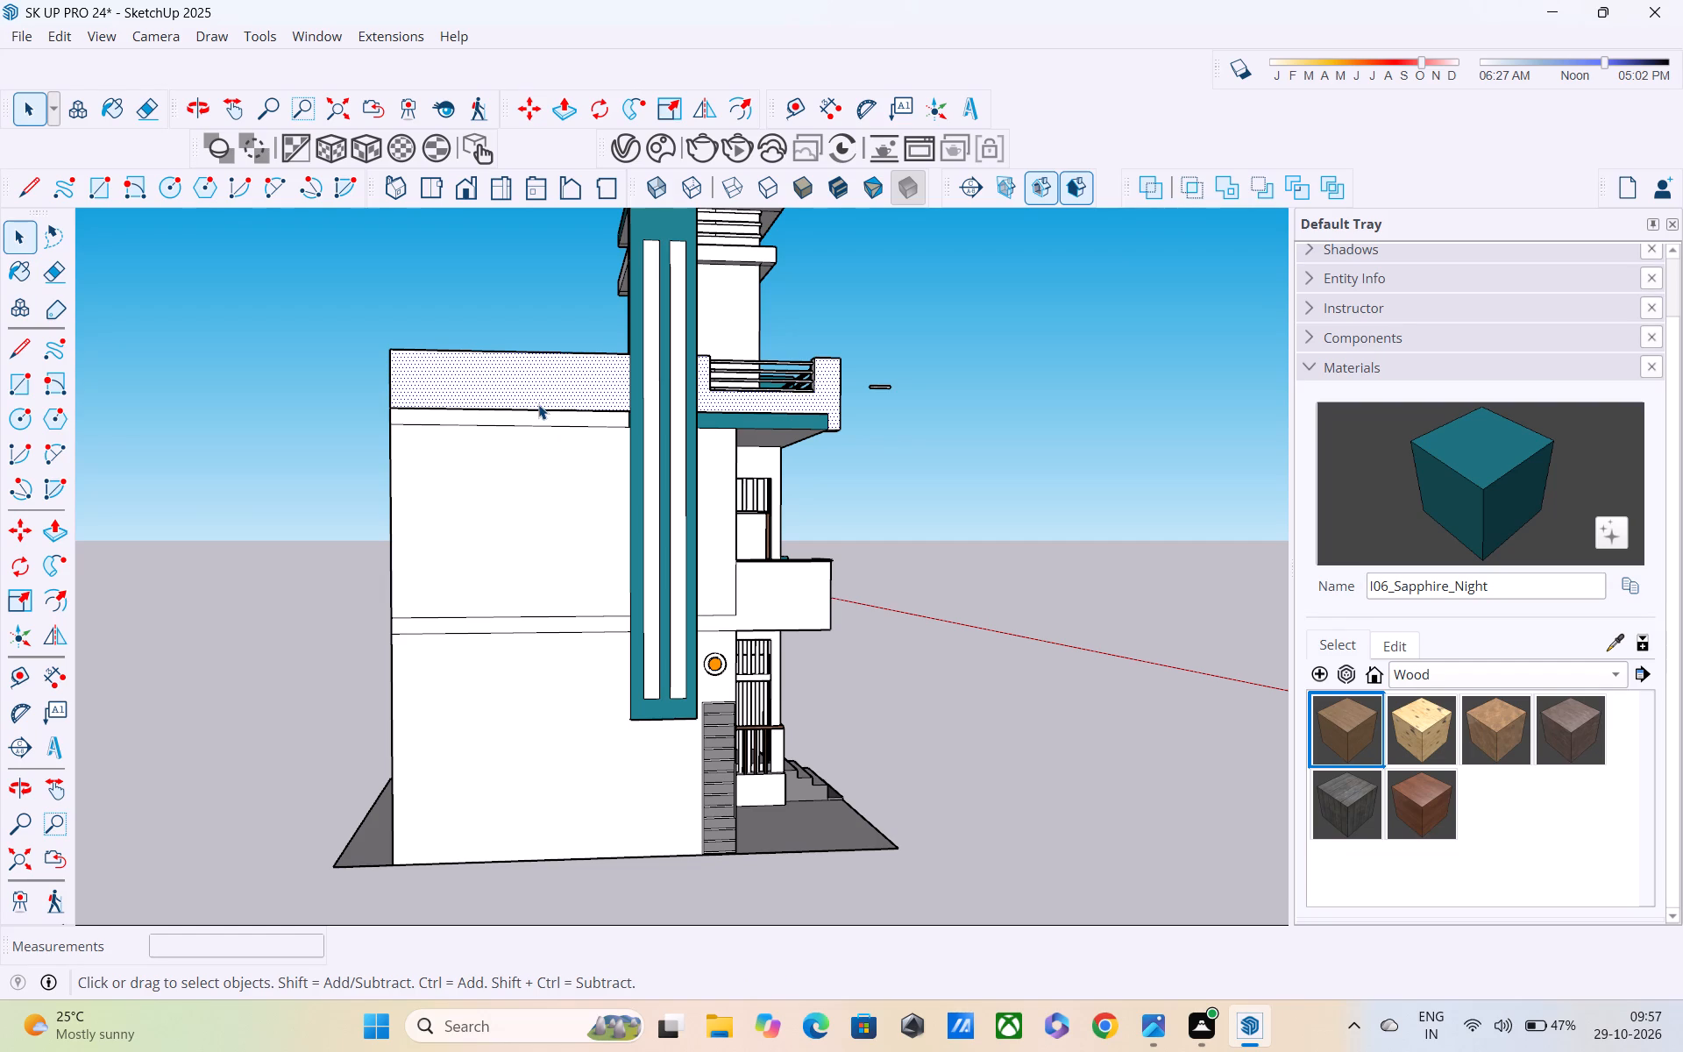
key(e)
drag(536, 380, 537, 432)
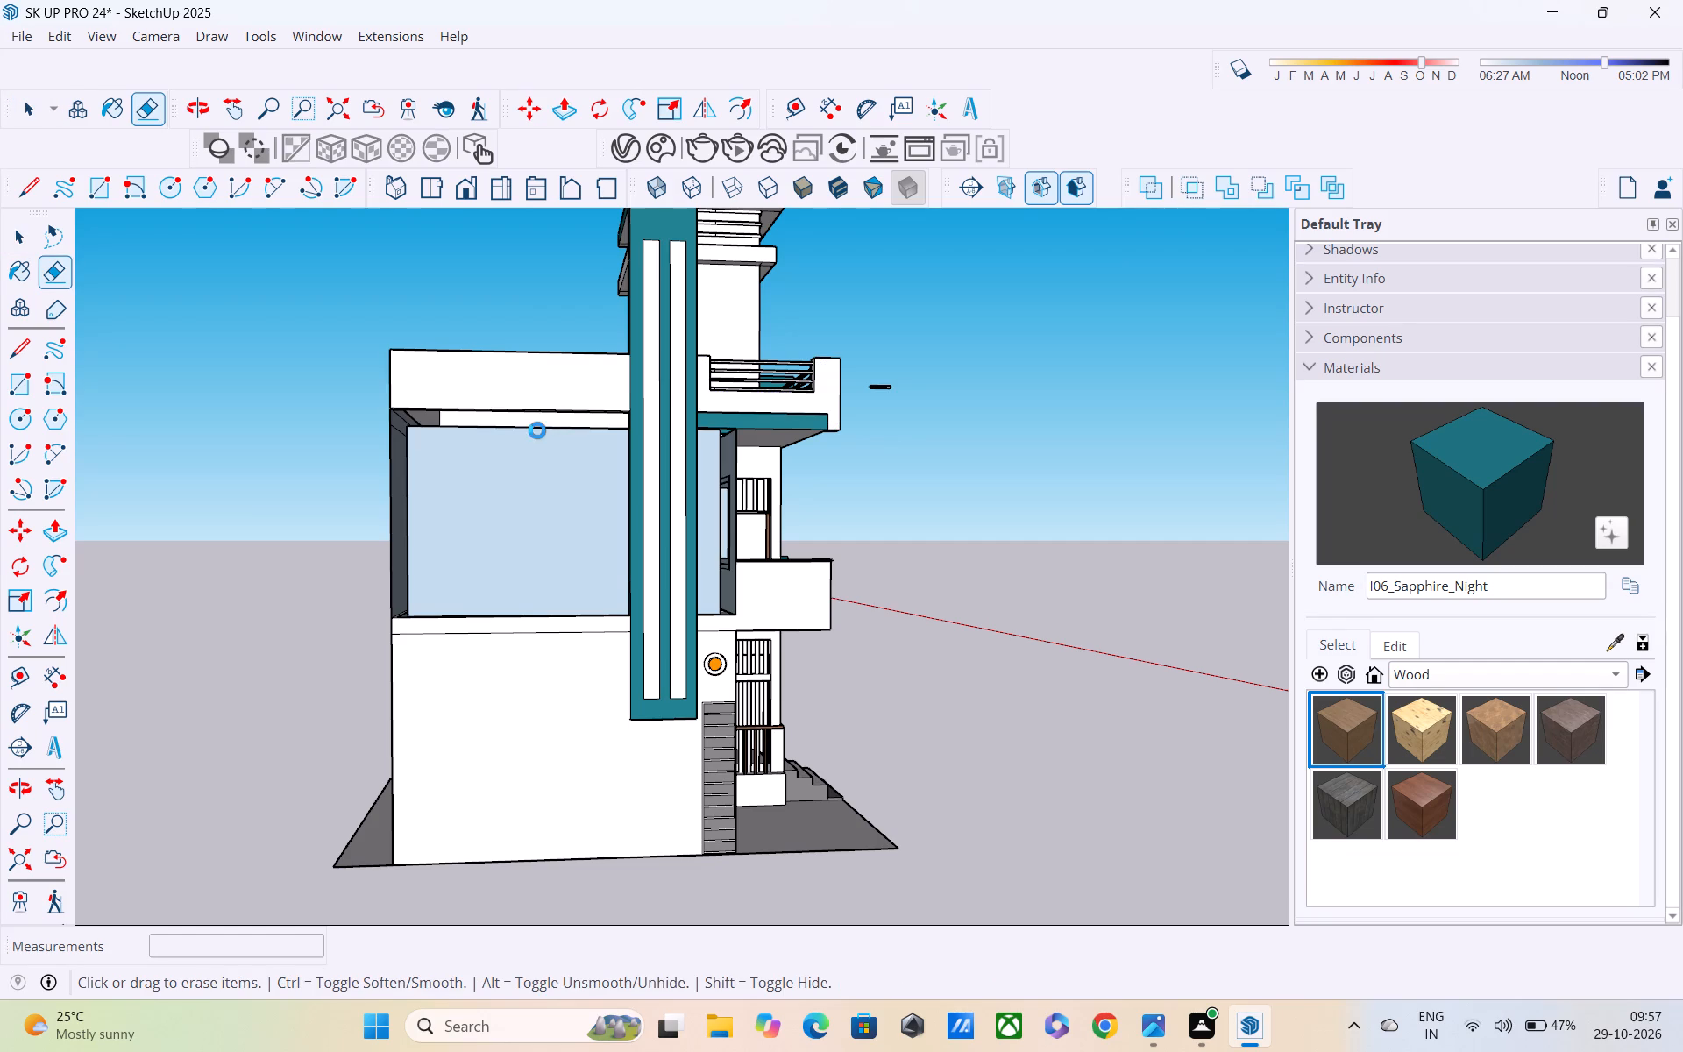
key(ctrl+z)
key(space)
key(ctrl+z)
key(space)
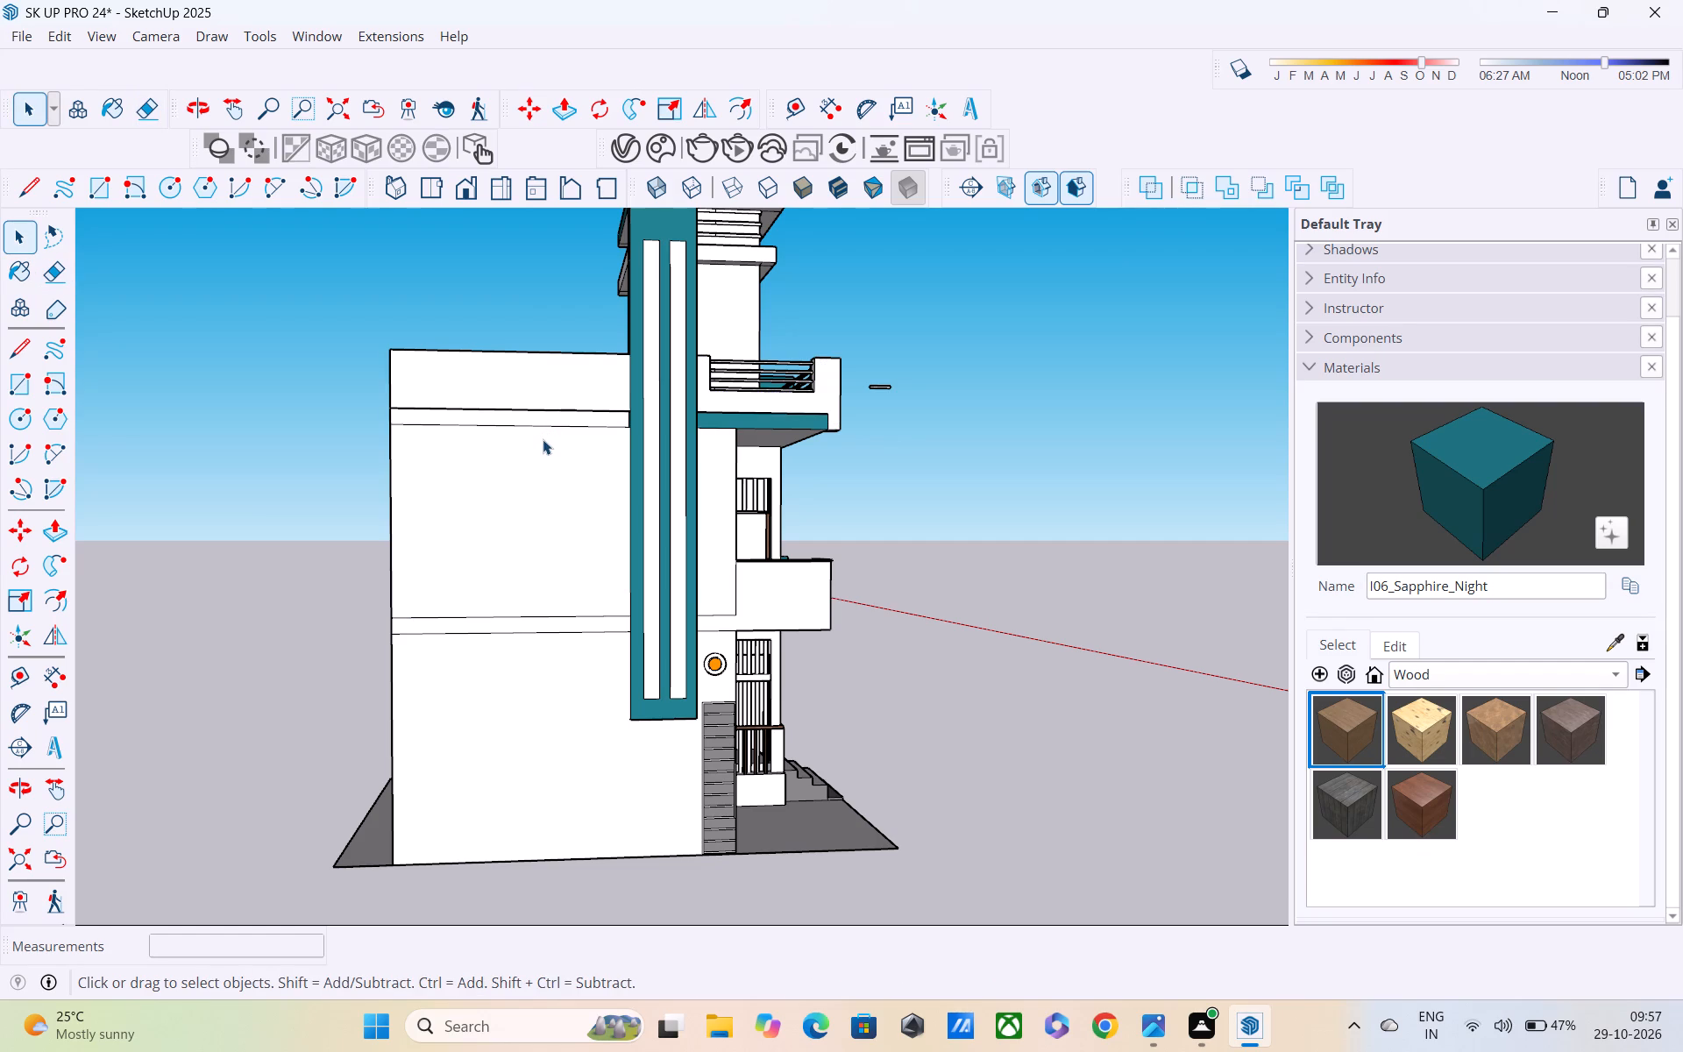
Erase the two horizontal seams between the ground and first floors on the side wall with the teal vertical projection.
middle_drag(537, 426, 572, 514)
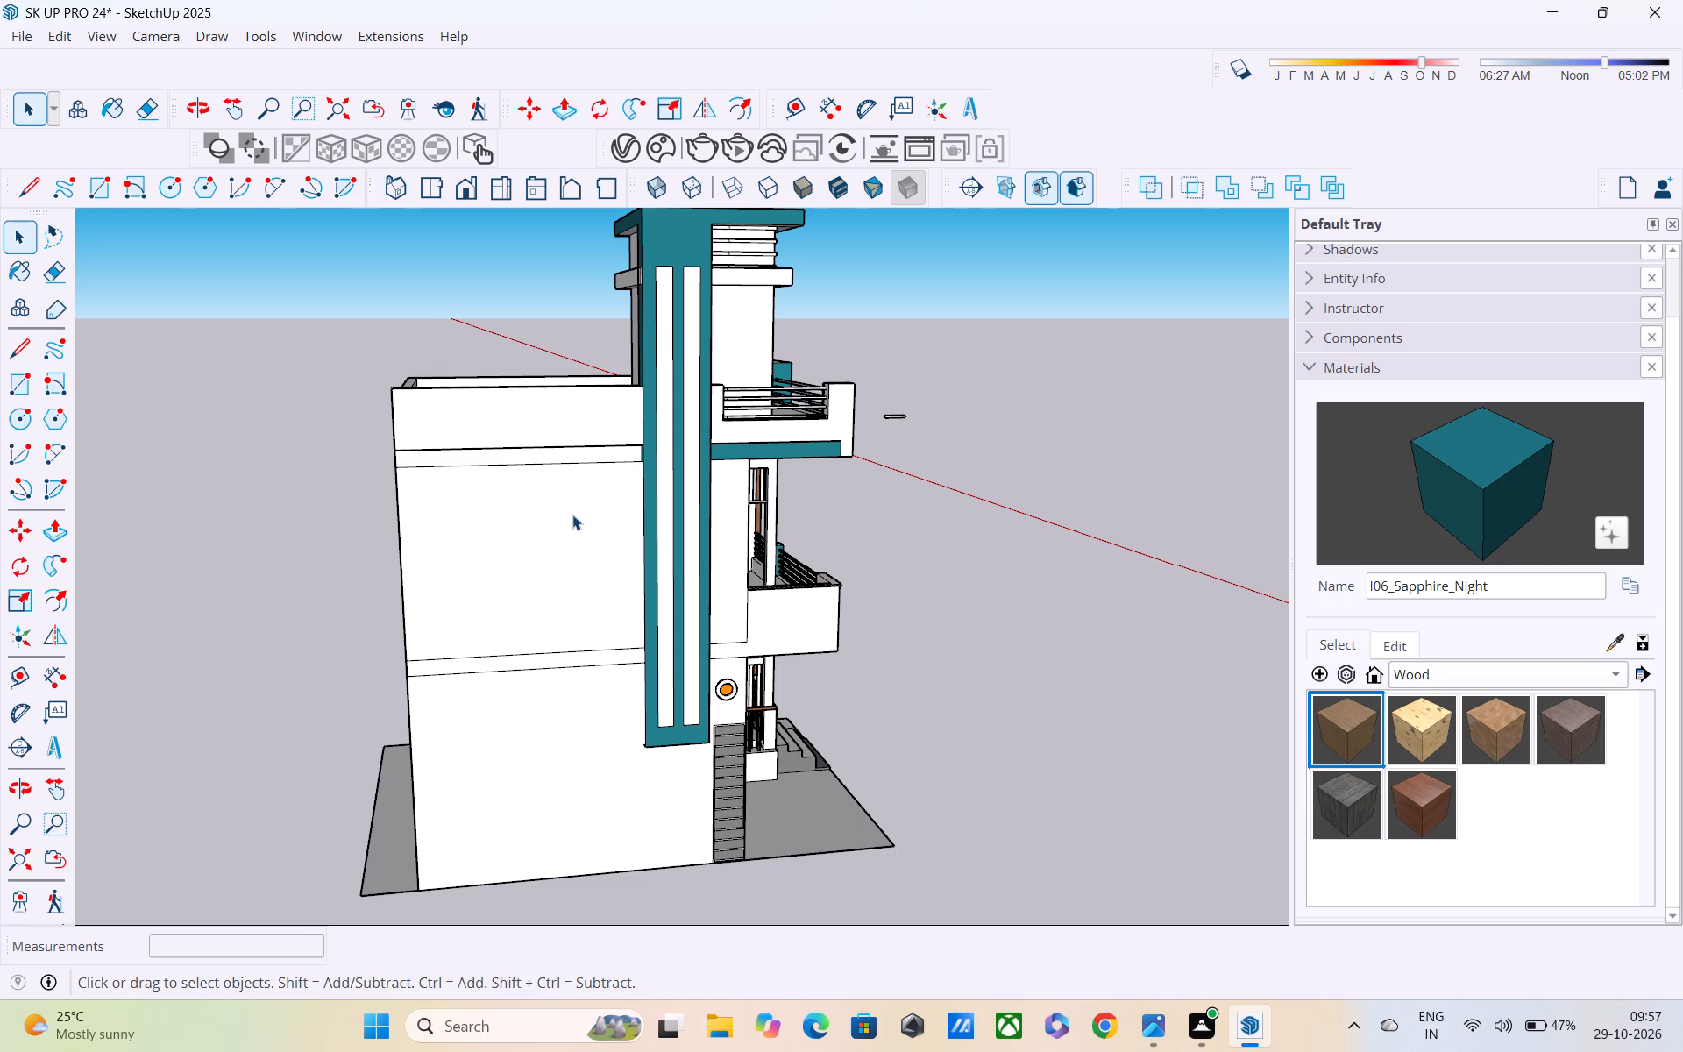
scroll(541, 454, up, 4)
scroll(478, 387, up, 3)
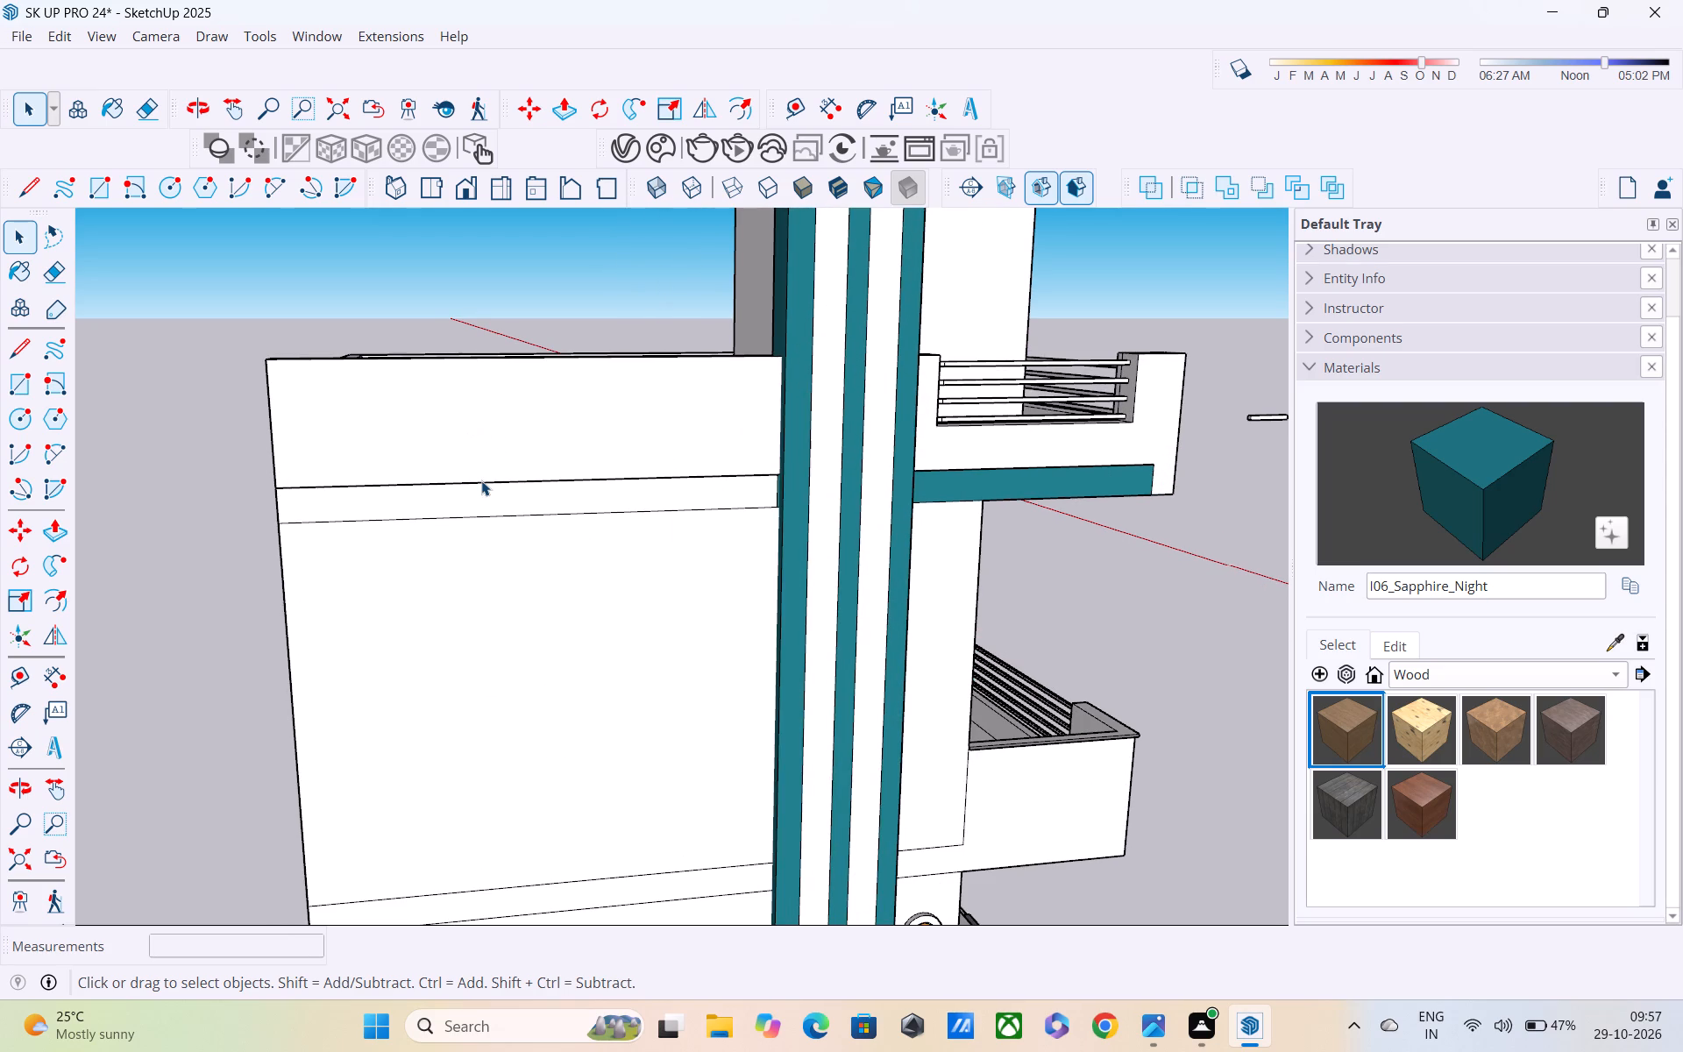
key(e)
shift+middle_drag(541, 537, 534, 202)
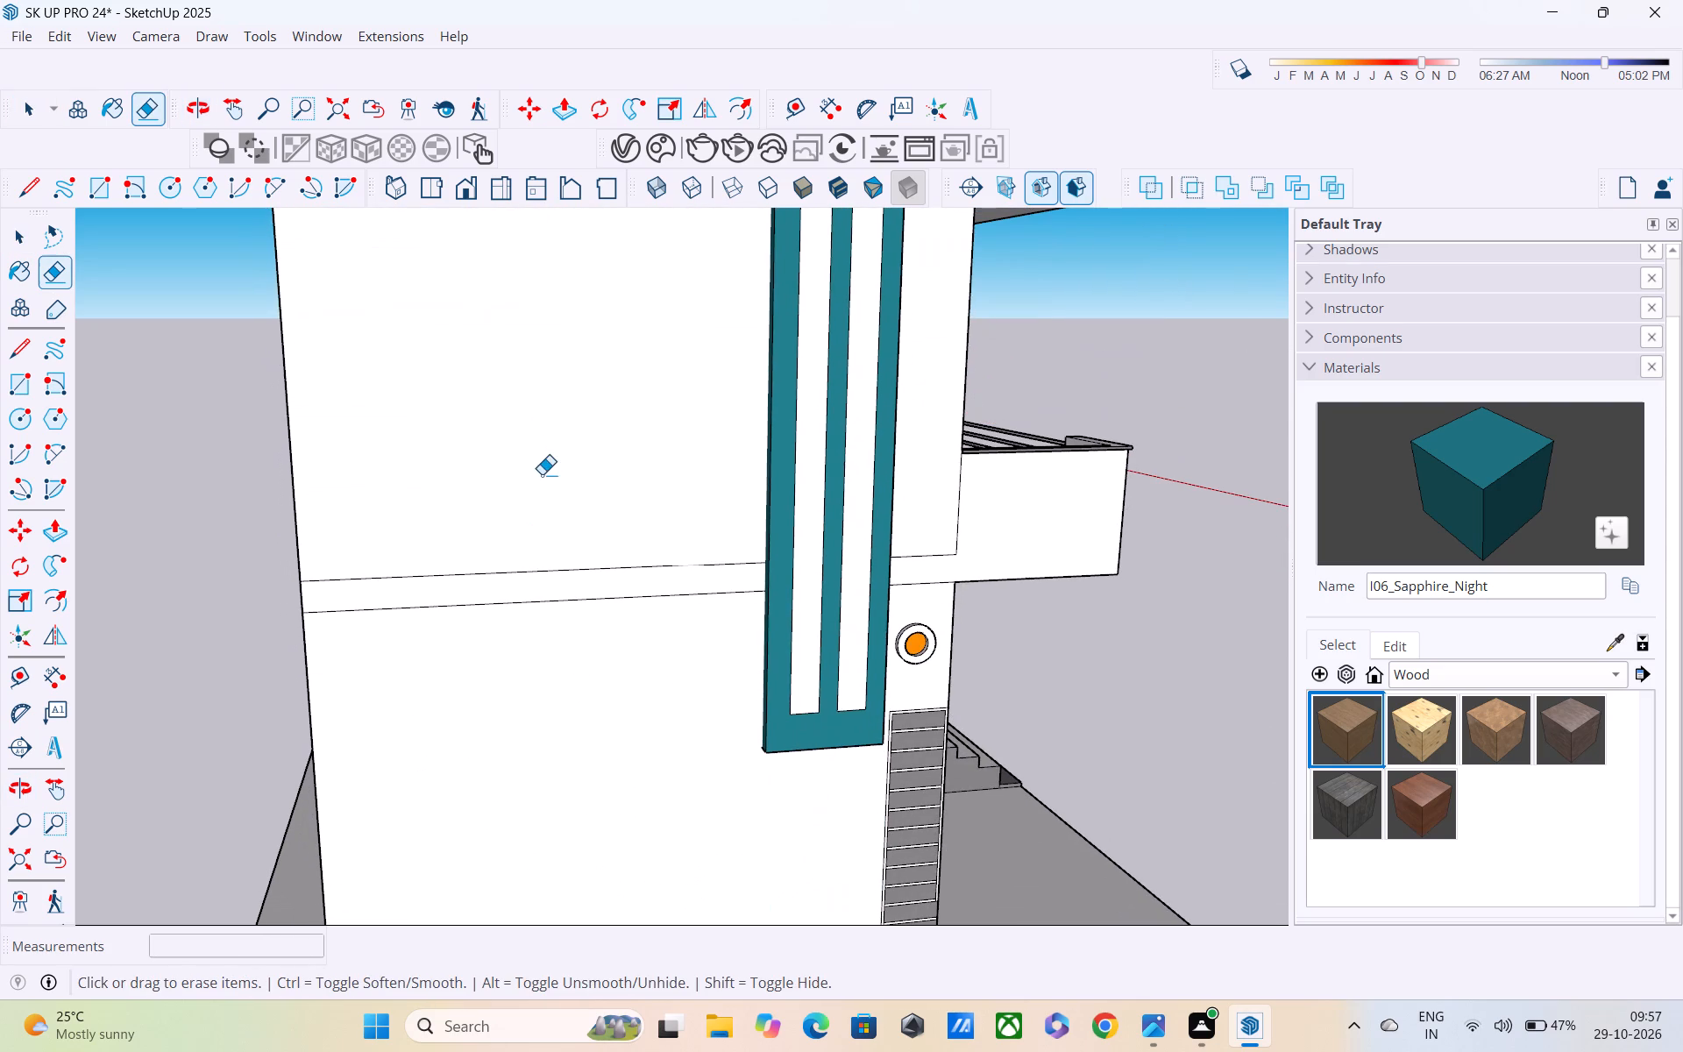
drag(548, 480, 557, 597)
drag(560, 578, 568, 608)
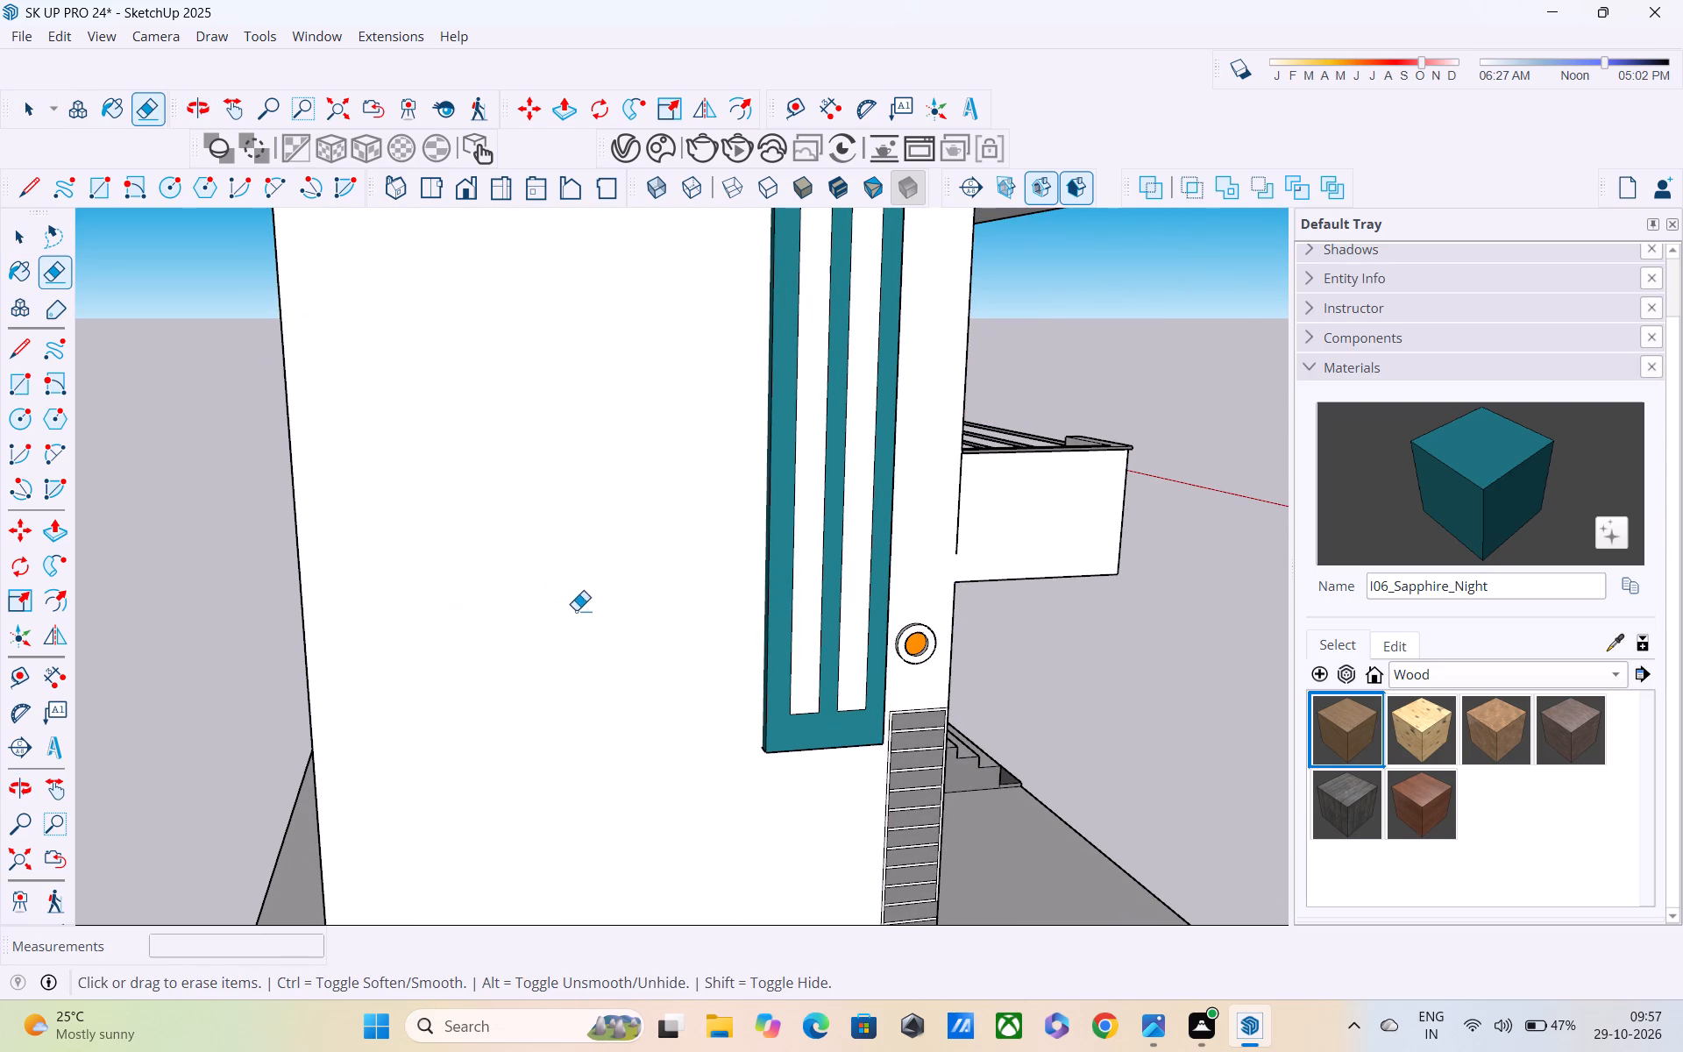
Erase the leftover vertical edge where the first-floor balcony's solid end panel meets the side wall.
middle_drag(632, 599, 38, 686)
scroll(182, 630, up, 3)
middle_drag(564, 580, 572, 568)
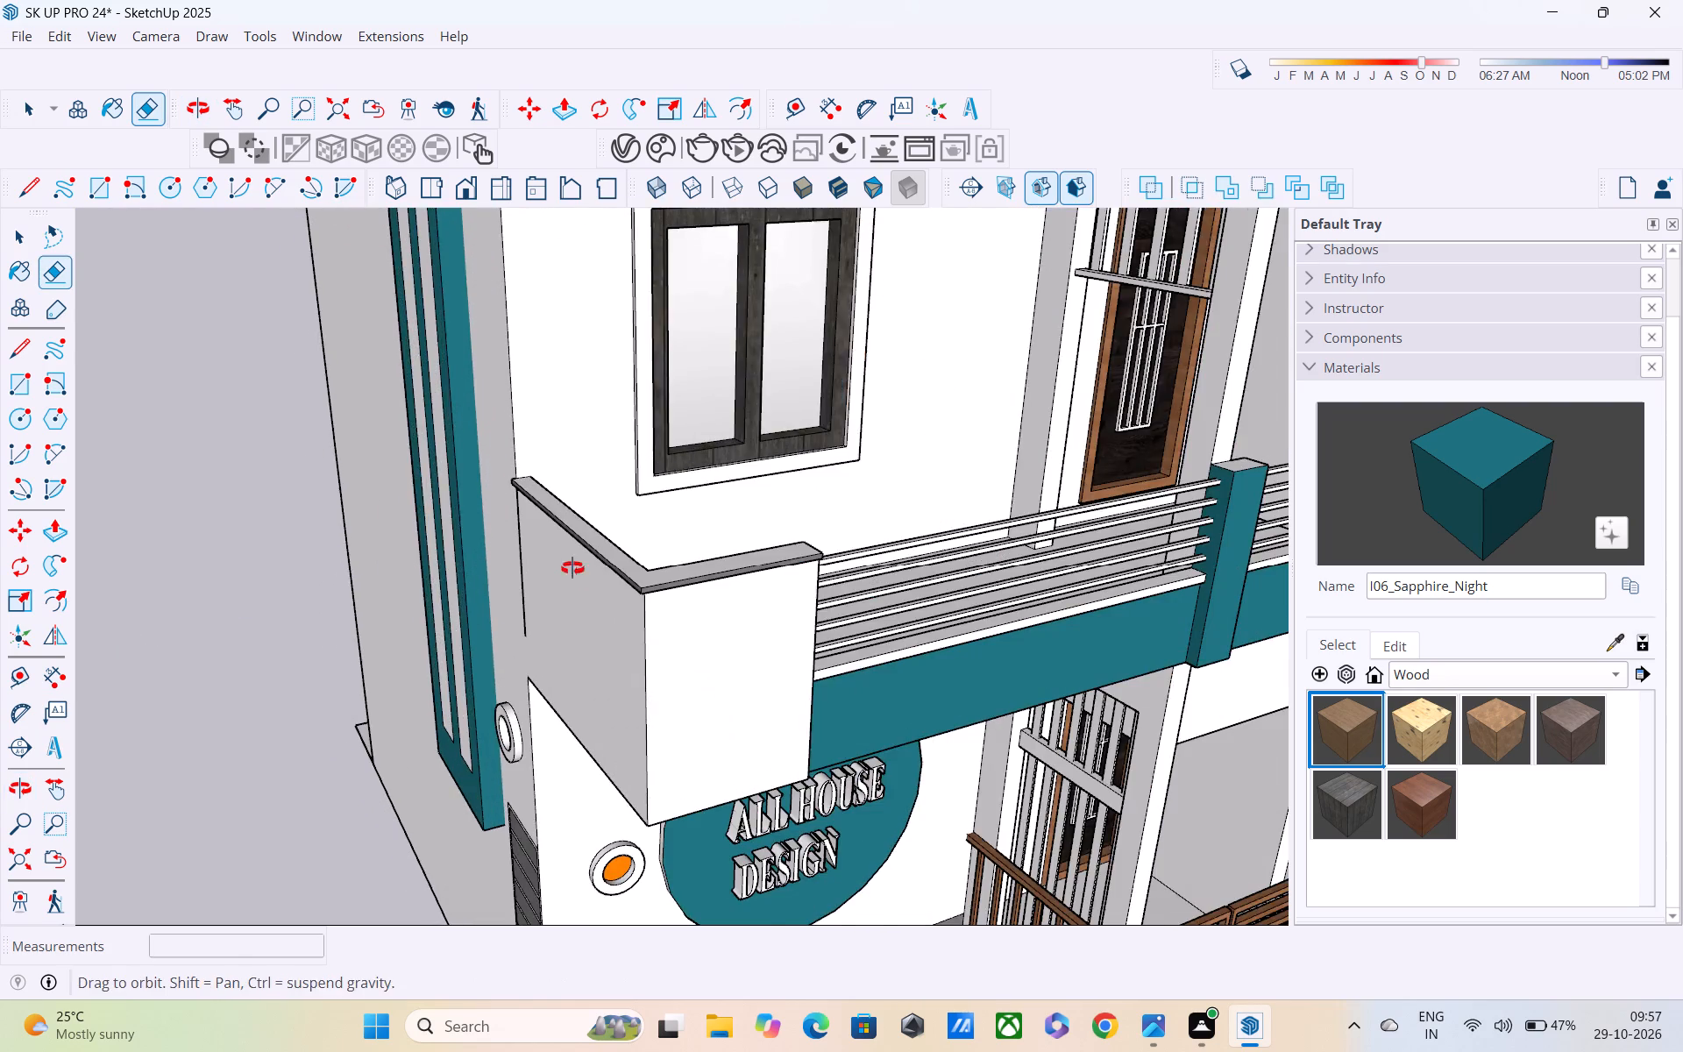
middle_drag(572, 568, 600, 487)
drag(520, 492, 552, 508)
Draw a window rectangle about 3' 8" wide by 4' 3" high on the ground-floor side wall, beside the teal projection.
scroll(552, 509, down, 3)
middle_drag(550, 508, 864, 316)
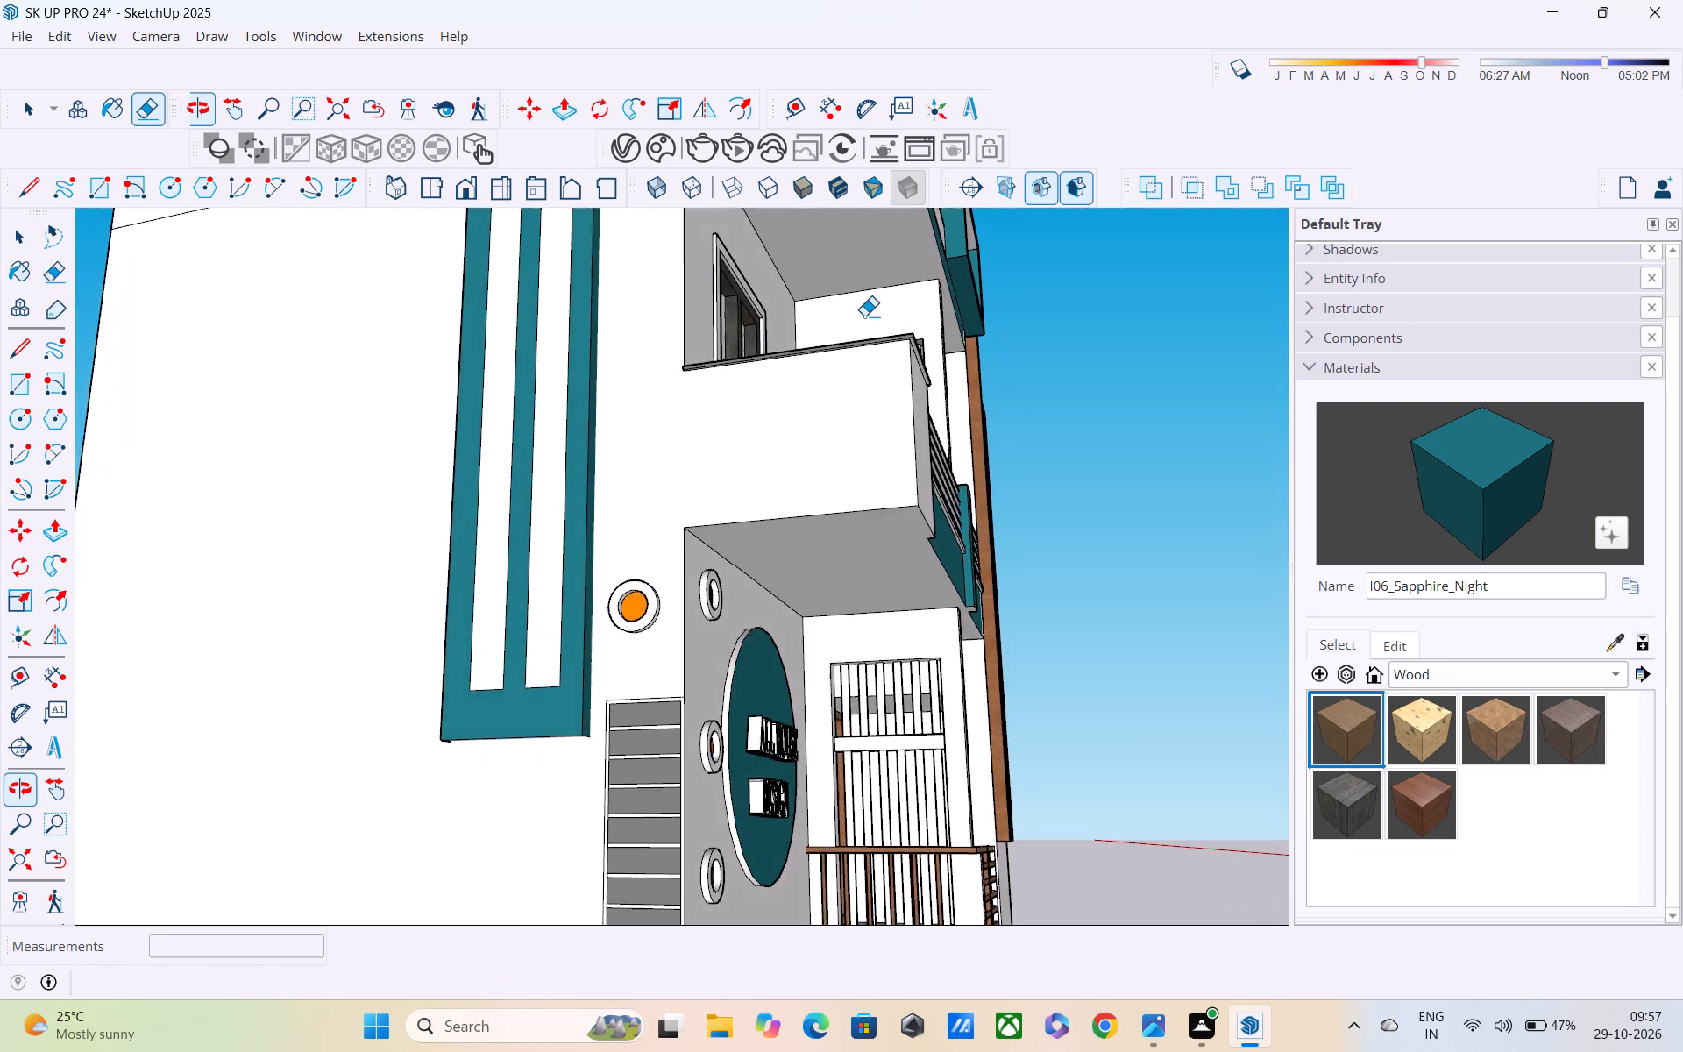
scroll(864, 316, down, 4)
scroll(739, 463, down, 4)
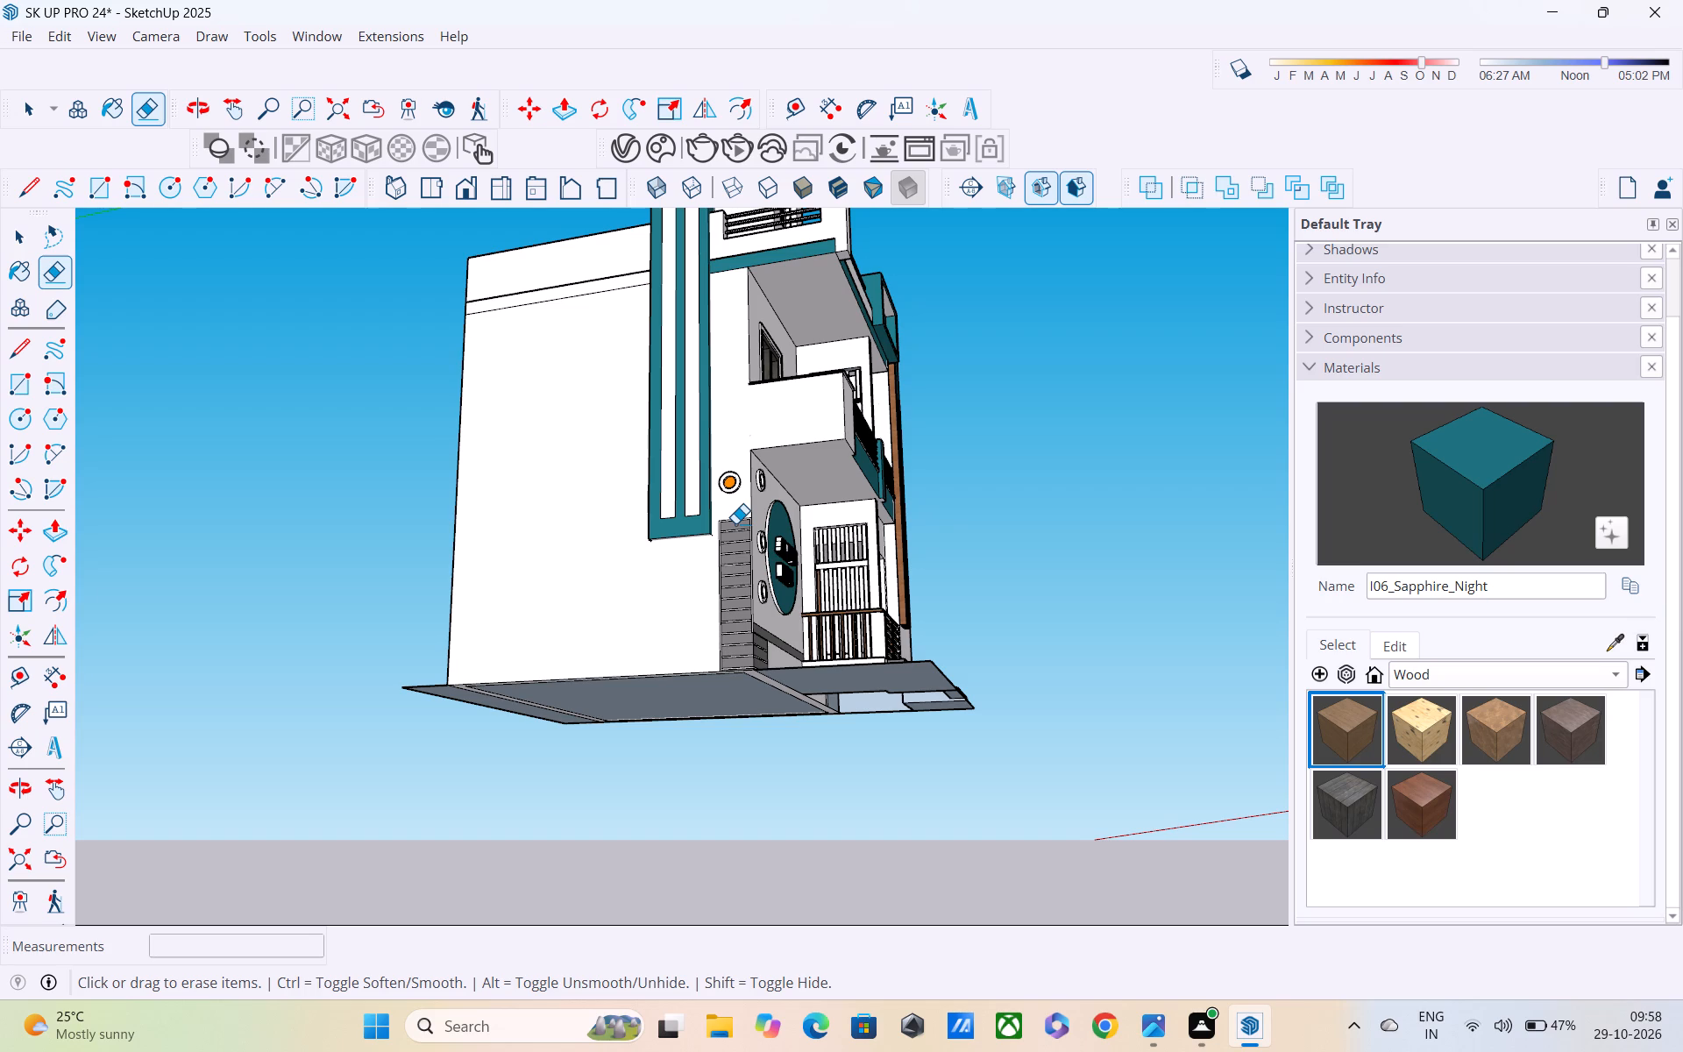
scroll(266, 653, up, 1)
middle_drag(343, 655, 571, 697)
scroll(574, 697, down, 1)
scroll(600, 641, up, 4)
middle_drag(602, 636, 608, 753)
key(r)
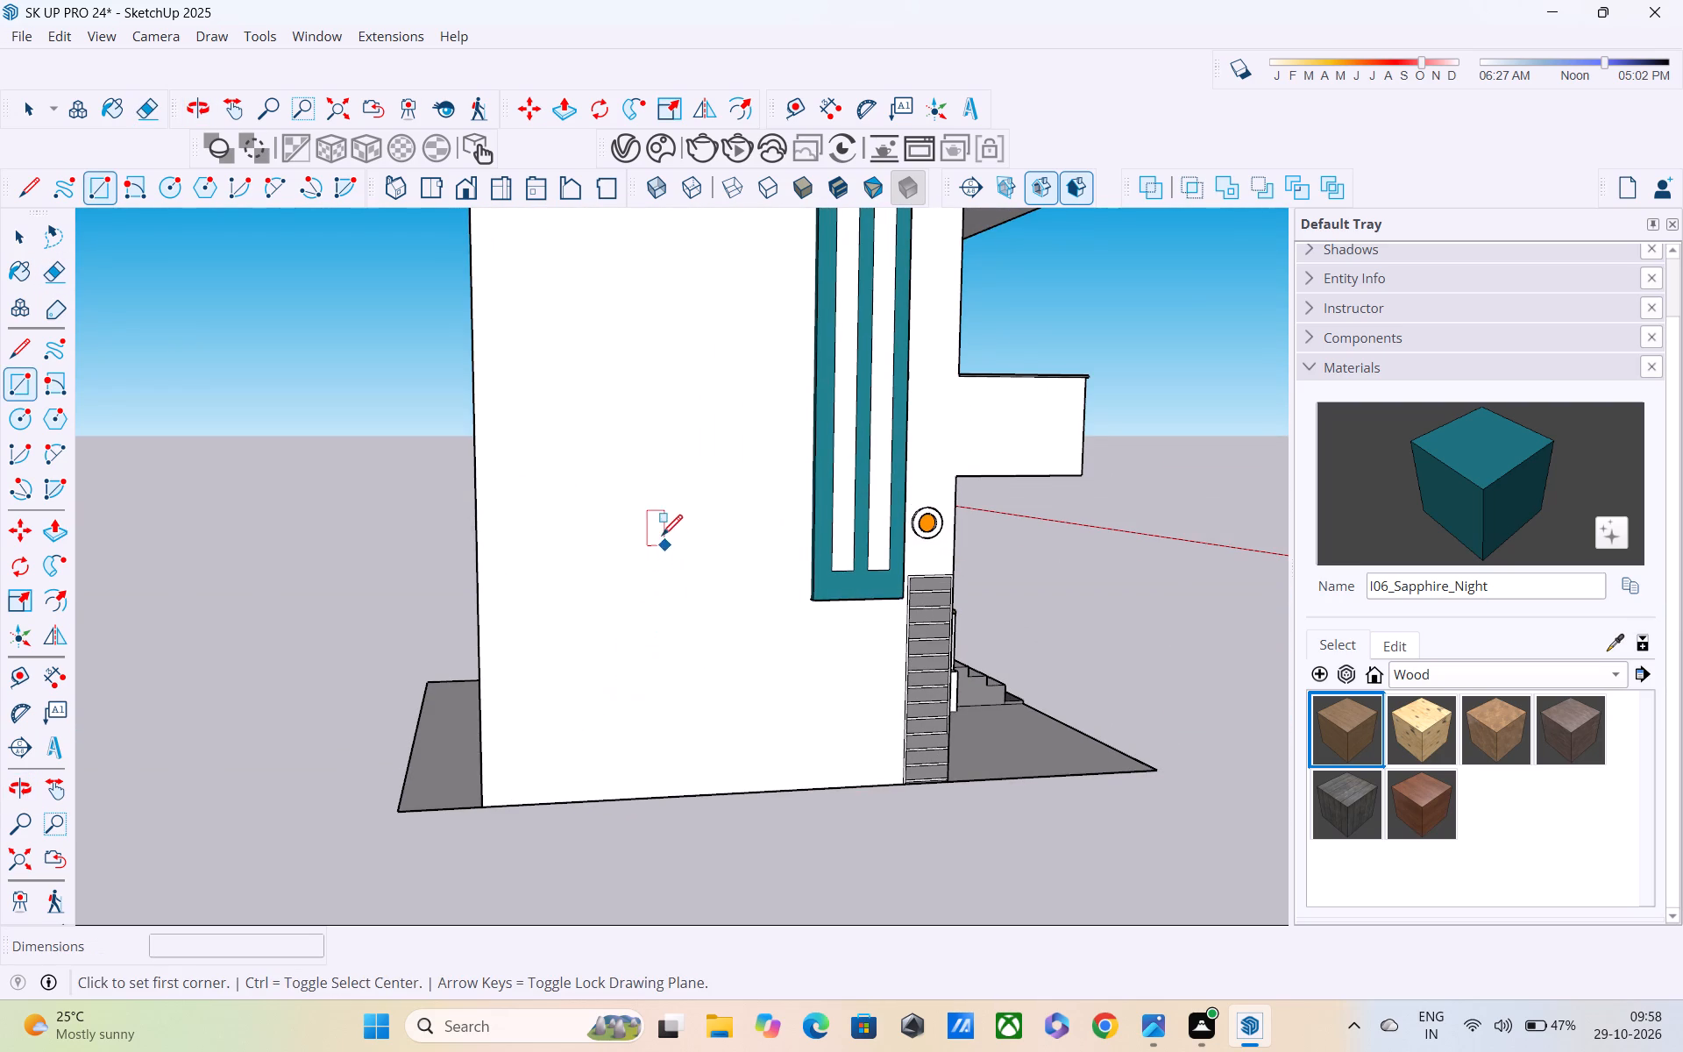
click(658, 524)
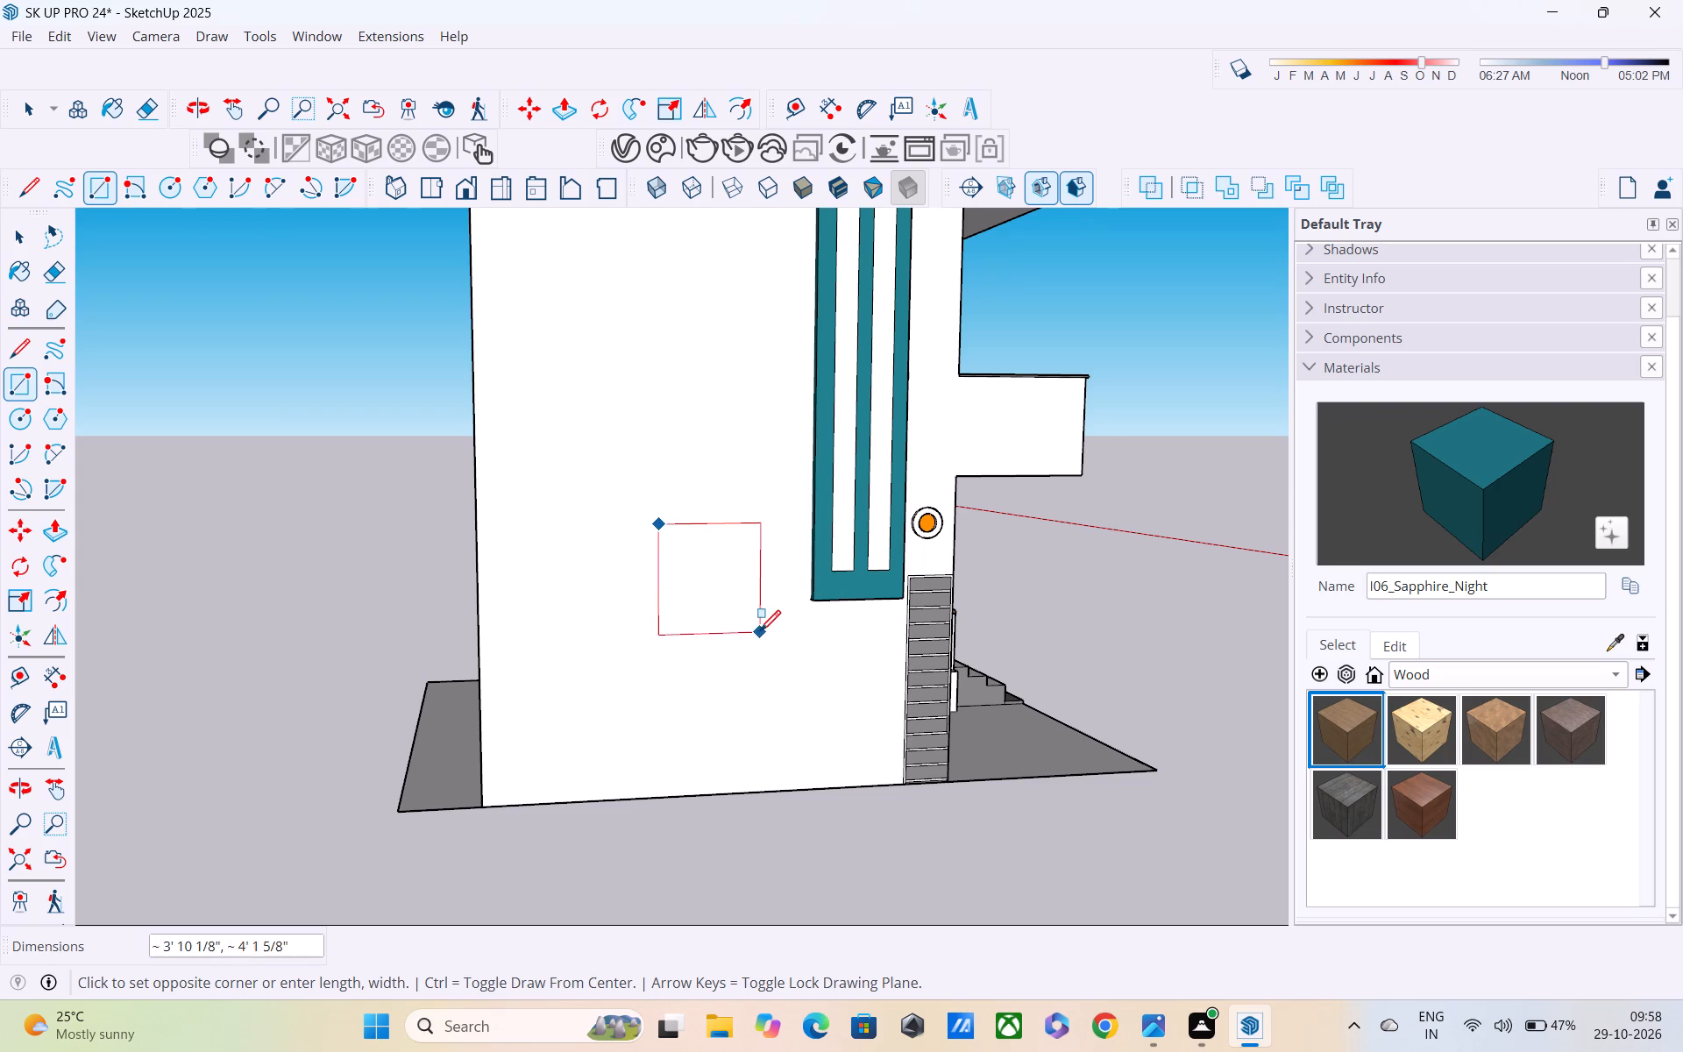
key(Escape)
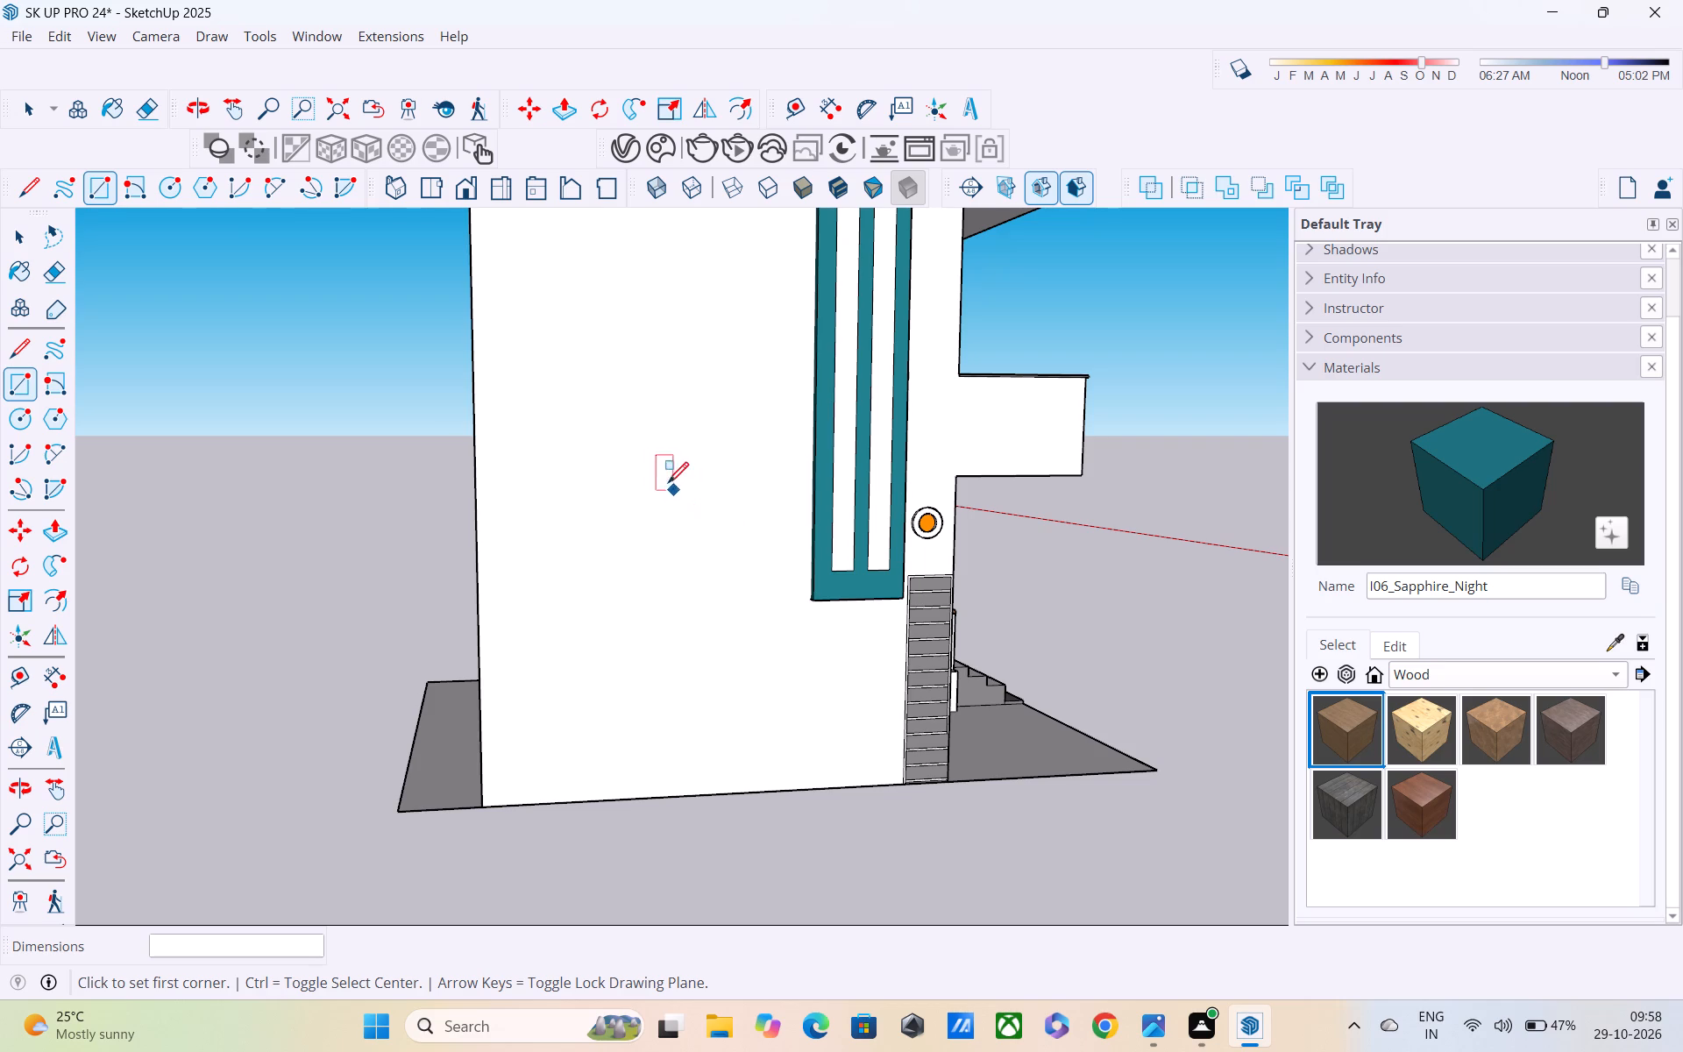
middle_drag(667, 484, 555, 453)
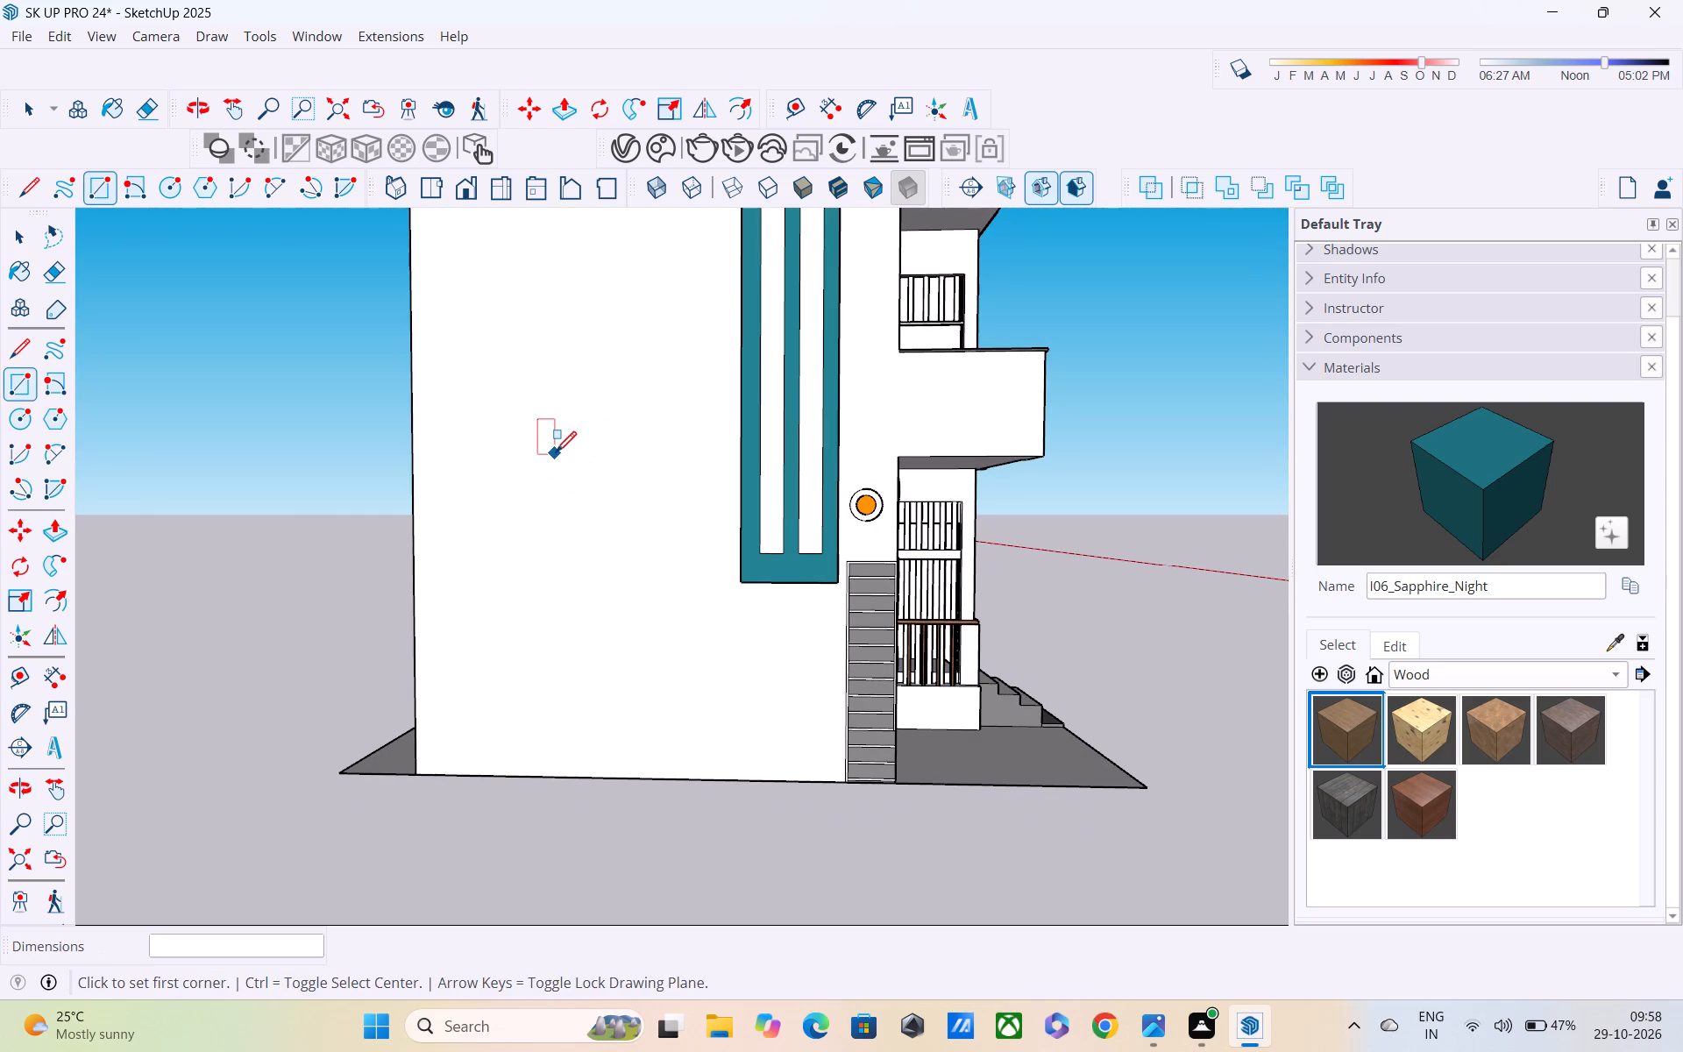
click(604, 460)
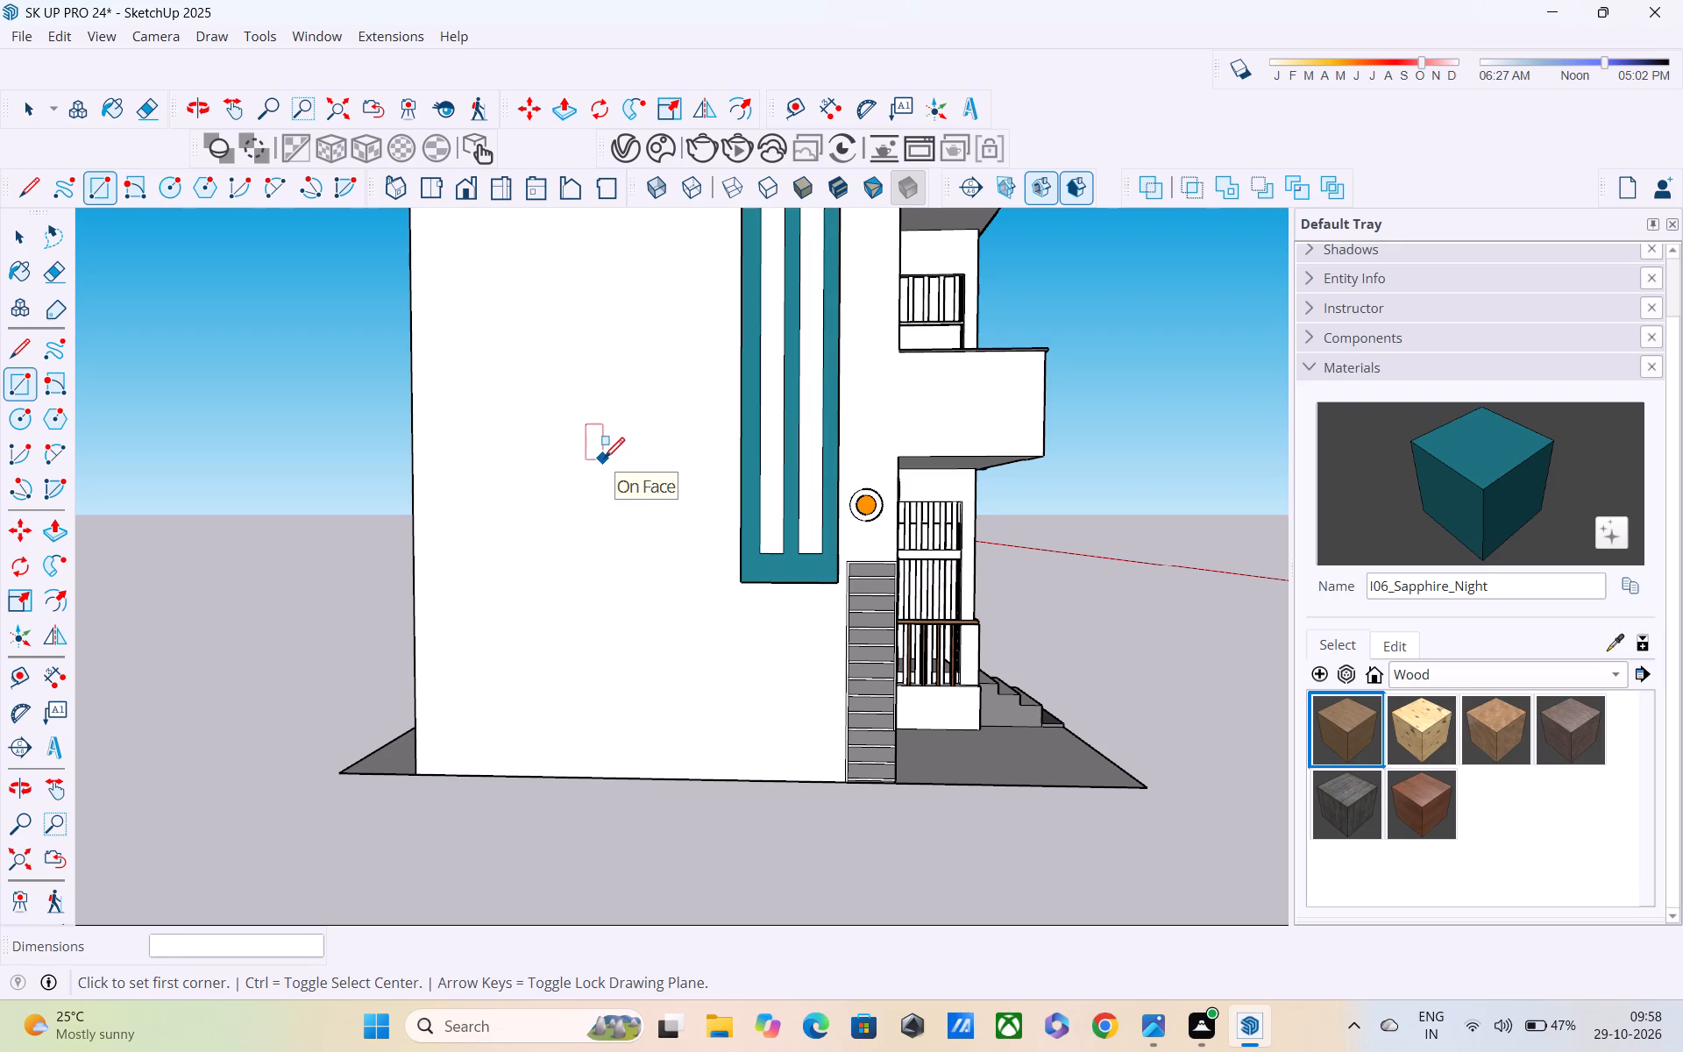
click(702, 575)
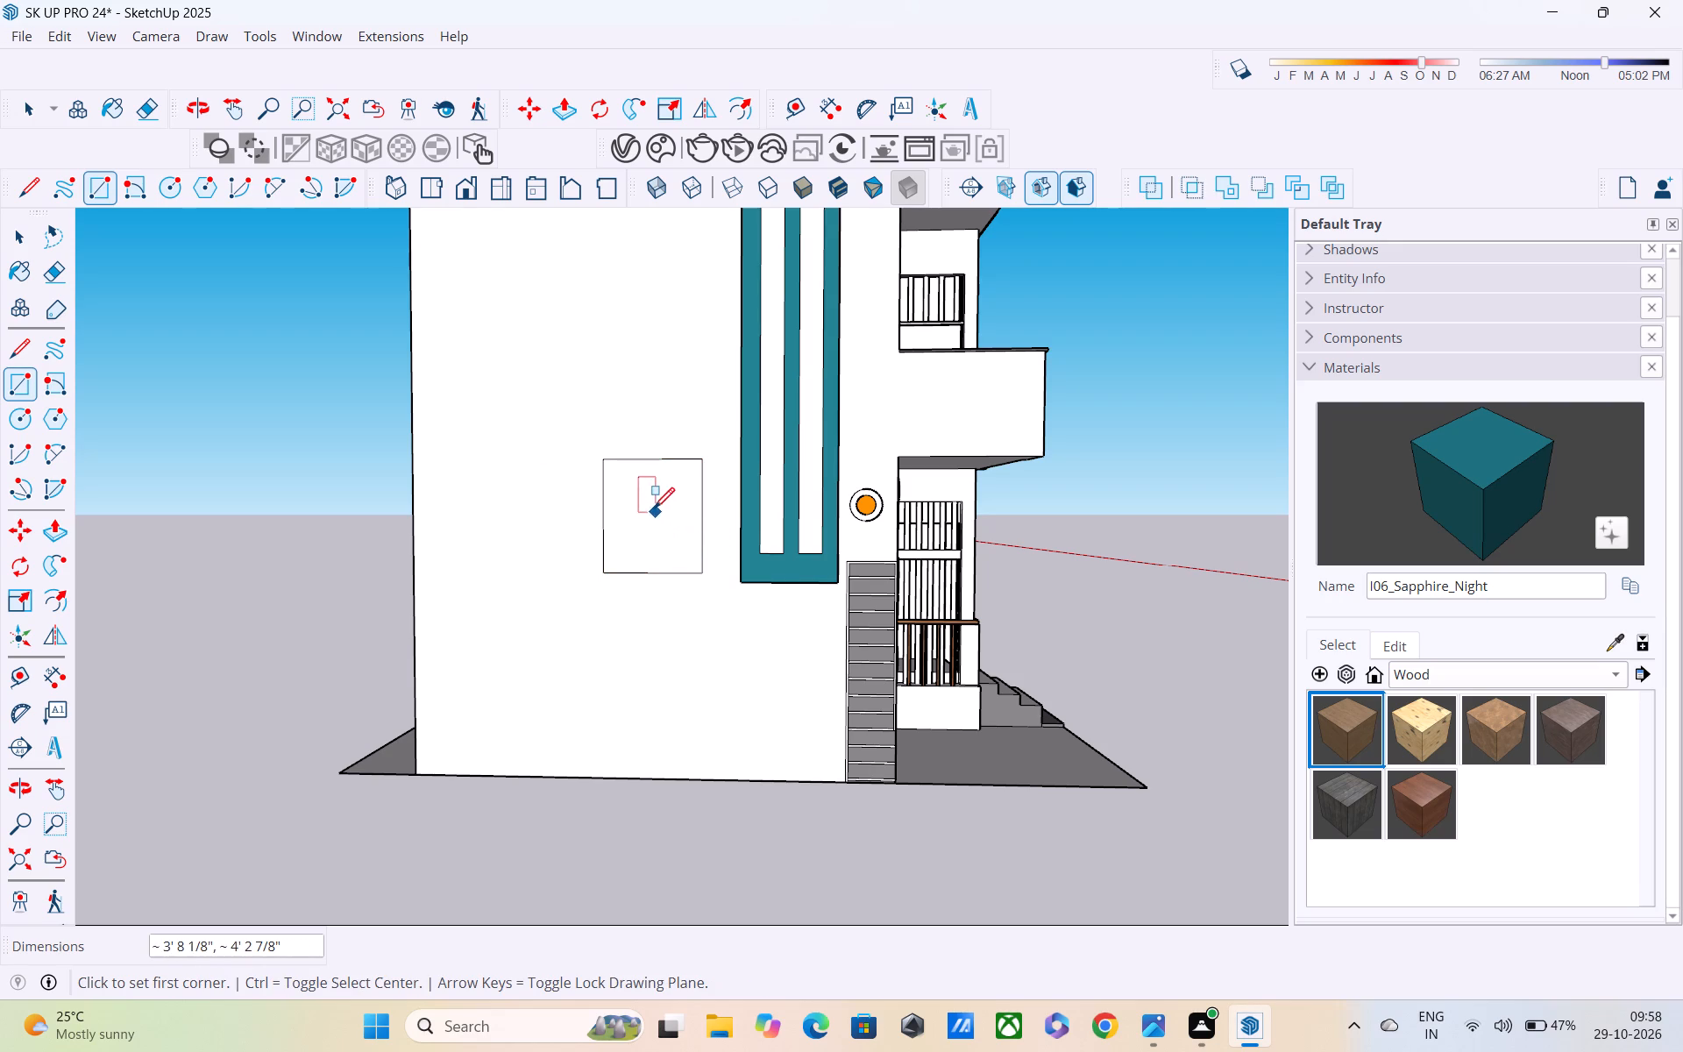
Offset the window rectangle 4" inward to form its frame.
key(s)
key(f)
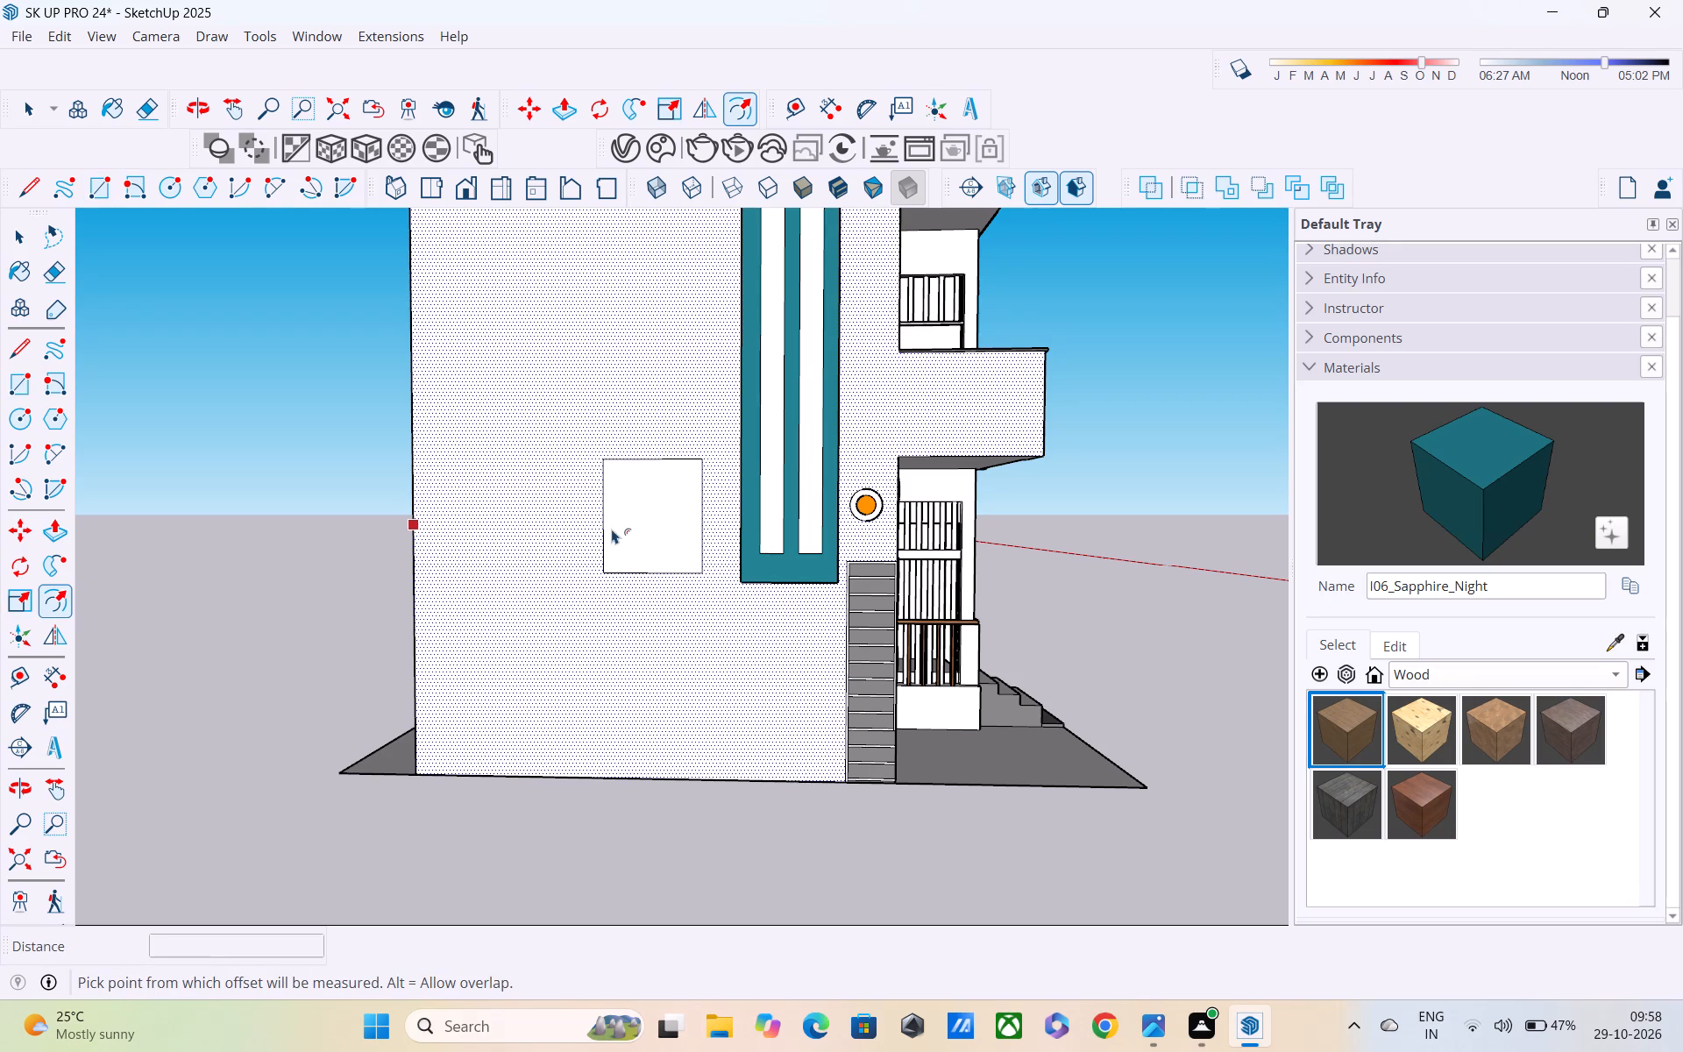
key(space)
click(629, 515)
key(f)
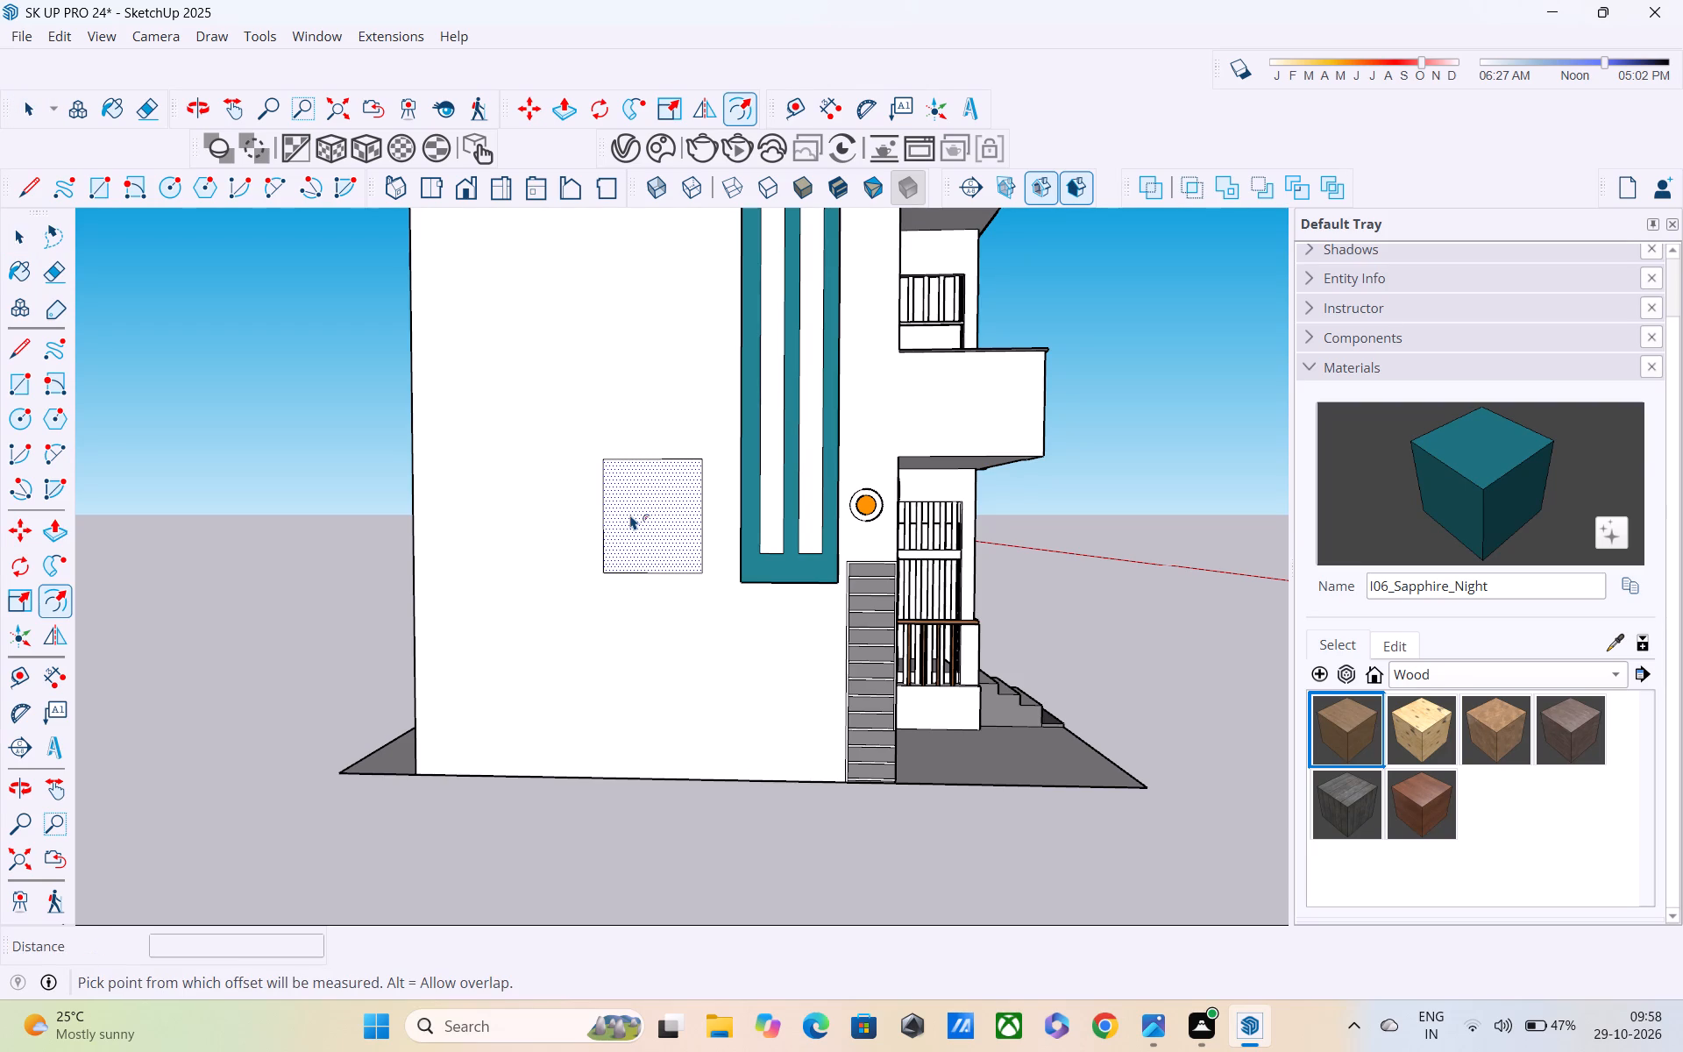
click(630, 515)
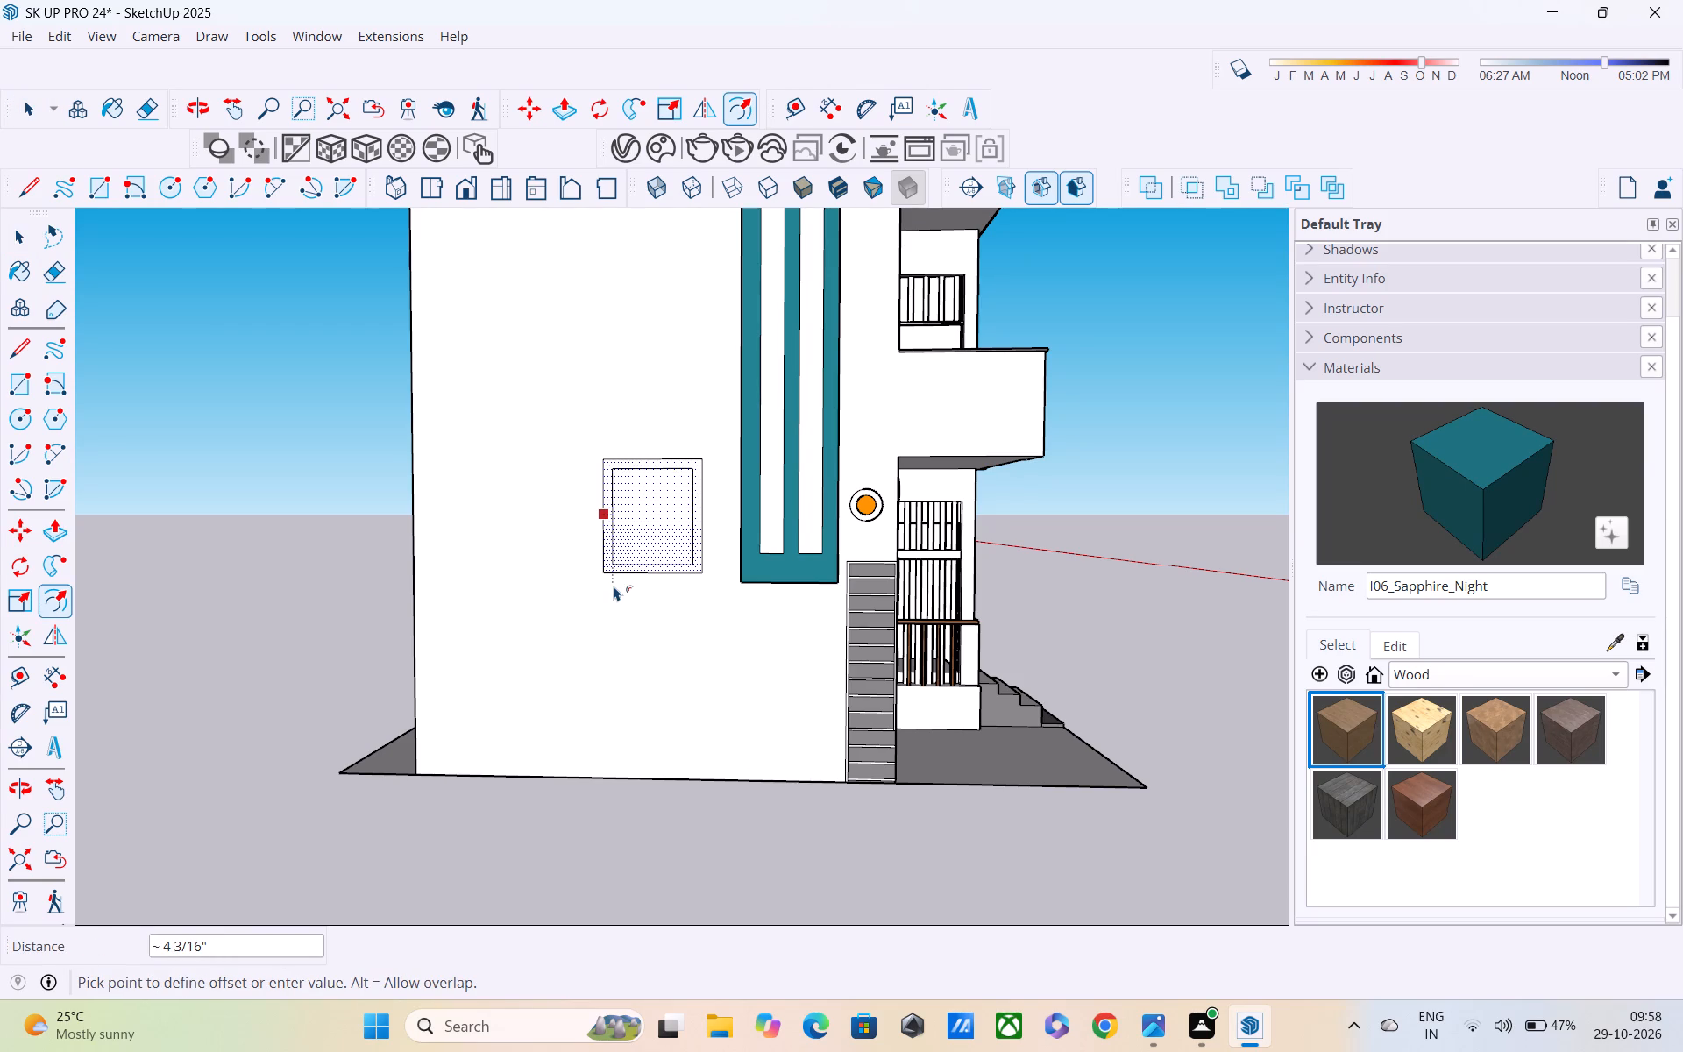
text(4")
key(Return)
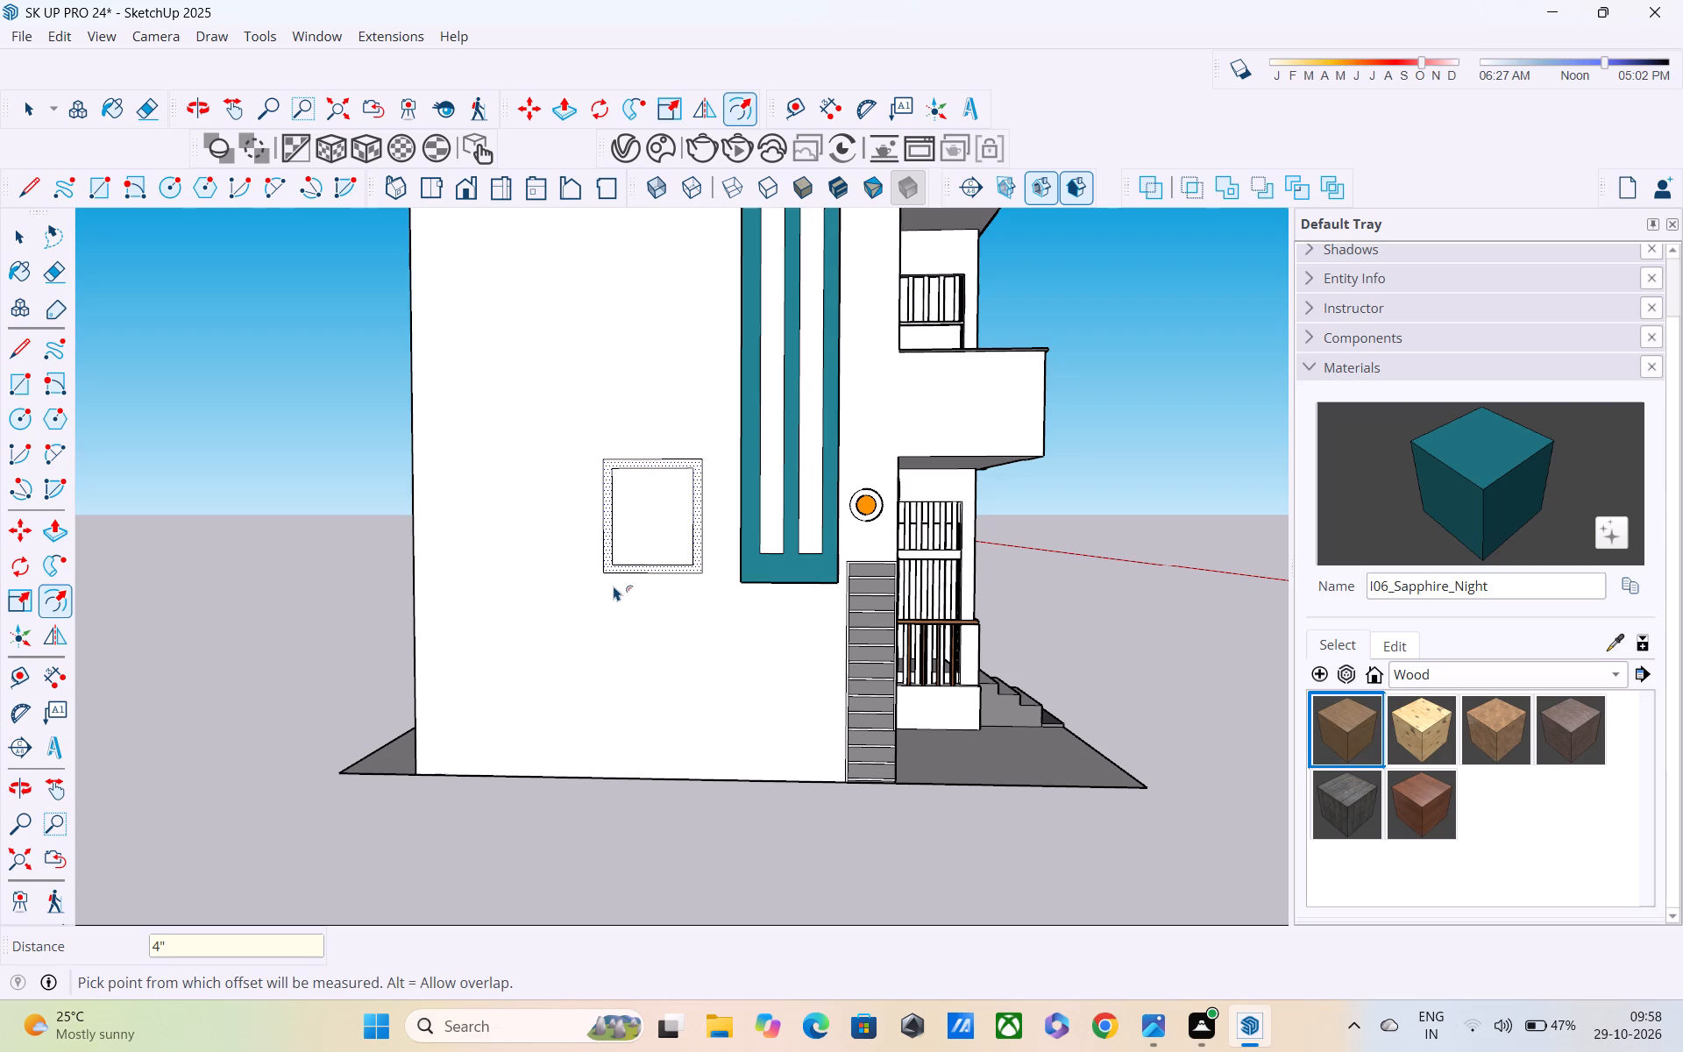
Draw a vertical centre line between the top and bottom midpoints of the inner window rectangle.
key(l)
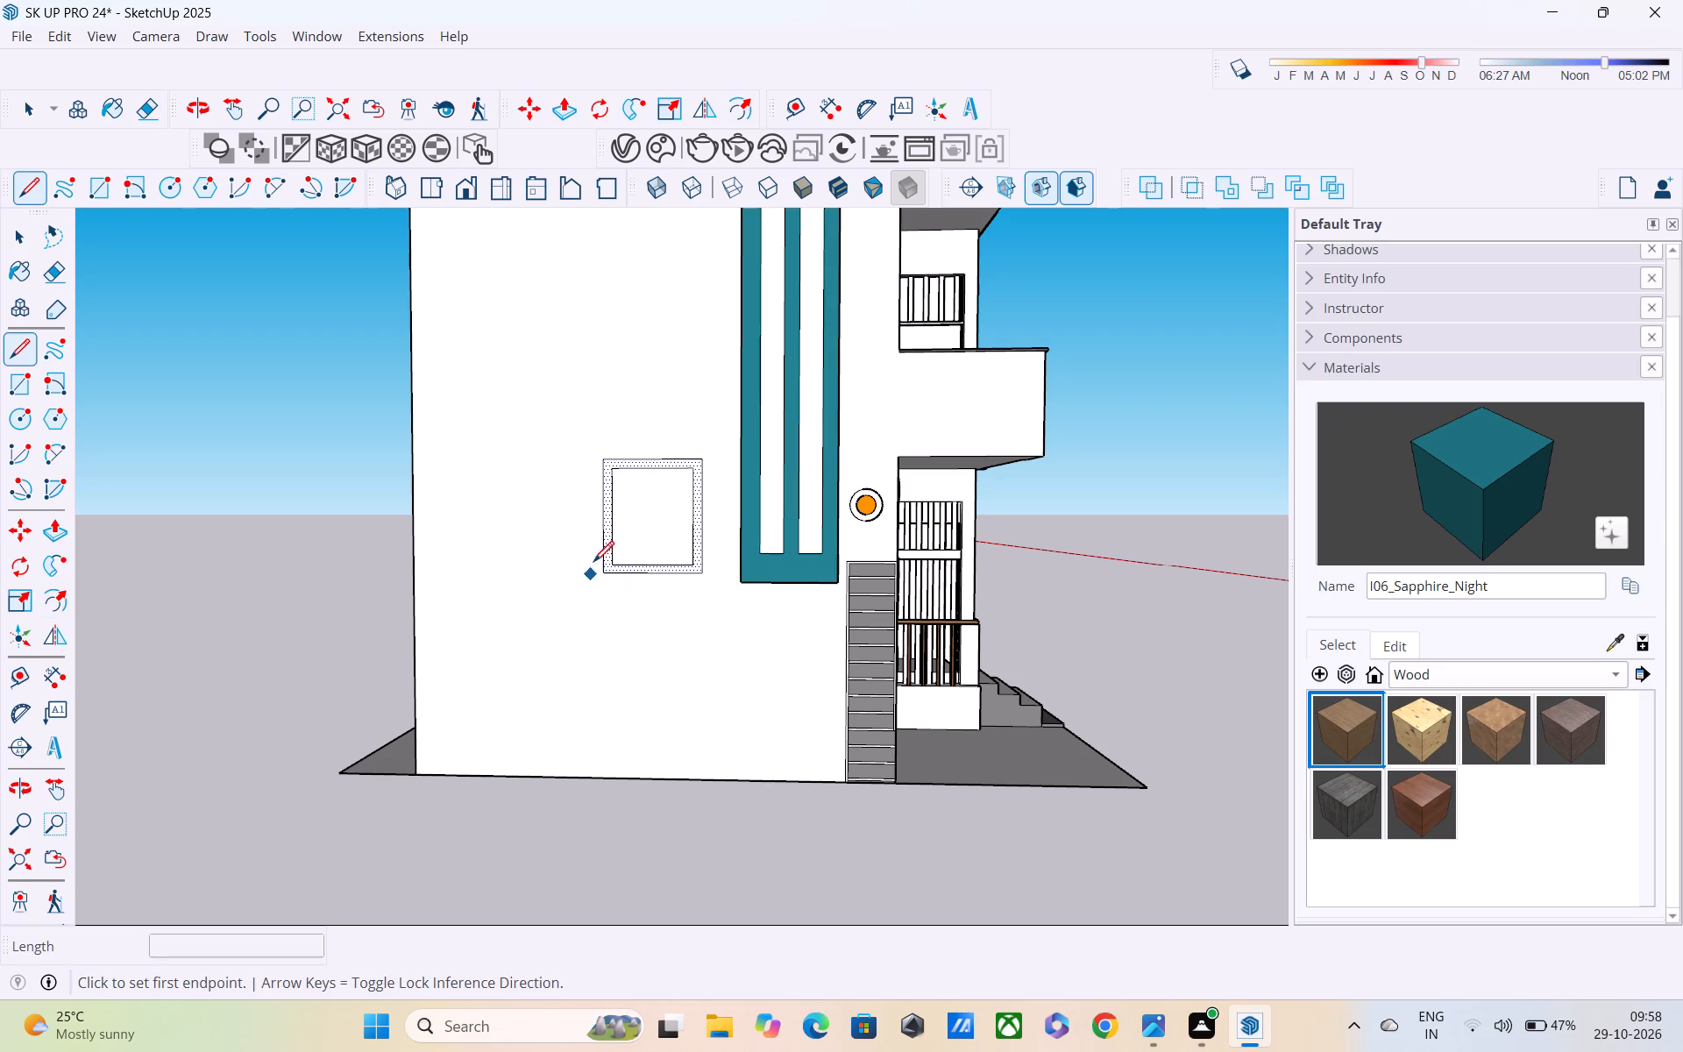
click(650, 473)
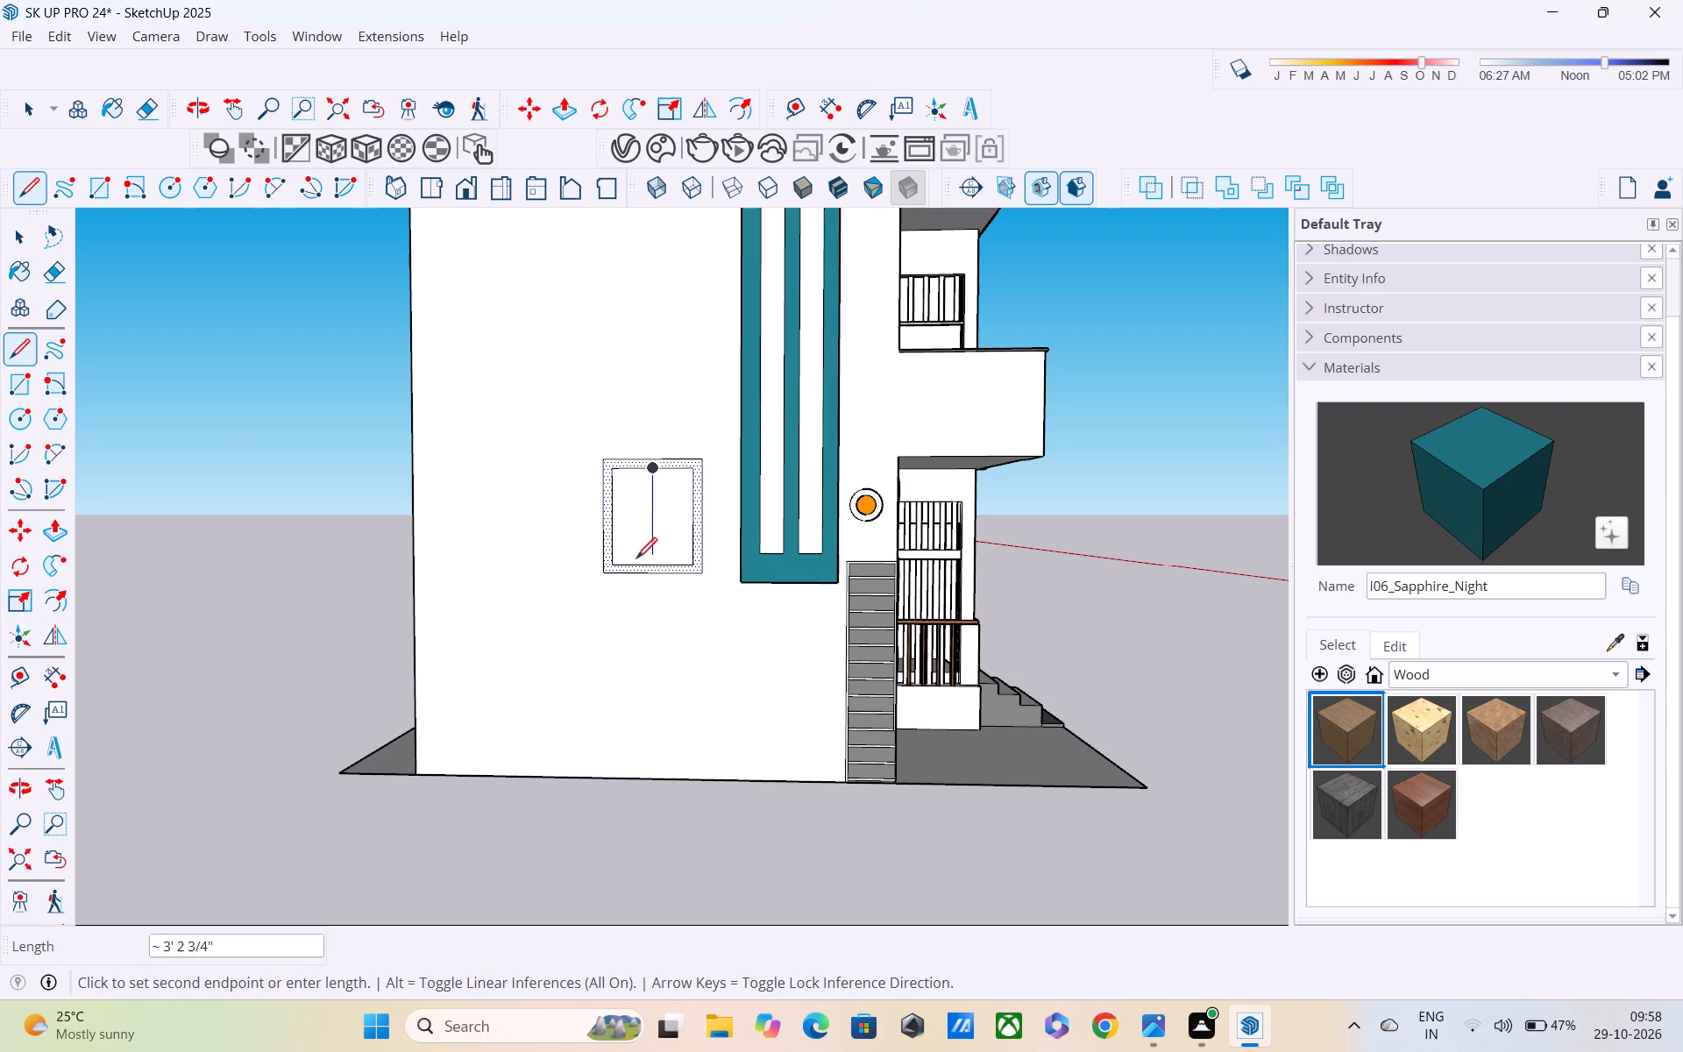
click(654, 568)
Copy the window's centre line 2" toward the teal projection, then copy that line 4" back the other way for the mullion.
key(space)
click(652, 511)
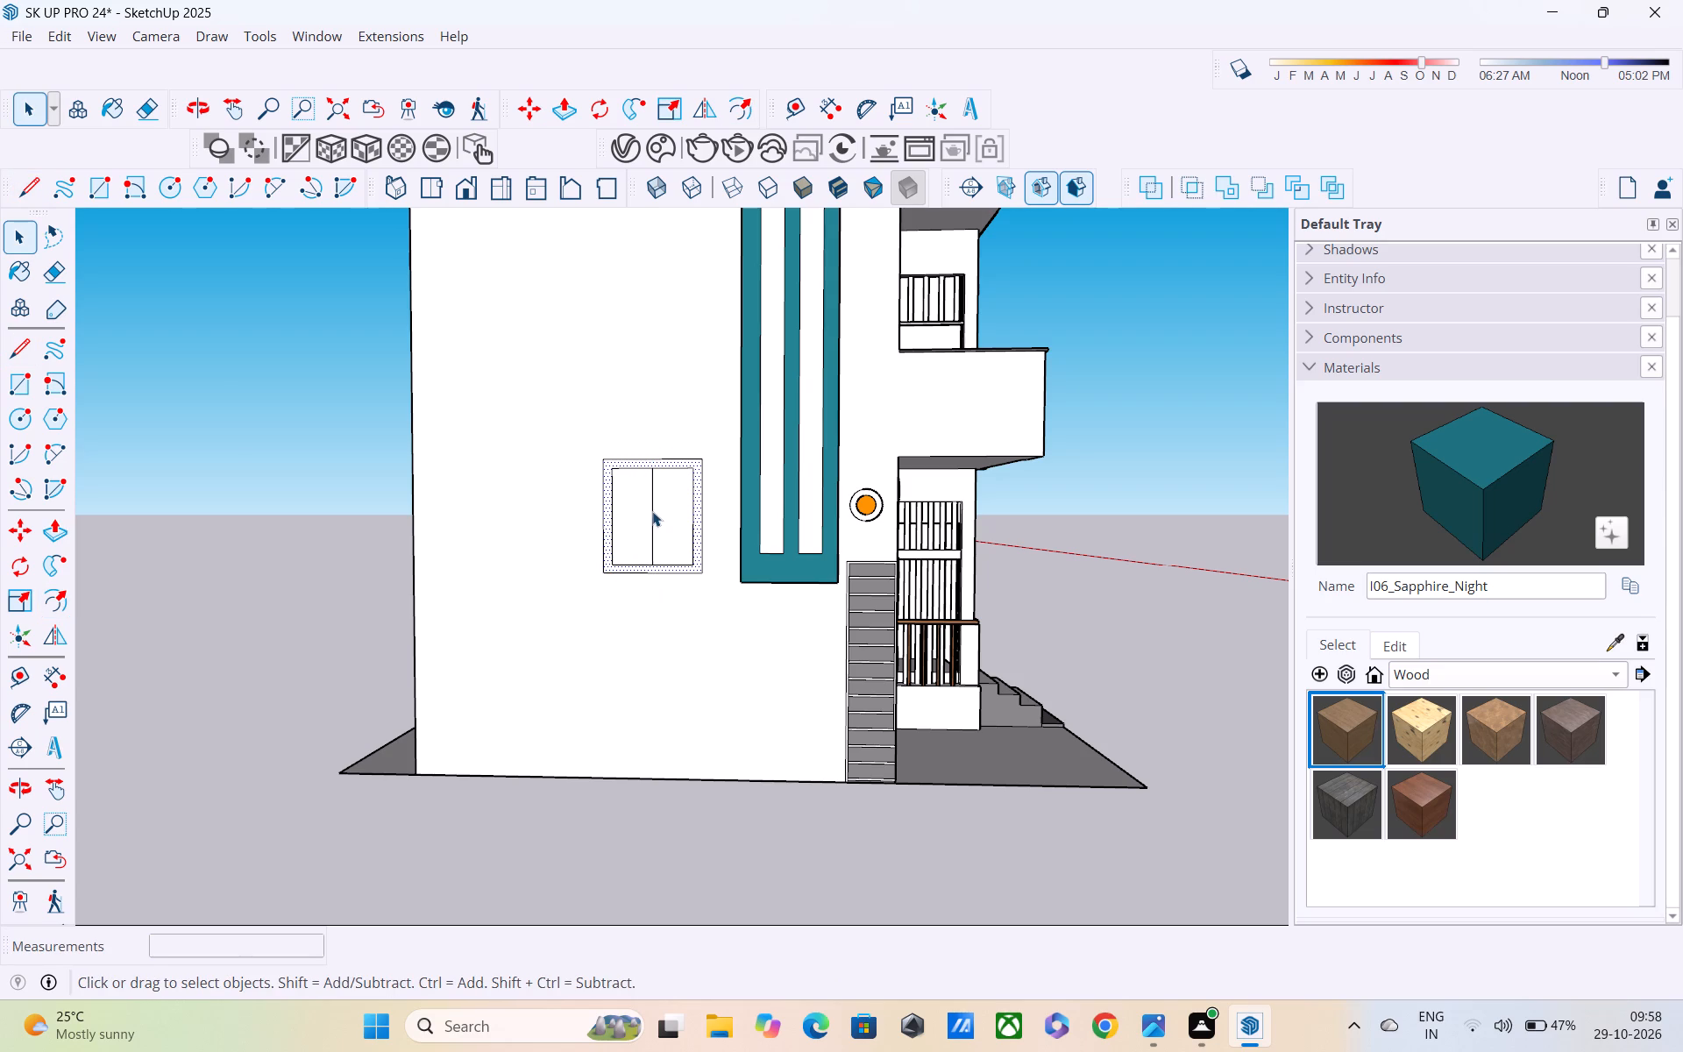
key(m)
click(646, 564)
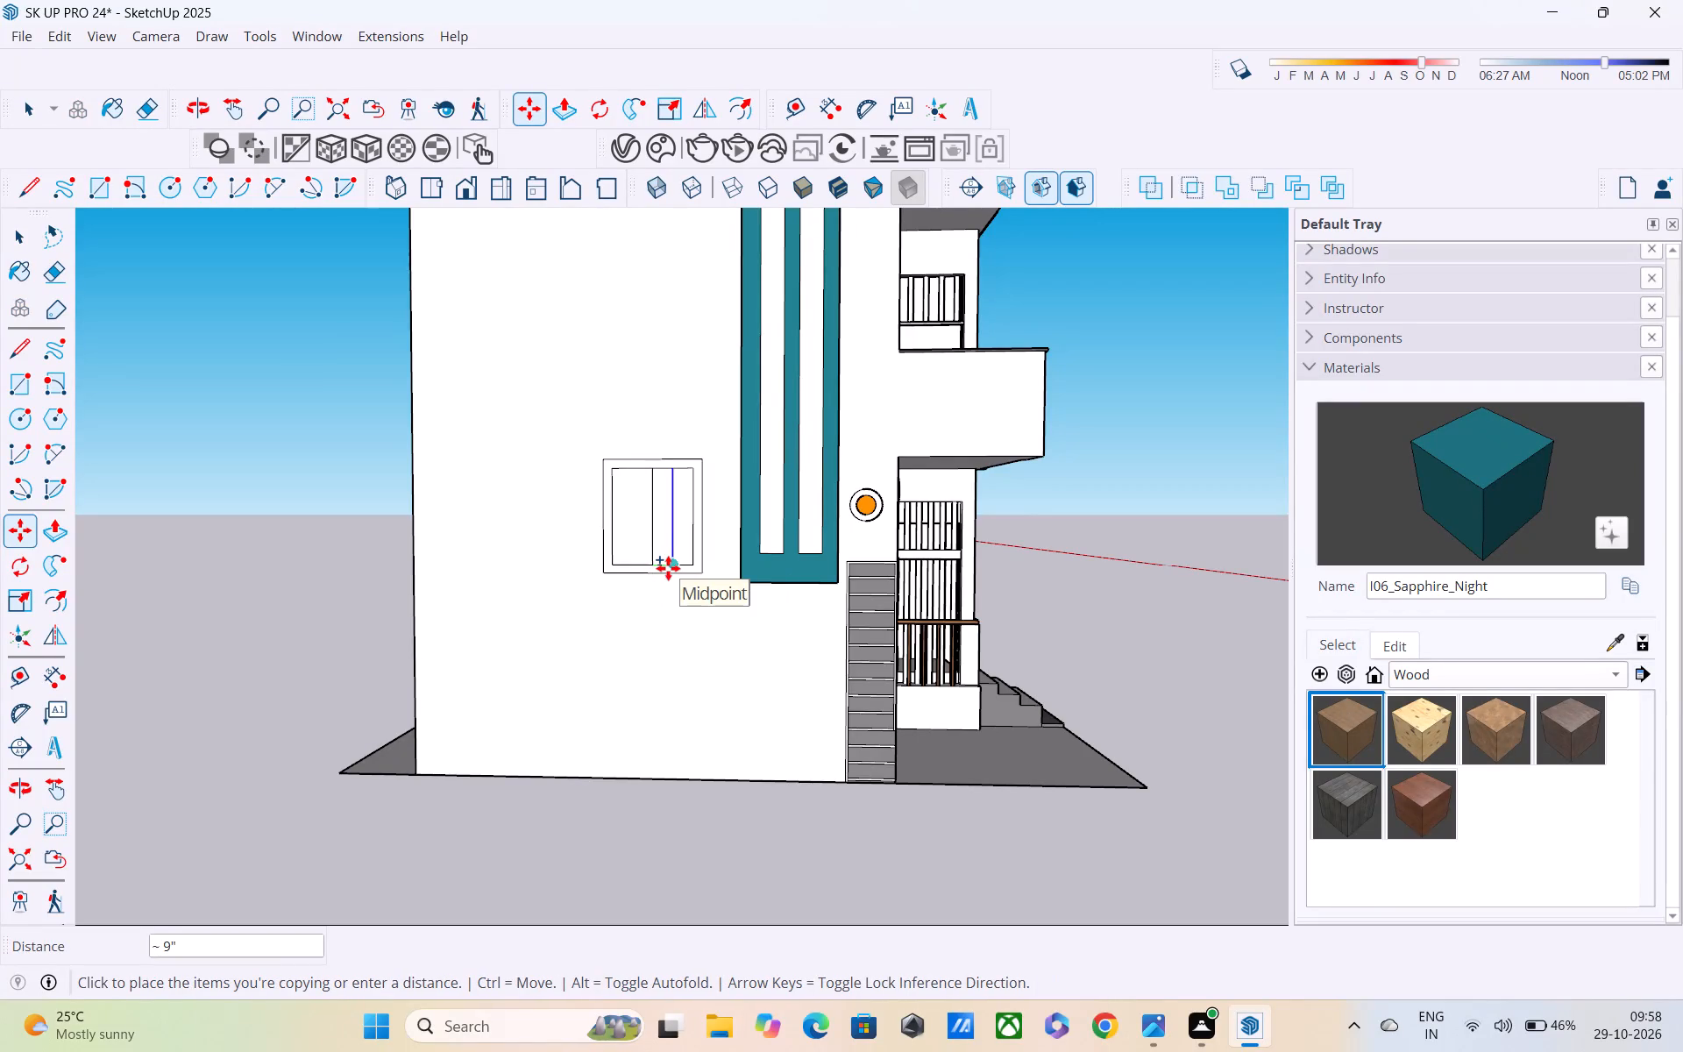
scroll(667, 569, up, 4)
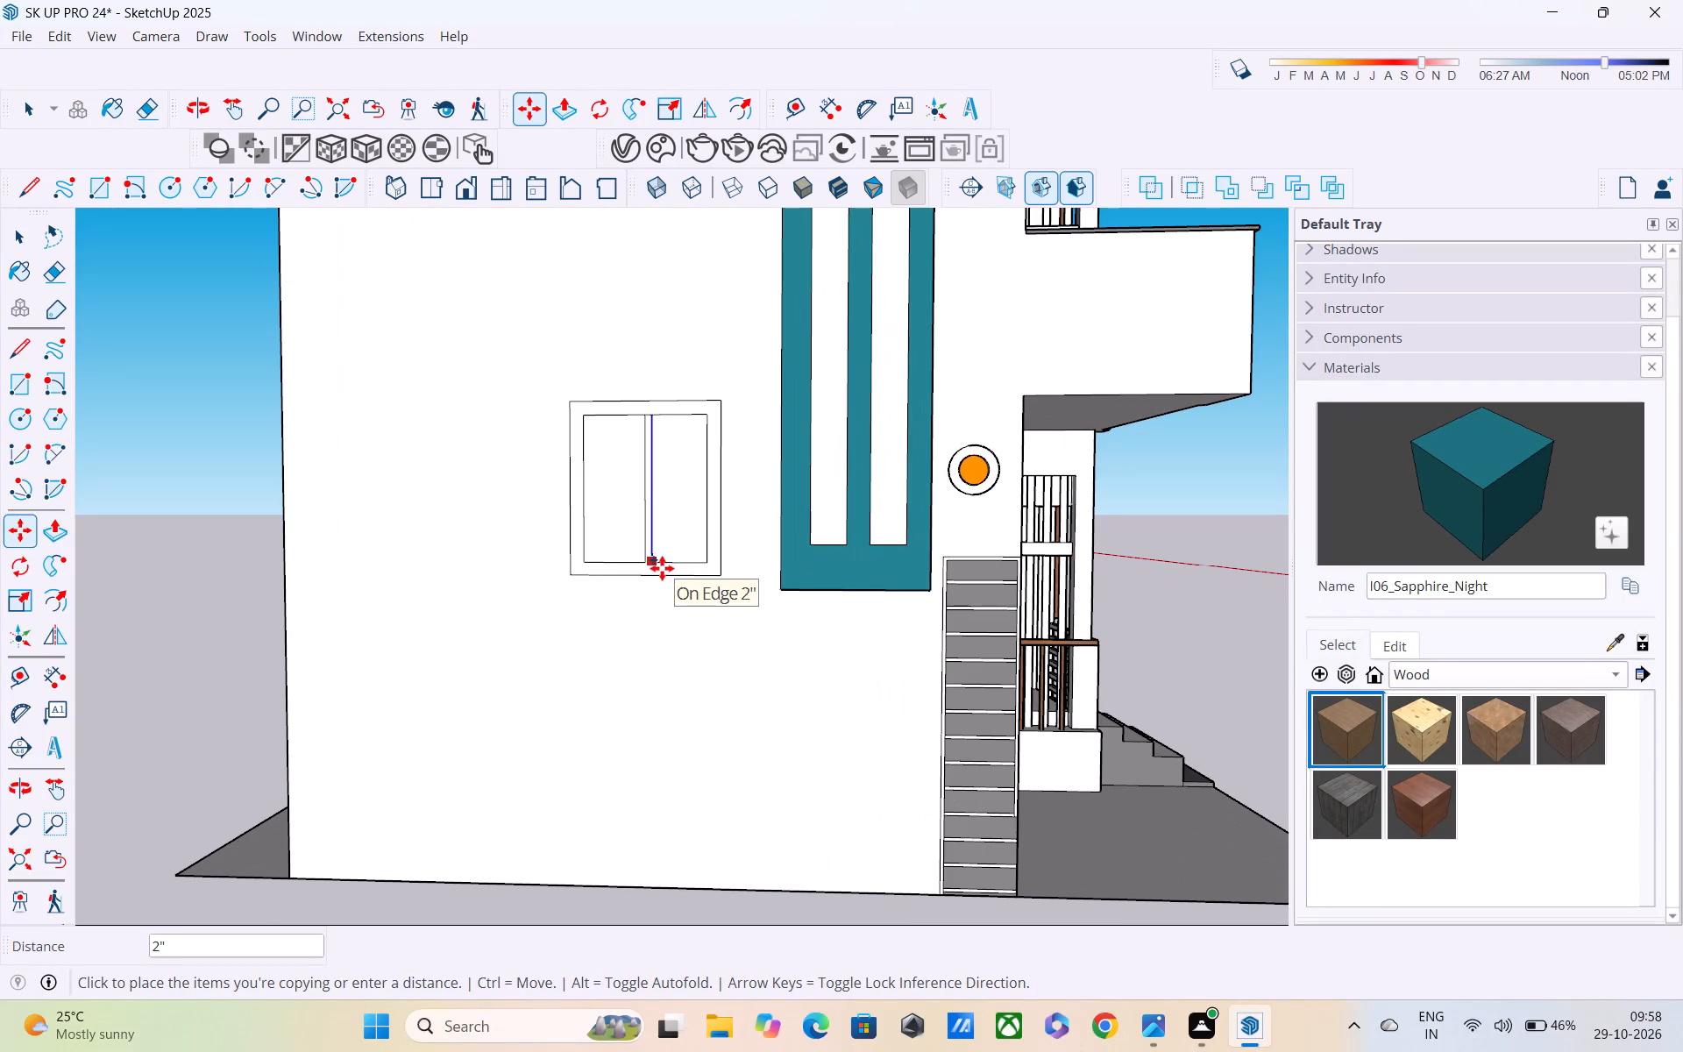
click(661, 567)
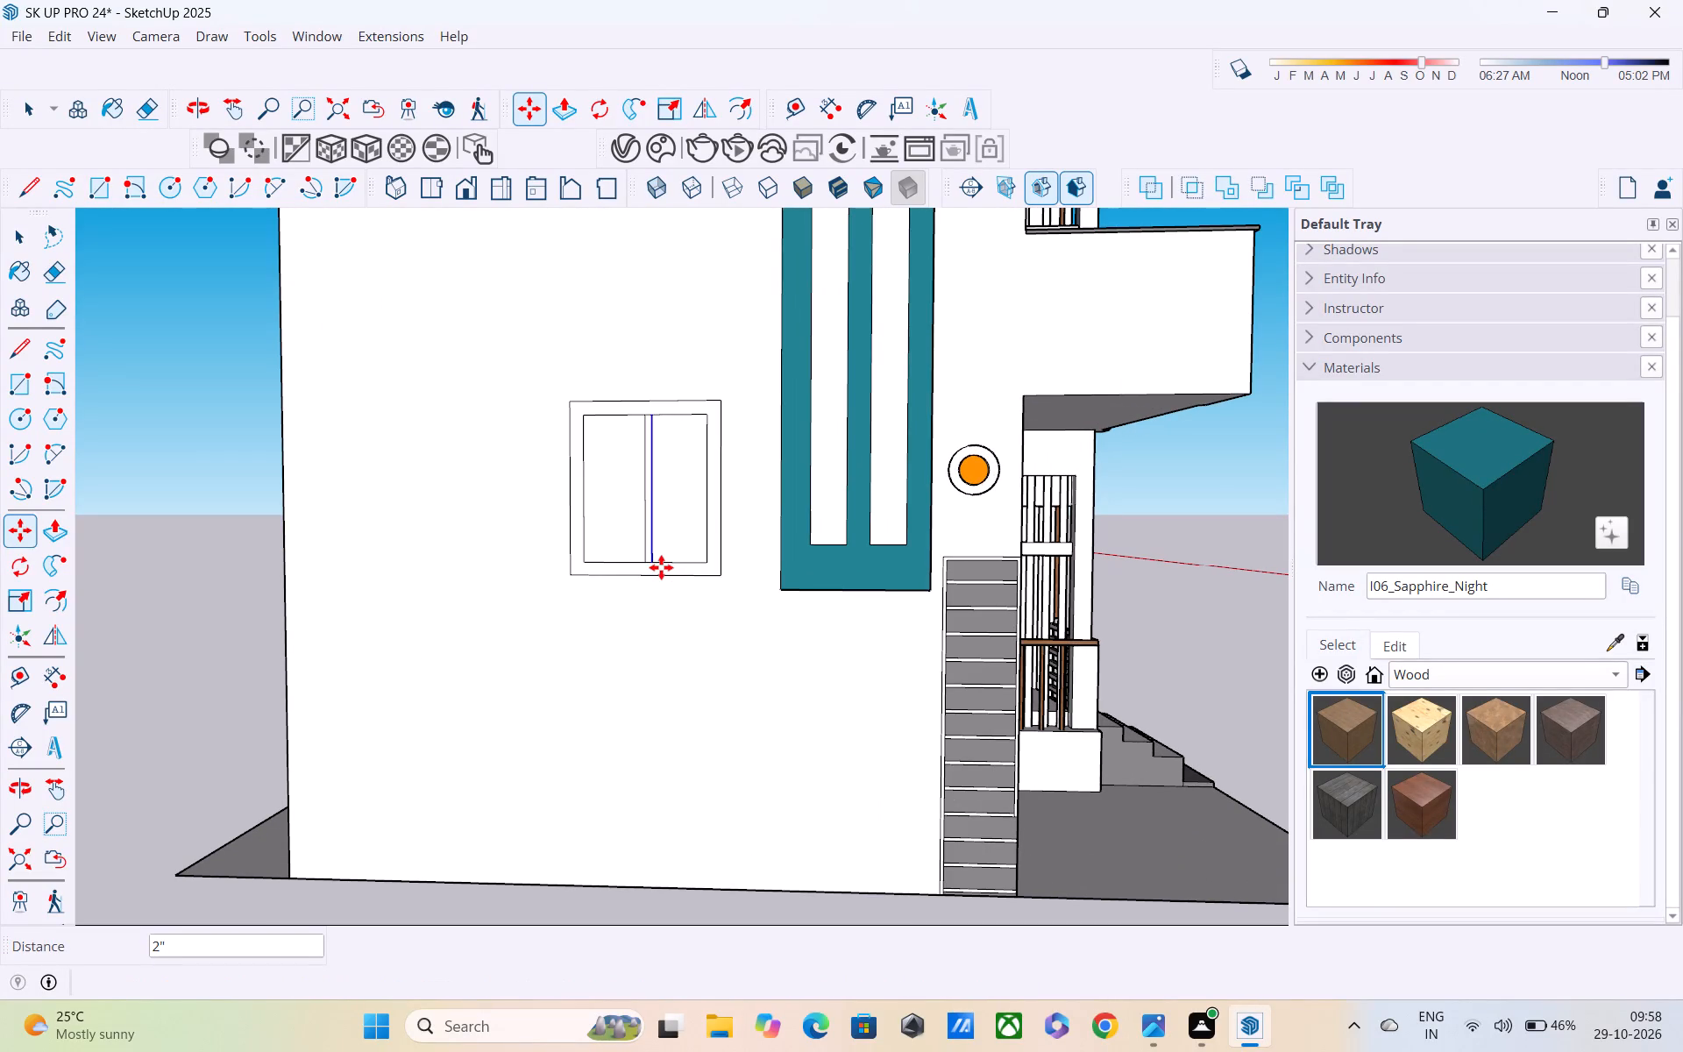
click(655, 557)
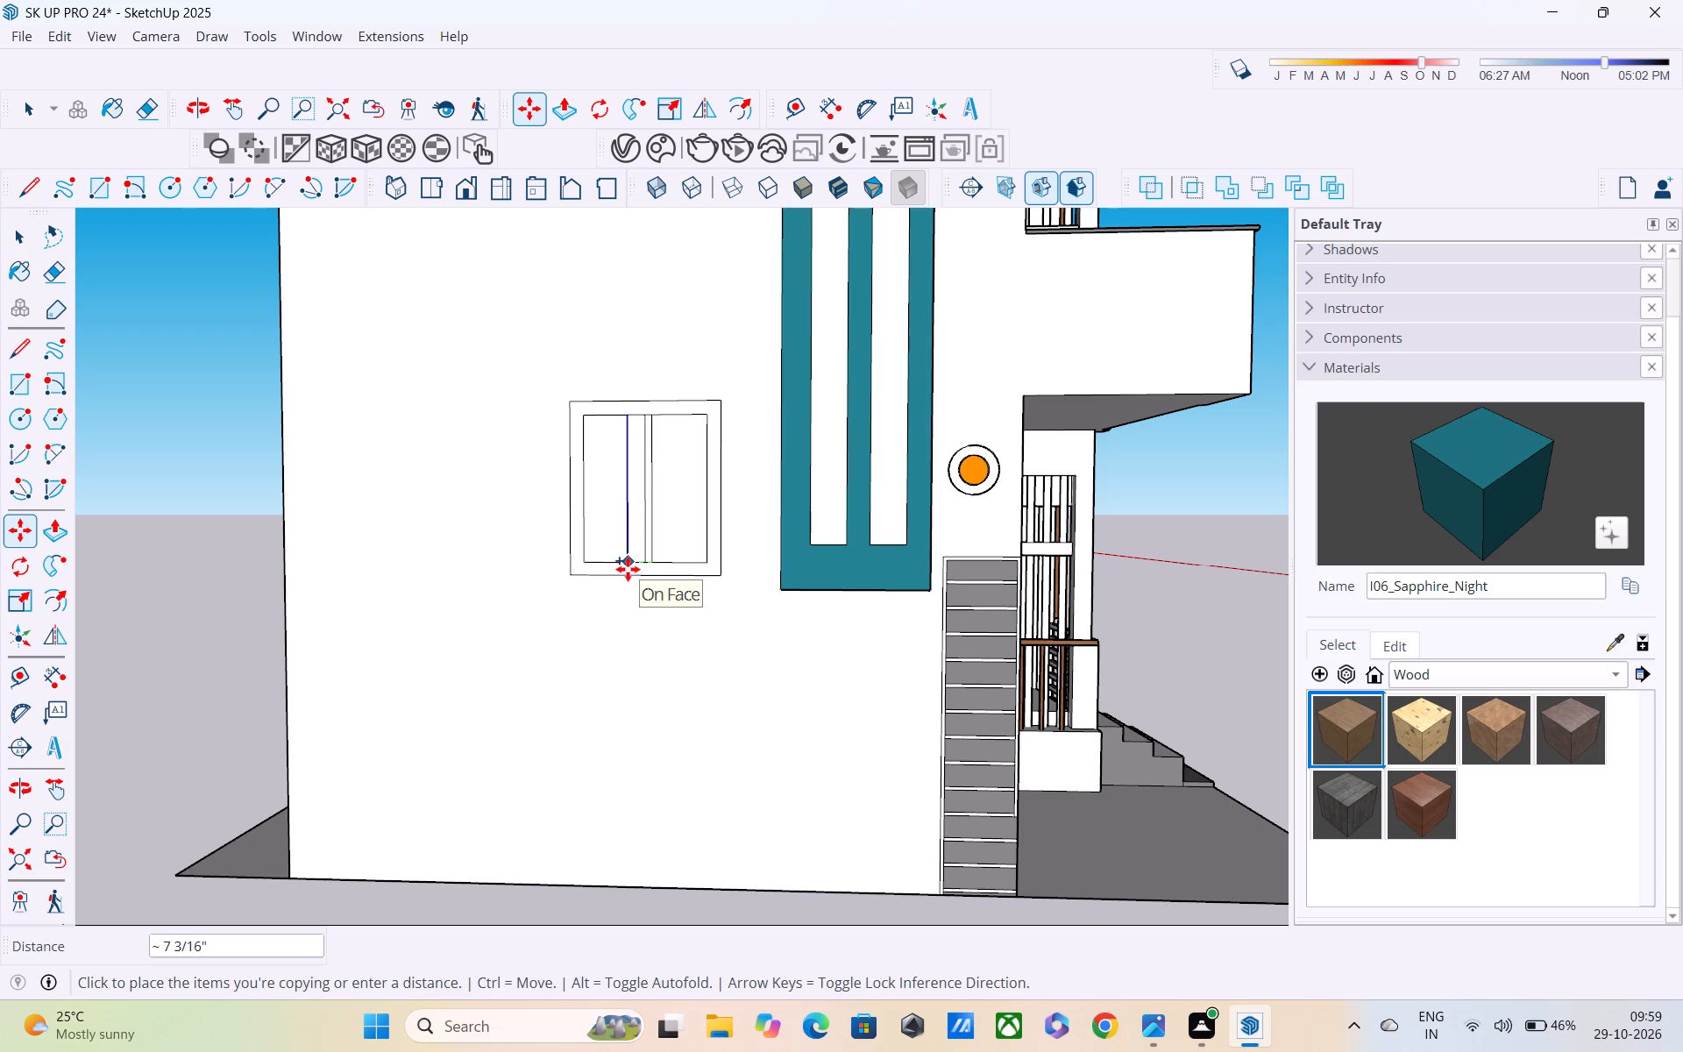
text(4")
key(Return)
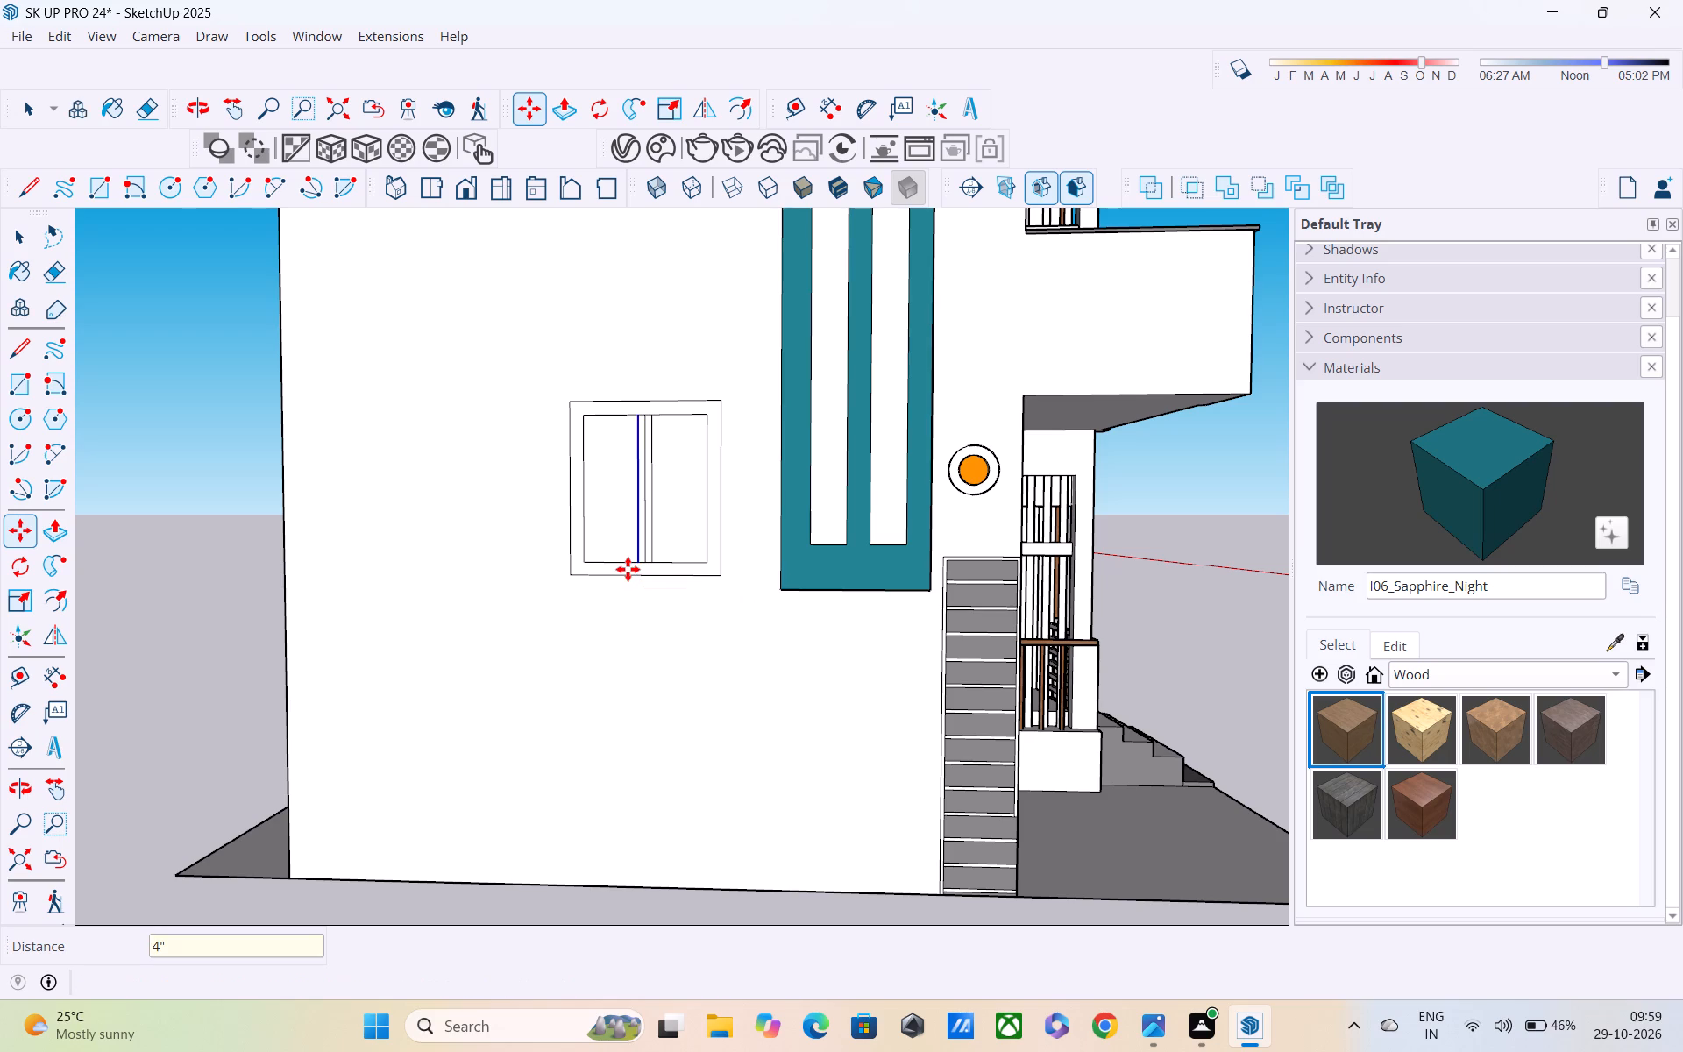
Erase the original centre line and the short edges at the mullion's top and bottom, joining it to the frame.
key(space)
text(e)
scroll(628, 569, down, 1)
scroll(628, 569, up, 4)
scroll(642, 525, down, 1)
scroll(642, 525, up, 2)
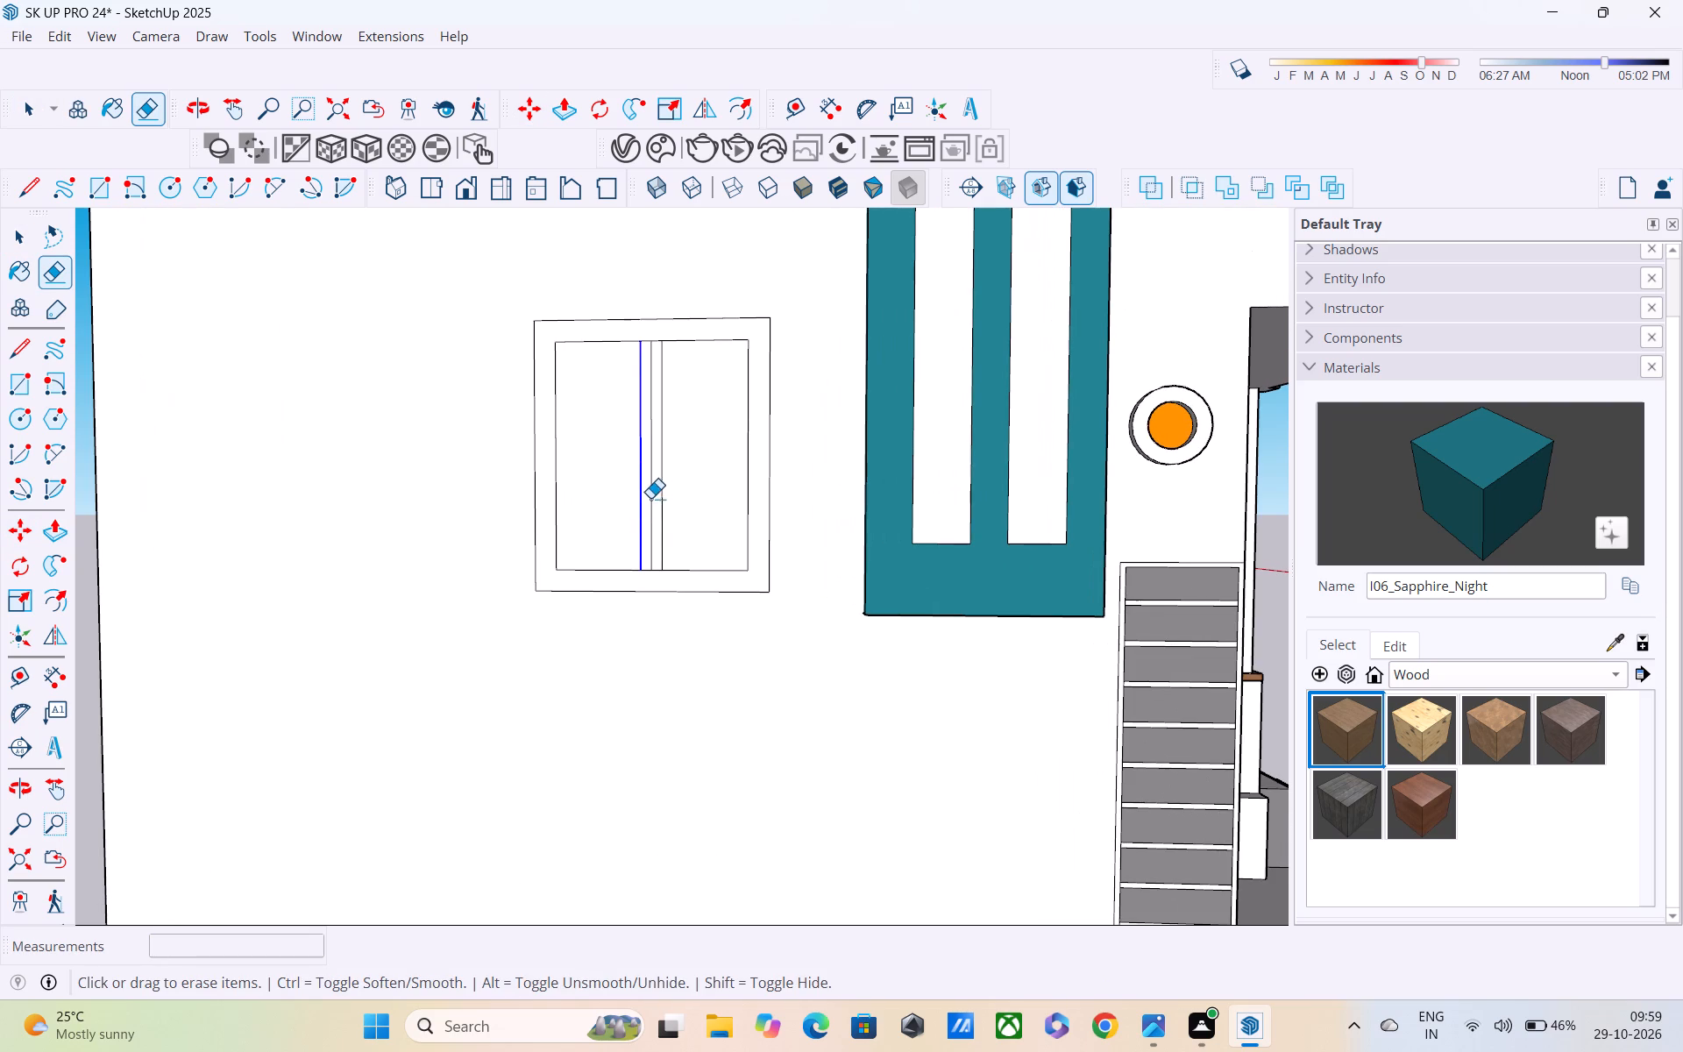
click(654, 483)
middle_drag(654, 483, 654, 694)
scroll(650, 563, up, 3)
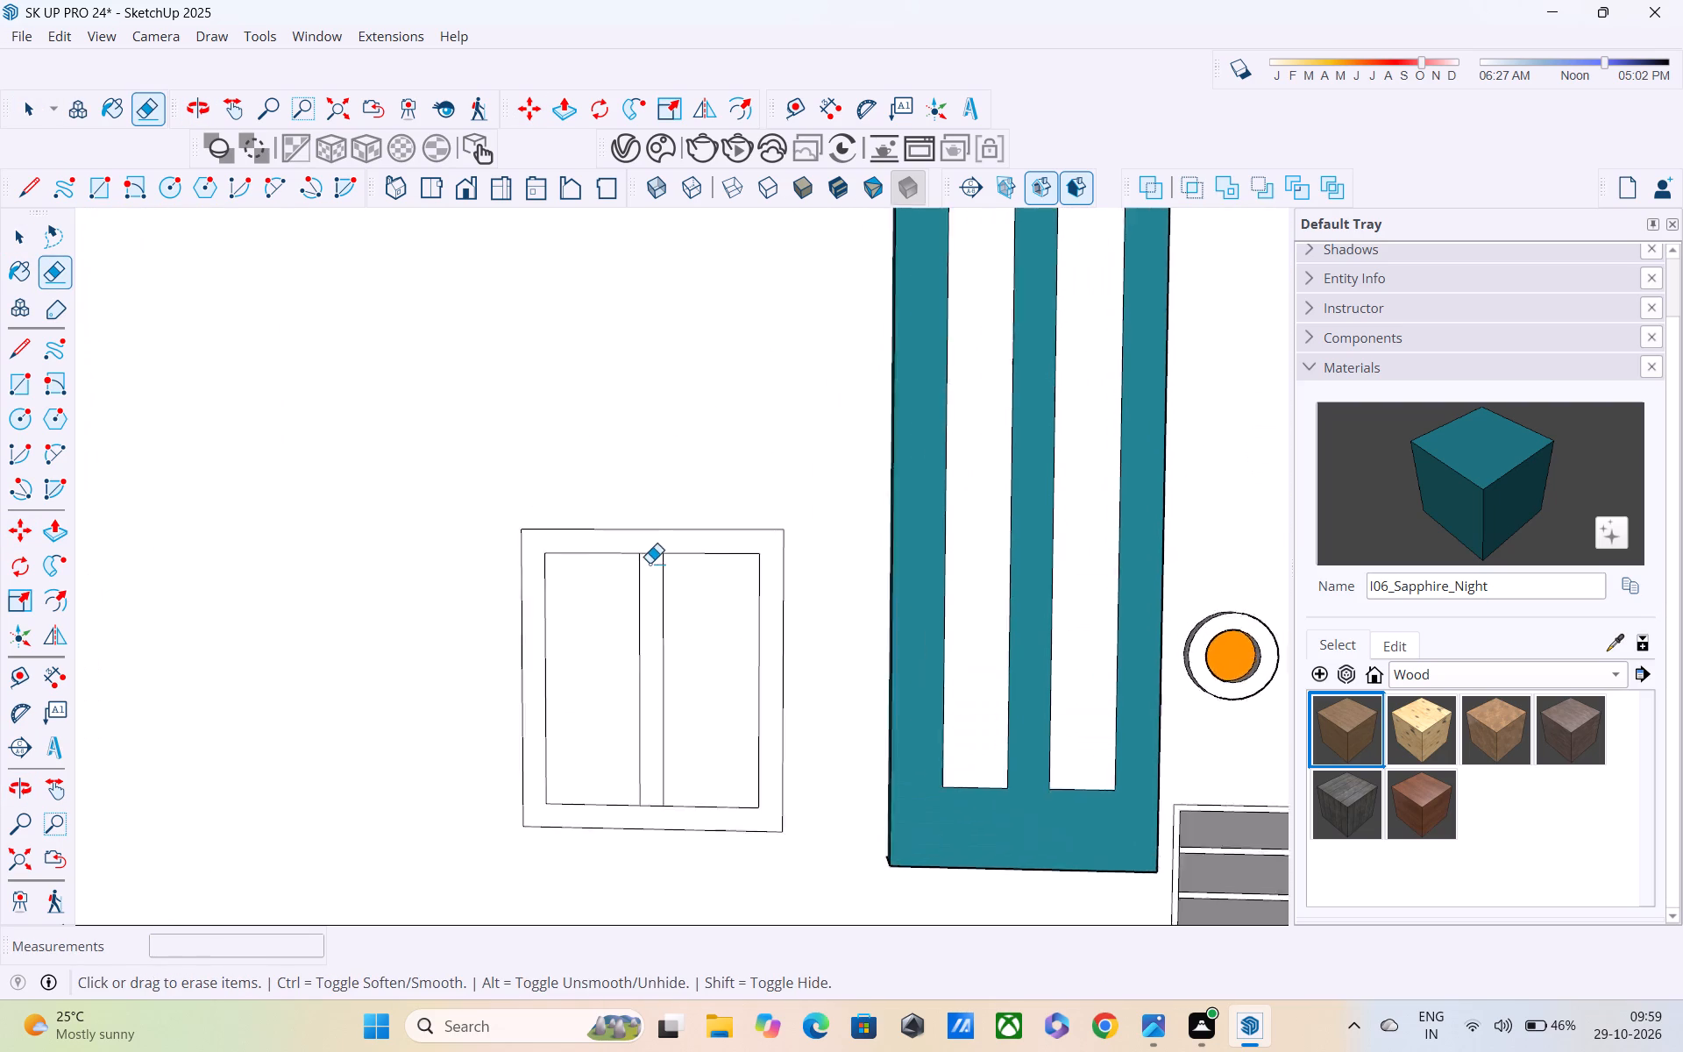
scroll(650, 563, up, 1)
drag(649, 536, 643, 577)
shift+middle_drag(664, 630, 664, 444)
scroll(638, 731, up, 2)
drag(664, 665, 657, 722)
Copy the complete two-pane window outline, with frame and mullion, straight up the wall by about 8' for the upper floor.
scroll(650, 669, down, 3)
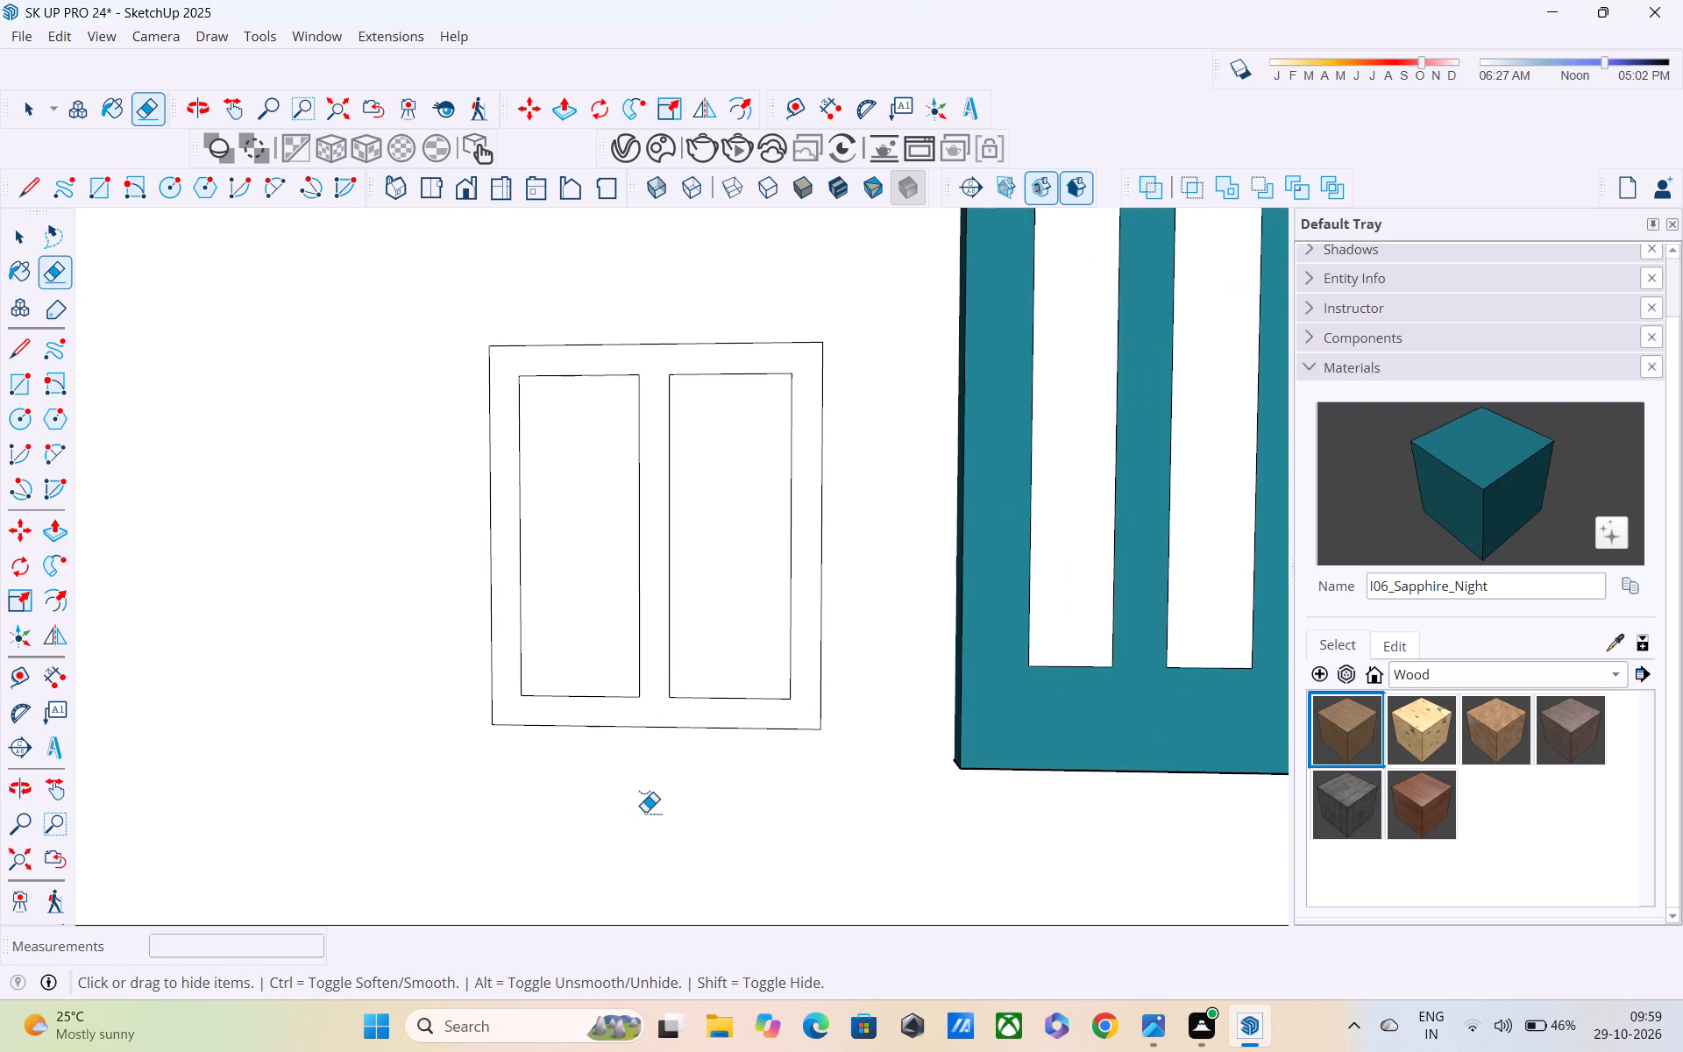
scroll(644, 660, down, 2)
key(space)
middle_drag(644, 684, 643, 795)
scroll(643, 795, up, 1)
scroll(637, 636, down, 4)
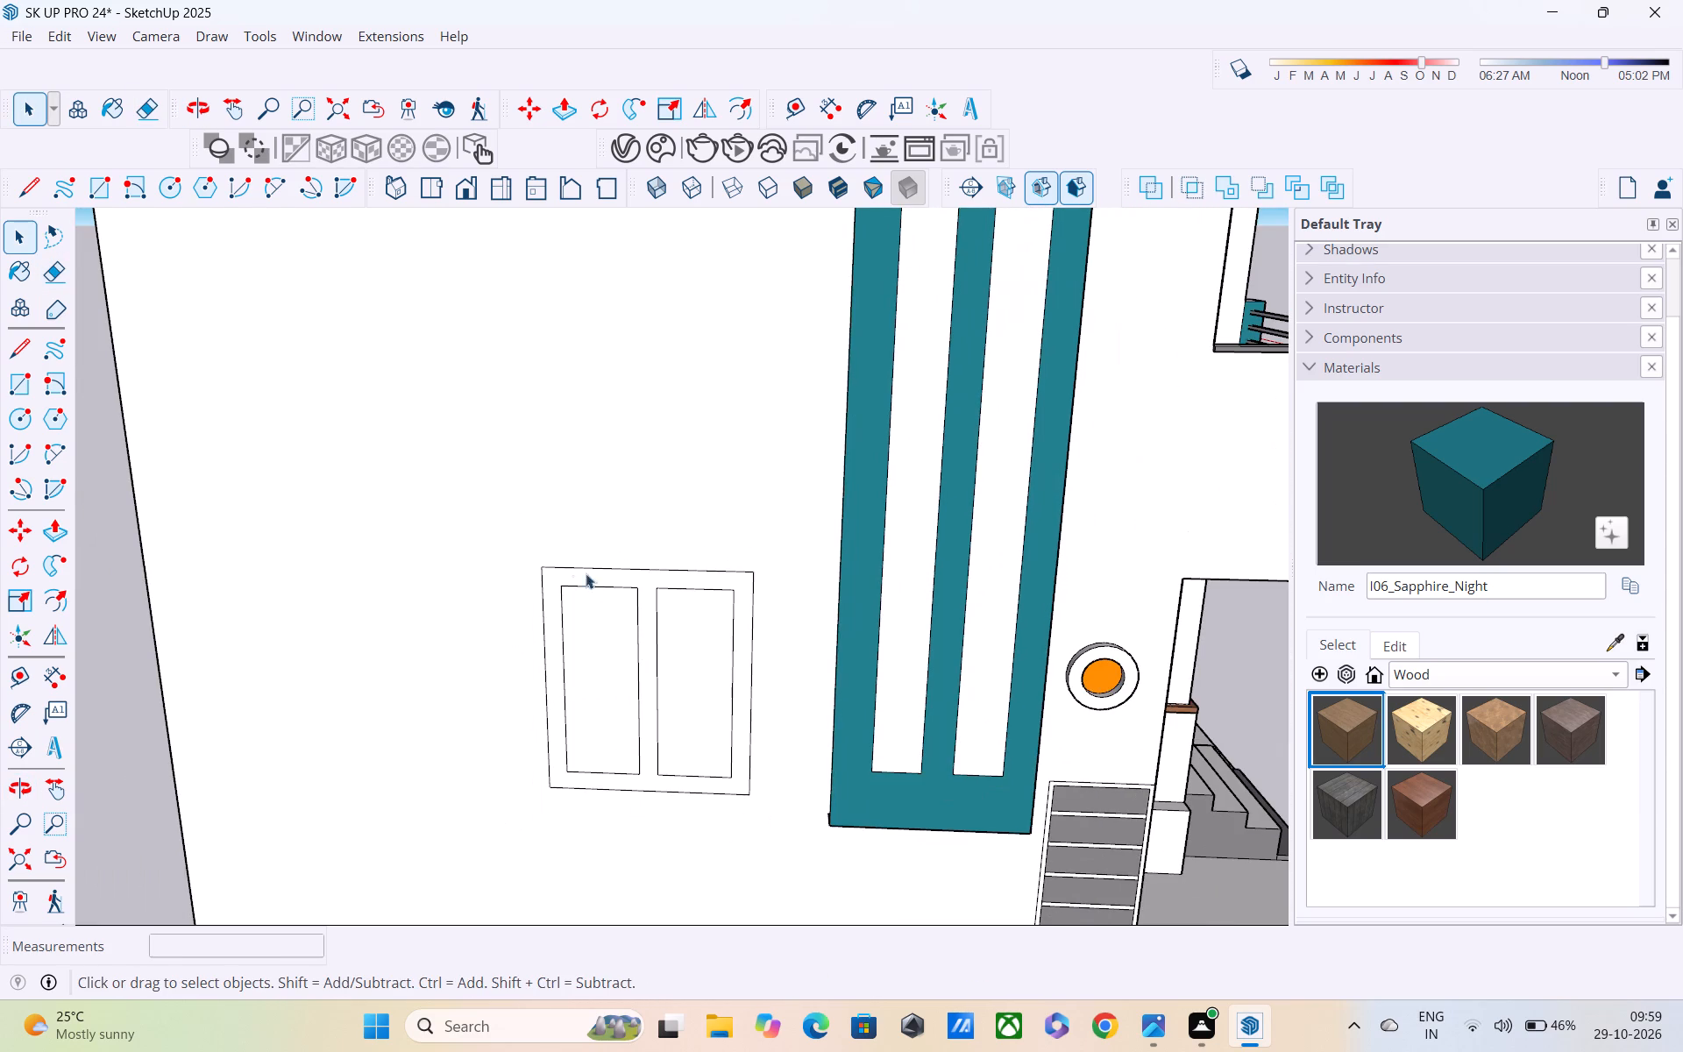
click(488, 514)
key(space)
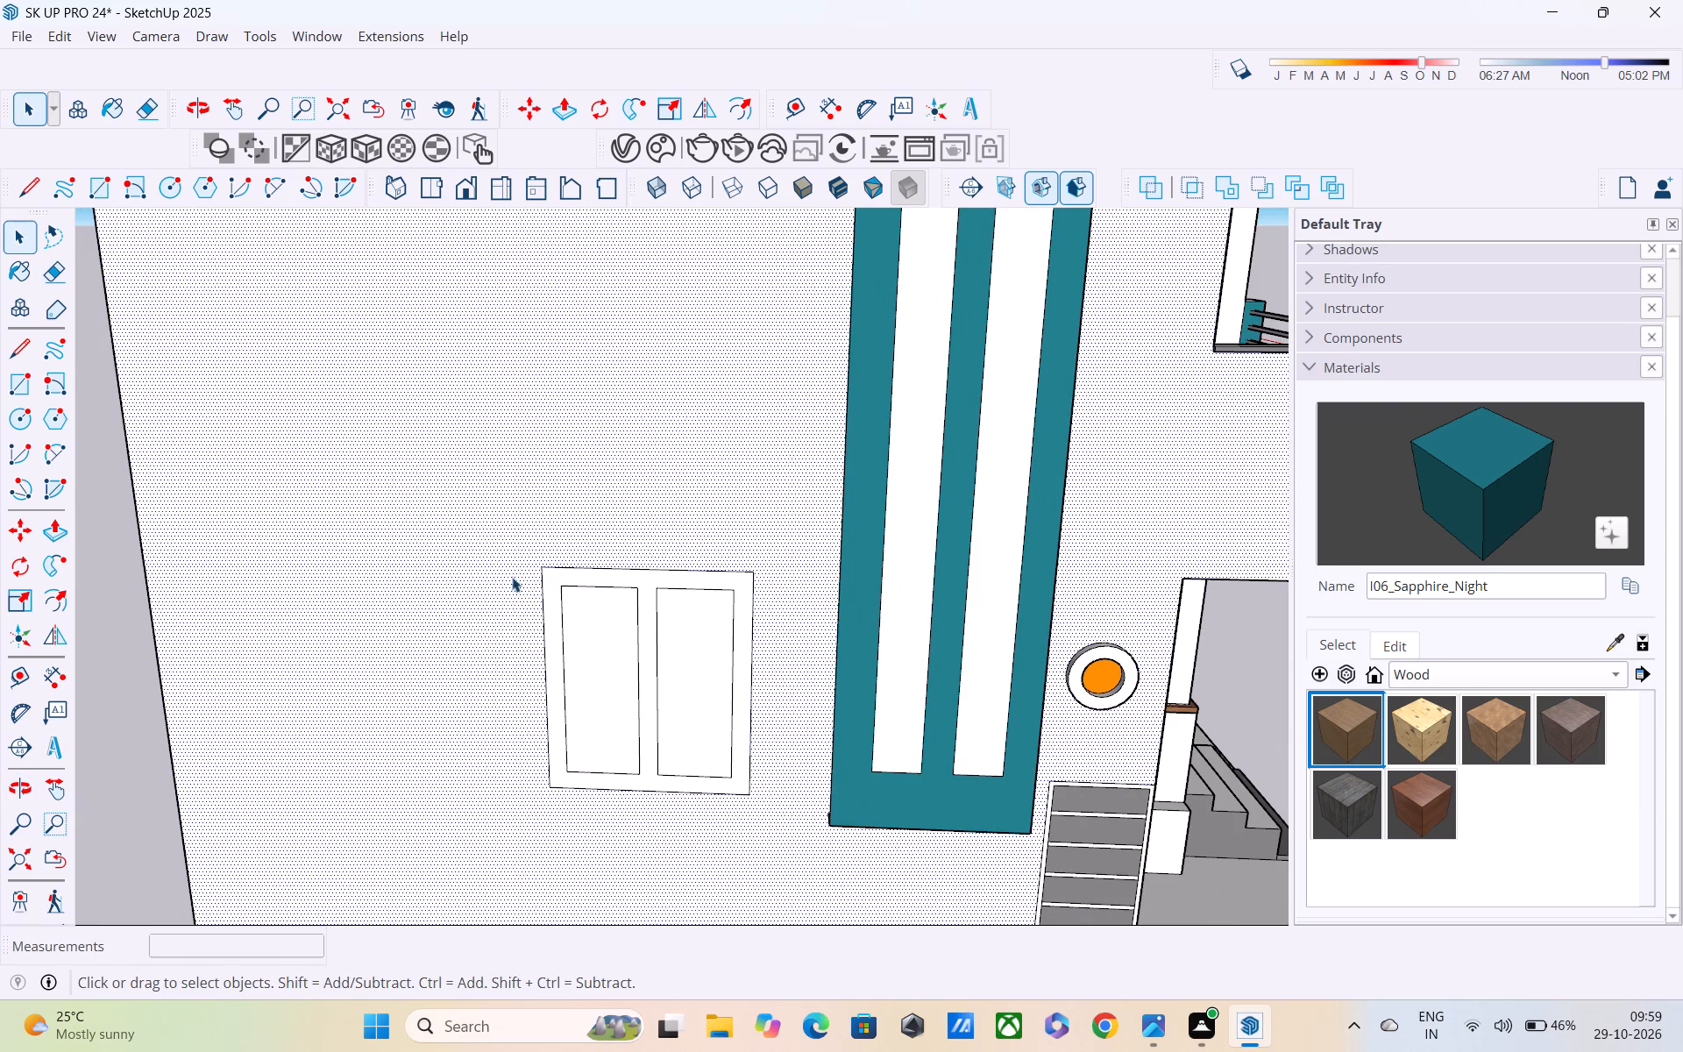
drag(461, 513, 770, 832)
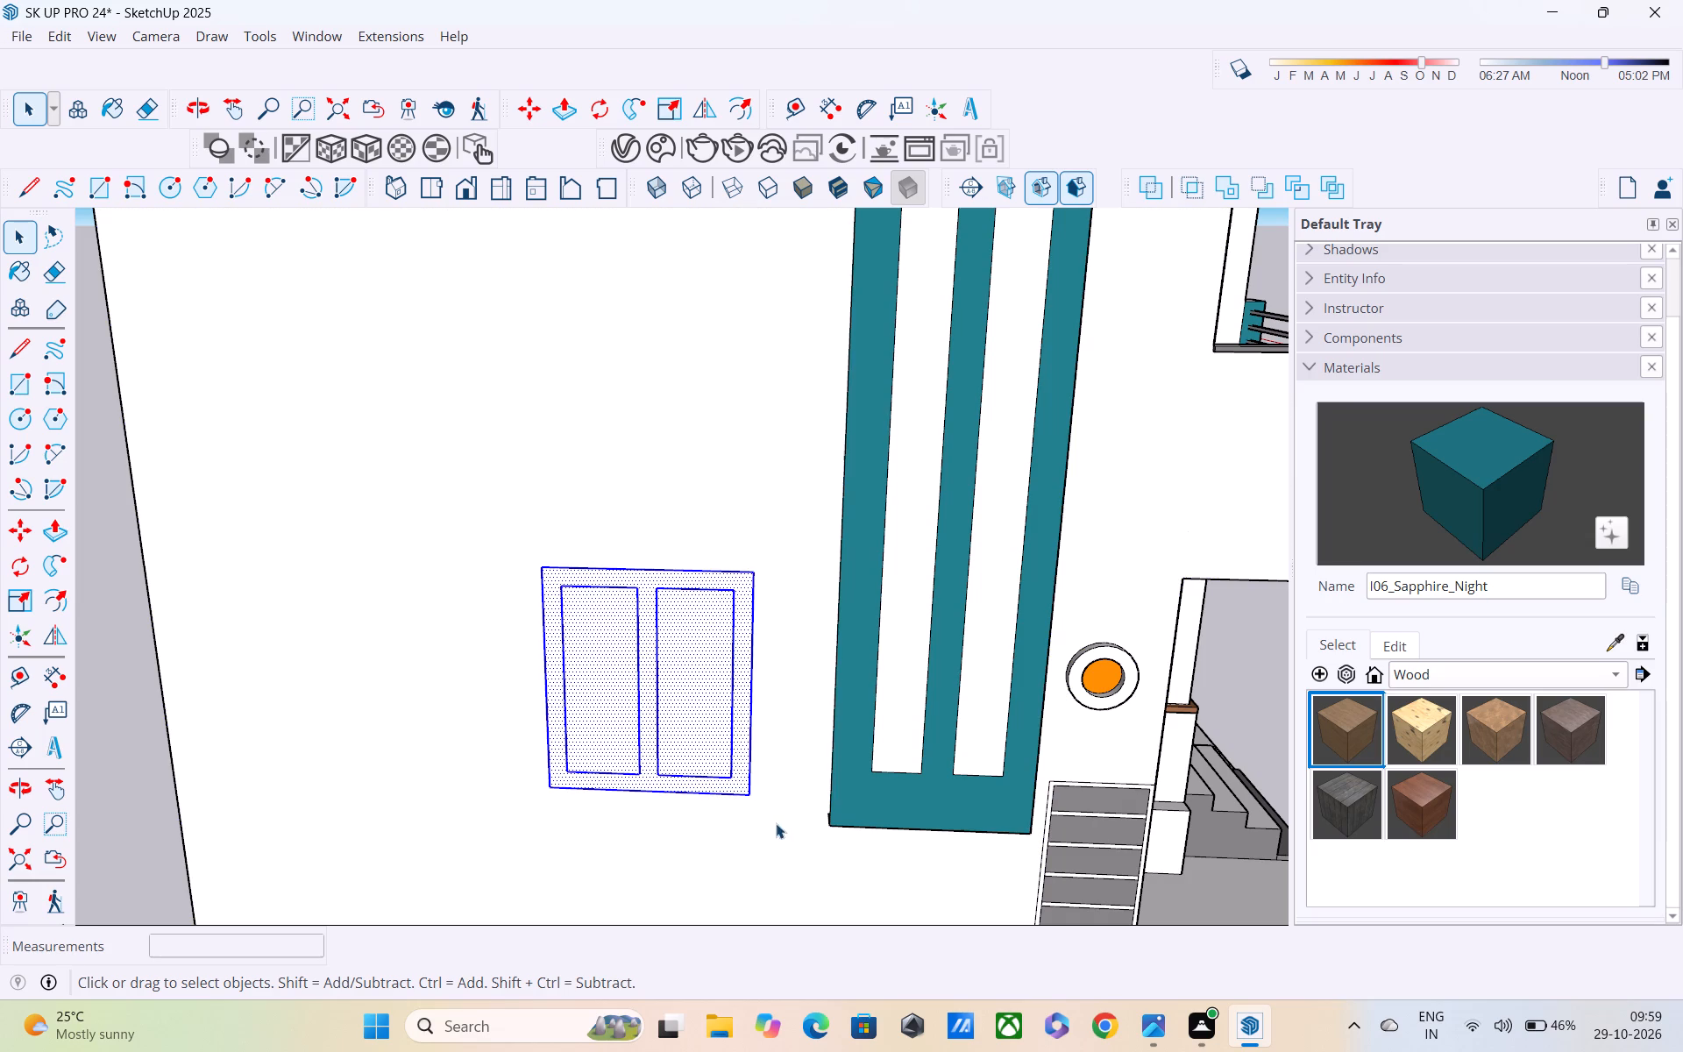
key(m)
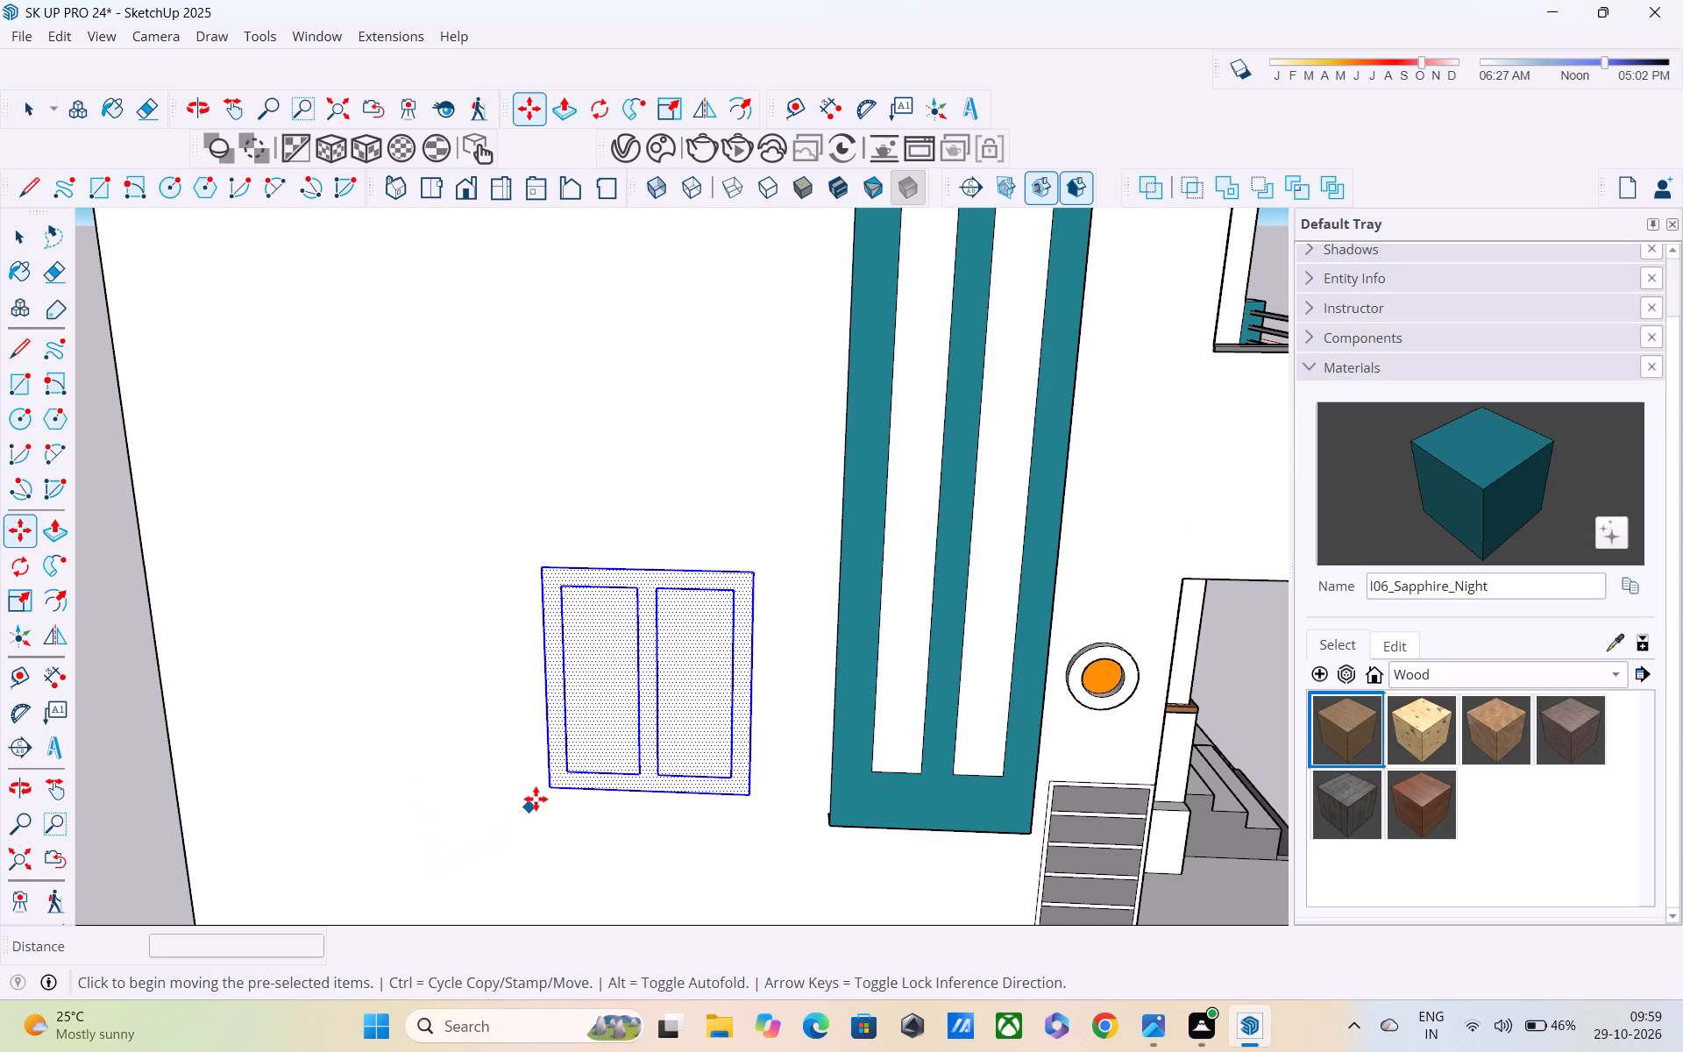
click(558, 783)
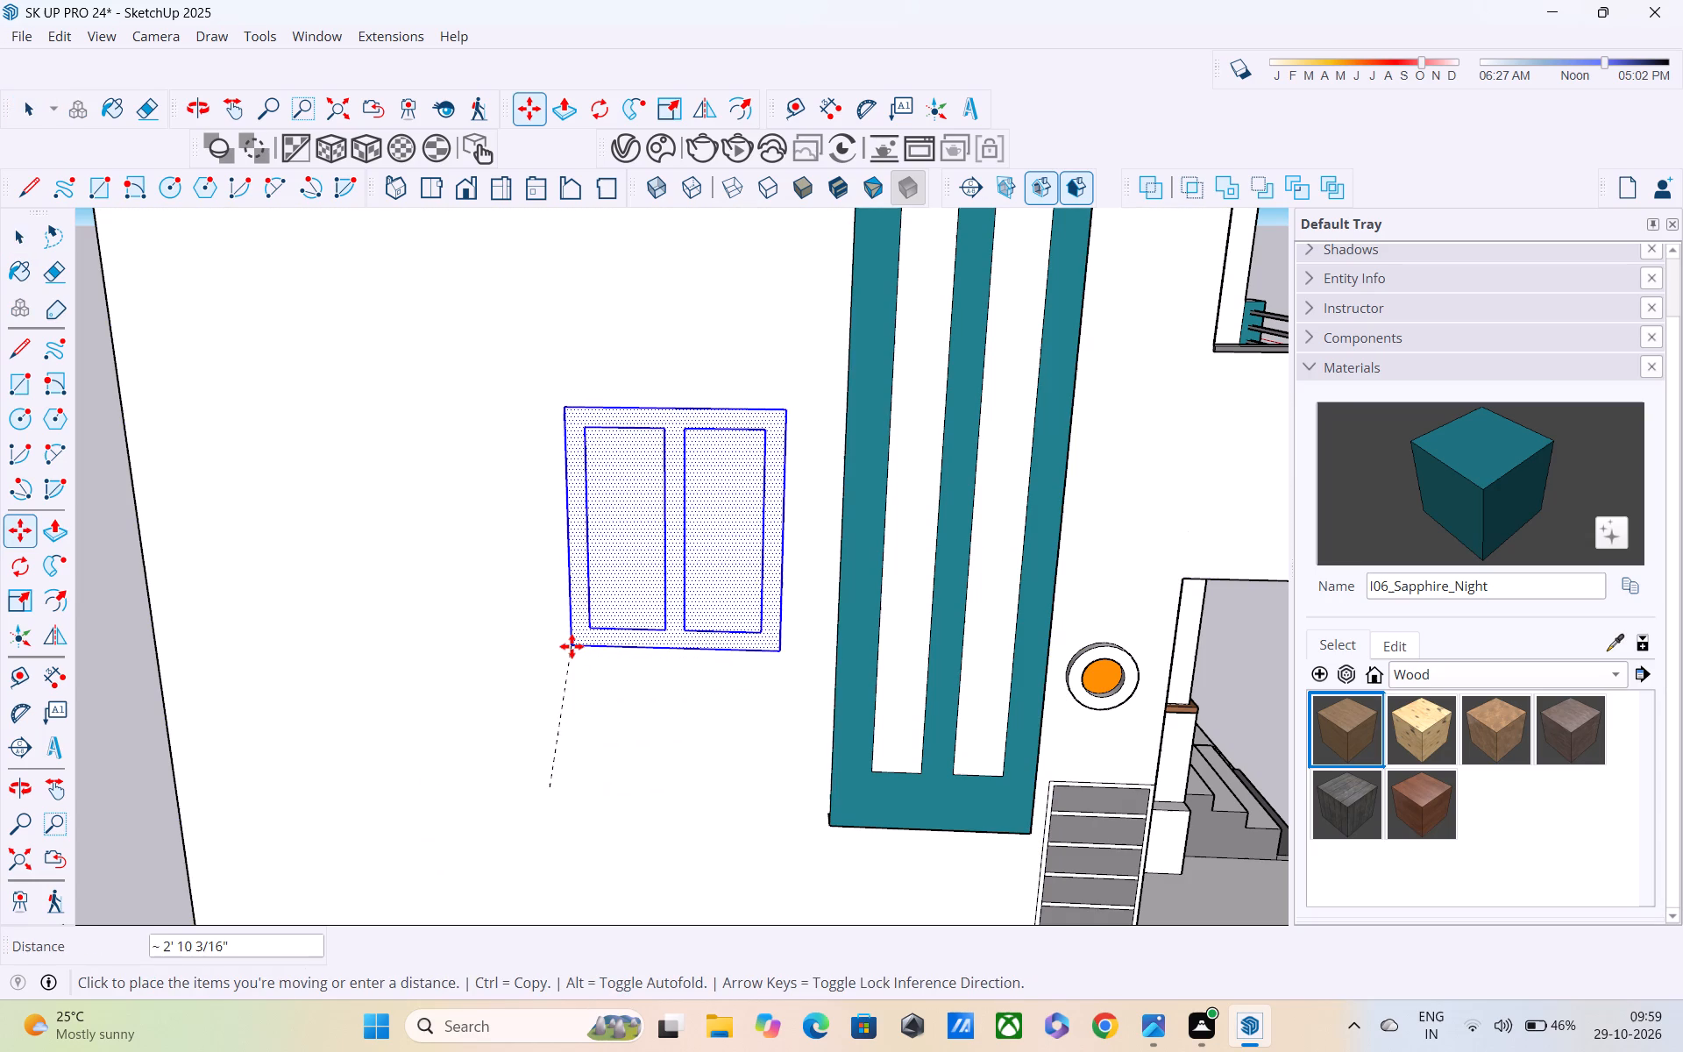
shift+middle_drag(555, 562, 504, 1023)
scroll(509, 733, down, 3)
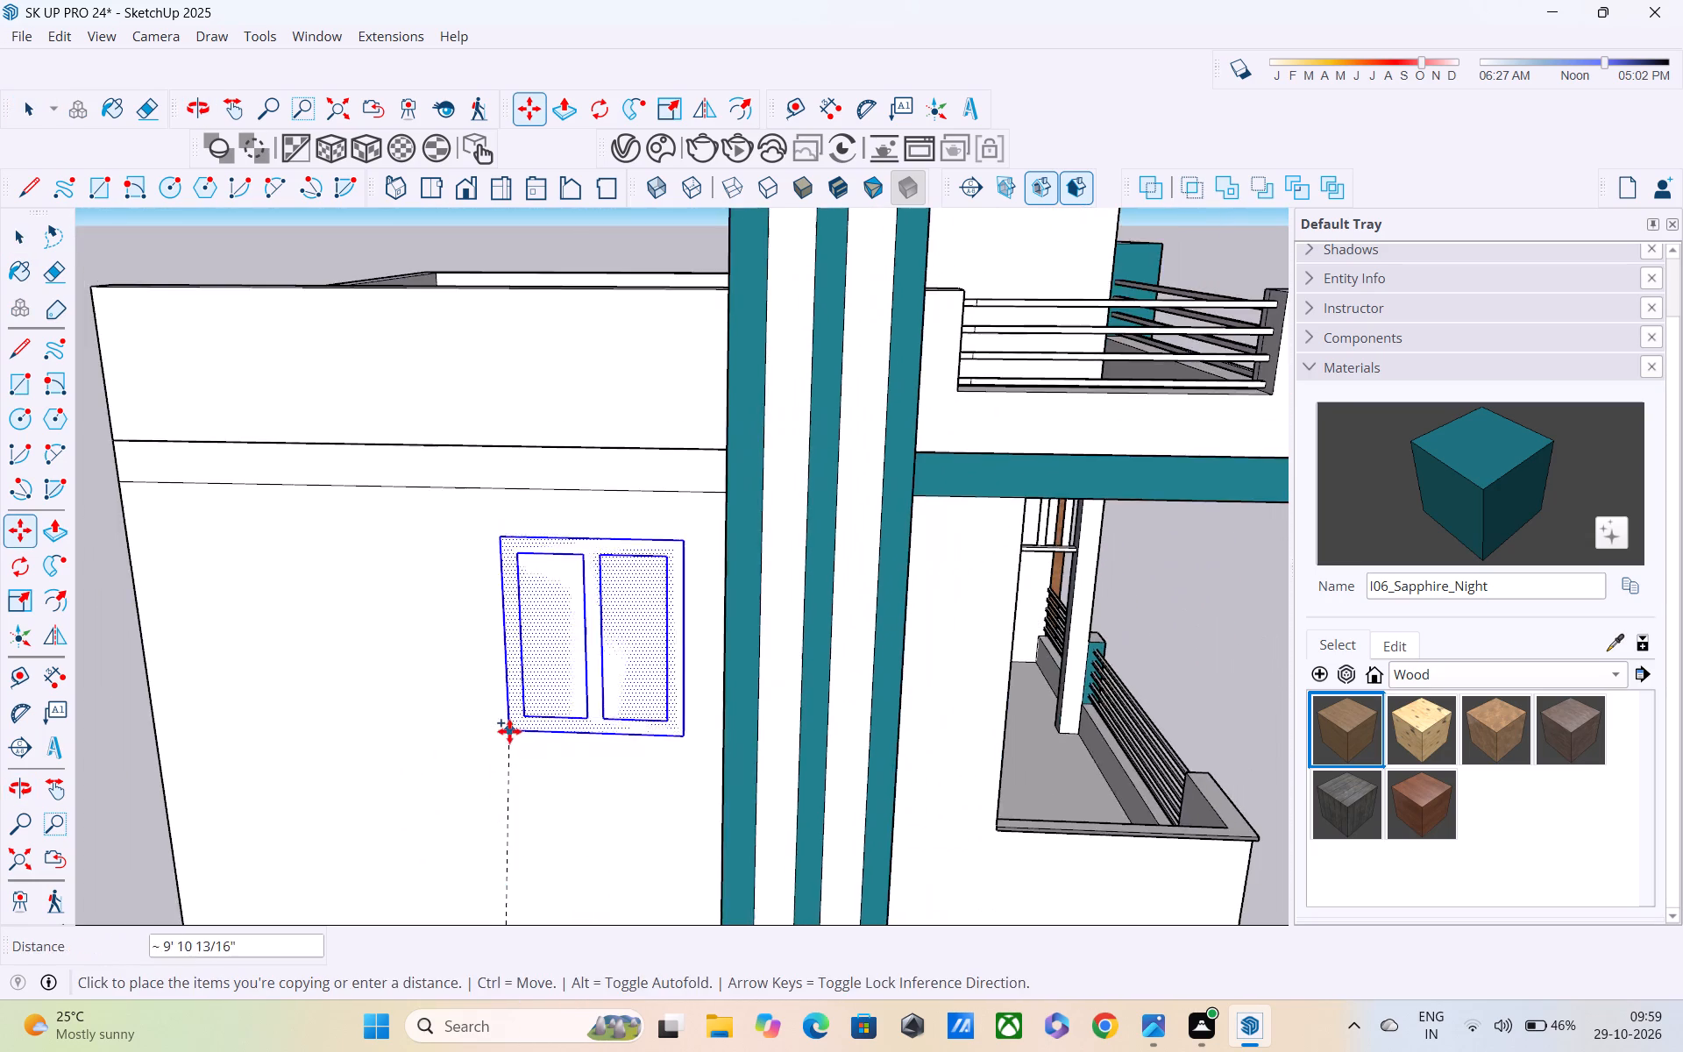
middle_drag(508, 729, 502, 863)
middle_drag(492, 828, 631, 324)
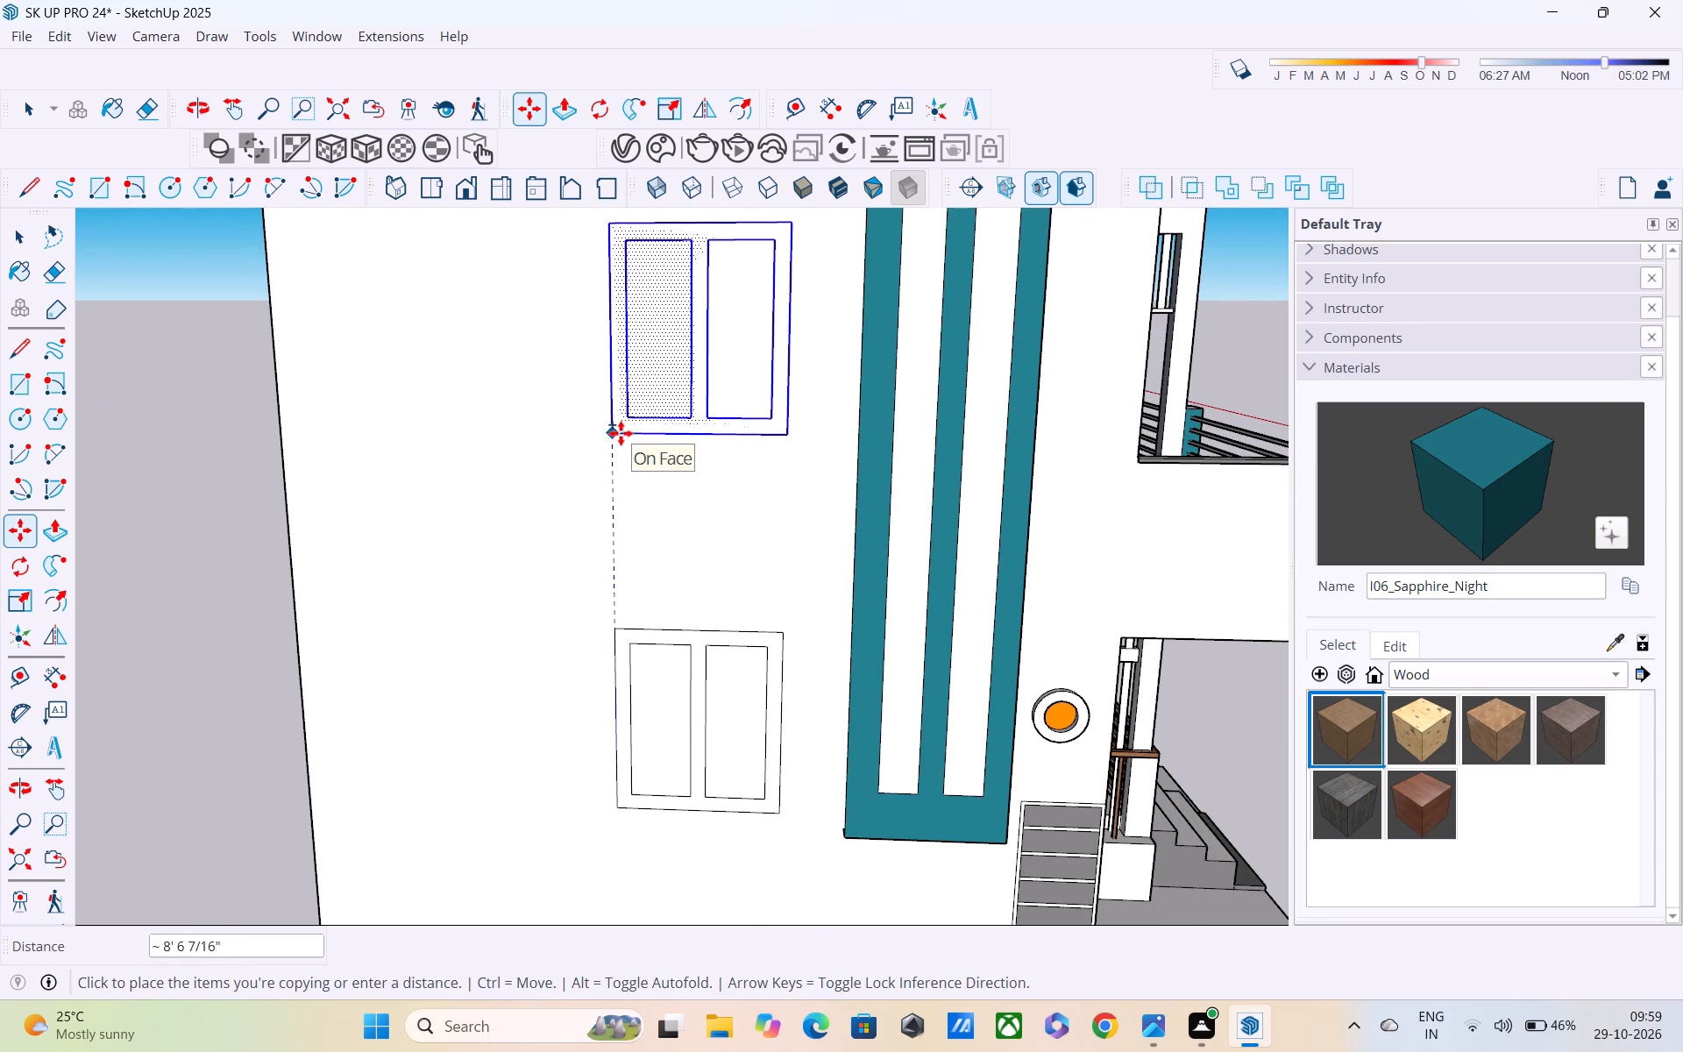
click(621, 449)
key(space)
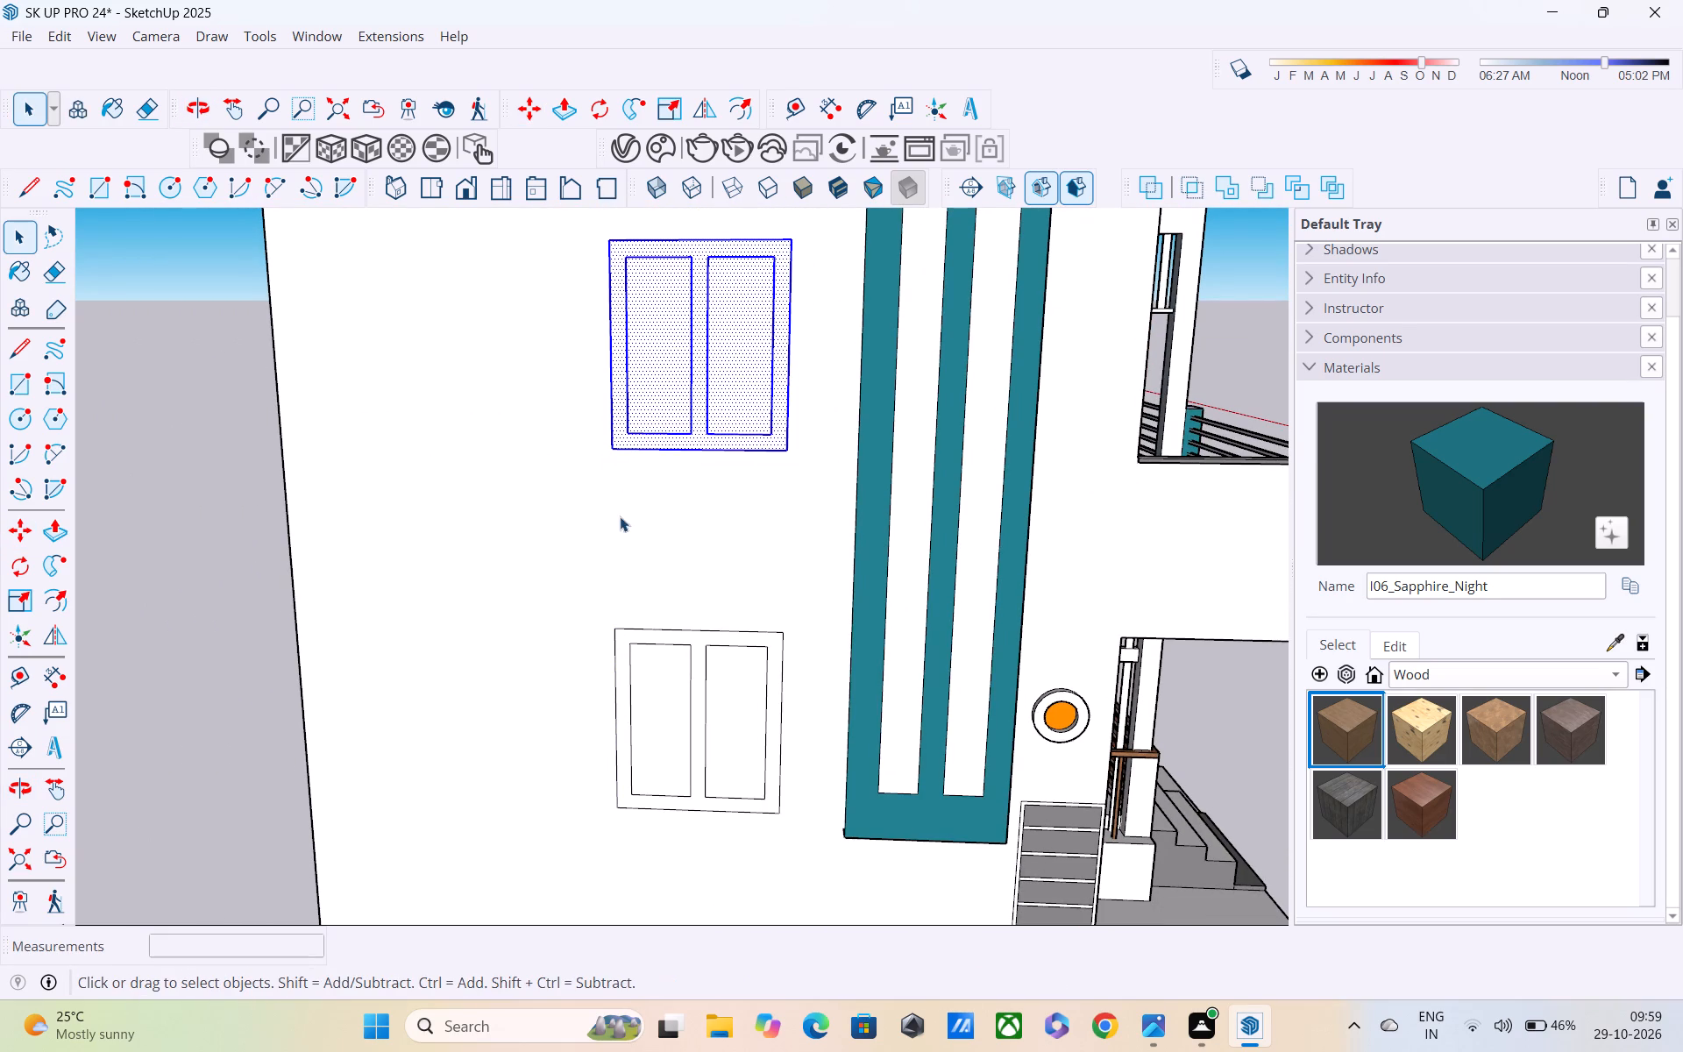
click(144, 440)
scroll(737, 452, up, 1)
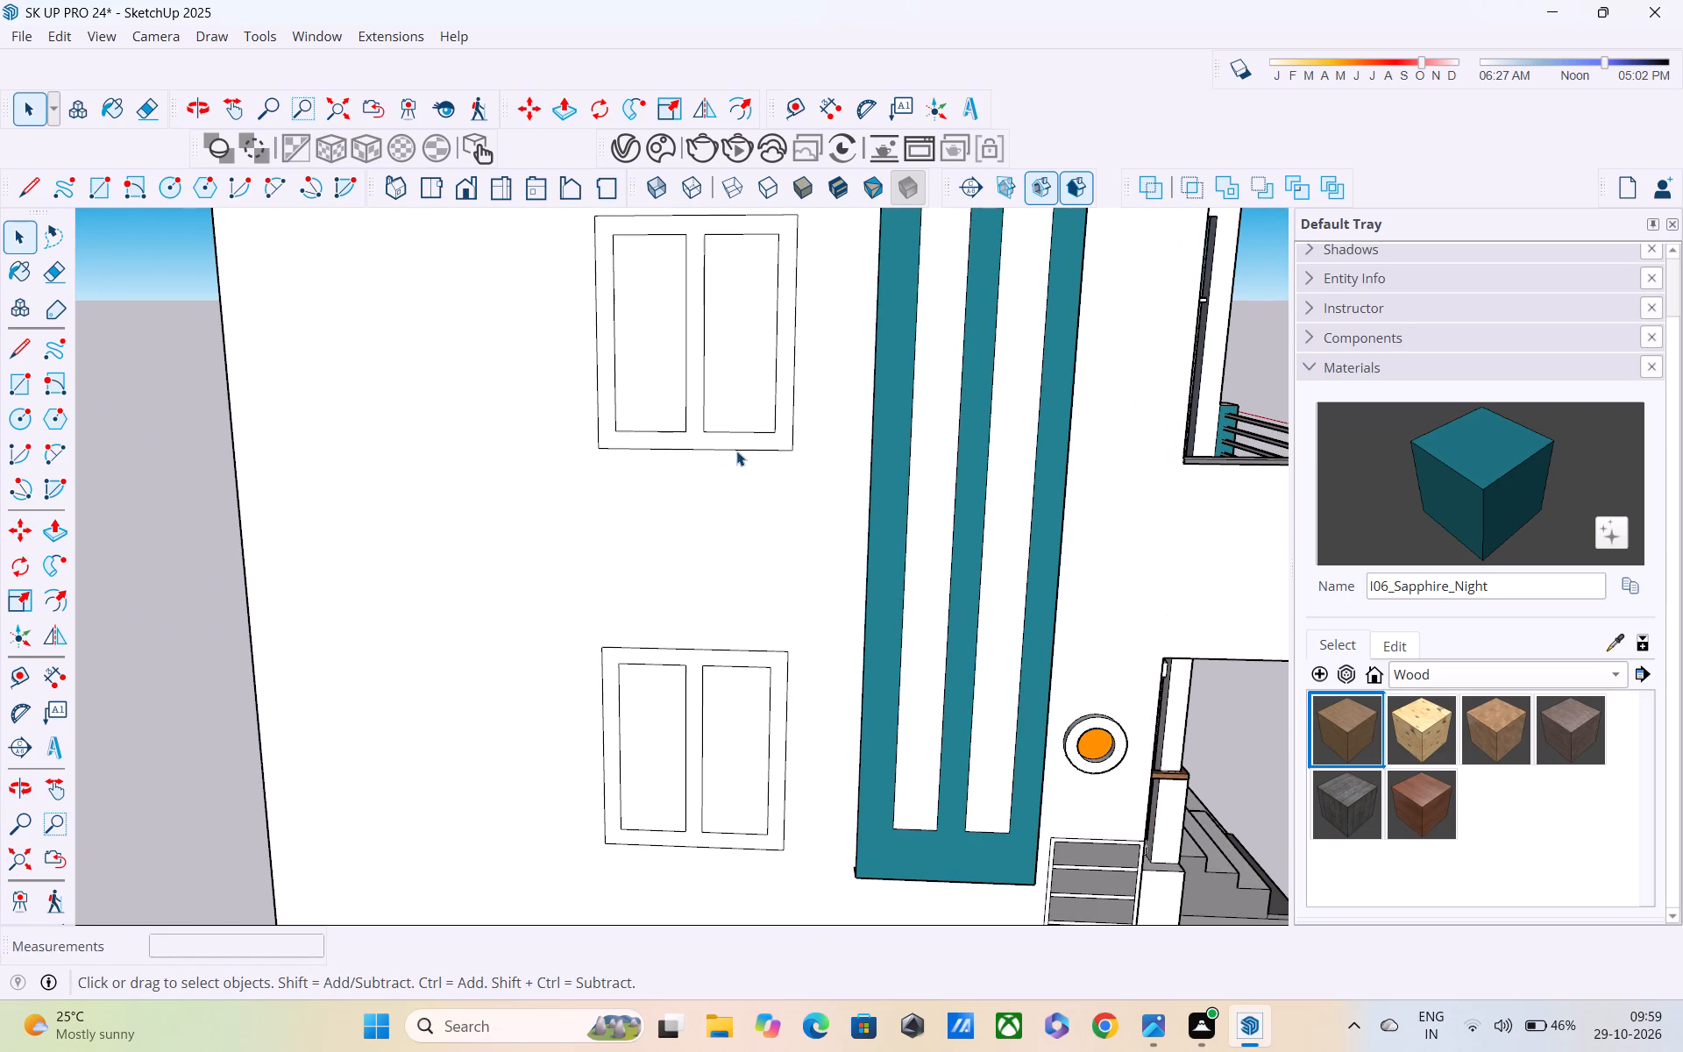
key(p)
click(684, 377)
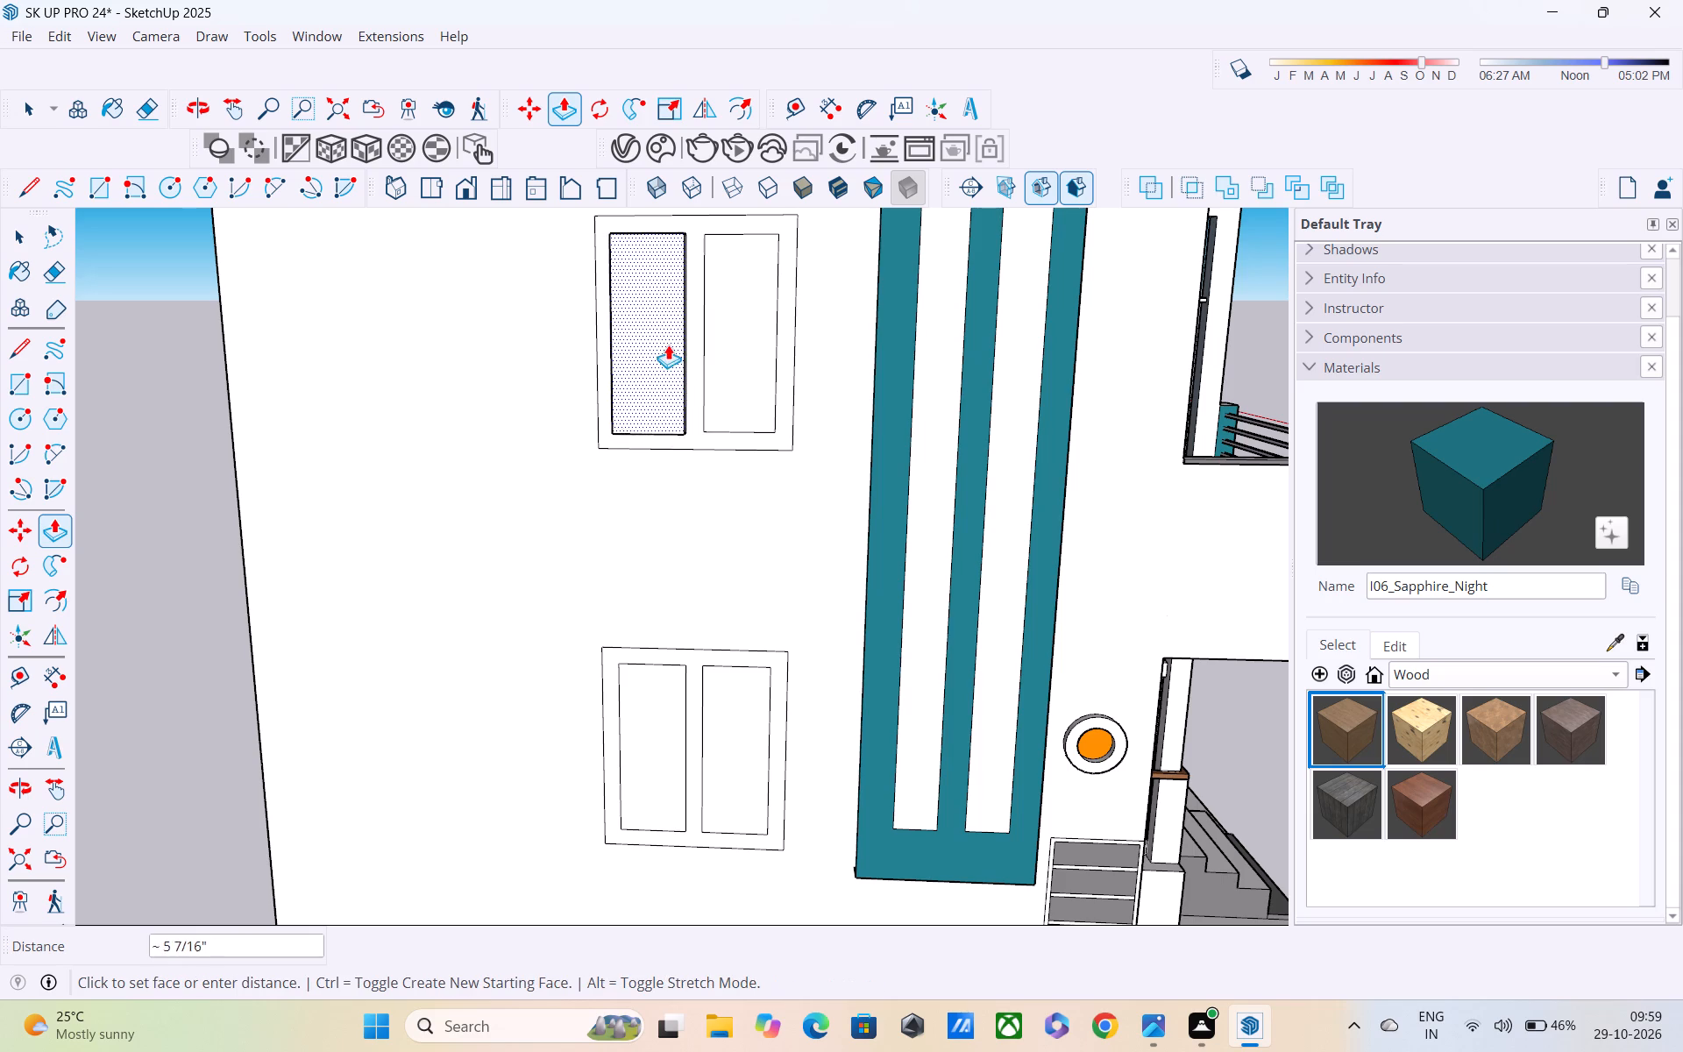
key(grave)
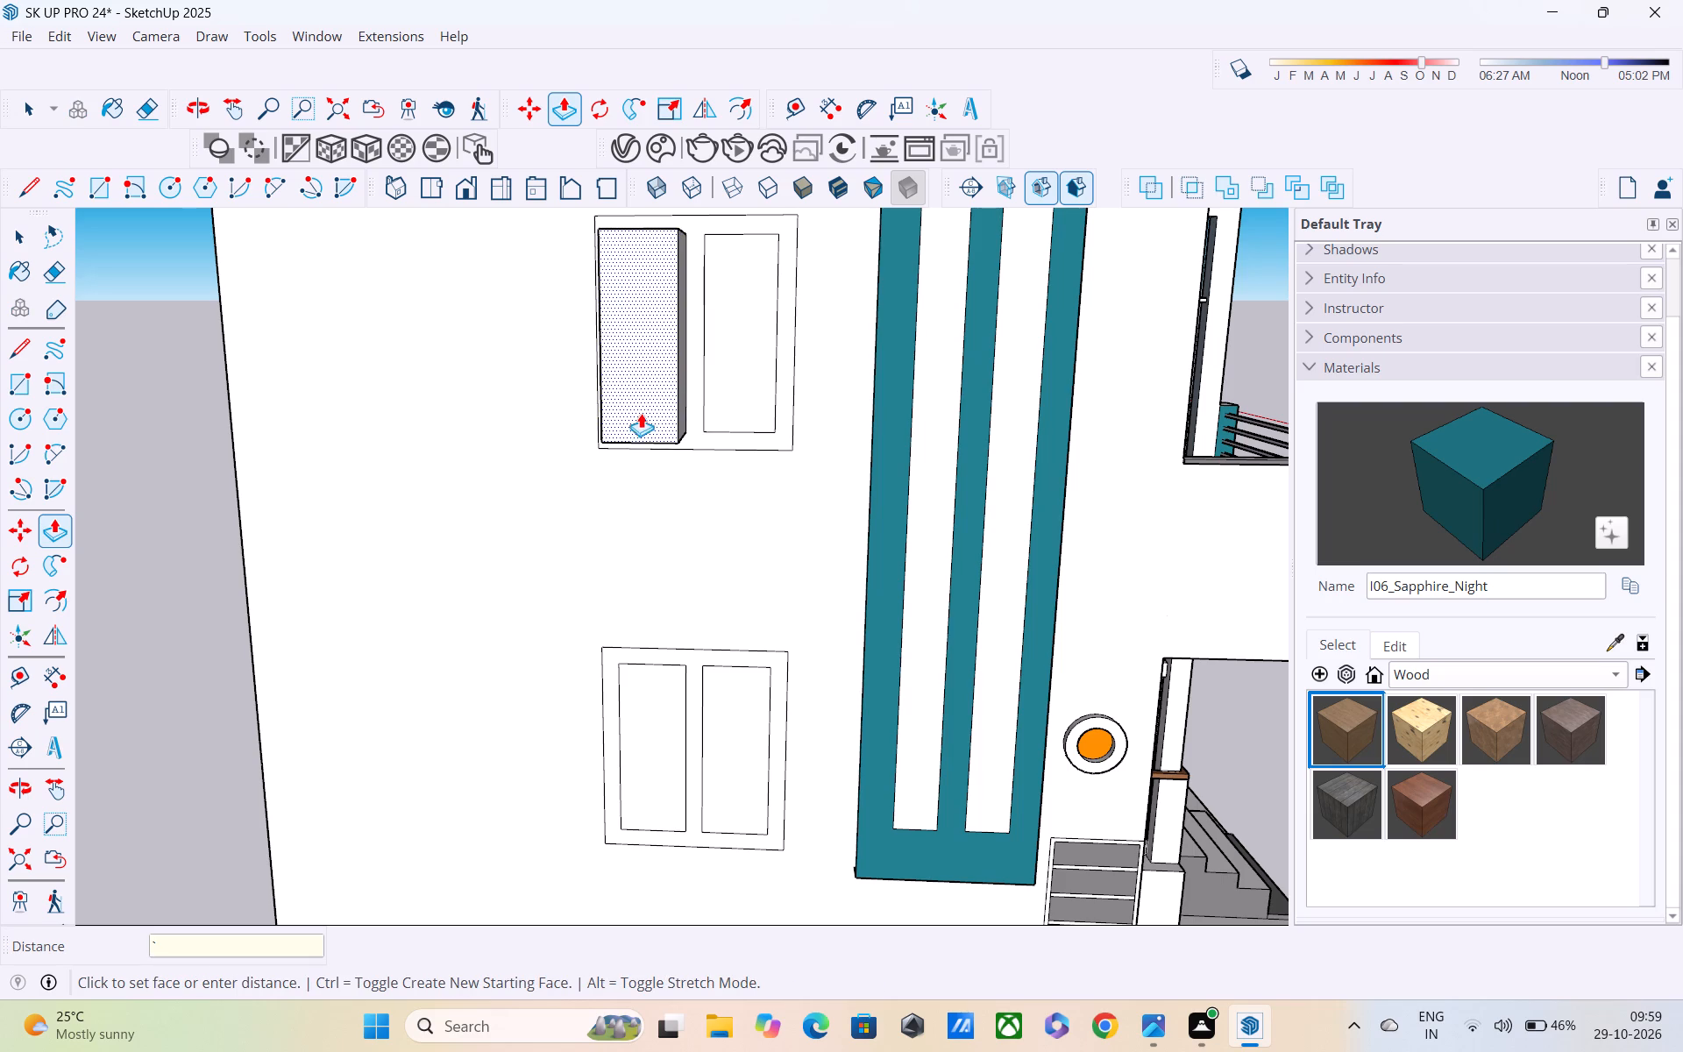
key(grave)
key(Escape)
Extrude the upper window's frame 3" out from the wall and pull the lower window's frame out to the same depth.
click(609, 424)
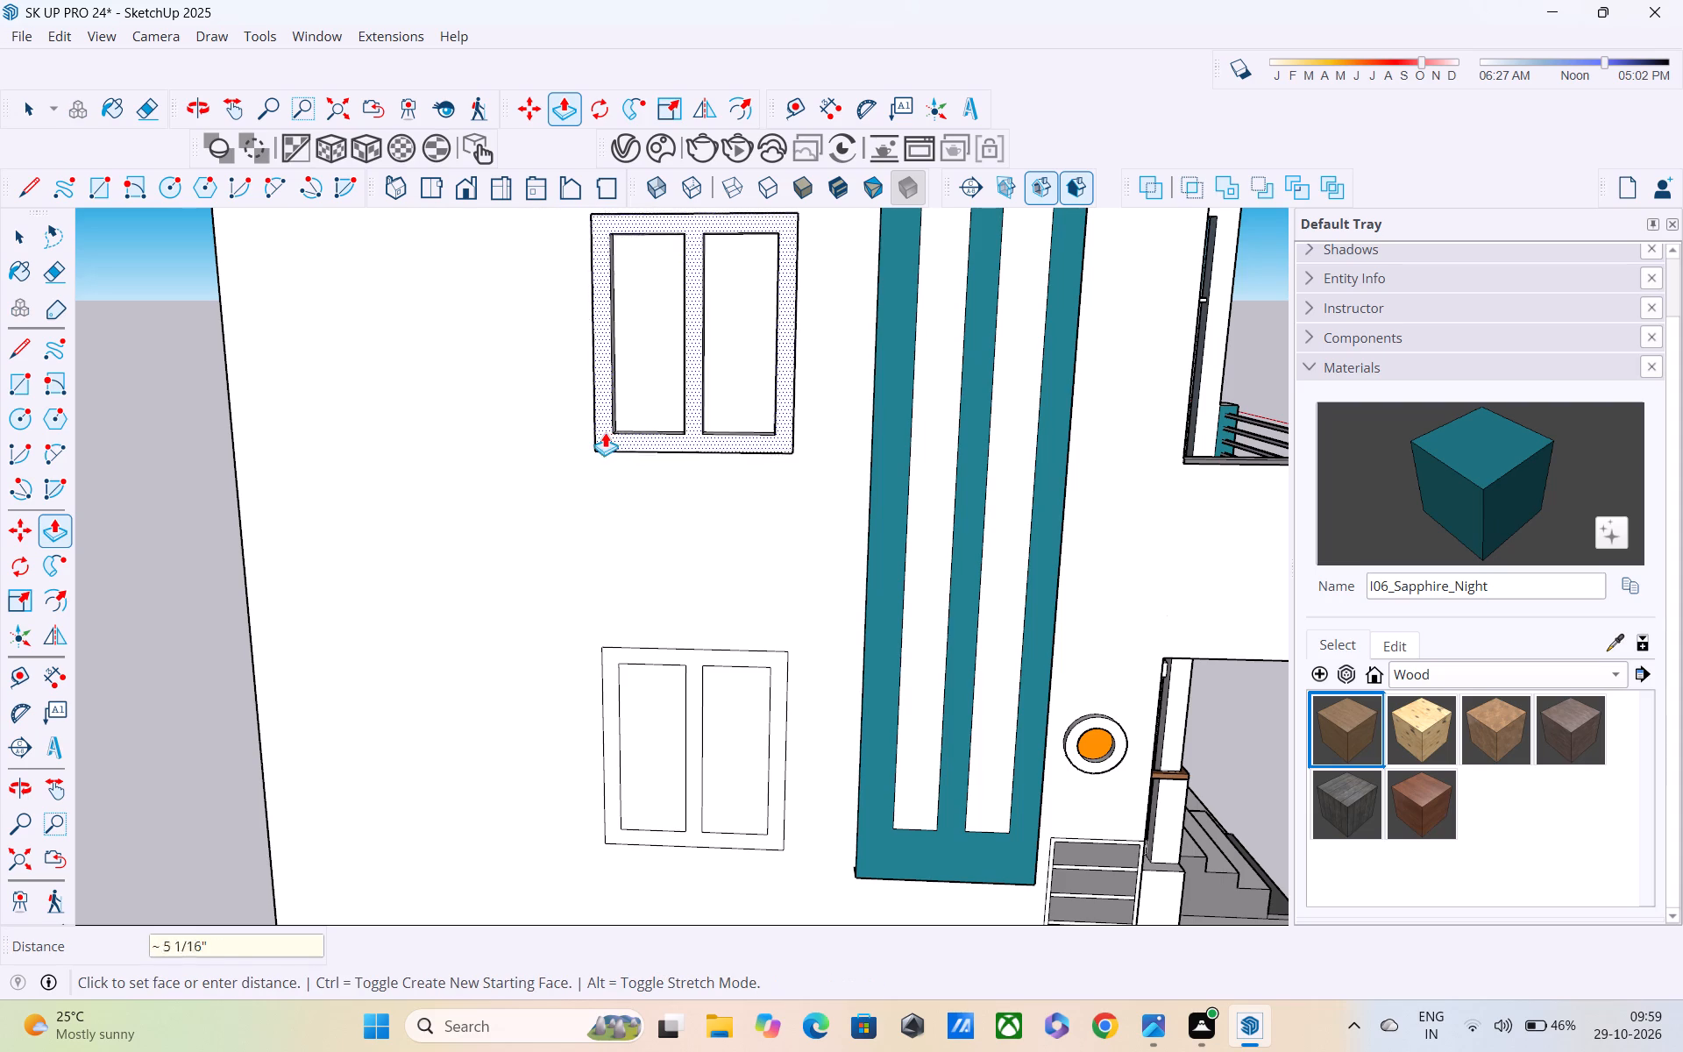
text(3")
key(Return)
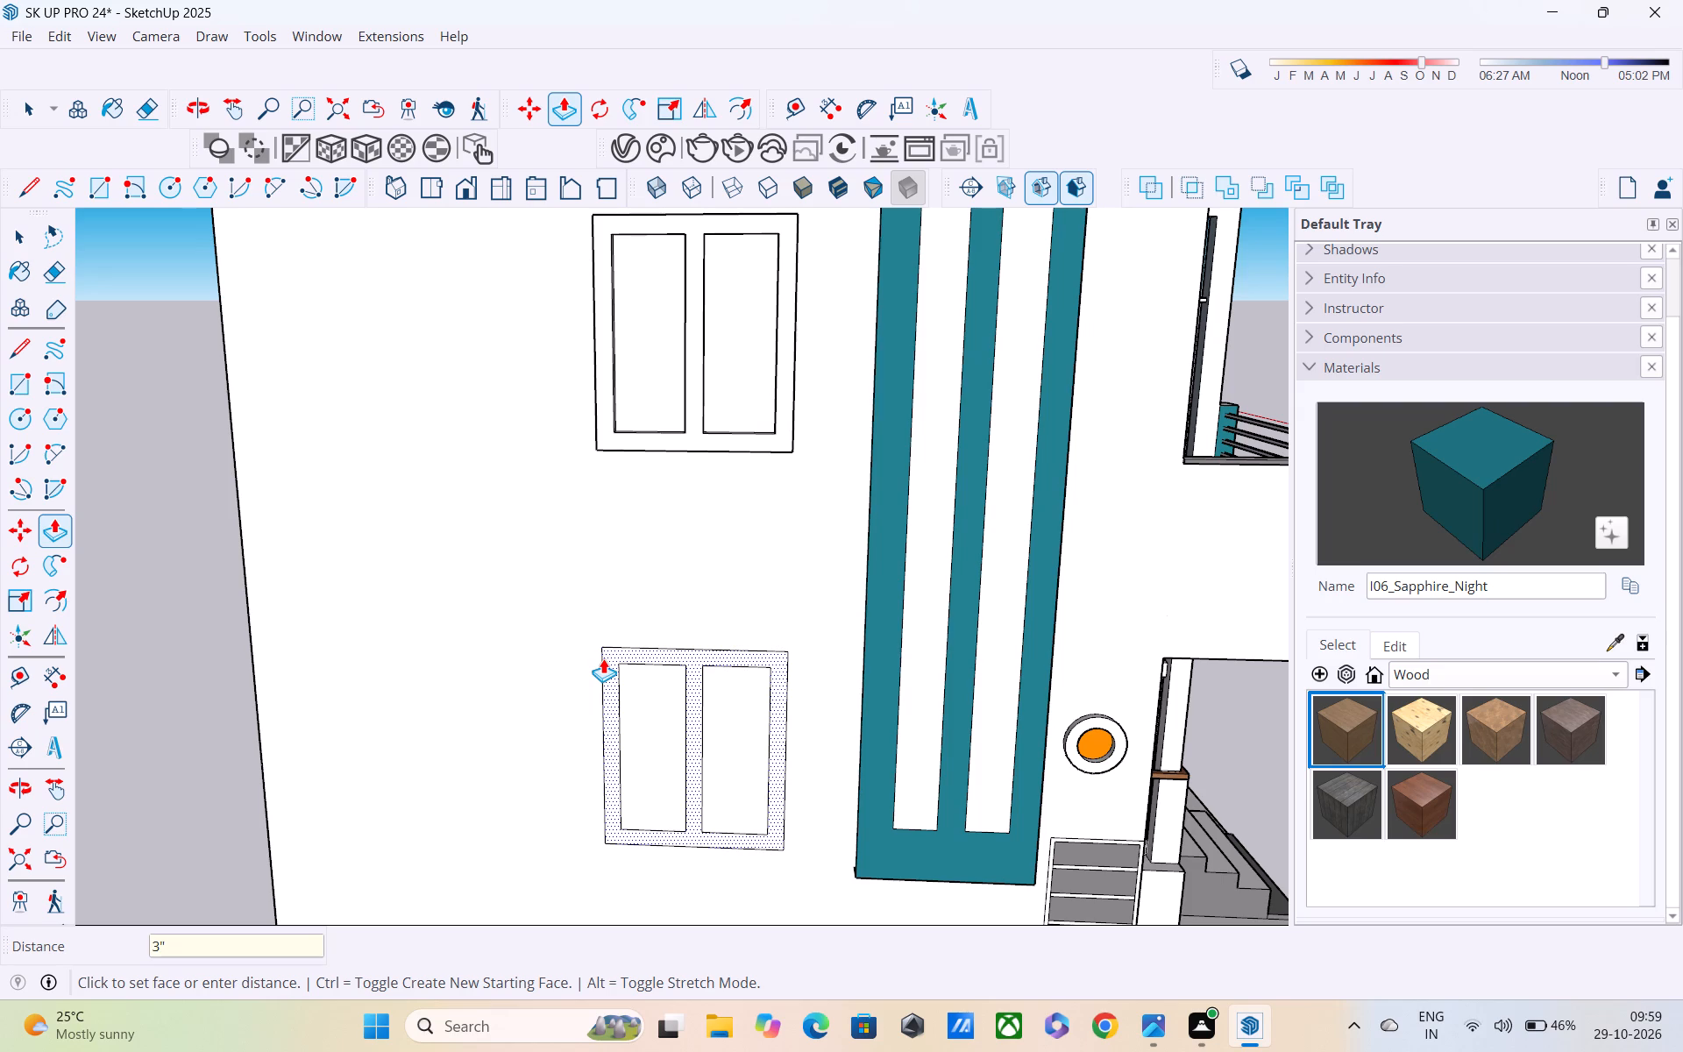
click(603, 658)
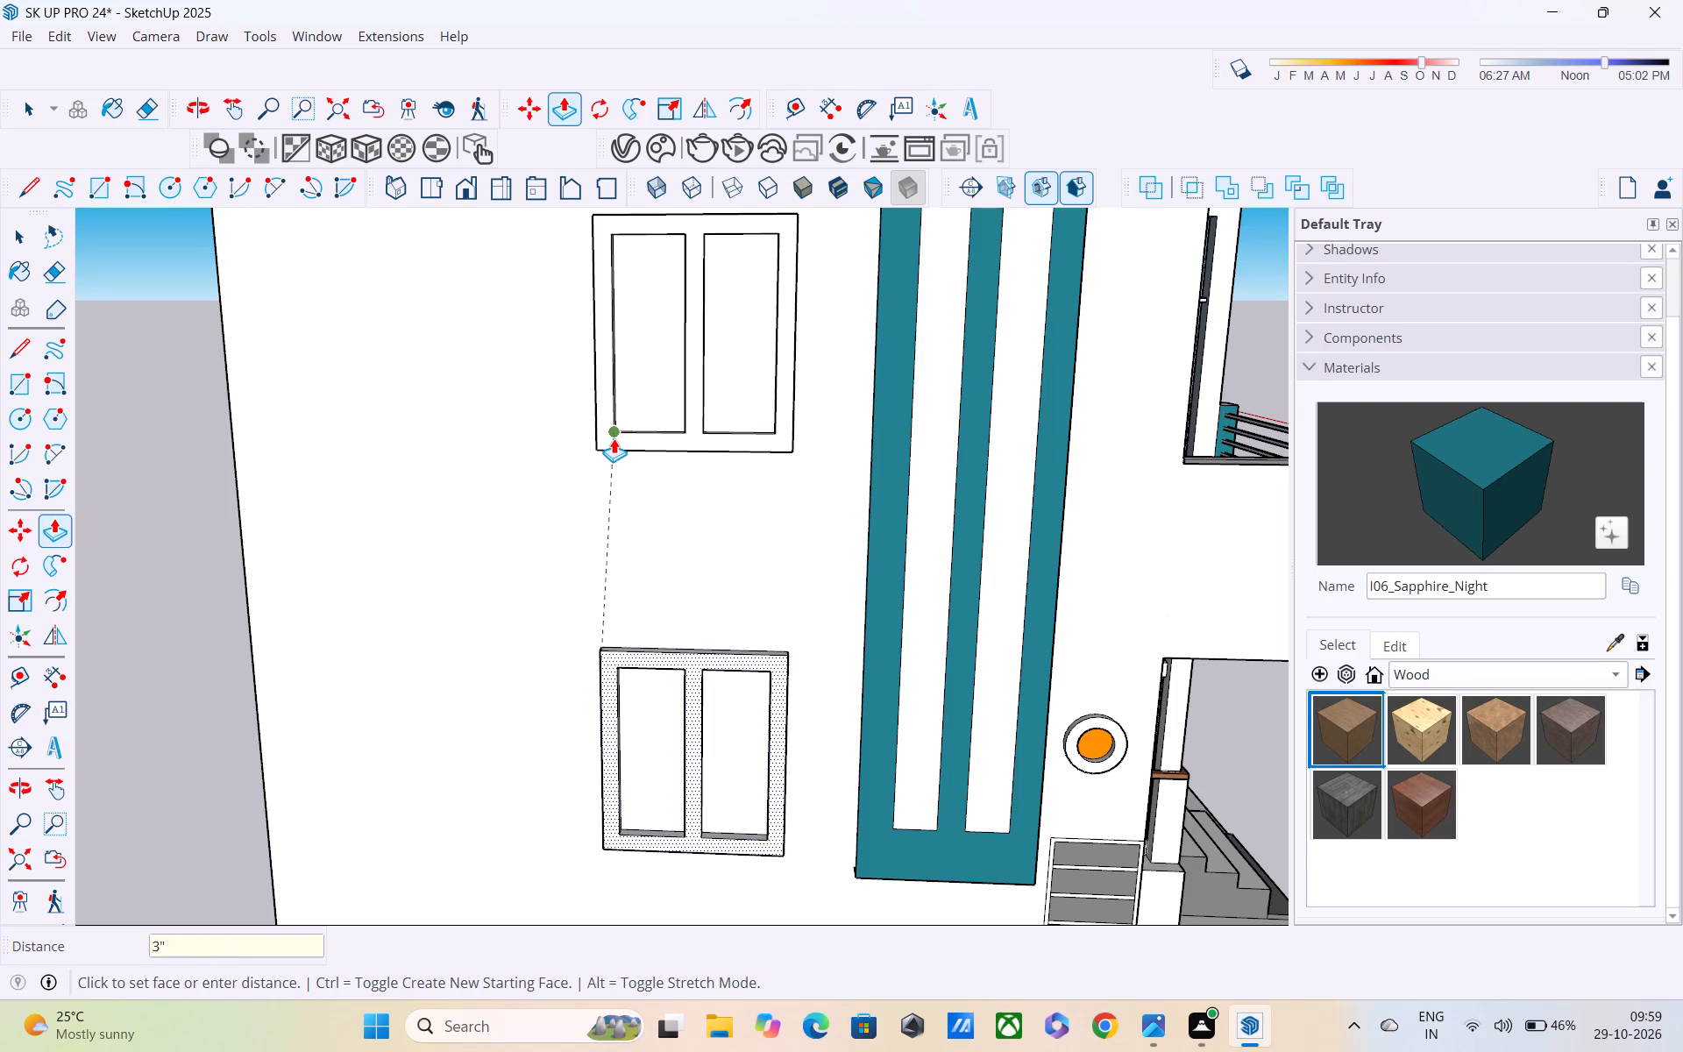
click(614, 439)
middle_drag(628, 721, 398, 515)
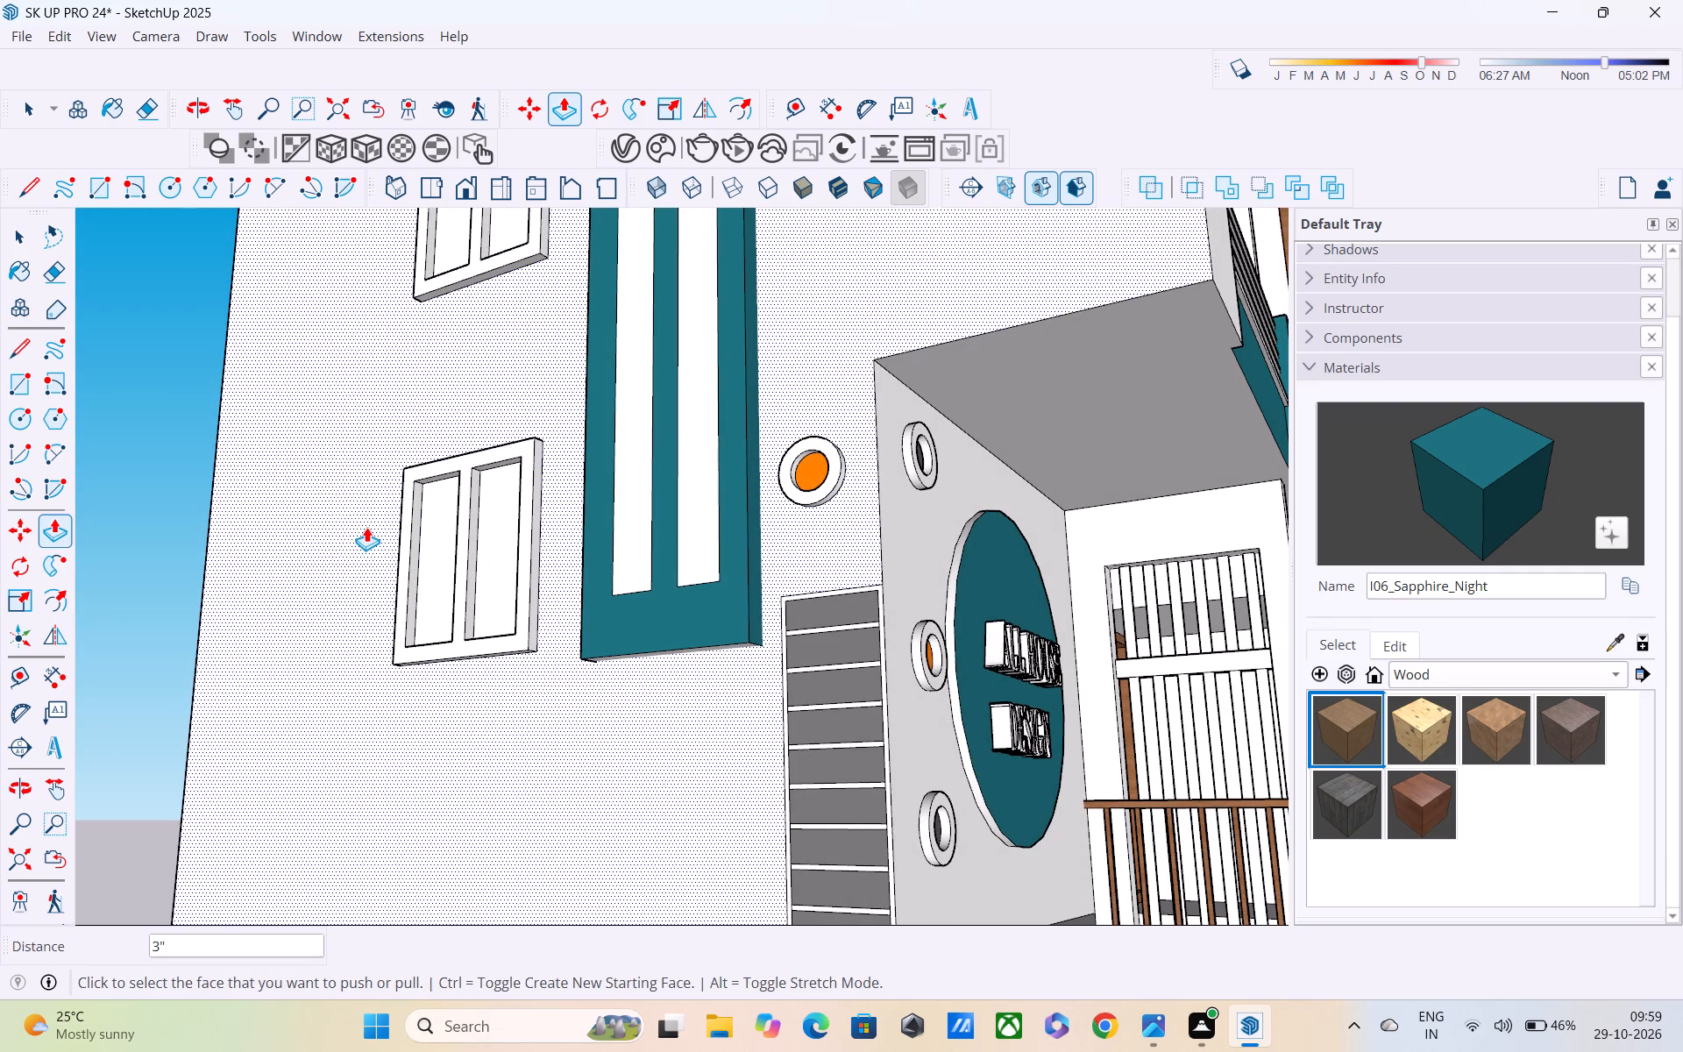
key(space)
Draw a rectangle about 4' 6" by 5 1/4" on the wall just above the lower window, overhanging both sides.
middle_drag(373, 492, 397, 578)
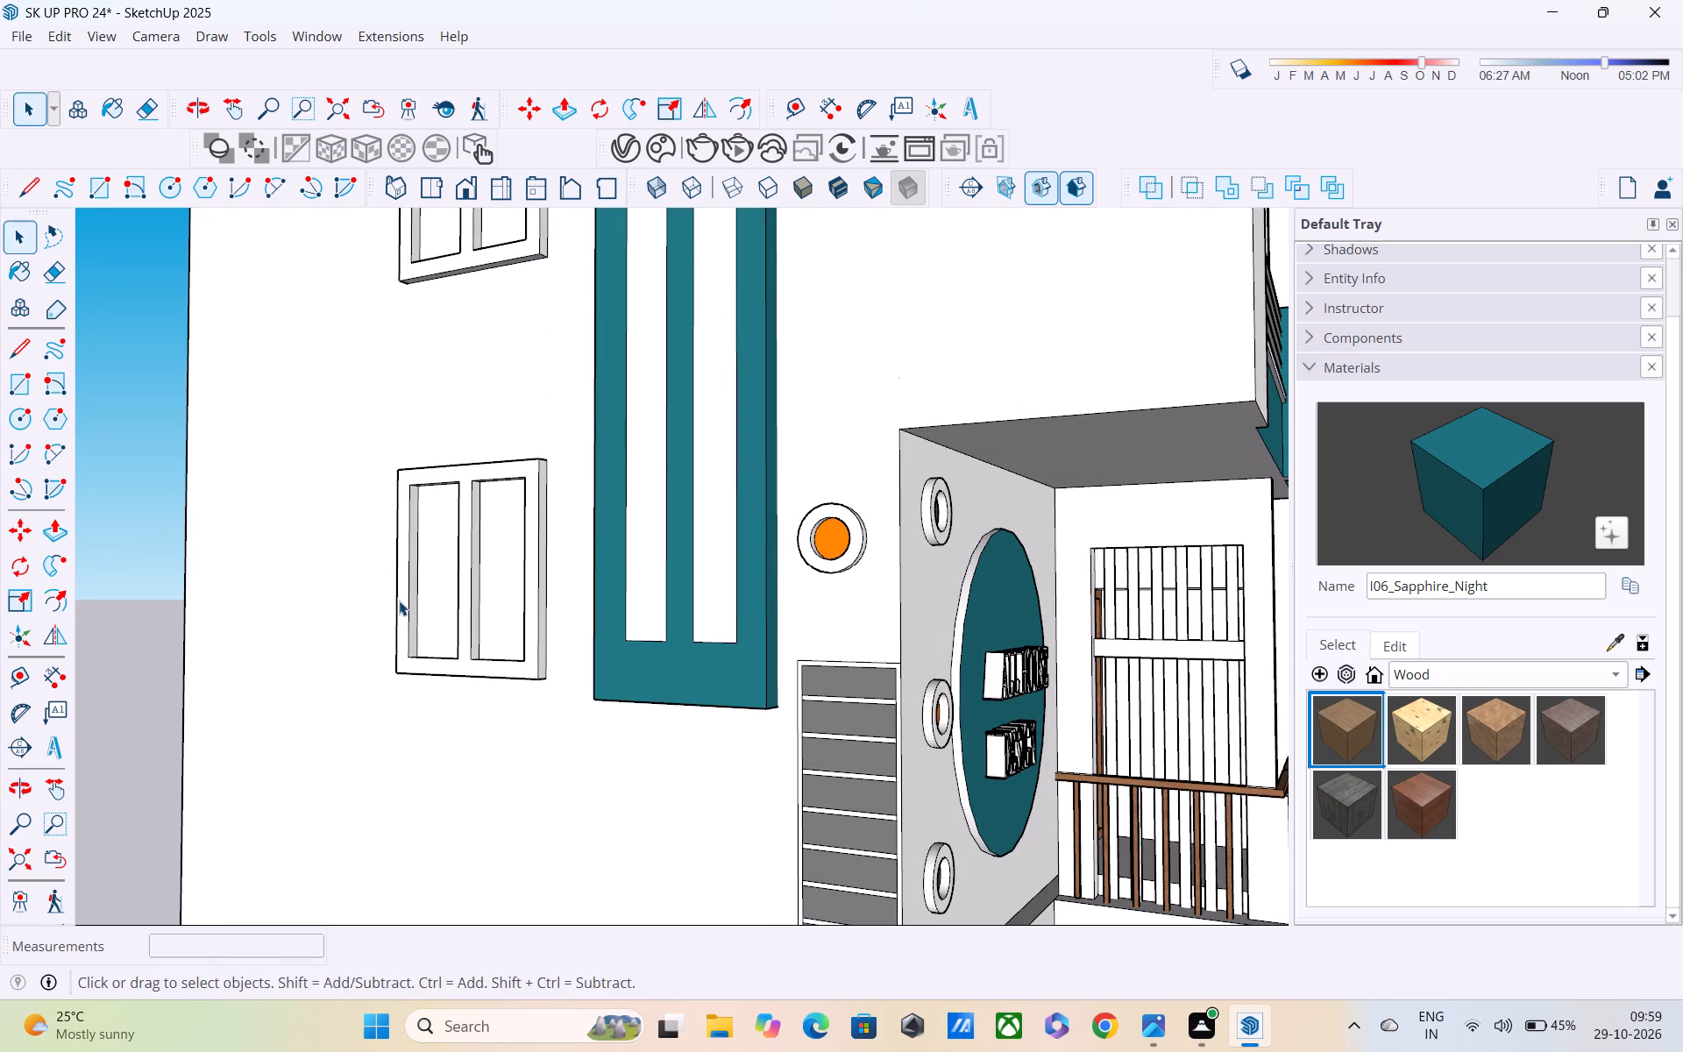
key(r)
scroll(369, 575, up, 3)
shift+middle_drag(481, 478, 497, 658)
shift+middle_drag(333, 566, 318, 549)
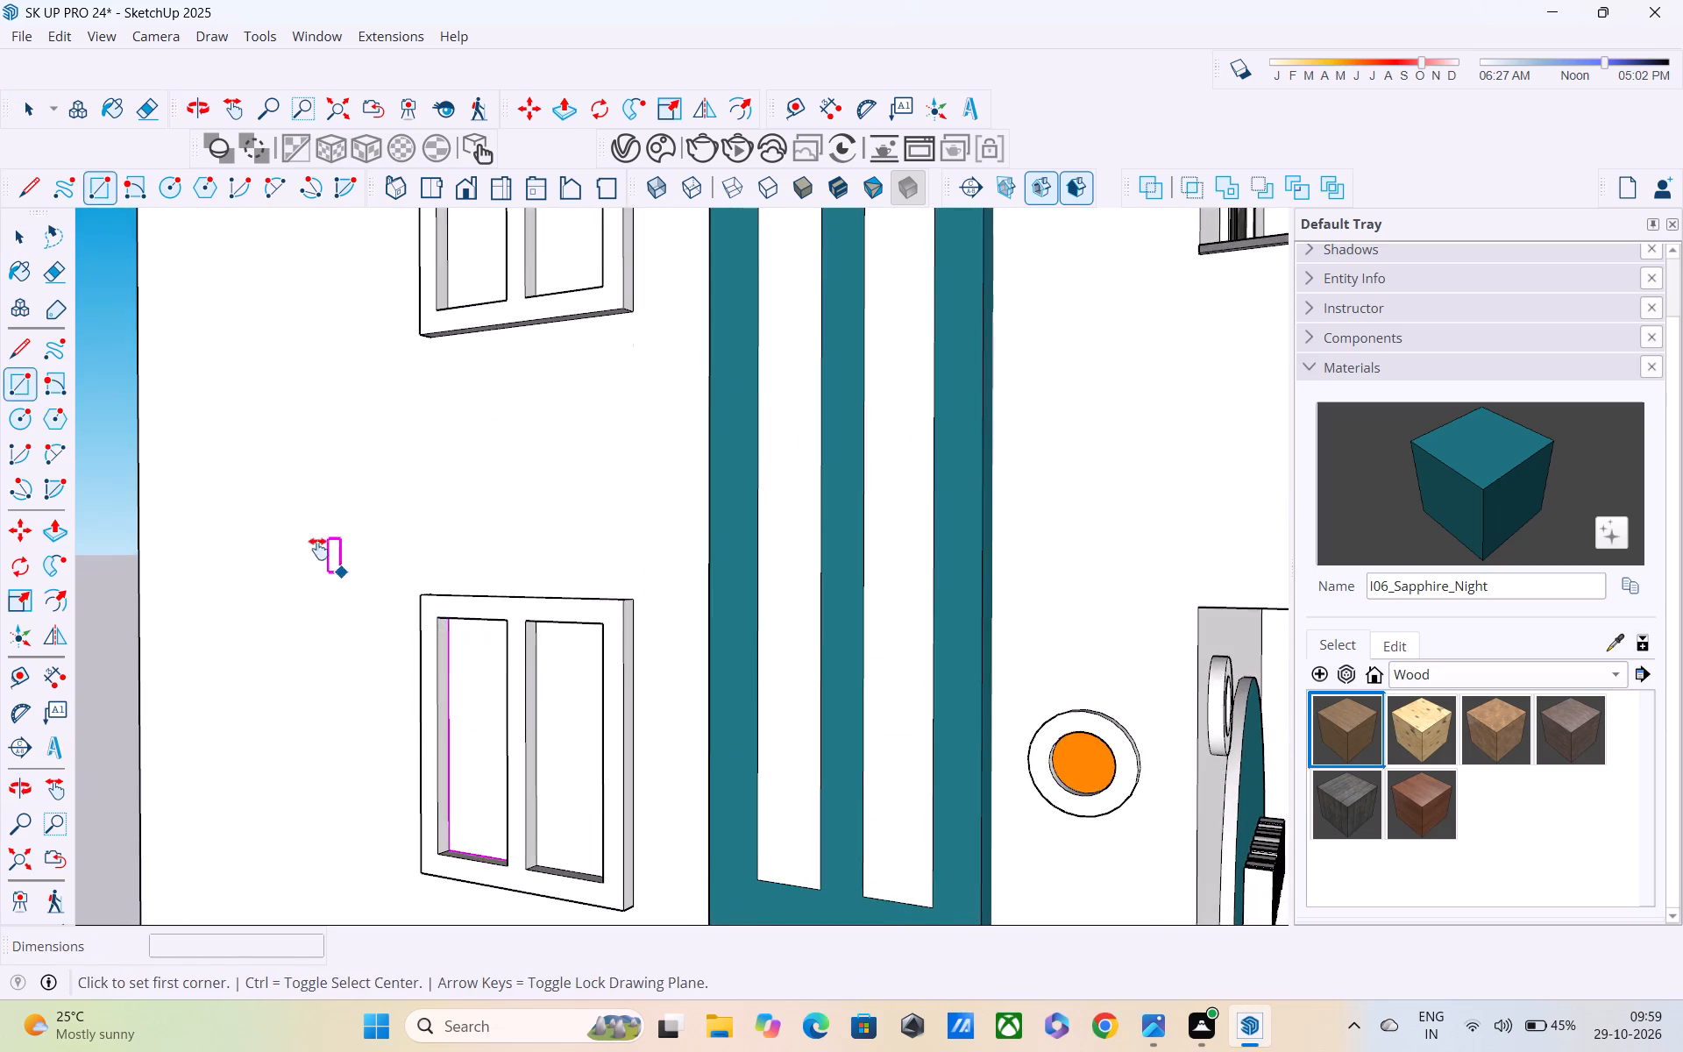
shift+middle_drag(318, 549, 276, 457)
middle_drag(281, 463, 525, 595)
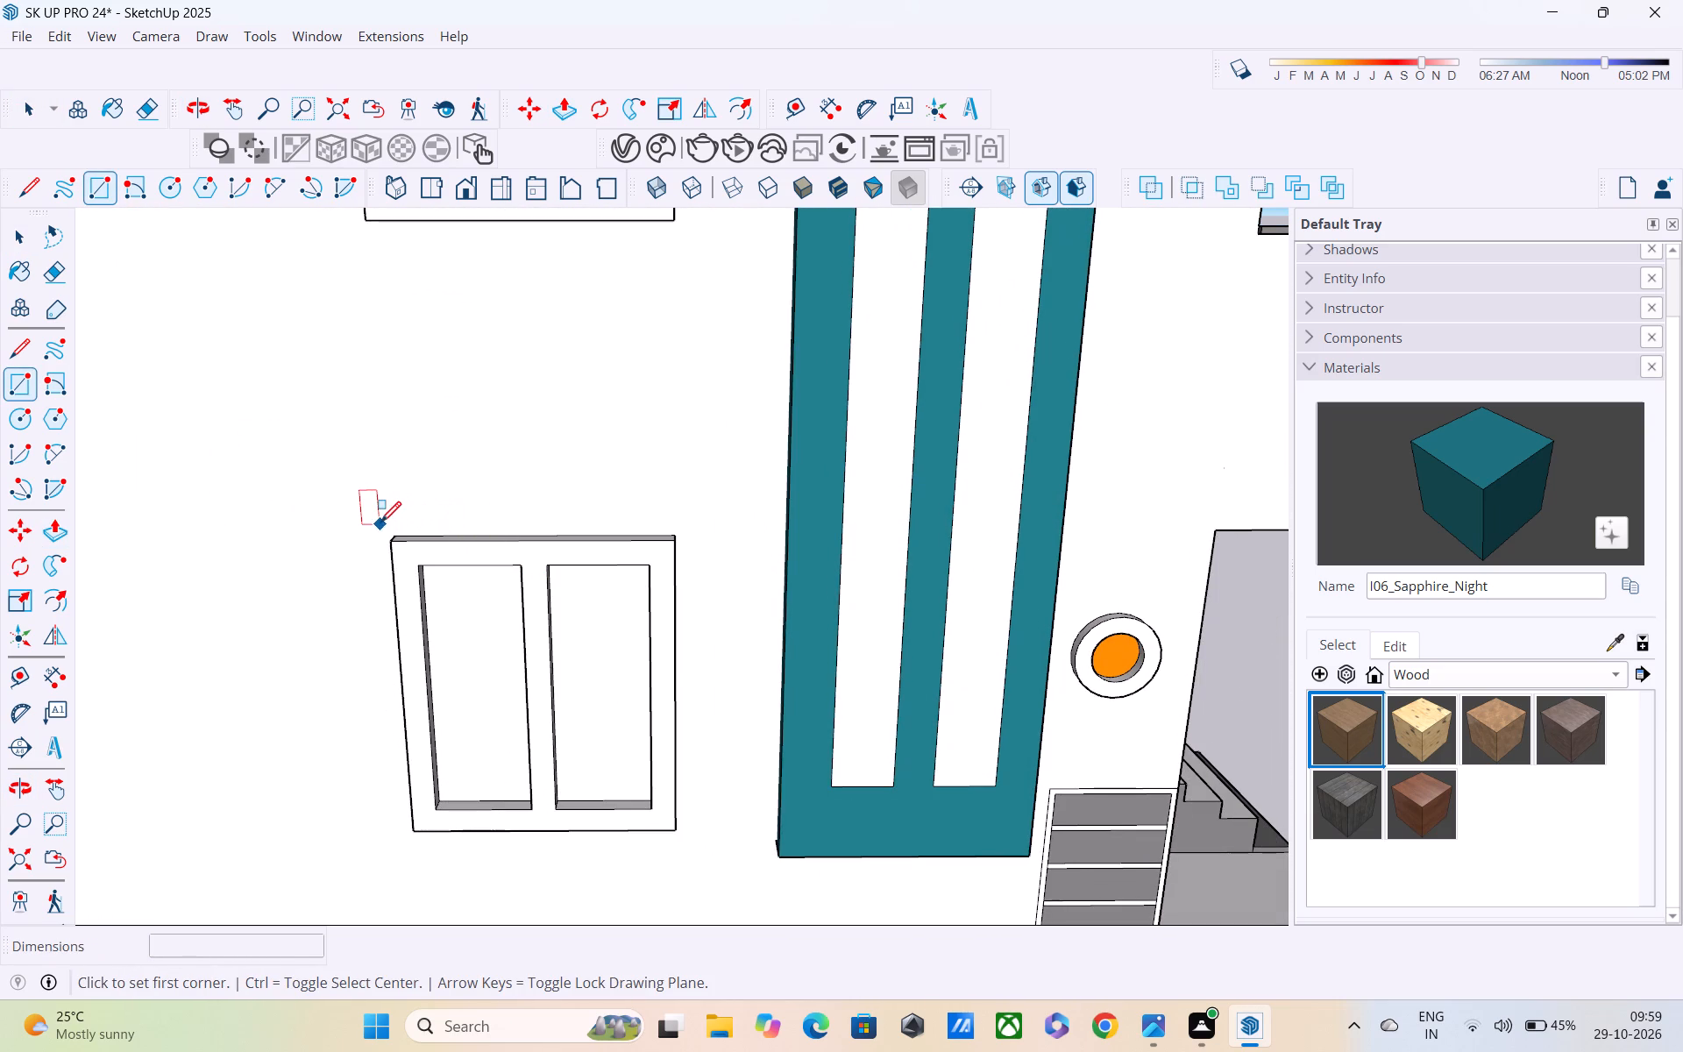
click(359, 529)
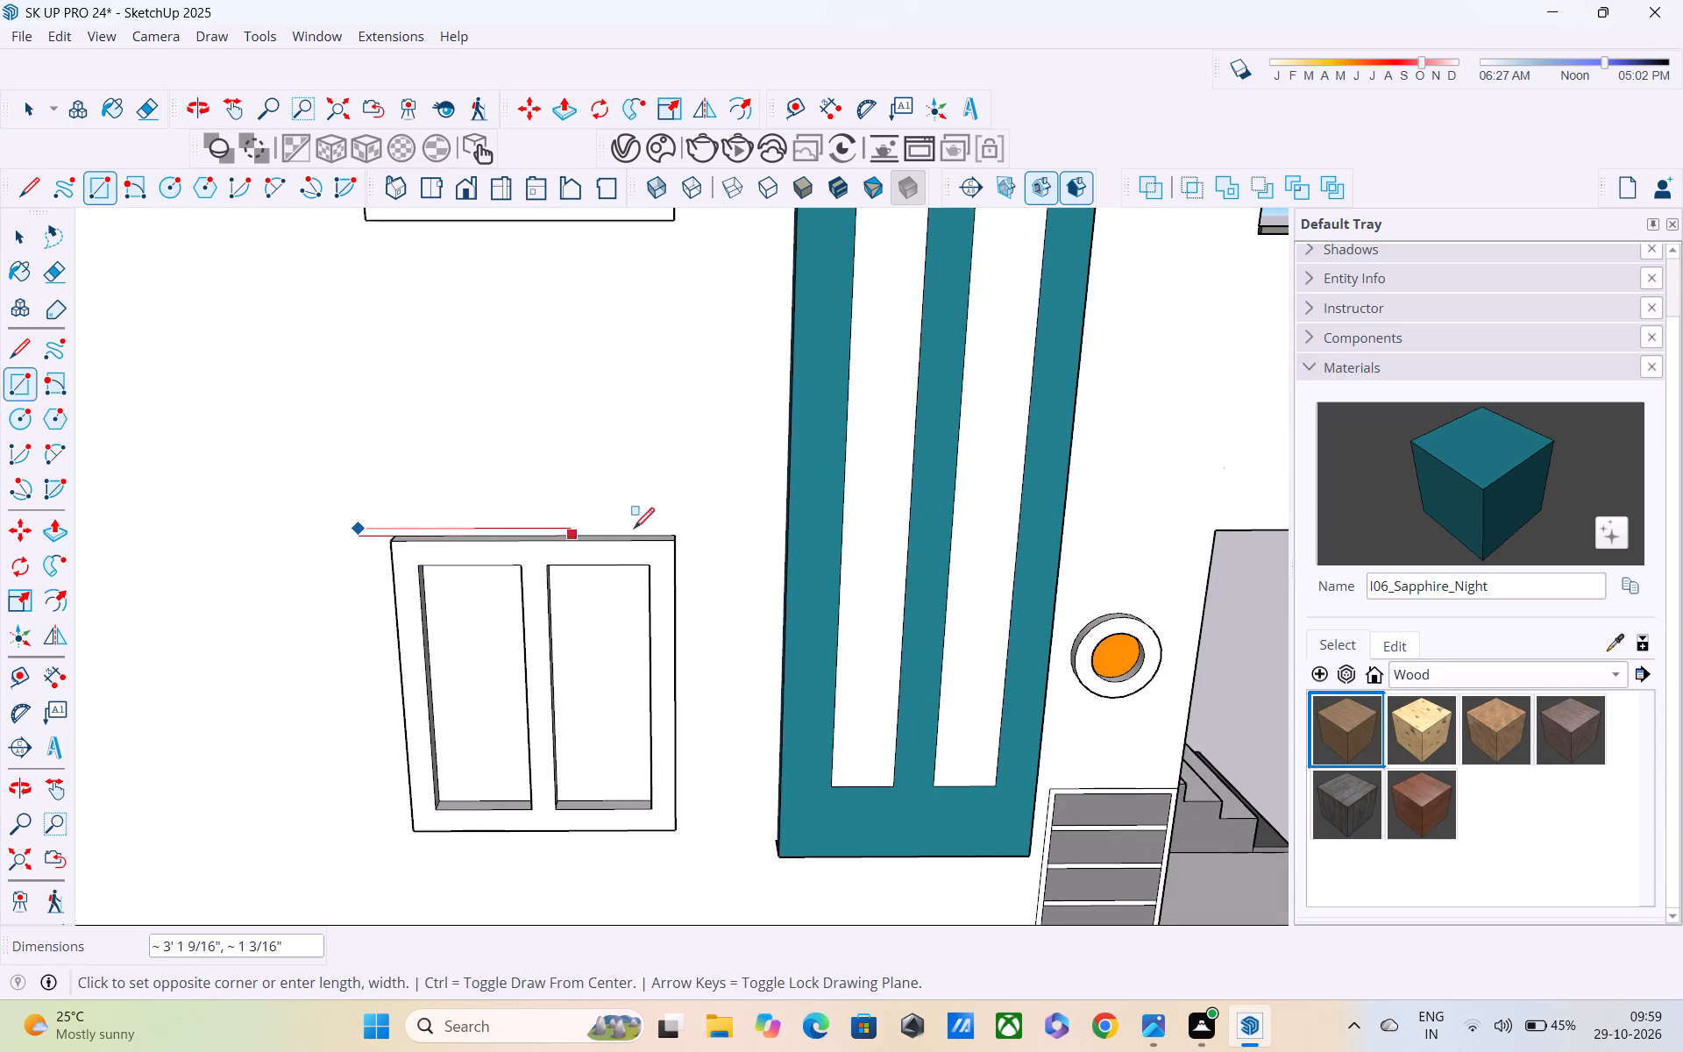
click(707, 530)
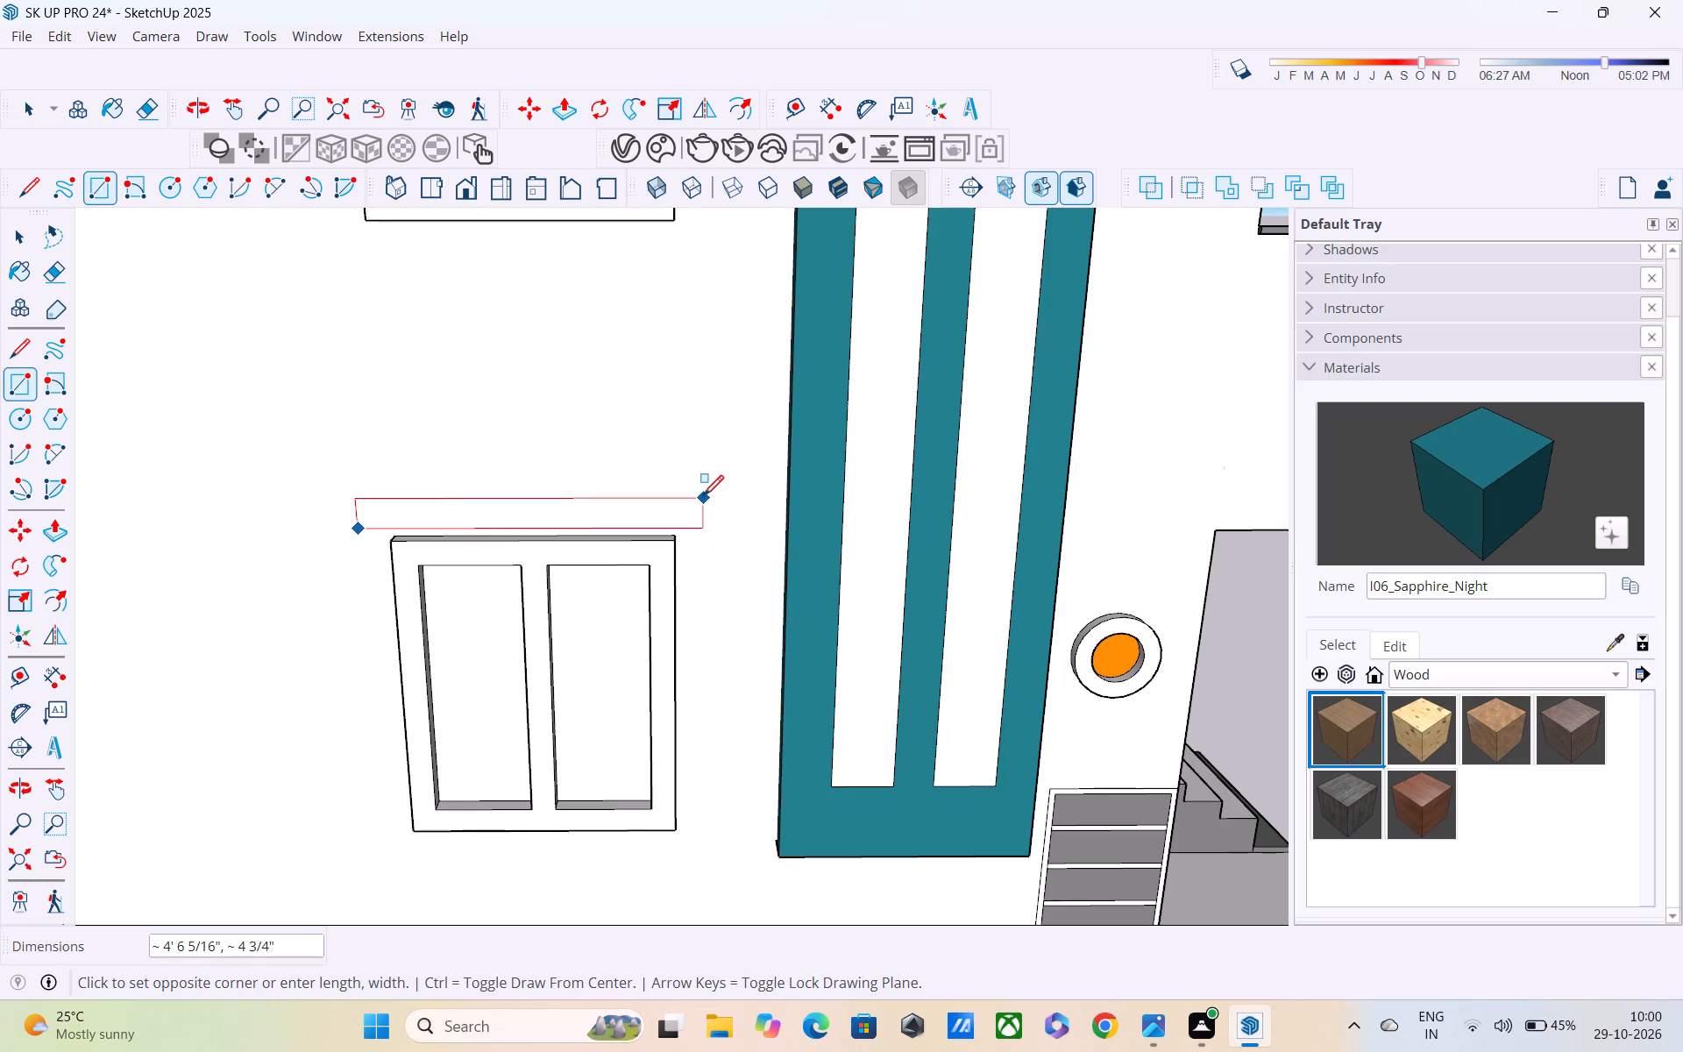
click(703, 496)
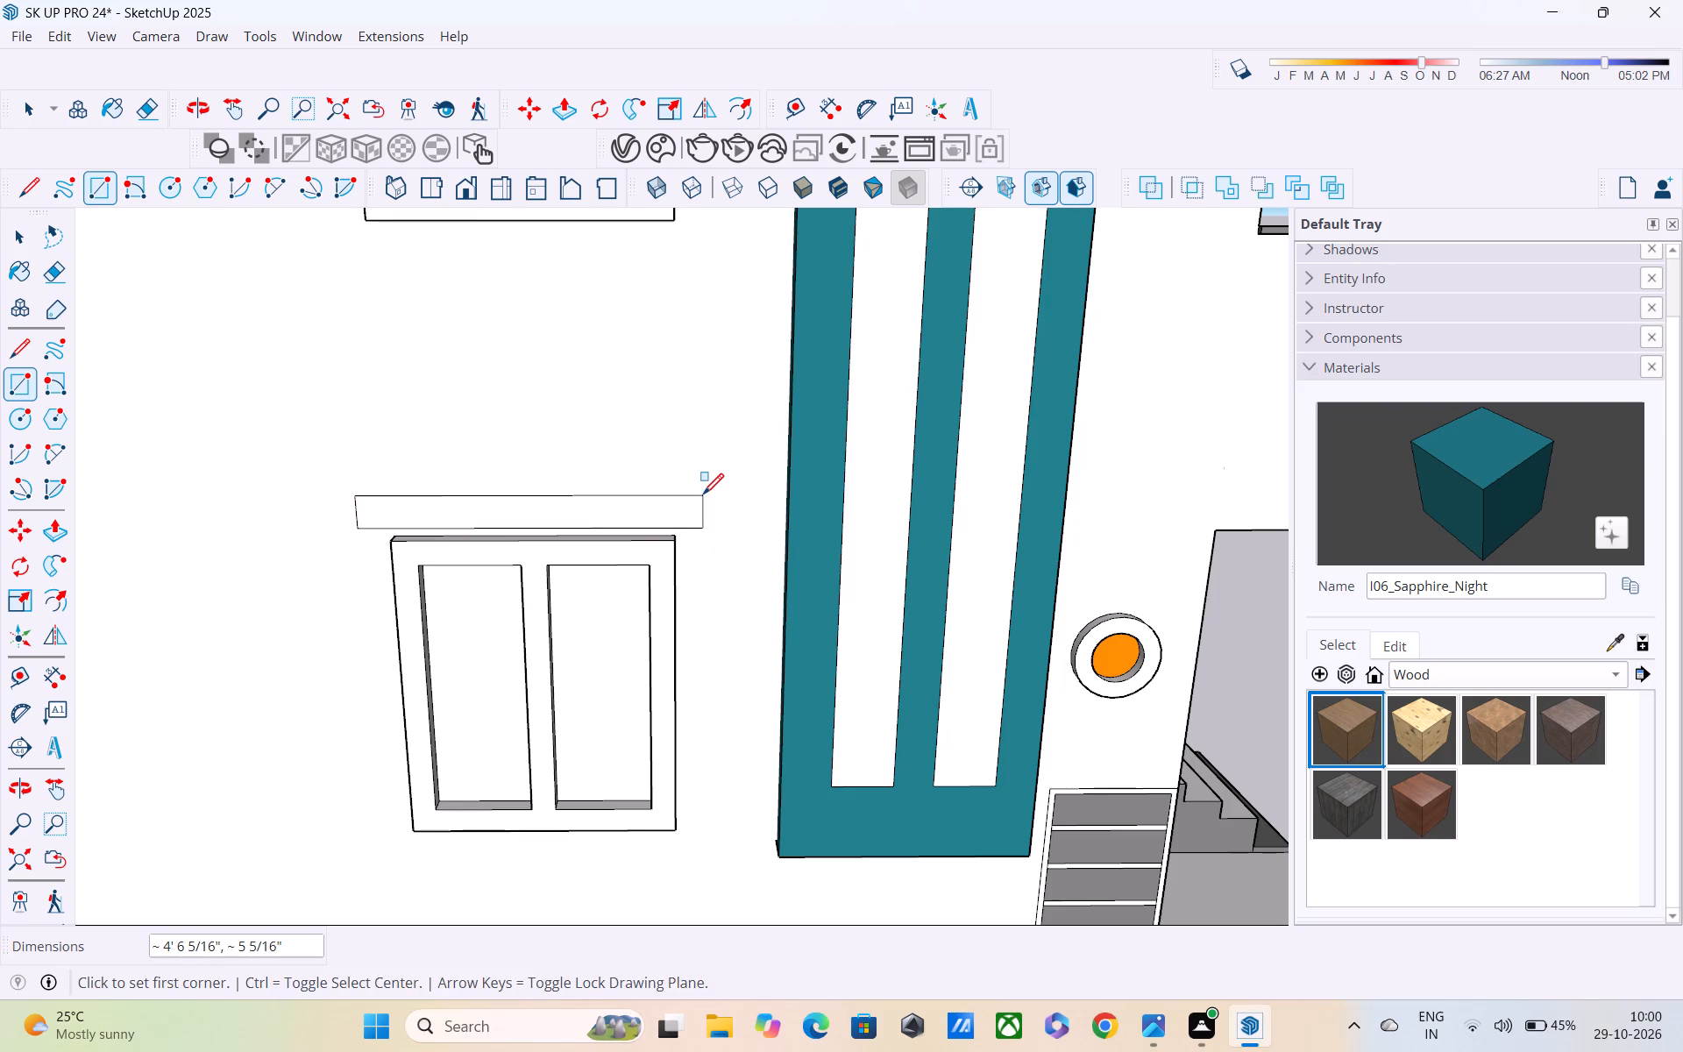
Extrude the rectangle above the lower window outward about 2' 4" to form a canopy slab.
key(space)
key(p)
click(652, 503)
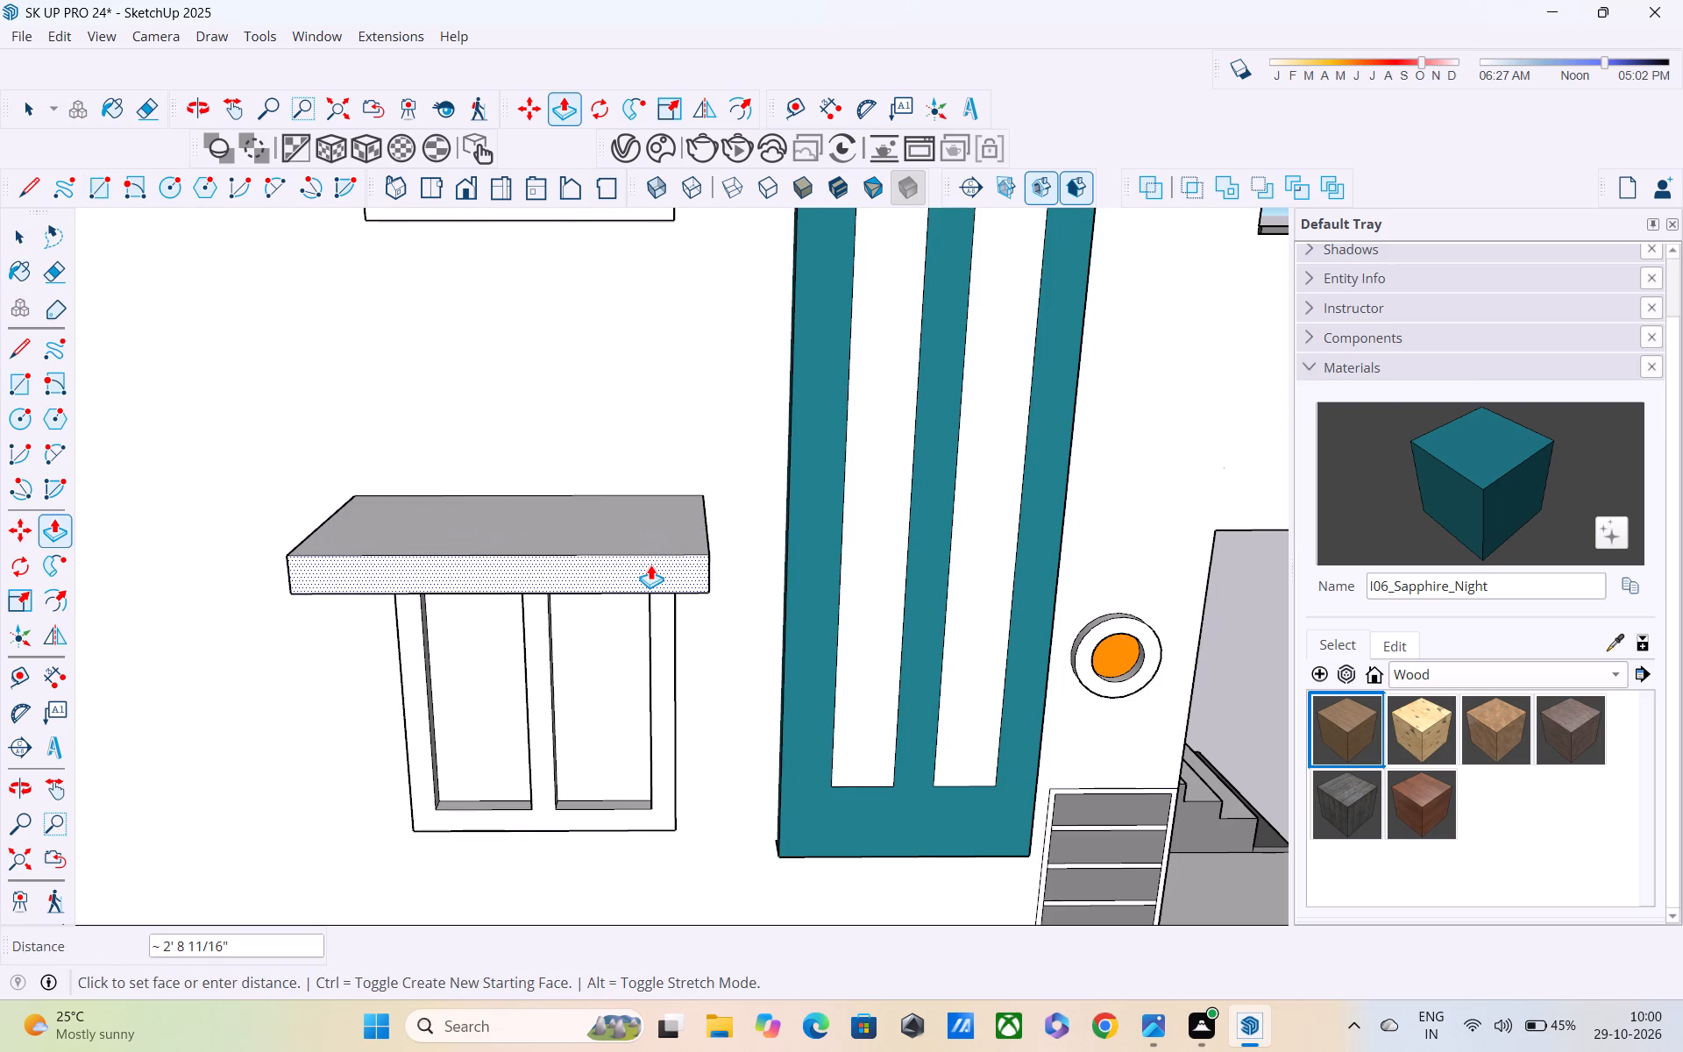
click(650, 555)
Push the lower canopy slab's front face back toward the wall to shorten its projection.
middle_drag(649, 489, 275, 419)
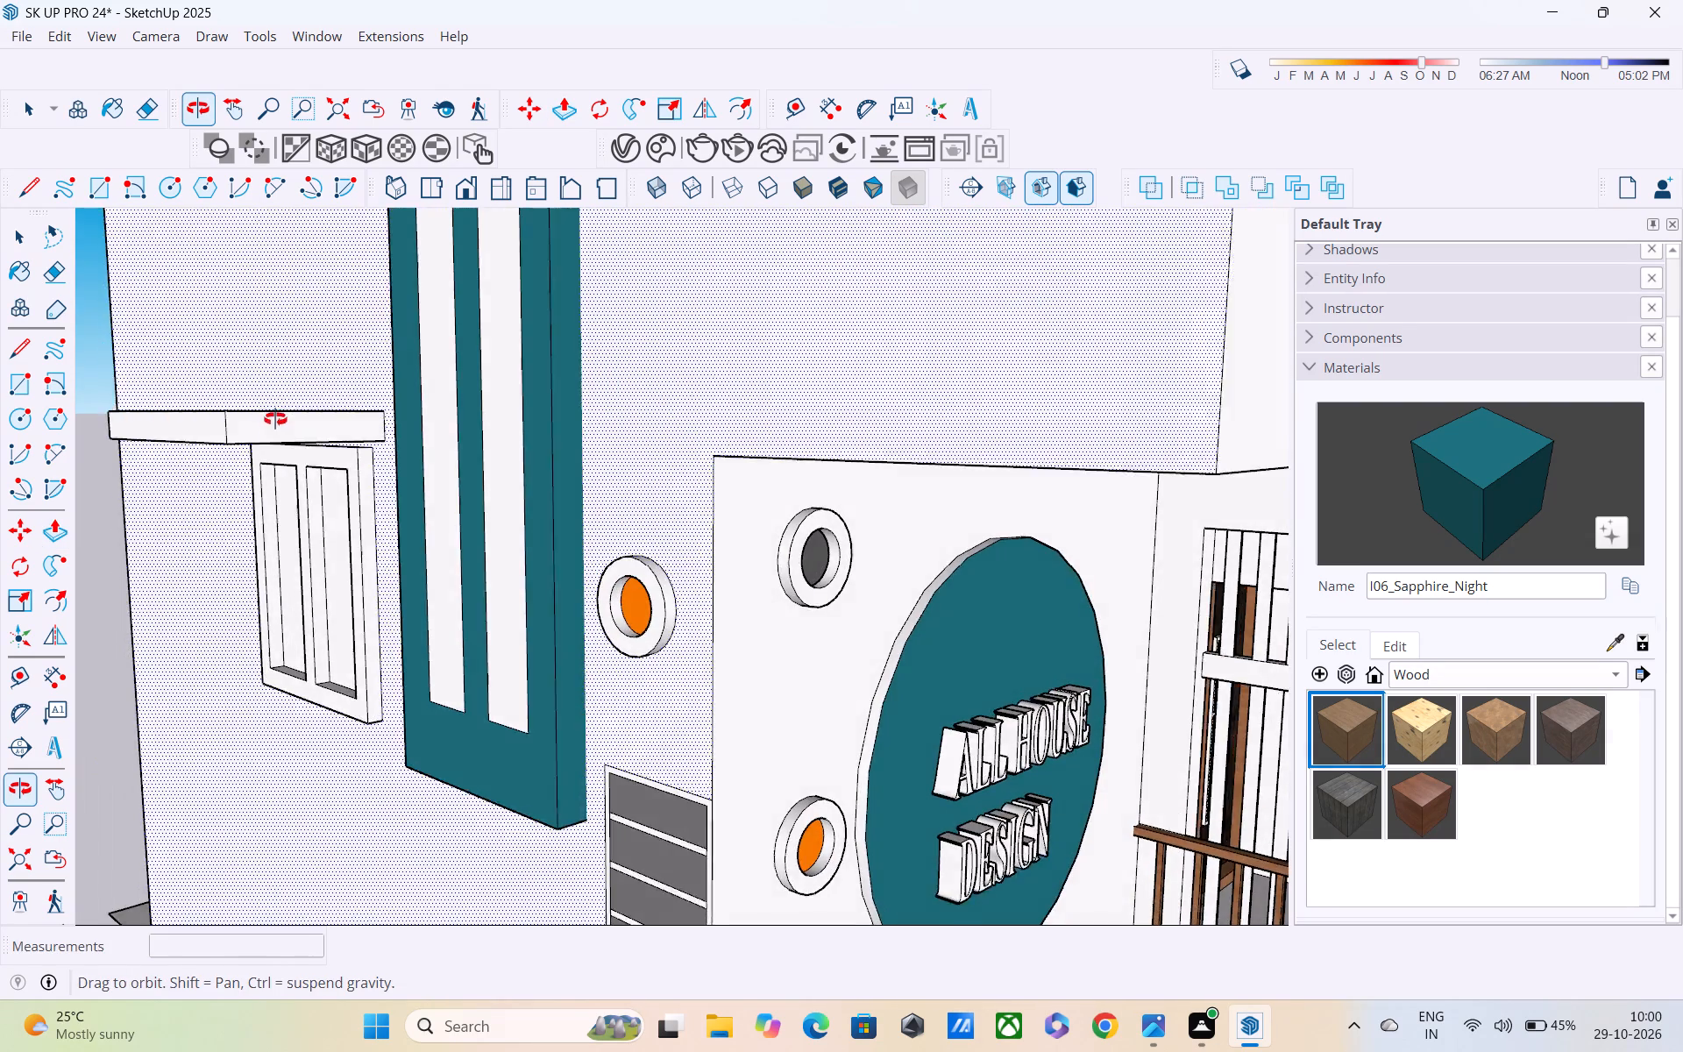
middle_drag(275, 419, 271, 423)
scroll(200, 471, down, 2)
click(195, 443)
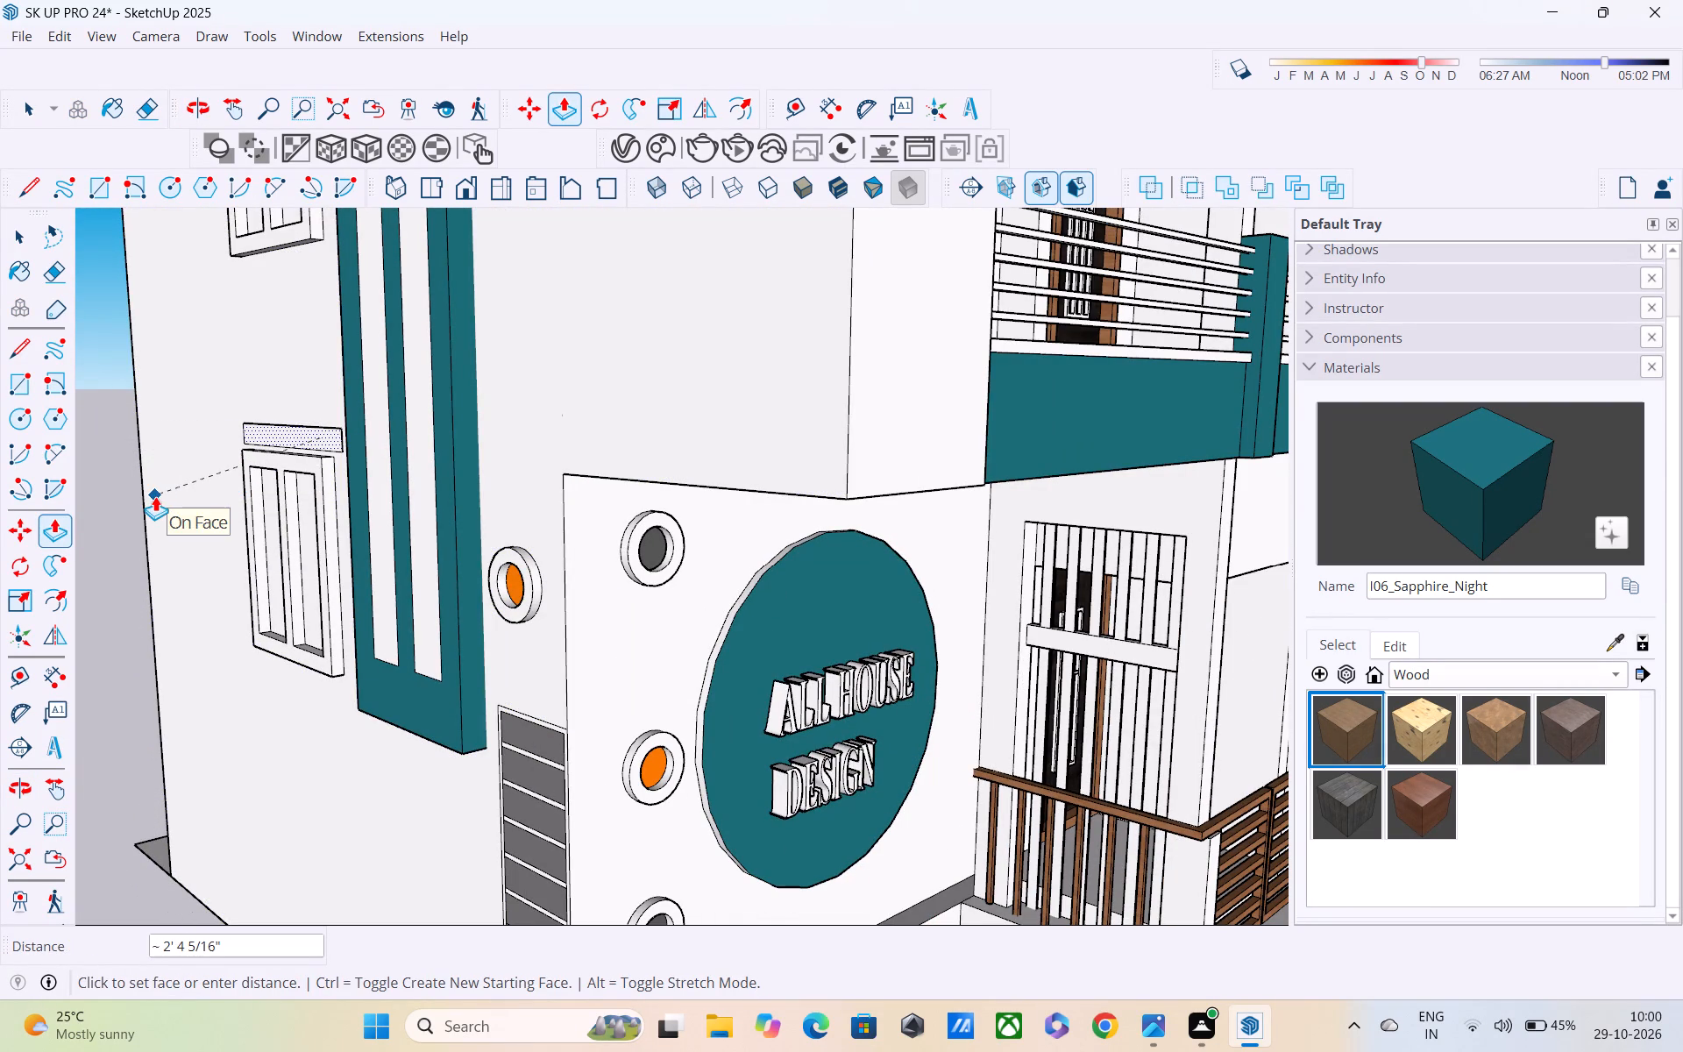
key(Escape)
click(185, 450)
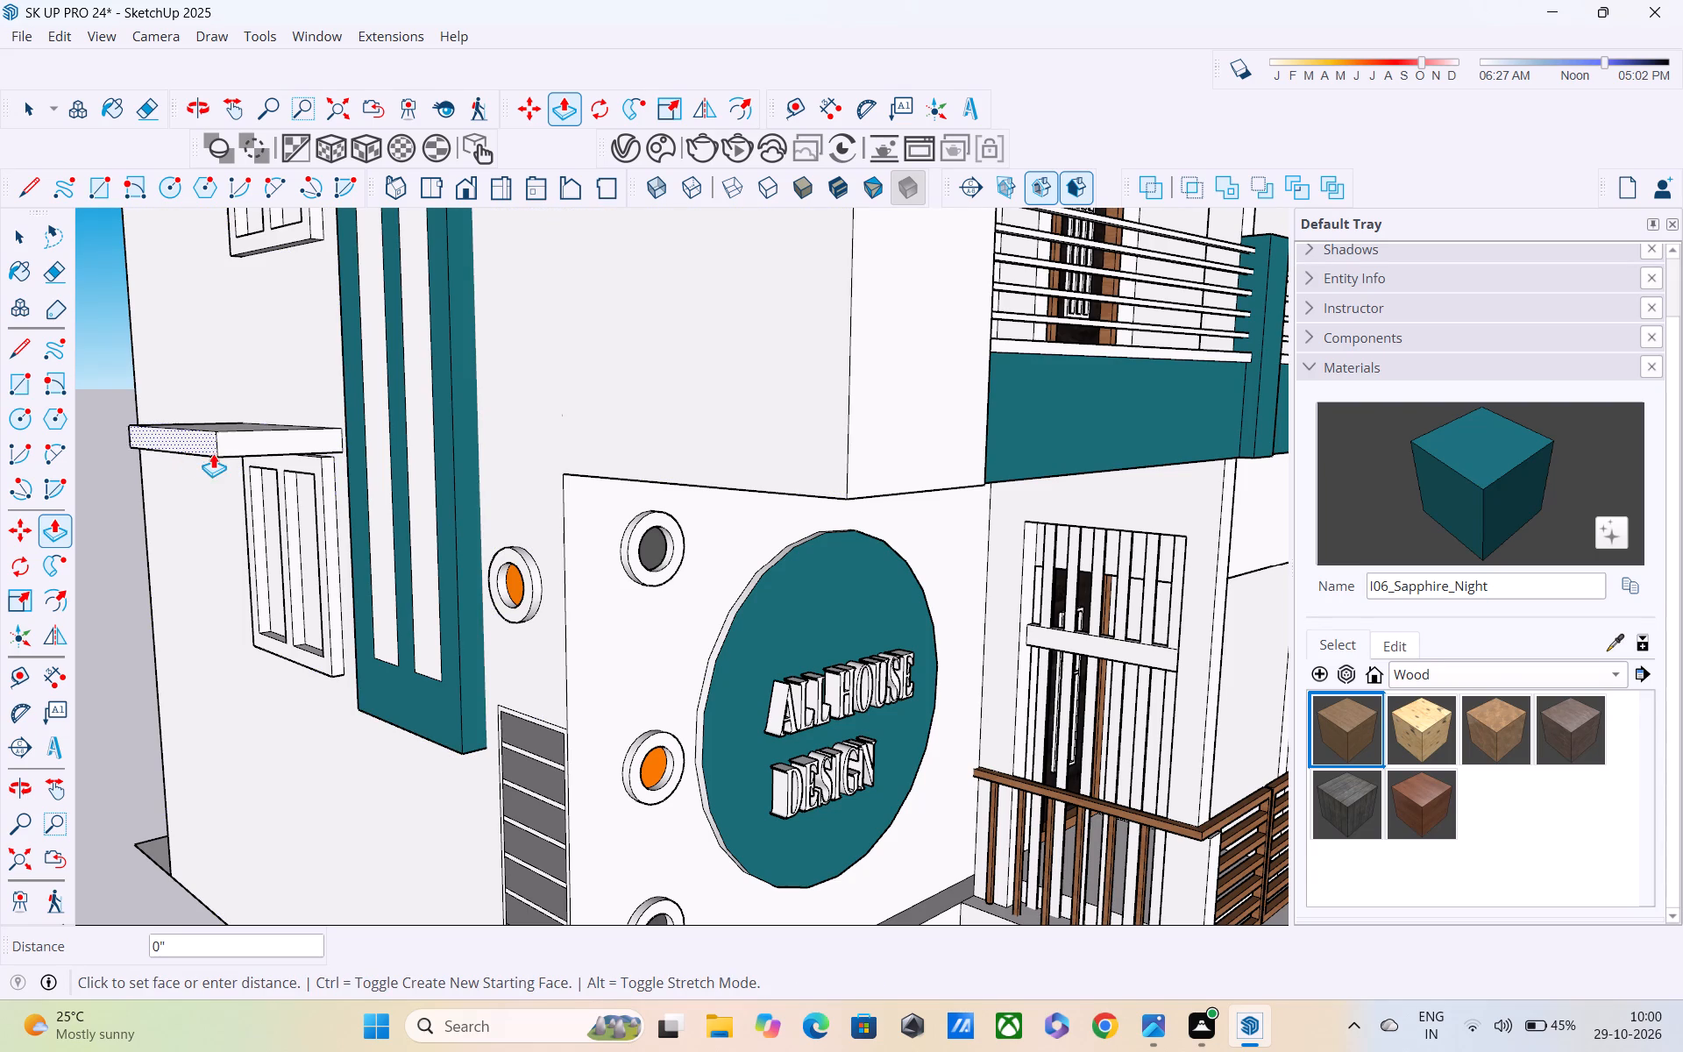
click(231, 460)
Draw a rectangle about 4' 8" by 5 1/2" on the wall just above the upper window, overhanging both sides.
shift+middle_drag(232, 438, 273, 609)
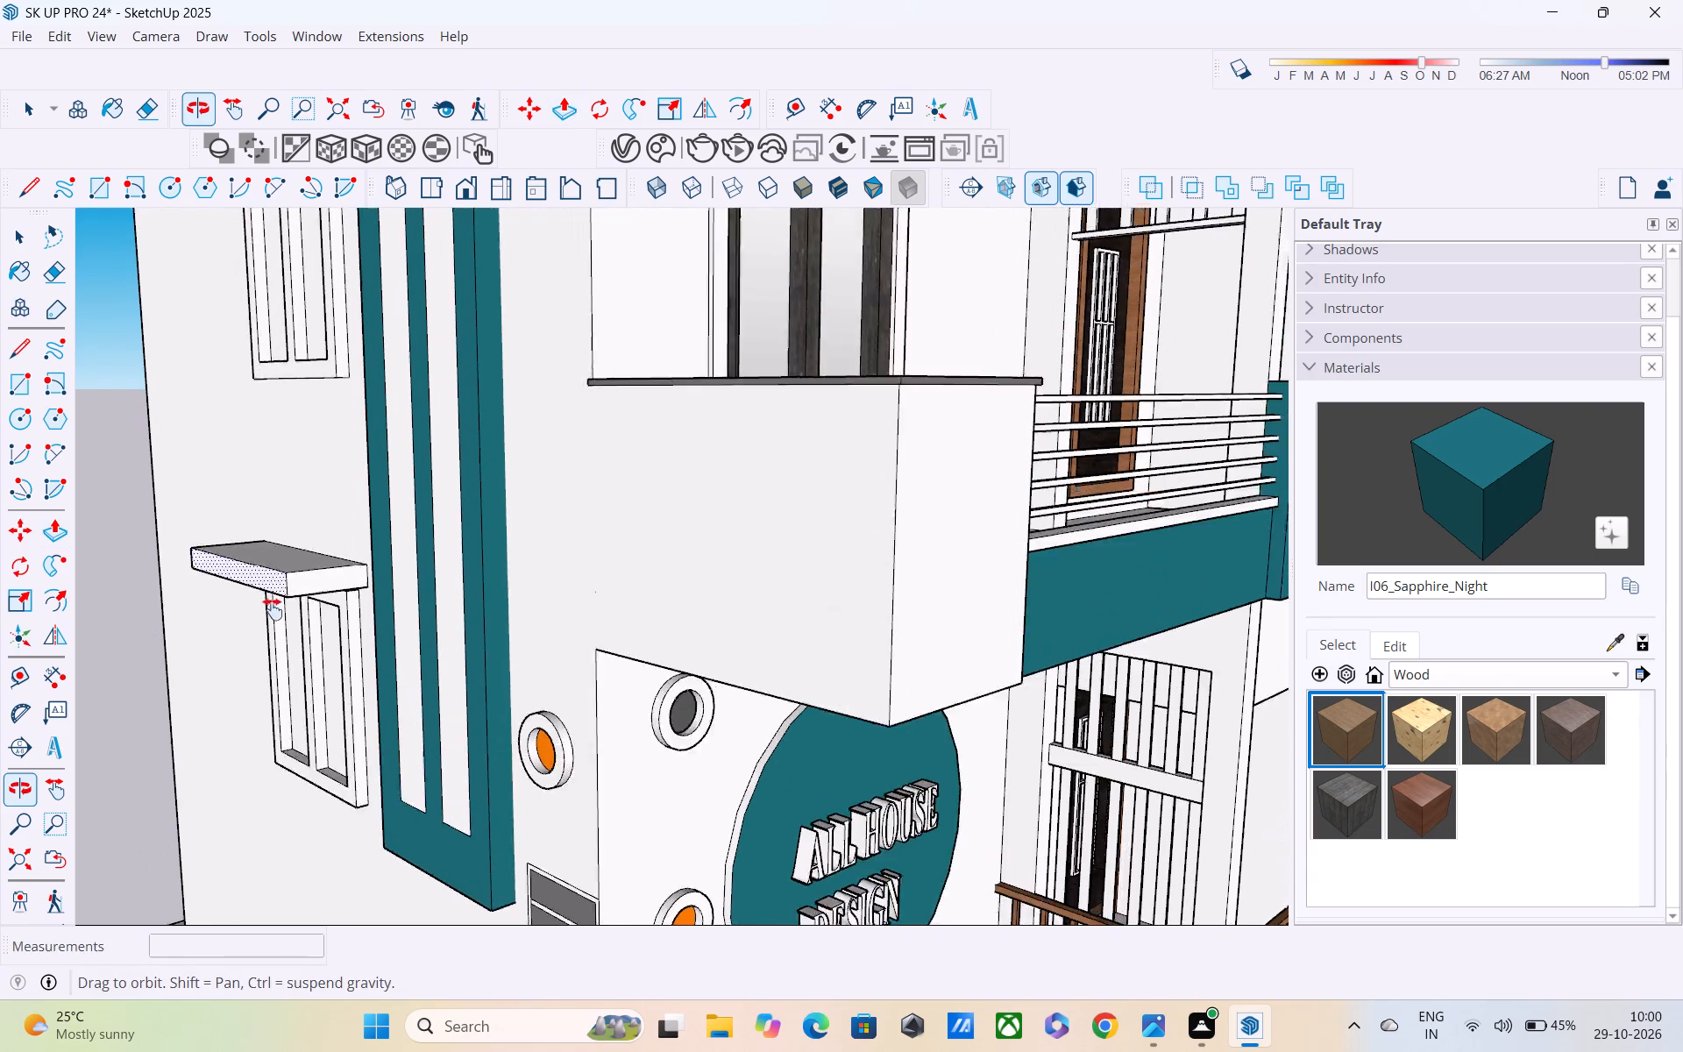
shift+middle_drag(273, 609, 282, 629)
key(space)
scroll(288, 617, down, 4)
middle_drag(288, 580, 476, 585)
middle_drag(417, 553, 417, 556)
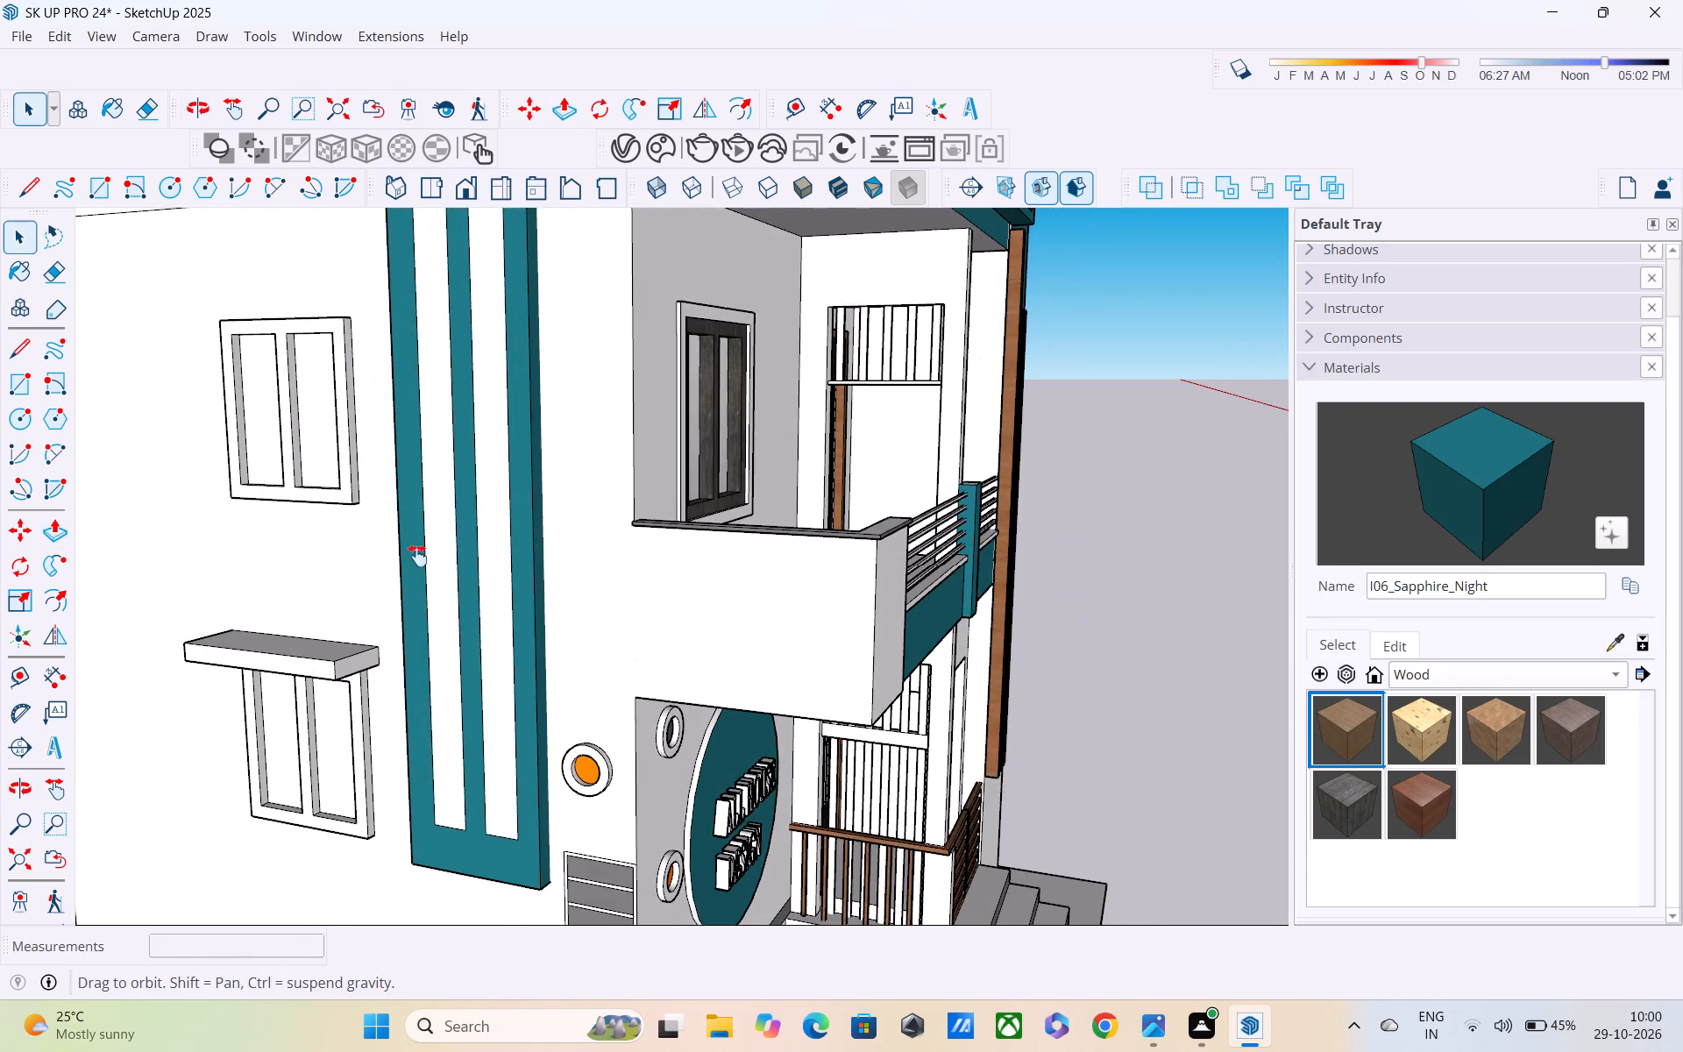
middle_drag(417, 556, 540, 770)
middle_drag(411, 514, 594, 531)
key(r)
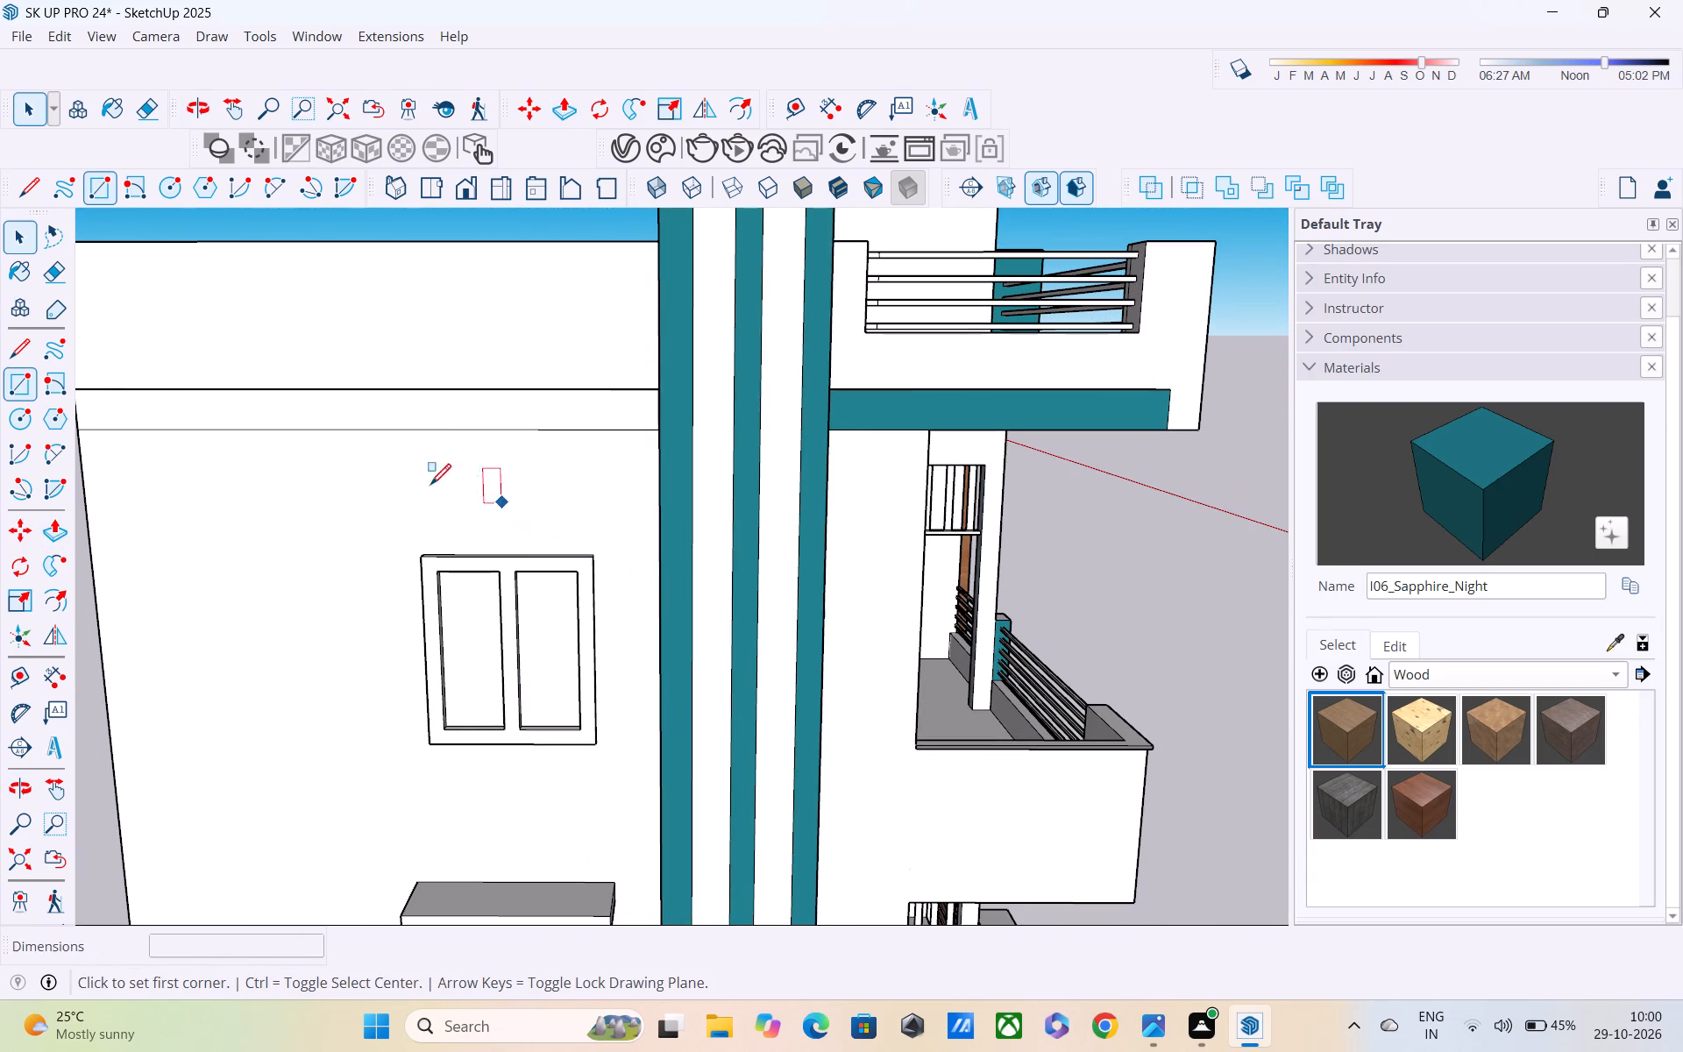
click(398, 543)
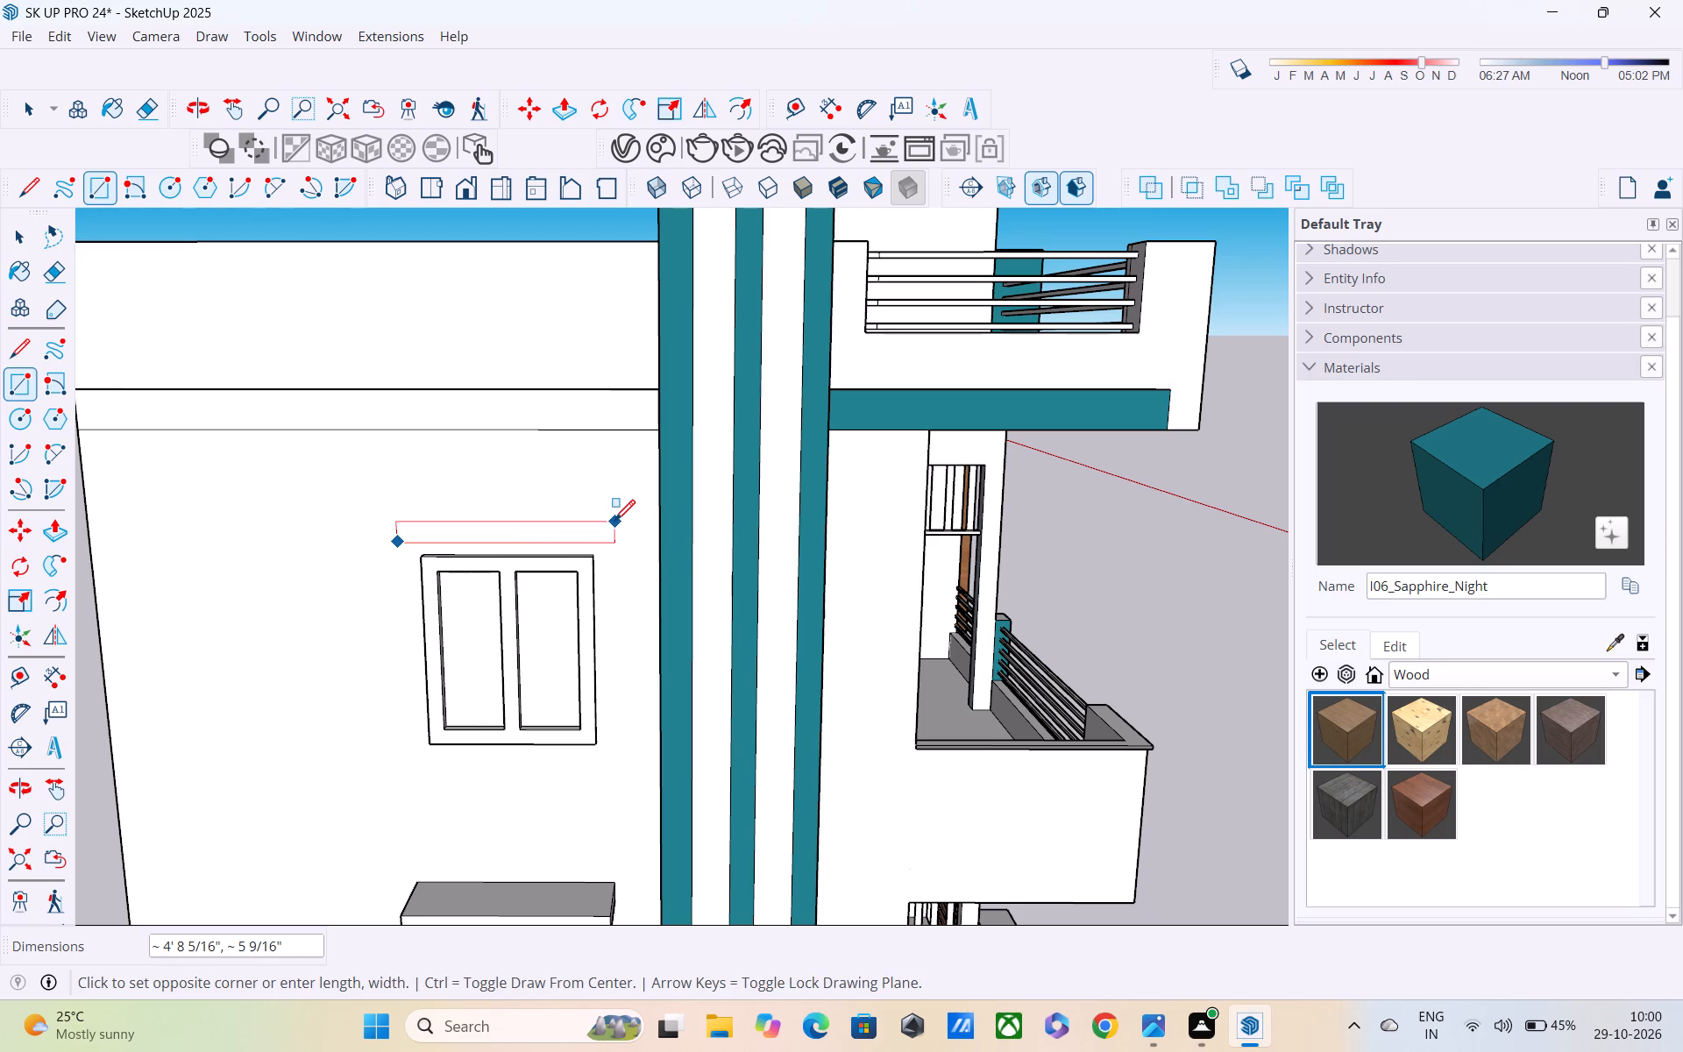
click(614, 522)
Extrude the rectangle above the upper window outward about 1' 6 5/8", using the lower canopy as the depth reference.
key(p)
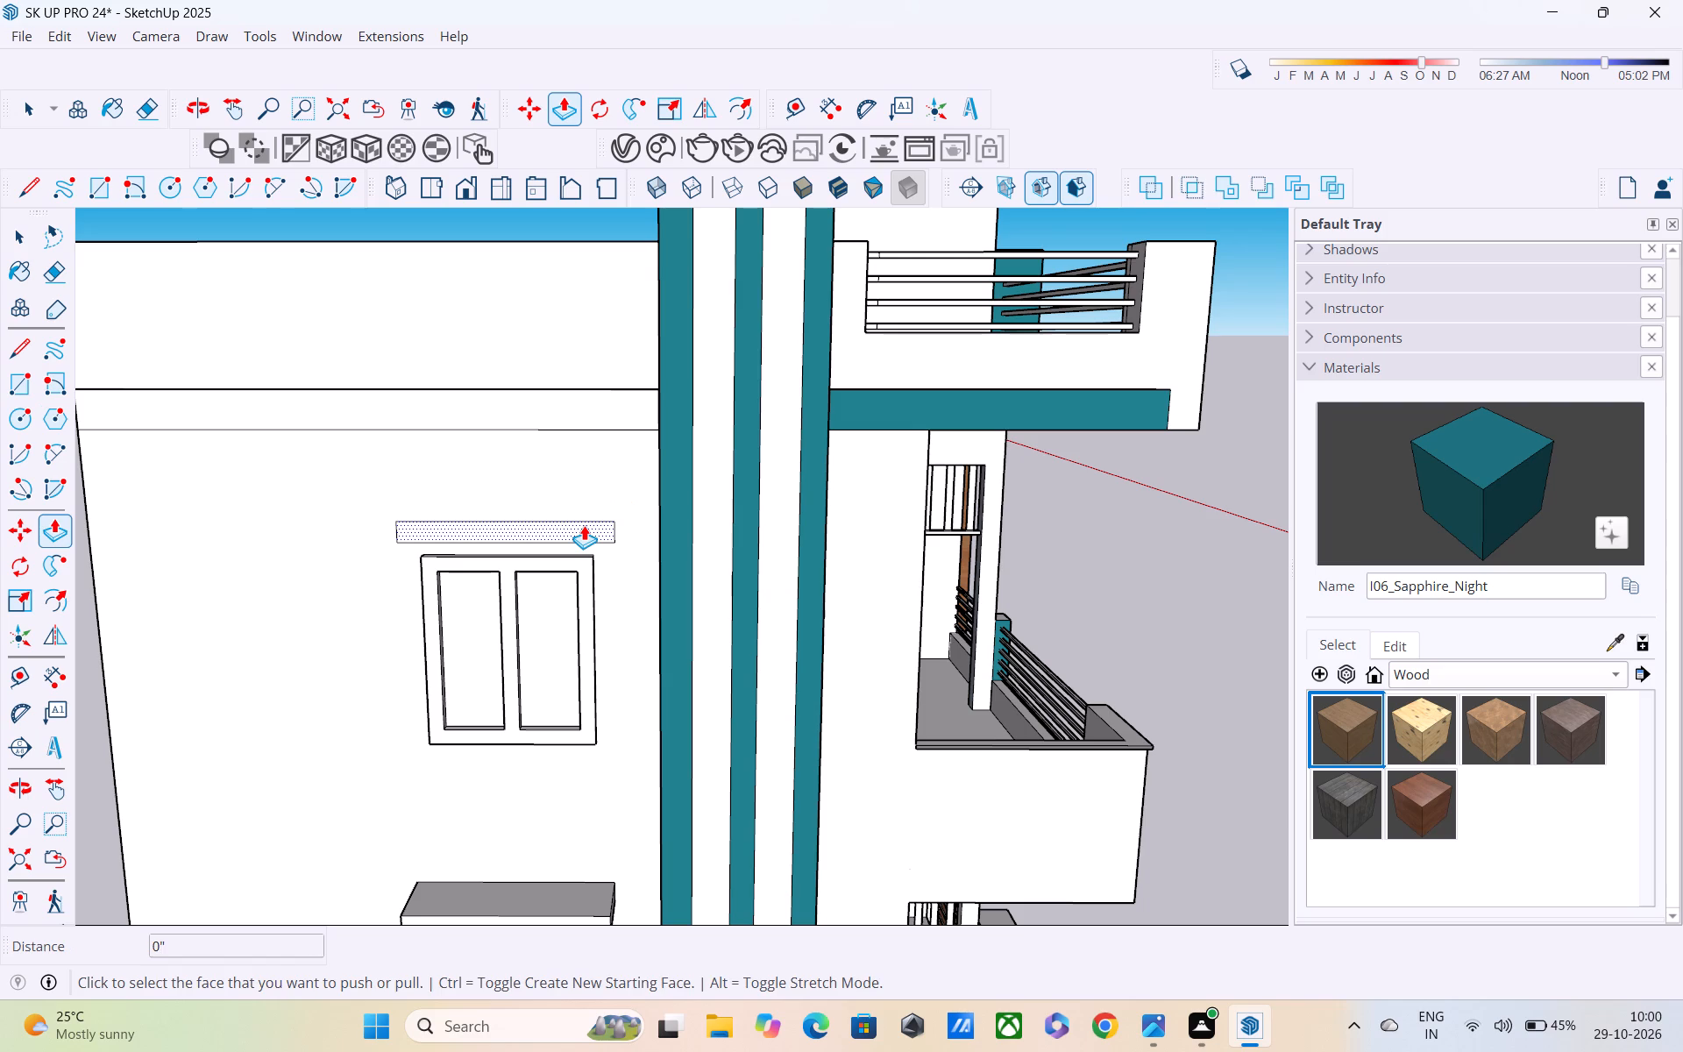
click(584, 525)
middle_drag(582, 562, 583, 451)
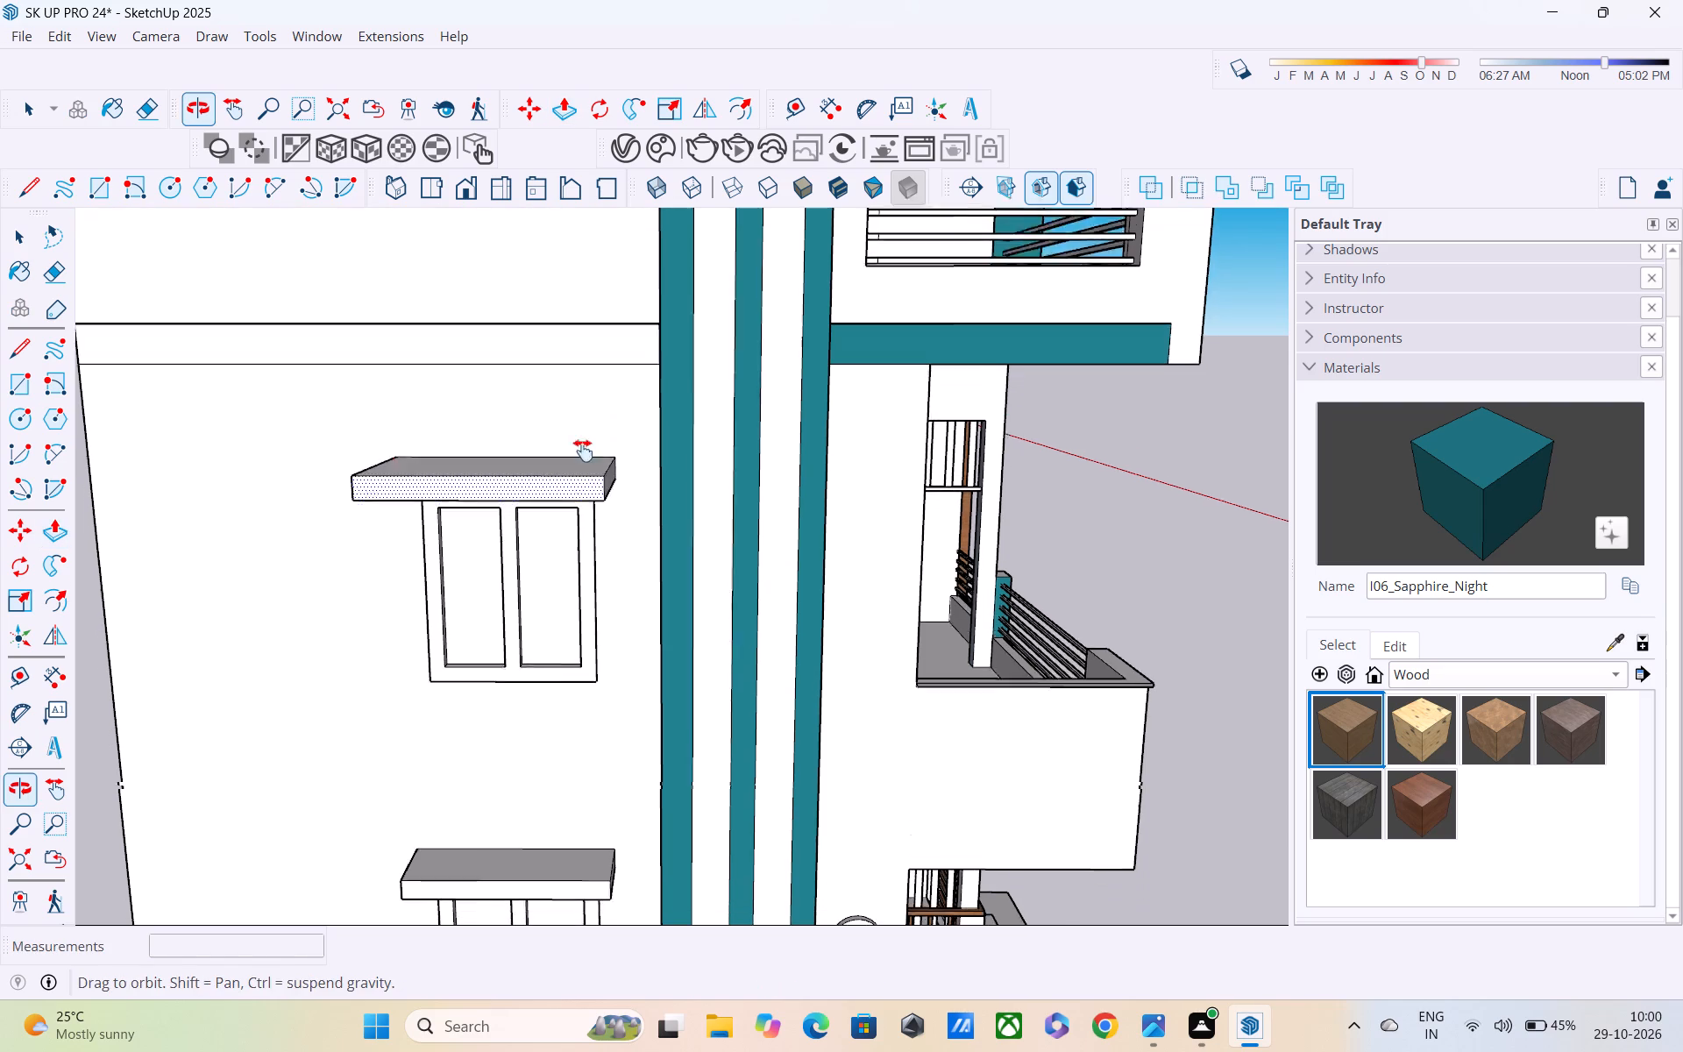
middle_drag(583, 451, 583, 383)
click(587, 760)
middle_drag(594, 742, 579, 729)
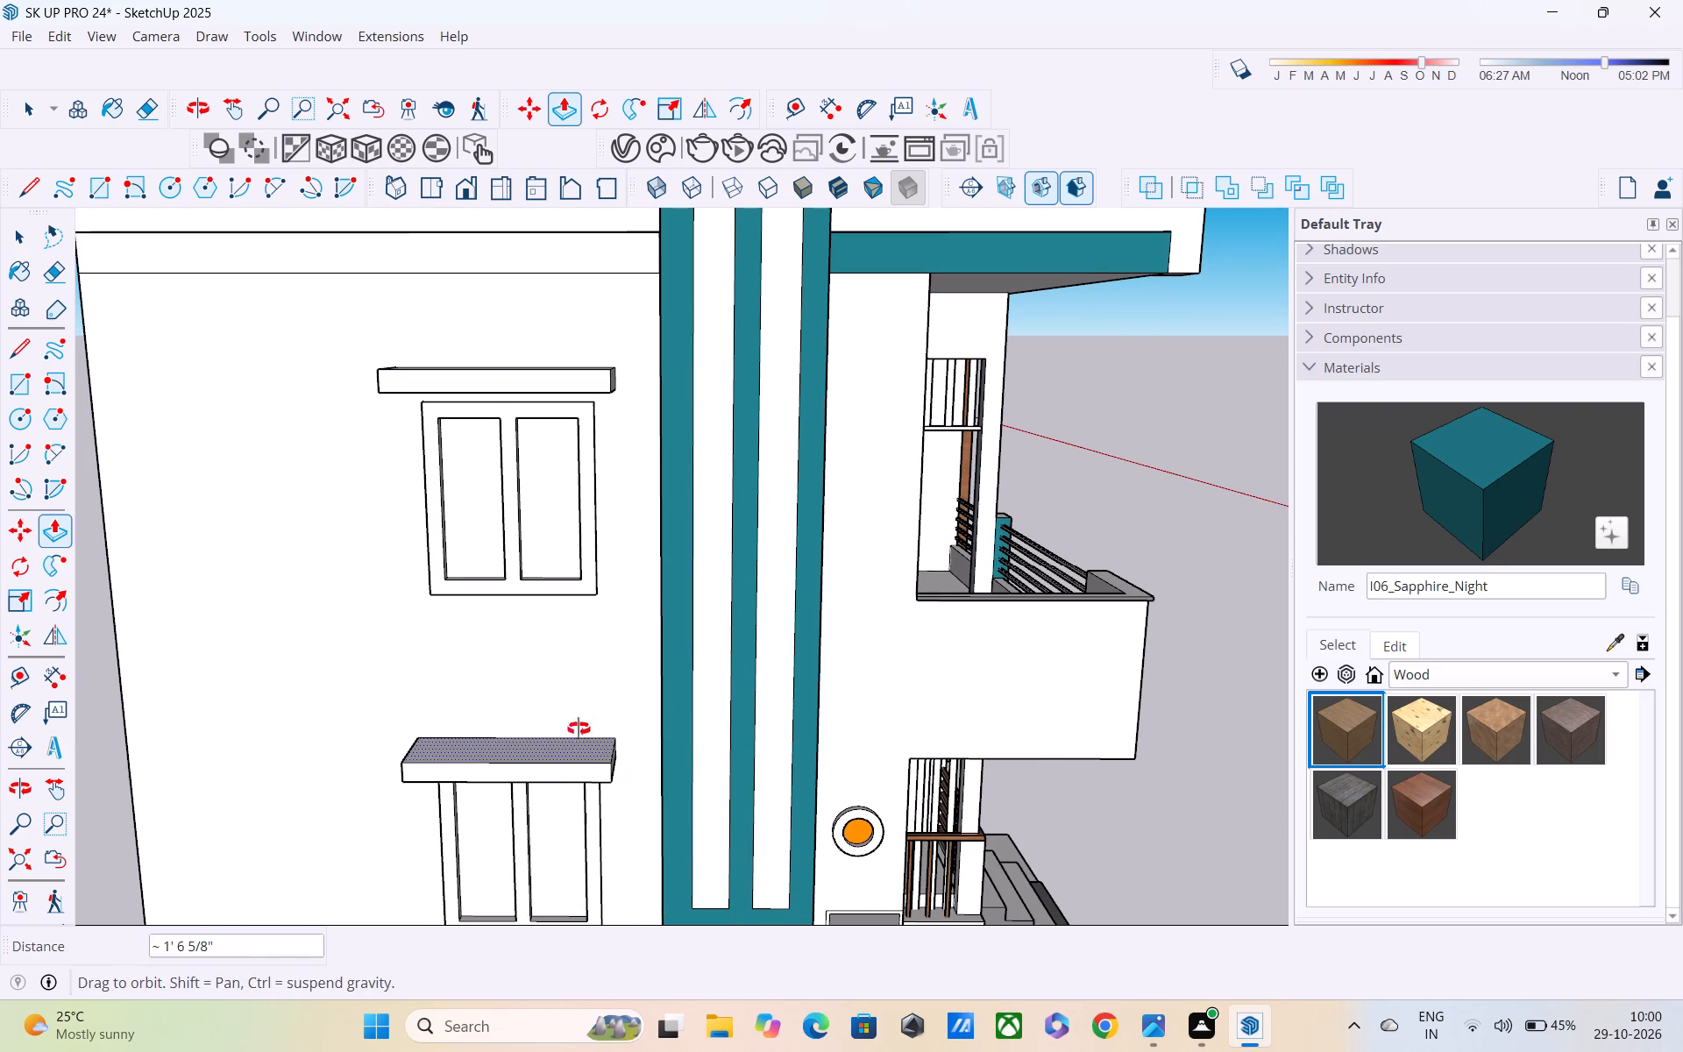
middle_drag(579, 729, 524, 672)
scroll(524, 672, up, 1)
key(space)
Paint the lower window's frame and mullion with the dark wood material Wood_Planks_01_1K.
scroll(523, 670, down, 5)
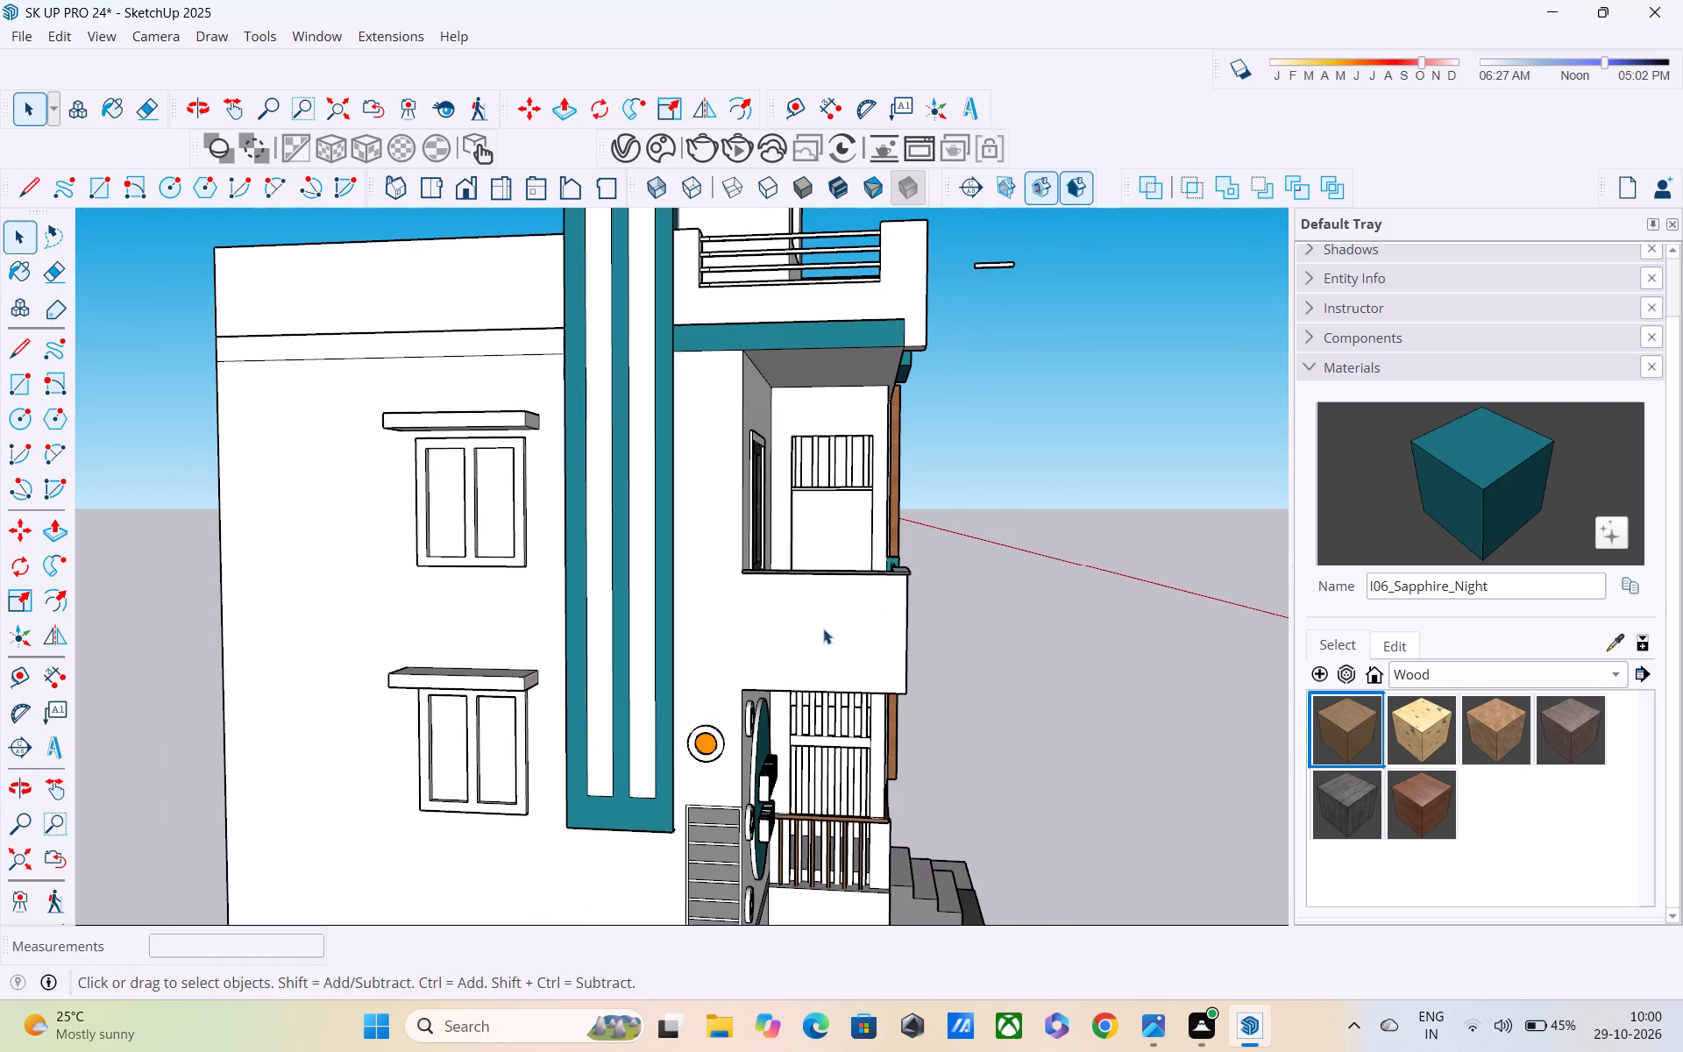
click(1338, 786)
scroll(217, 759, up, 3)
scroll(341, 743, up, 4)
click(556, 696)
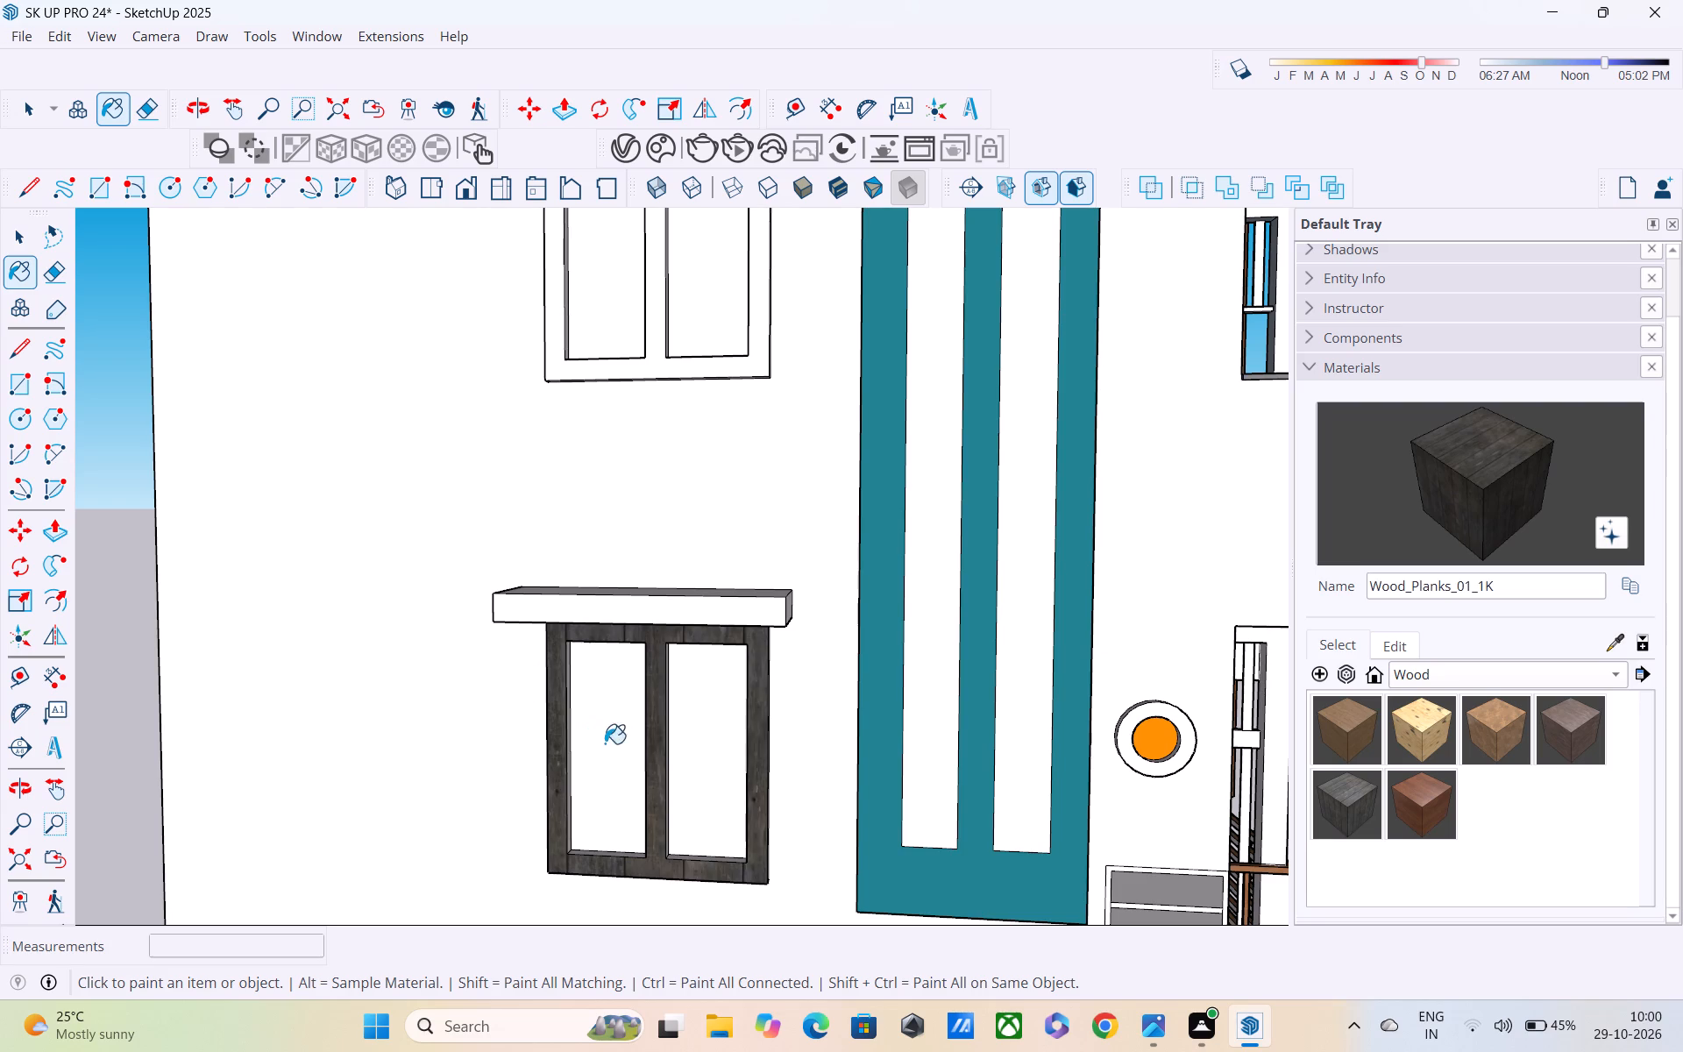
Paint the side and head reveals around both panes of the lower window with the dark wood material Wood_Planks_01_1K.
middle_drag(582, 726, 442, 672)
scroll(544, 708, up, 1)
scroll(437, 691, up, 3)
click(430, 682)
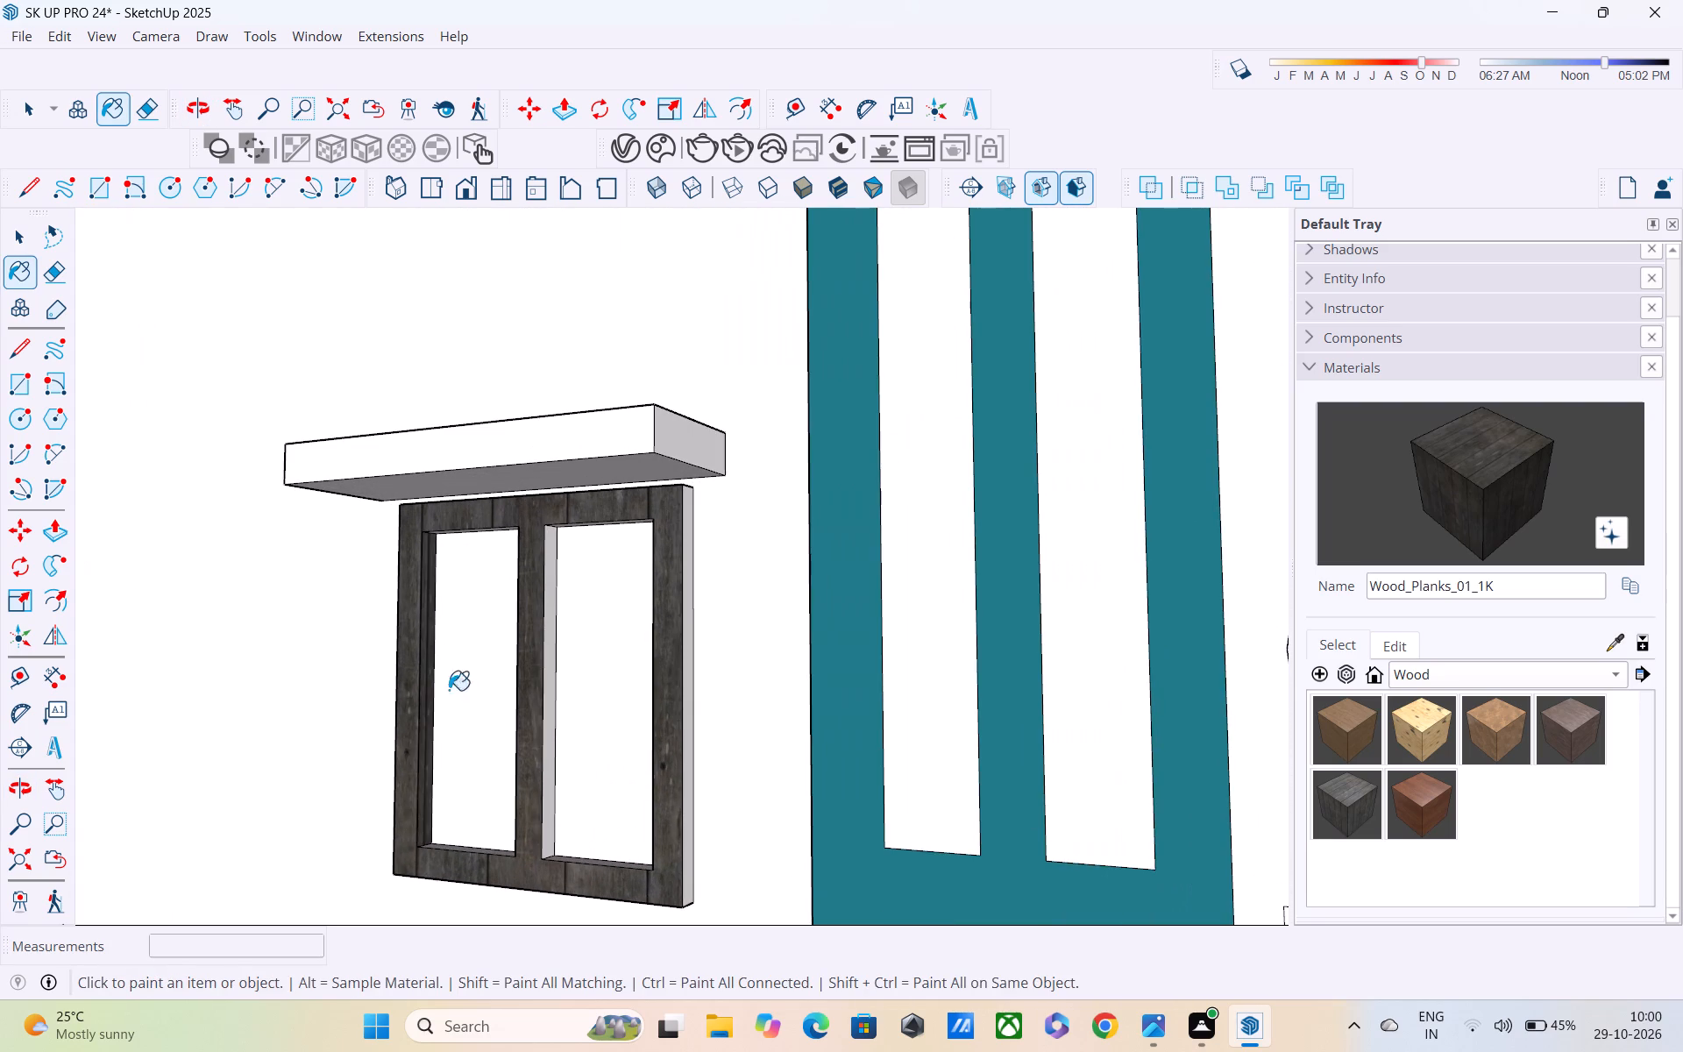
scroll(550, 736, up, 3)
click(544, 720)
scroll(564, 726, up, 1)
middle_drag(565, 726, 863, 715)
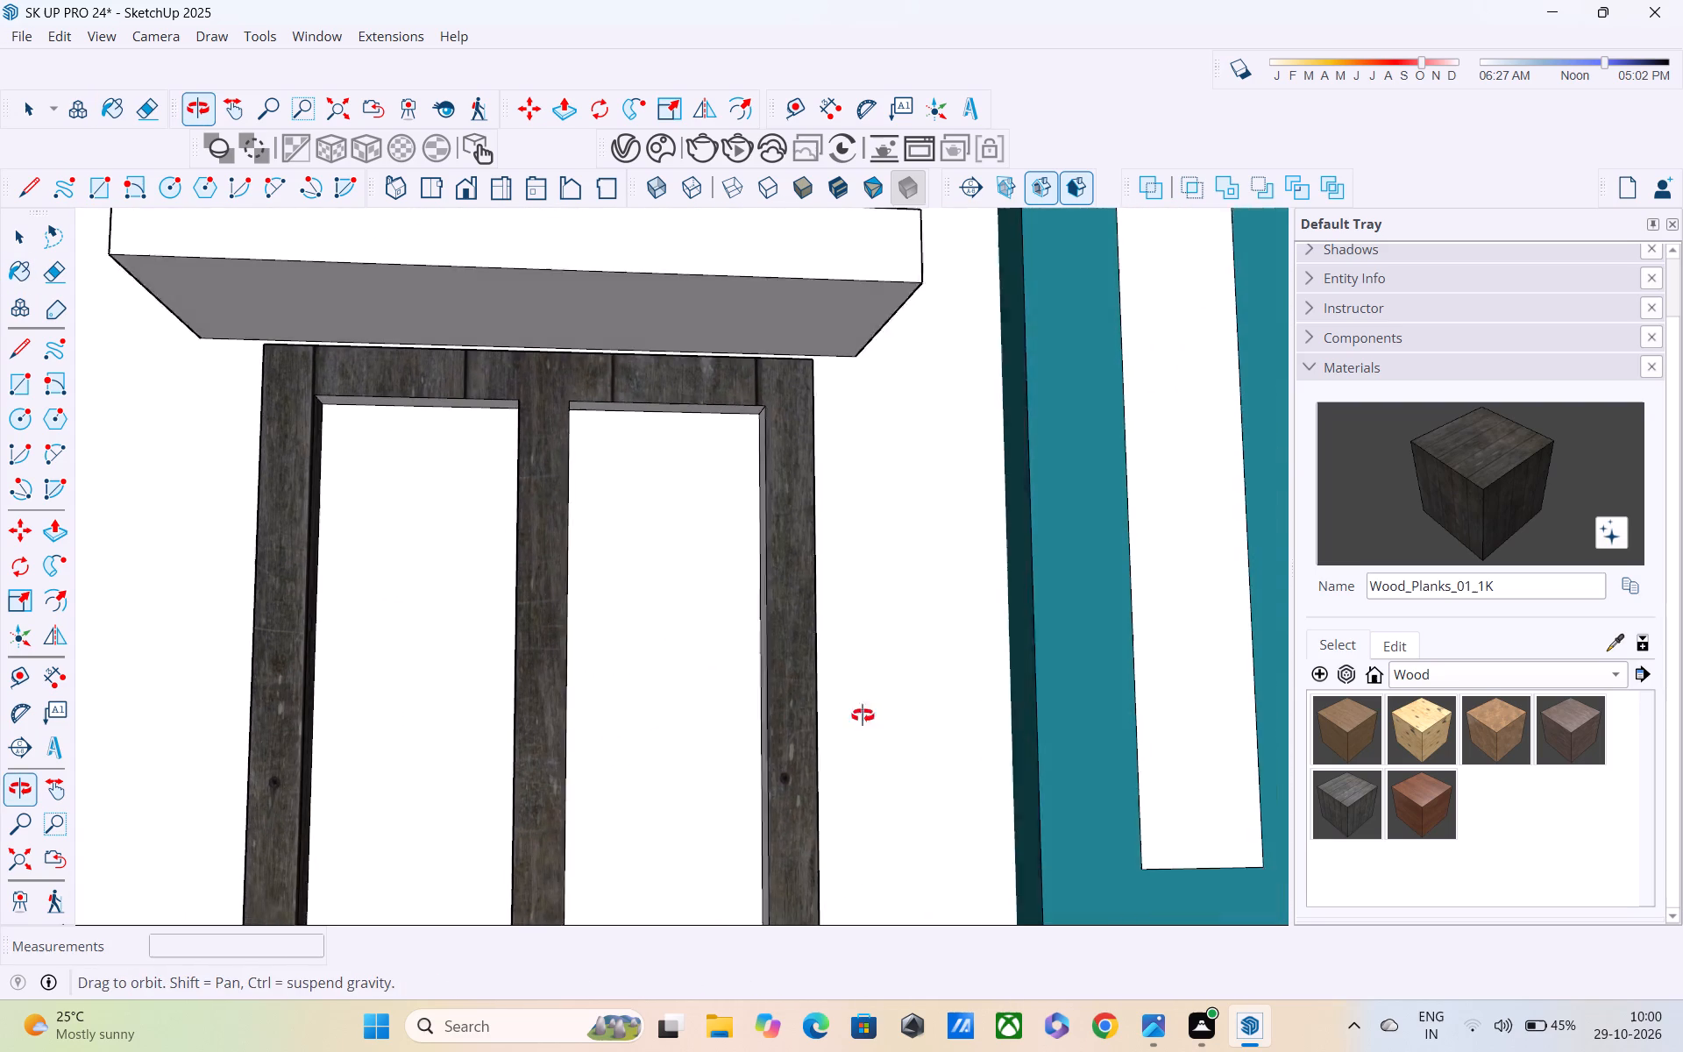
middle_drag(863, 715, 934, 712)
click(777, 577)
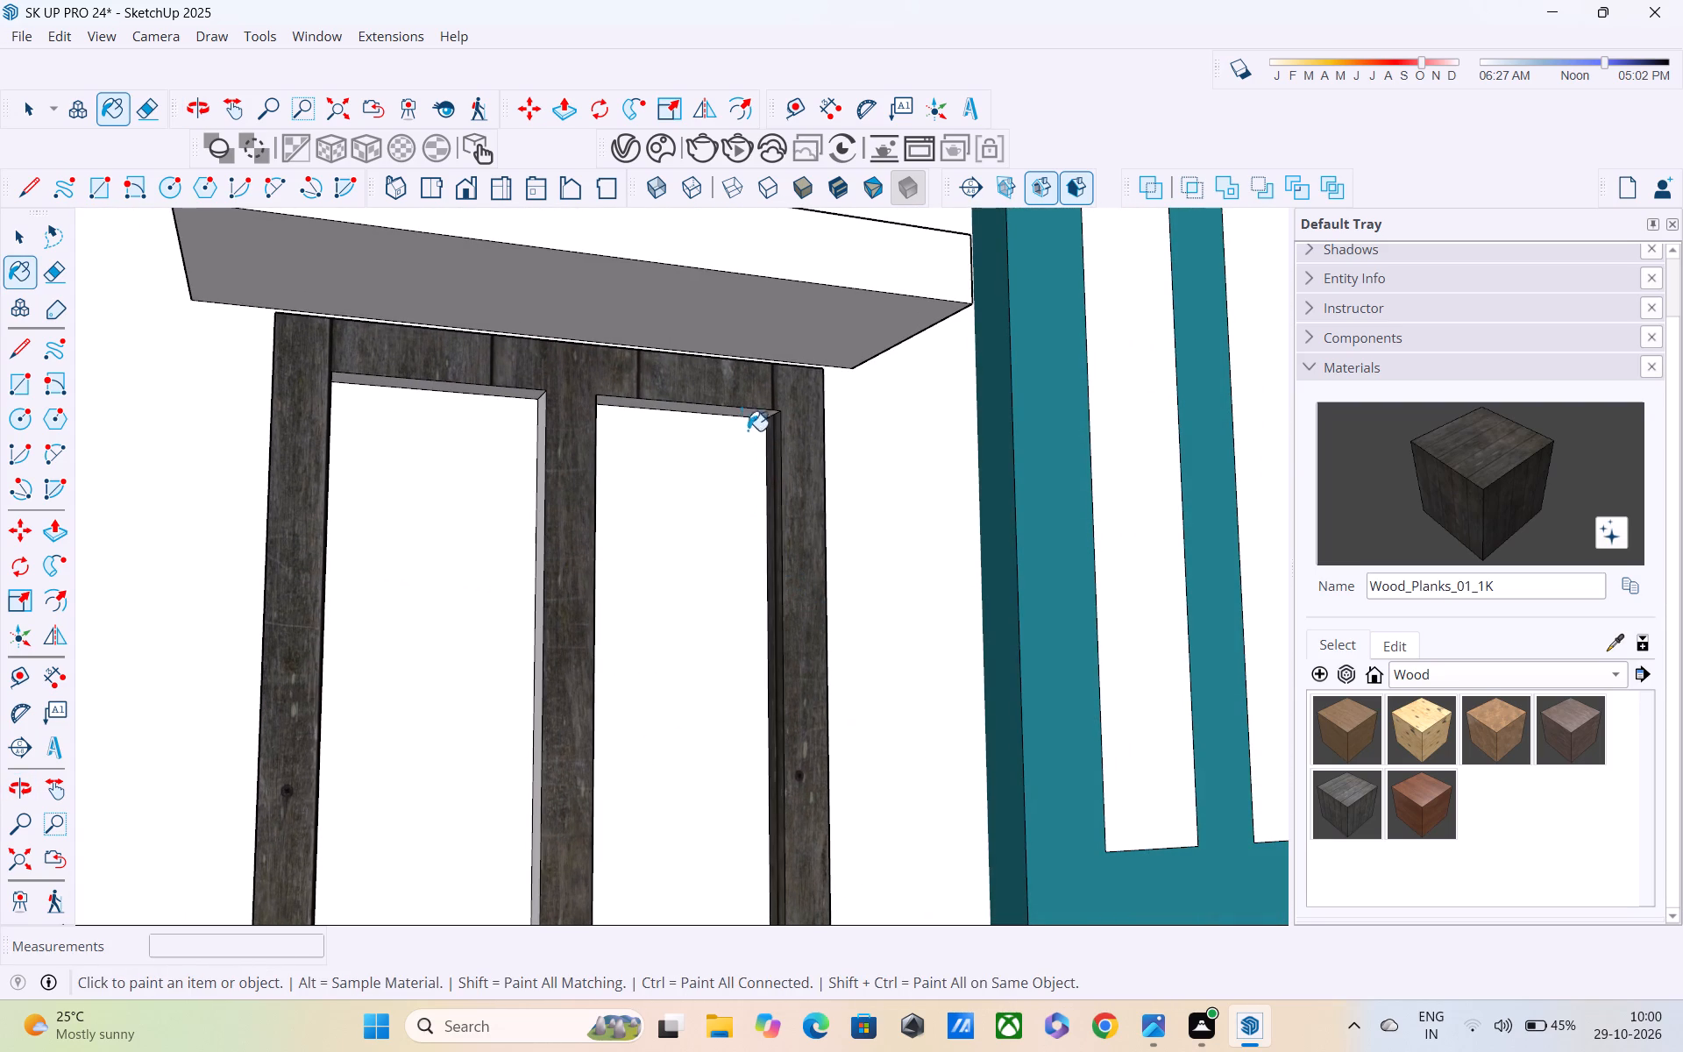
click(739, 415)
click(517, 394)
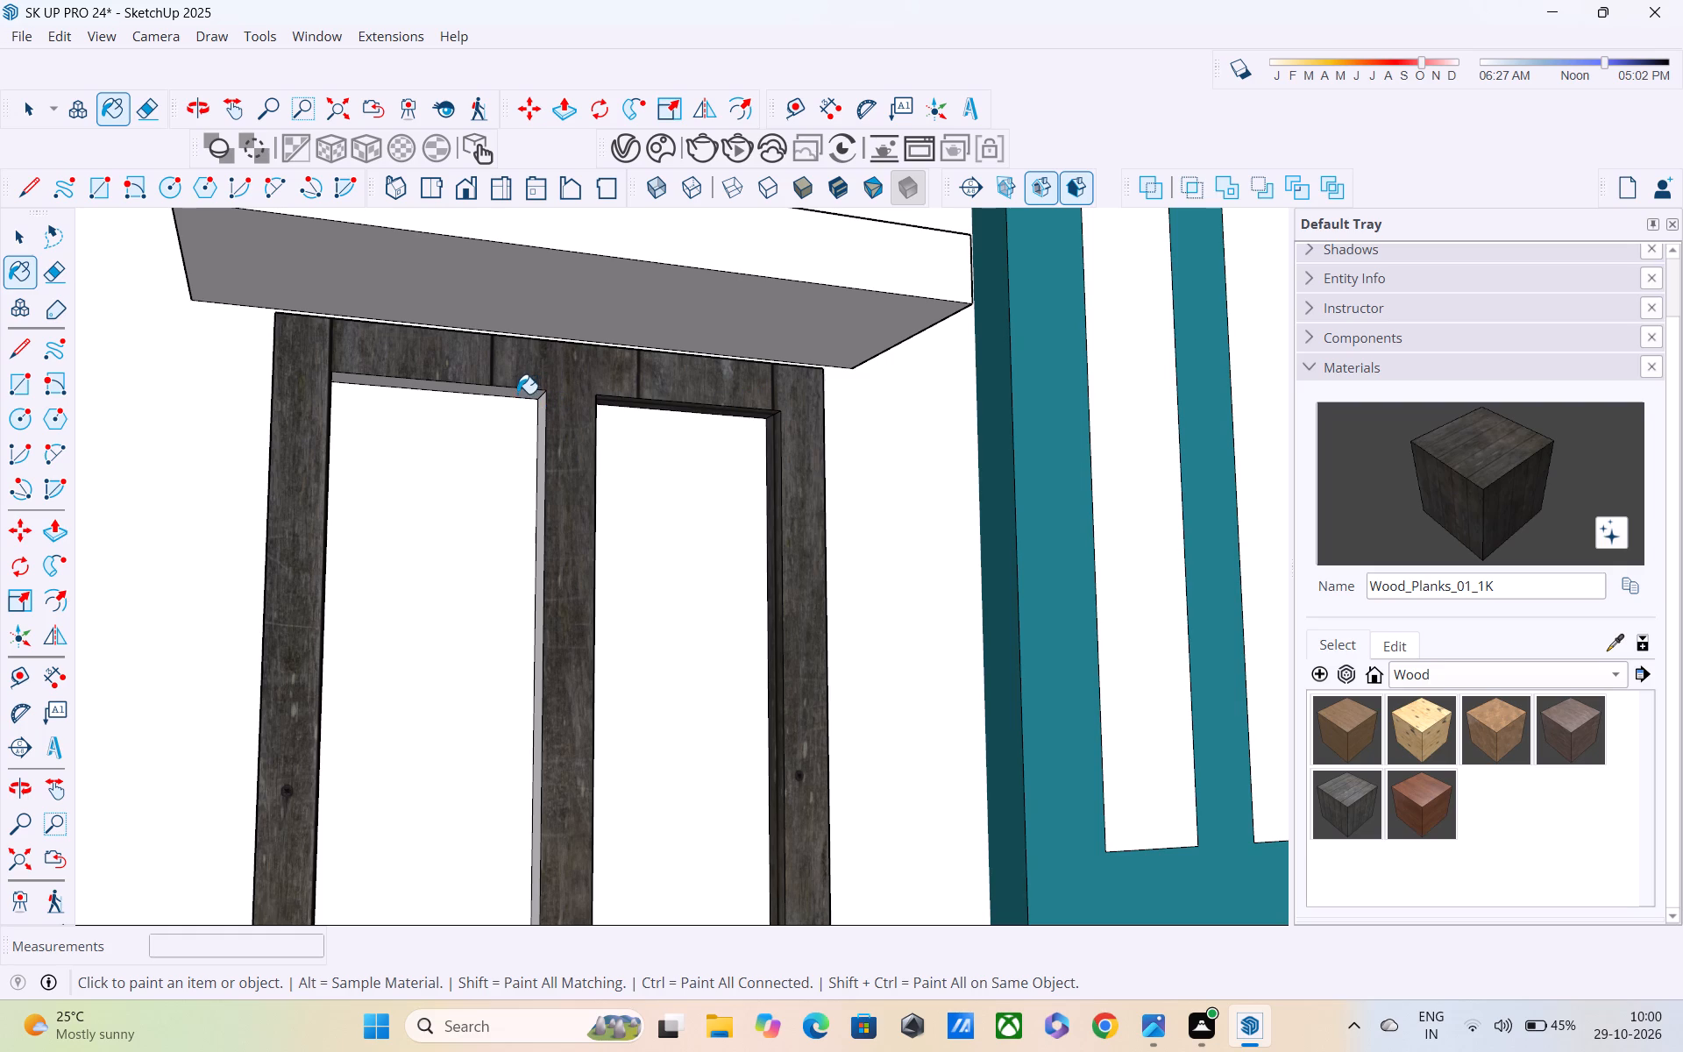
middle_drag(533, 451, 652, 441)
click(638, 412)
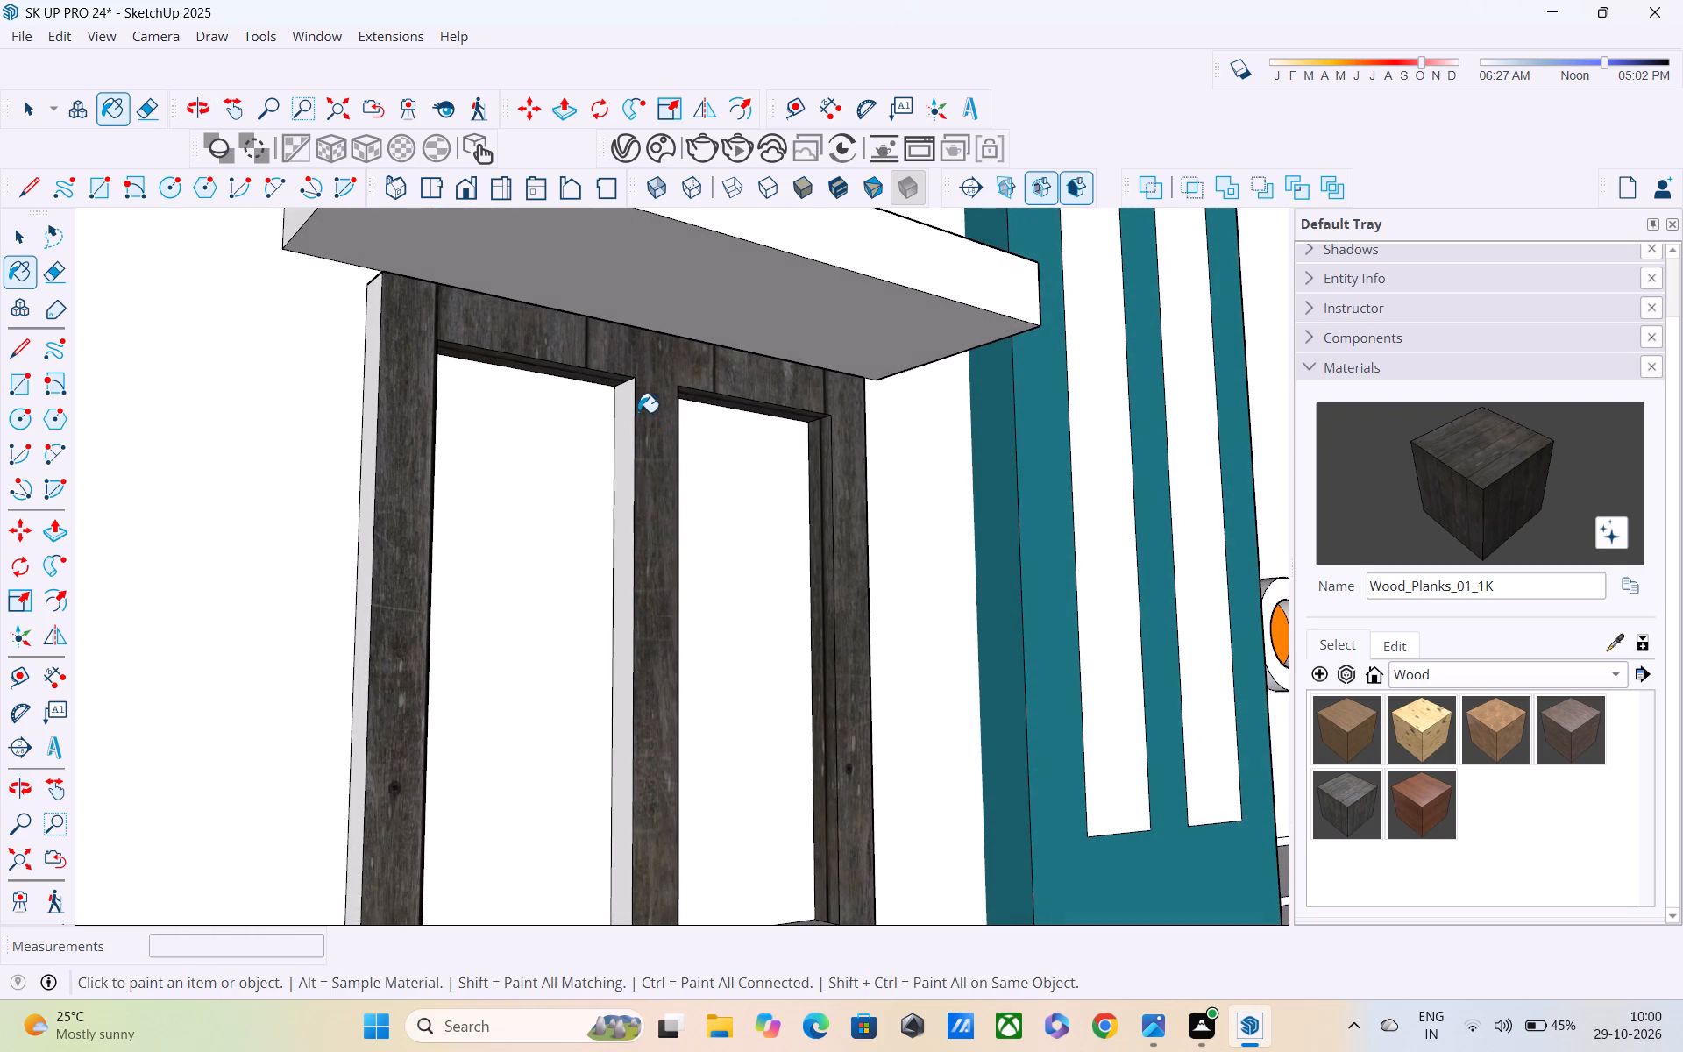
click(628, 401)
Paint the sill reveals of both lower window panes with Wood_Planks_01_1K.
middle_drag(642, 445, 427, 345)
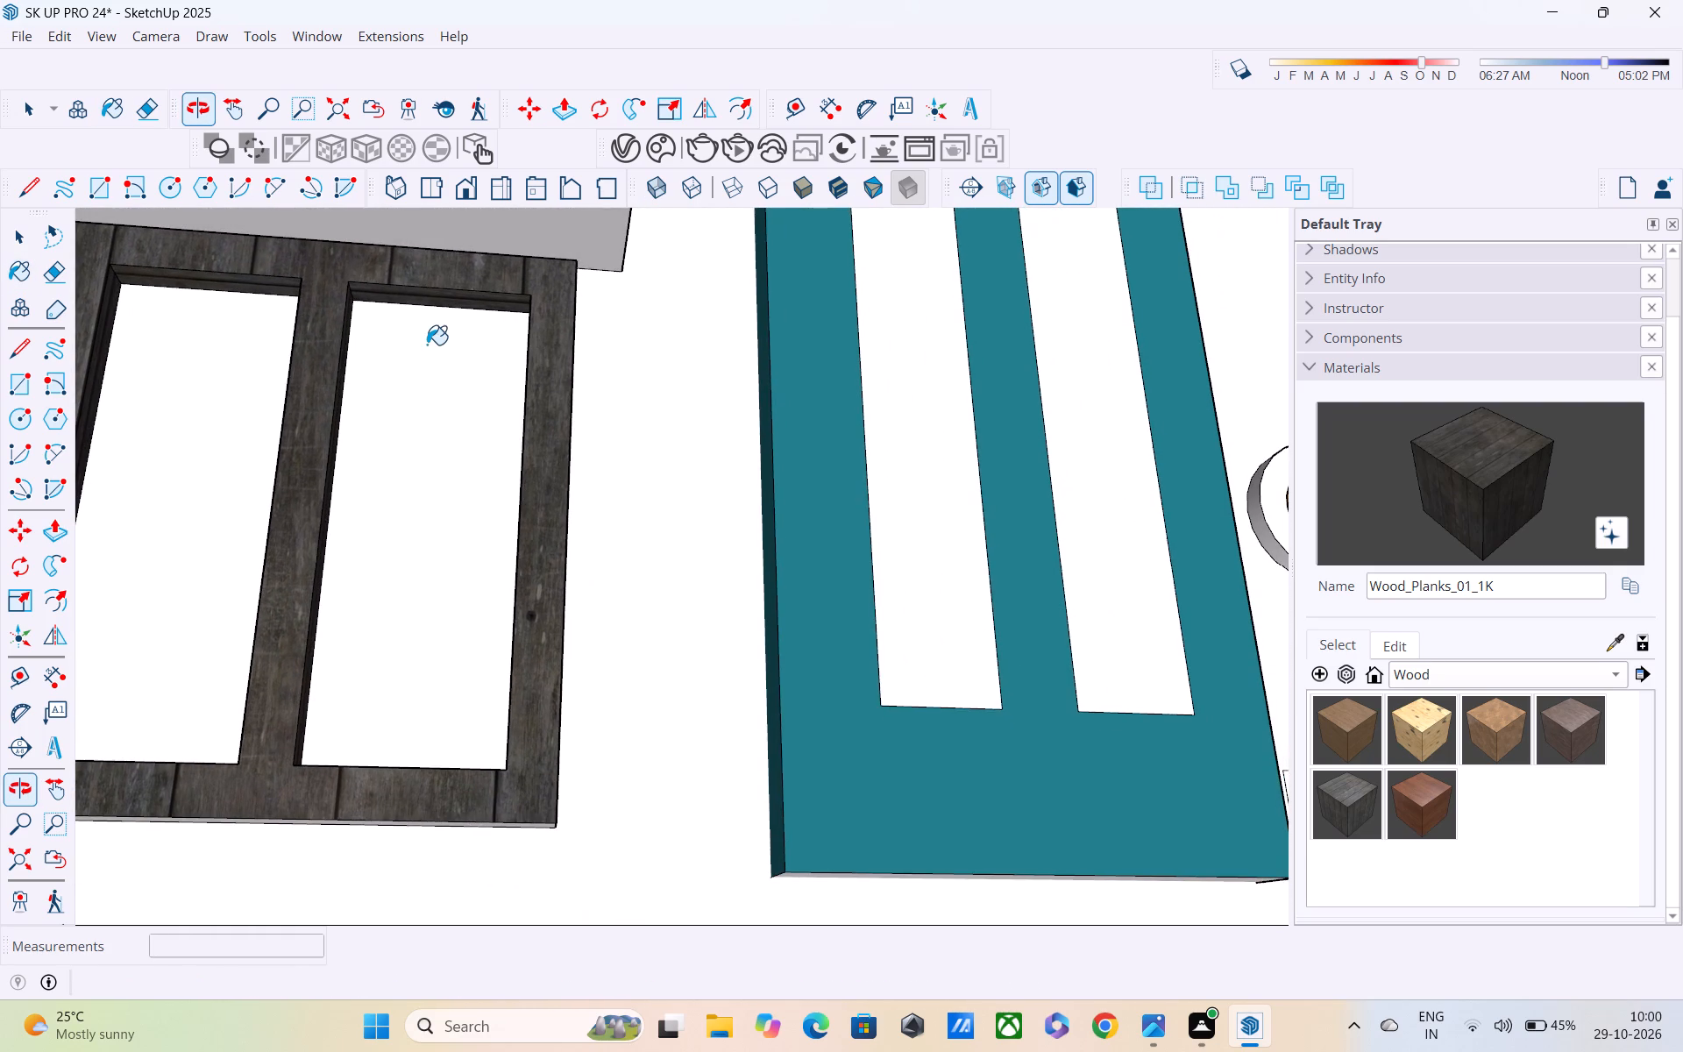
shift+middle_drag(425, 344, 423, 167)
middle_drag(483, 492, 368, 714)
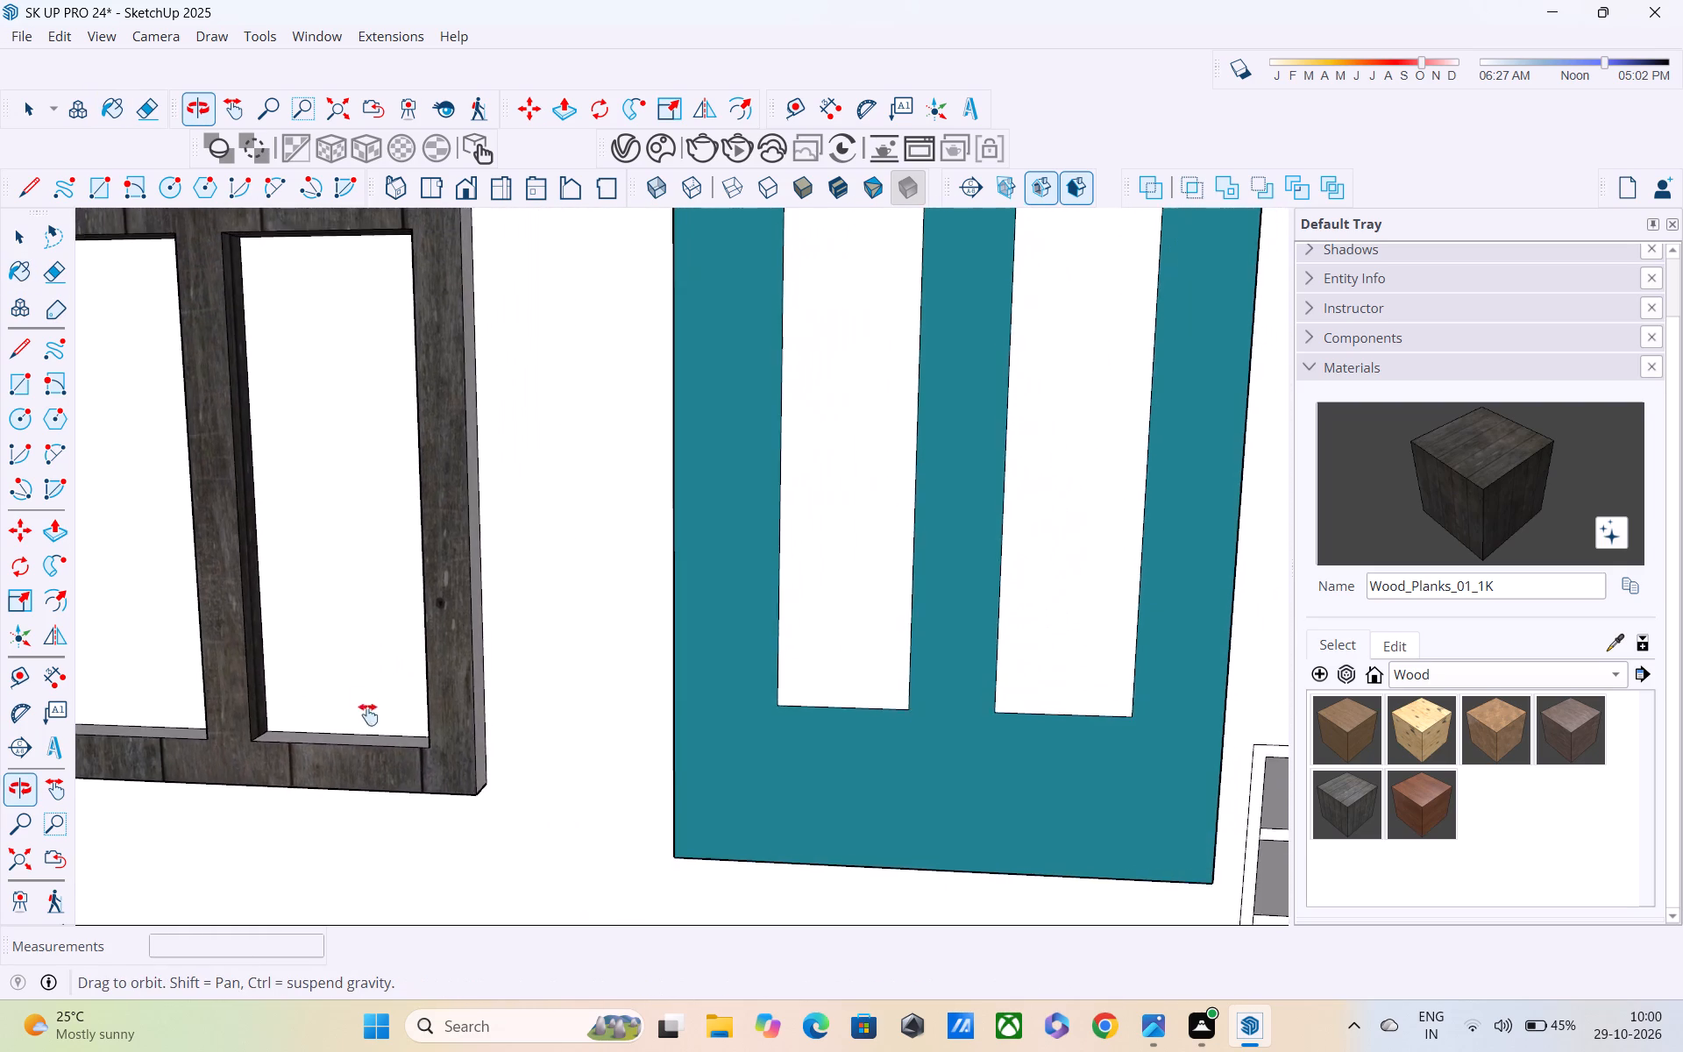
middle_drag(368, 714, 418, 445)
middle_drag(419, 452, 420, 658)
scroll(394, 692, up, 3)
click(387, 716)
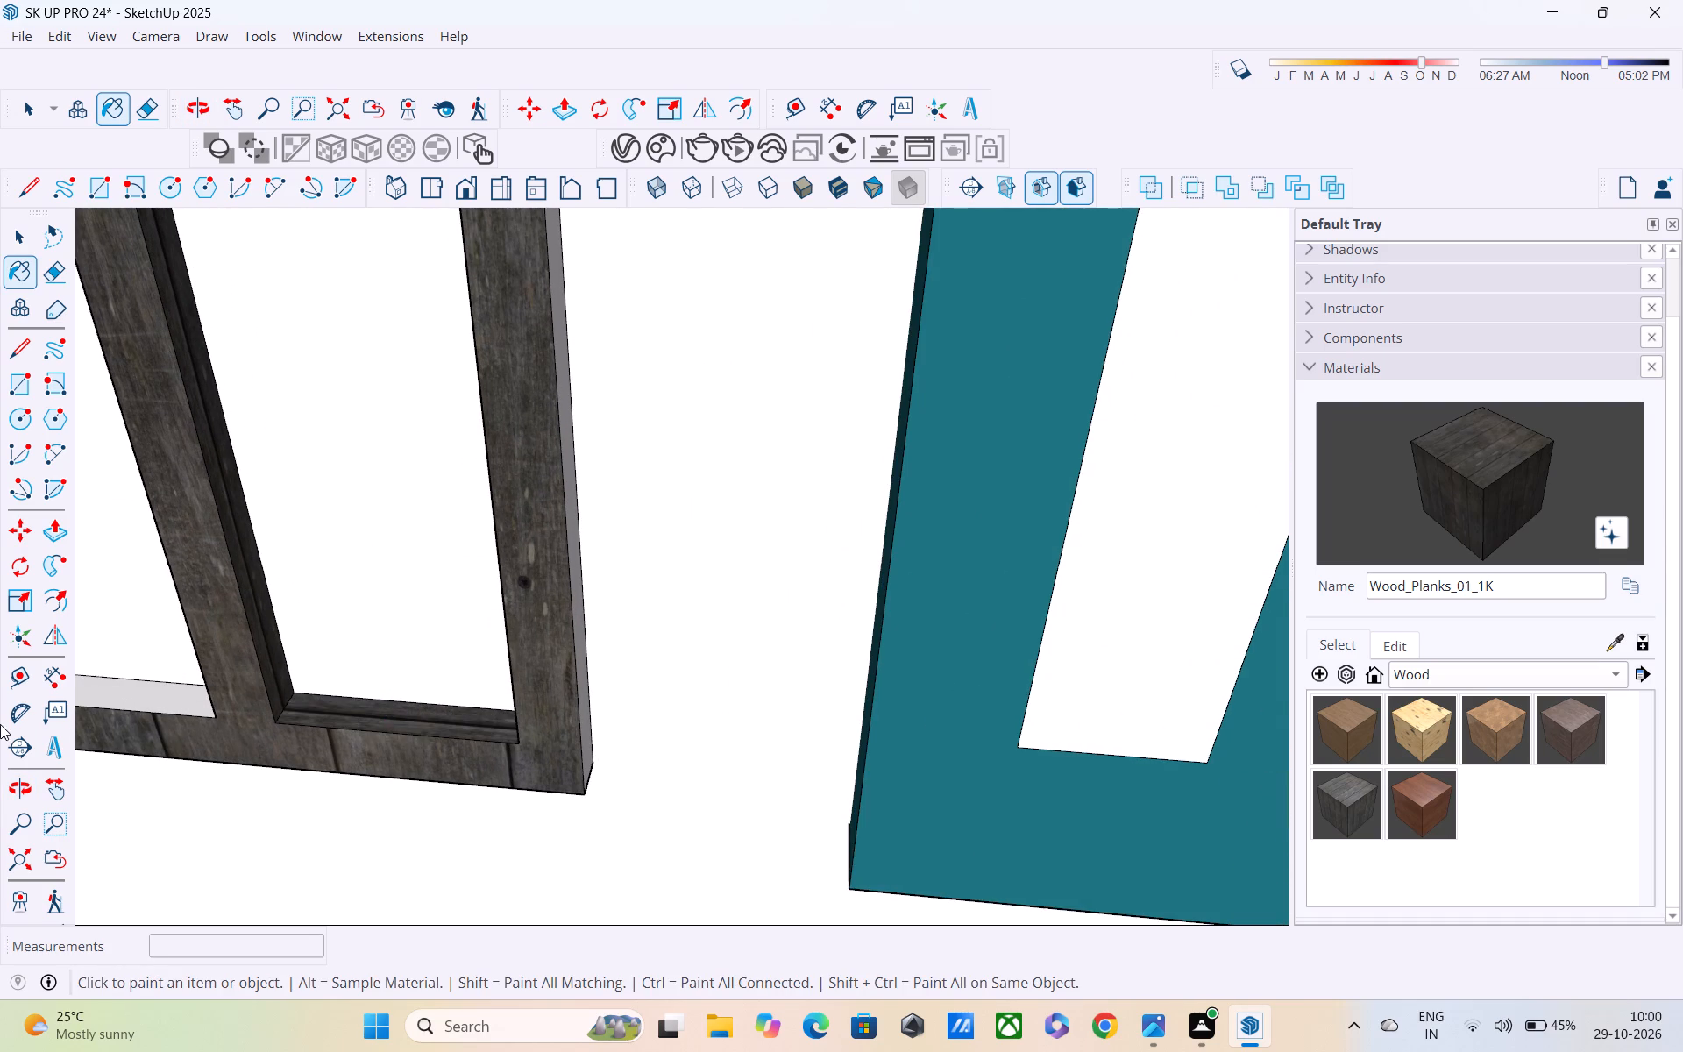
click(116, 701)
Paint the upper window's front frame and its outer side face away from the teal projection with Wood_Planks_01_1K.
middle_drag(142, 693, 950, 269)
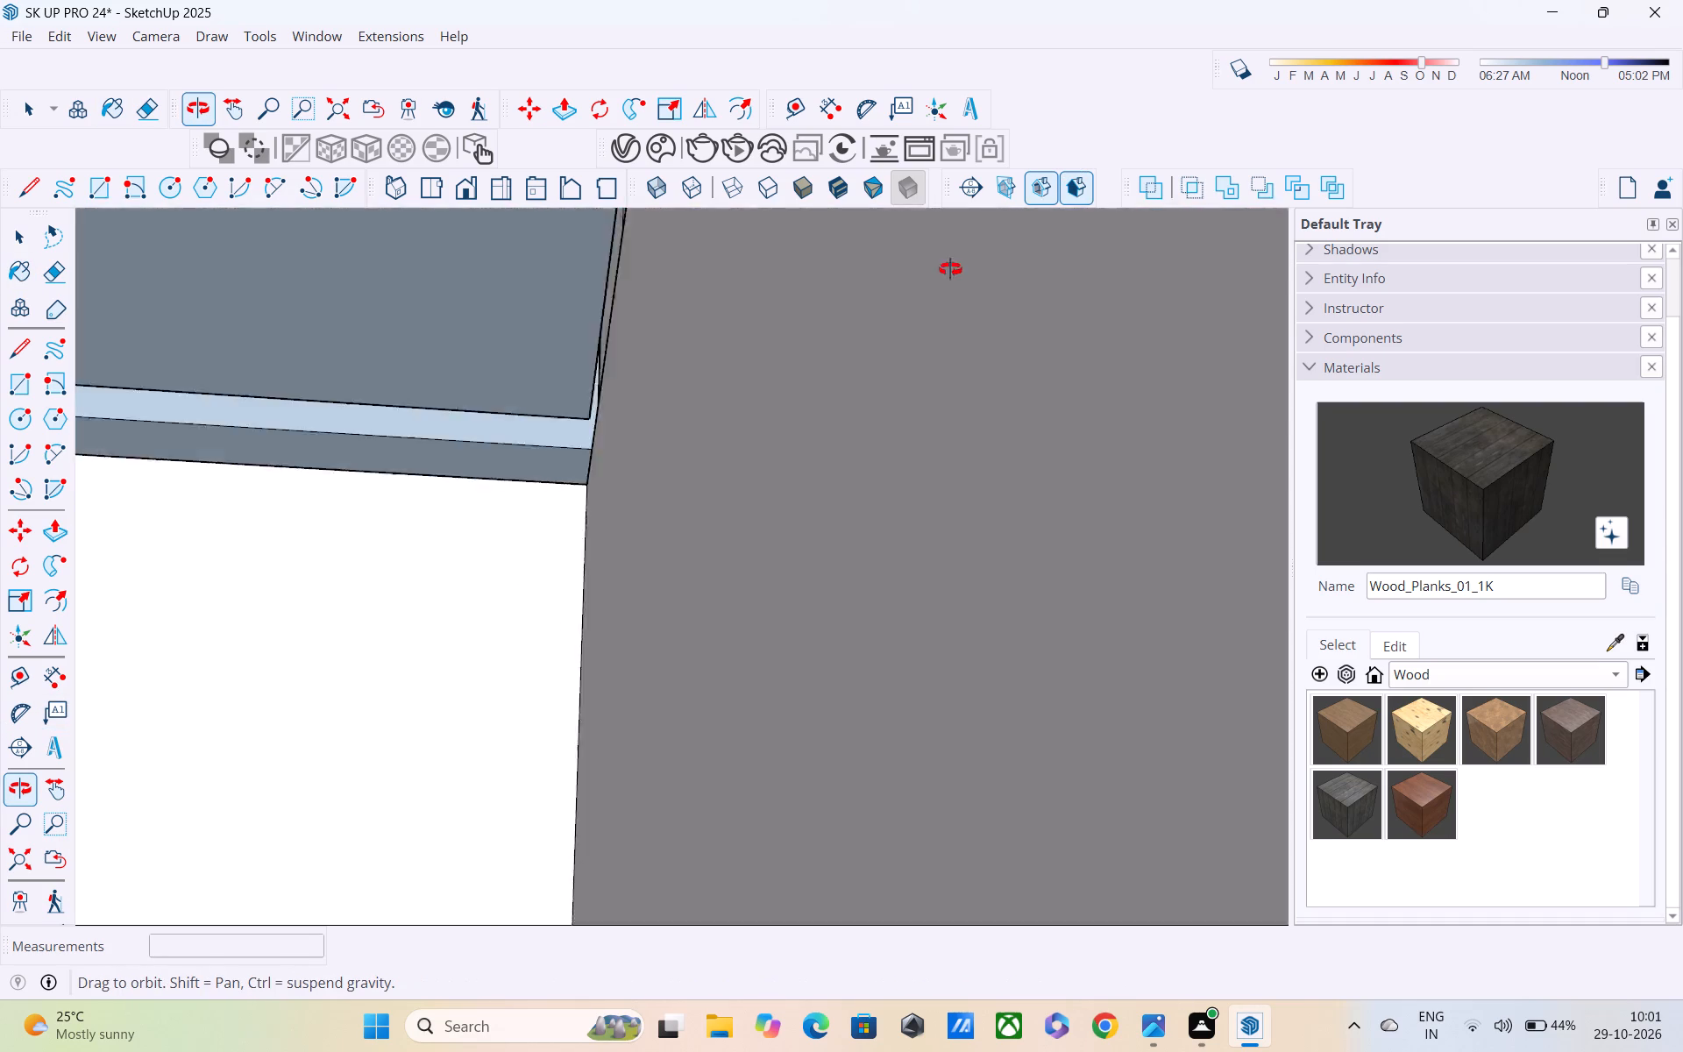
middle_drag(950, 269, 456, 423)
scroll(457, 423, down, 6)
shift+scroll(467, 416, down, 2)
shift+middle_drag(468, 416, 584, 726)
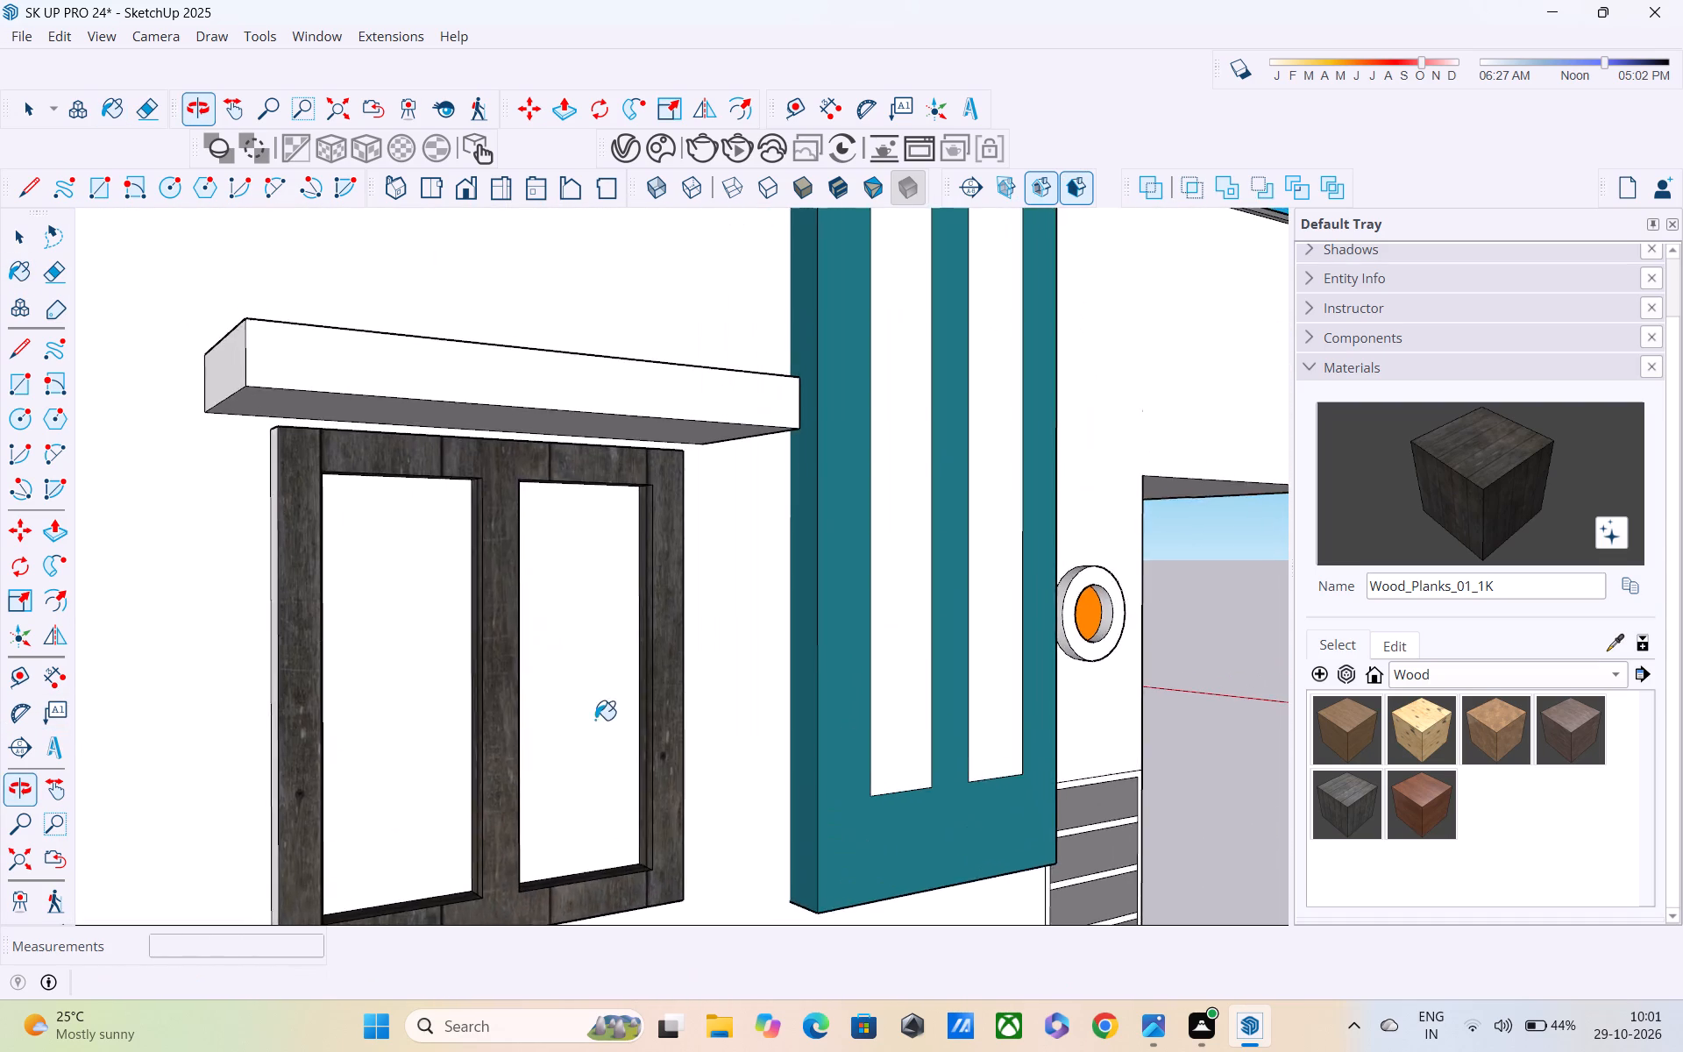
scroll(599, 625, down, 6)
middle_drag(588, 555, 607, 949)
scroll(547, 620, up, 4)
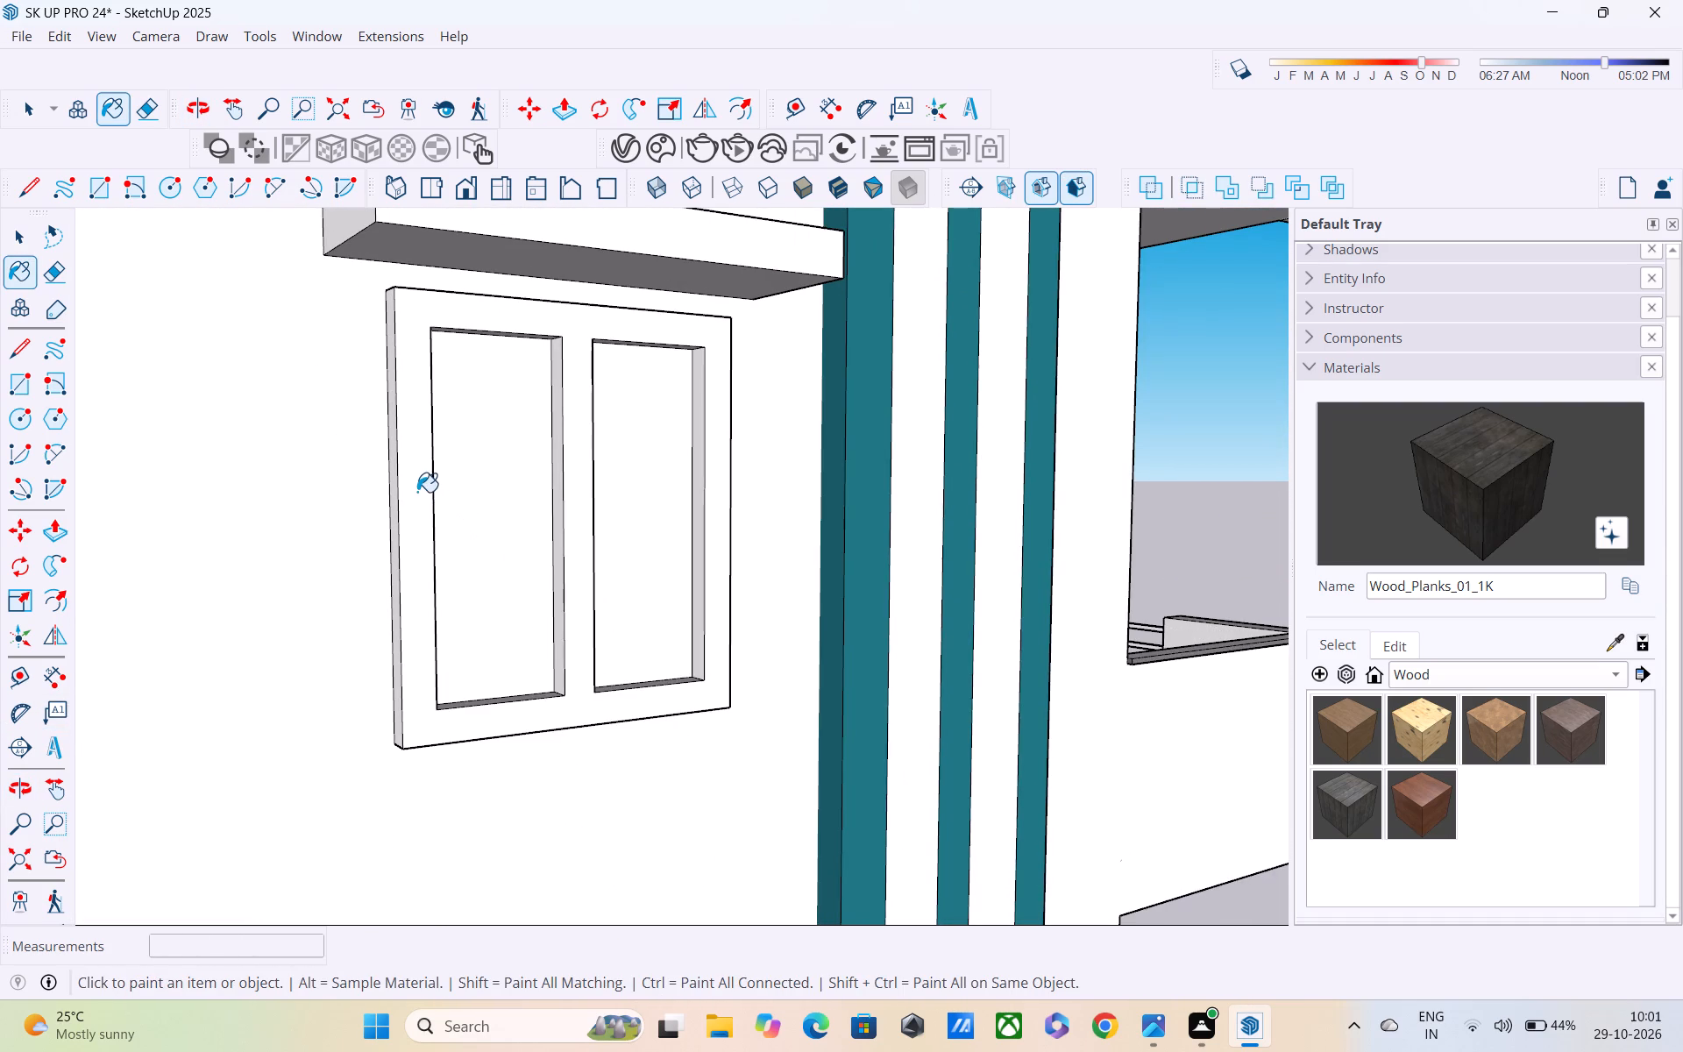
click(417, 492)
scroll(415, 494, up, 3)
middle_drag(422, 487, 579, 503)
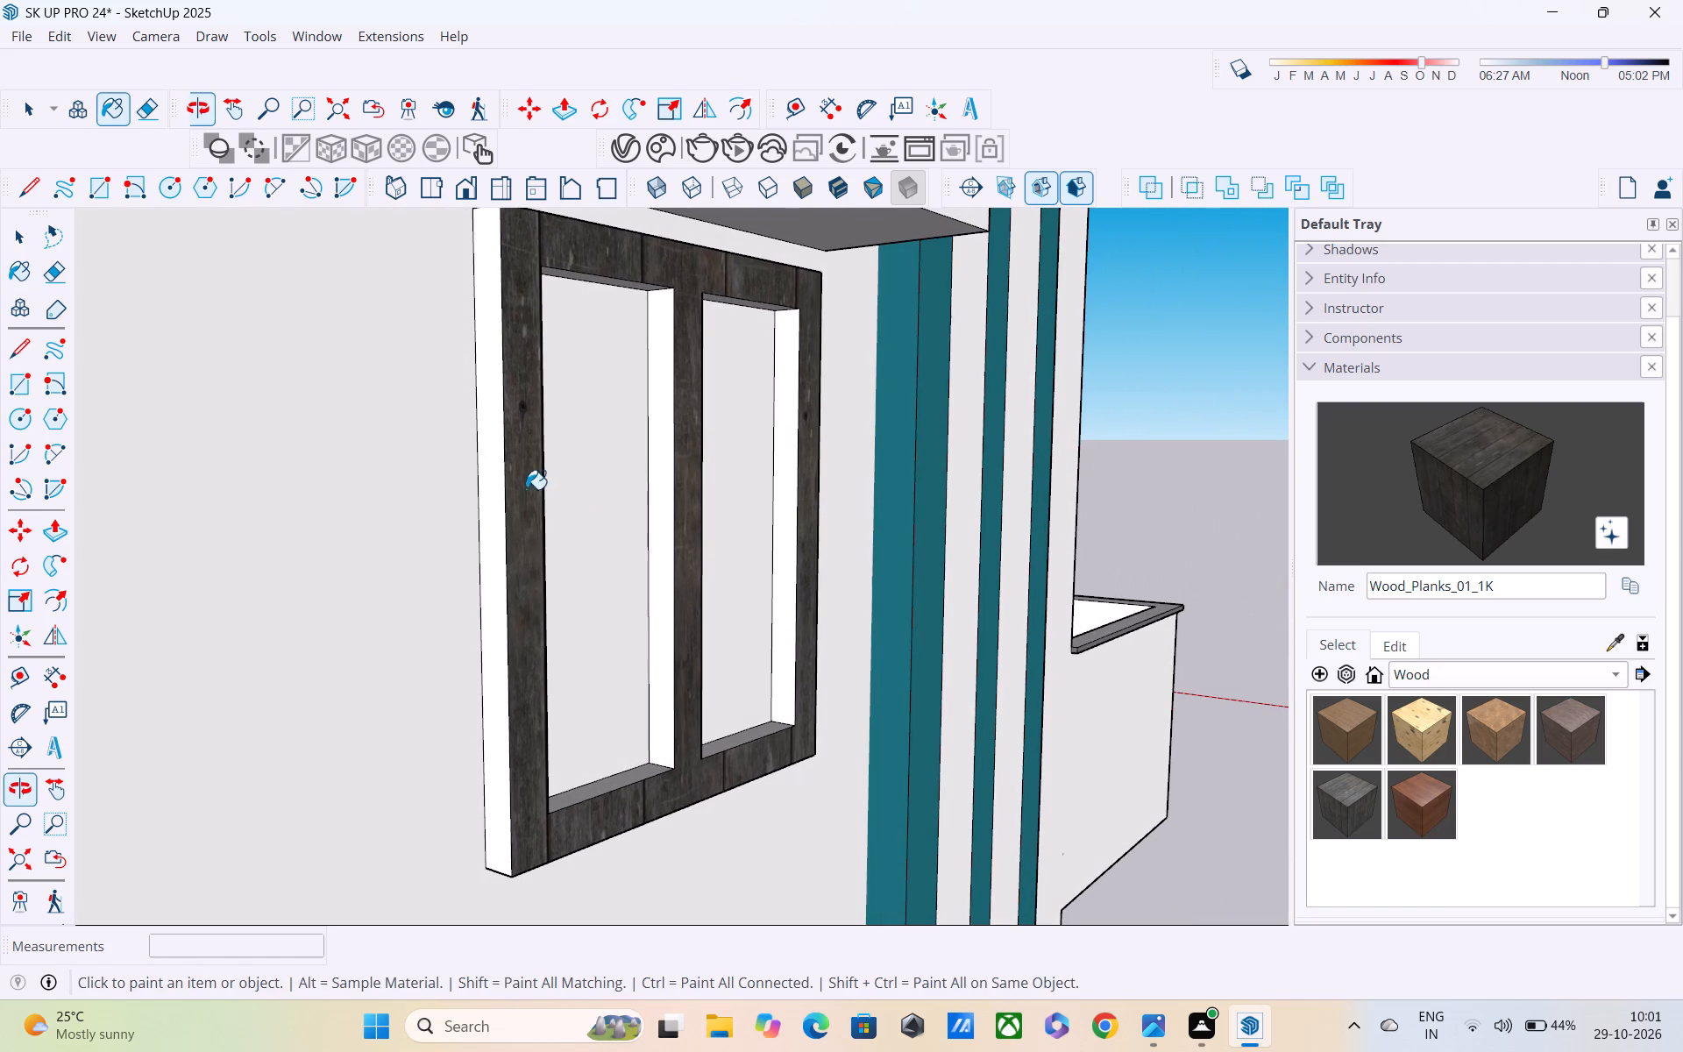
click(490, 418)
Paint the side, sill and head reveals inside both panes of the upper window with Wood_Planks_01_1K.
click(688, 468)
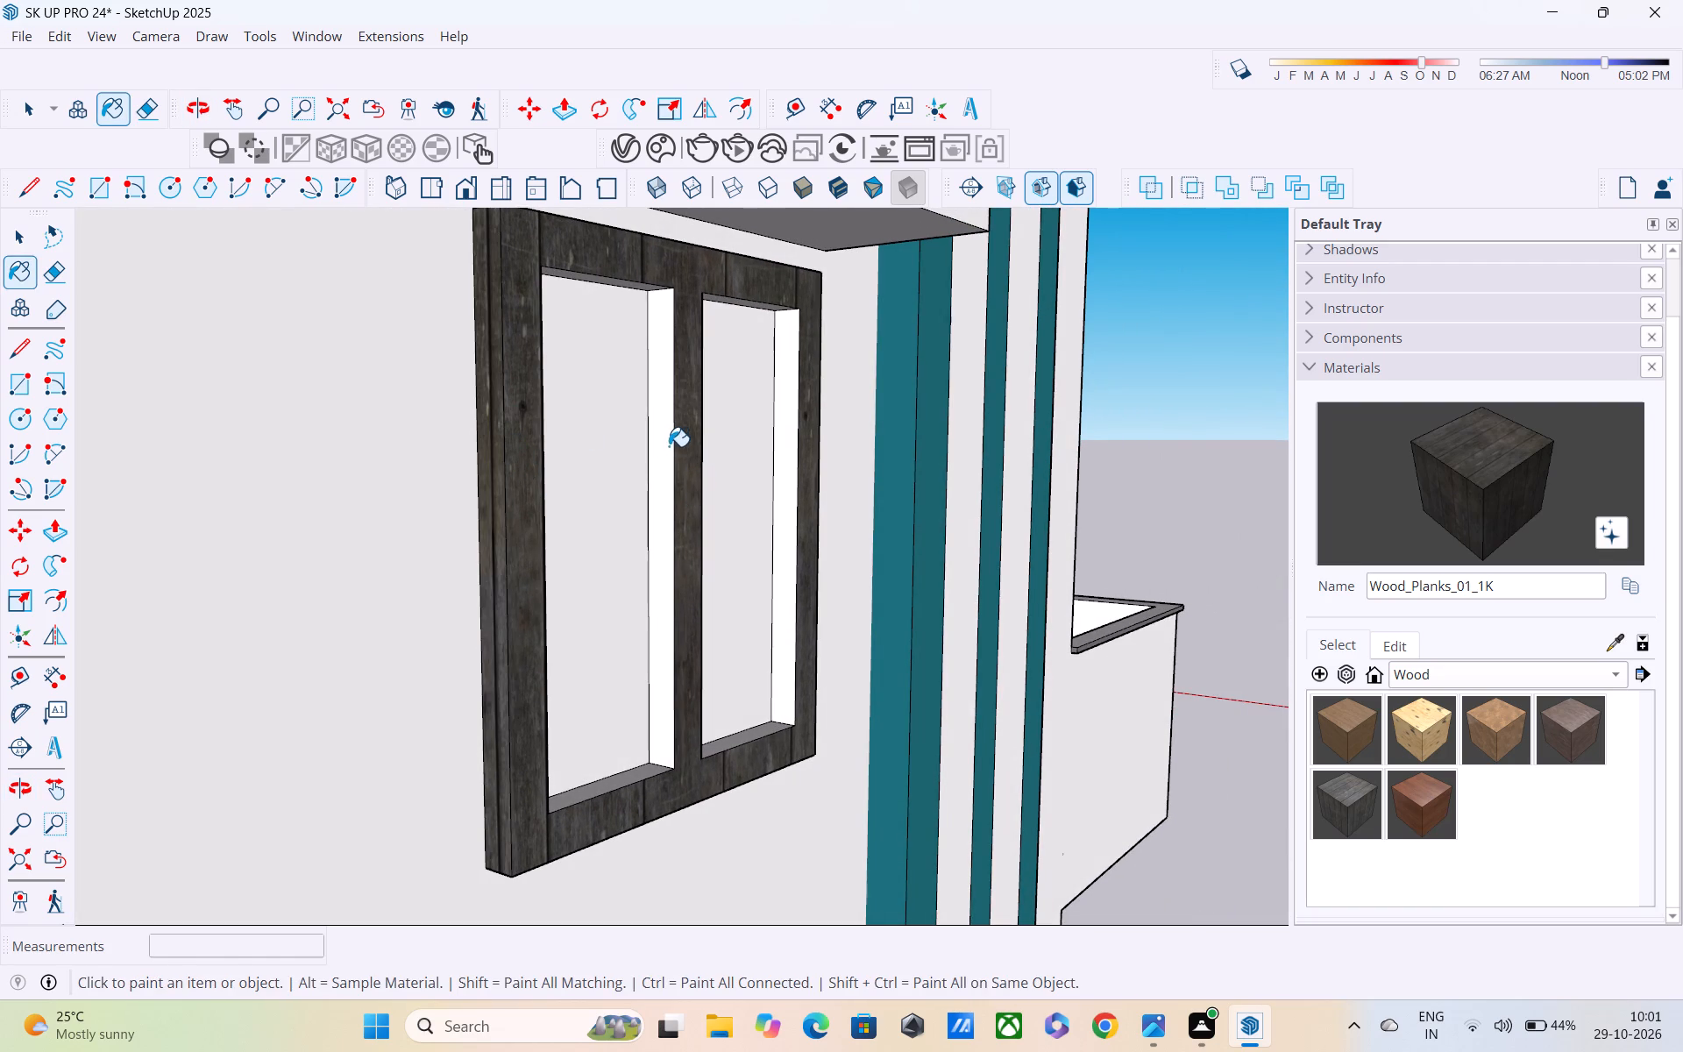
click(669, 446)
click(794, 398)
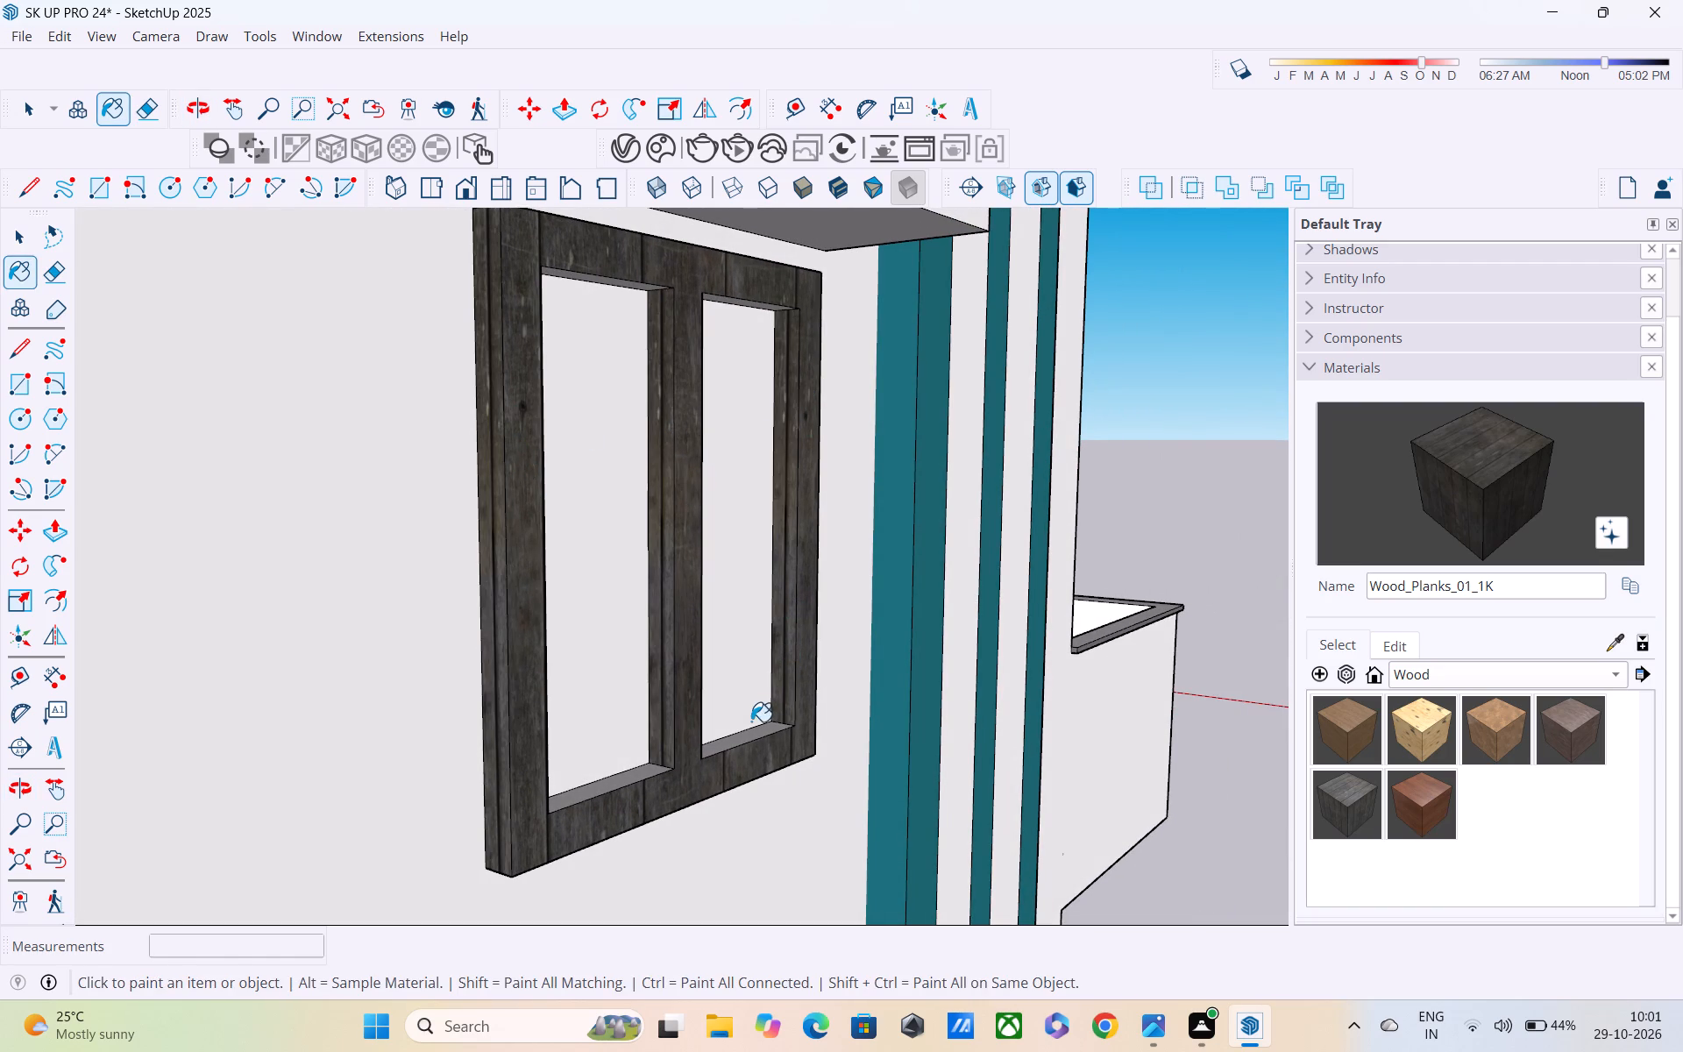
double_click(749, 739)
triple_click(654, 773)
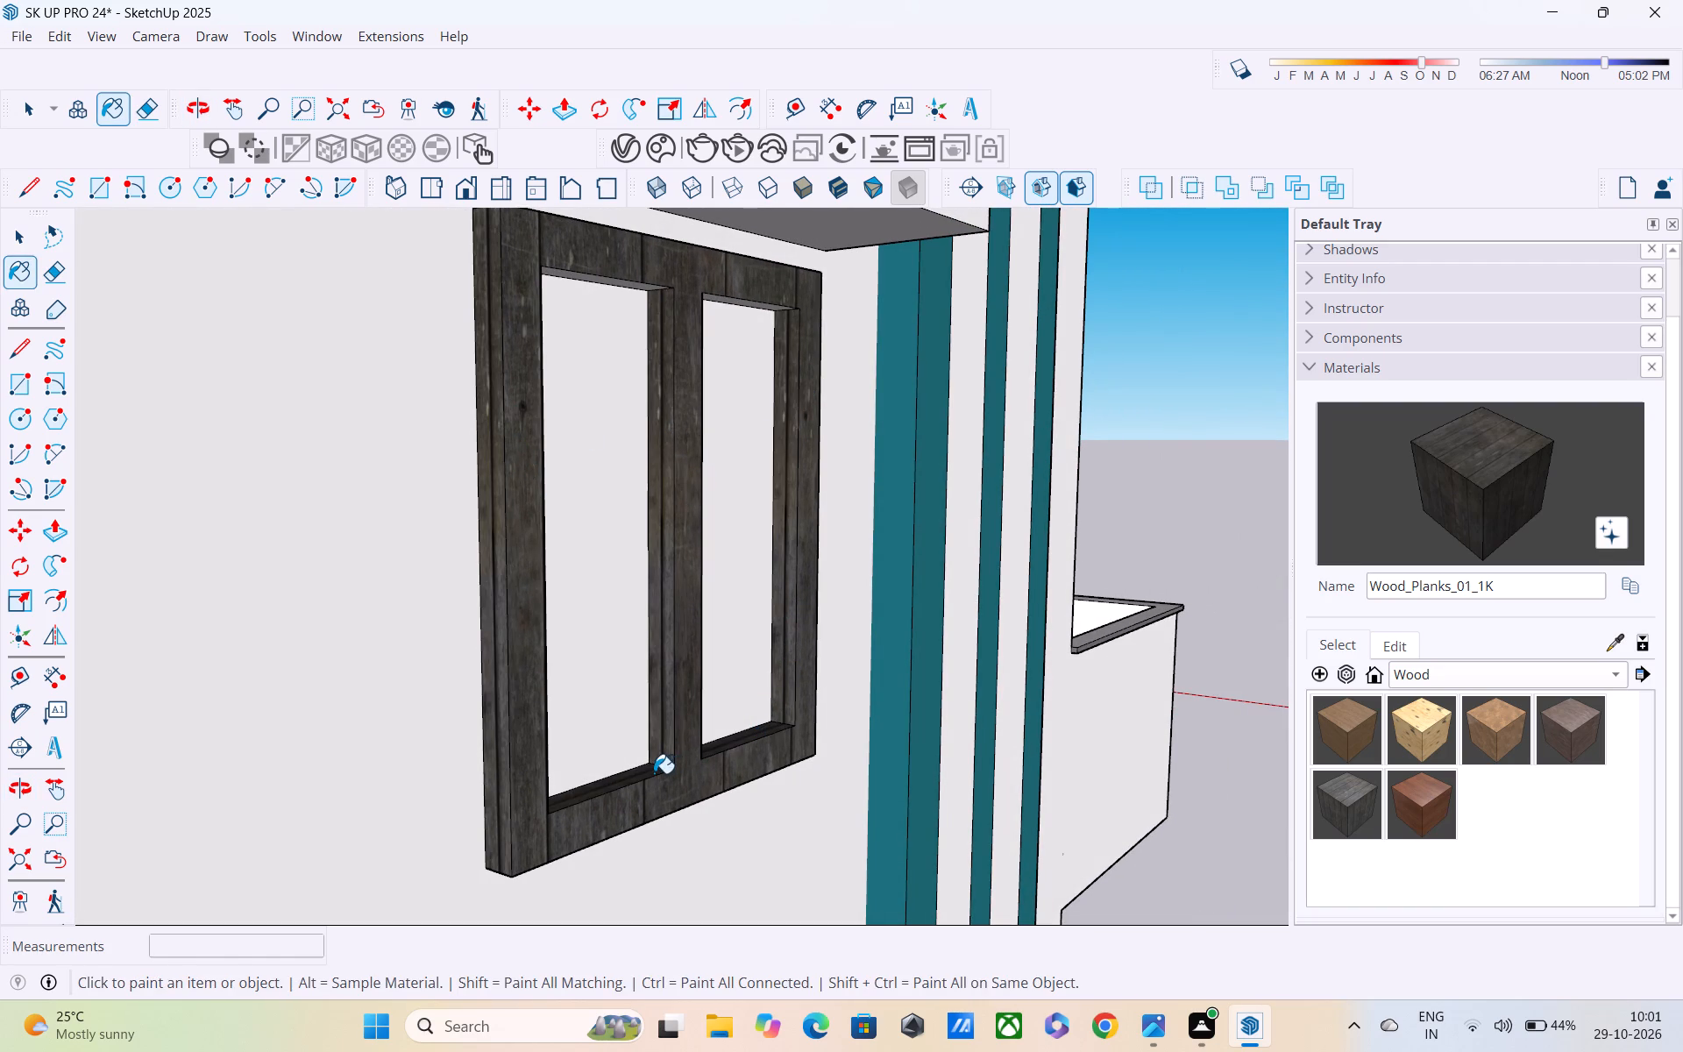
middle_drag(660, 681, 592, 895)
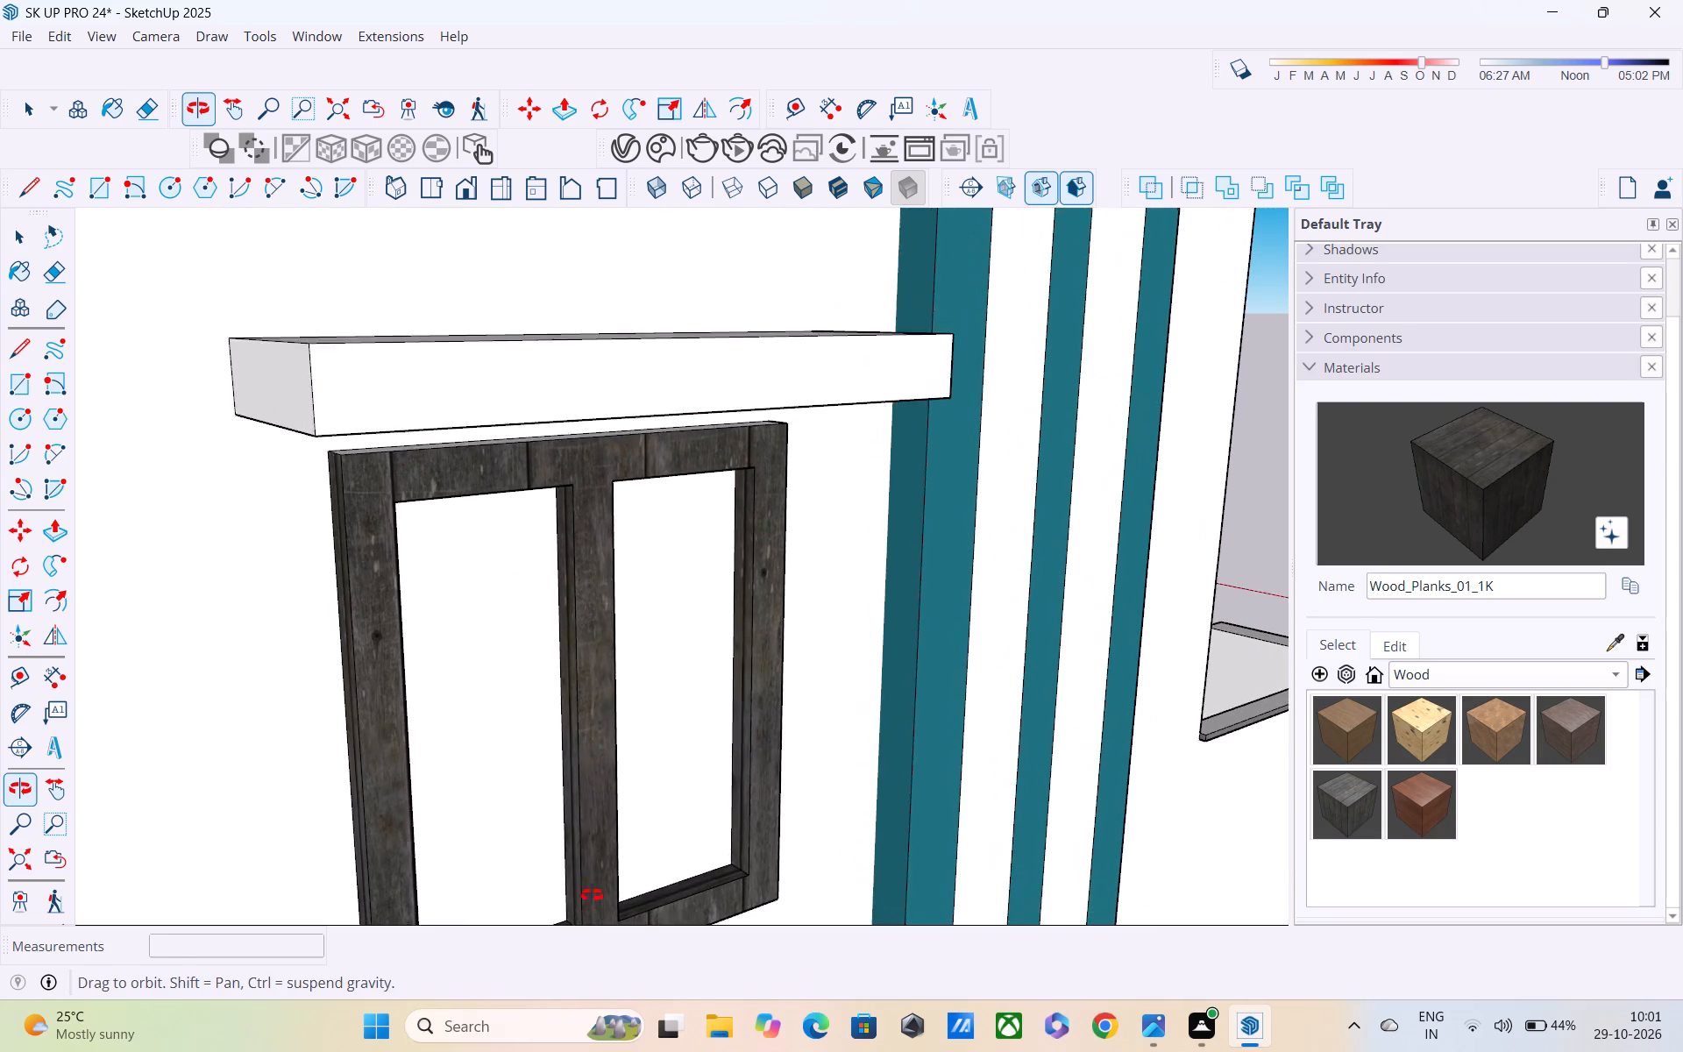
middle_drag(592, 895, 592, 885)
middle_drag(515, 570, 454, 364)
click(449, 299)
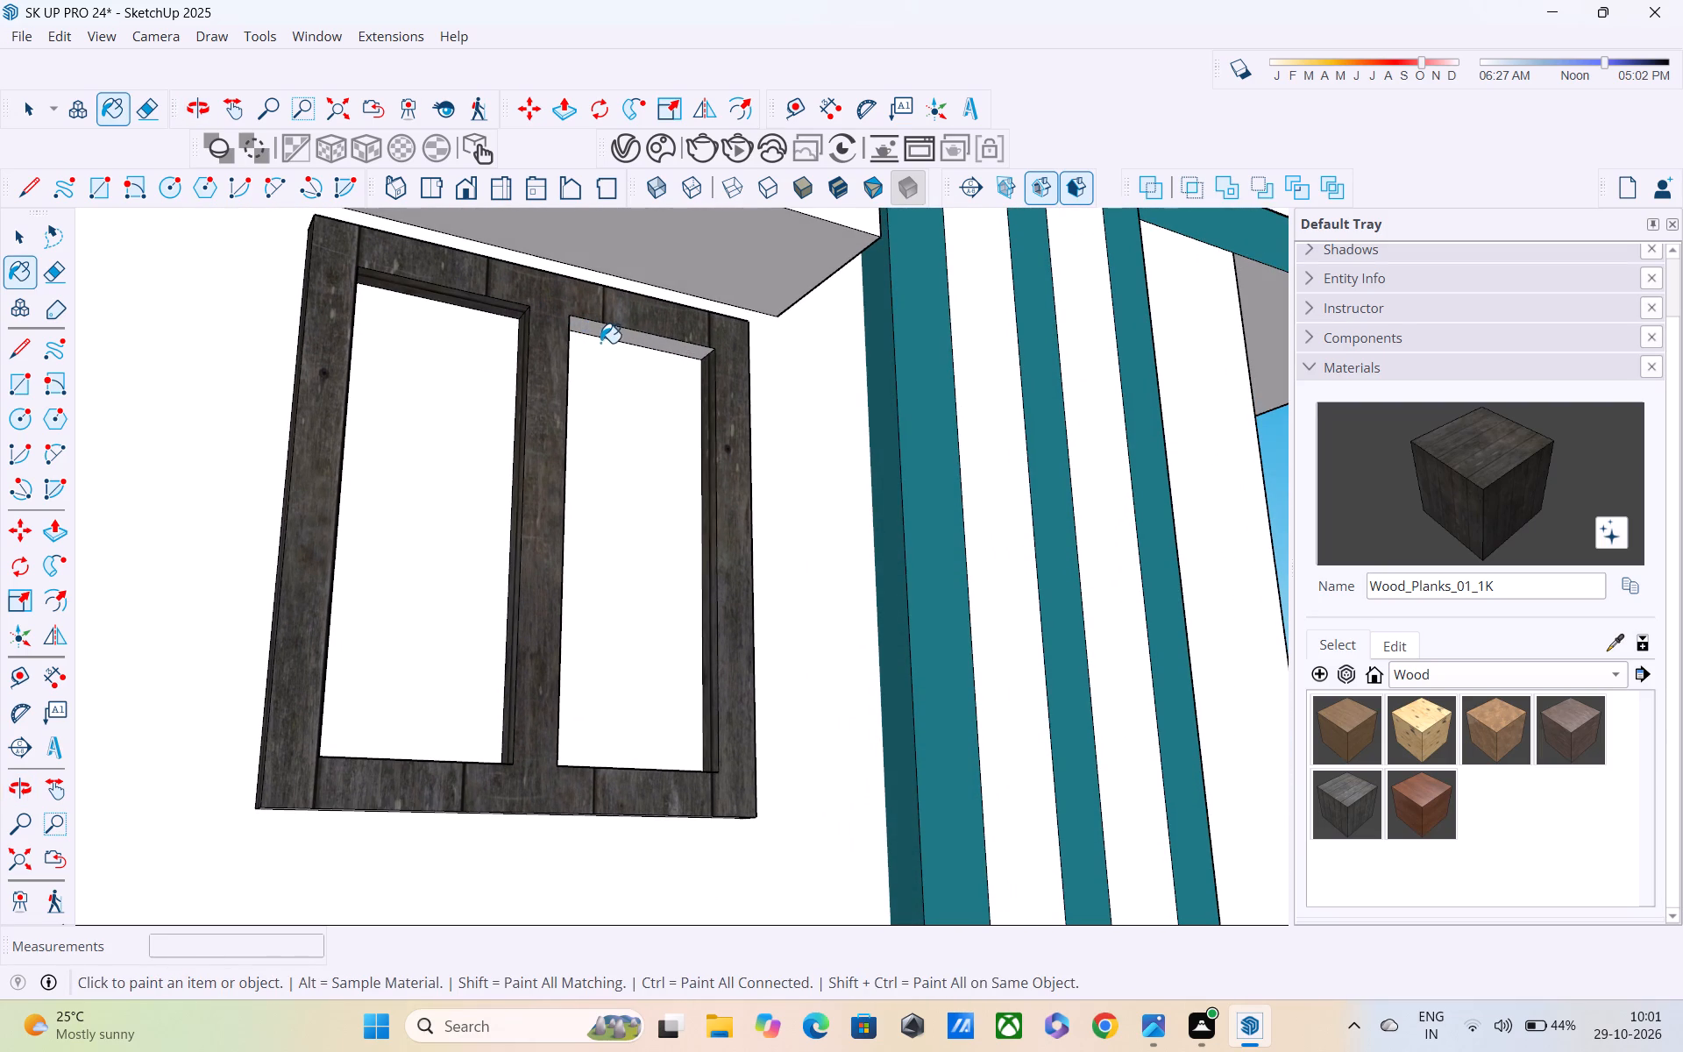
click(606, 342)
key(ctrl+z)
click(617, 329)
Paint the outer bottom and top edges of the upper window frame with Wood_Planks_01_1K.
middle_drag(458, 646, 553, 352)
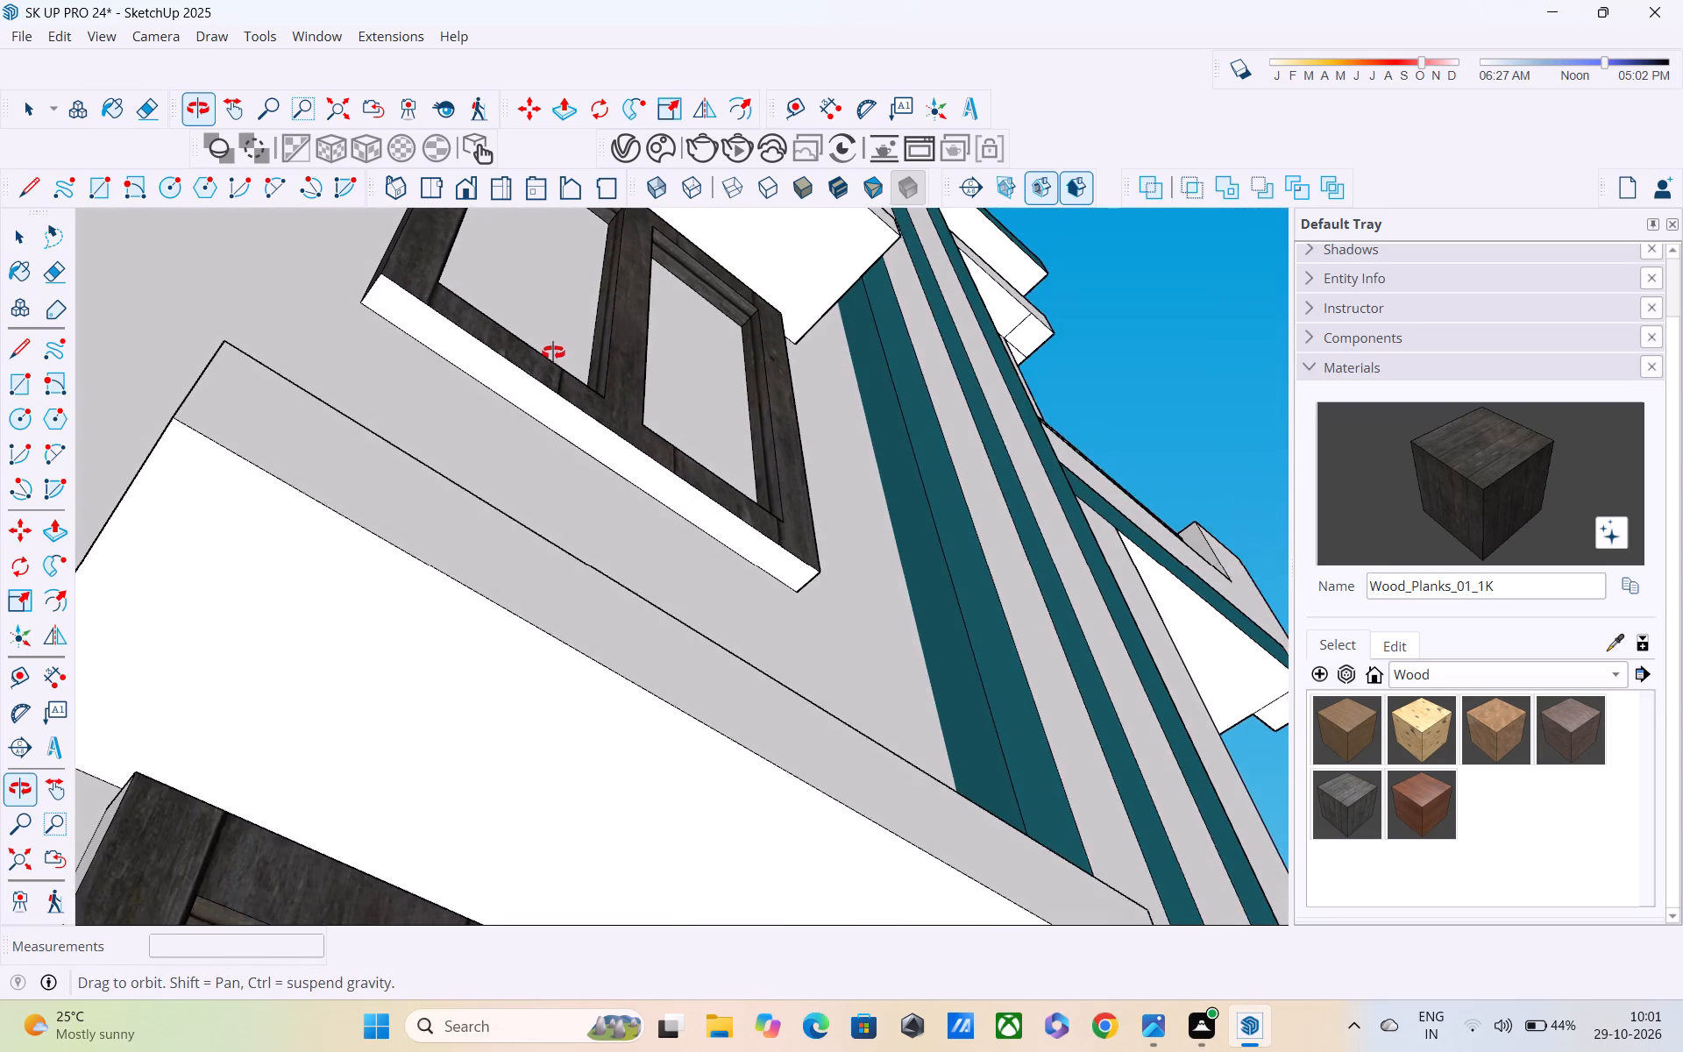
middle_drag(553, 352, 556, 366)
click(543, 411)
shift+middle_drag(554, 381, 563, 541)
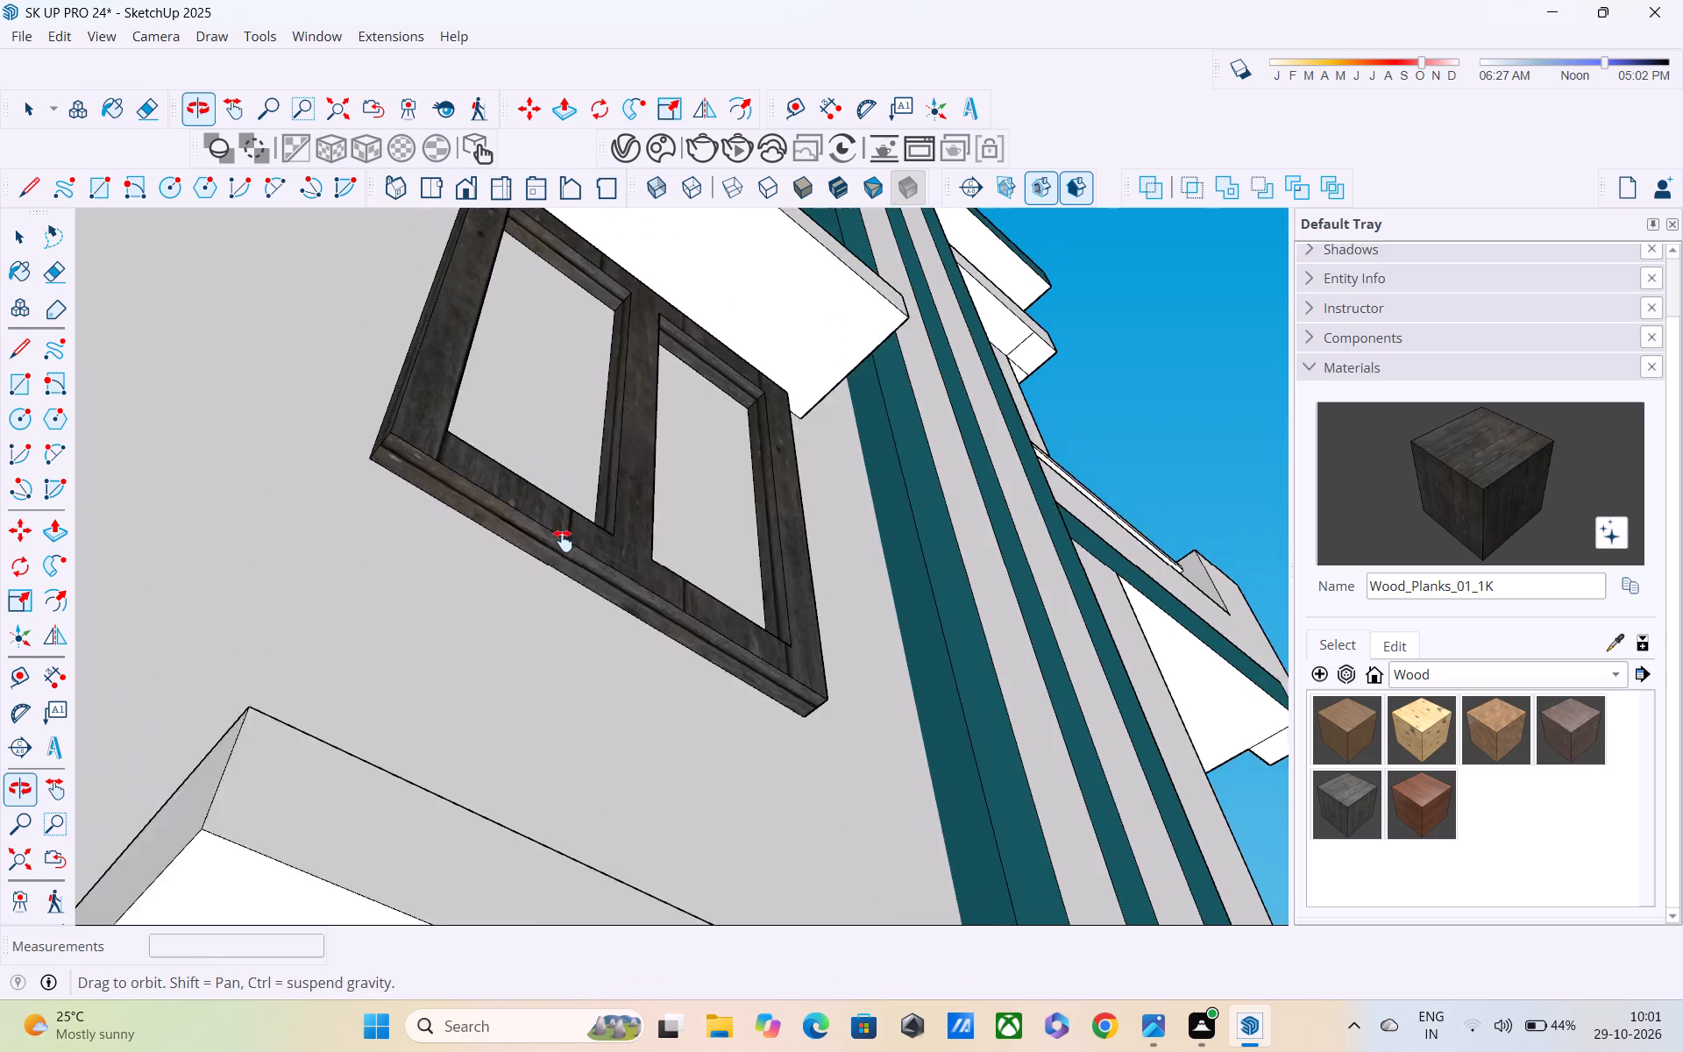
shift+middle_drag(563, 541, 584, 857)
shift+middle_drag(579, 383, 599, 694)
scroll(593, 679, up, 4)
middle_drag(554, 600, 565, 759)
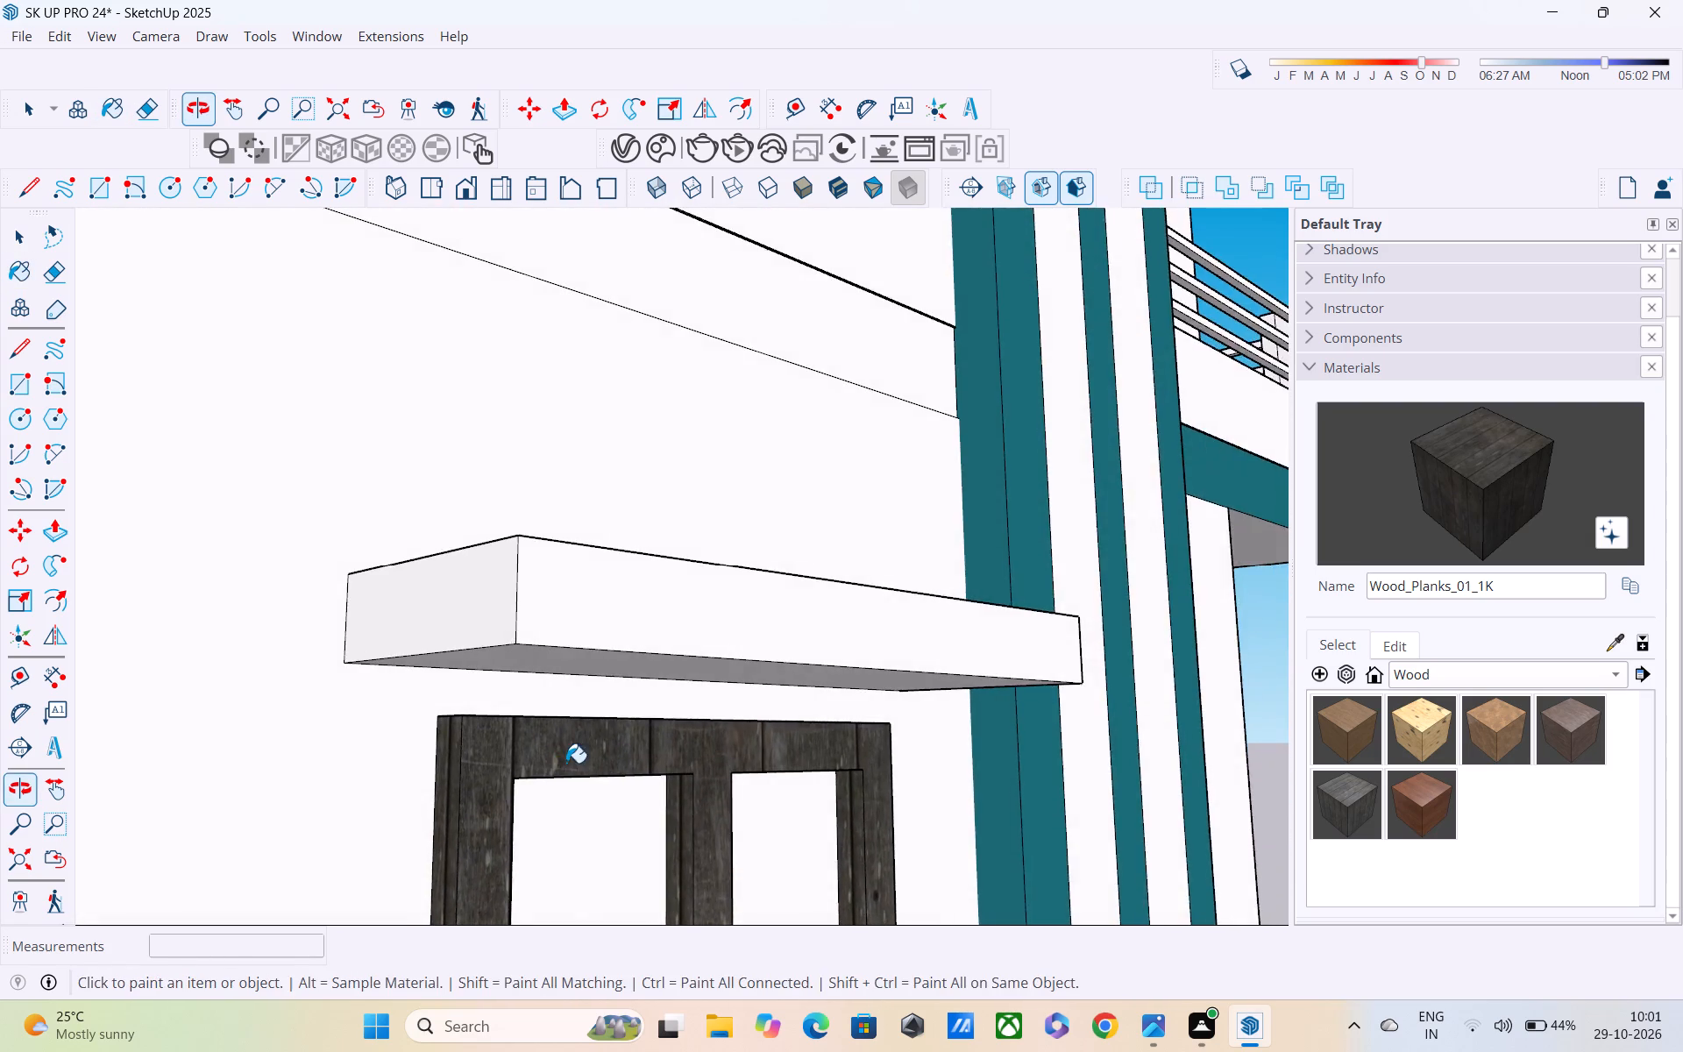
scroll(565, 762, up, 6)
middle_drag(534, 714, 537, 770)
scroll(529, 712, up, 4)
click(529, 731)
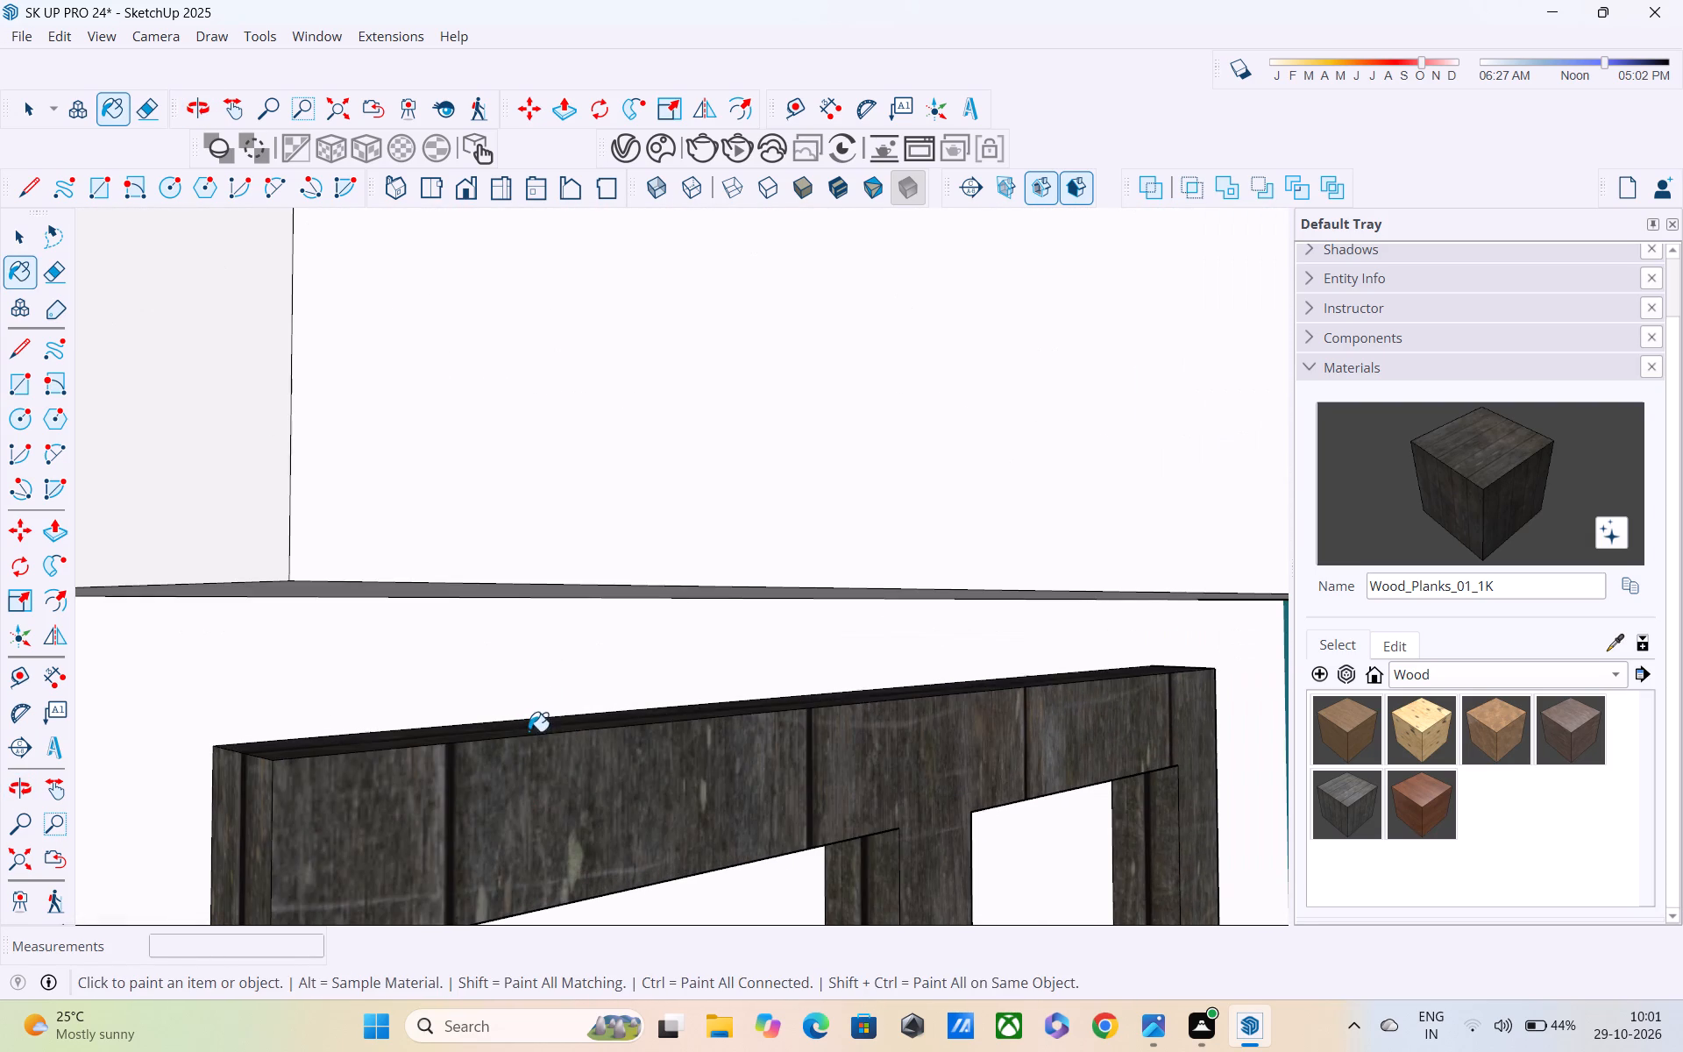
Paint both outer side faces and the bottom edge of the lower window frame with Wood_Planks_01_1K.
scroll(557, 748, down, 1)
middle_drag(555, 749, 450, 434)
scroll(448, 429, up, 1)
scroll(445, 415, down, 7)
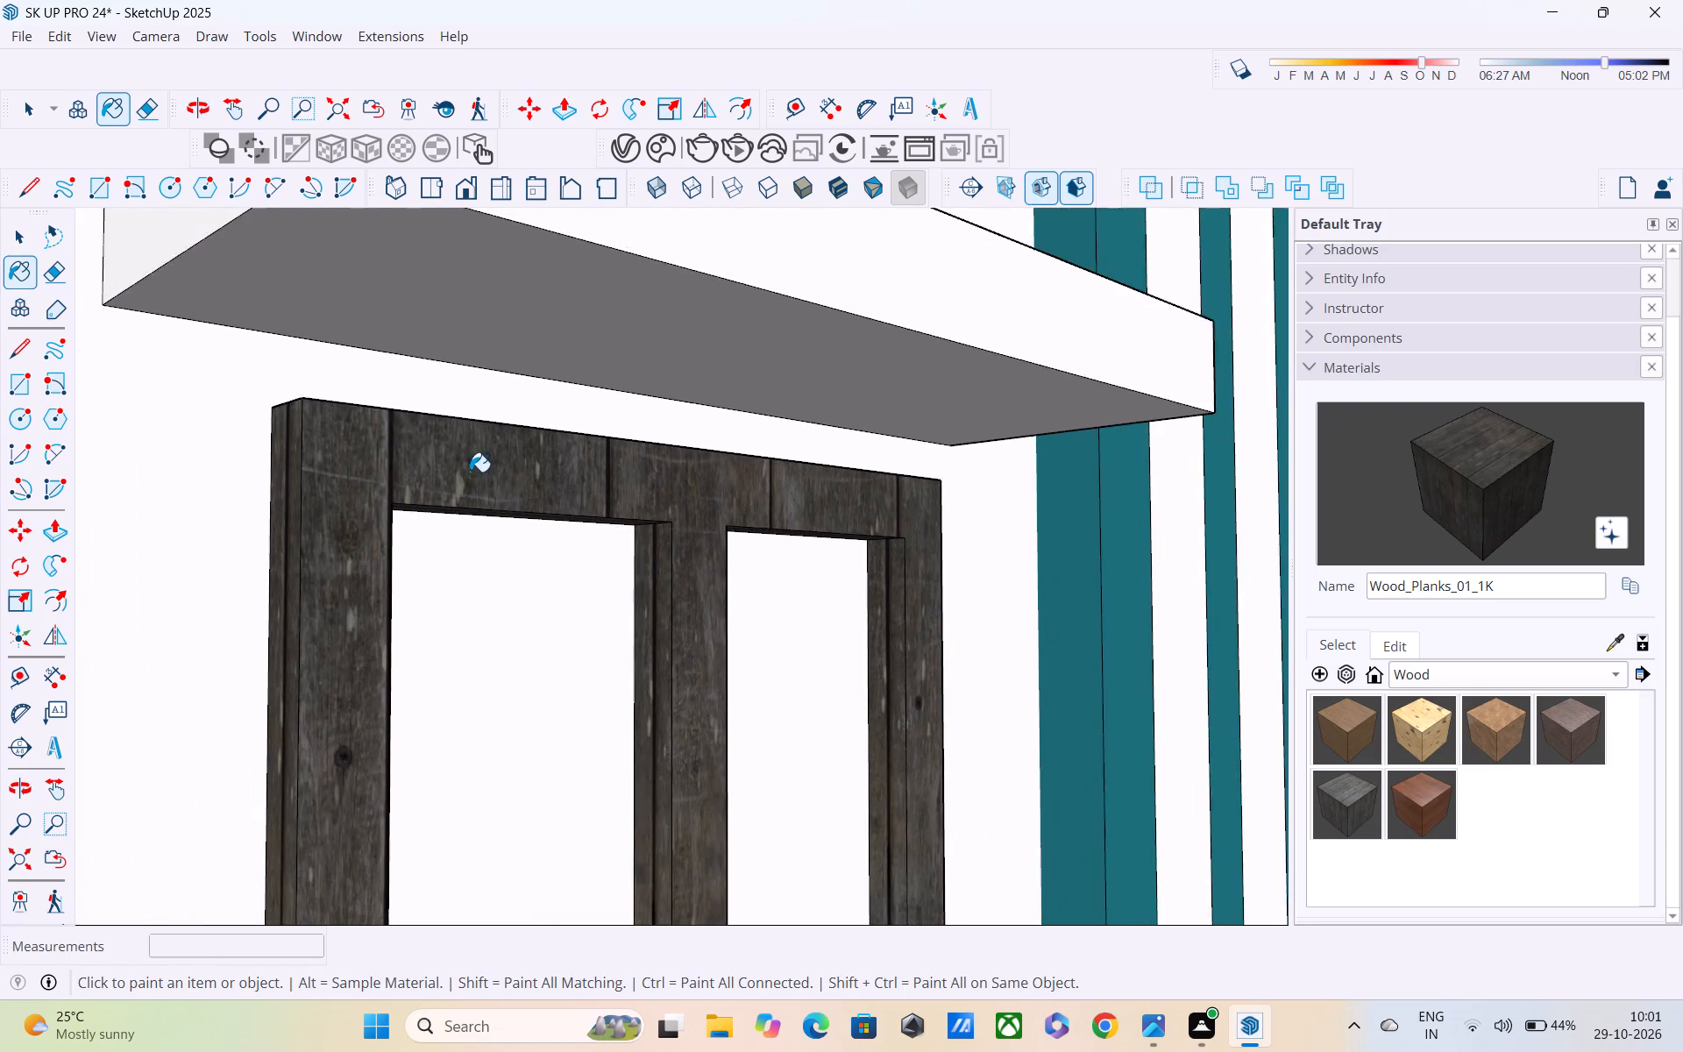
scroll(470, 479, down, 8)
scroll(524, 679, down, 5)
shift+middle_drag(522, 669, 374, 202)
shift+scroll(374, 200, up, 1)
scroll(373, 230, down, 6)
shift+middle_drag(406, 521, 437, 528)
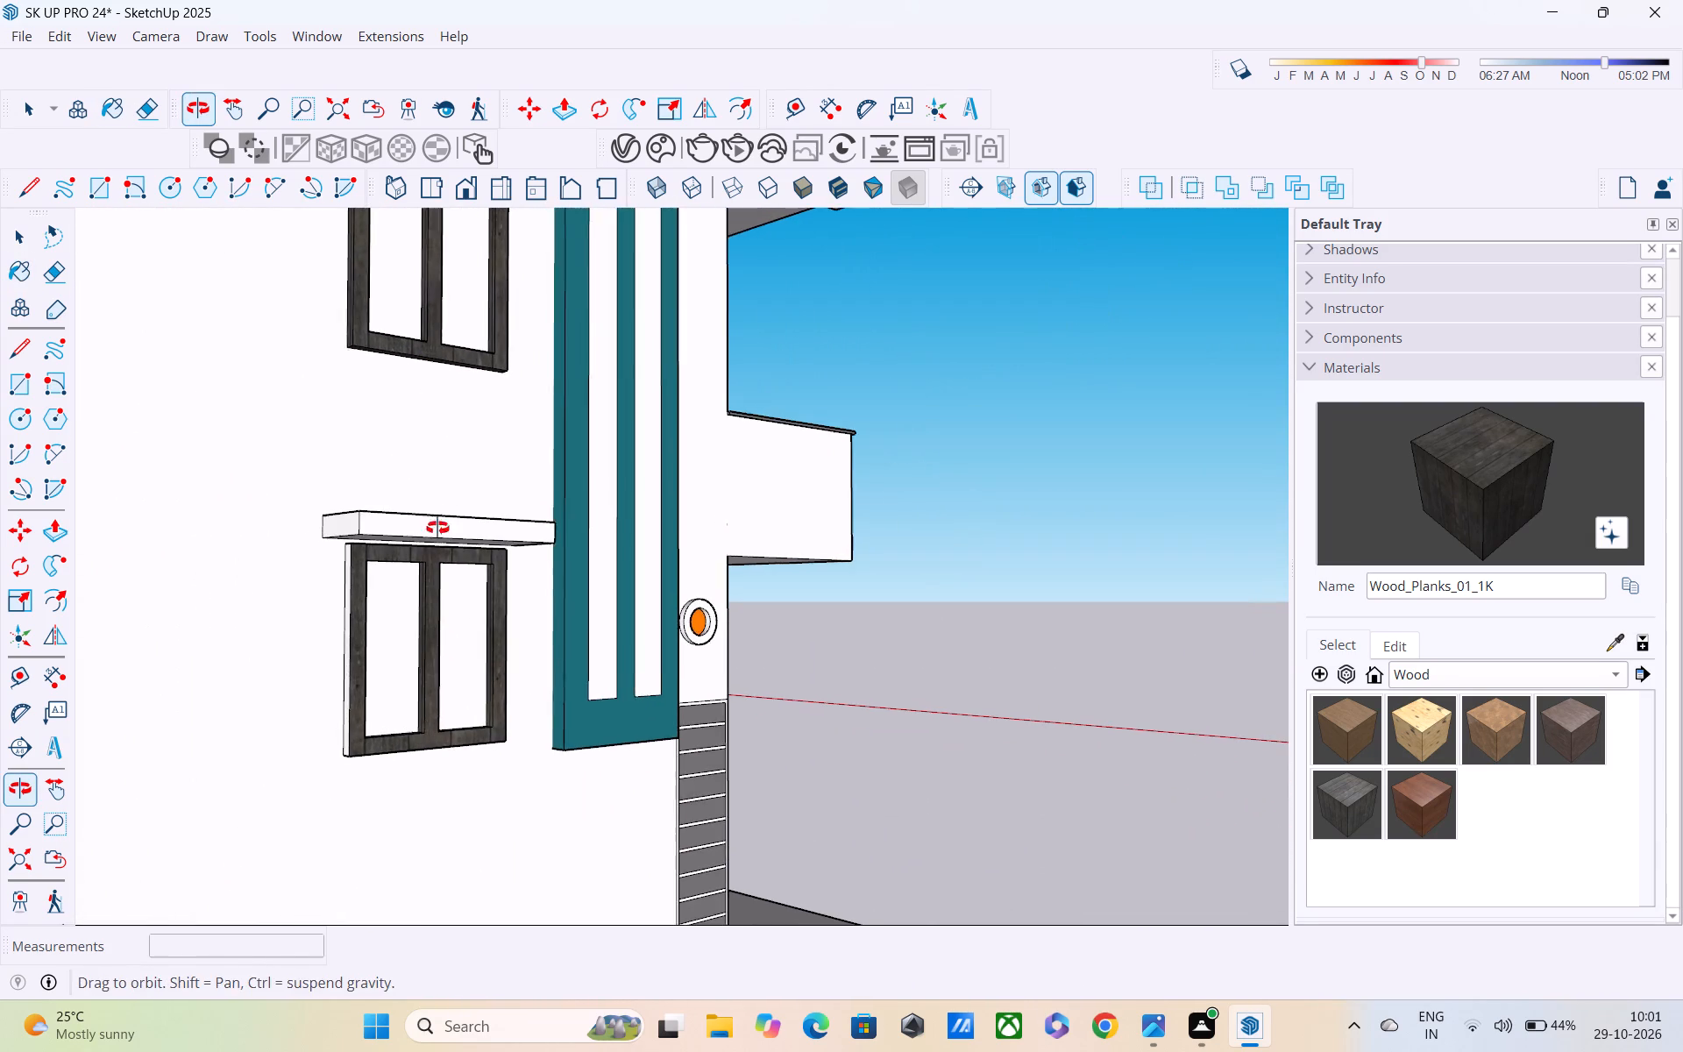
shift+middle_drag(437, 528, 437, 530)
scroll(292, 724, up, 4)
middle_drag(376, 643, 465, 639)
scroll(452, 647, up, 5)
click(502, 540)
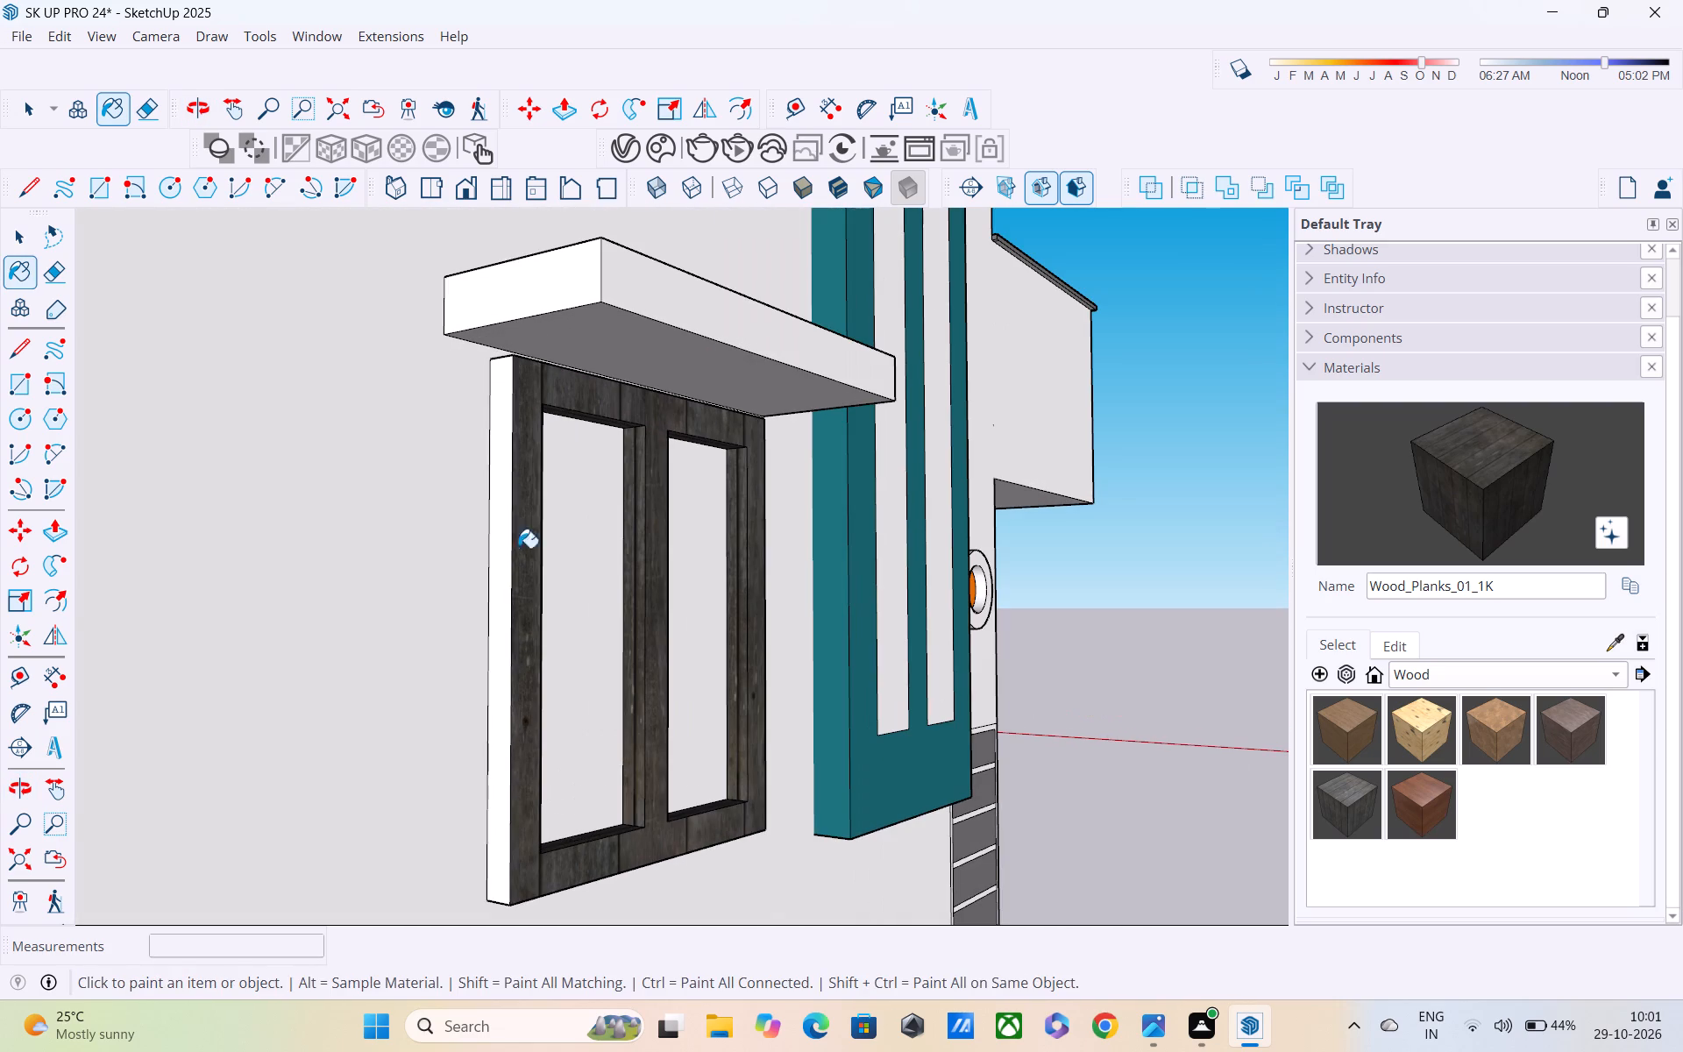
middle_drag(545, 766, 504, 472)
click(530, 338)
middle_drag(557, 373, 0, 913)
scroll(384, 746, up, 4)
click(442, 634)
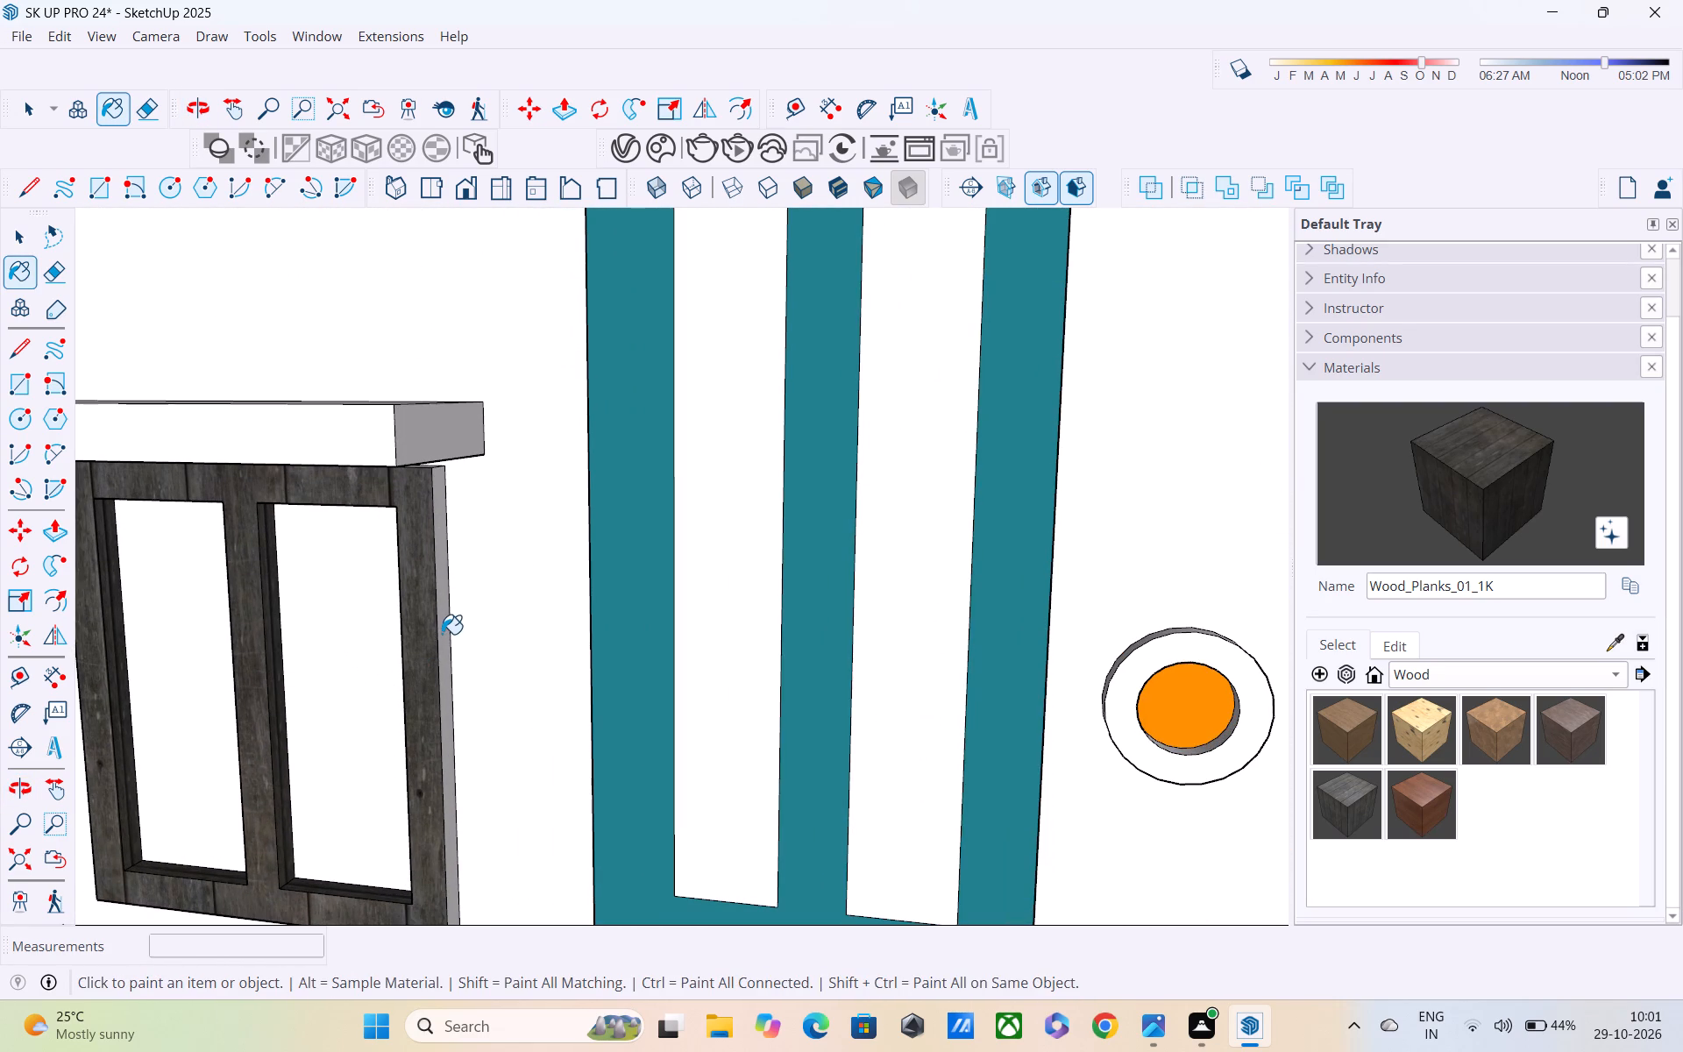
Paint the top edge of the lower window frame, just below the canopy, with Wood_Planks_01_1K.
shift+middle_drag(440, 648, 501, 858)
scroll(396, 662, up, 7)
middle_drag(374, 686, 547, 382)
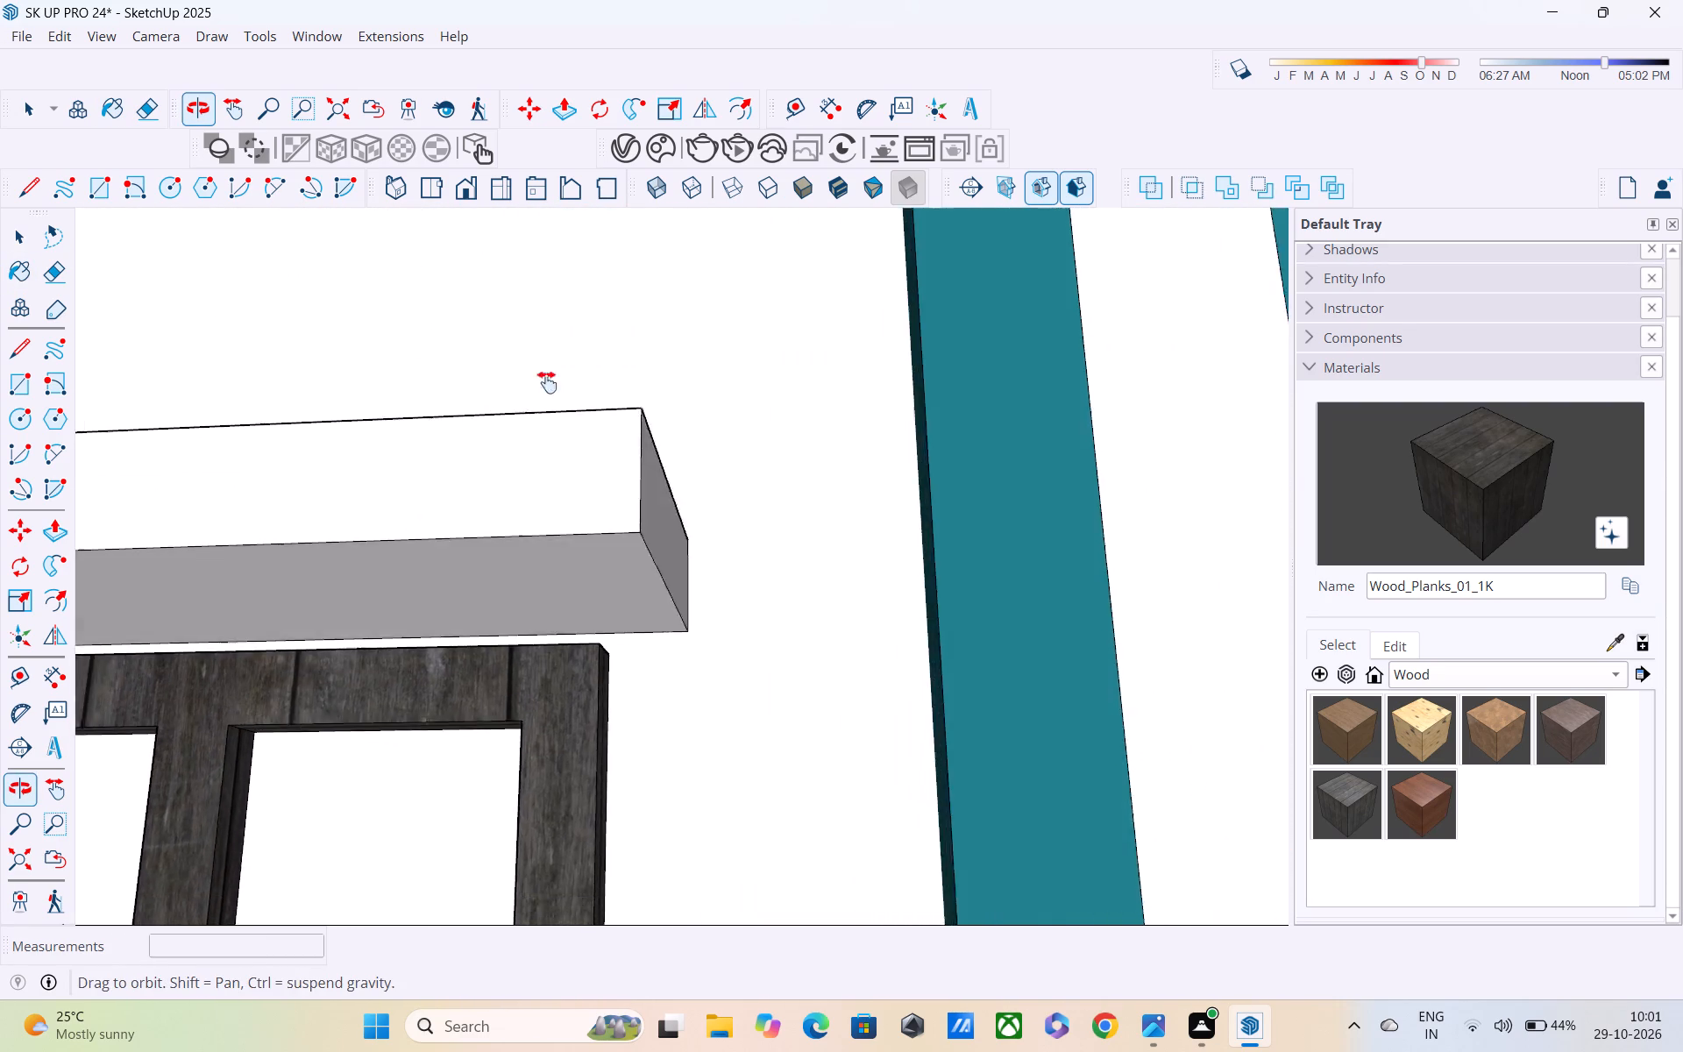
middle_drag(547, 382, 565, 373)
scroll(459, 617, up, 3)
middle_drag(444, 590, 430, 735)
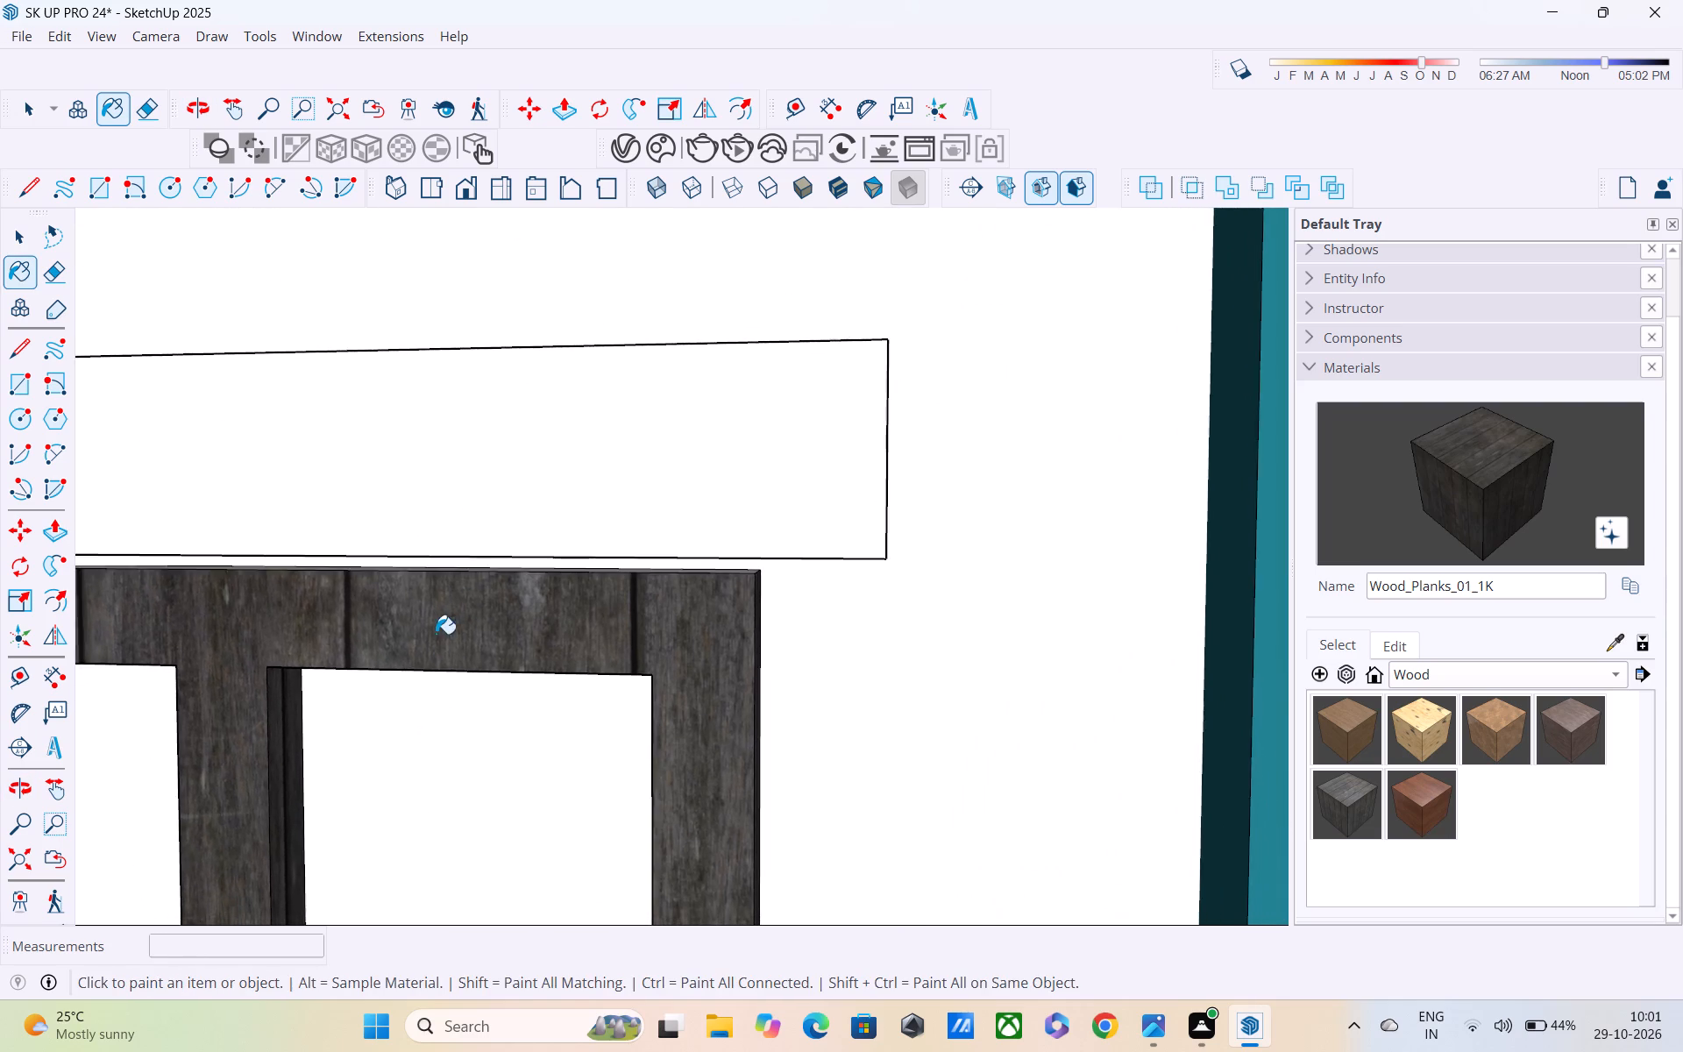
scroll(436, 617, up, 10)
middle_drag(435, 551, 437, 530)
scroll(437, 530, up, 8)
middle_drag(437, 538, 440, 595)
click(459, 522)
Examine the whole house from outside, including the painted side windows, the round sign wall and the front entrance.
scroll(462, 515, down, 6)
scroll(465, 495, up, 1)
scroll(465, 495, down, 12)
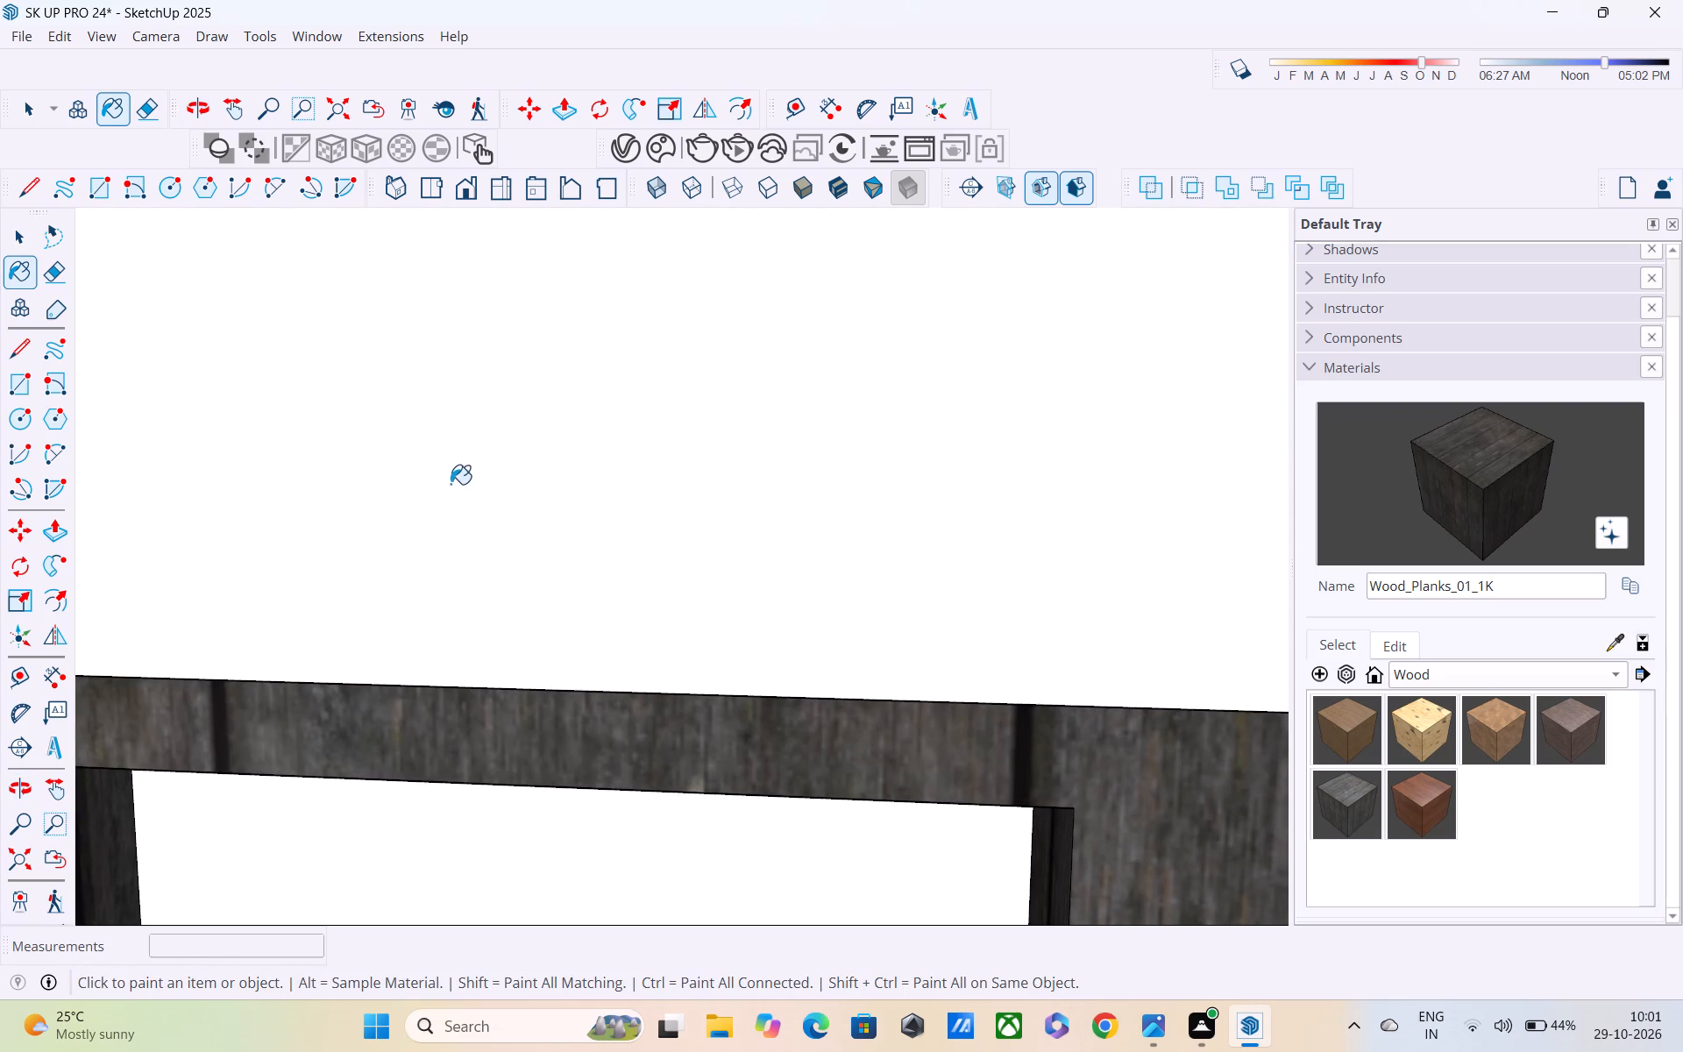
scroll(451, 494, down, 6)
click(18, 879)
click(25, 848)
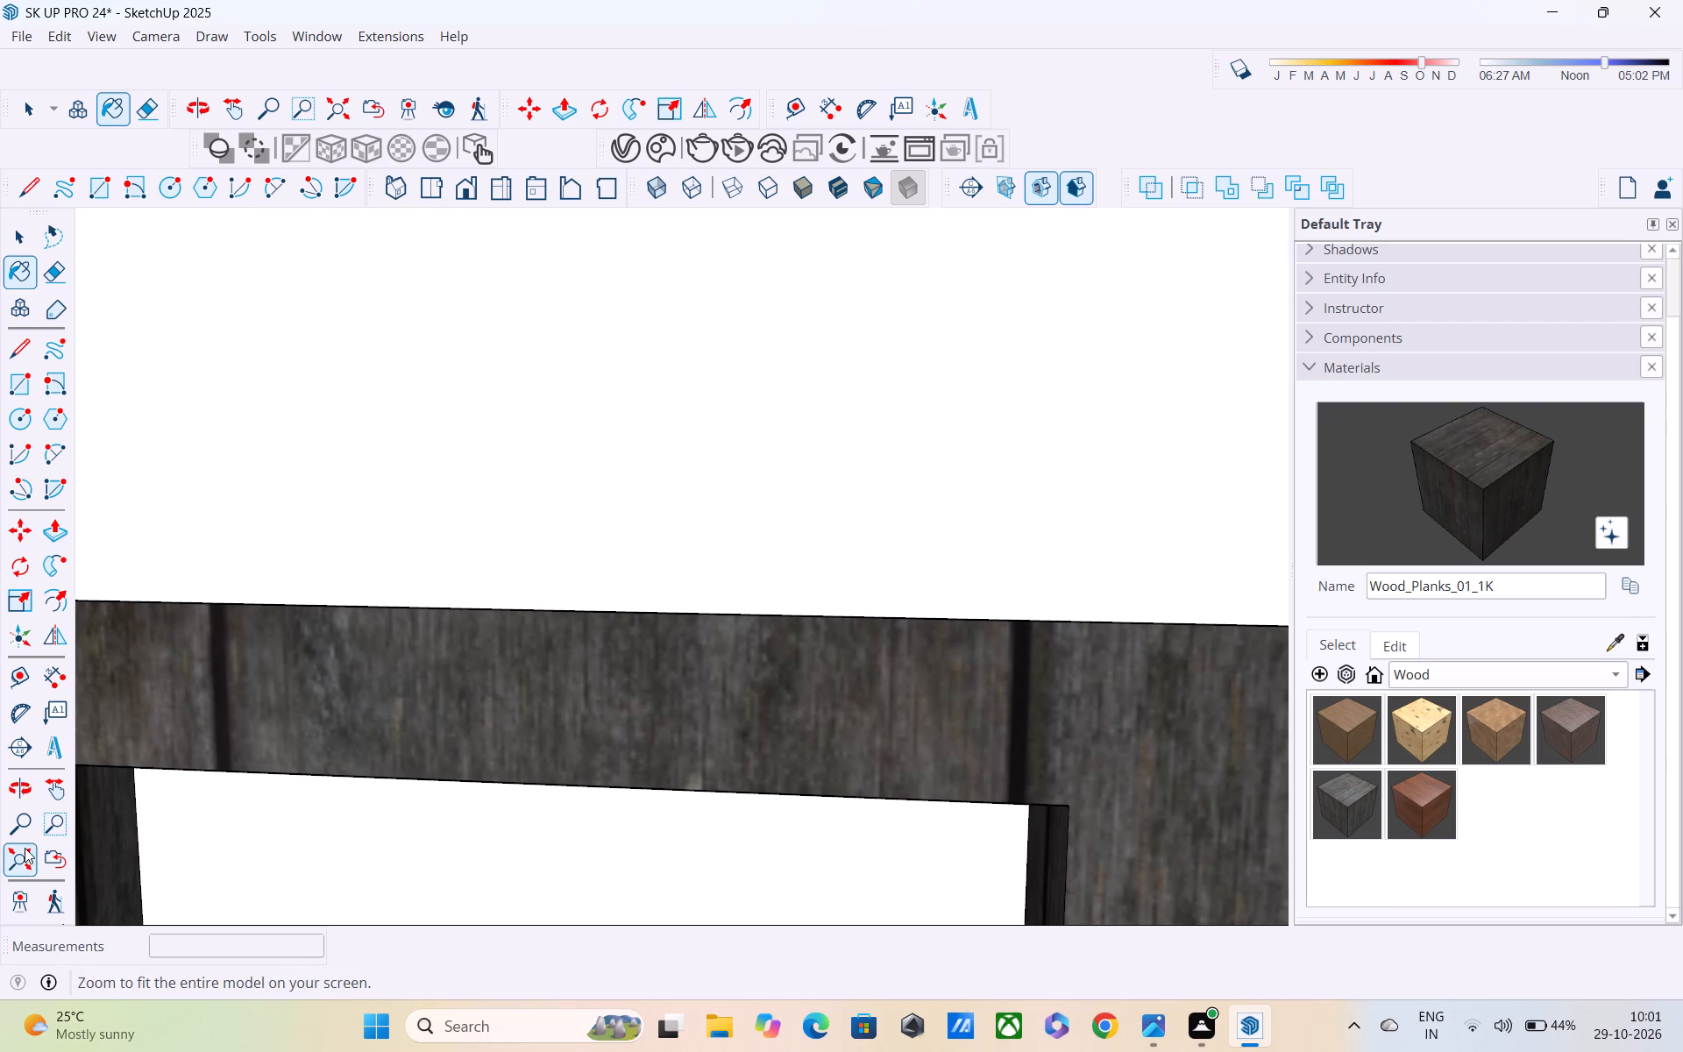
scroll(55, 819, down, 5)
middle_drag(432, 629, 273, 578)
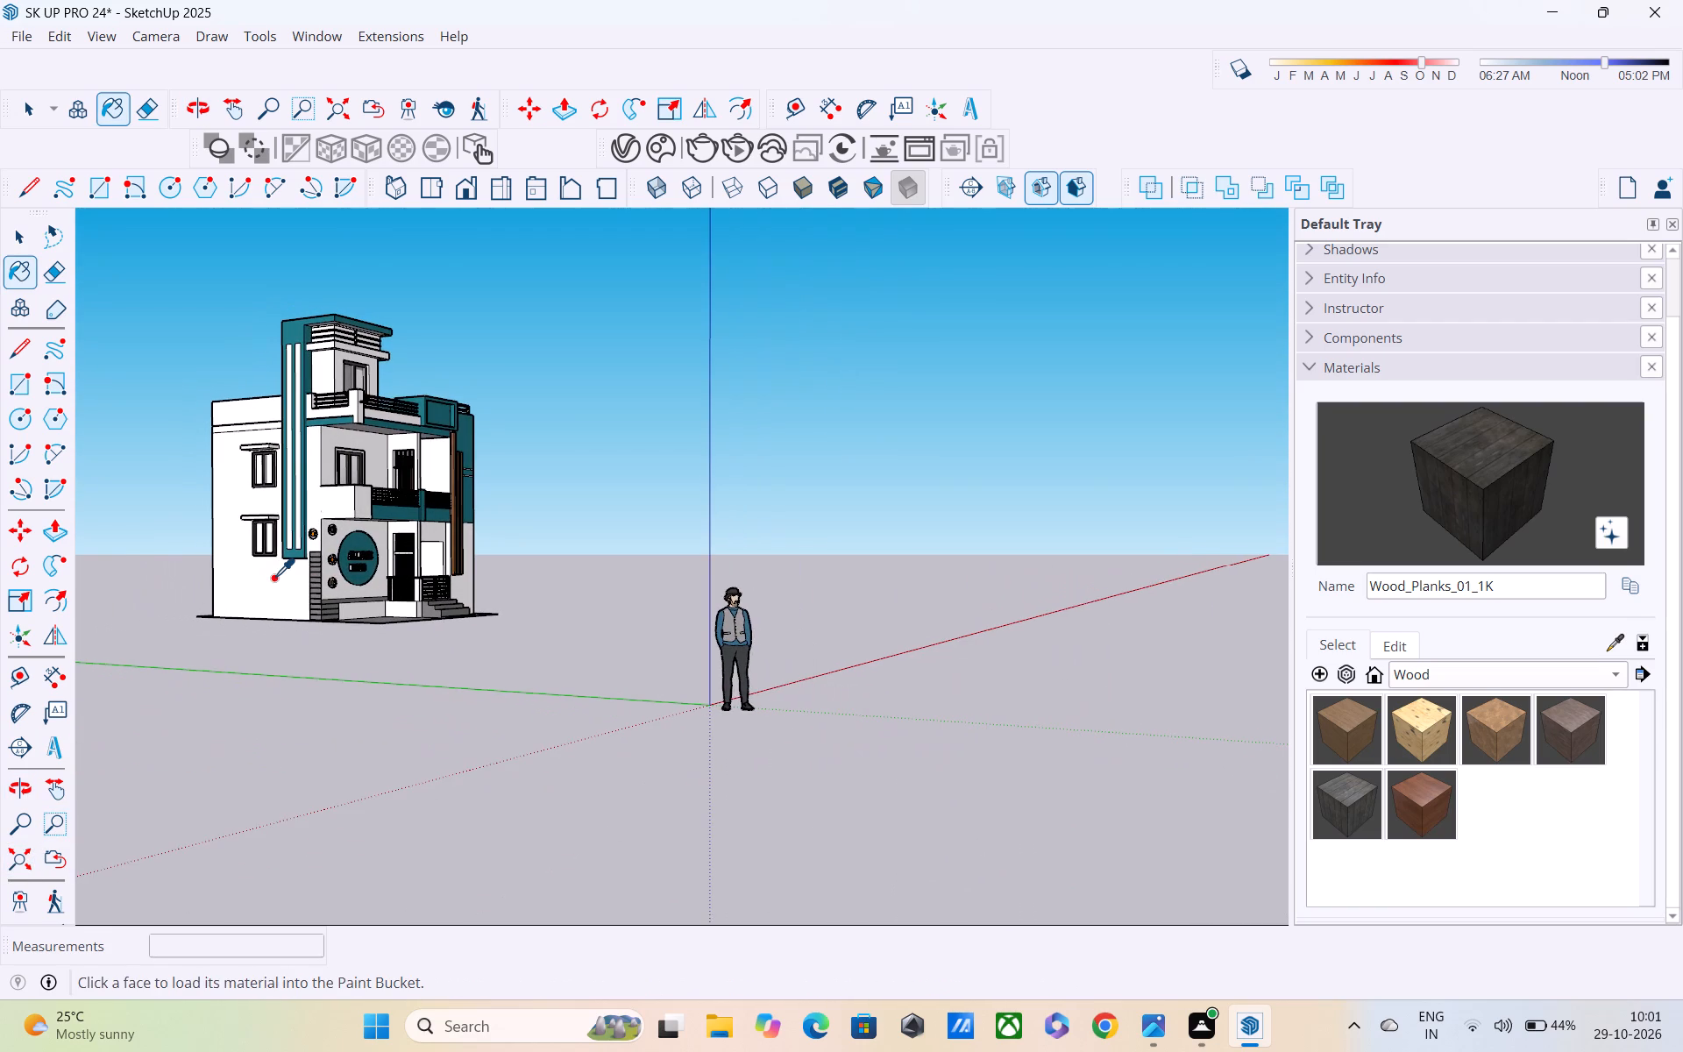
scroll(271, 578, down, 2)
scroll(271, 578, up, 3)
key(space)
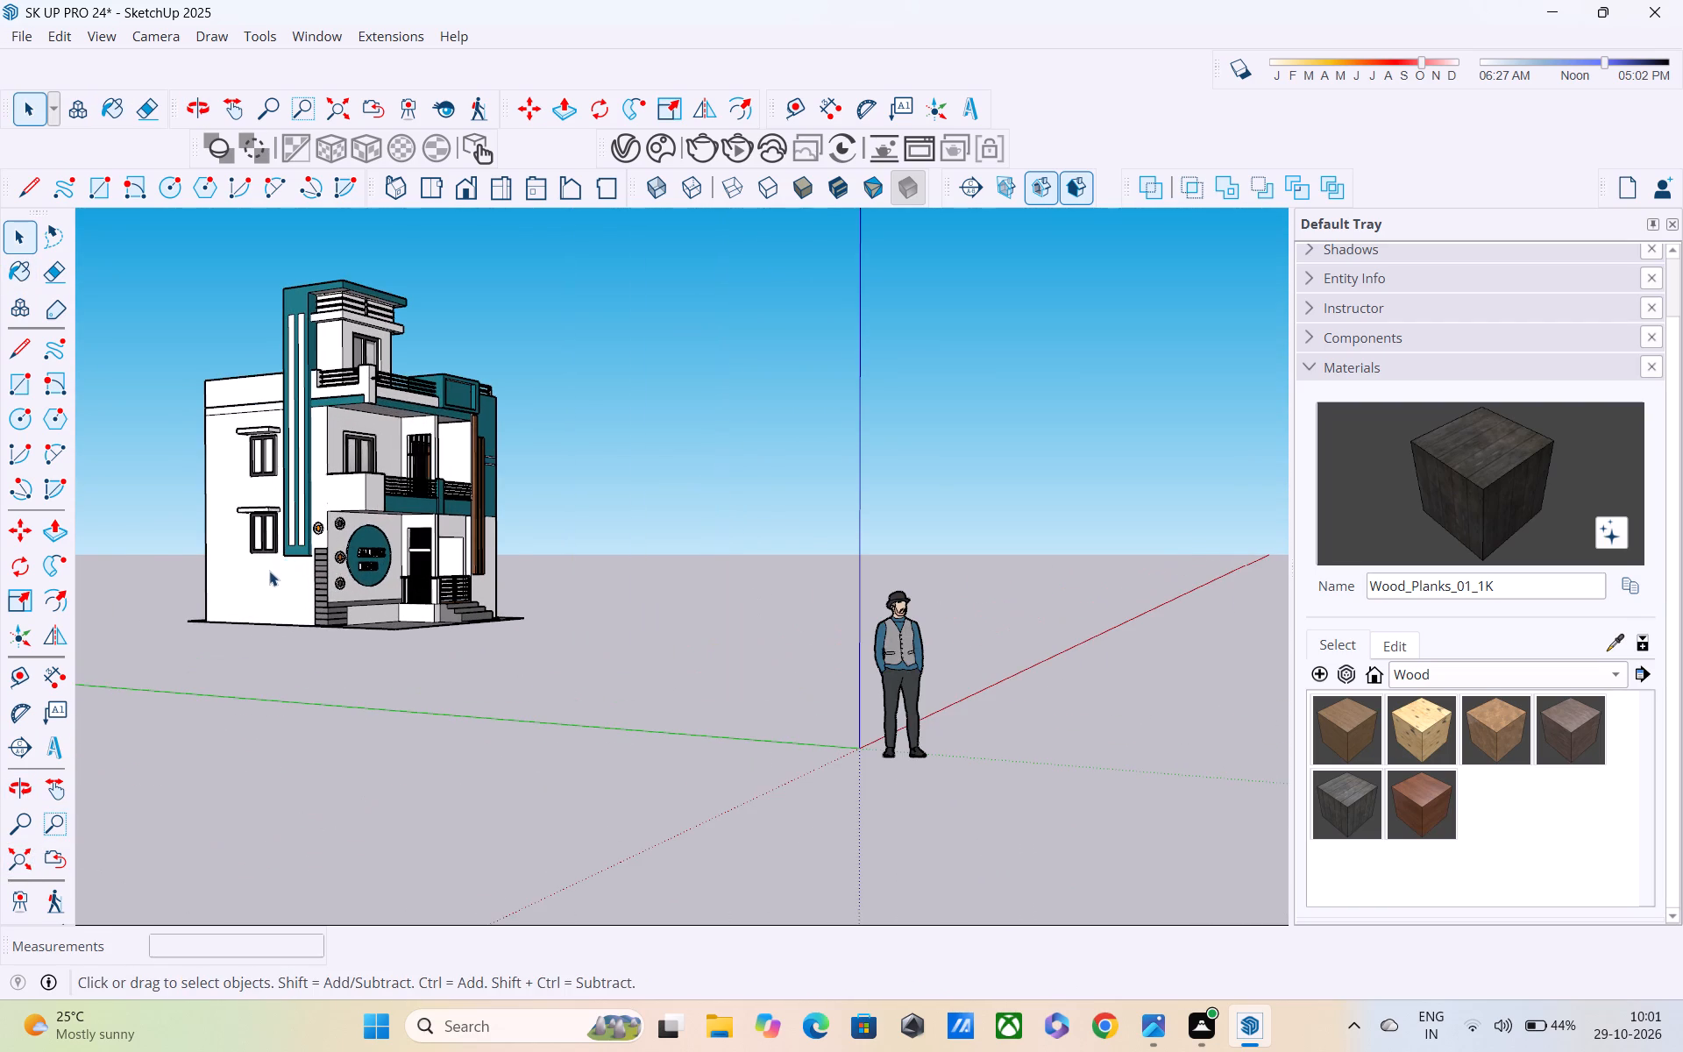
scroll(263, 552, up, 6)
click(814, 496)
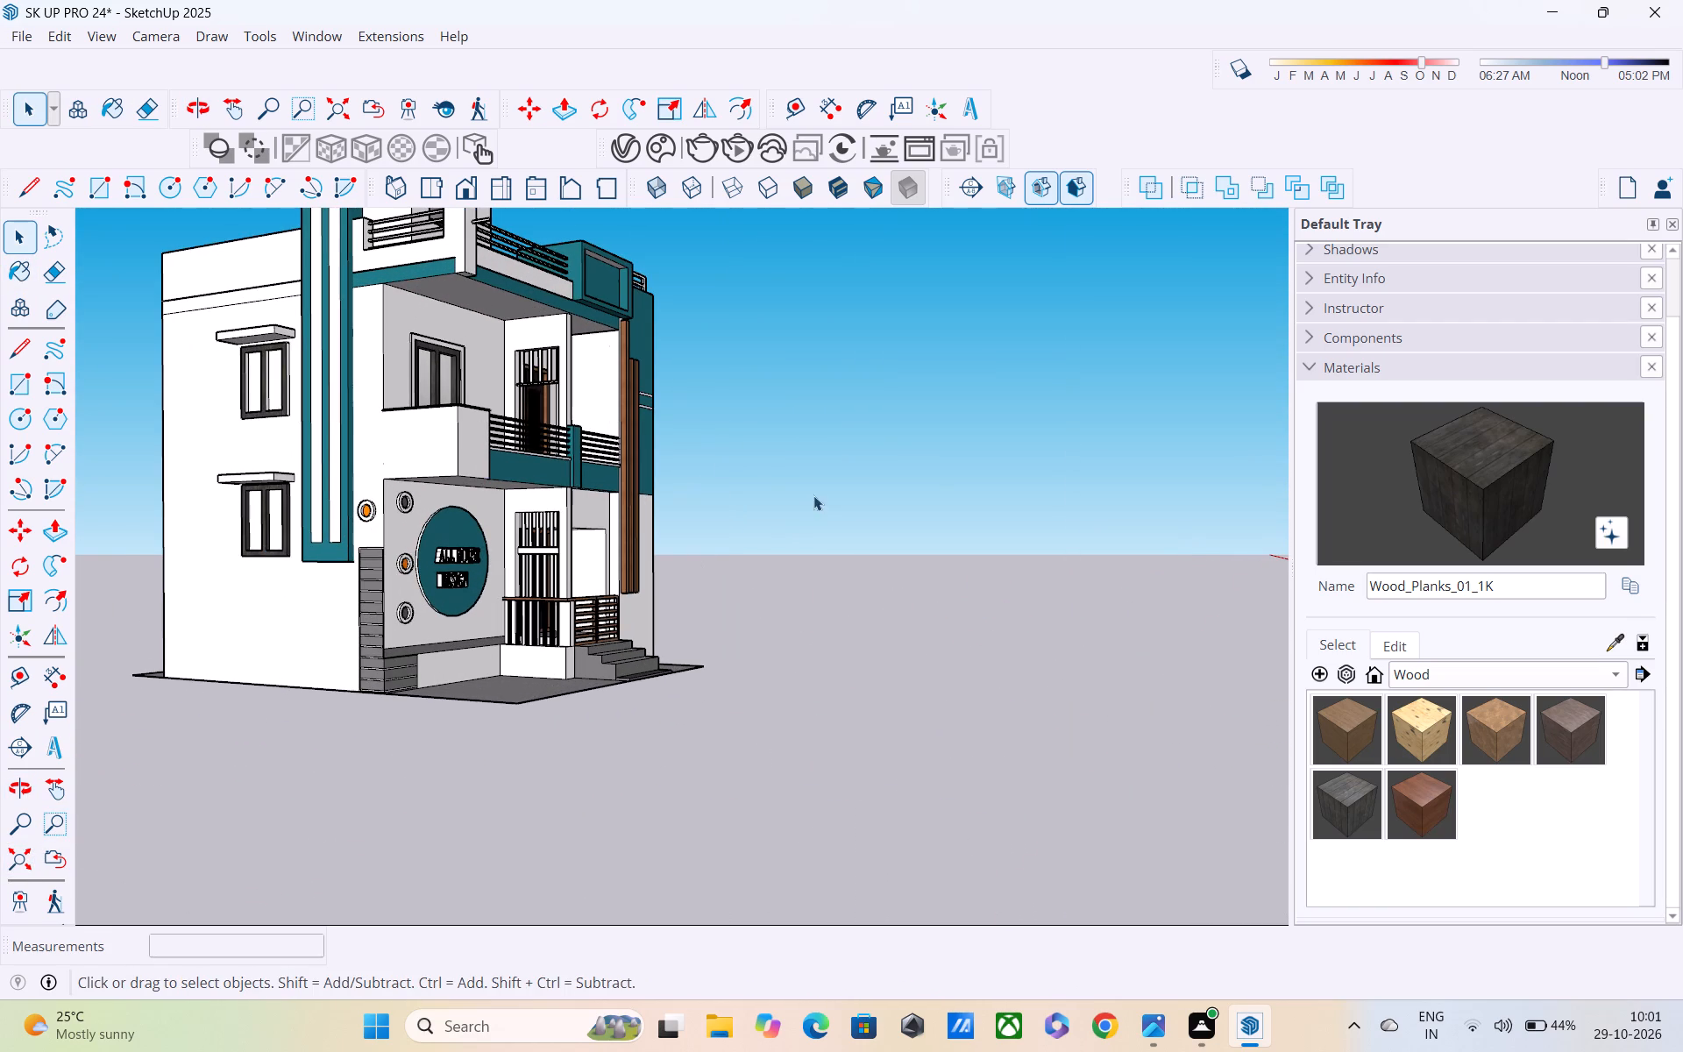
middle_drag(725, 530, 272, 632)
scroll(459, 576, up, 8)
middle_drag(482, 573, 510, 477)
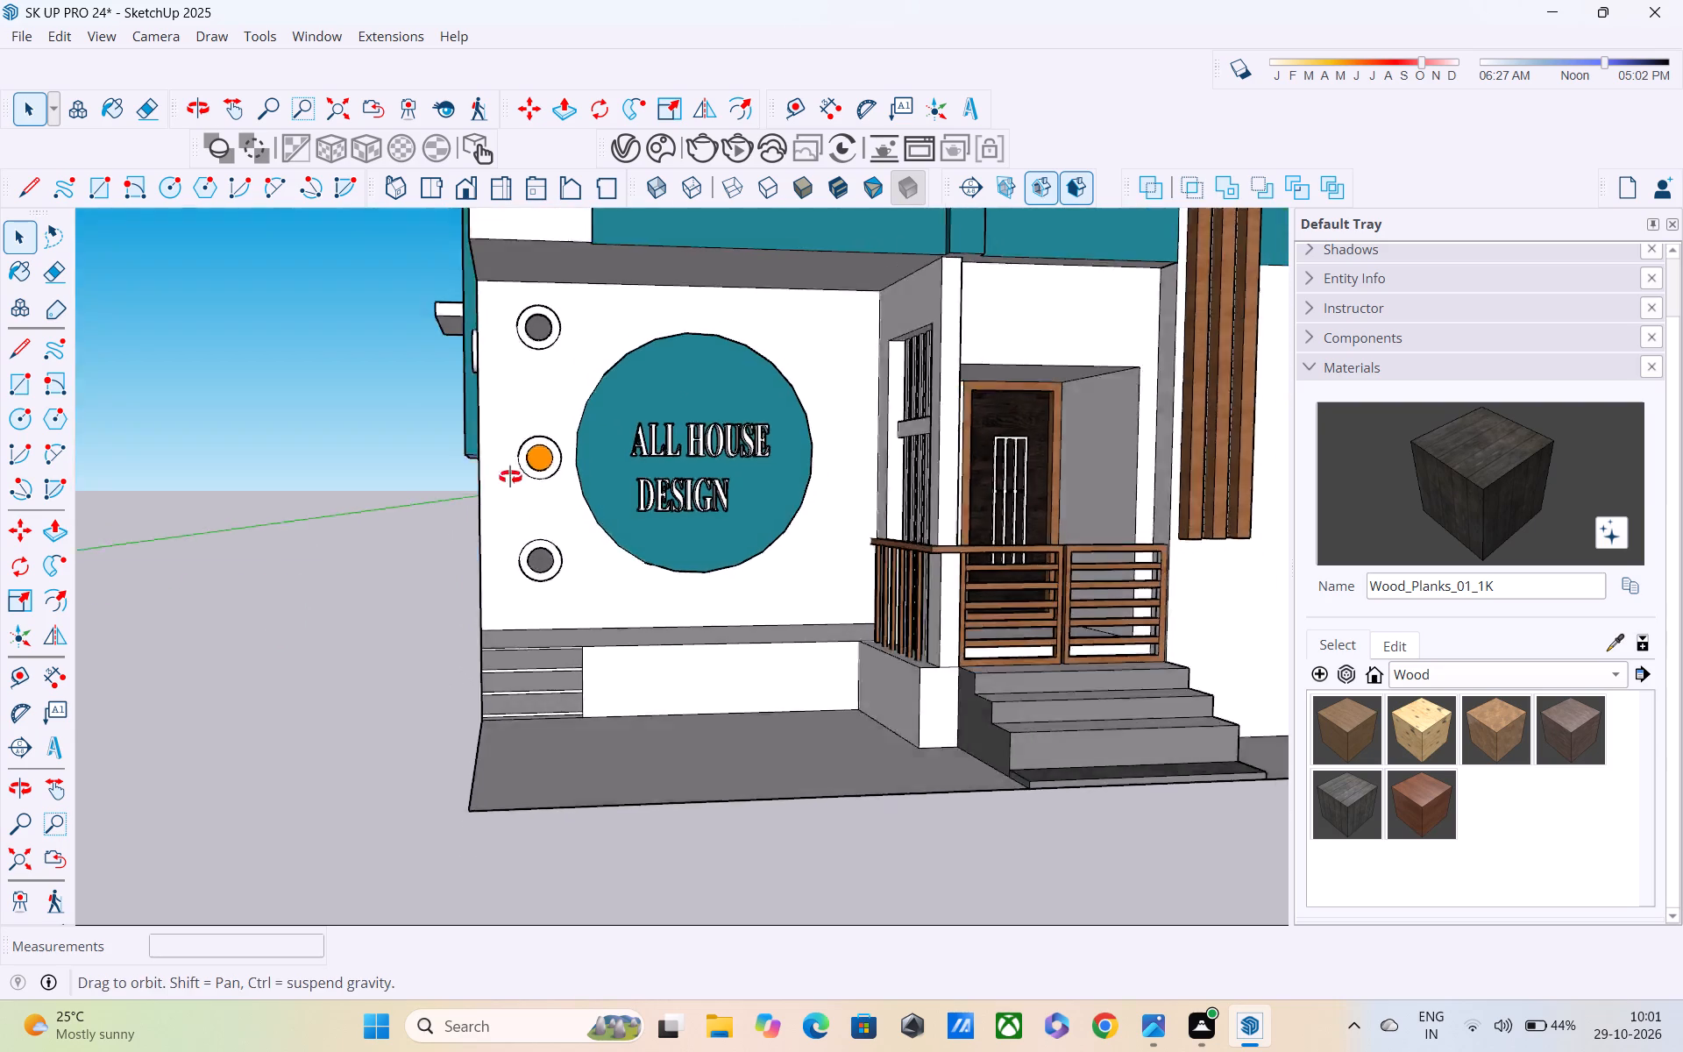
middle_drag(510, 477, 528, 402)
scroll(532, 548, up, 6)
scroll(521, 587, down, 1)
scroll(519, 592, up, 4)
middle_drag(518, 594, 692, 644)
scroll(692, 643, down, 11)
middle_drag(678, 636, 489, 602)
scroll(489, 602, down, 2)
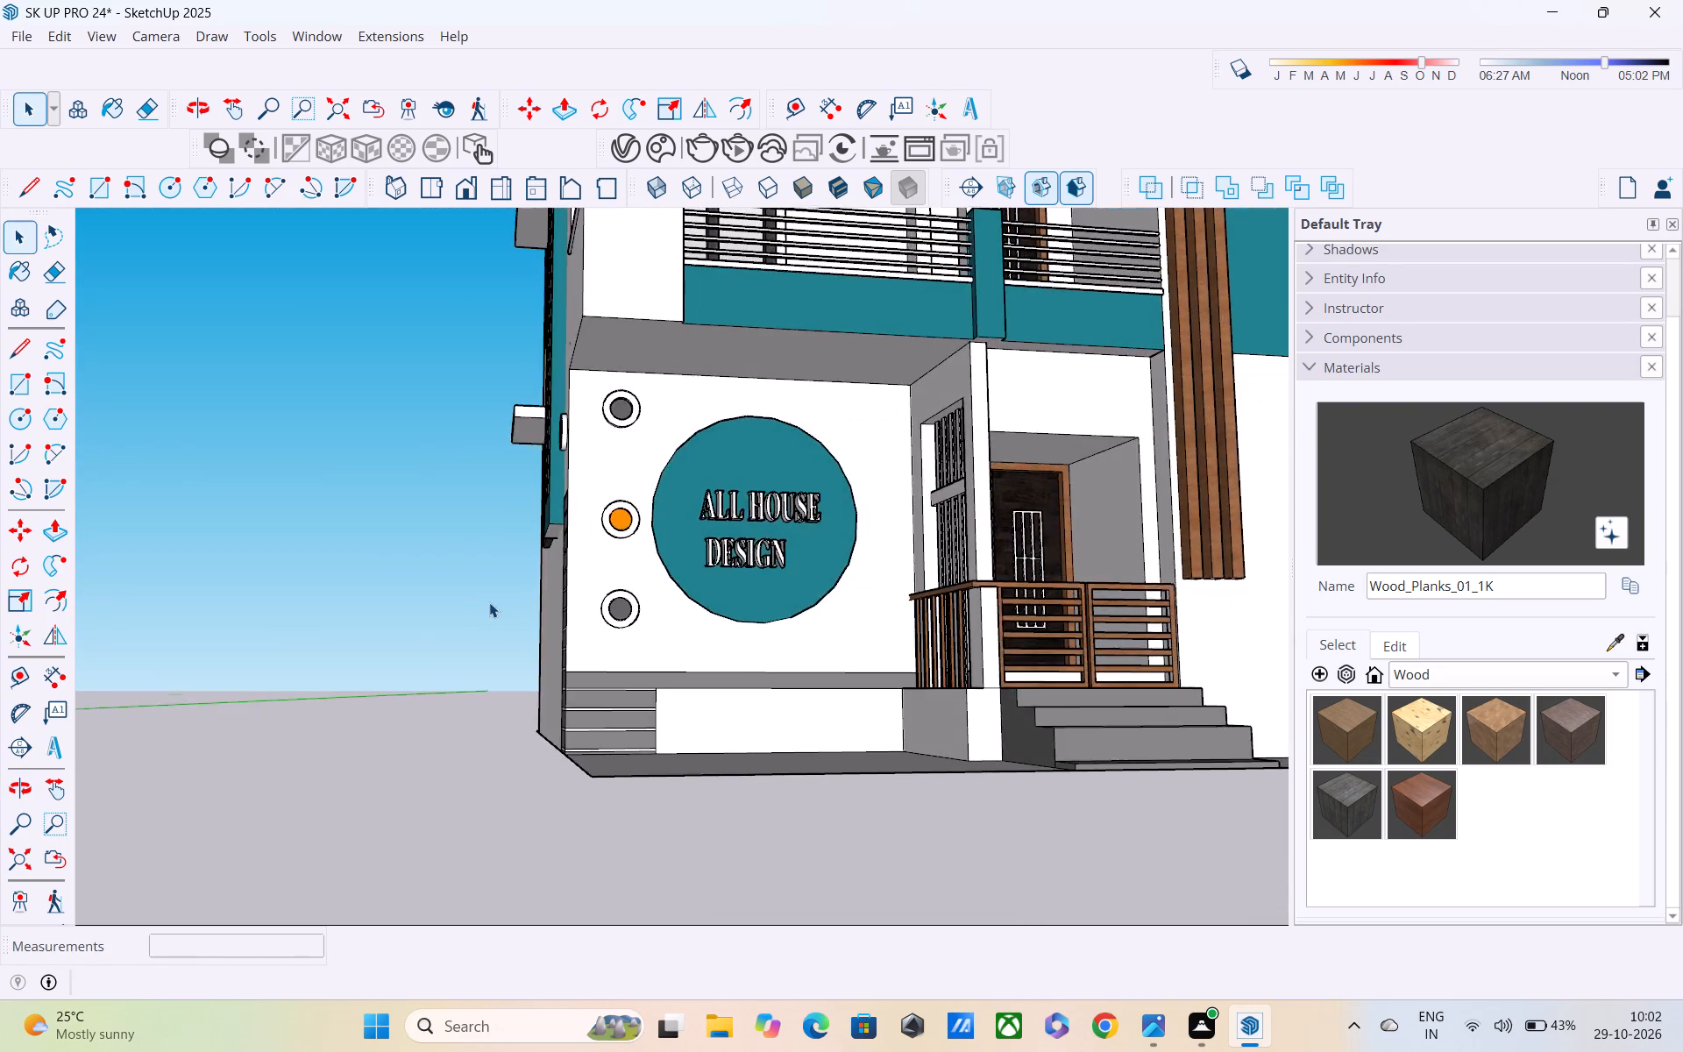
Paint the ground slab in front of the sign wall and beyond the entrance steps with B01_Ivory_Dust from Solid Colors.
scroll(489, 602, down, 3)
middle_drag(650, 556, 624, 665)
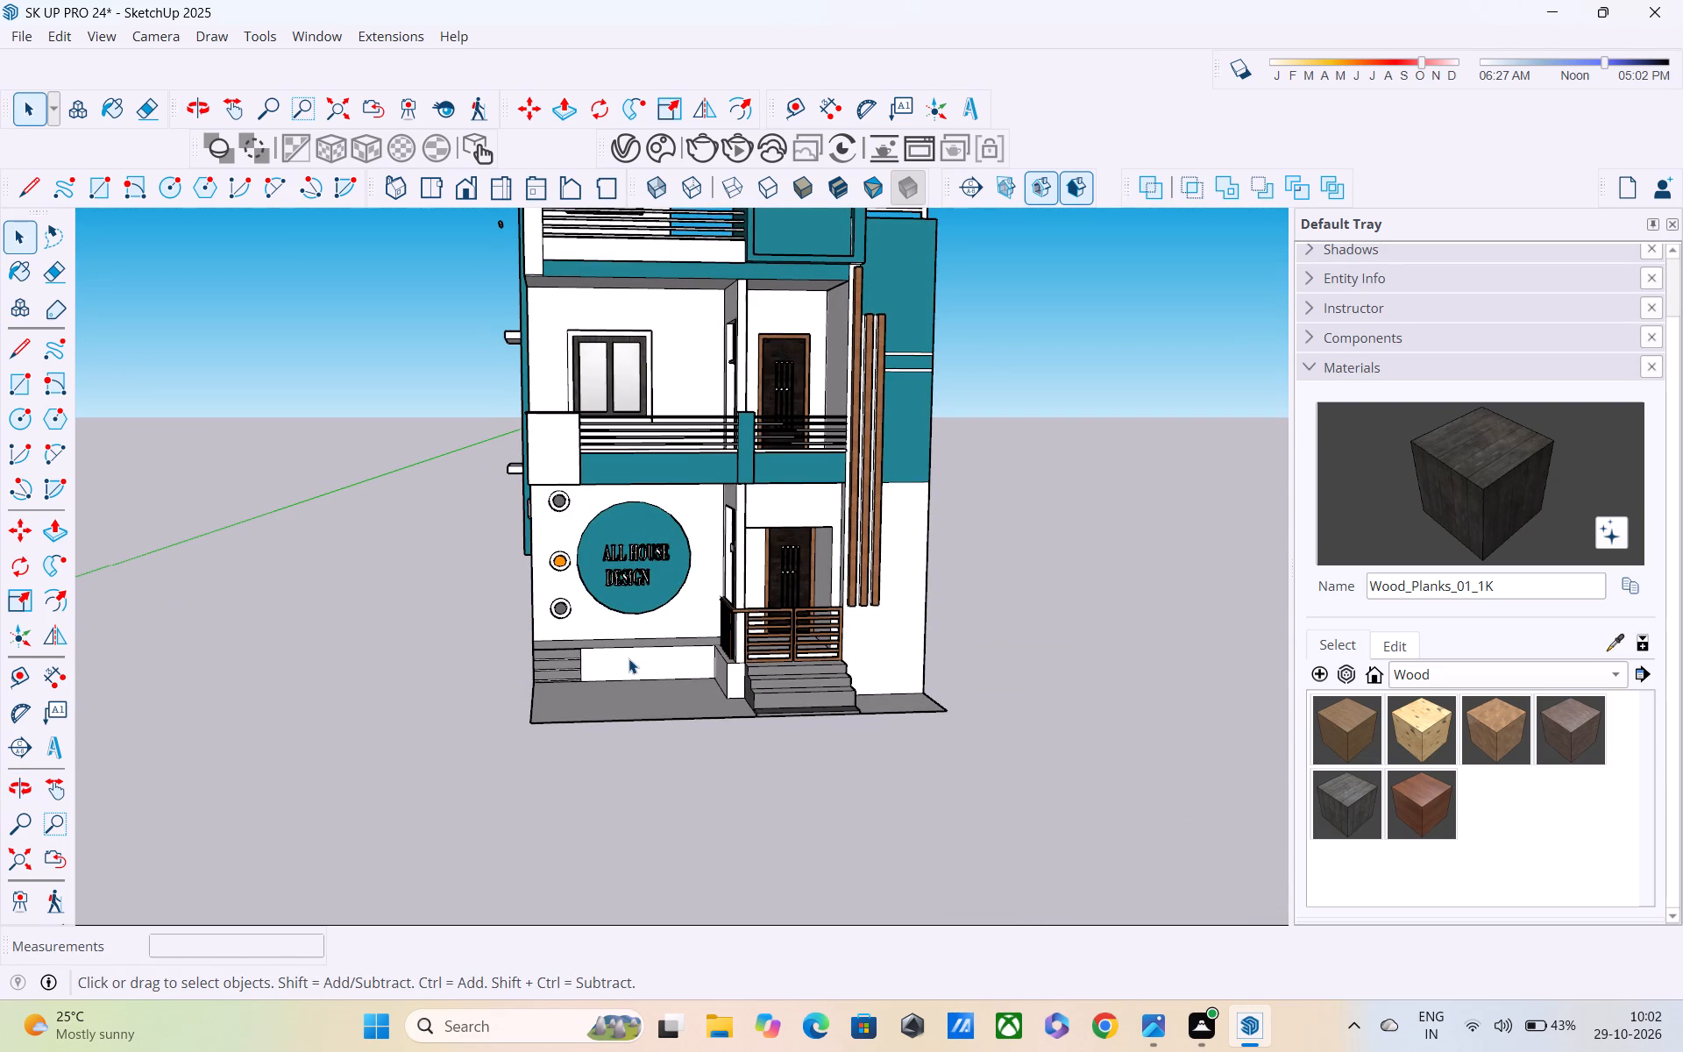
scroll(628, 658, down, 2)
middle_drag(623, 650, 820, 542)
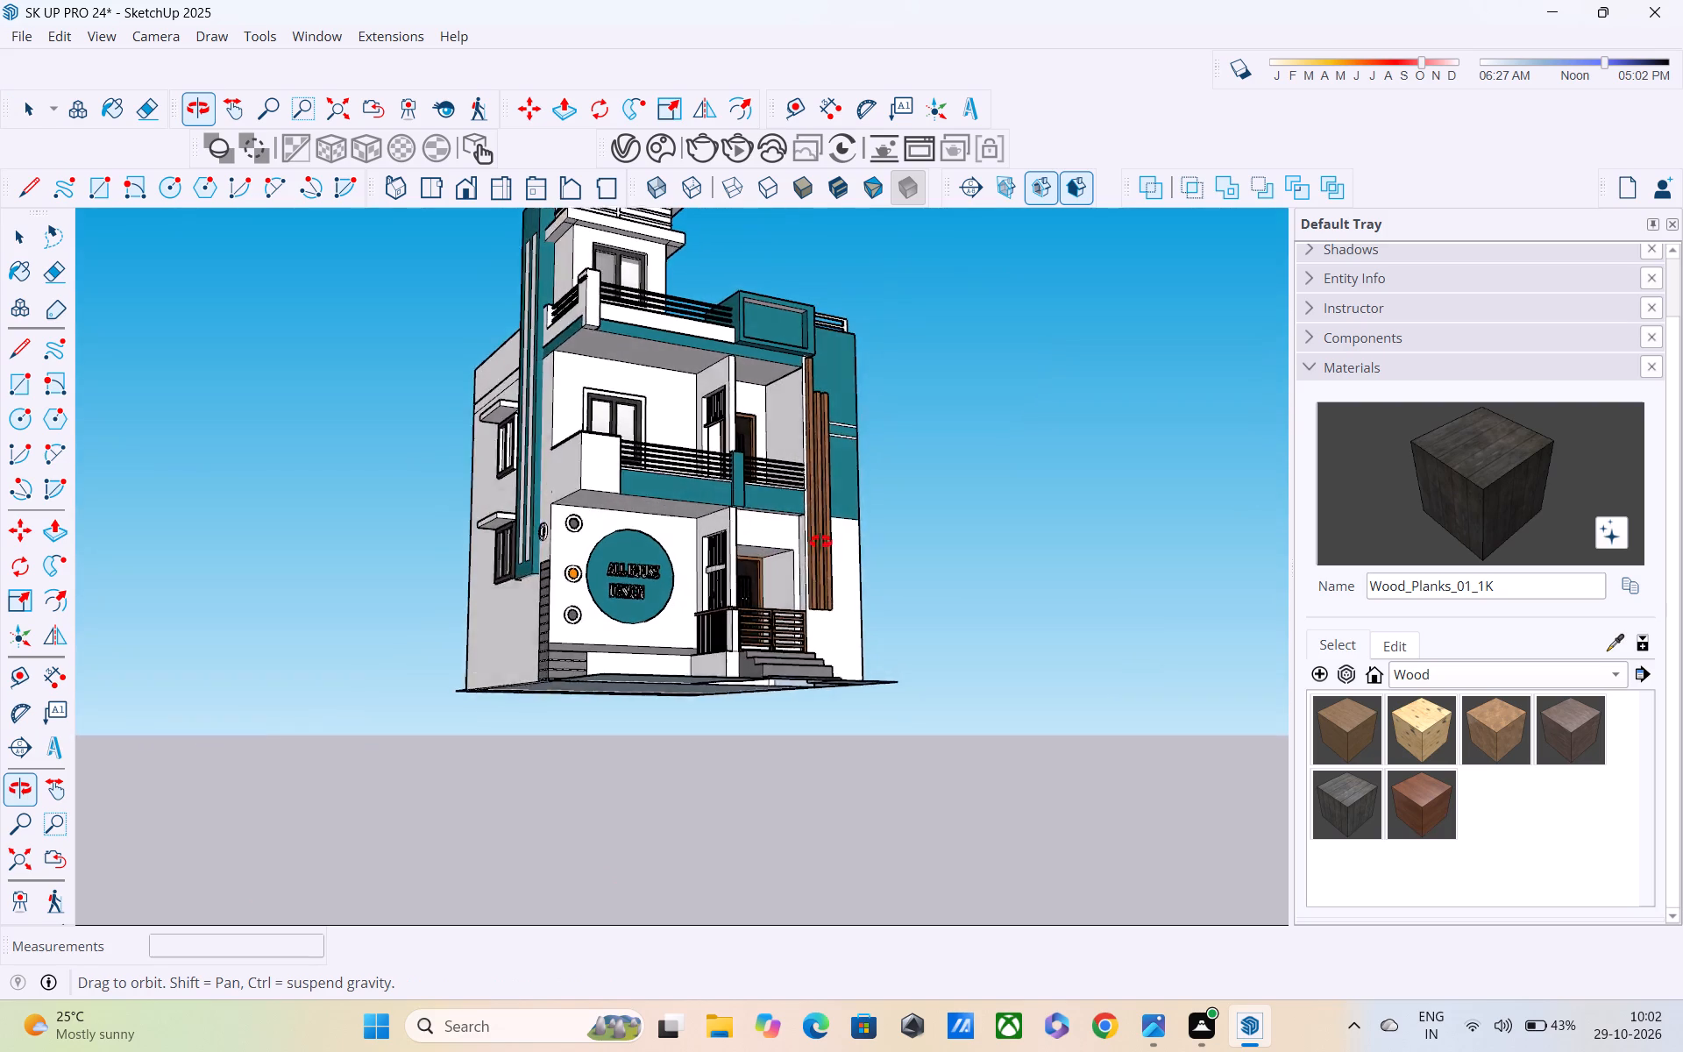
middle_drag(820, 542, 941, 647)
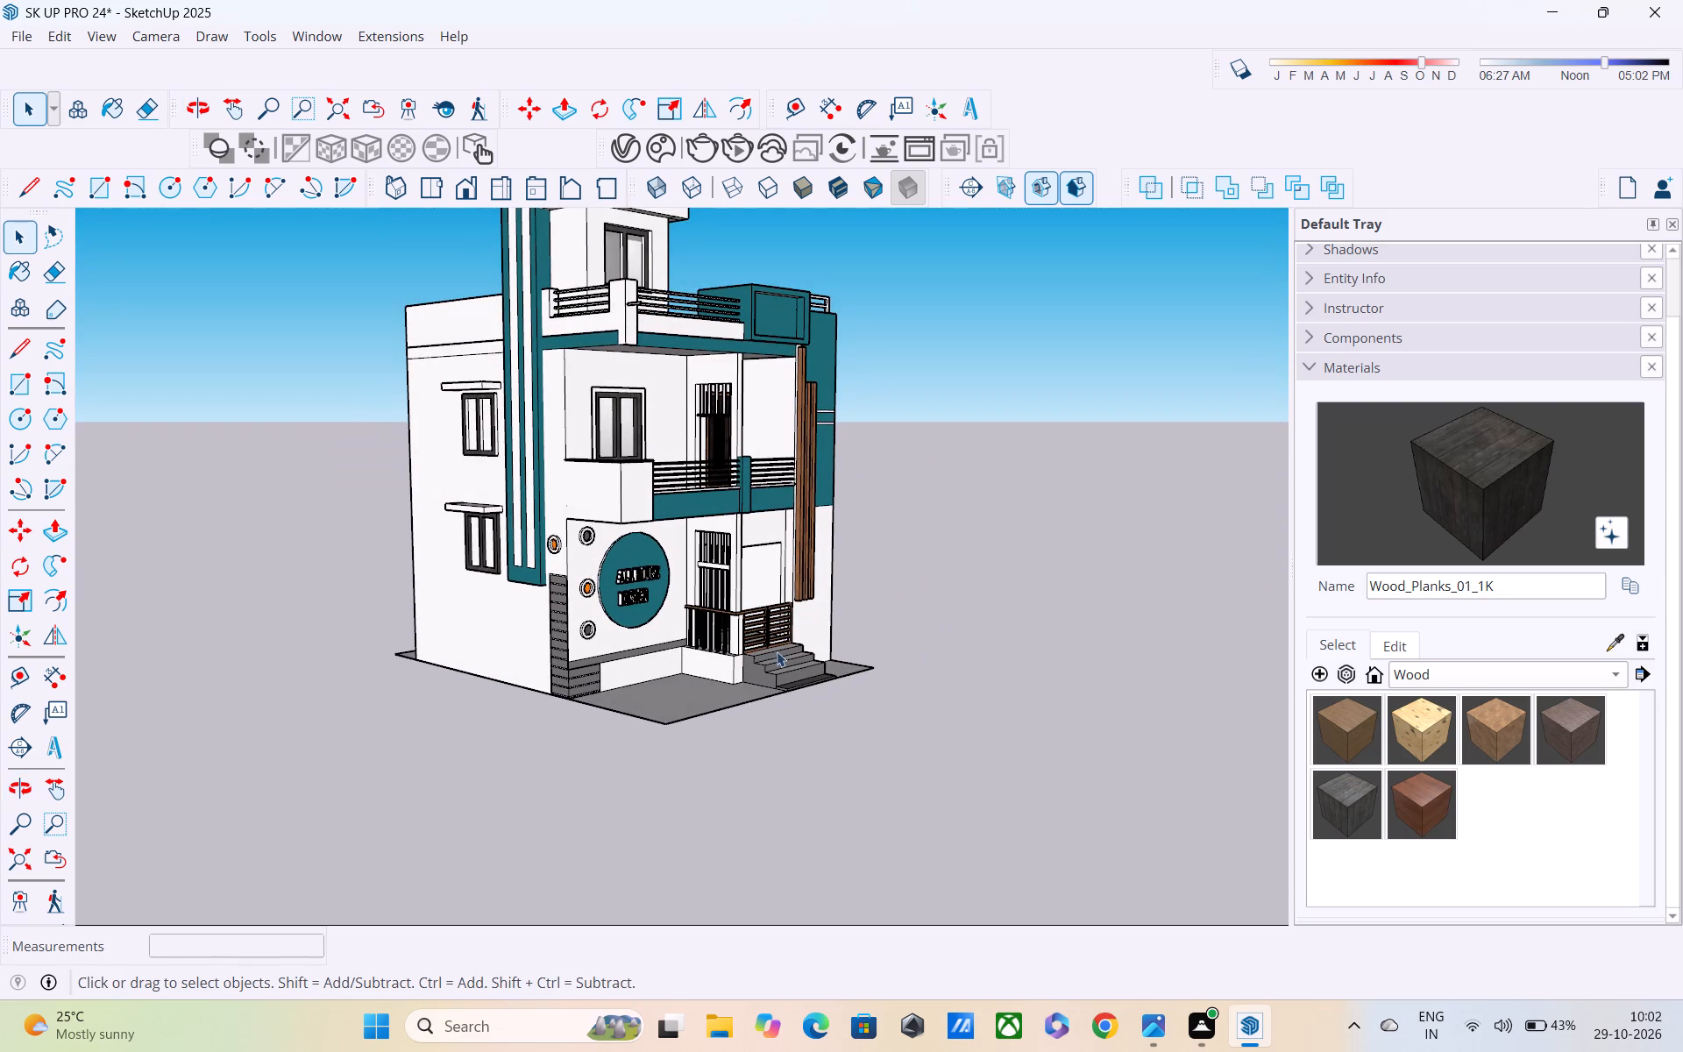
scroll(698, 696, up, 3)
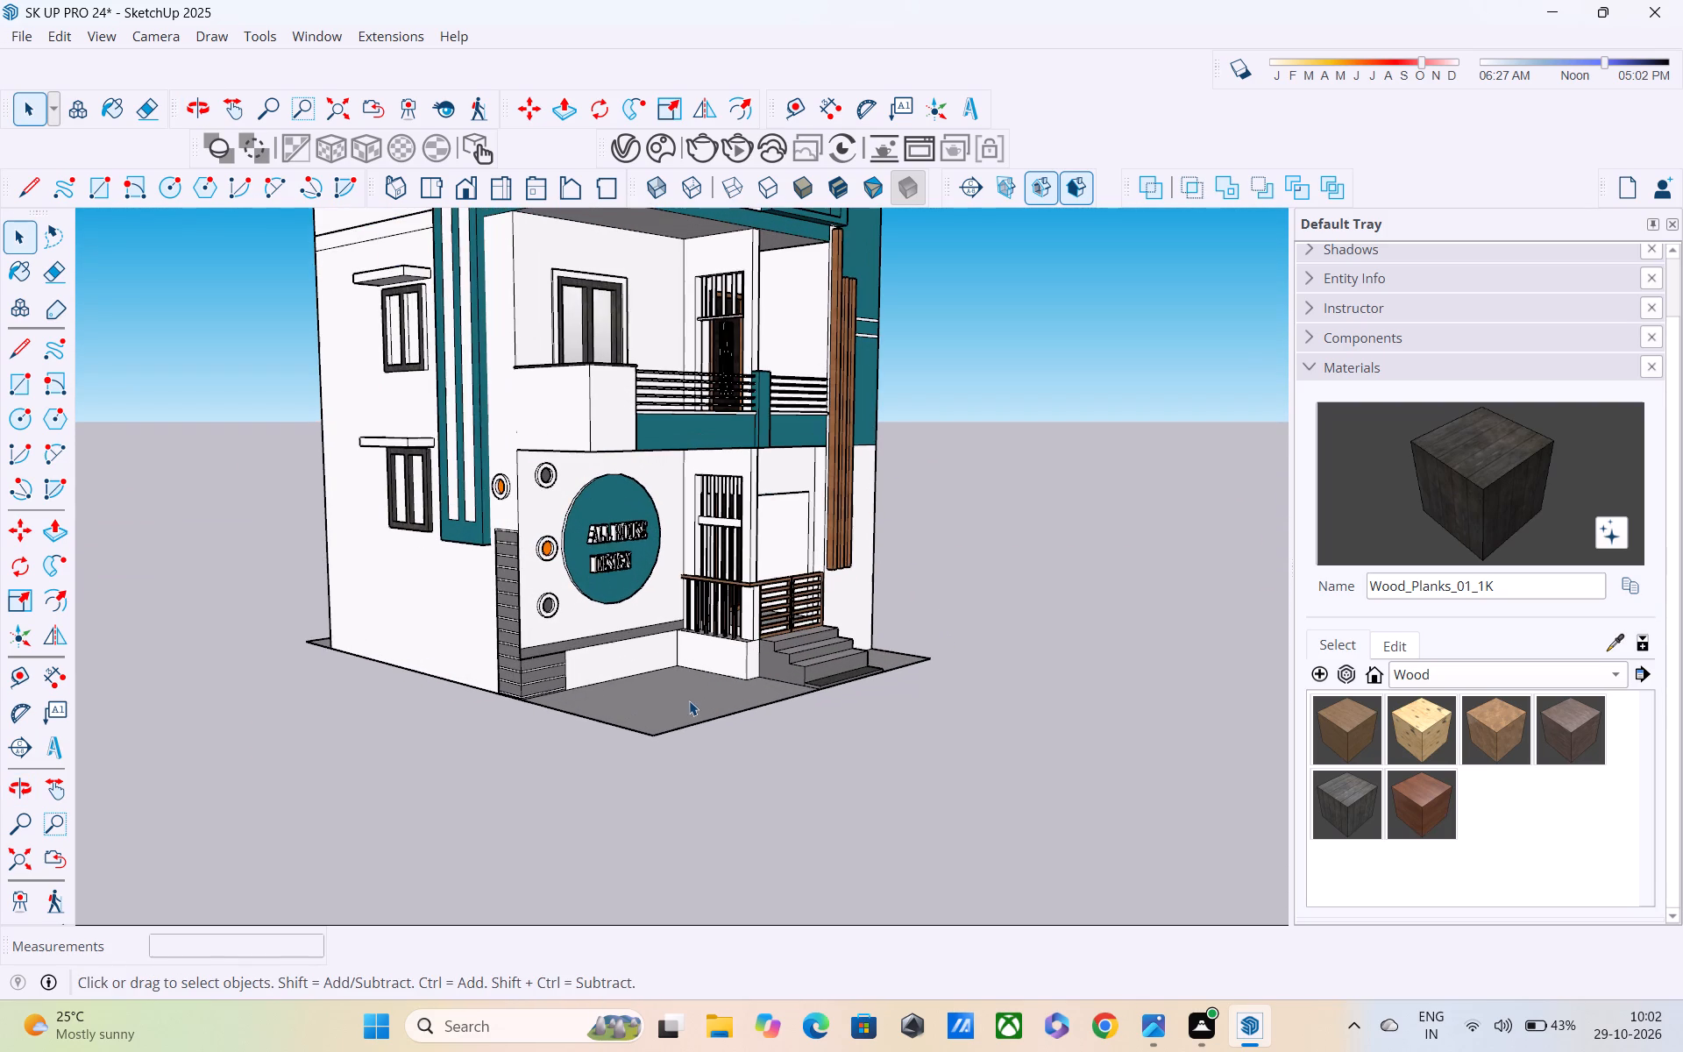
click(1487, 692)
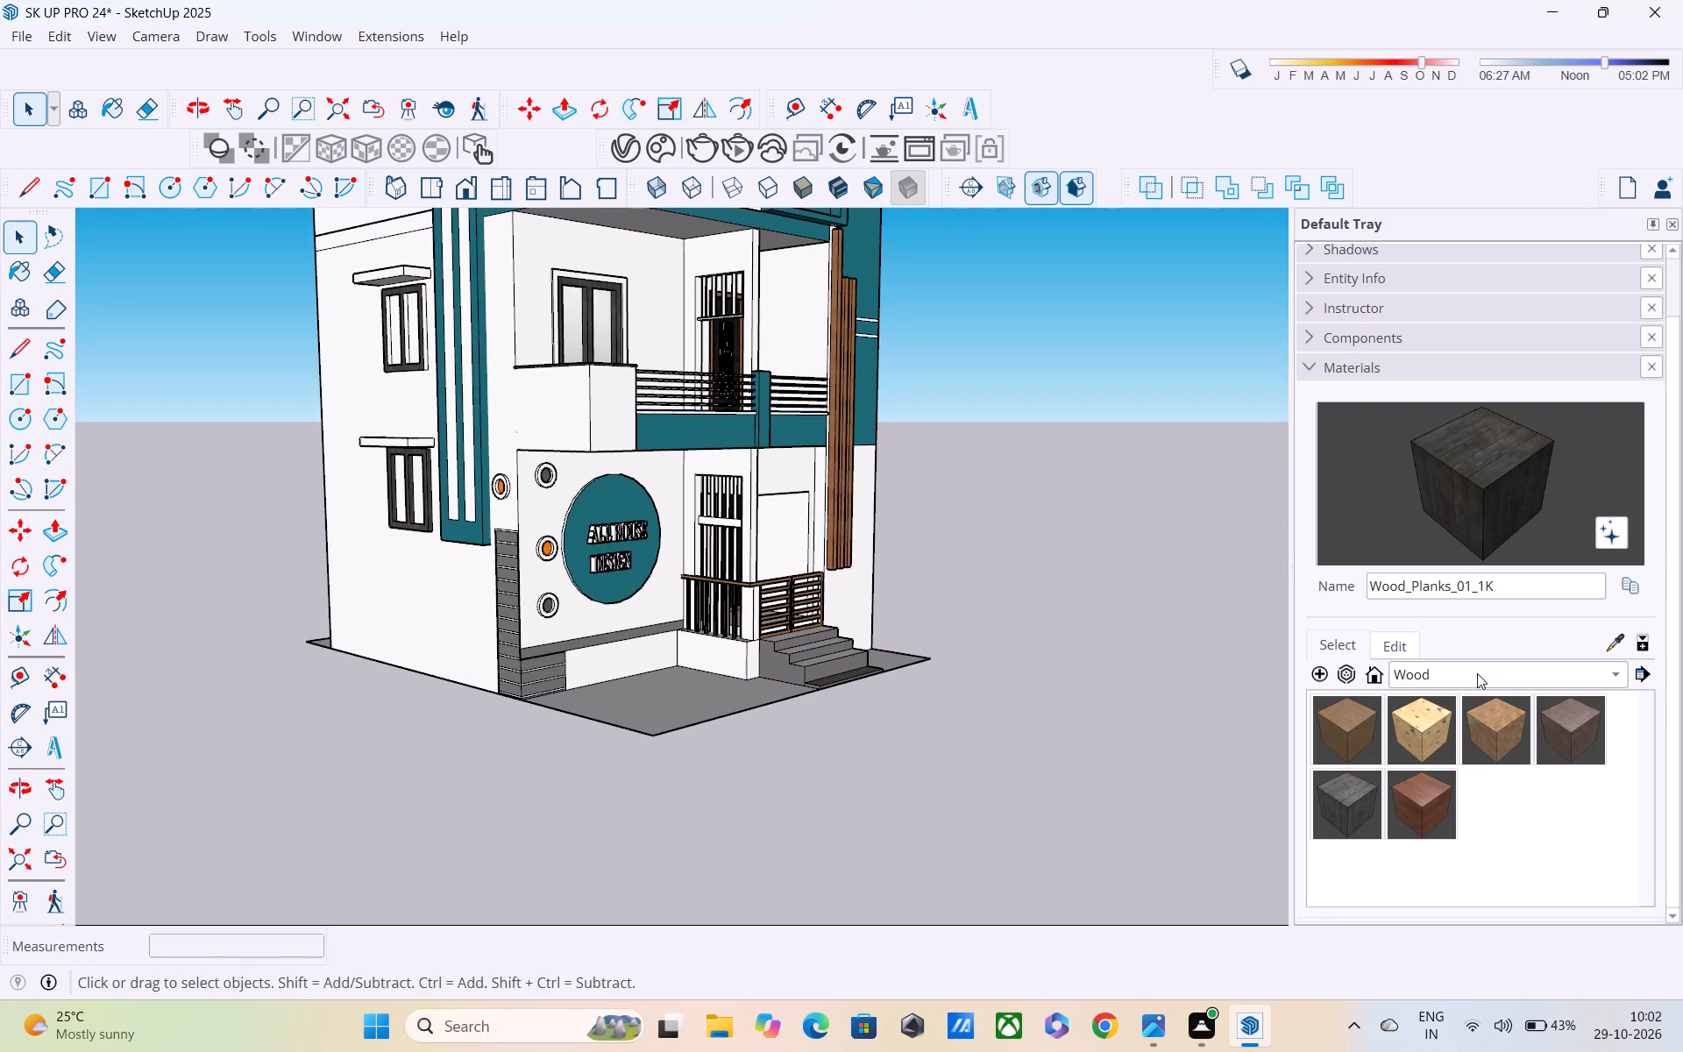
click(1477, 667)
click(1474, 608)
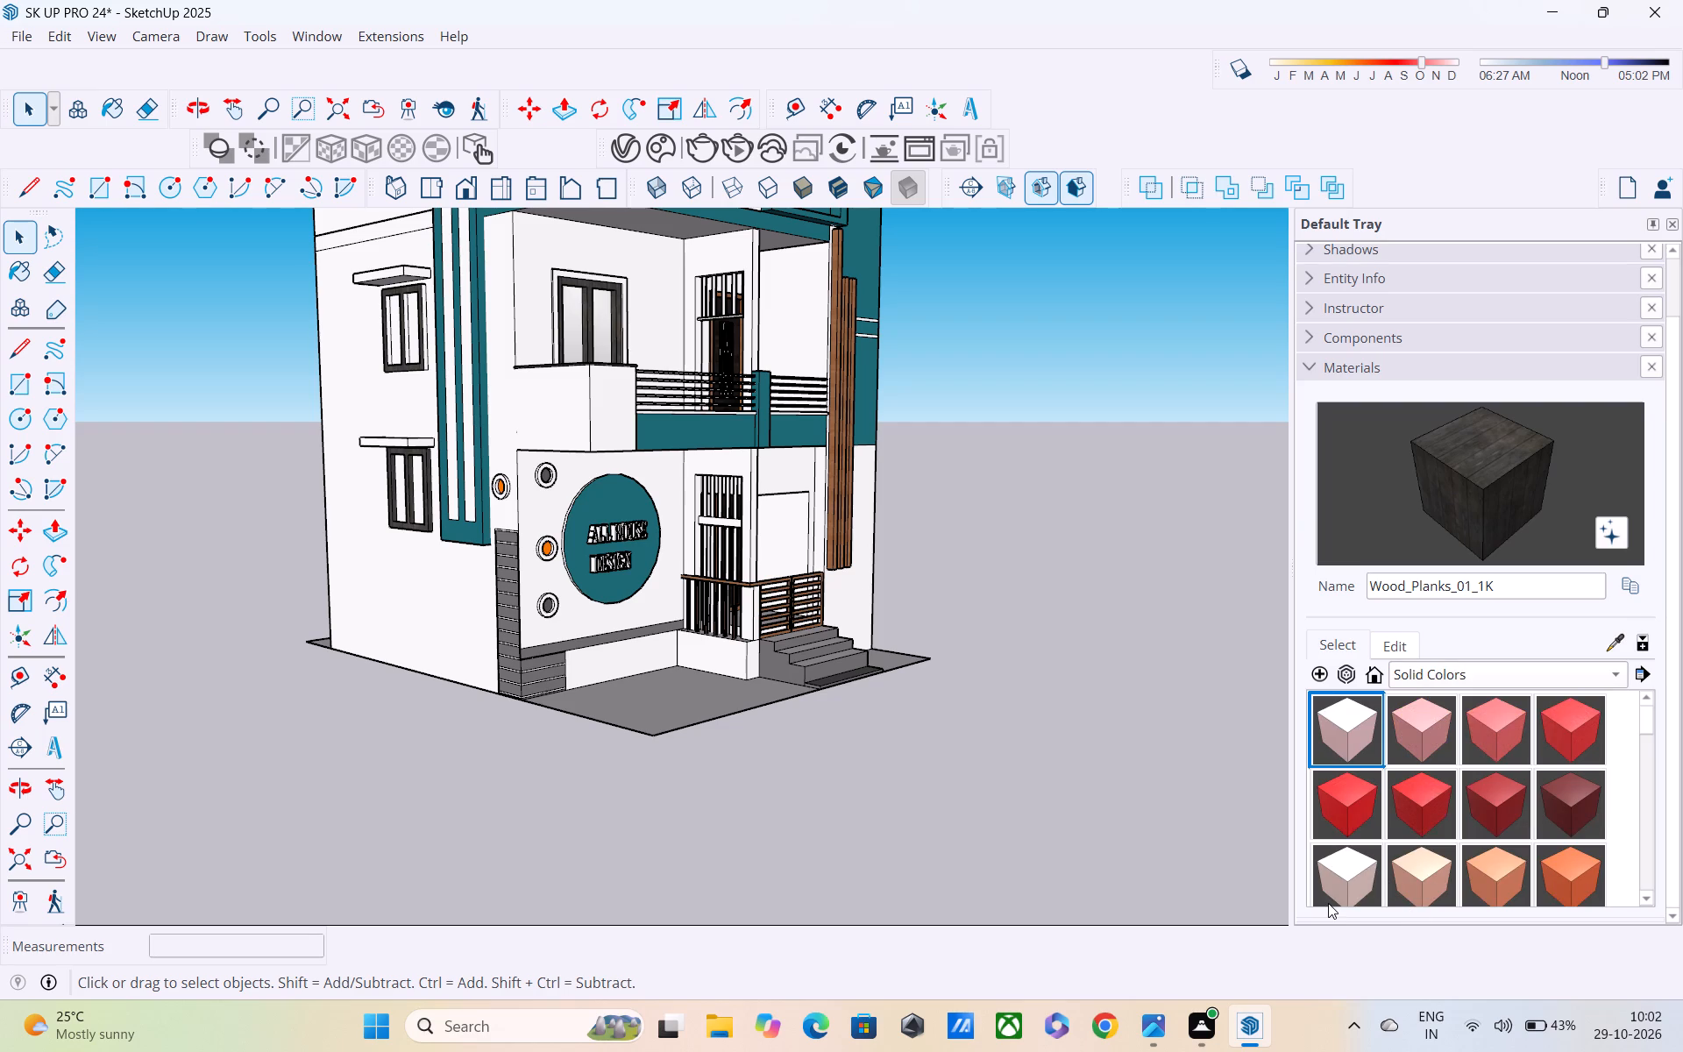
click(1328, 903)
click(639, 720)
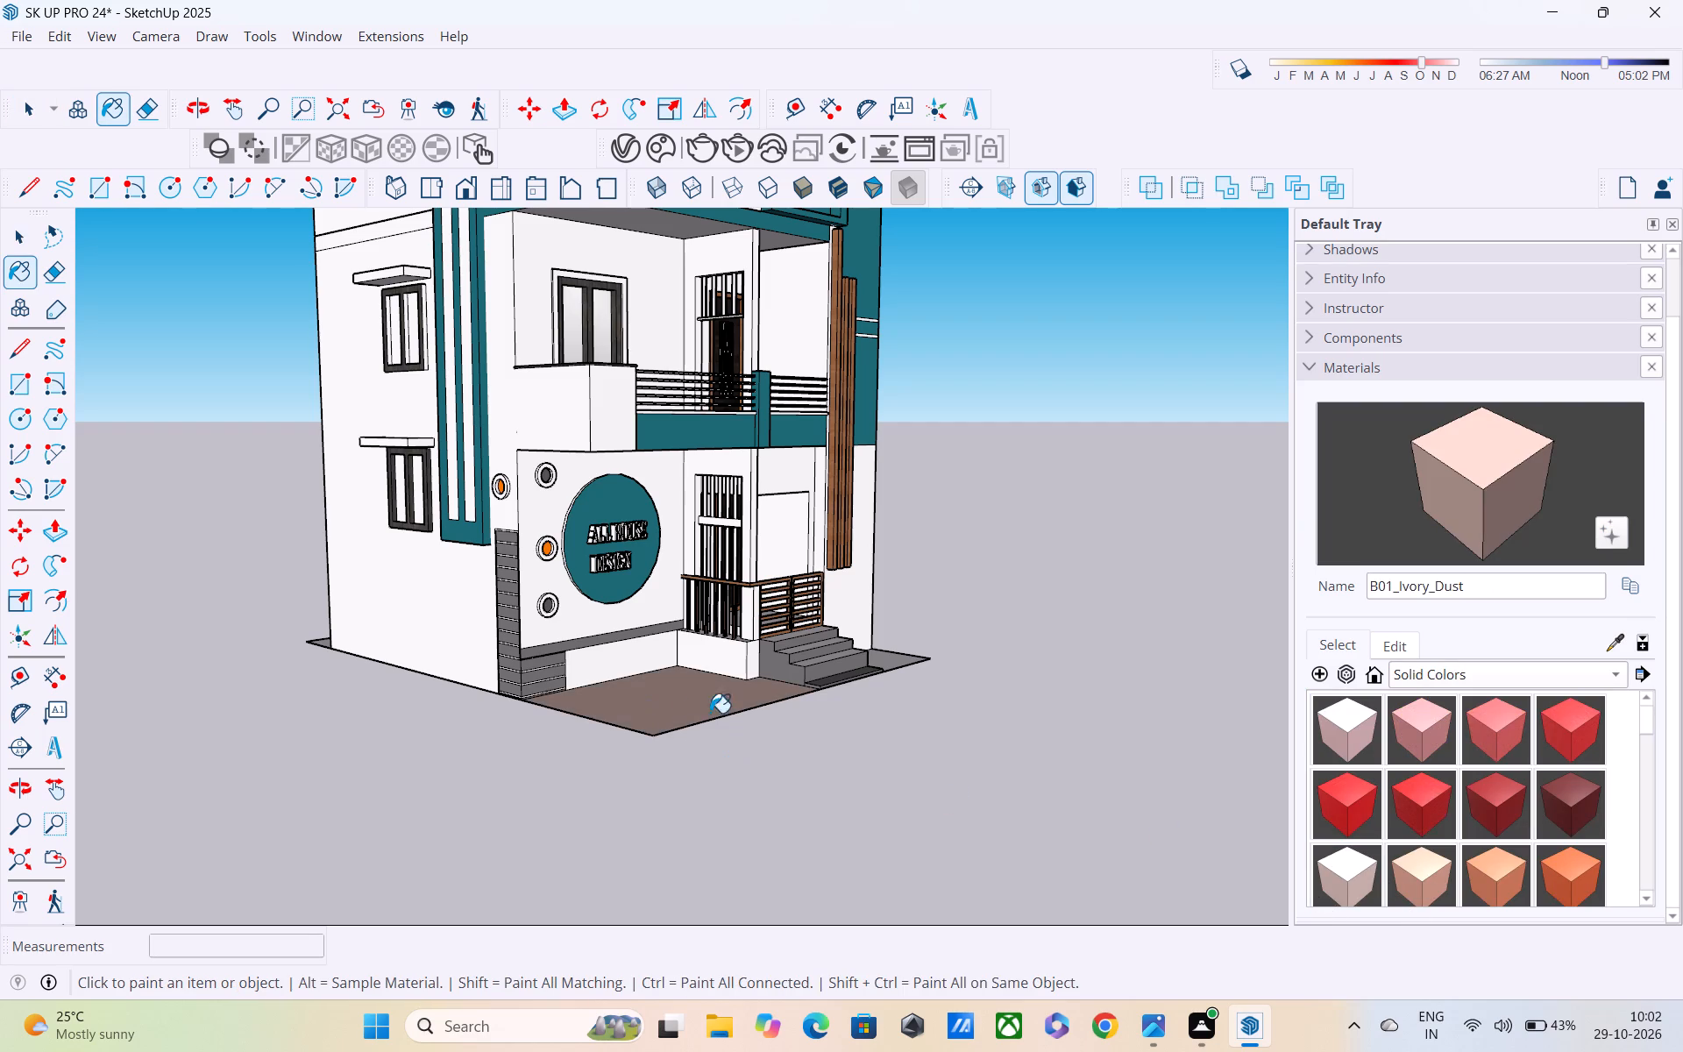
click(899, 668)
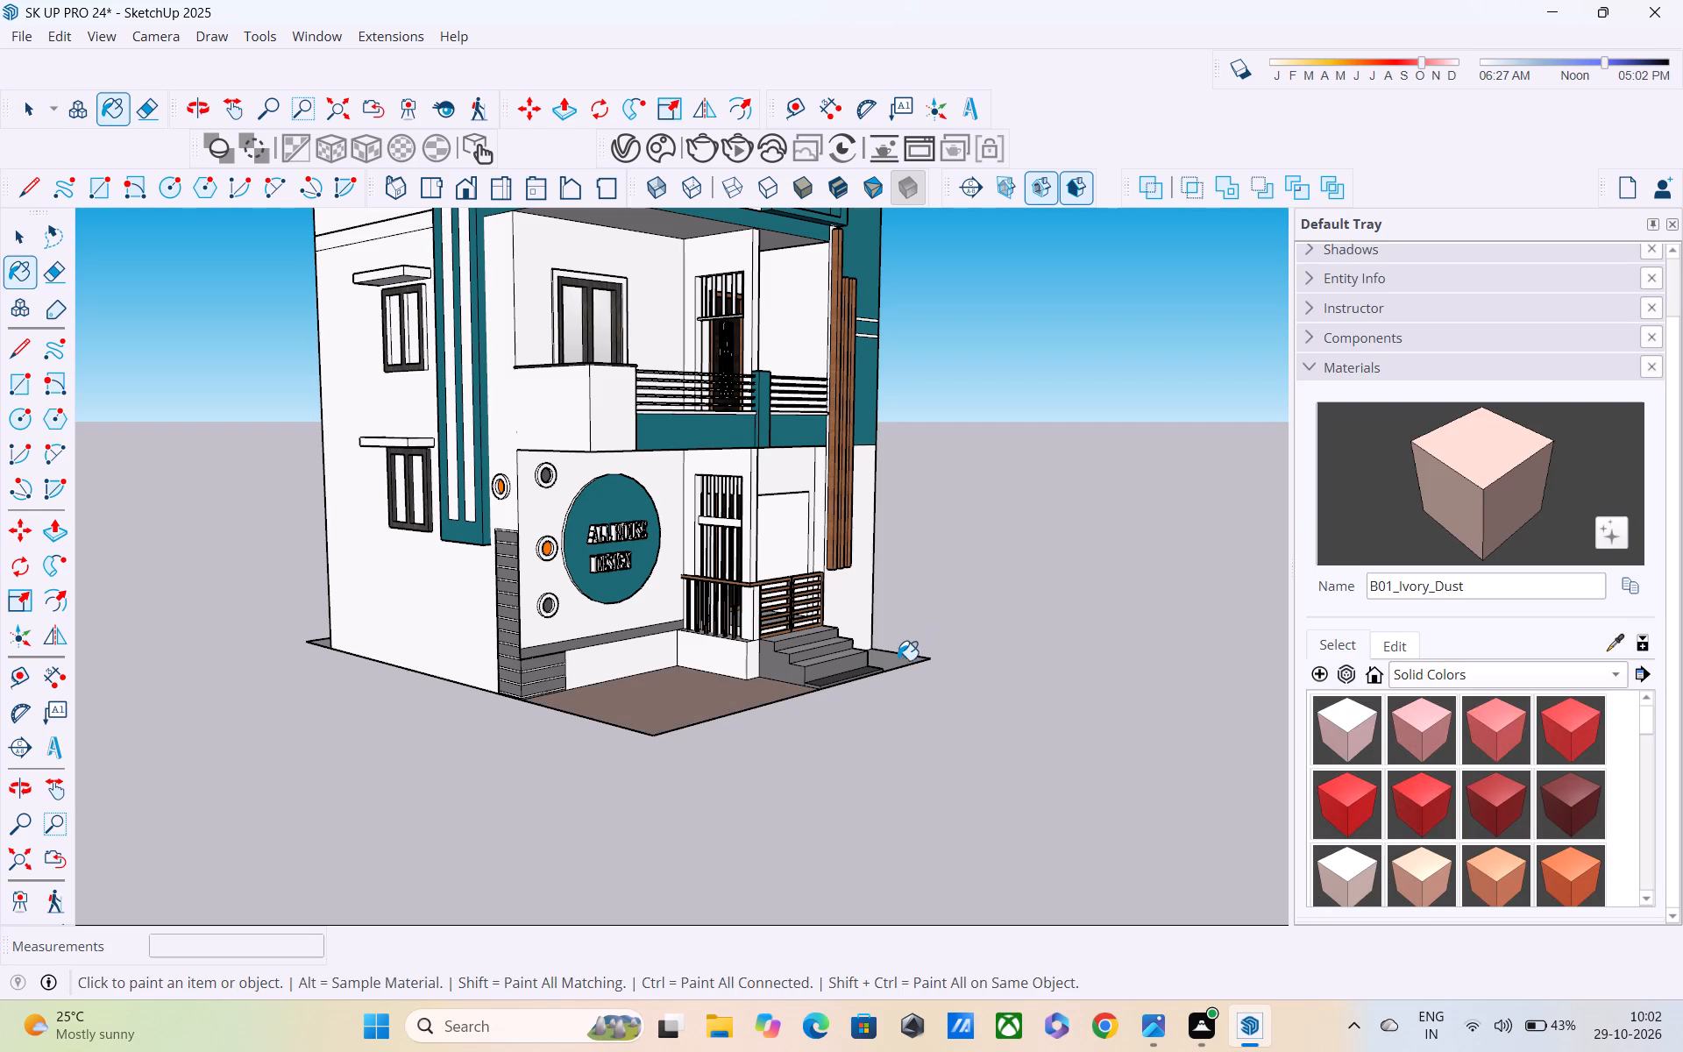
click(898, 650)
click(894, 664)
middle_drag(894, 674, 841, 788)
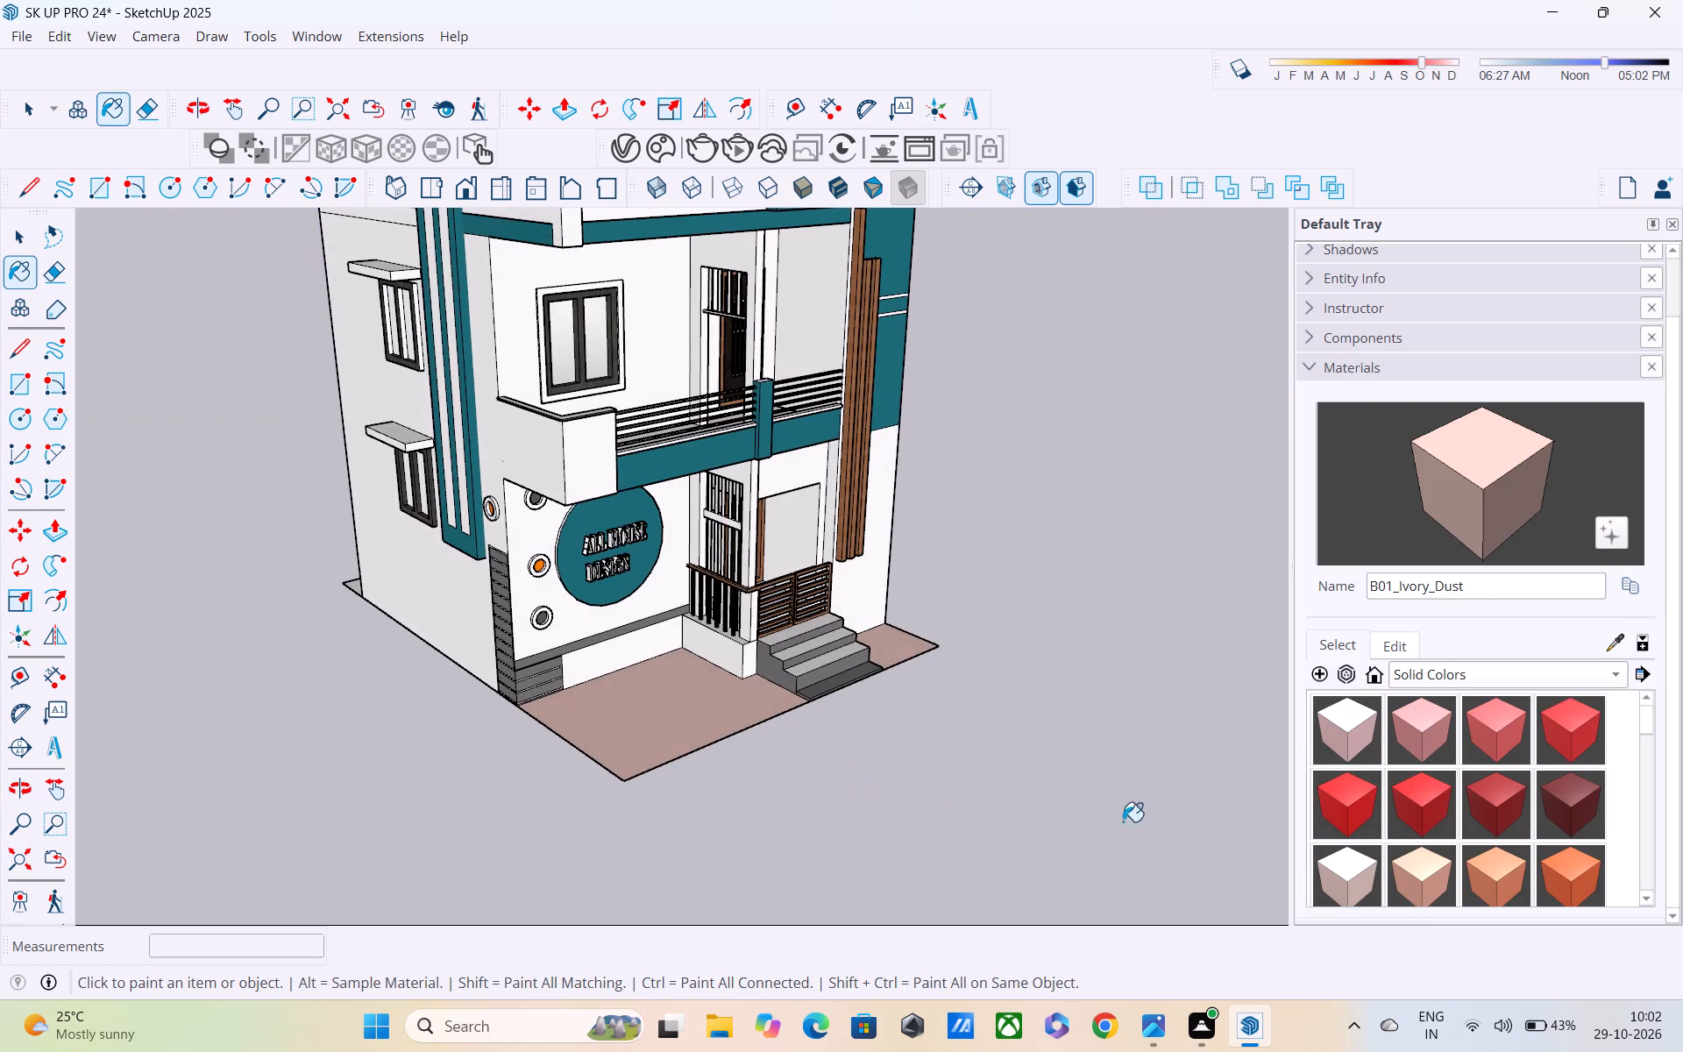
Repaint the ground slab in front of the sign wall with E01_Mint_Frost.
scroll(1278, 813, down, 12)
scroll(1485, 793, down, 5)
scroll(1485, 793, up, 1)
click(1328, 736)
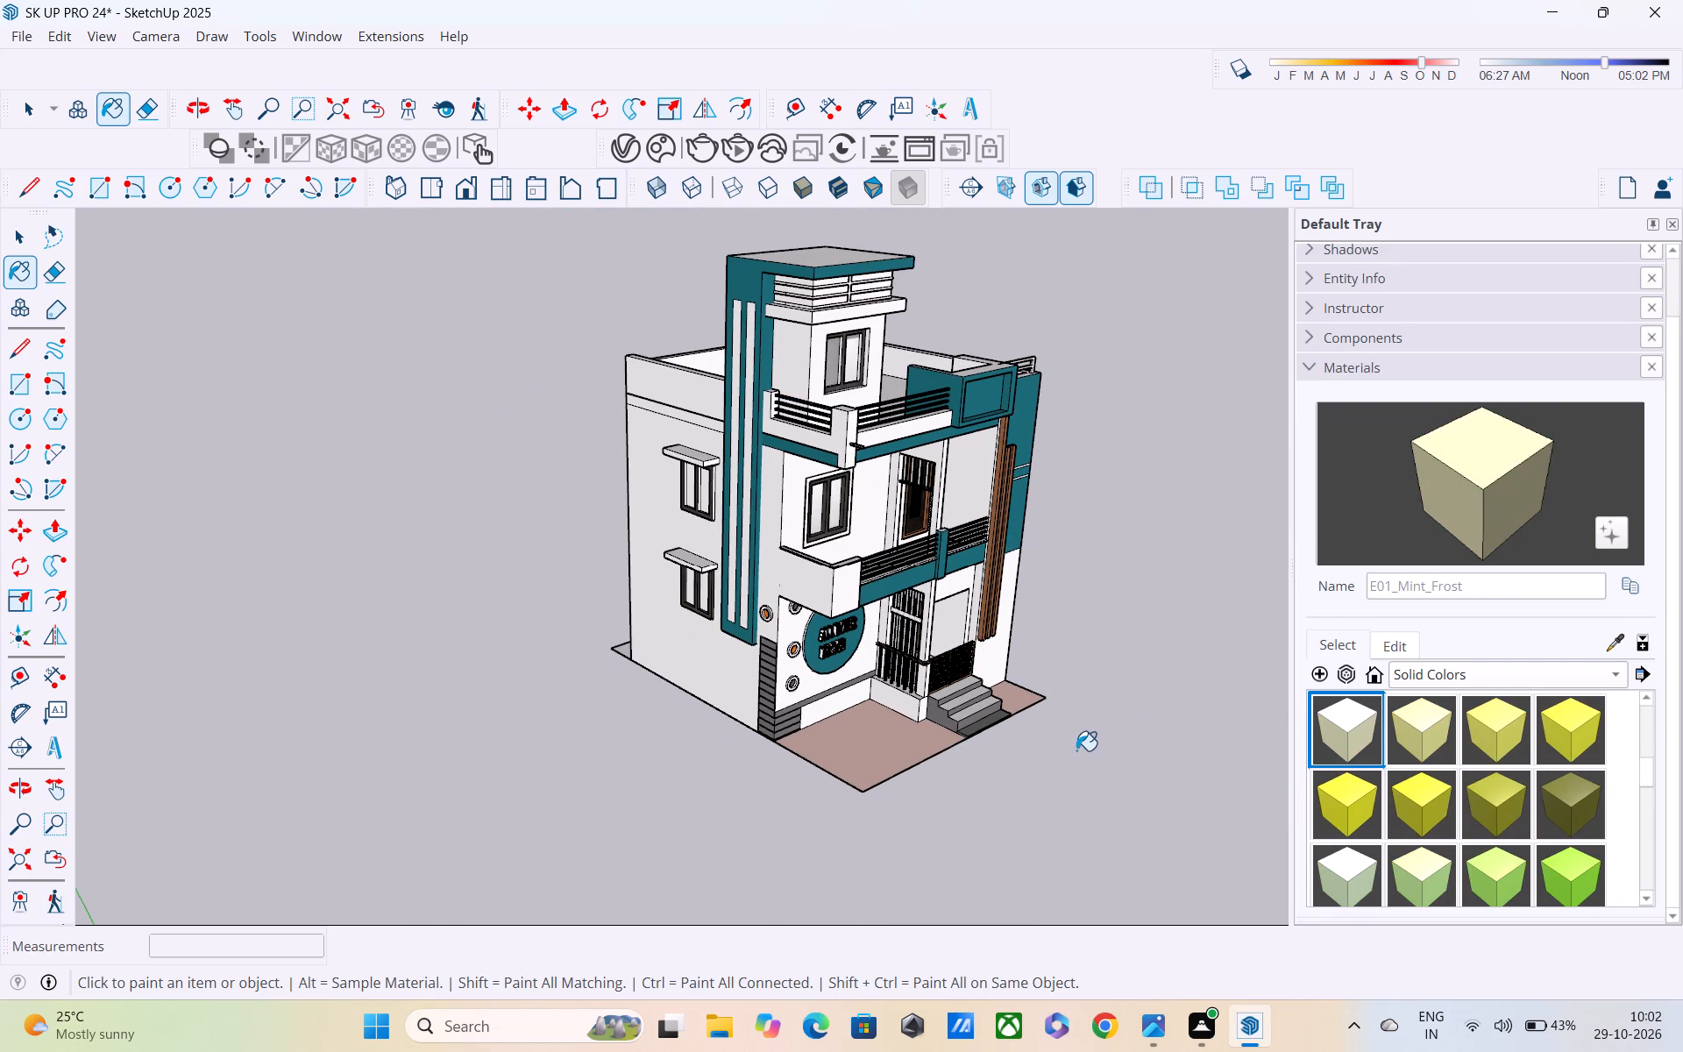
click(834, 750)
Pick M00_Soft_Cloud from the Solid Colors and paint the ground slab on both sides of the entrance steps with it.
scroll(1275, 784, down, 1)
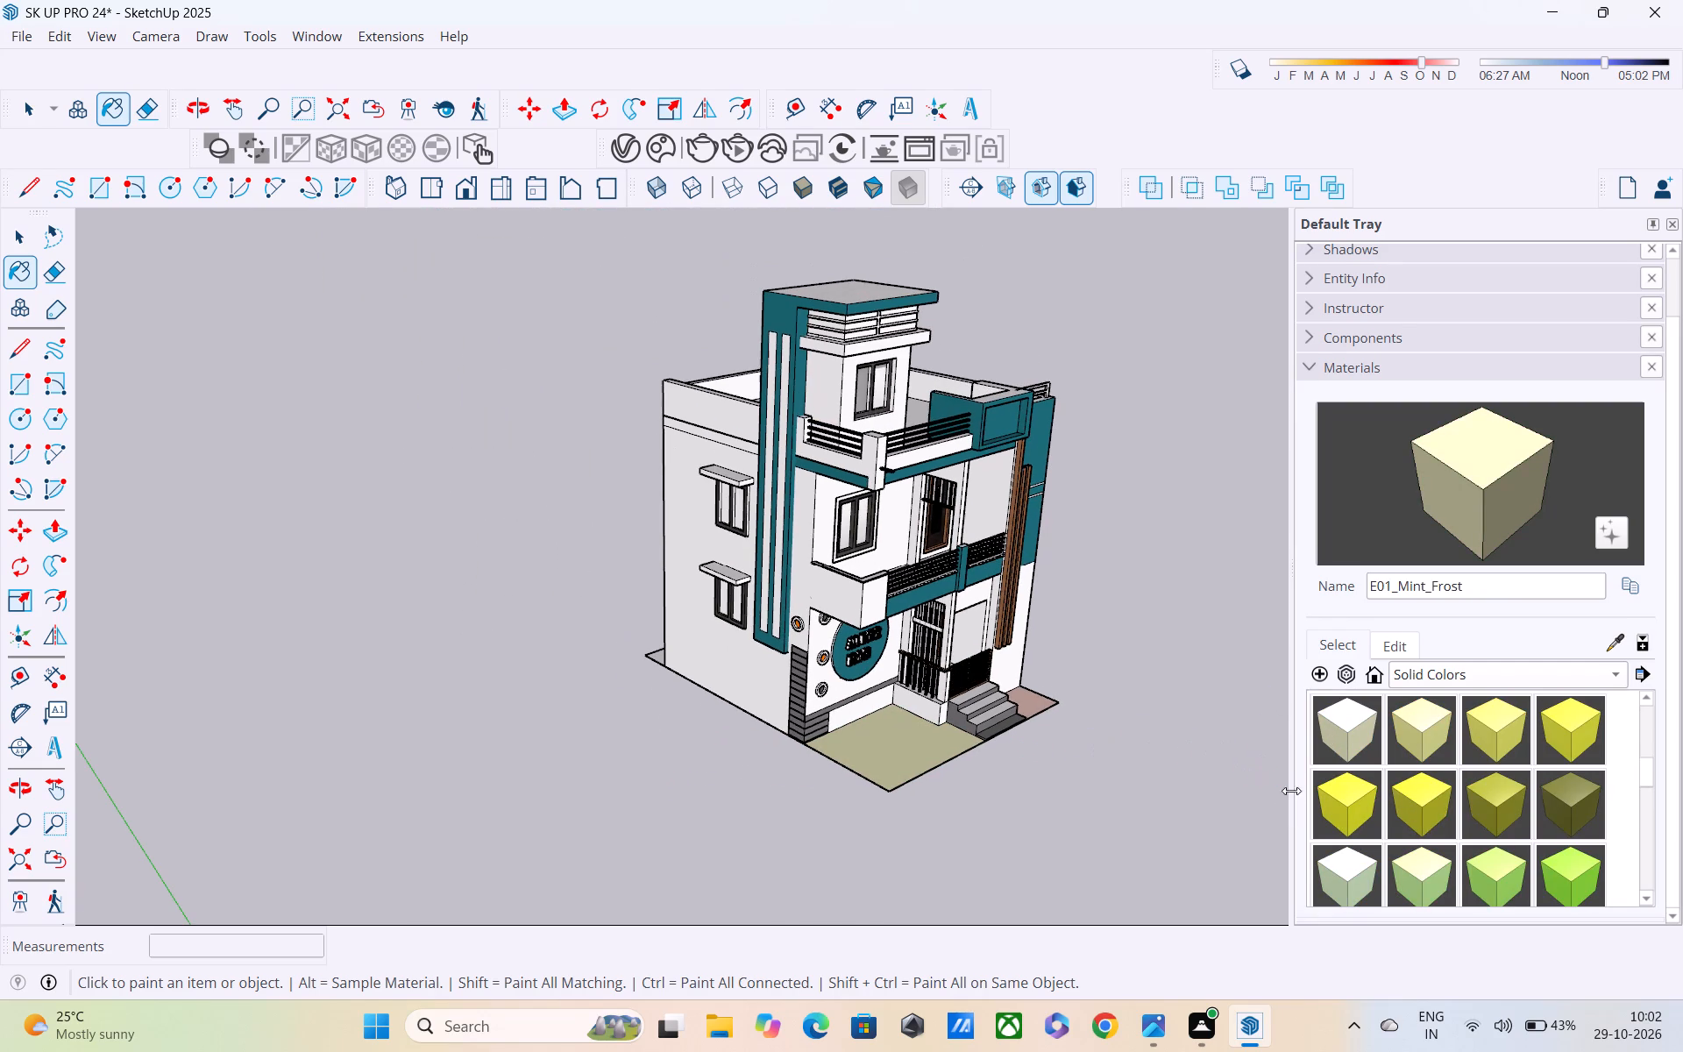
click(1368, 875)
scroll(1354, 775, down, 3)
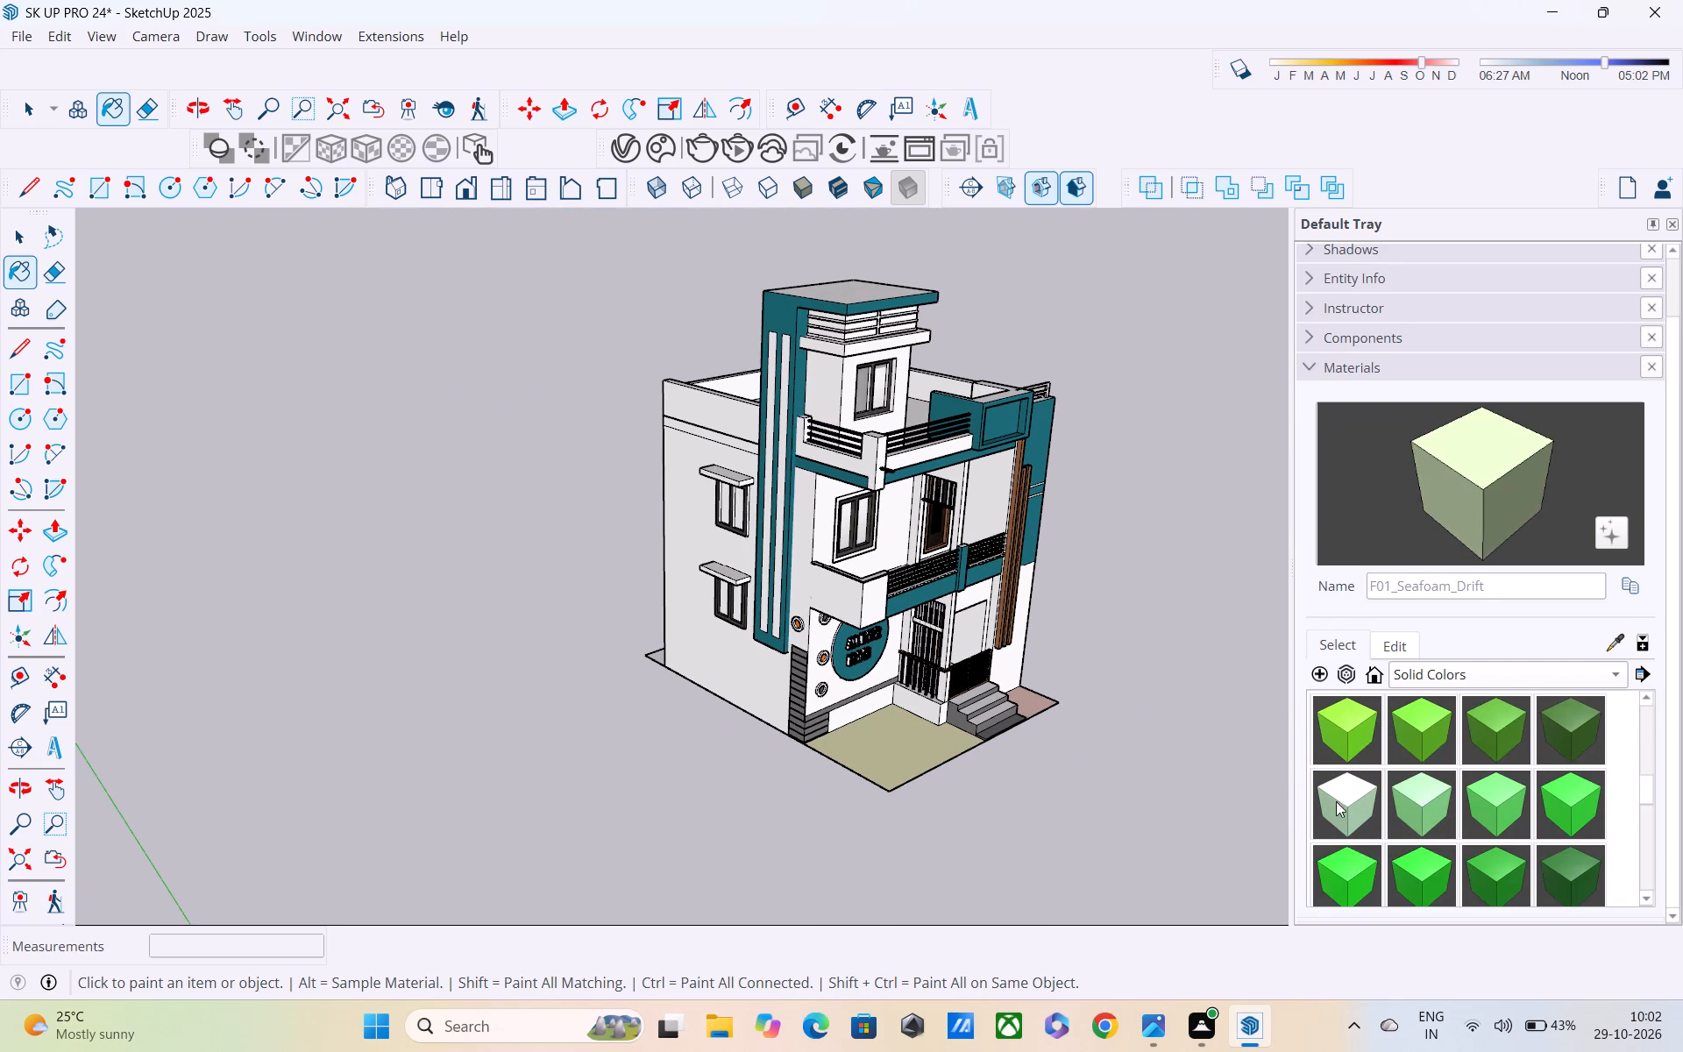
click(1336, 799)
scroll(1336, 790, down, 3)
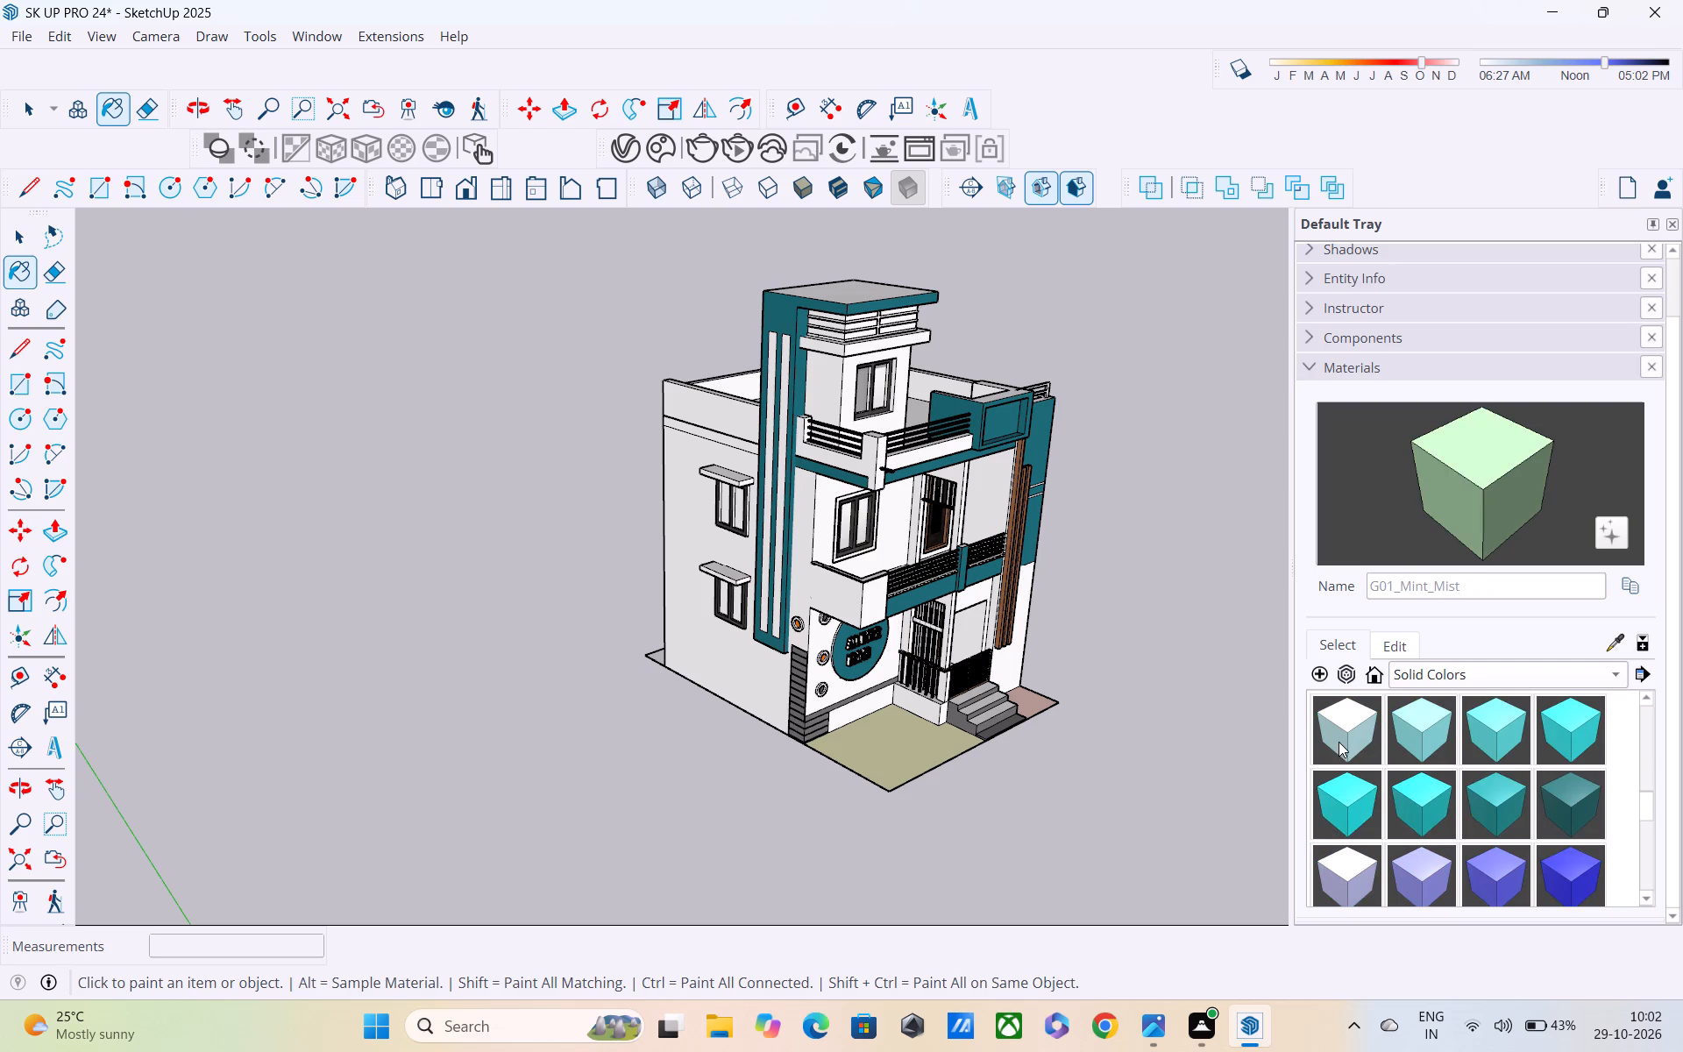
click(1339, 742)
scroll(1339, 739, down, 2)
click(1352, 733)
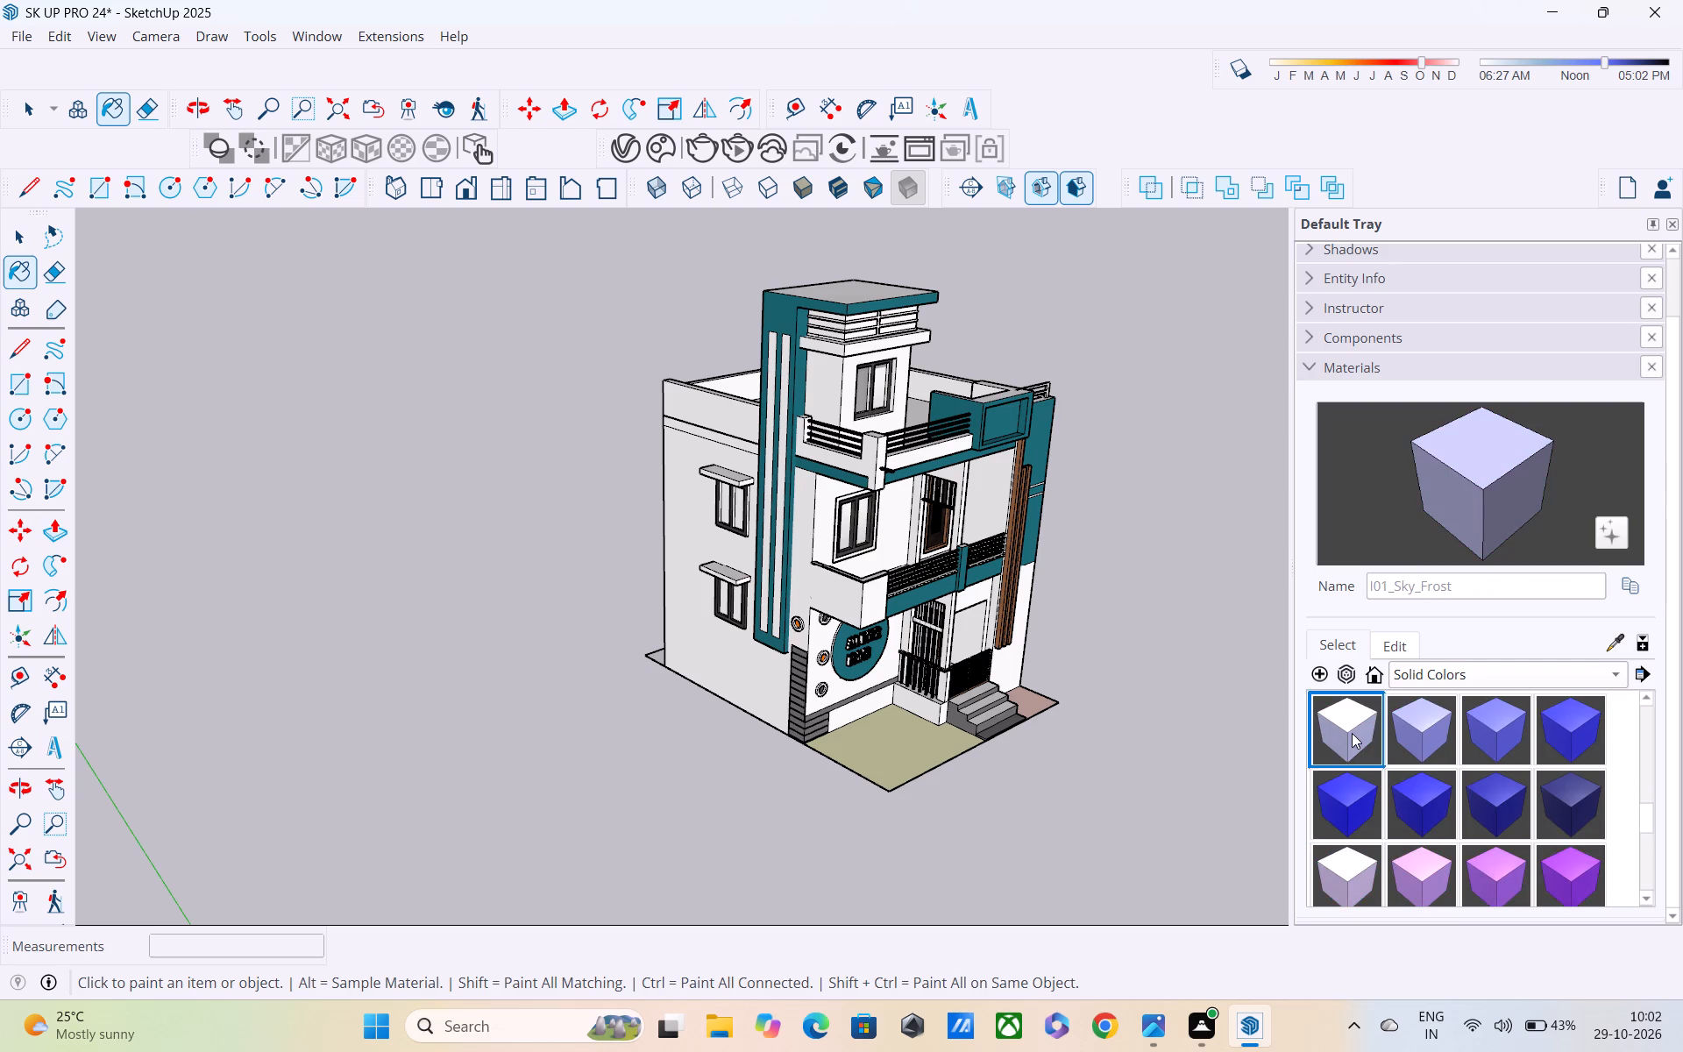
scroll(1352, 733, down, 4)
click(1353, 738)
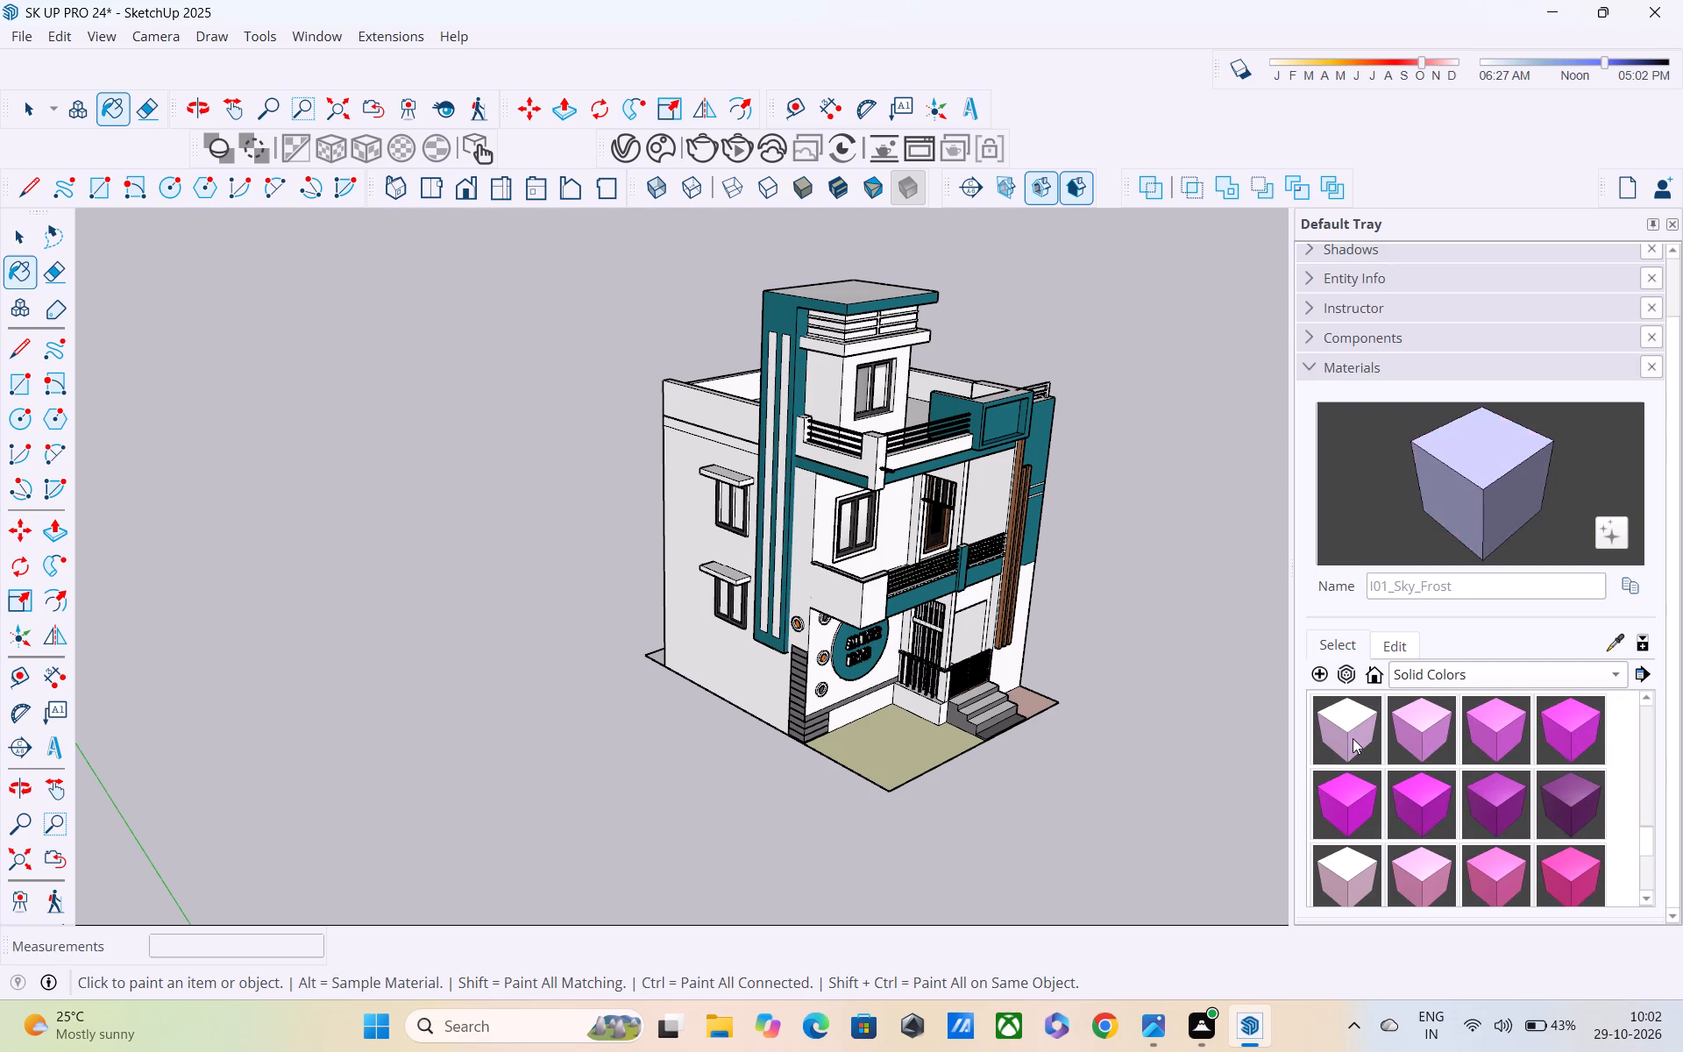
click(1352, 857)
scroll(1344, 805, down, 1)
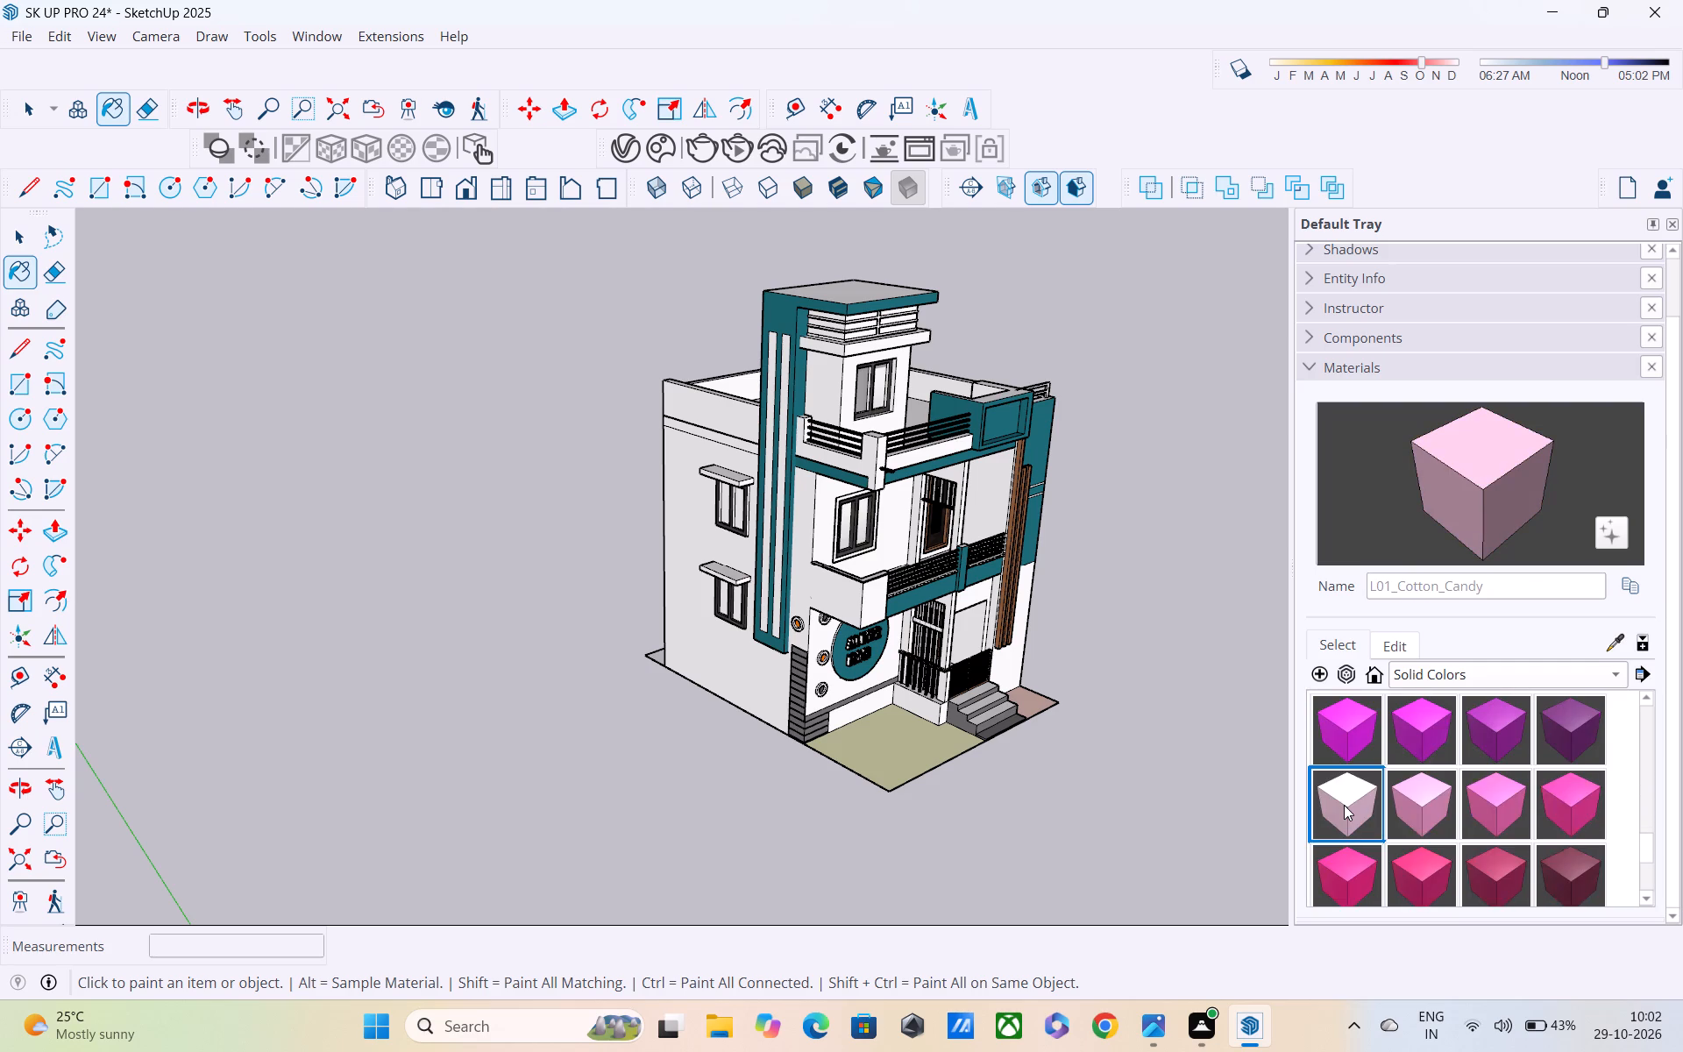
scroll(1344, 805, down, 1)
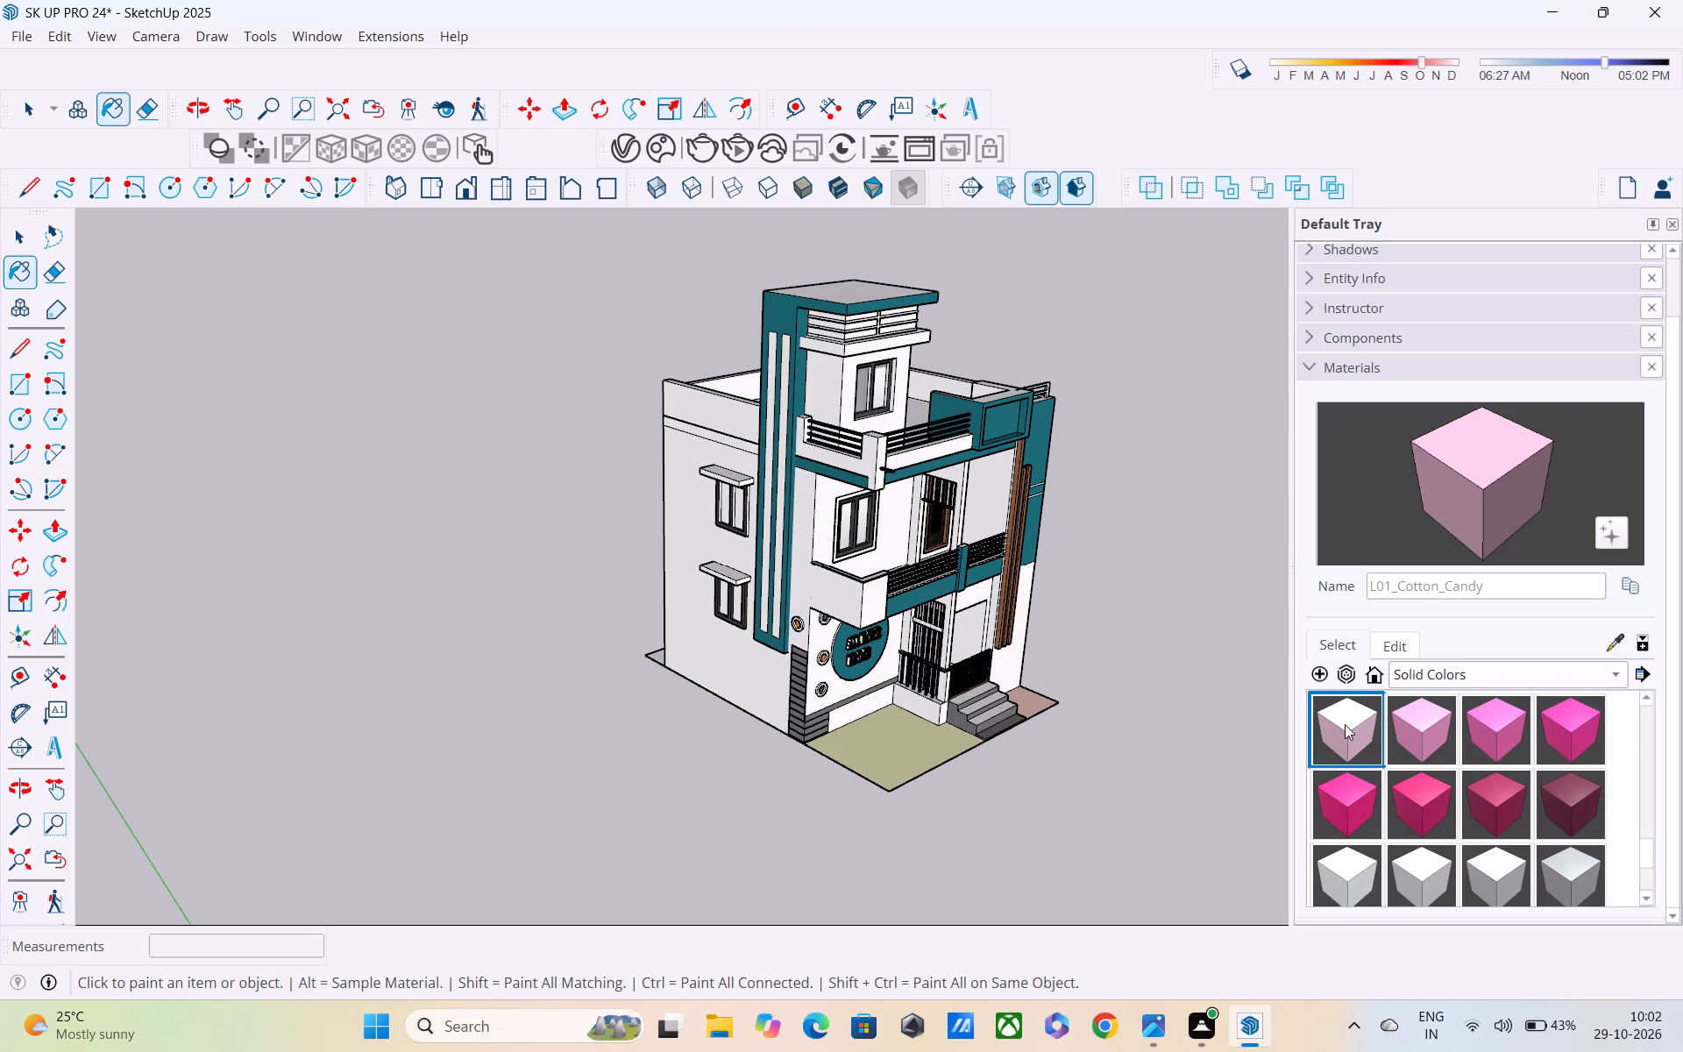
click(1345, 724)
click(1345, 870)
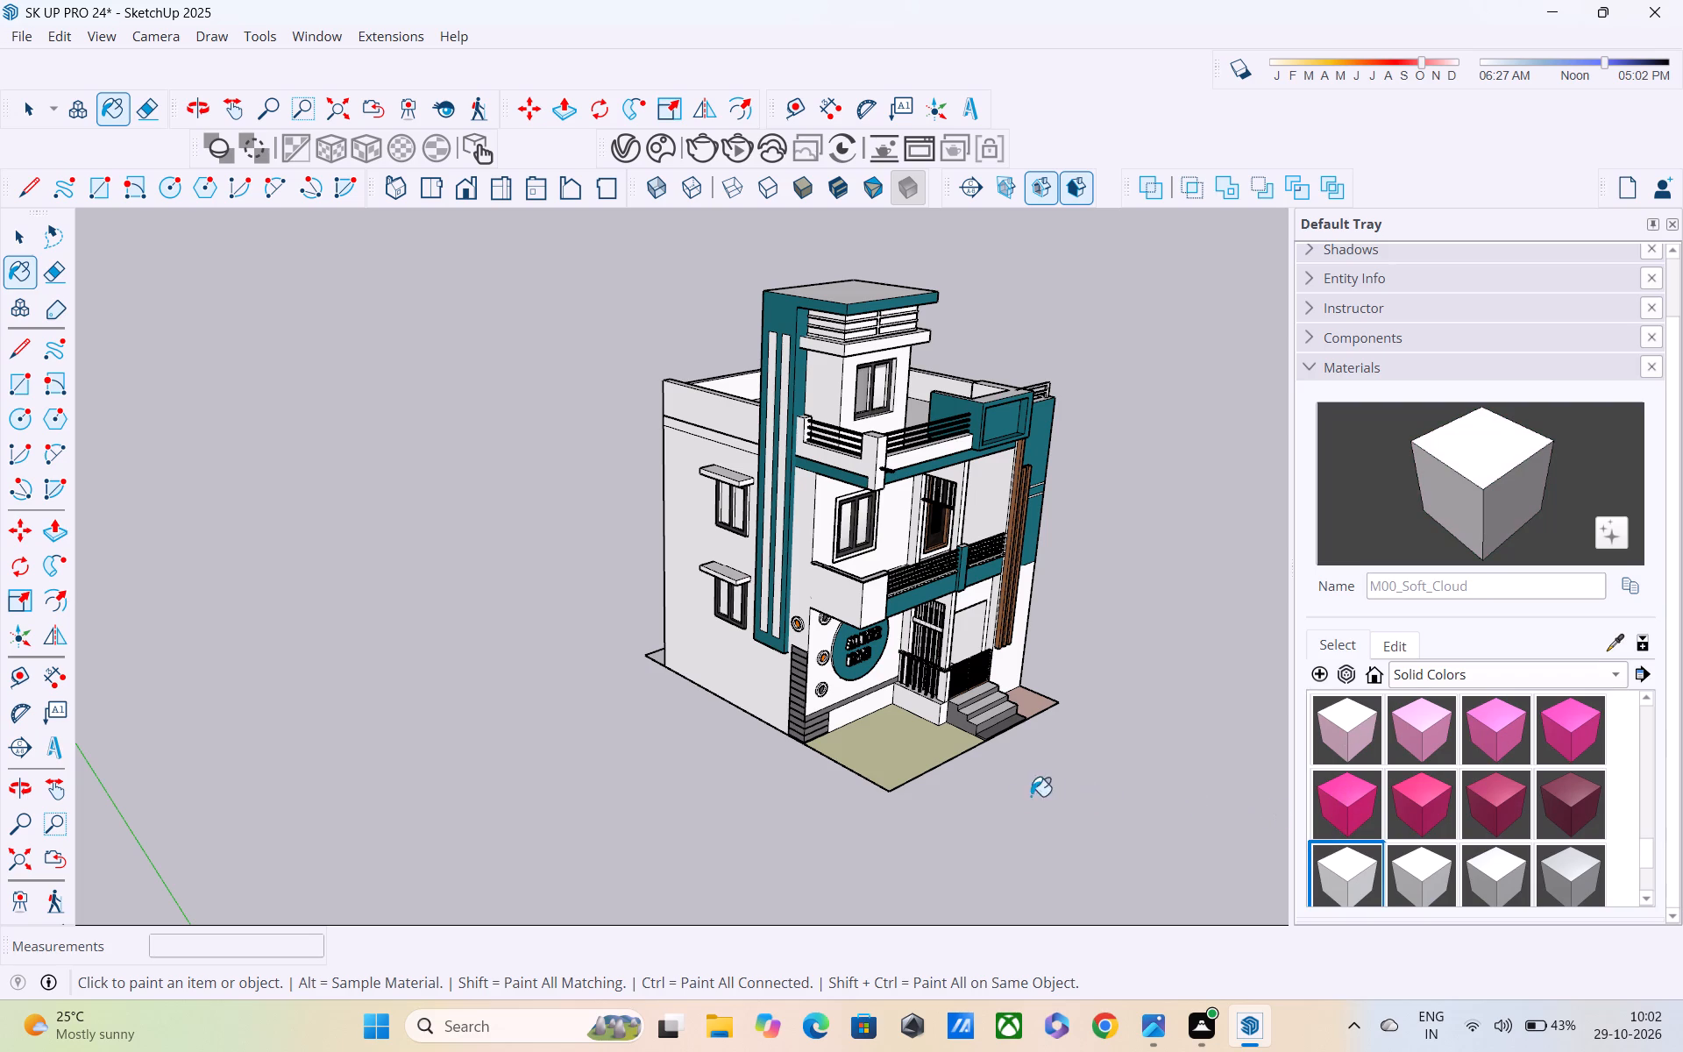
click(930, 757)
middle_drag(930, 758, 714, 768)
scroll(1246, 884, up, 4)
click(999, 765)
Sample the material of the step above and paint the tread of the lowest entrance step with it.
scroll(951, 801, up, 3)
scroll(950, 801, down, 1)
scroll(950, 801, up, 10)
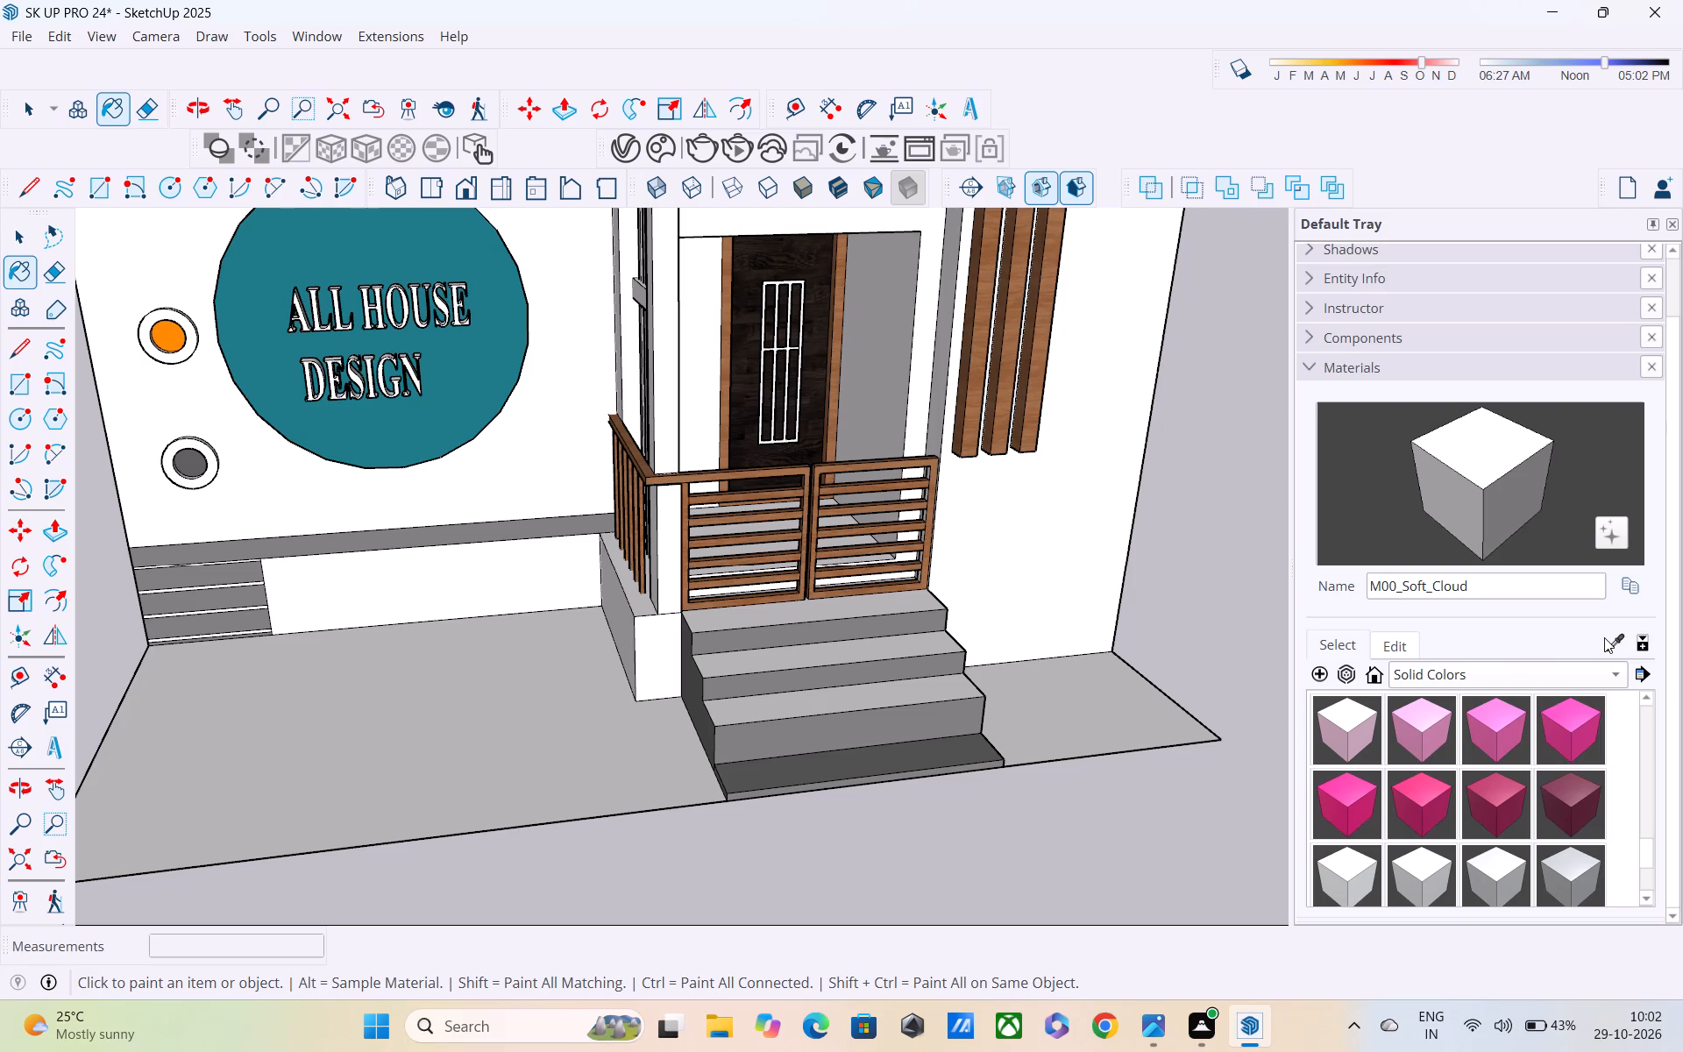
click(1608, 642)
click(752, 715)
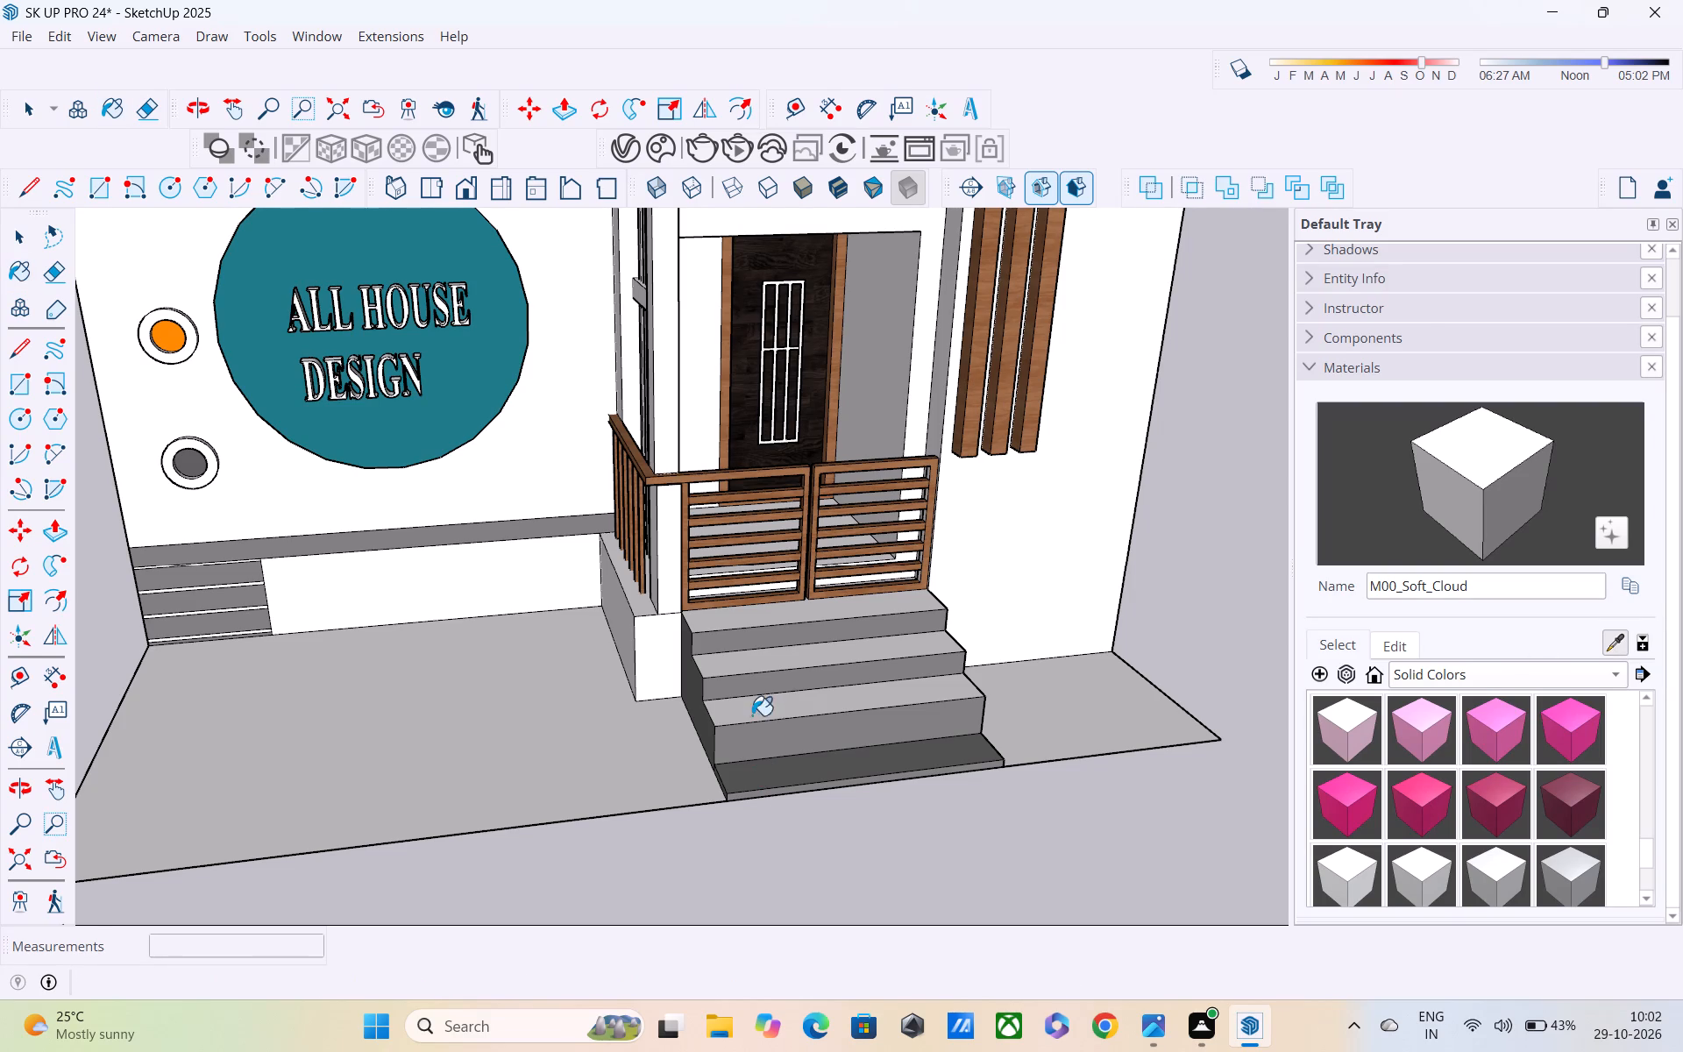
click(773, 767)
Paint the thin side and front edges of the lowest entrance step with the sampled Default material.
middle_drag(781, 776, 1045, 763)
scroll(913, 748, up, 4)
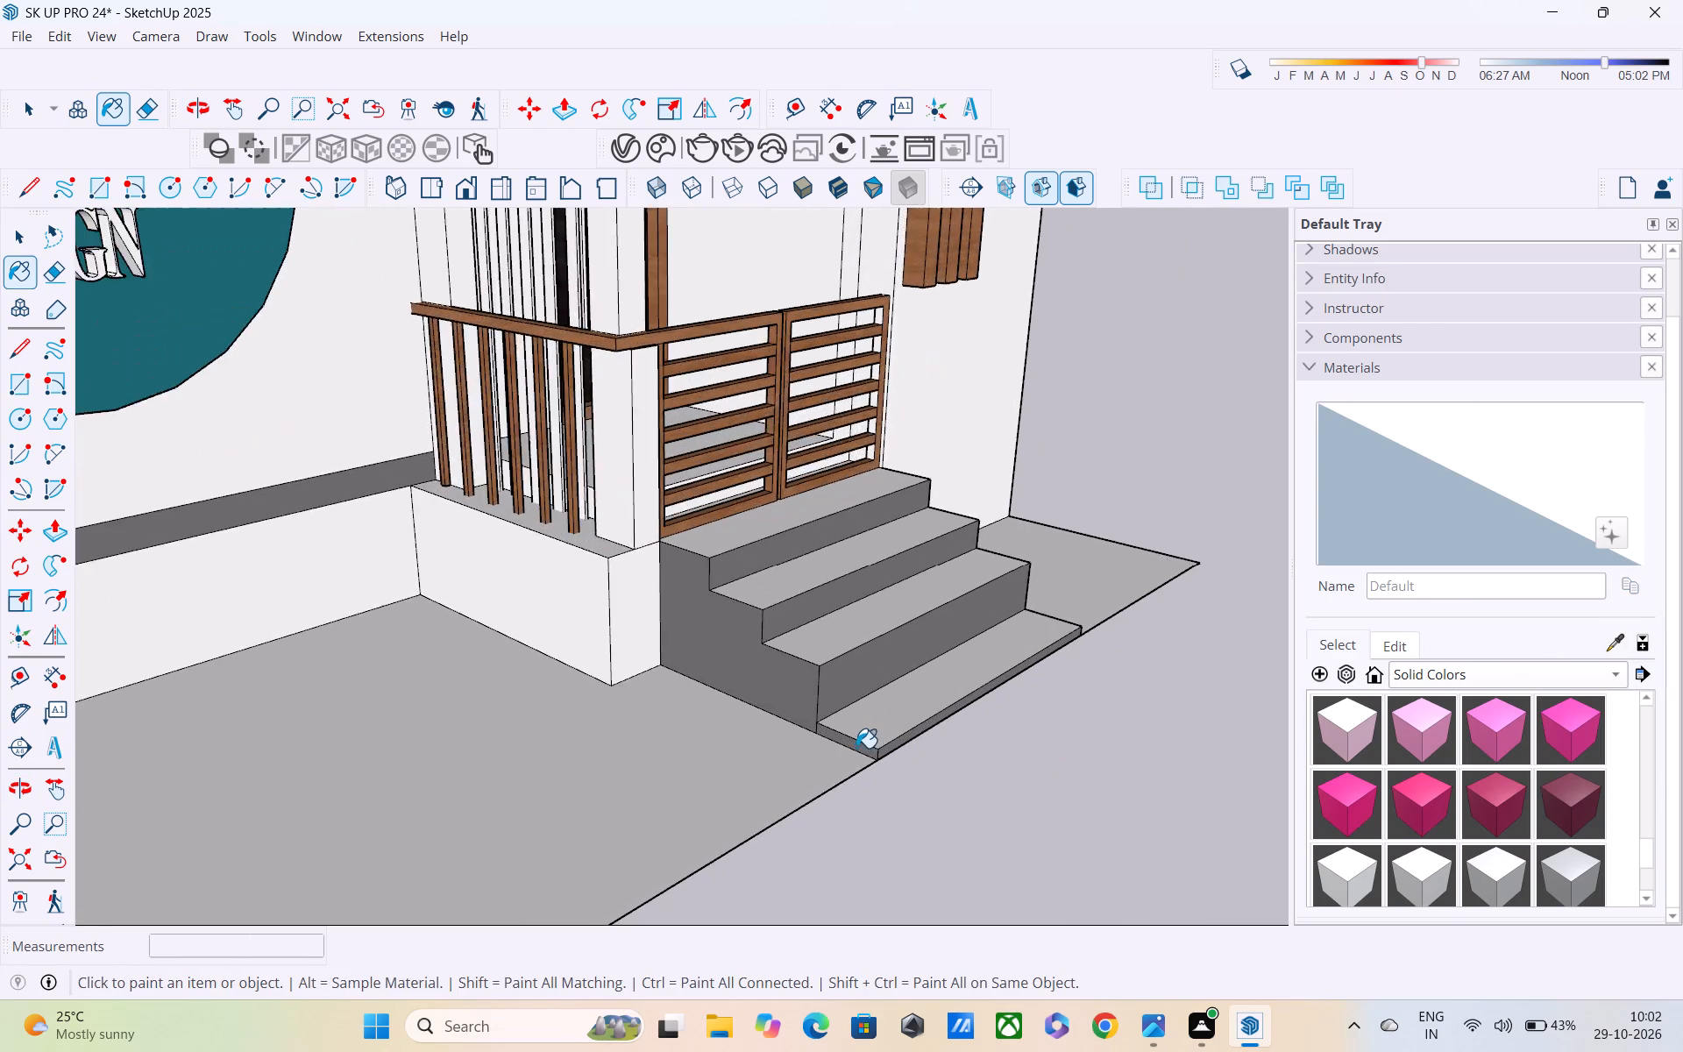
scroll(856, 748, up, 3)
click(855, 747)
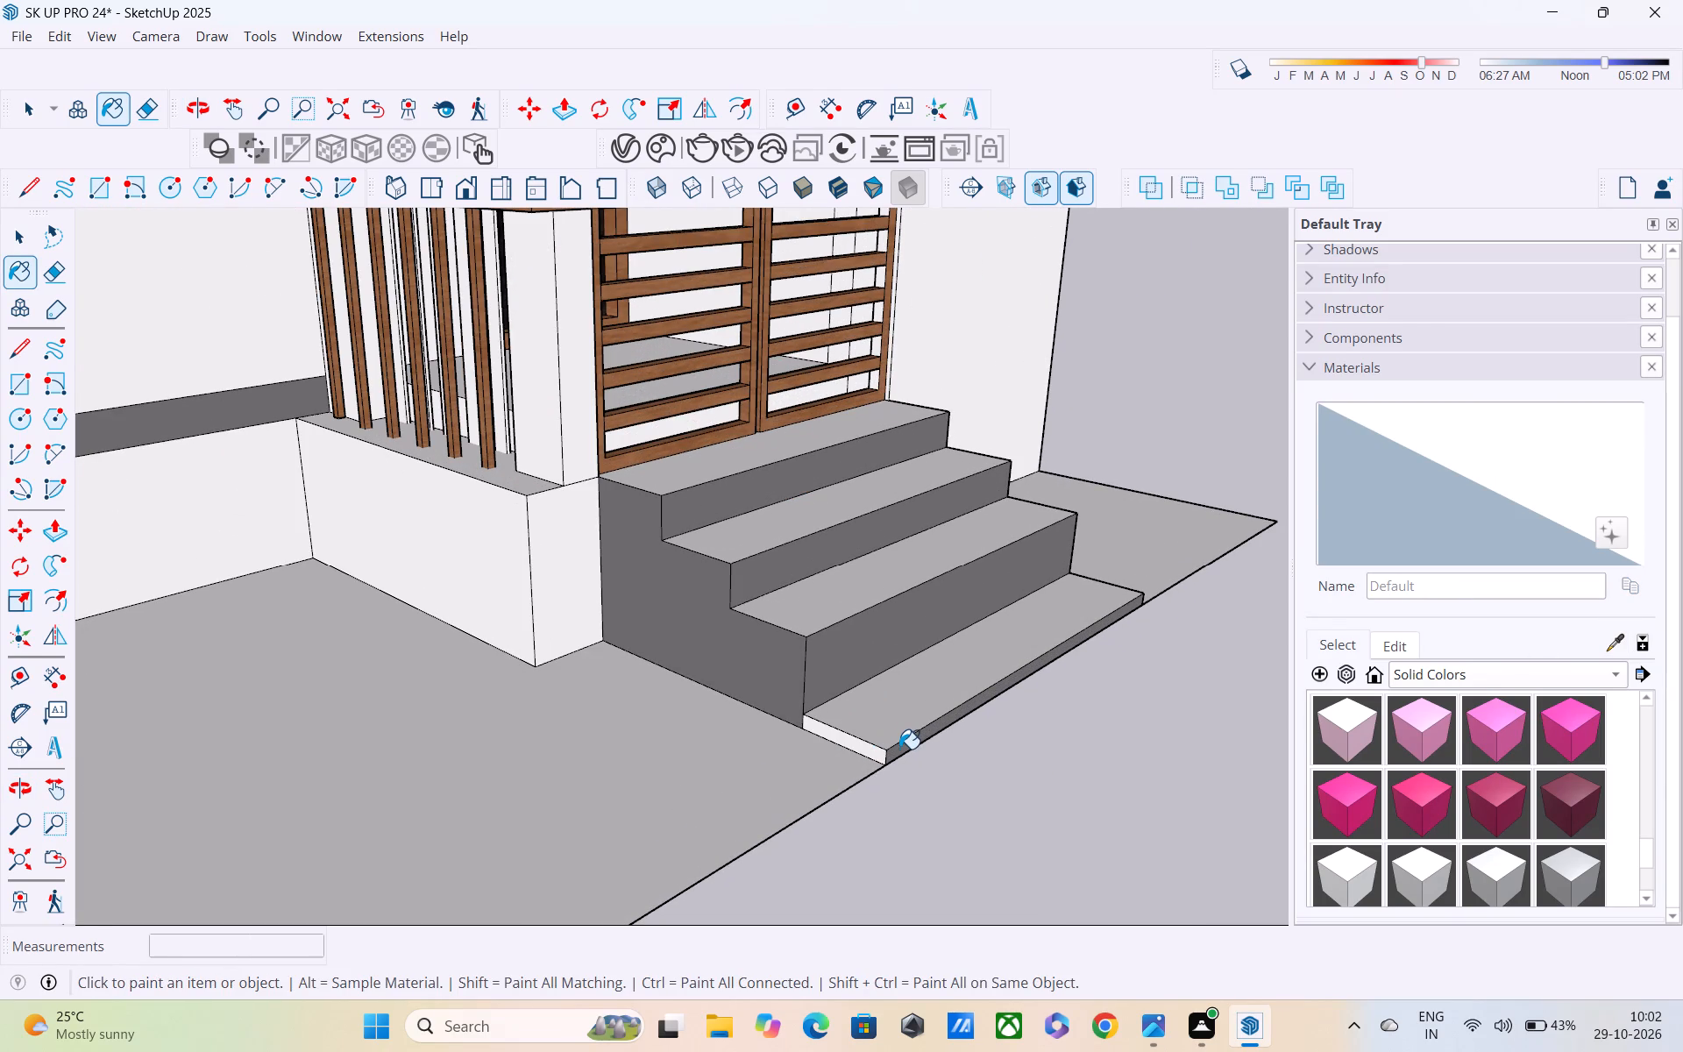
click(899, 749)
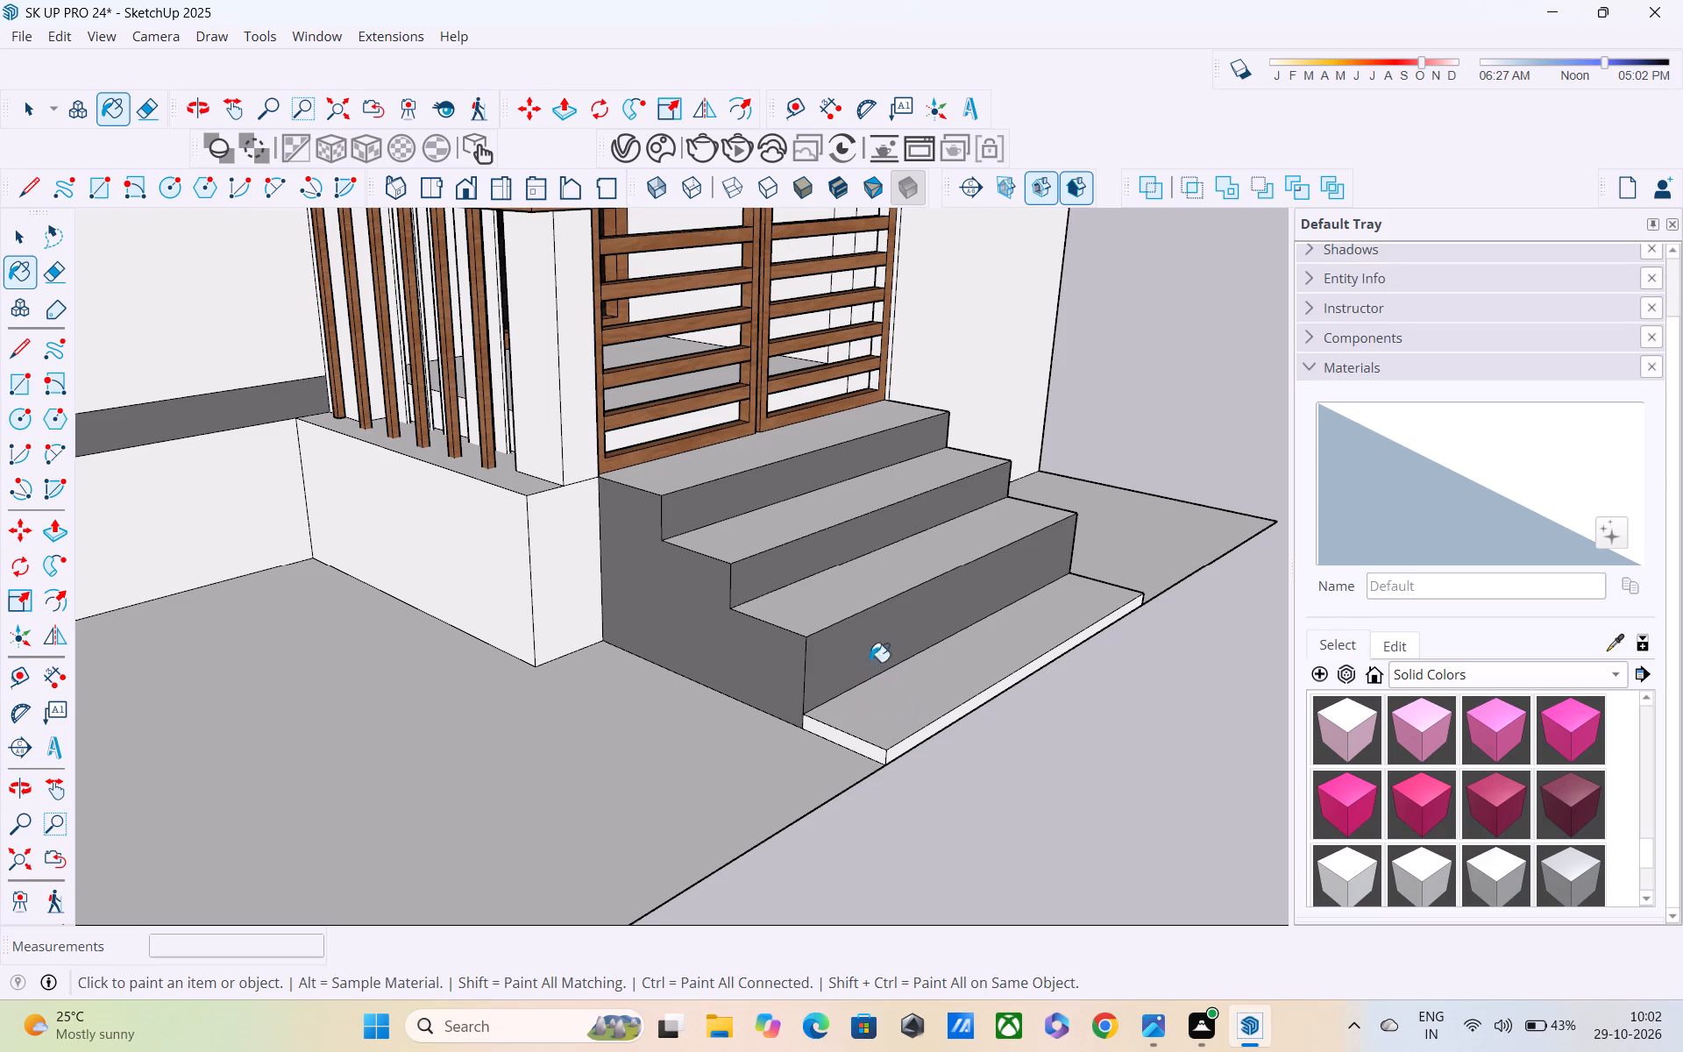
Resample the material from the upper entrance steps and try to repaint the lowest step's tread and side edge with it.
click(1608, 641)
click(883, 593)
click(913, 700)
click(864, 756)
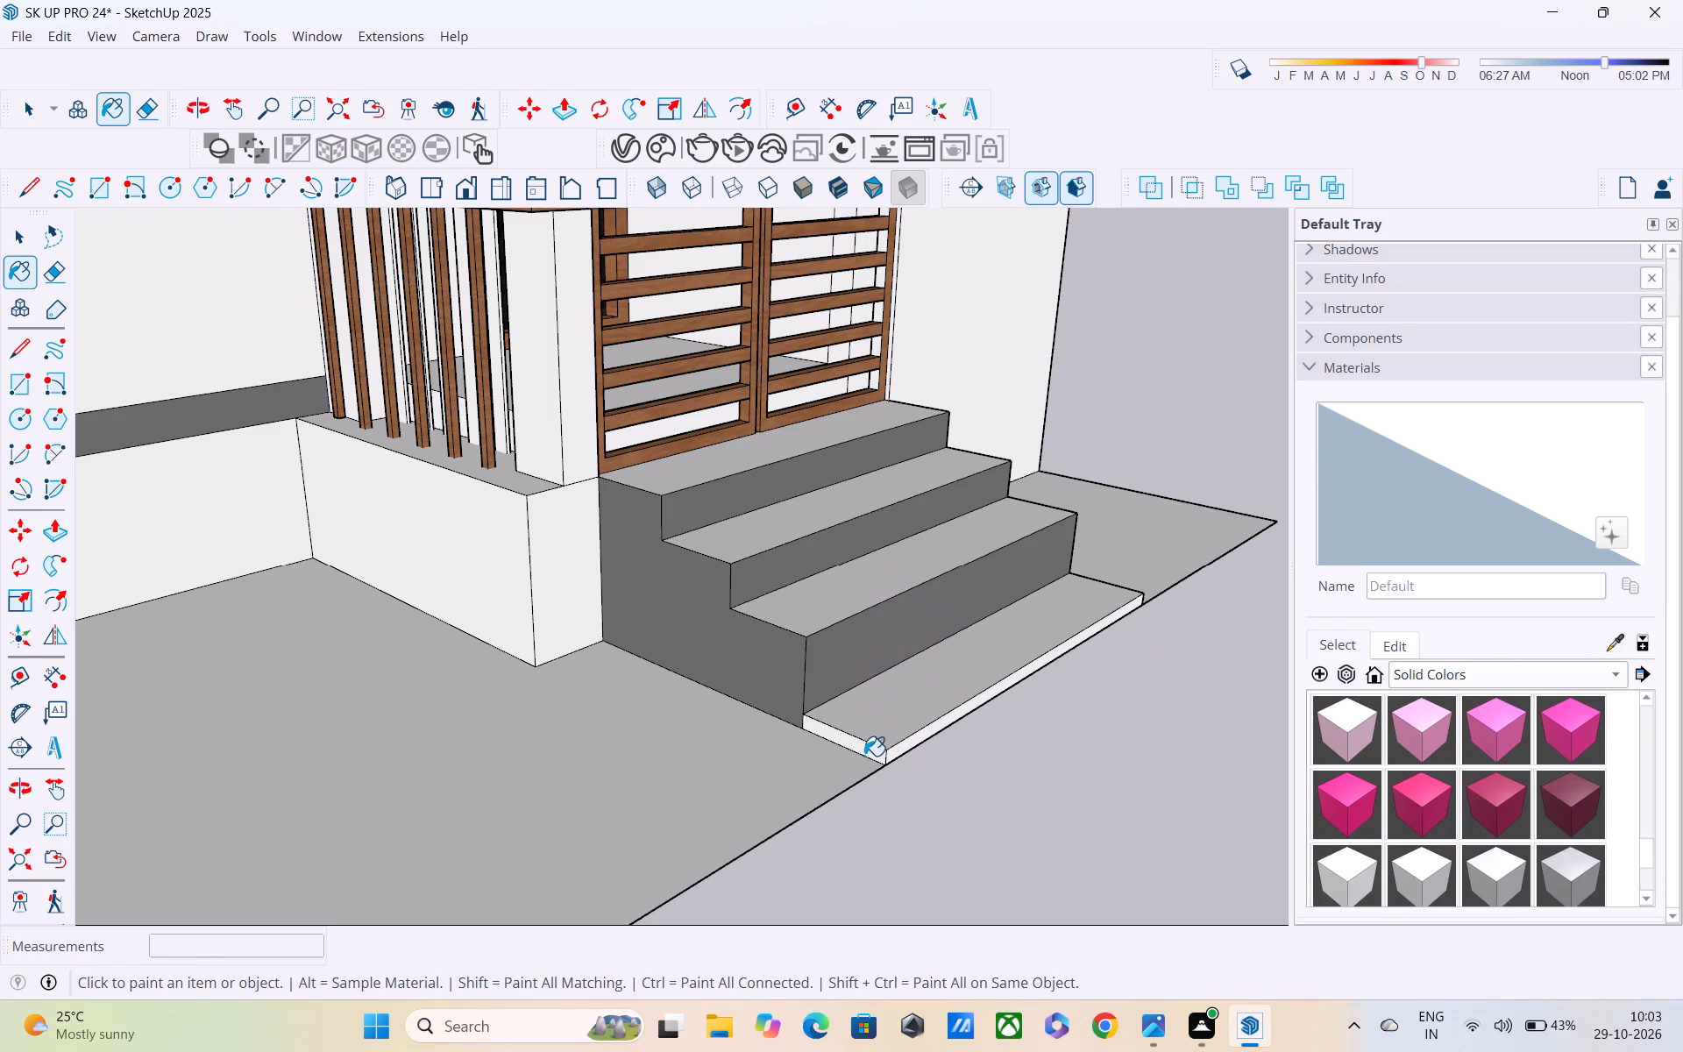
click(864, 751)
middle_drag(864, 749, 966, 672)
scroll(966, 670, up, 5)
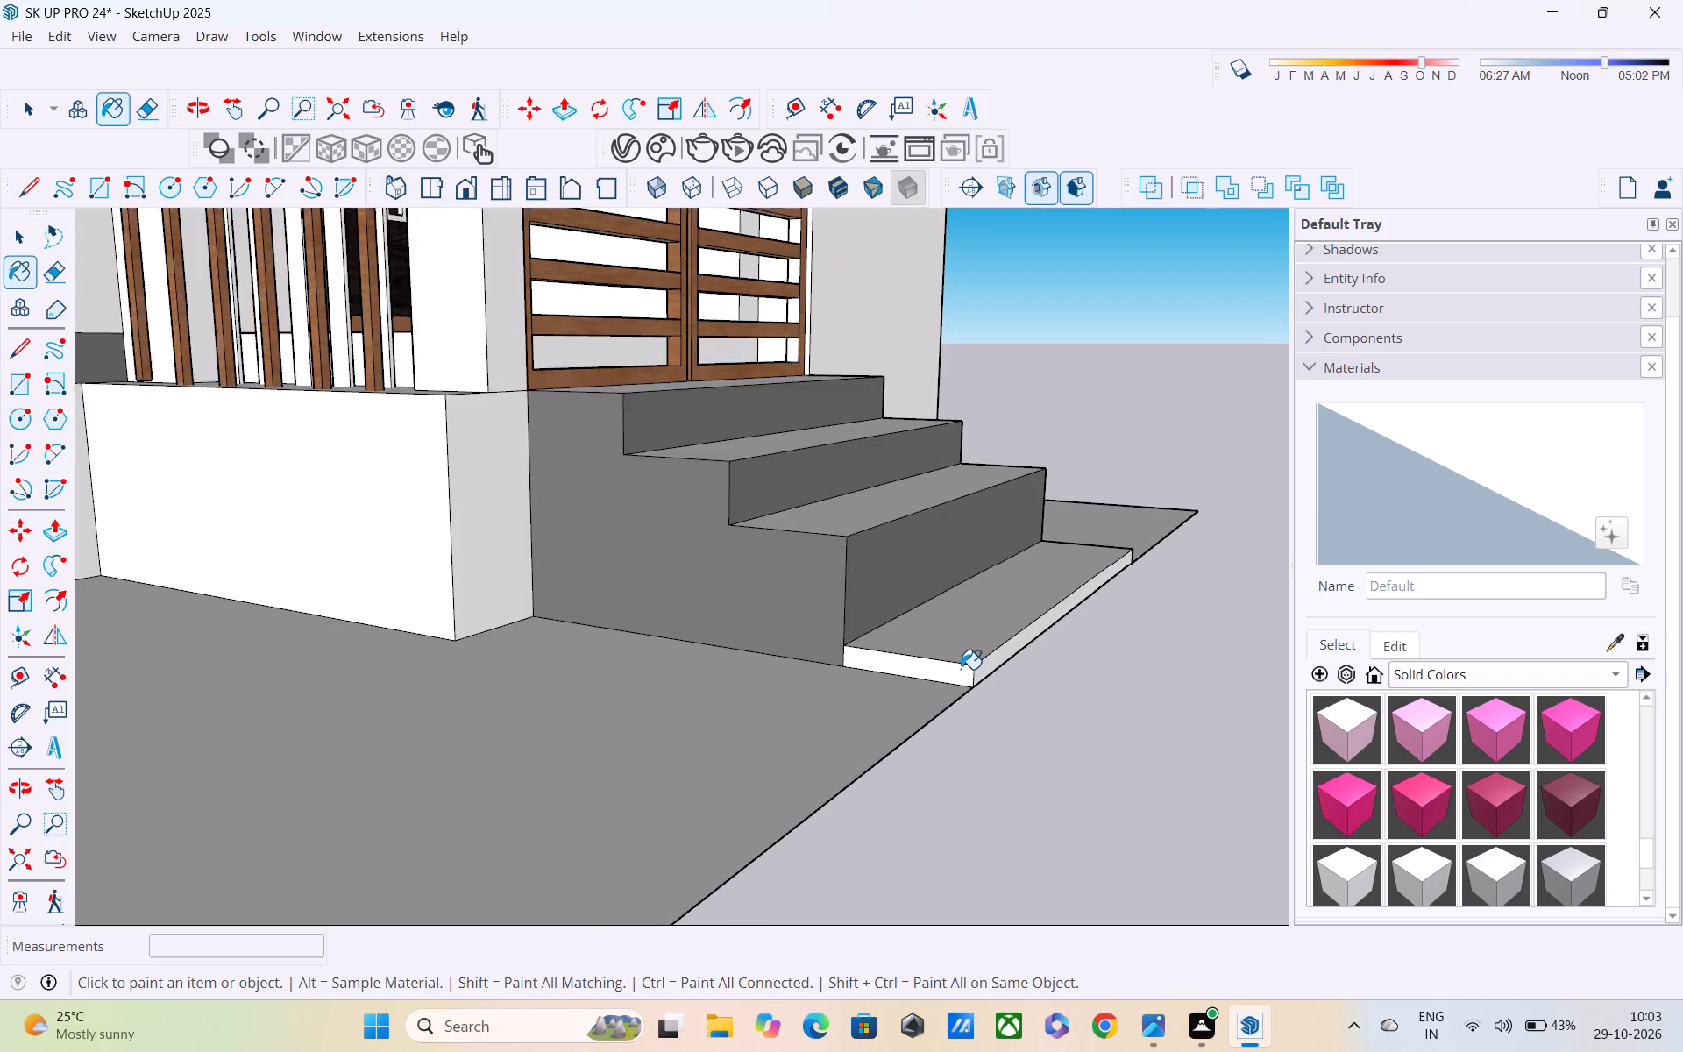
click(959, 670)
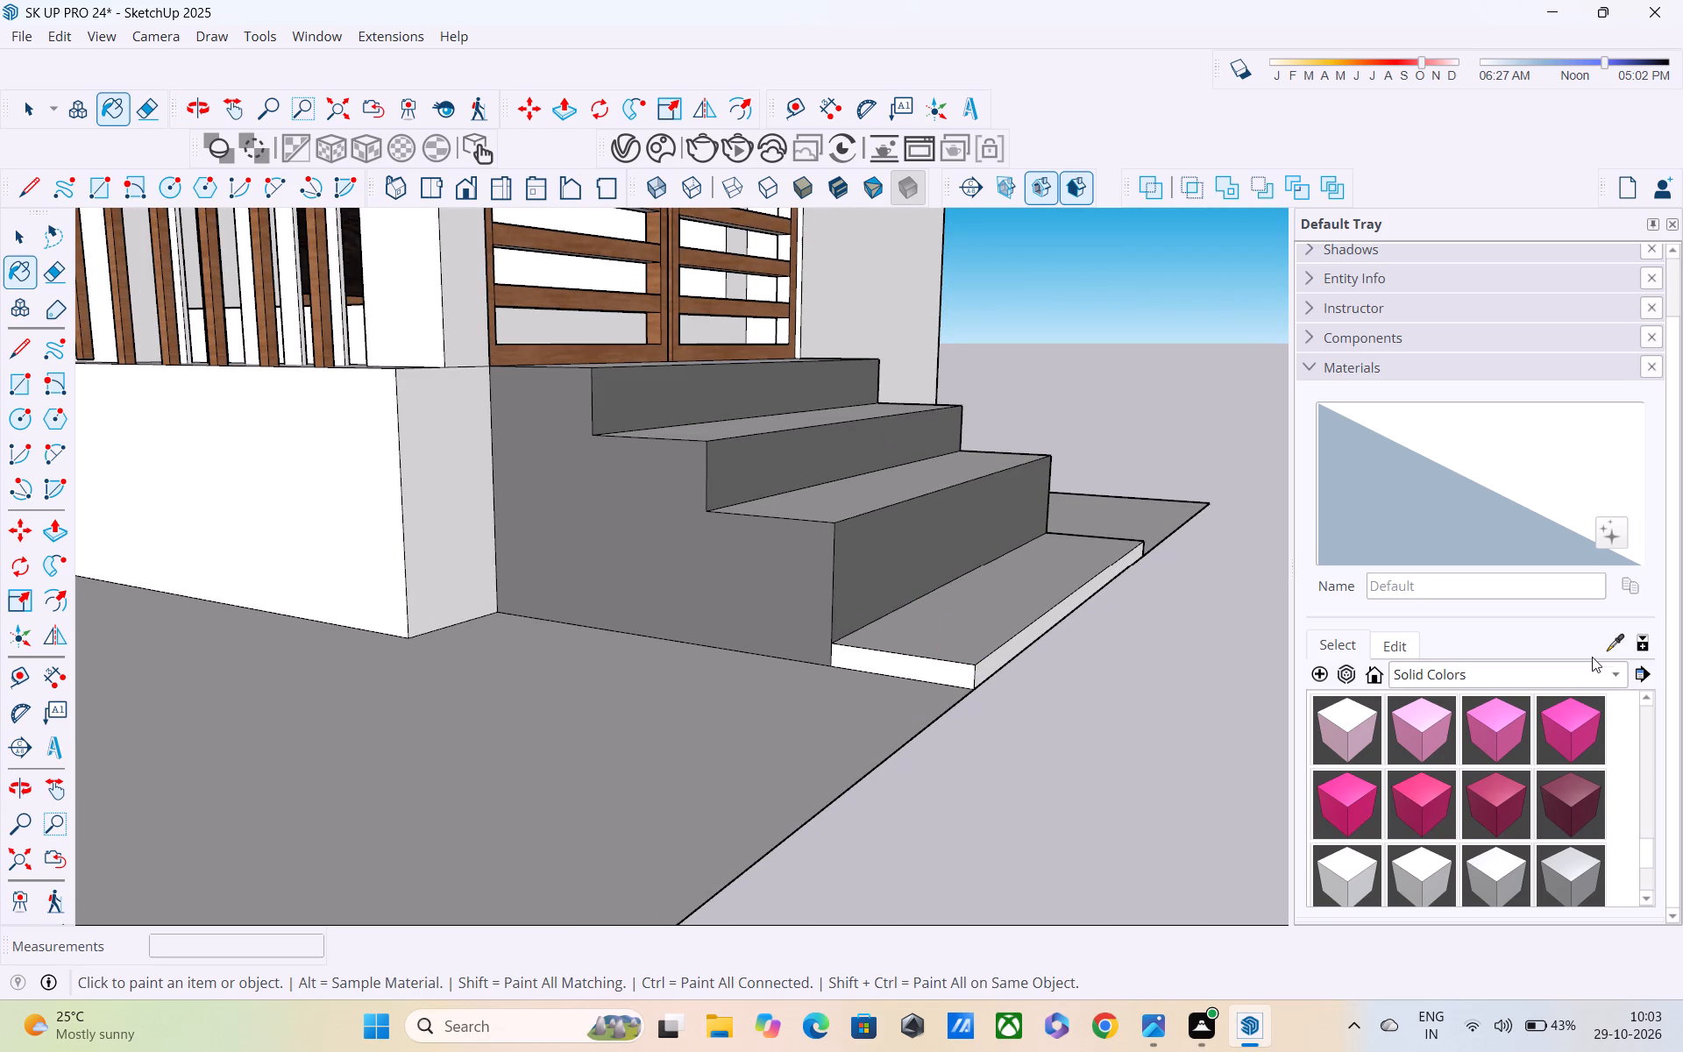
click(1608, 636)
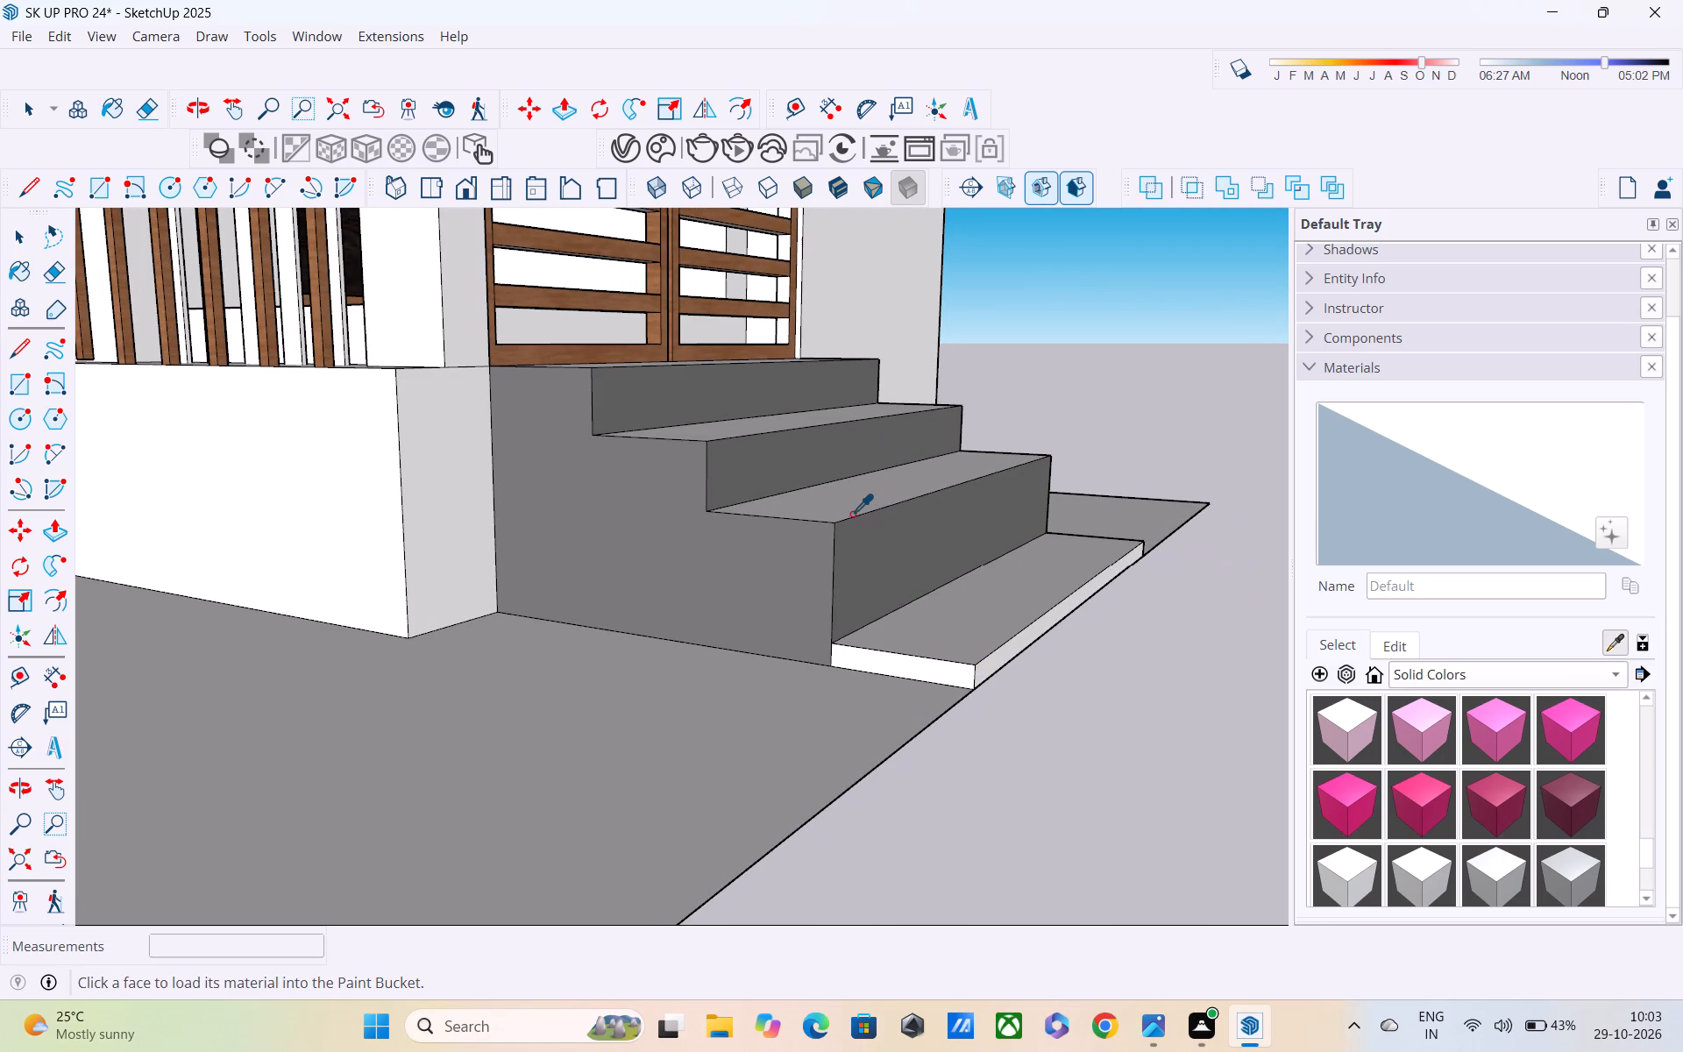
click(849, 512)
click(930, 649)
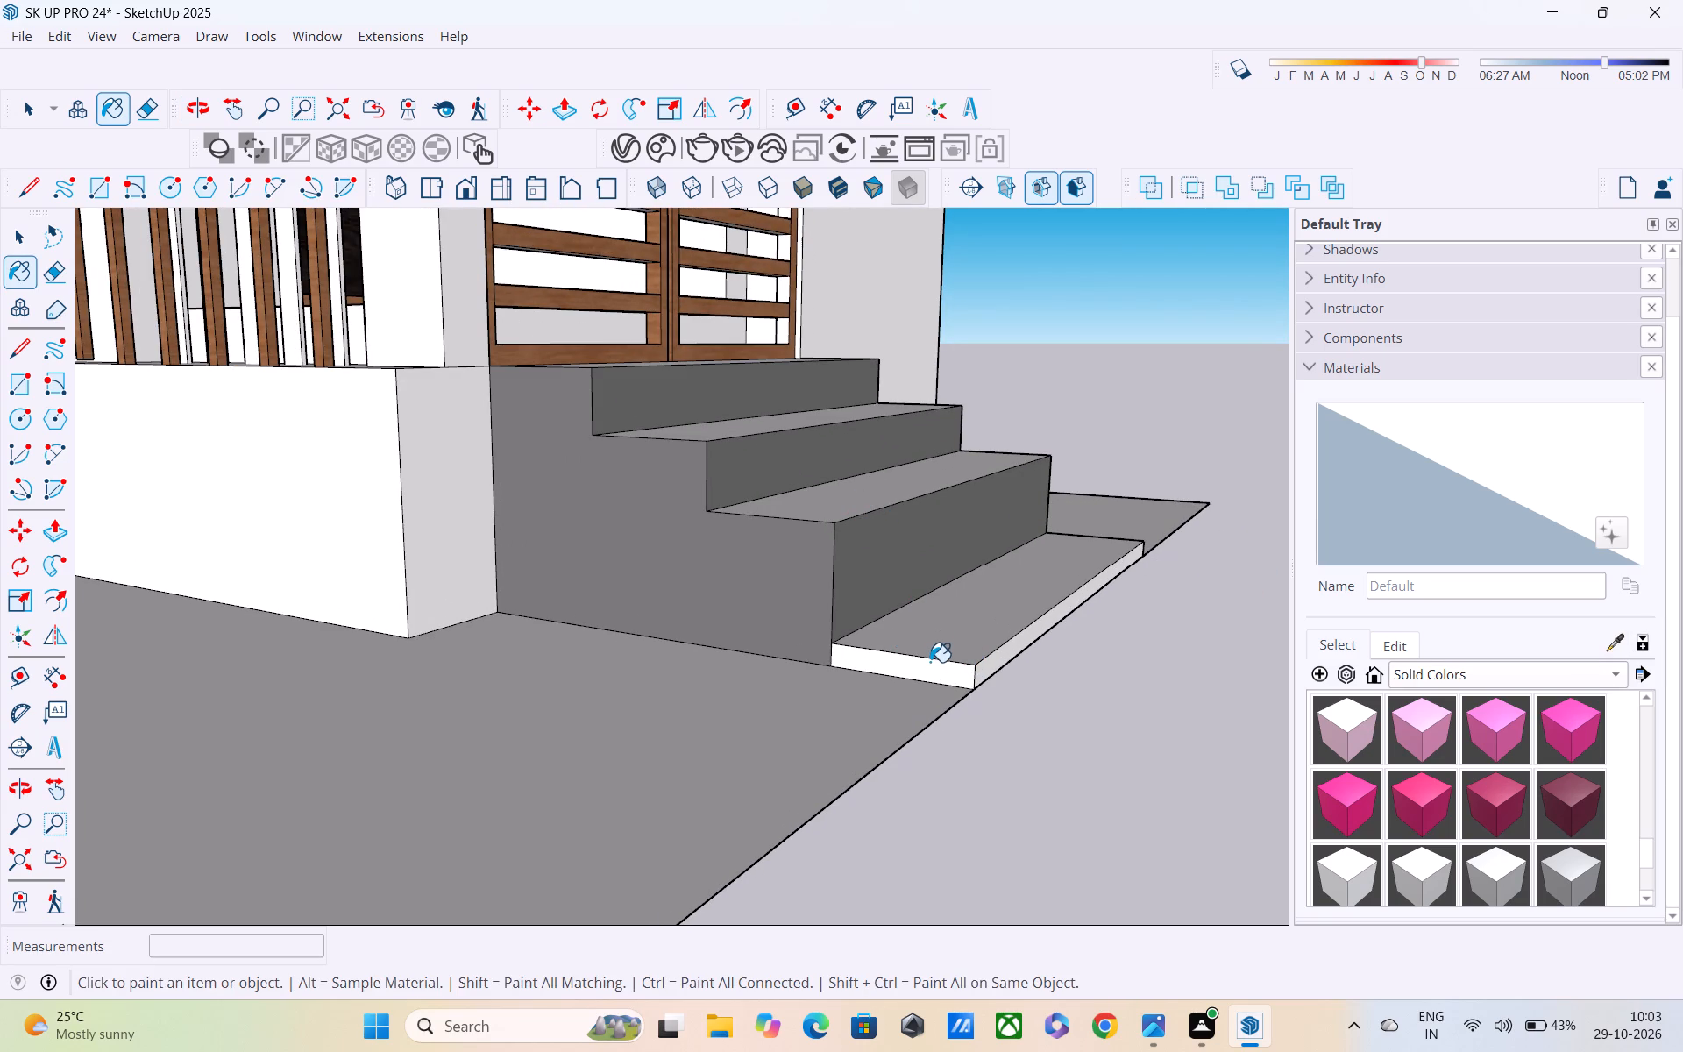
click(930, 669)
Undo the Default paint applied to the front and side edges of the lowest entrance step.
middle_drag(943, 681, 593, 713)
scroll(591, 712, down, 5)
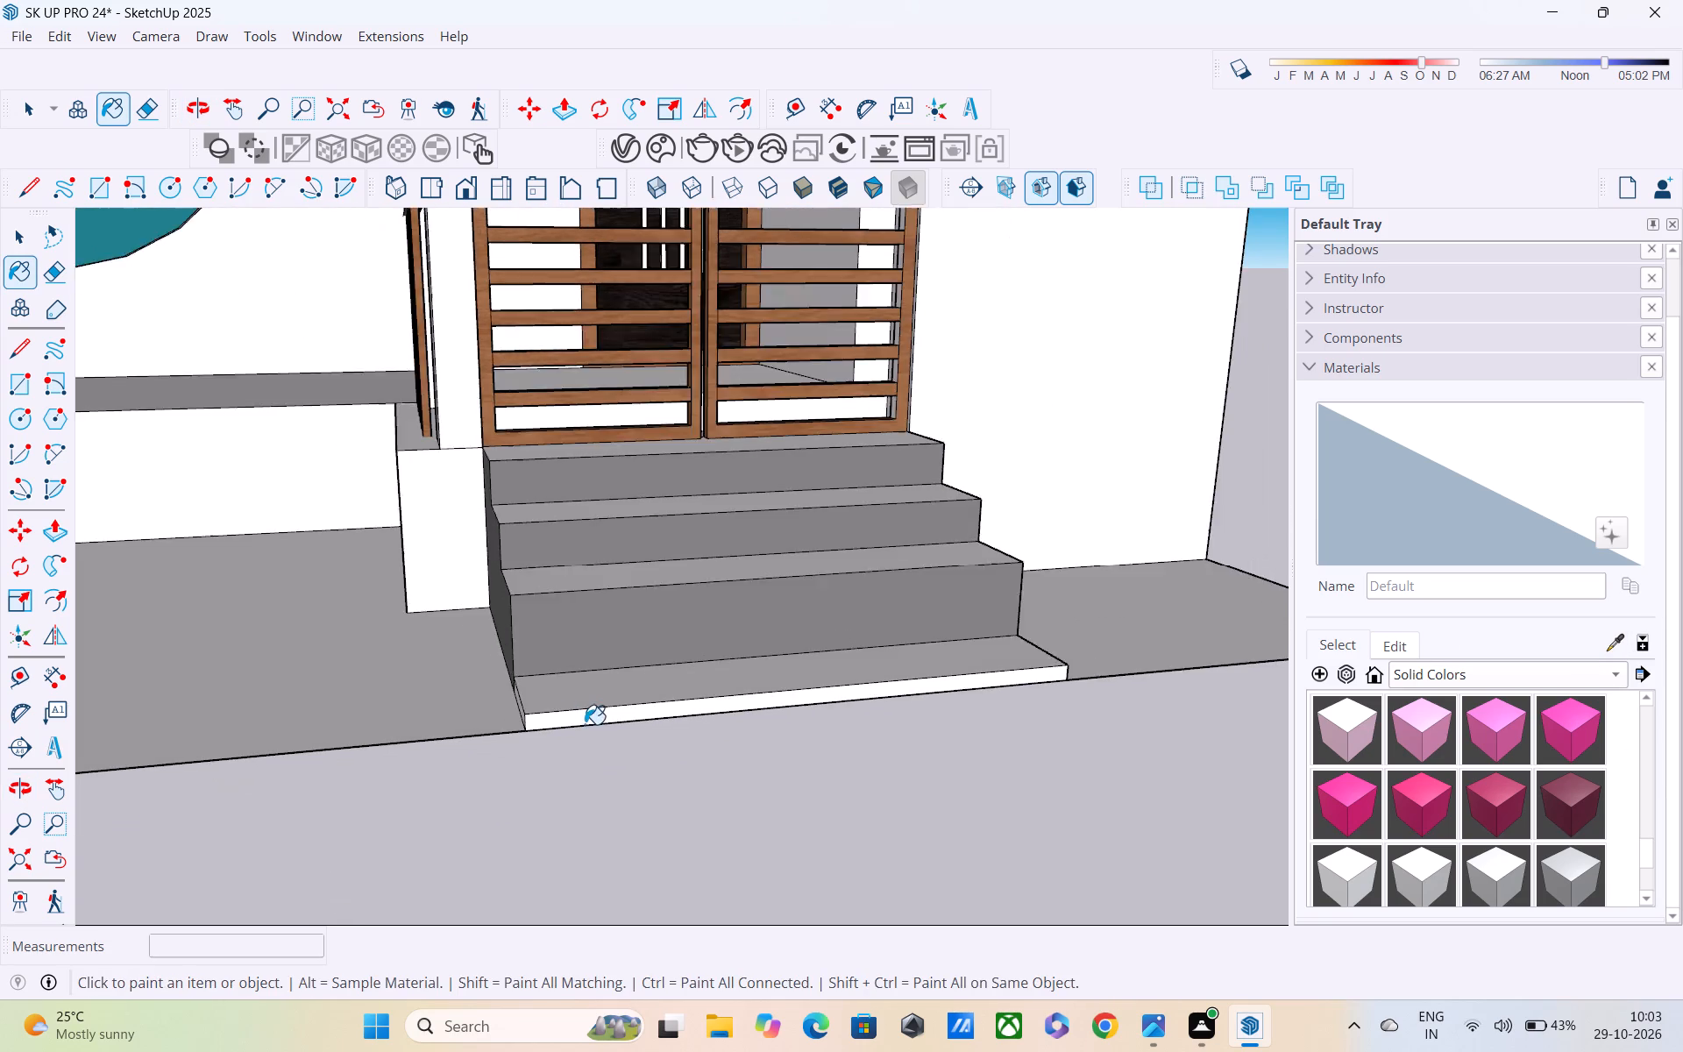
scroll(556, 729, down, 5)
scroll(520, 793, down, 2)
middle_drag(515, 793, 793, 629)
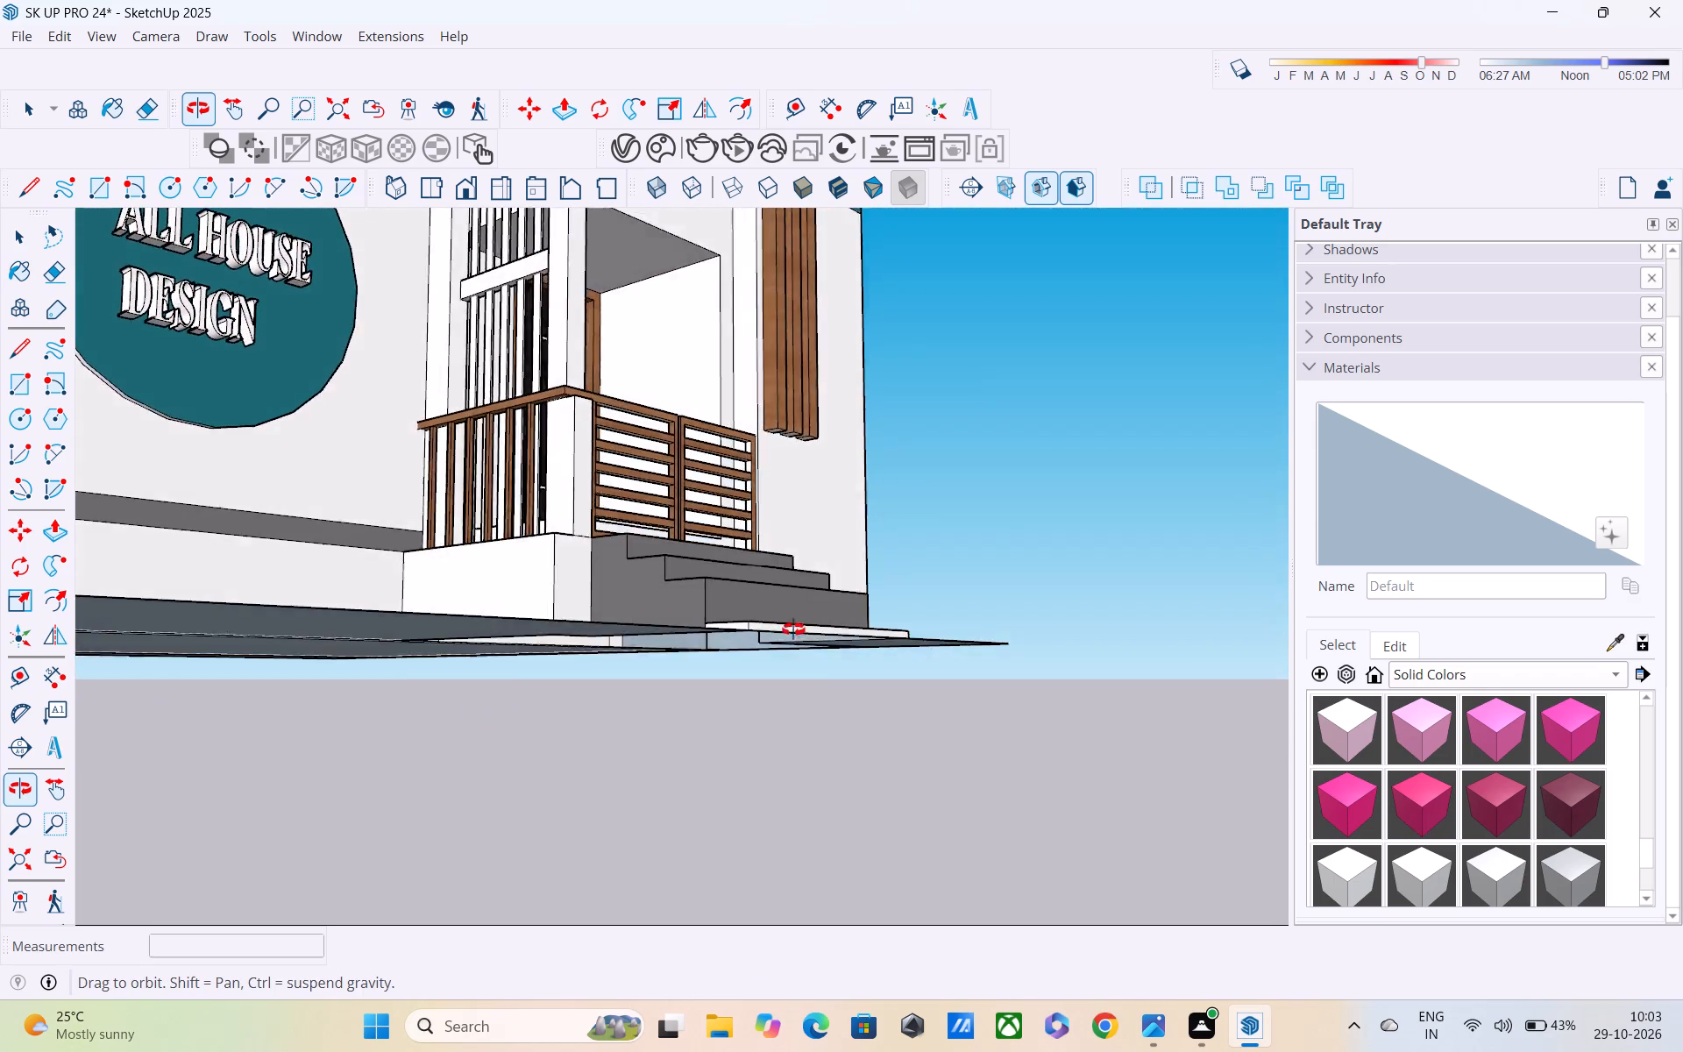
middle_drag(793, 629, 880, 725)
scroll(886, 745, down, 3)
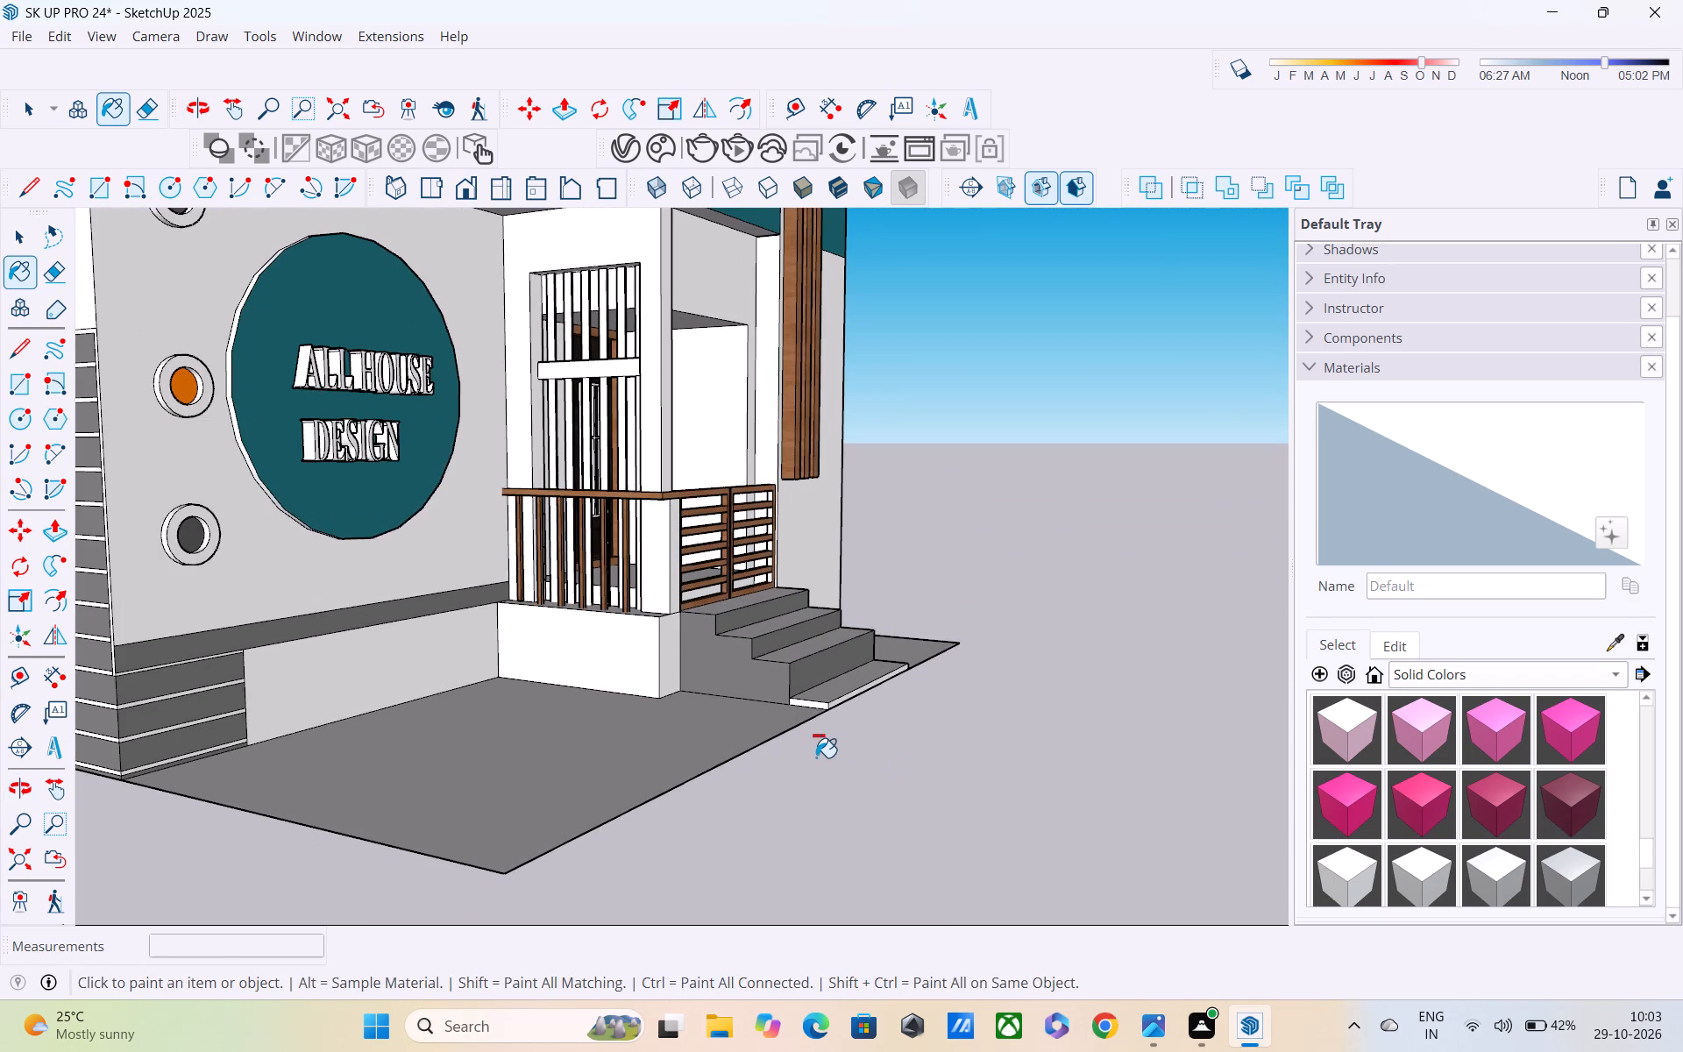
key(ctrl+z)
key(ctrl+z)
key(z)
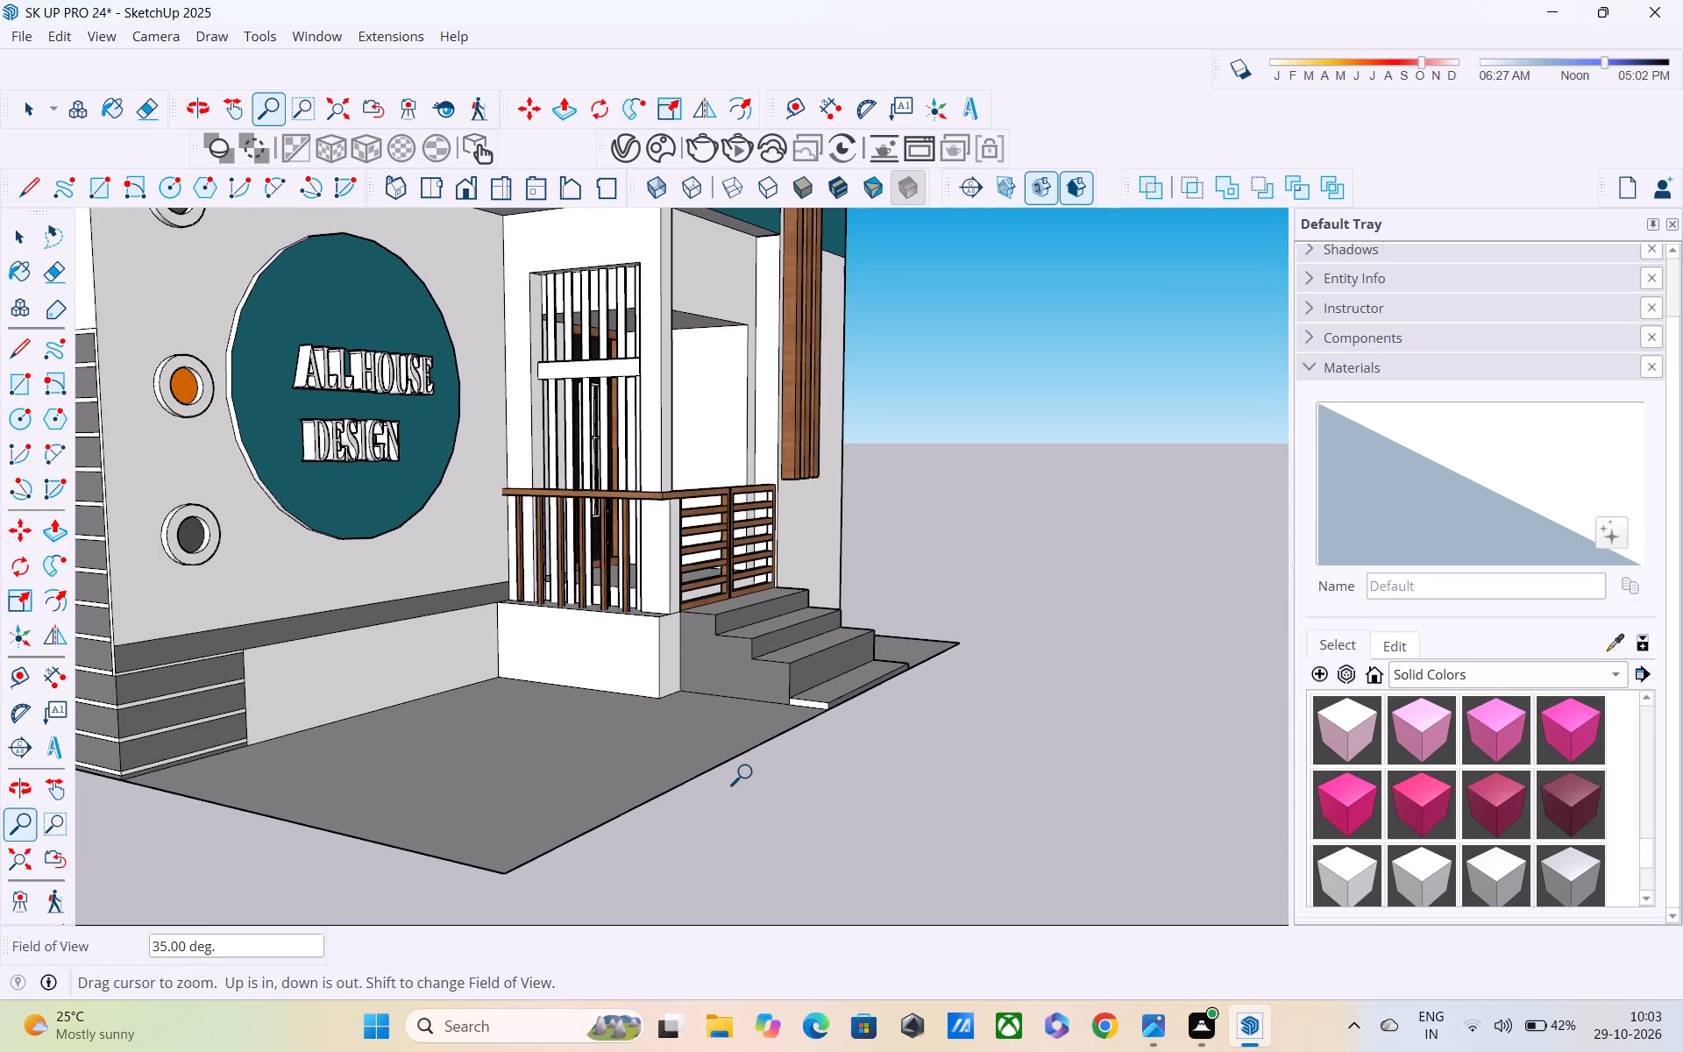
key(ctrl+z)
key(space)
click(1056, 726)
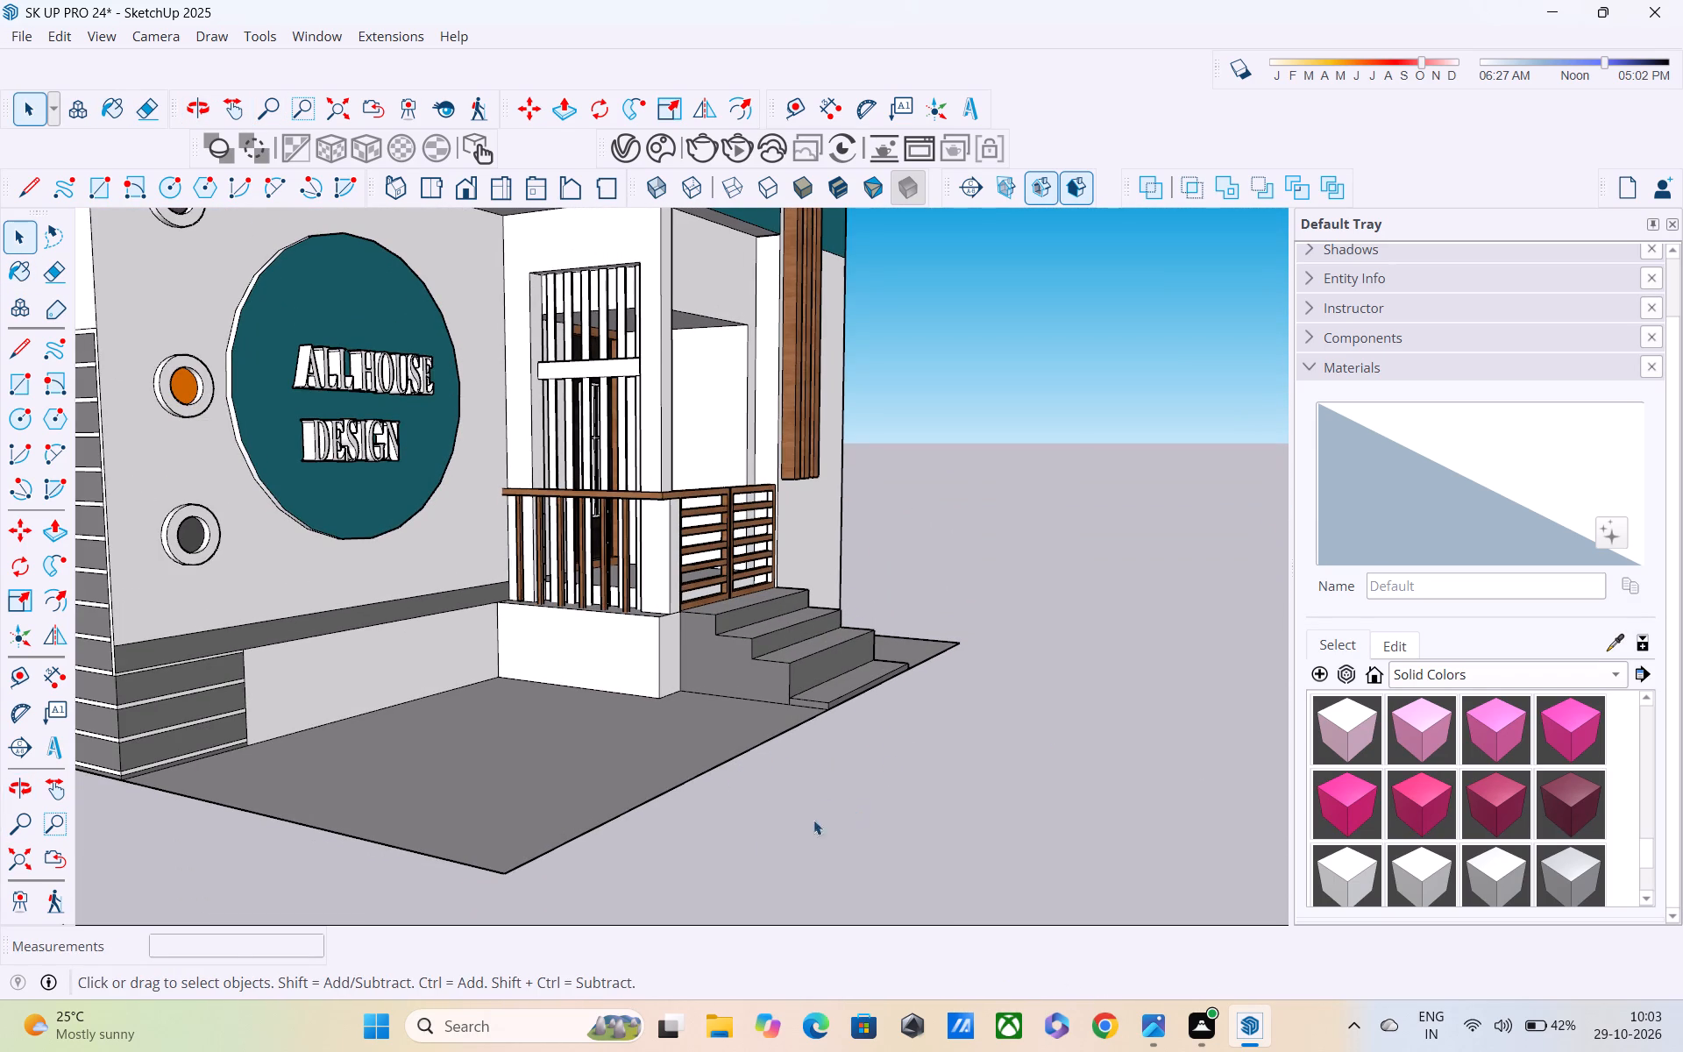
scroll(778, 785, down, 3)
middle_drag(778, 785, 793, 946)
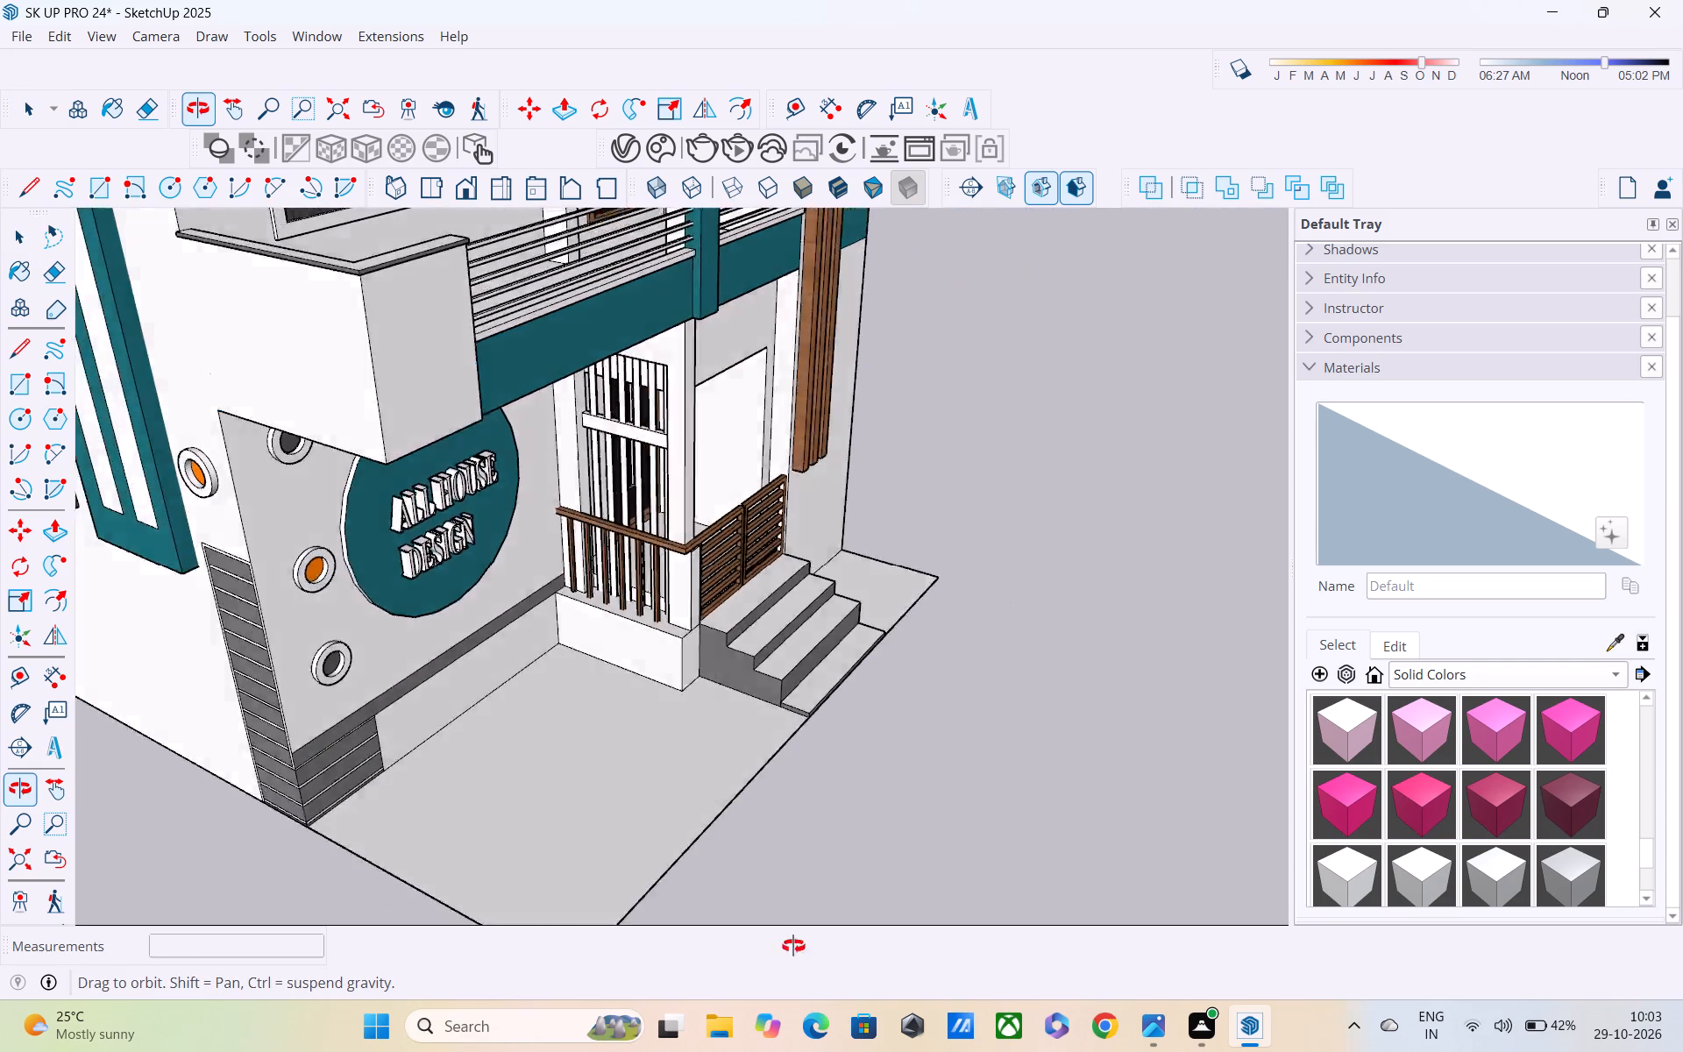
Examine the entrance steps, ground slab and the whole house elevation from several angles to check the applied materials.
middle_drag(793, 946, 0, 976)
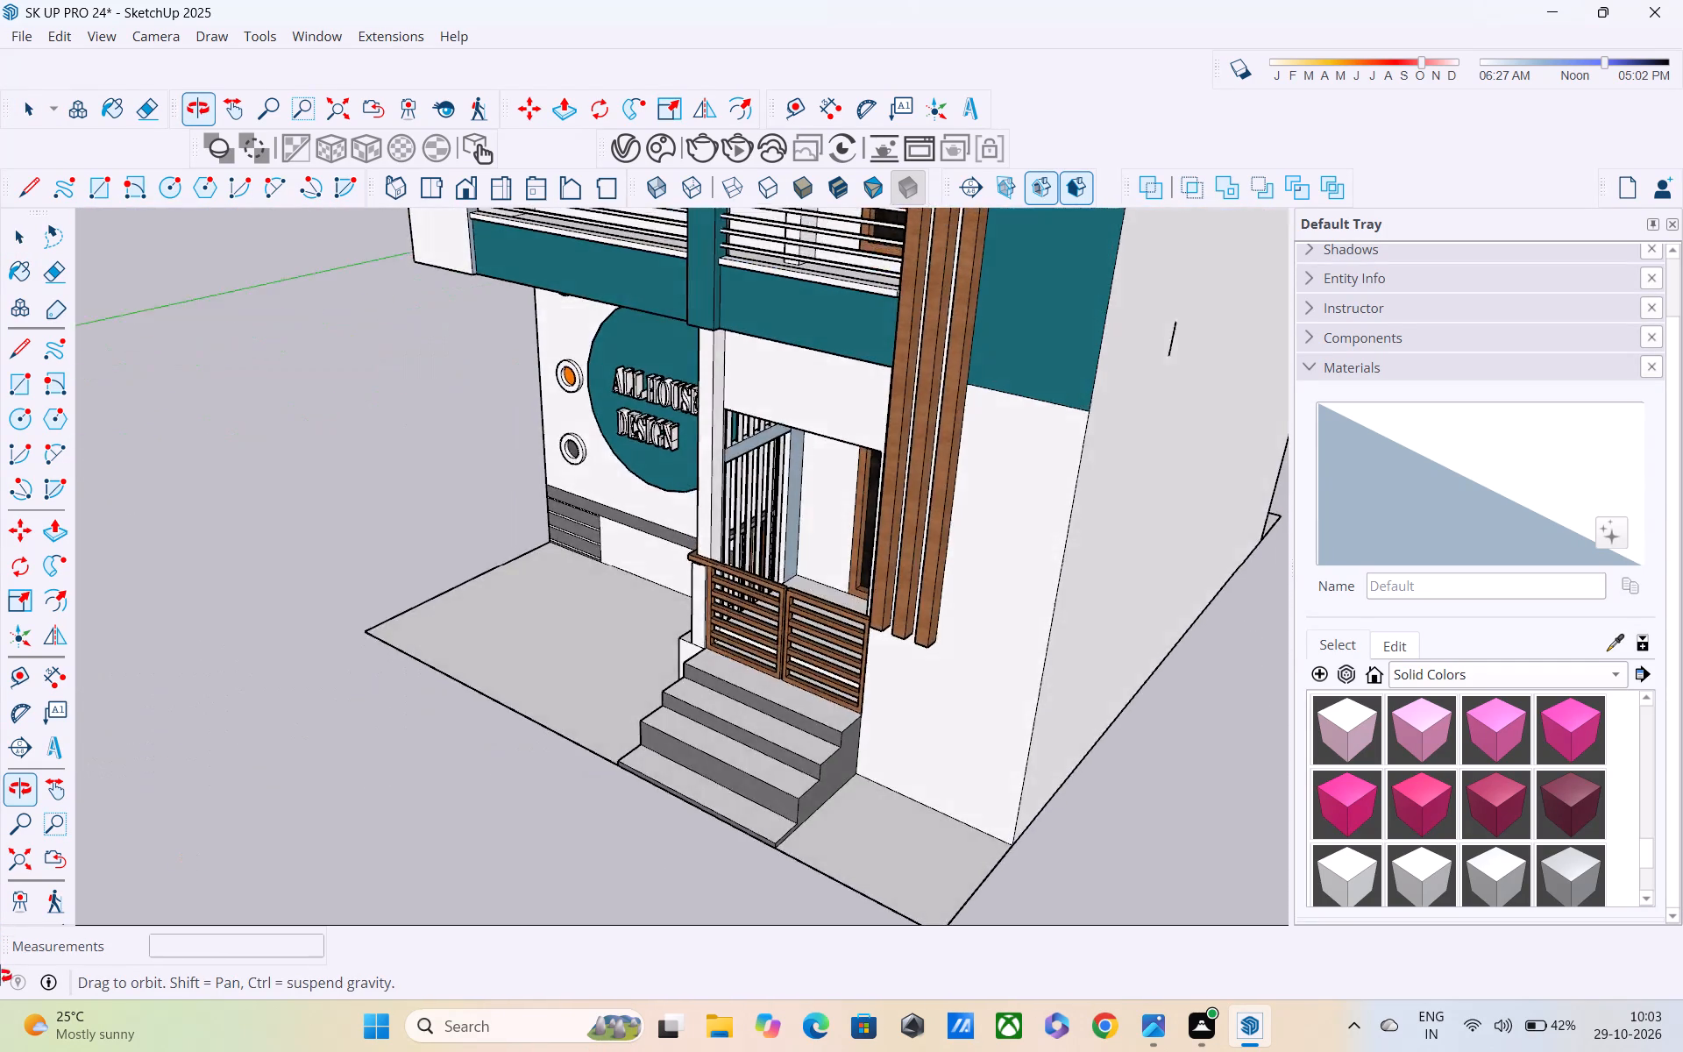
middle_drag(0, 976, 509, 816)
scroll(534, 824, down, 4)
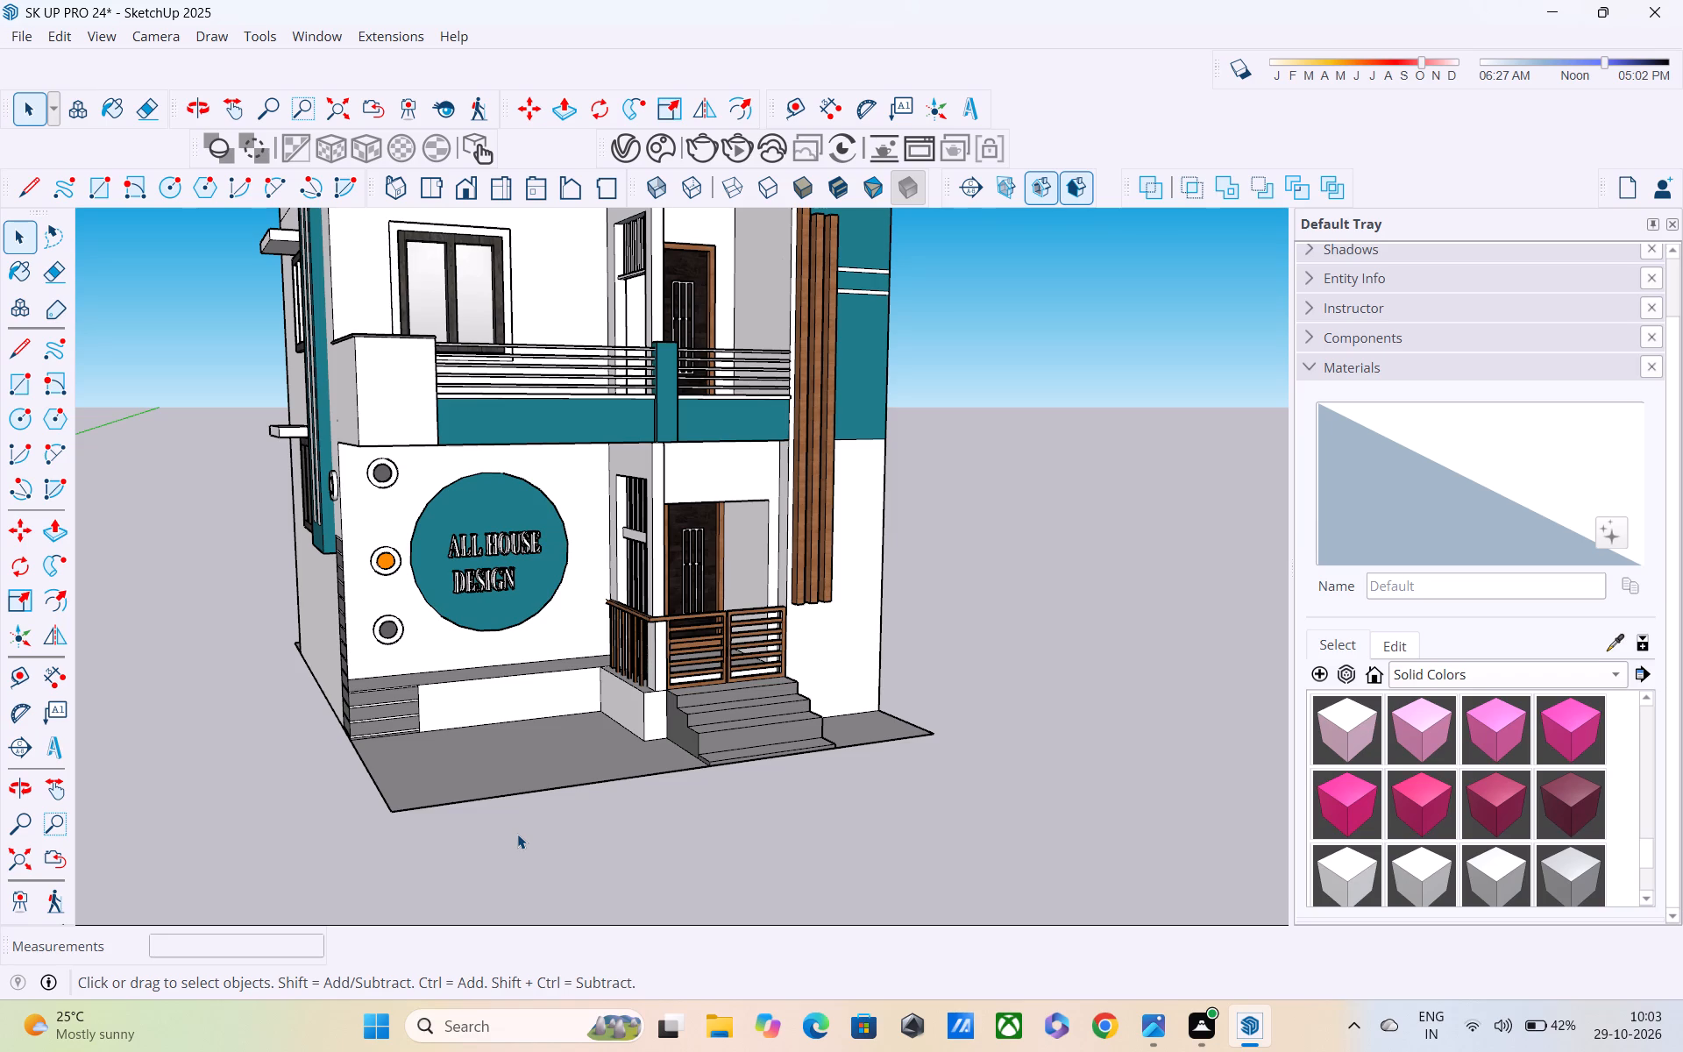
scroll(593, 686, down, 4)
scroll(633, 558, down, 1)
scroll(633, 558, up, 1)
scroll(633, 558, down, 2)
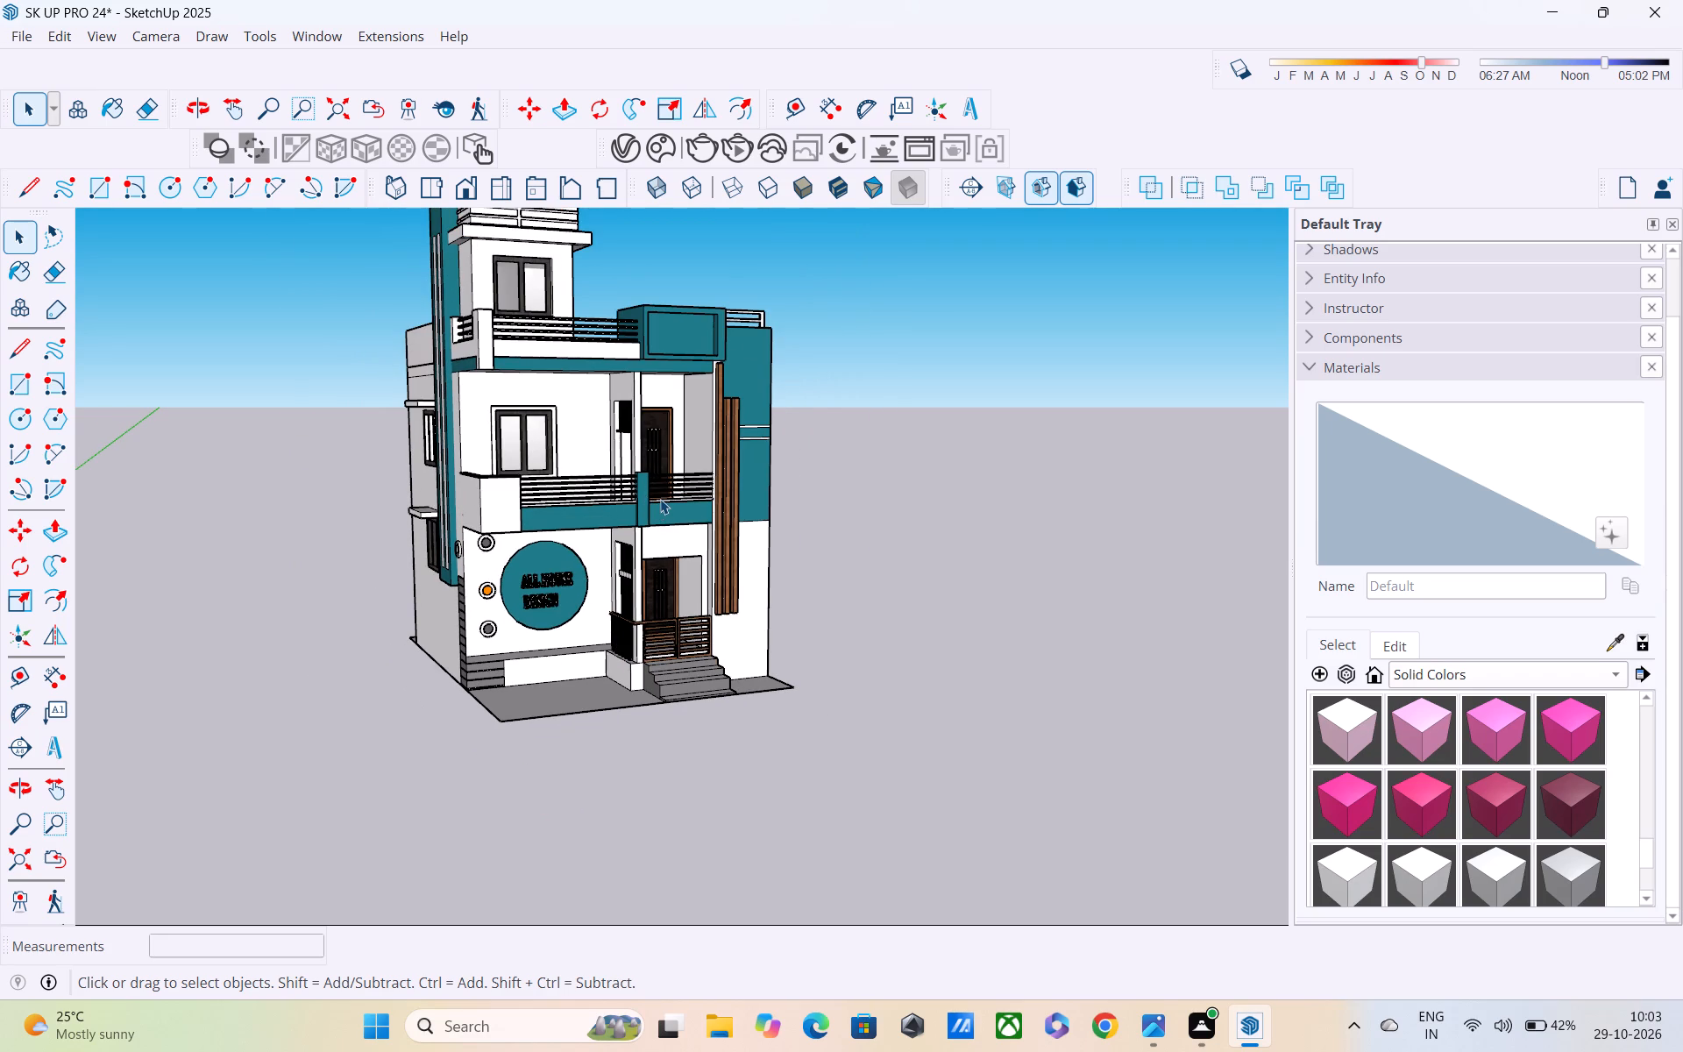
shift+middle_drag(660, 499, 718, 570)
middle_drag(698, 592, 792, 574)
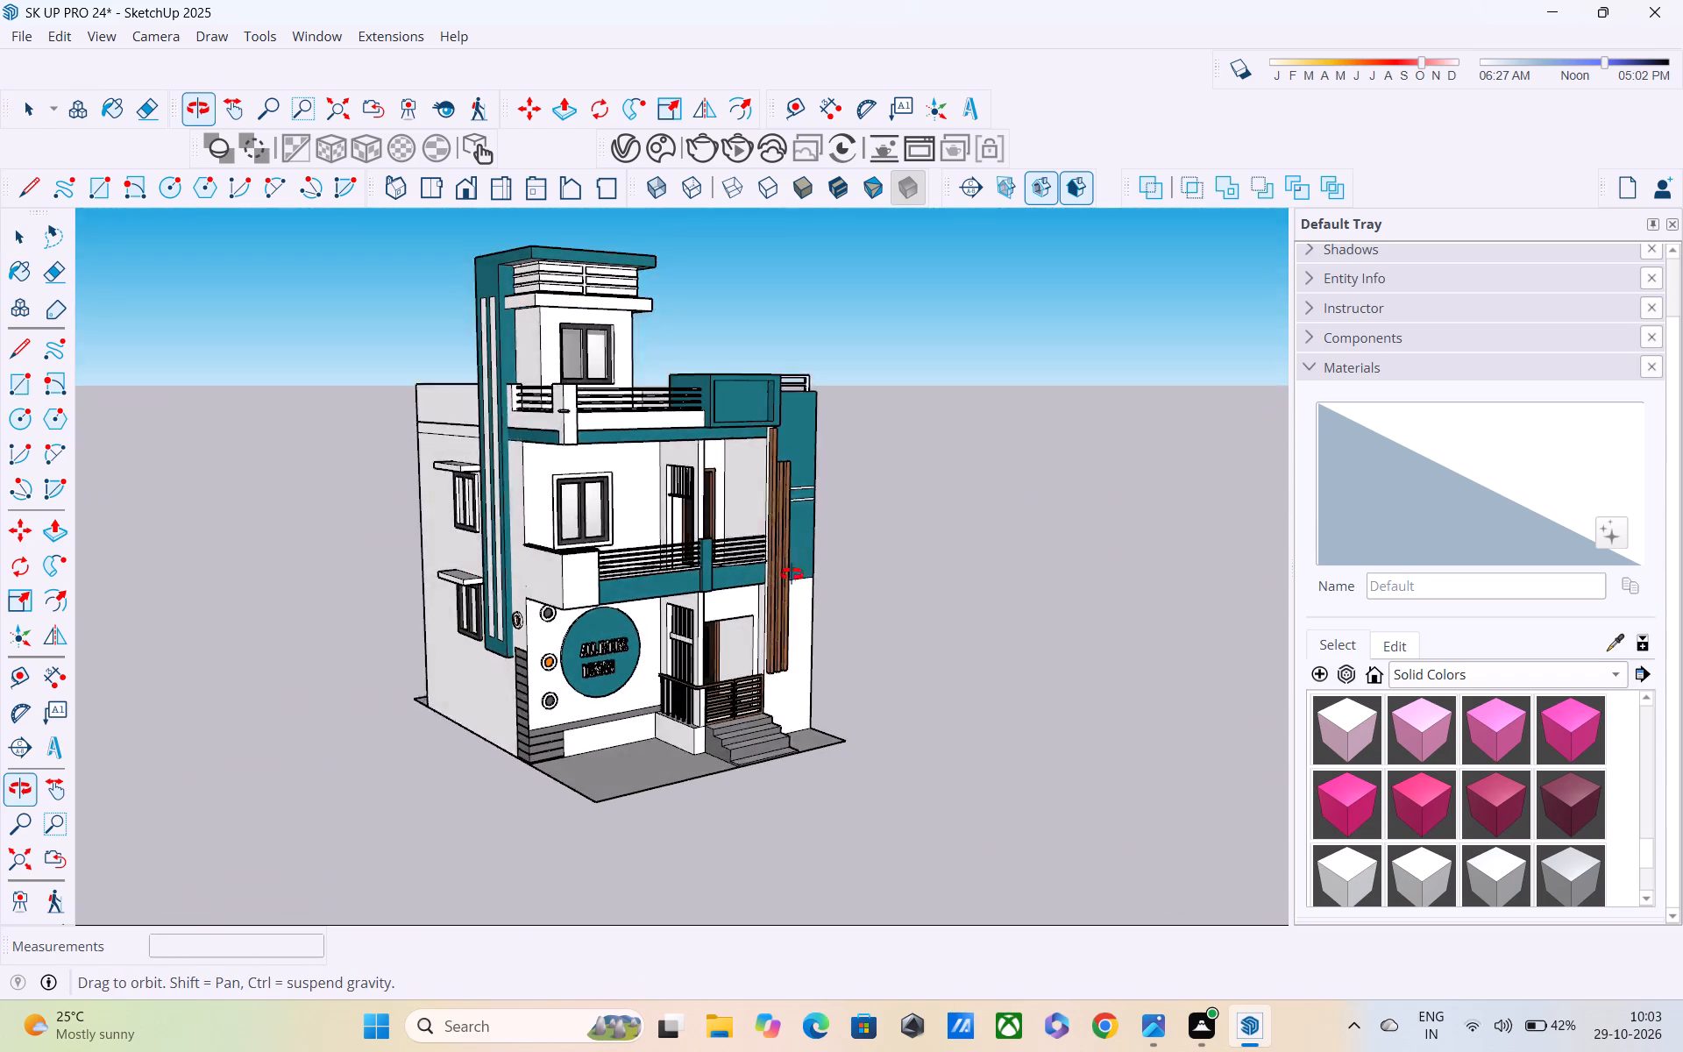
middle_drag(792, 574, 792, 534)
Undo the twelve most recent edits to the house model and redo one of them.
key(ctrl+z)
key(ctrl+z)
key(ctrl+z)
key(ctrl+z)
key(ctrl+z)
key(ctrl+z)
key(ctrl+z)
key(ctrl+z)
key(ctrl+z)
key(ctrl+z)
key(ctrl+z)
key(ctrl+z)
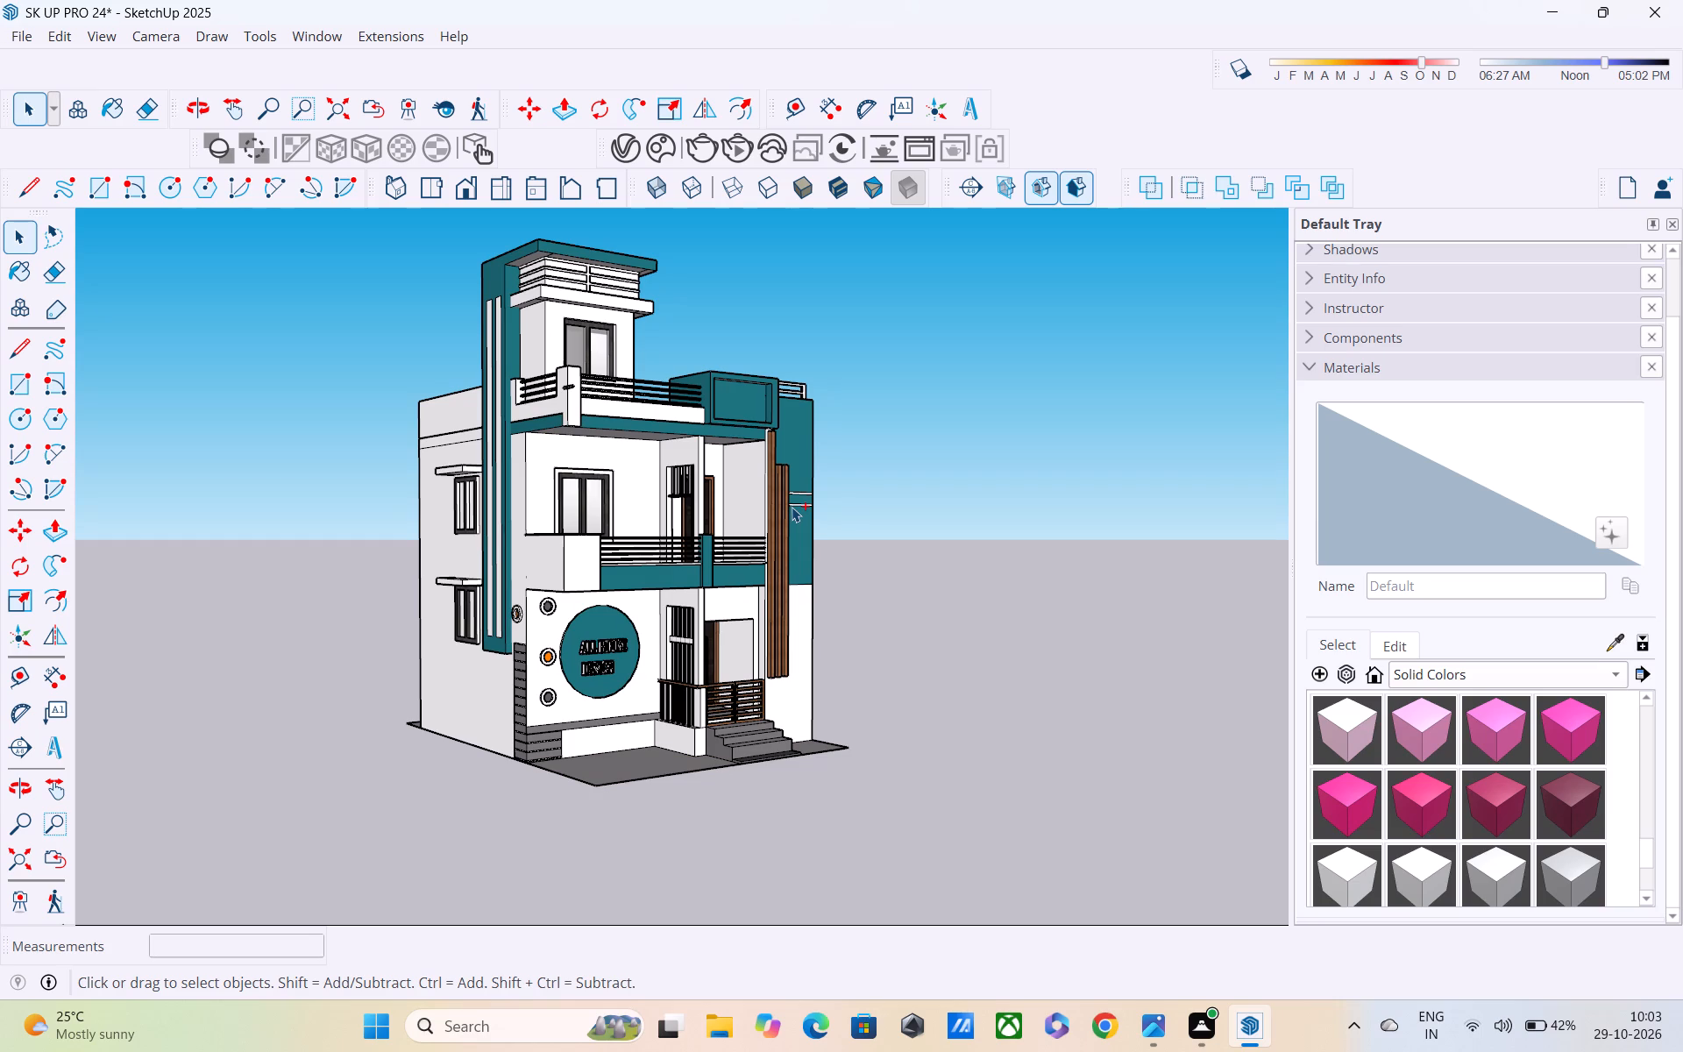
key(ctrl+y)
Save the house model under its existing file name.
key(ctrl+s)
key(ctrl+s)
key(ctrl+s)
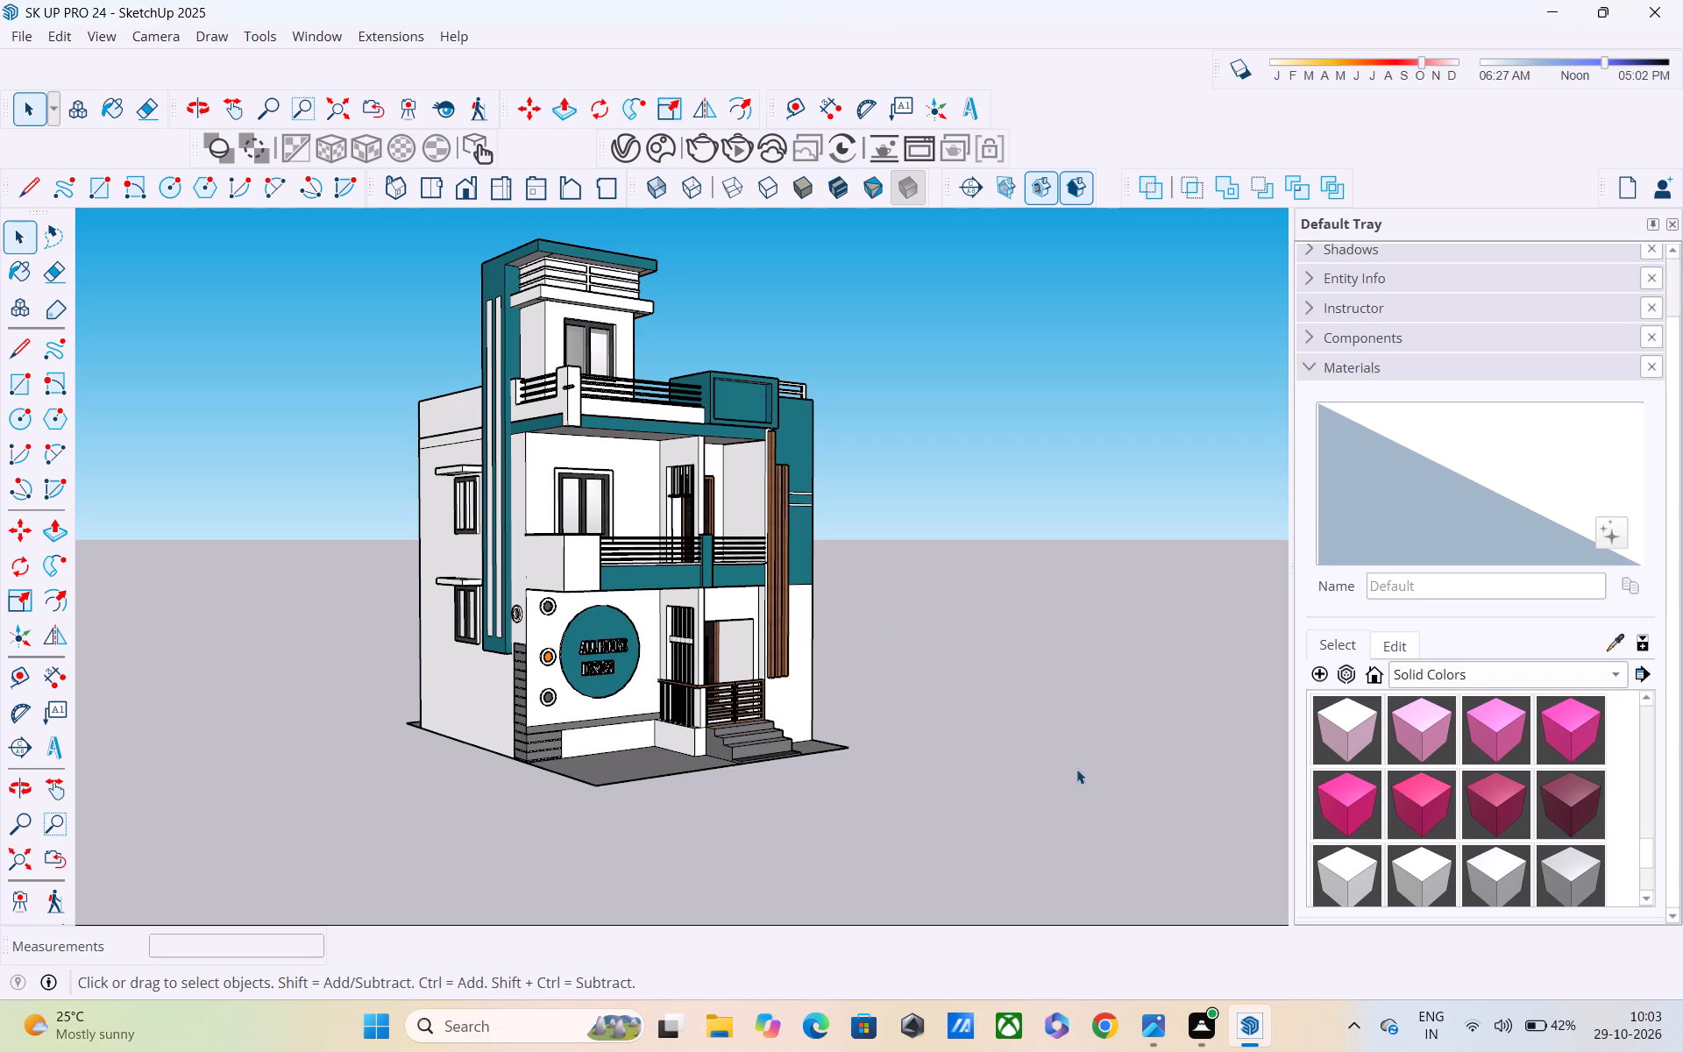
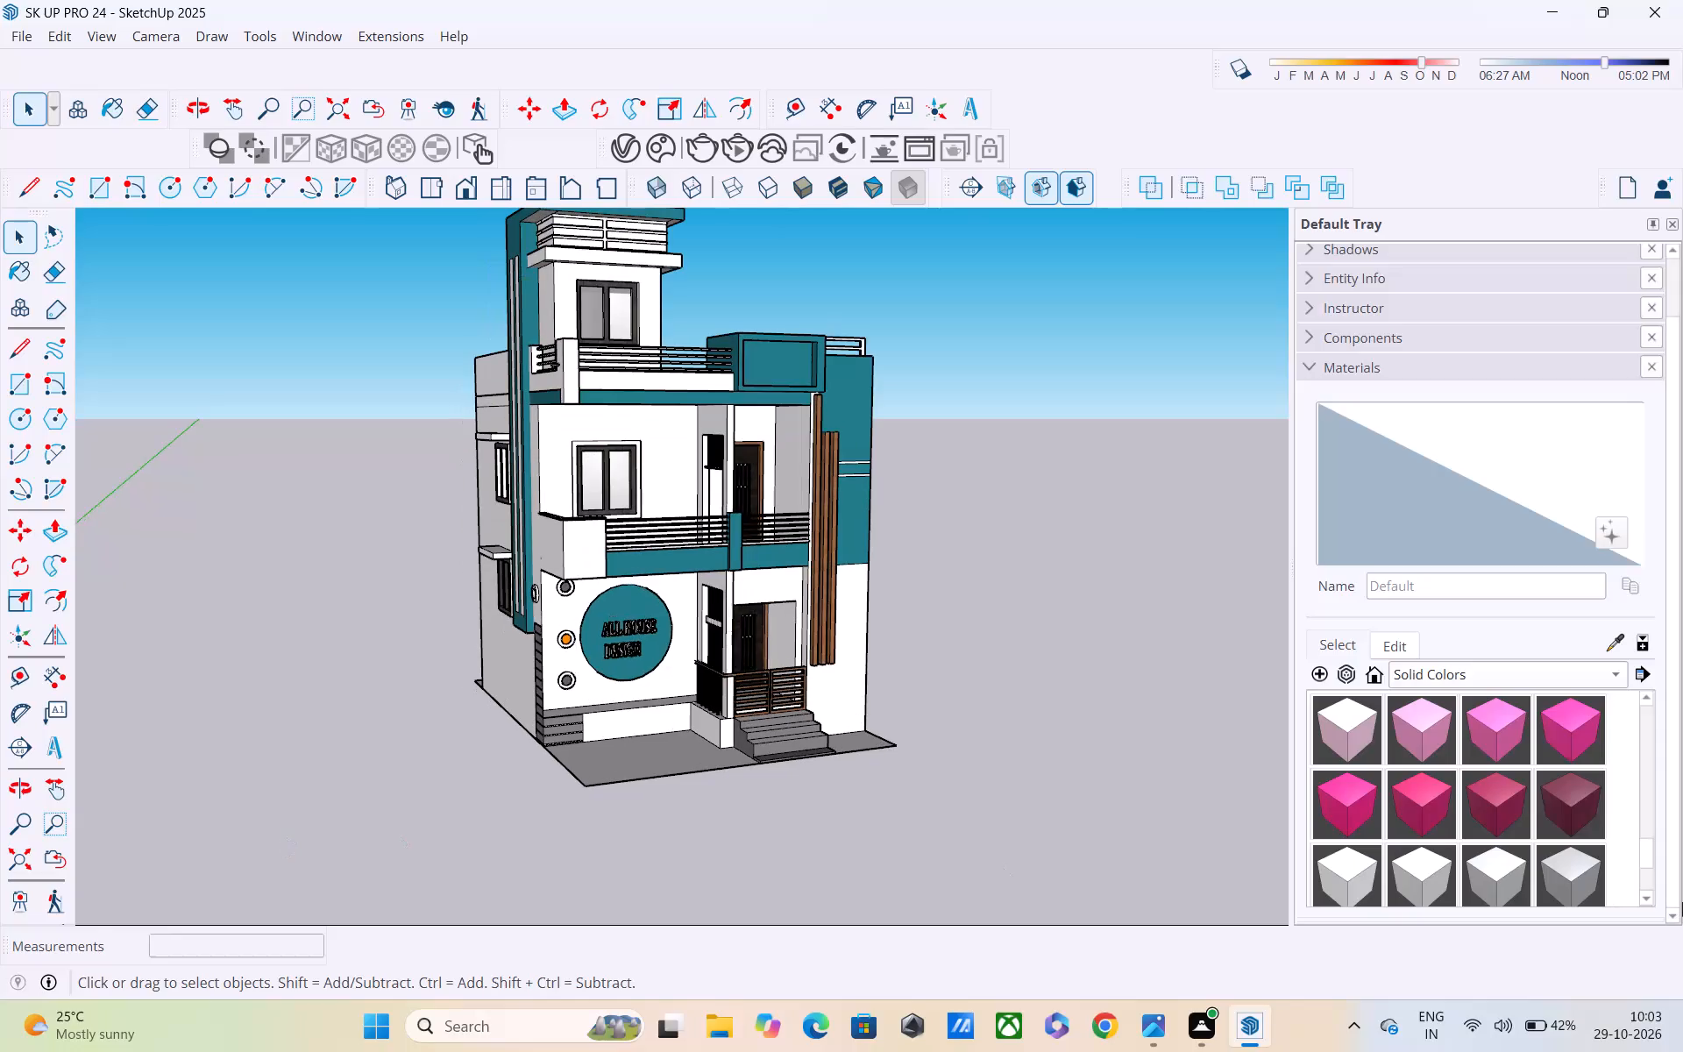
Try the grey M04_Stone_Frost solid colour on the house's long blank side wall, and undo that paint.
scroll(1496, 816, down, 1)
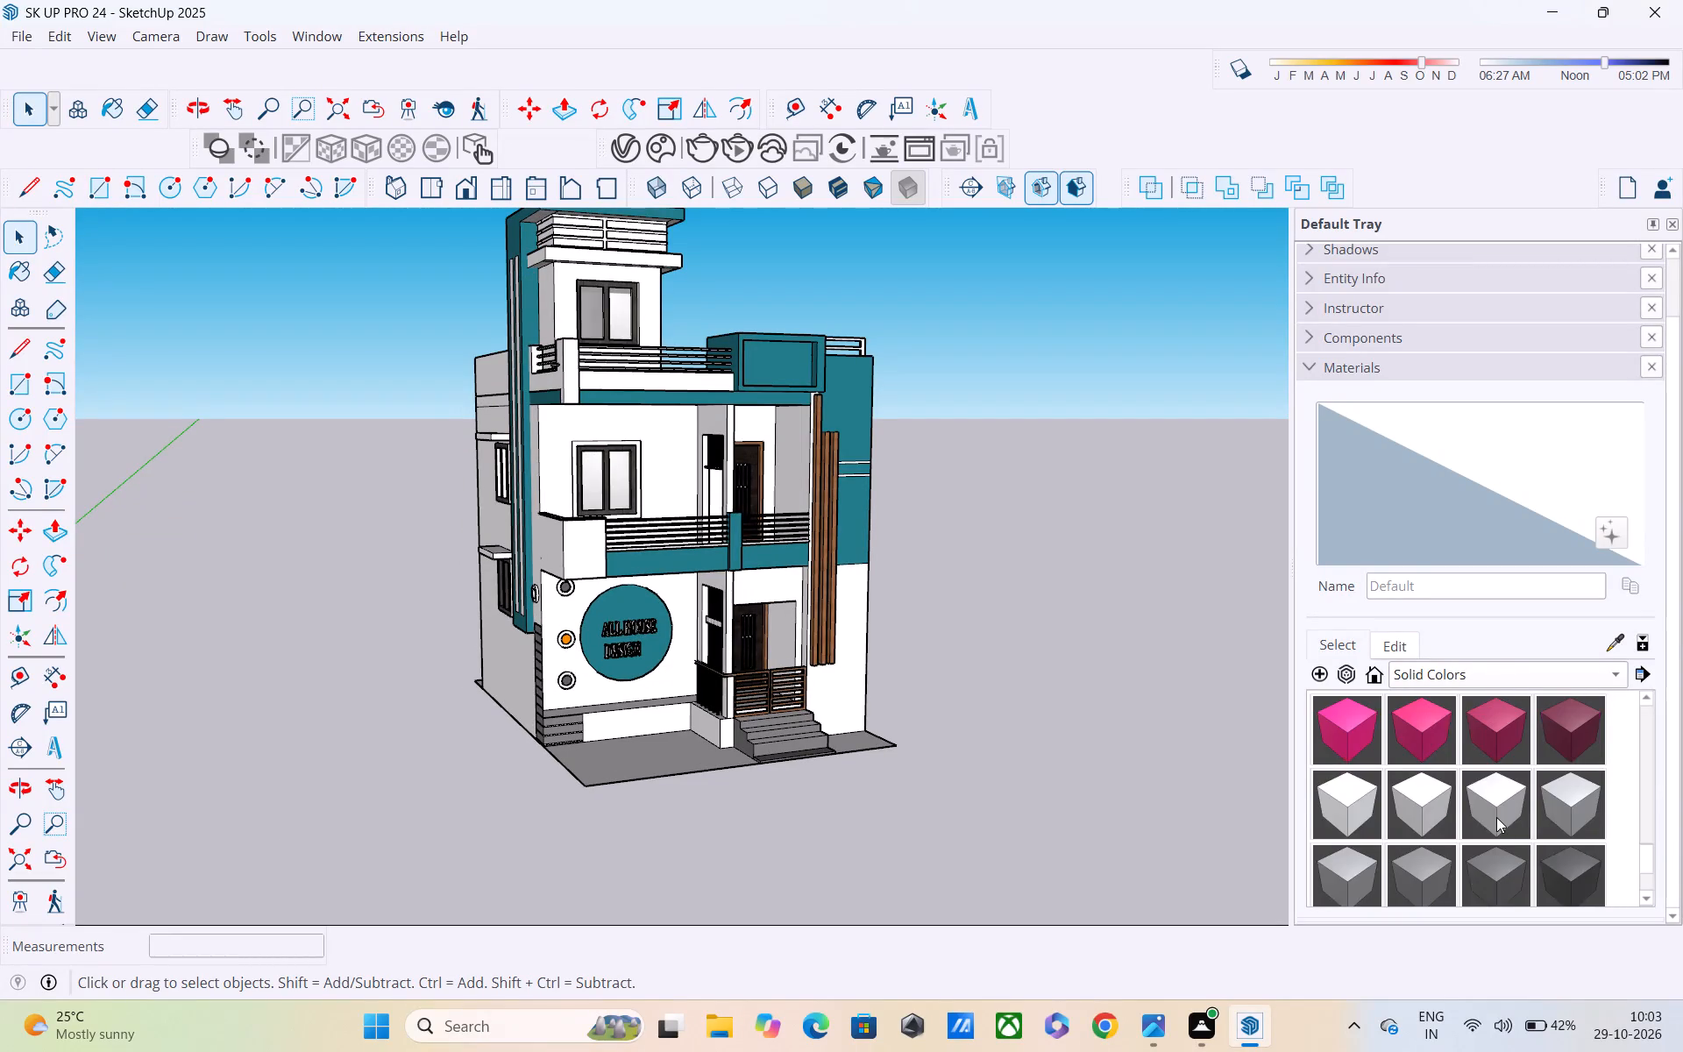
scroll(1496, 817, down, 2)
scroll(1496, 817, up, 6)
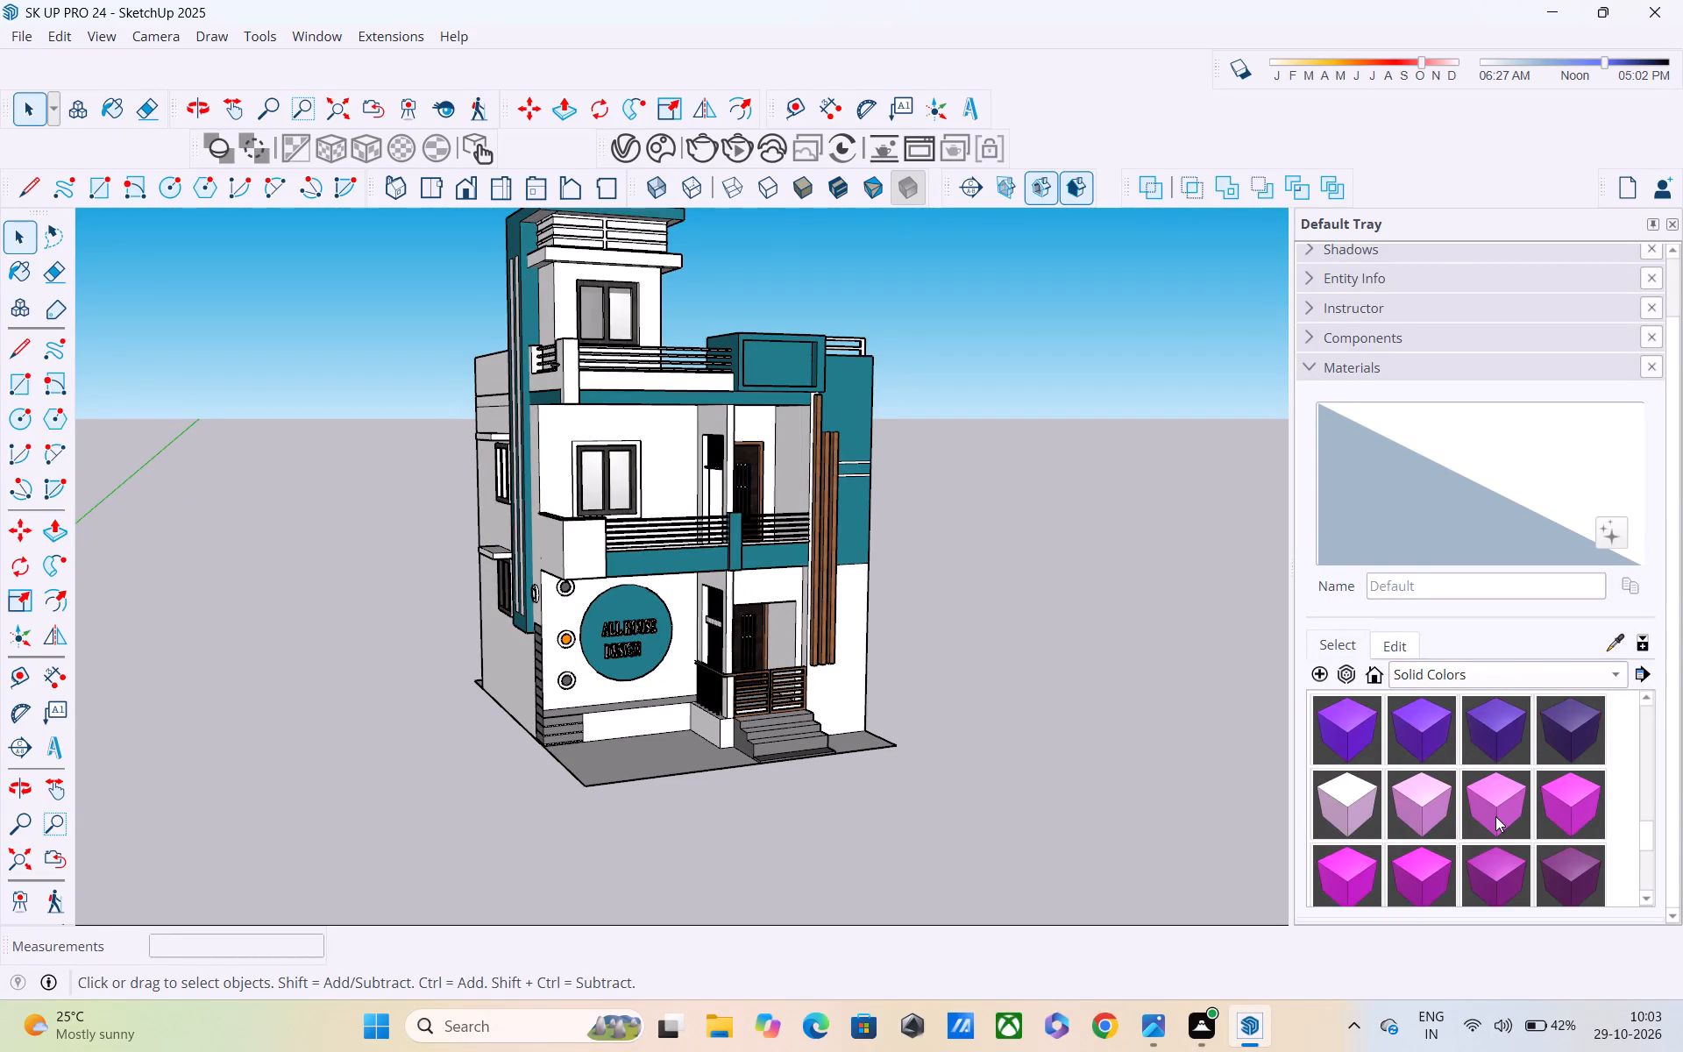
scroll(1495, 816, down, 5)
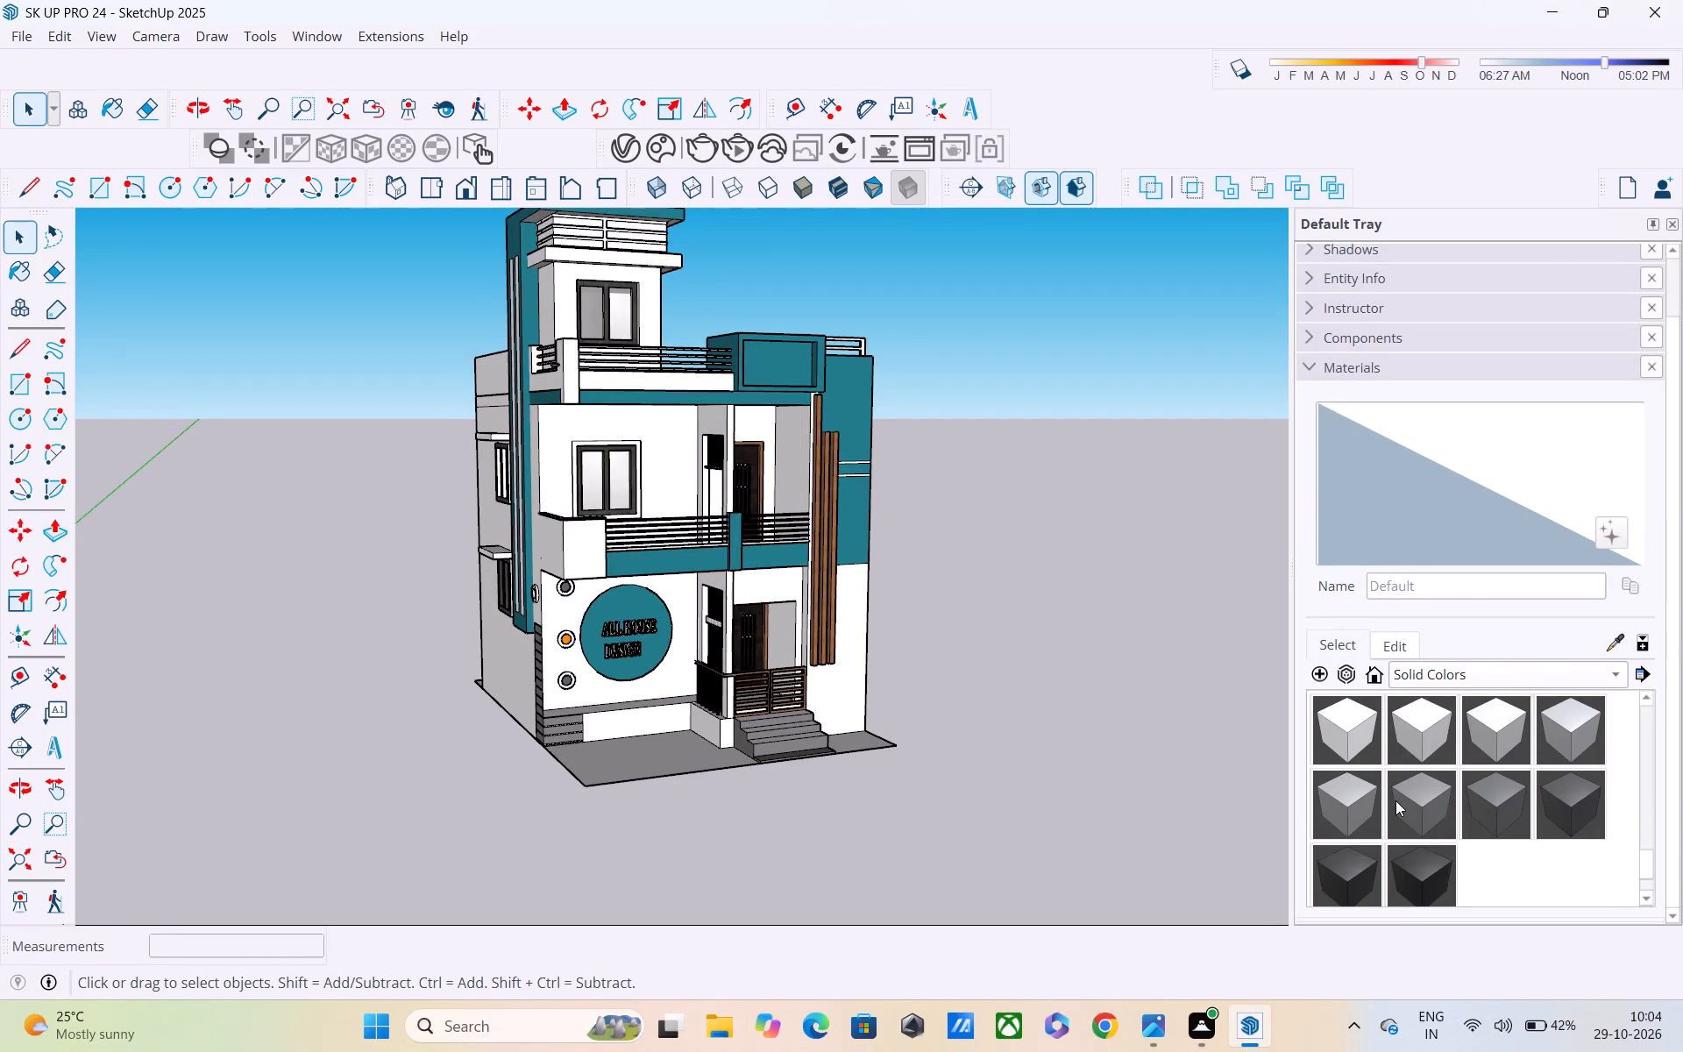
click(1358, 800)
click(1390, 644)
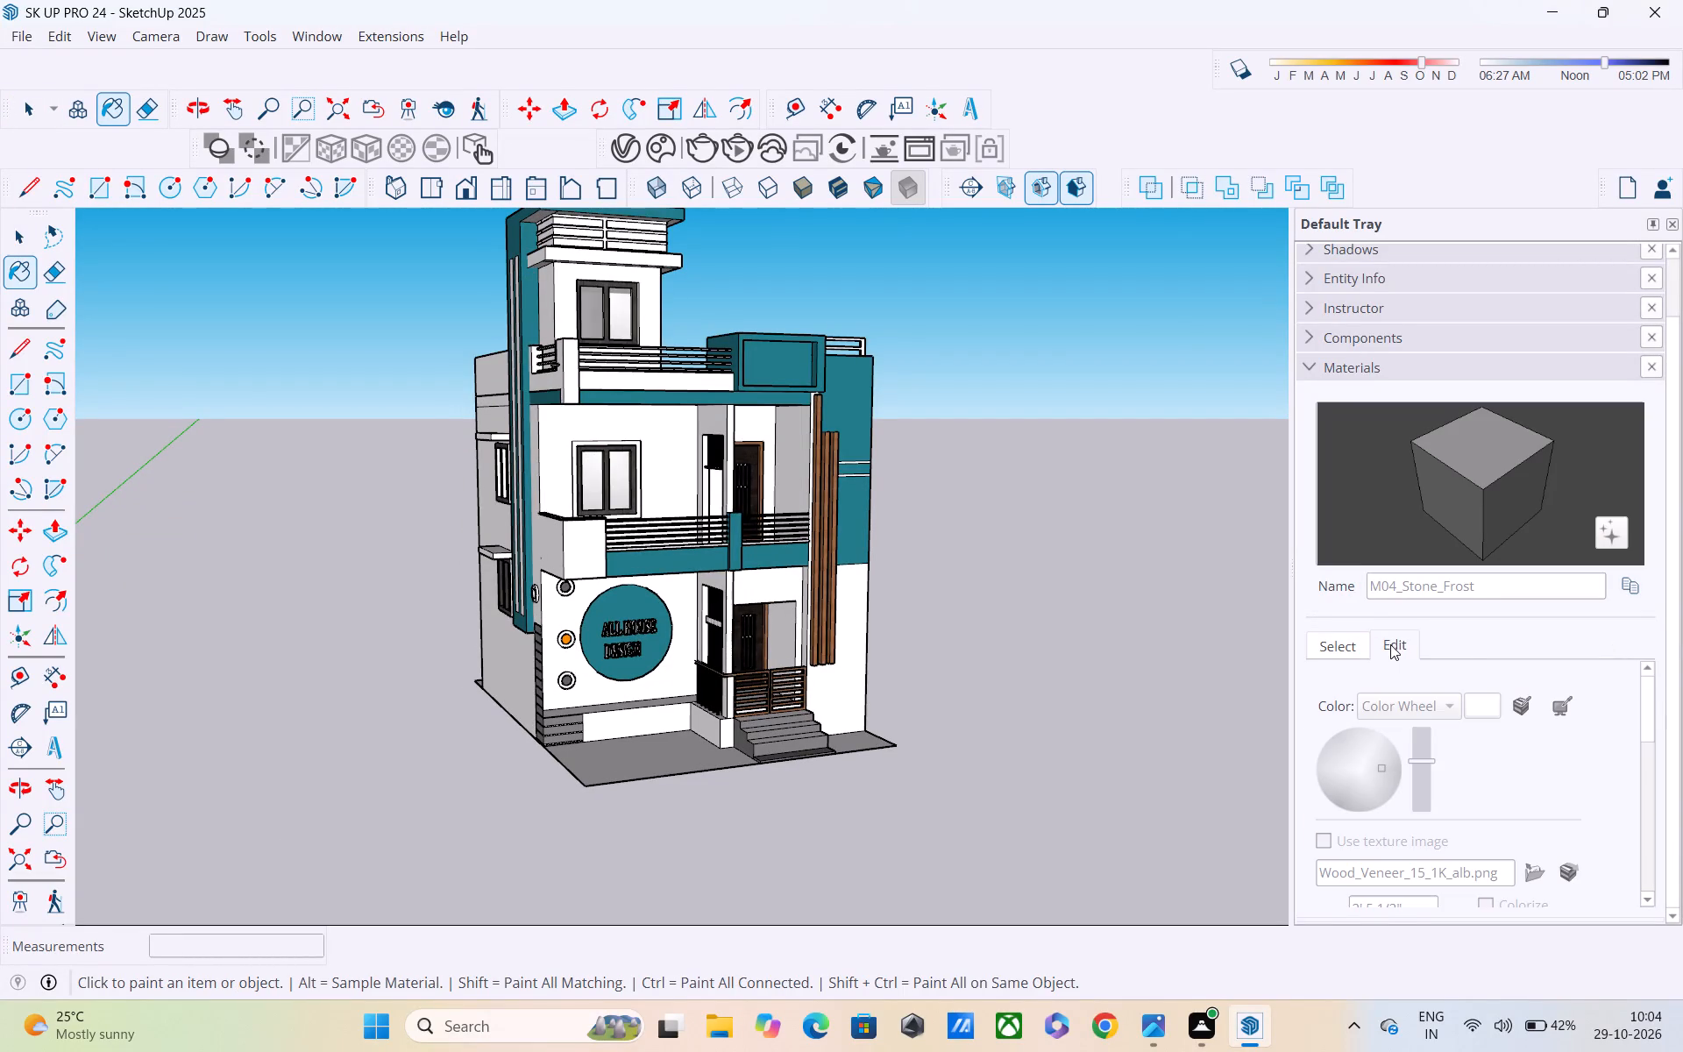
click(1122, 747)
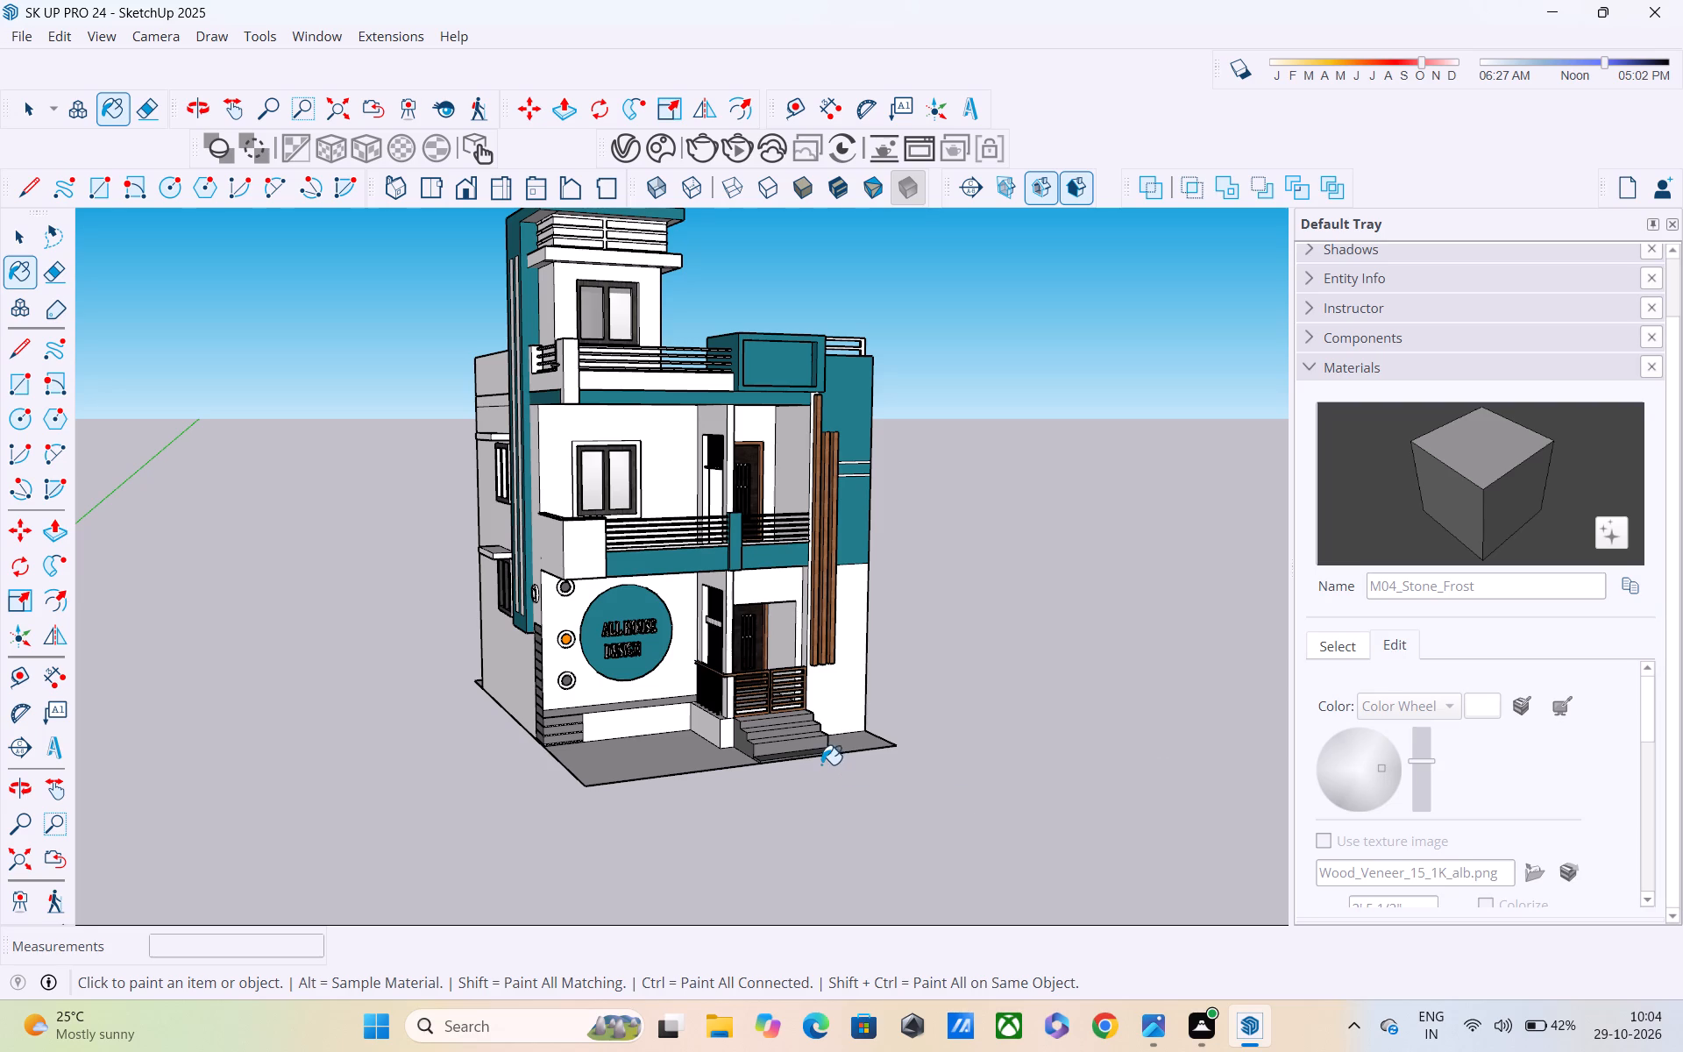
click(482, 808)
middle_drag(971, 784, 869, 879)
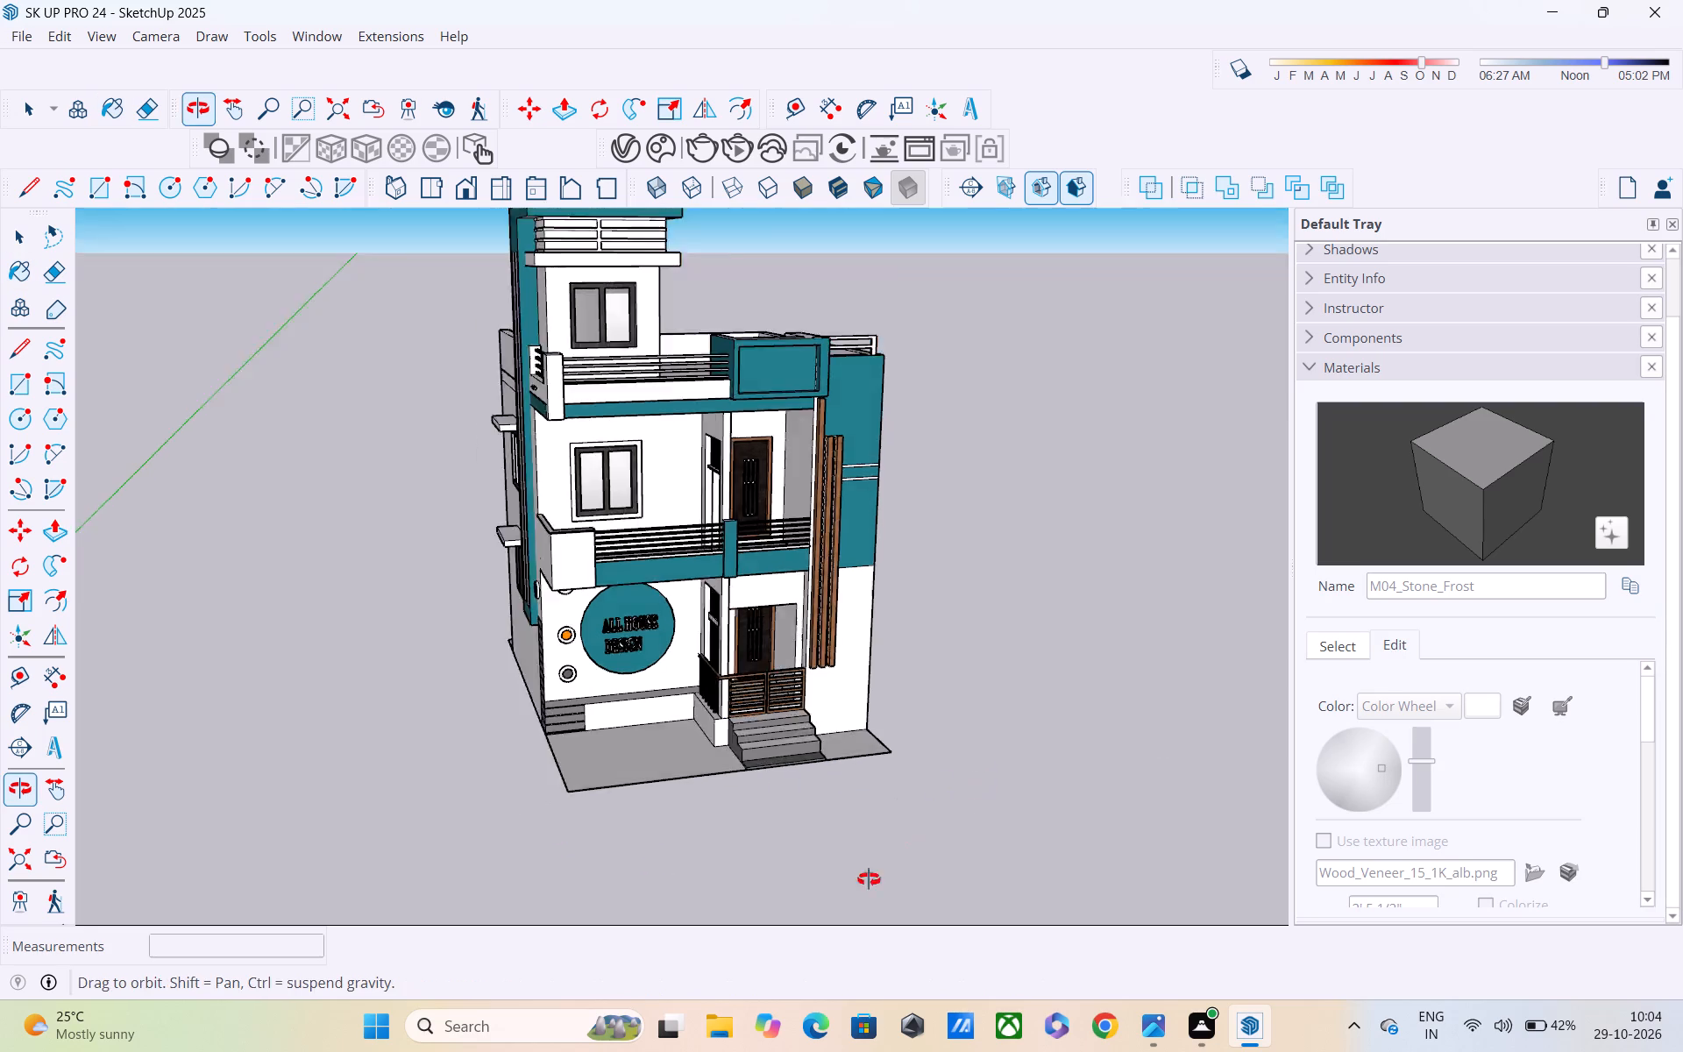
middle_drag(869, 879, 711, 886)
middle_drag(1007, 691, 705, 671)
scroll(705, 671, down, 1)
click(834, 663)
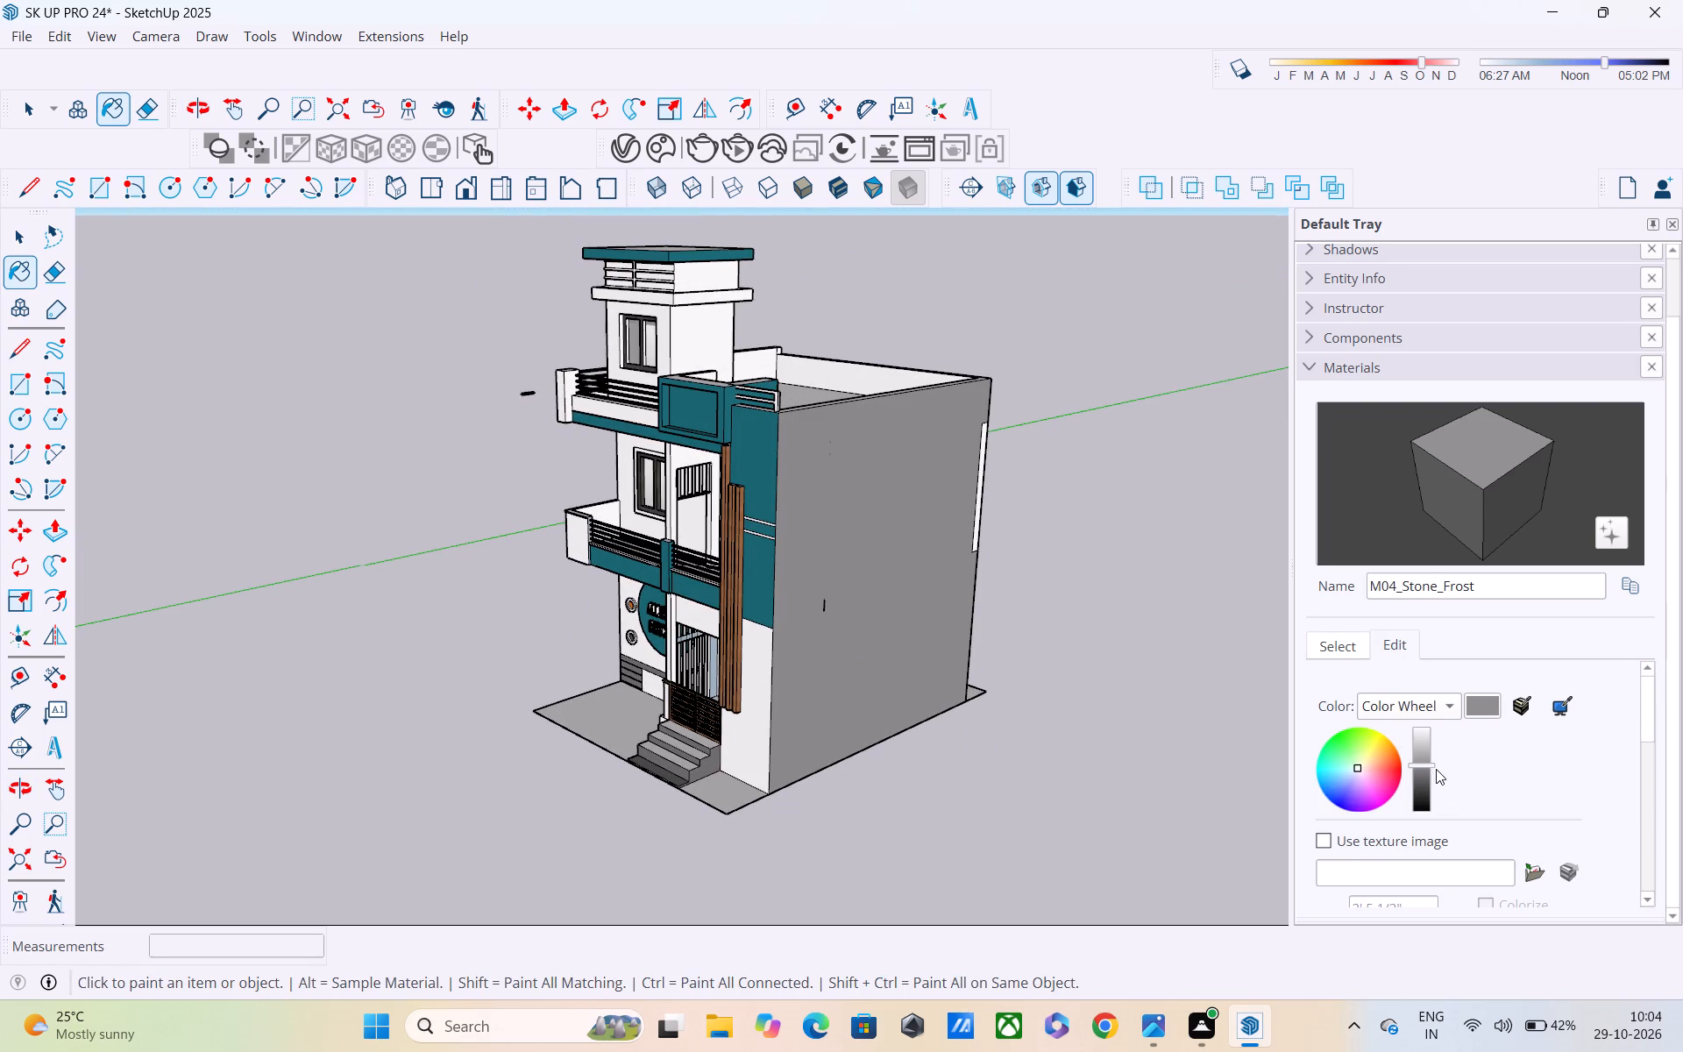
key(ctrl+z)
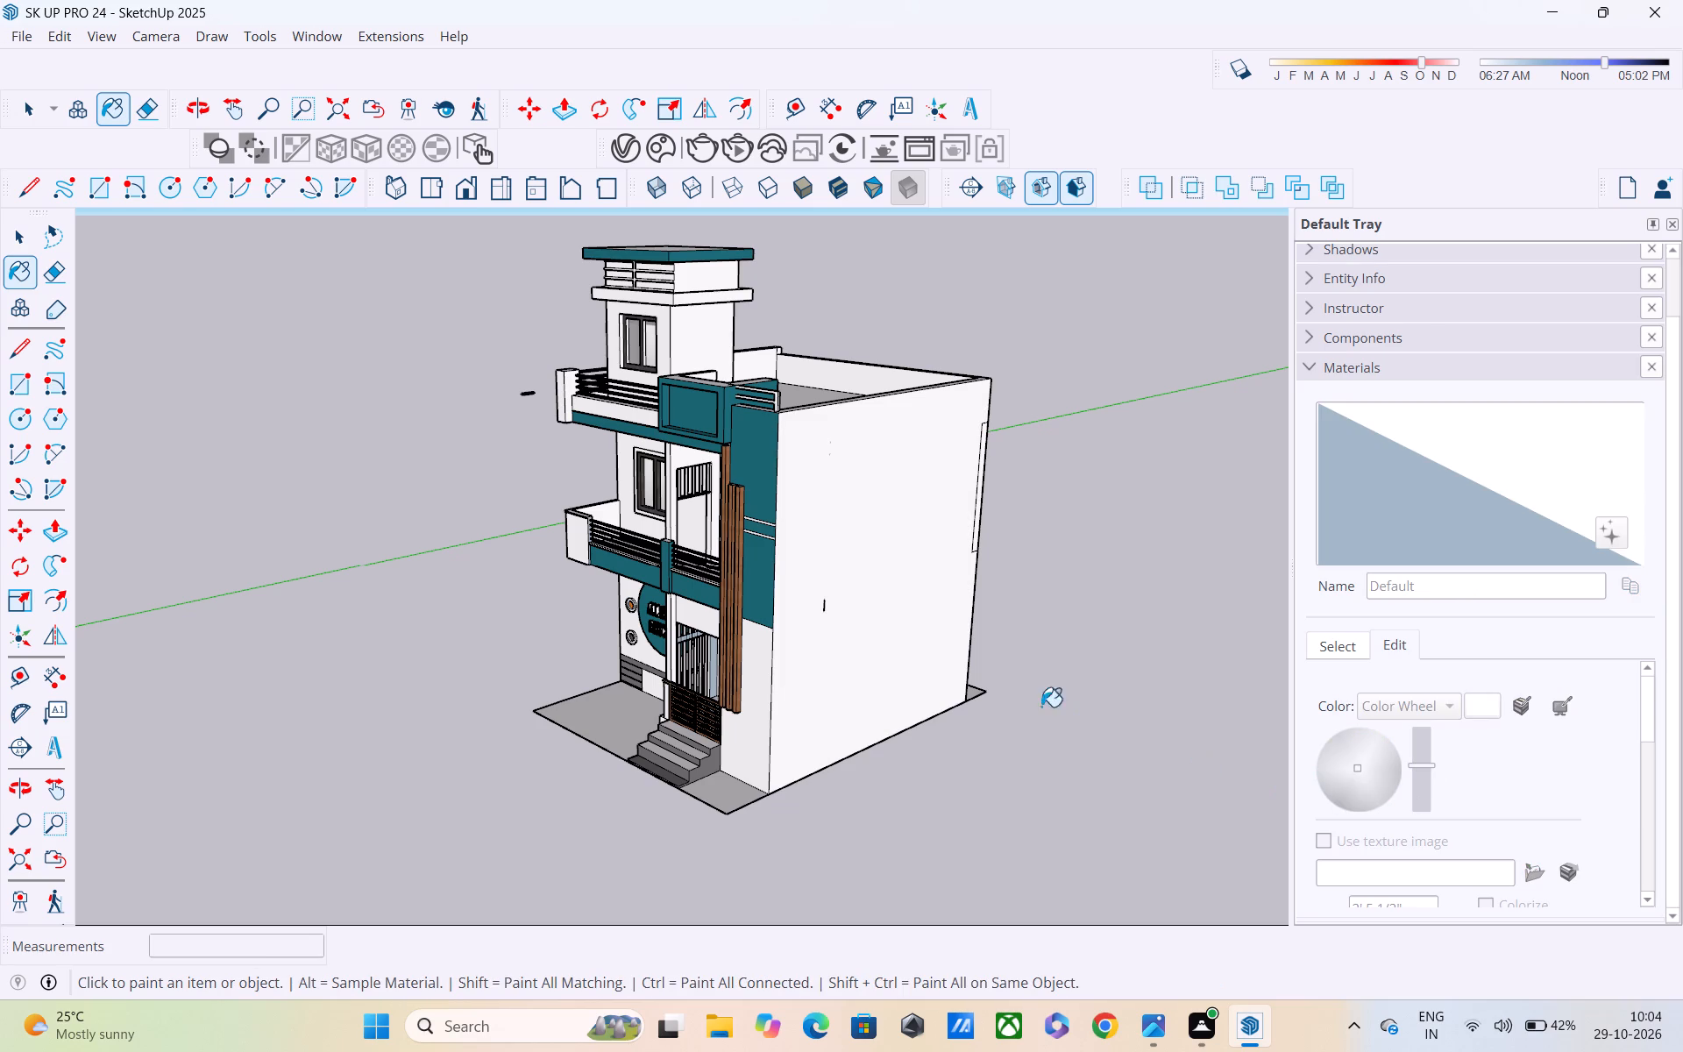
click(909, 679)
Paint the top recessed panel on the front of the rooftop tower's slatted band with the solid colour M04_Stone_Frost.
shift+middle_drag(948, 741, 985, 784)
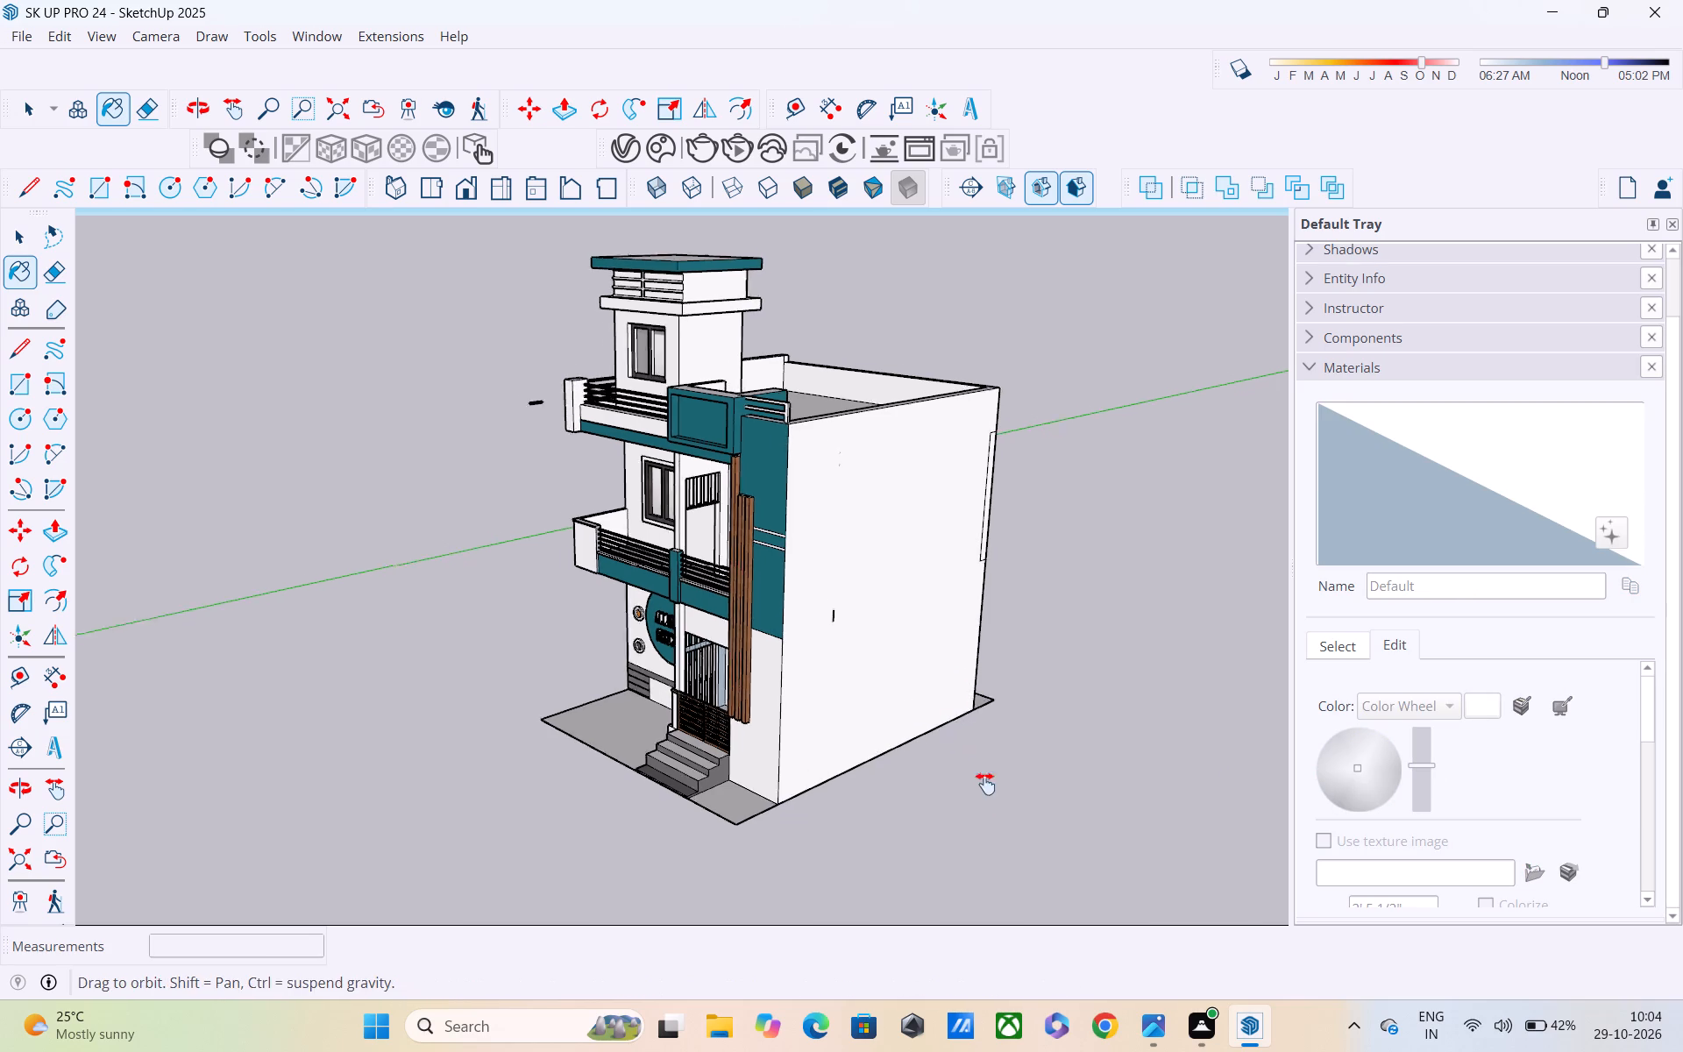
shift+middle_drag(985, 784, 1228, 1051)
scroll(964, 711, up, 5)
middle_drag(983, 736, 1658, 1051)
scroll(910, 721, down, 1)
shift+middle_drag(925, 742, 1193, 1049)
middle_drag(1163, 935, 995, 675)
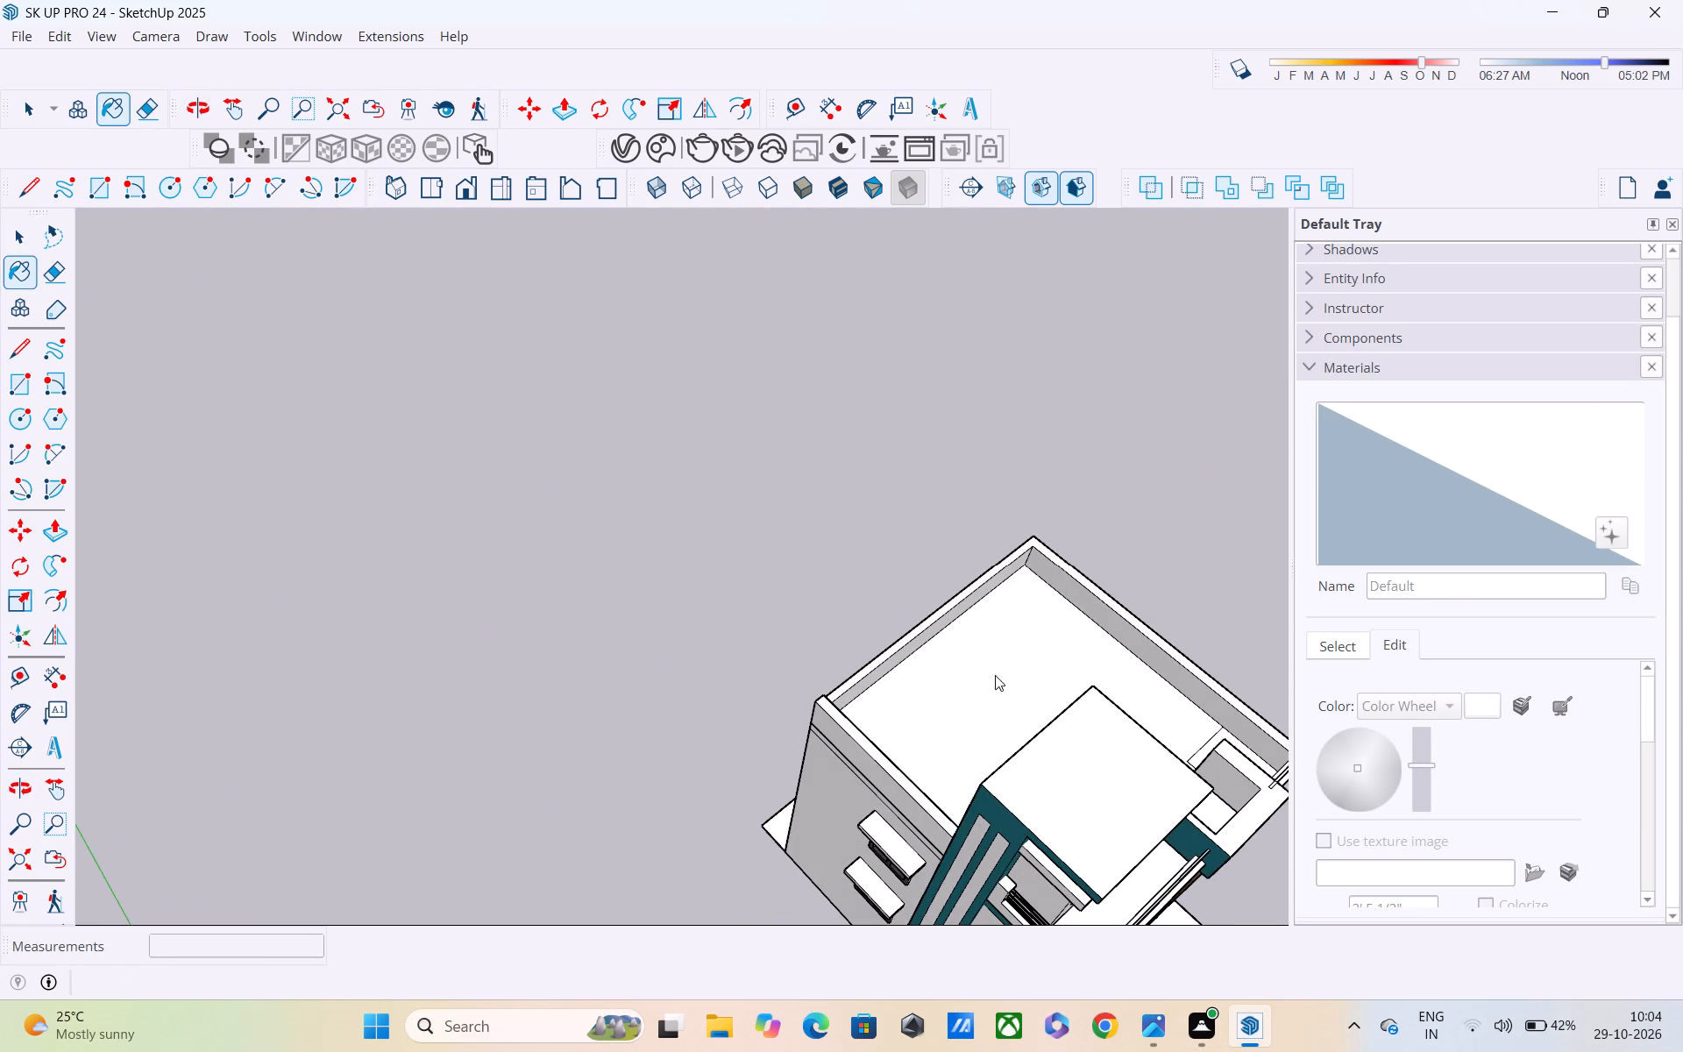
middle_drag(995, 675, 991, 669)
middle_drag(1077, 806, 975, 430)
scroll(1104, 593, up, 7)
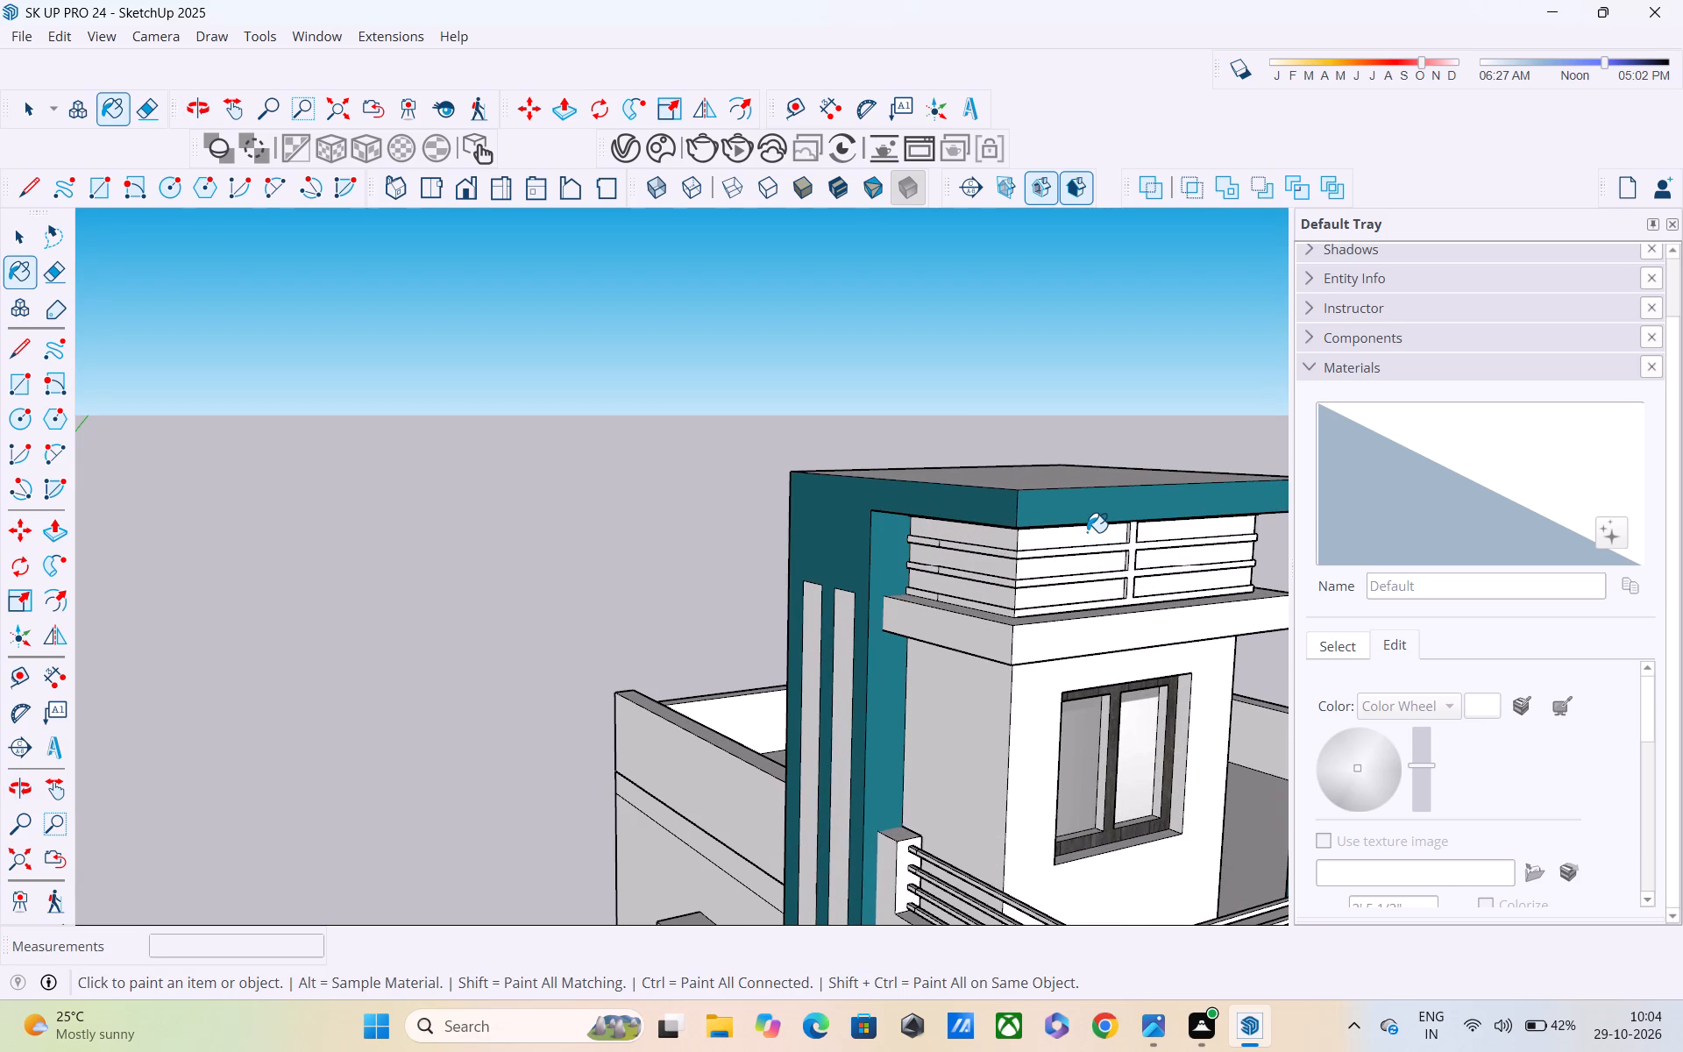
click(1087, 537)
middle_drag(1088, 548, 1062, 415)
scroll(1072, 456, up, 2)
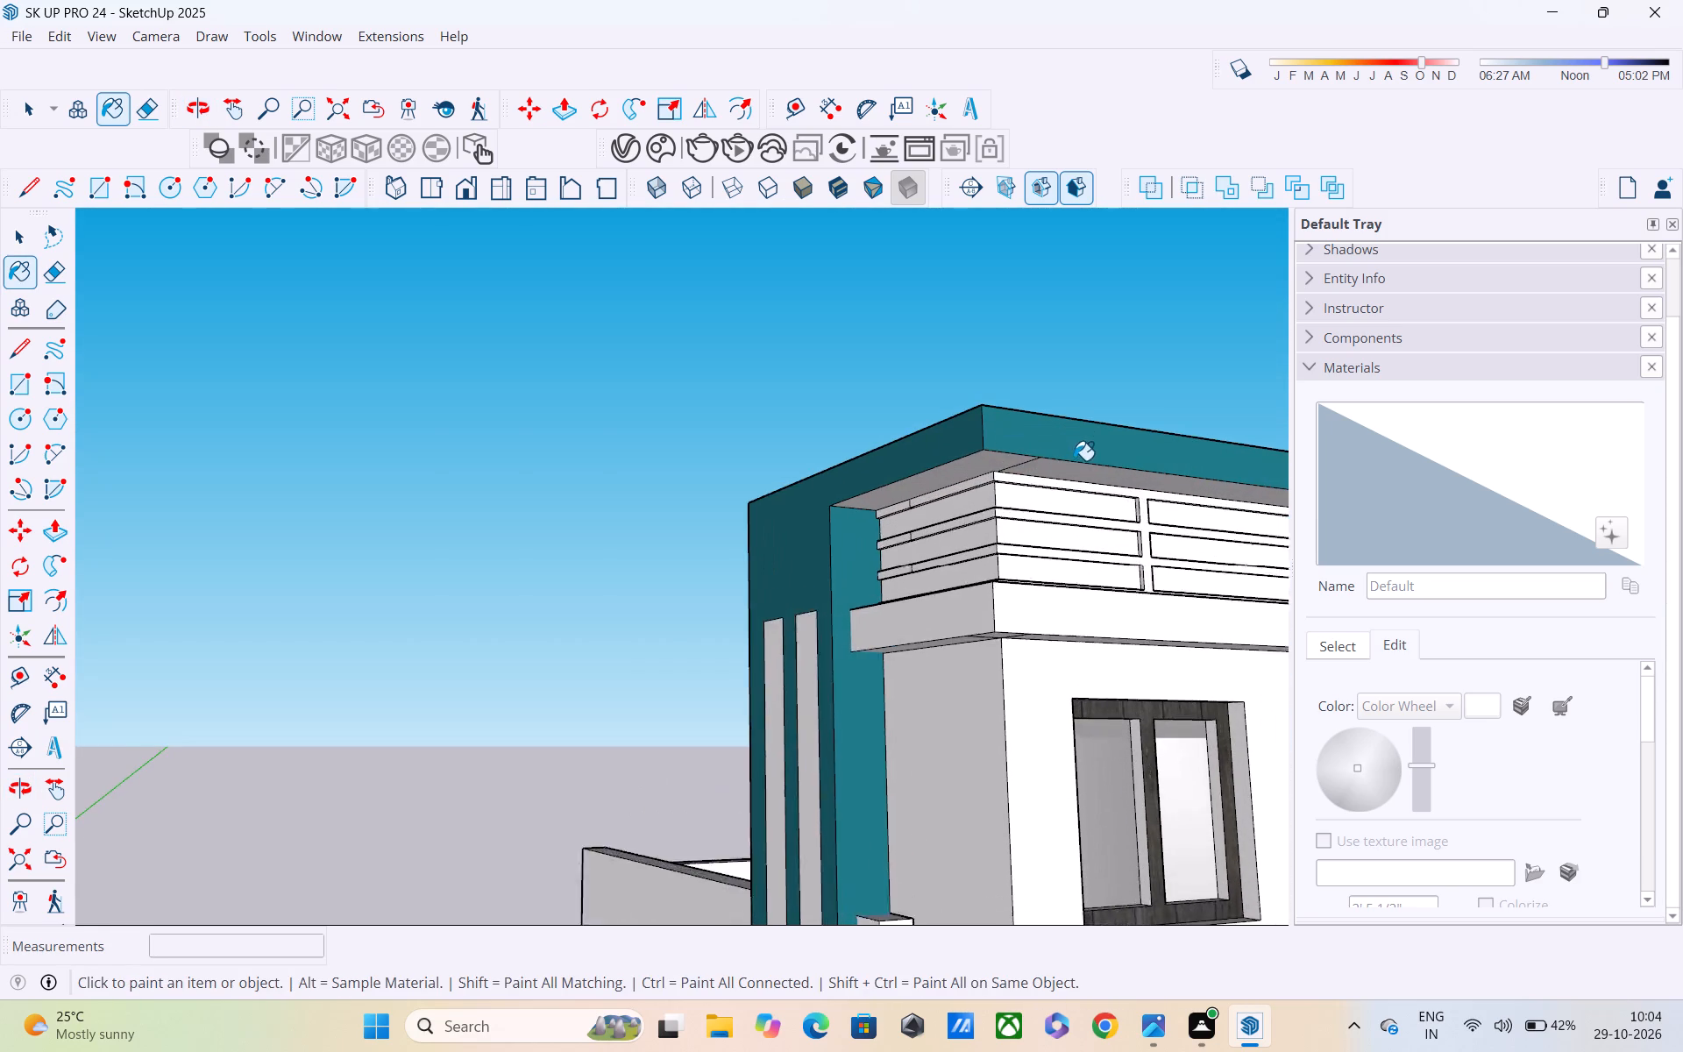
scroll(1074, 460, up, 2)
click(1073, 503)
click(1071, 513)
click(1071, 513)
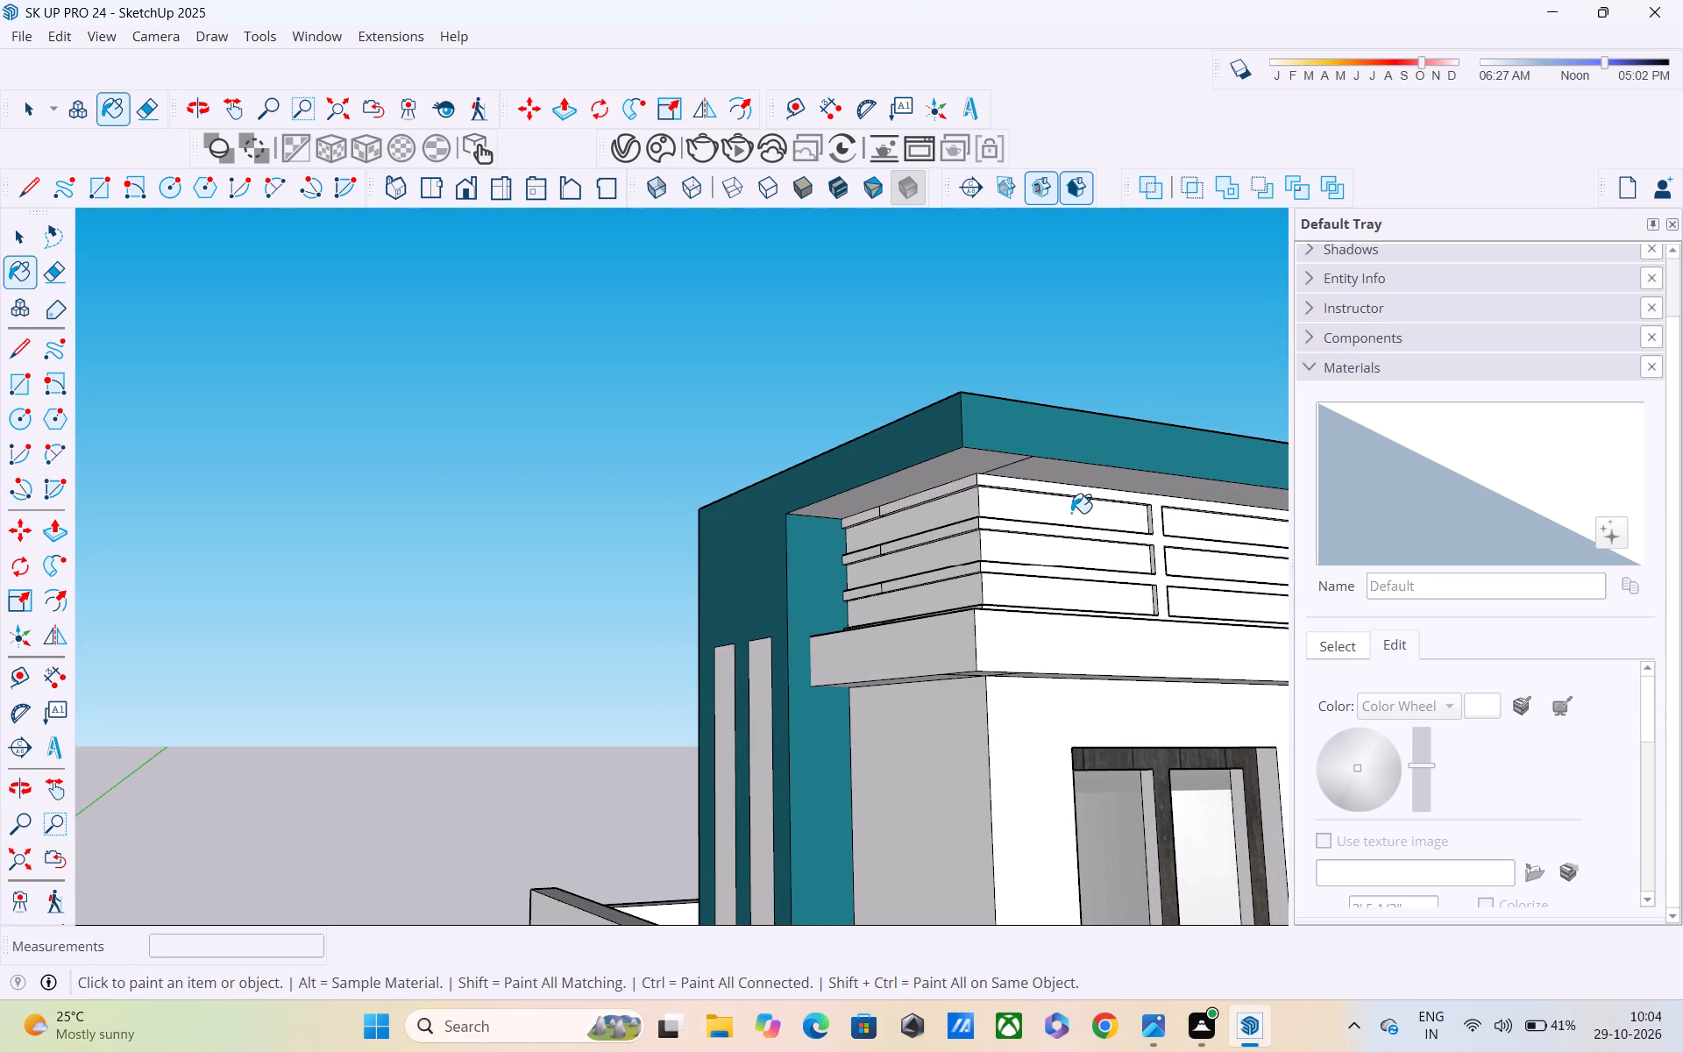
scroll(1071, 513, up, 7)
double_click(1065, 515)
key(space)
click(1065, 515)
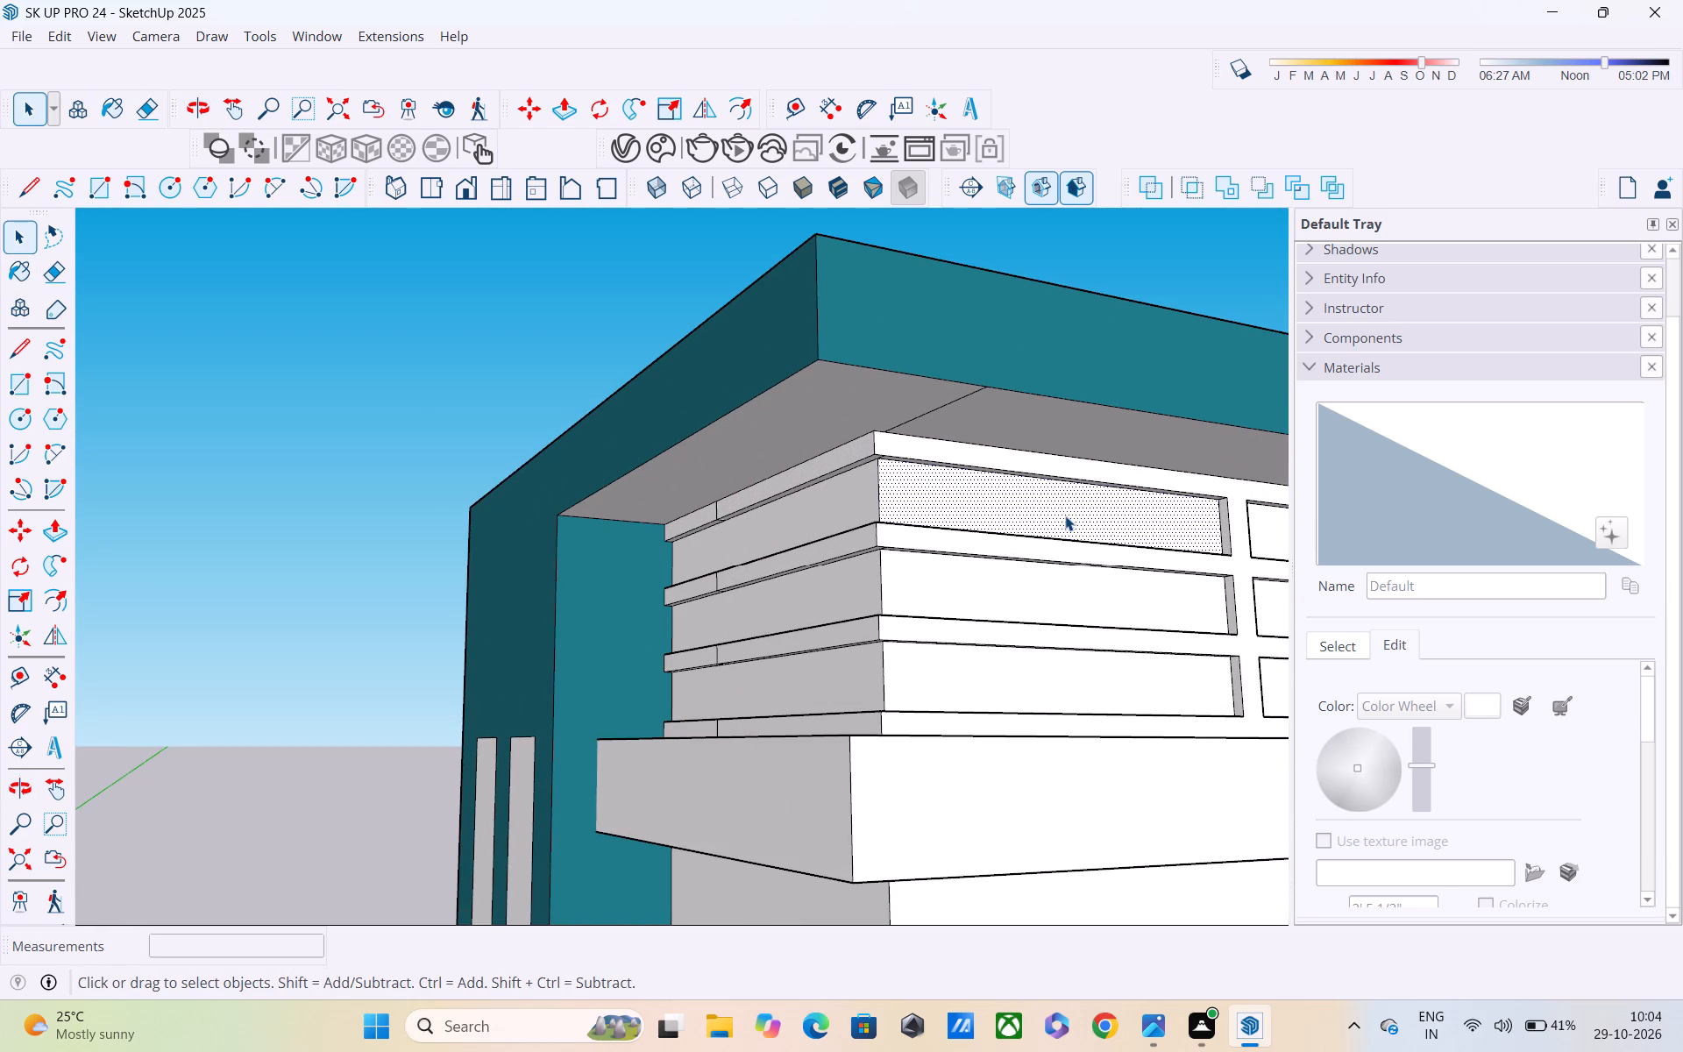
click(1346, 645)
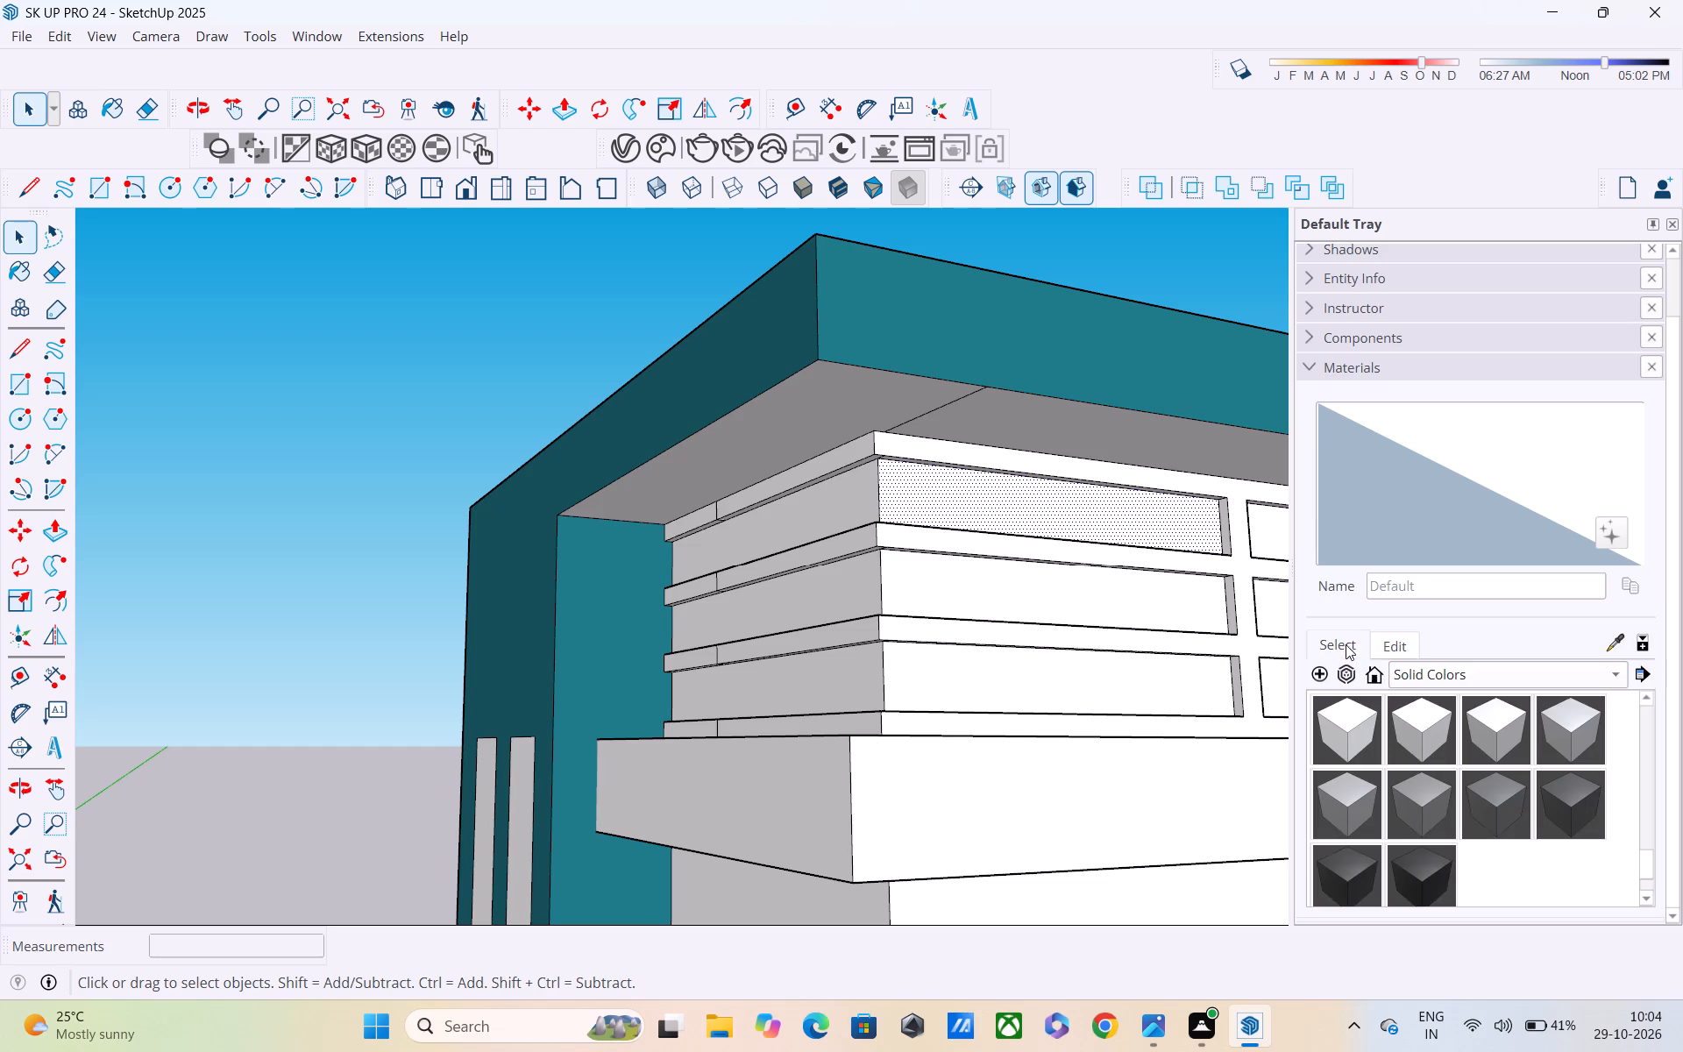
click(1353, 789)
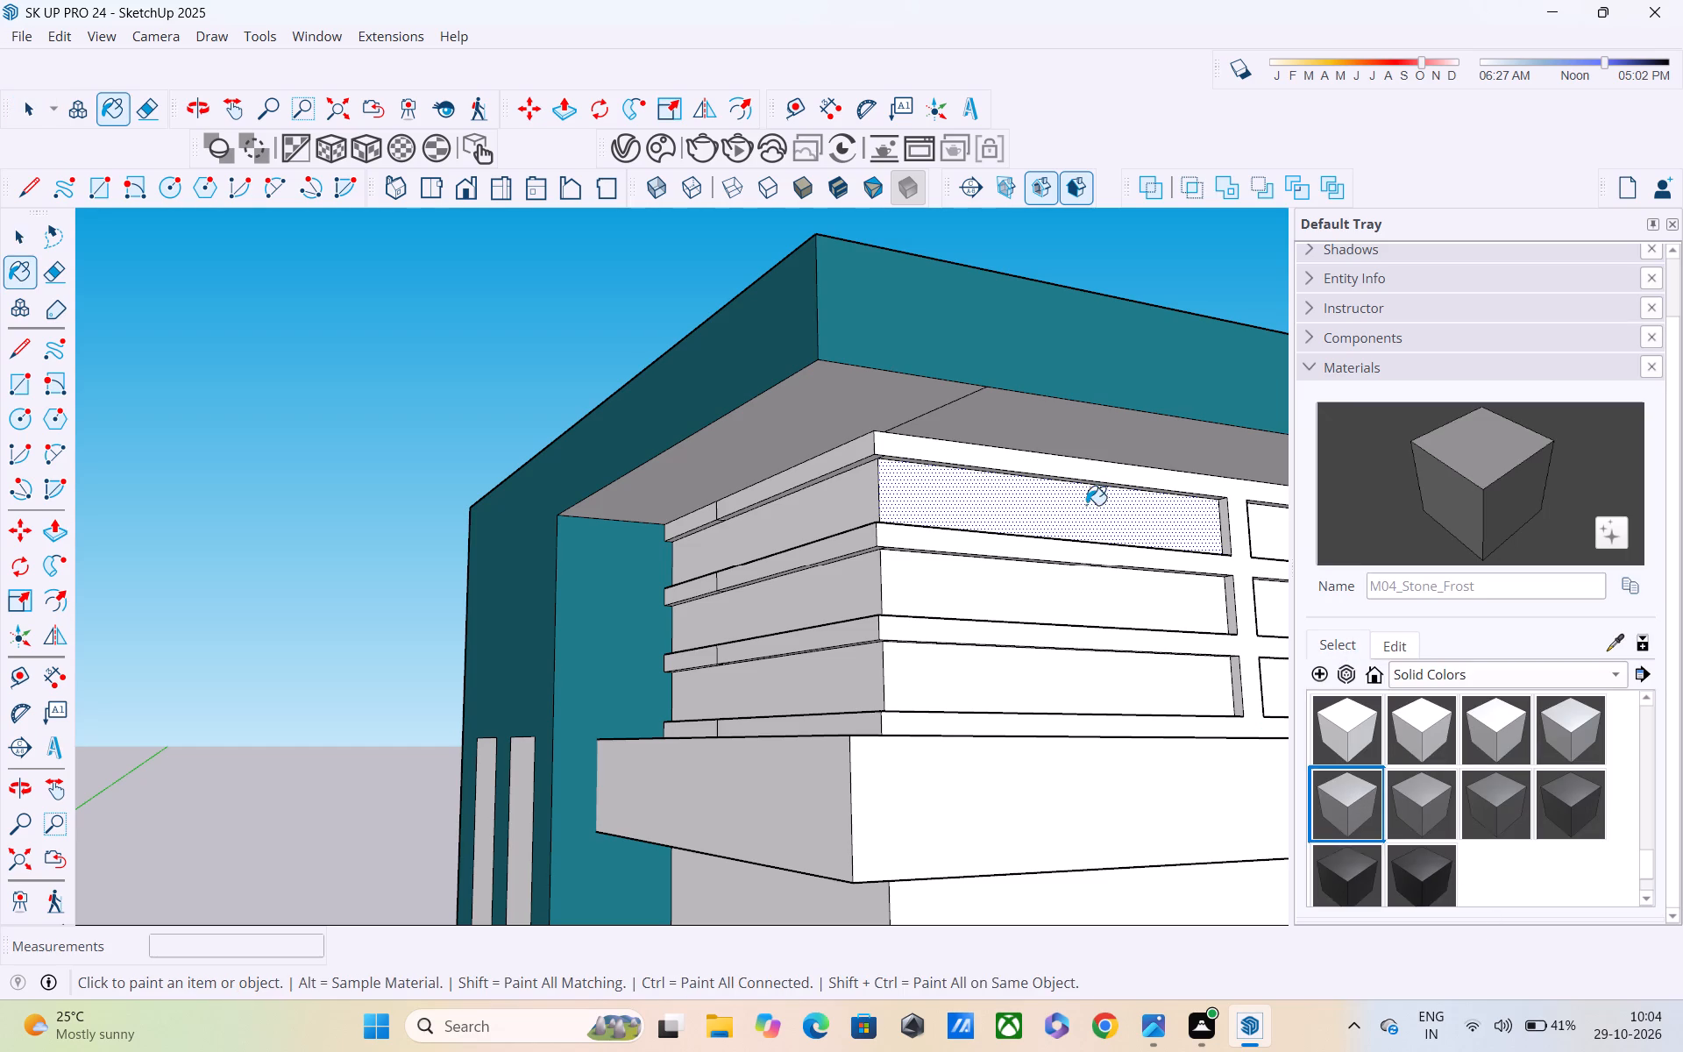
click(1086, 505)
Edit the M04_Stone_Frost material's colour to a muted grey-green.
click(1396, 643)
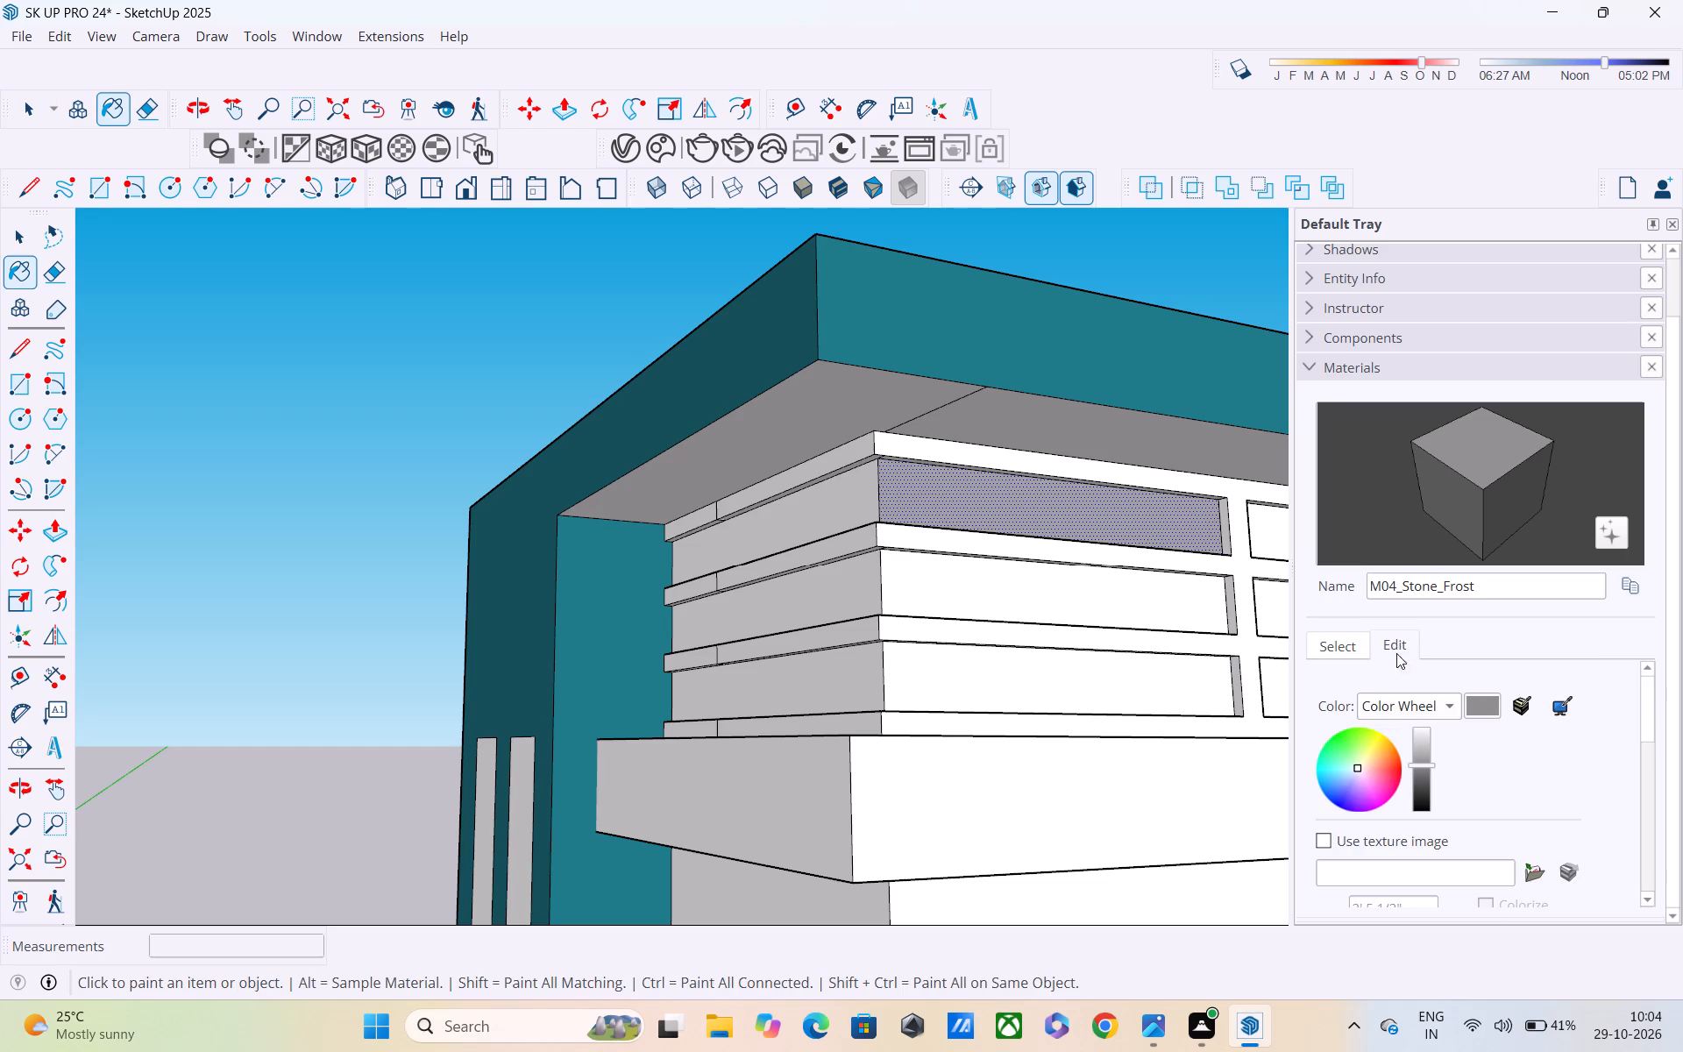
click(1360, 769)
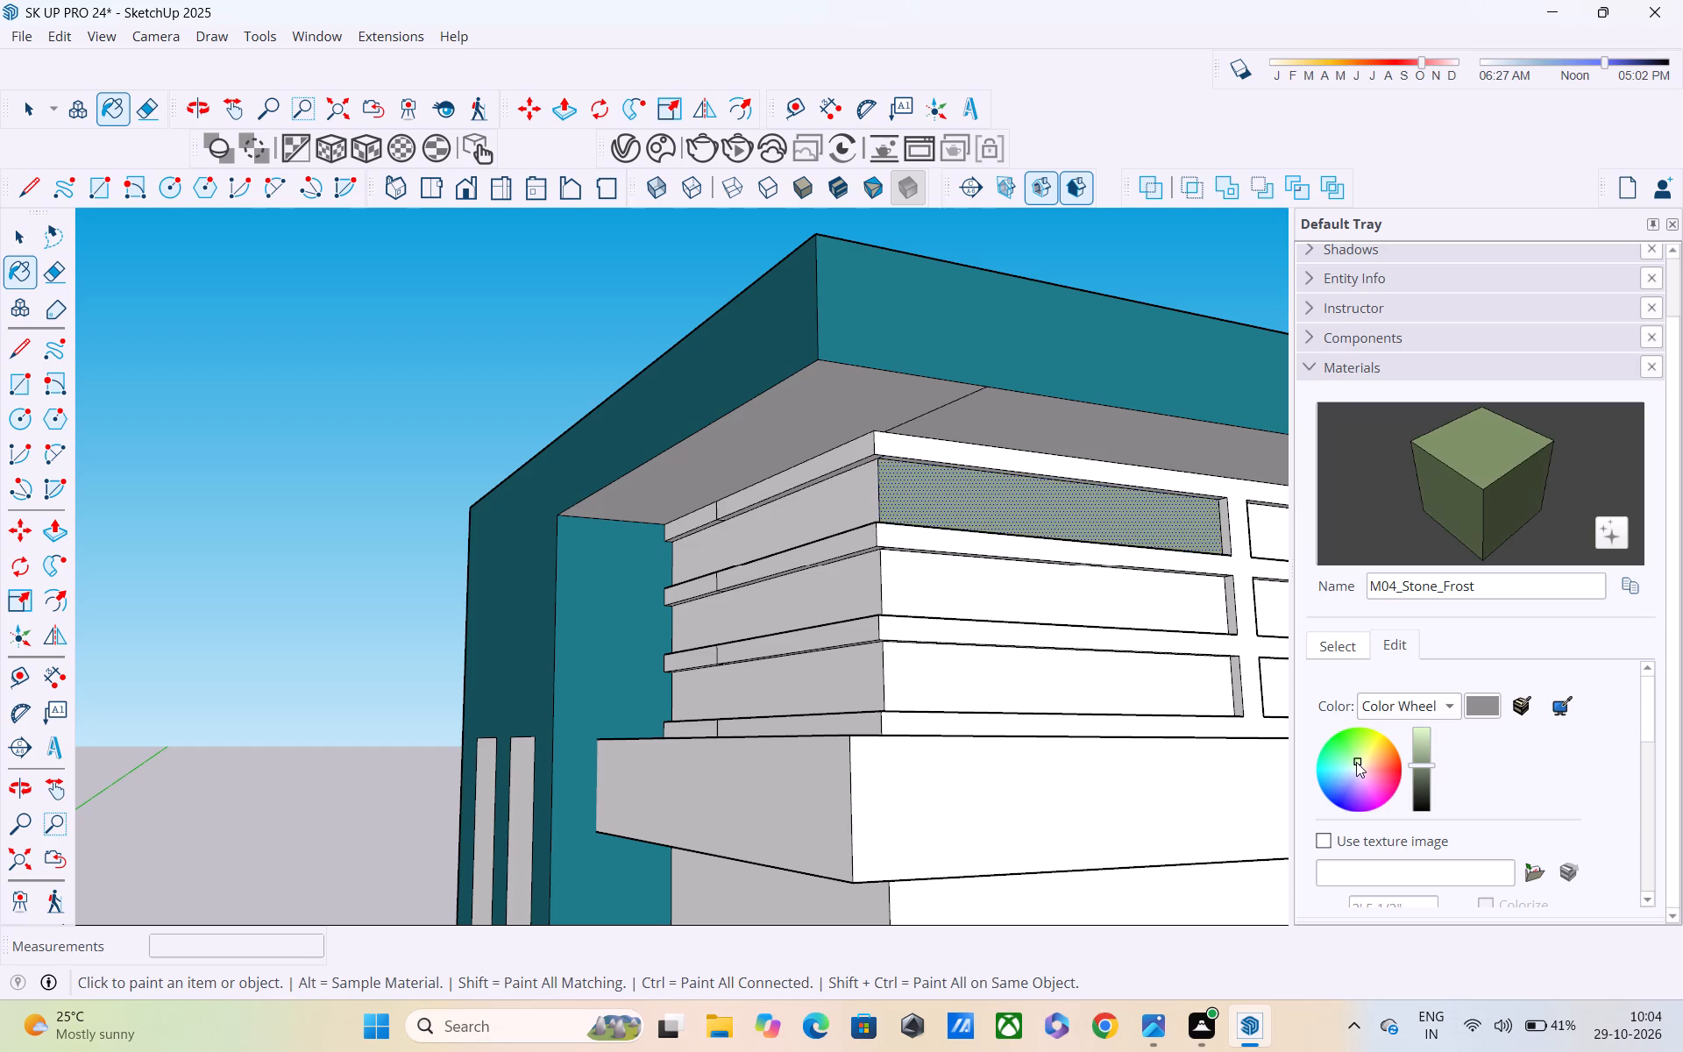
Paint the remaining recessed panels of the tower's slatted band, front and adjoining side, with the green M04_Stone_Frost material.
click(829, 513)
click(941, 600)
click(875, 582)
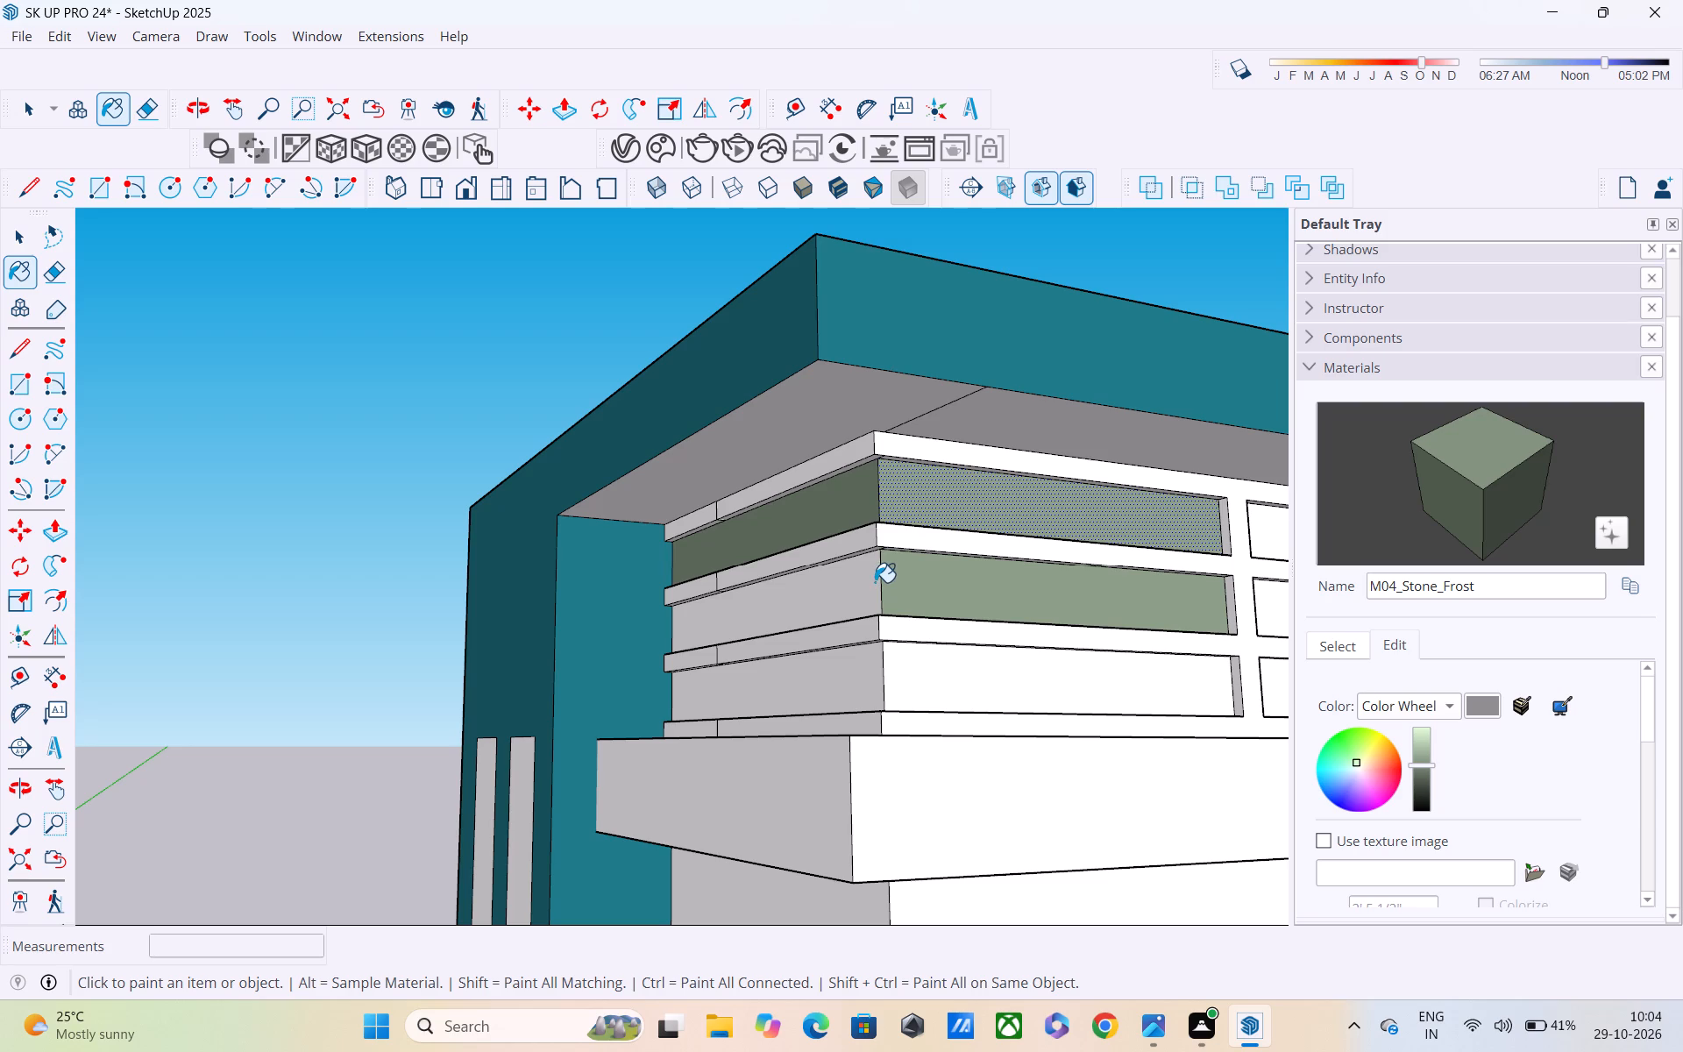
click(847, 680)
click(902, 692)
middle_drag(1242, 622, 970, 626)
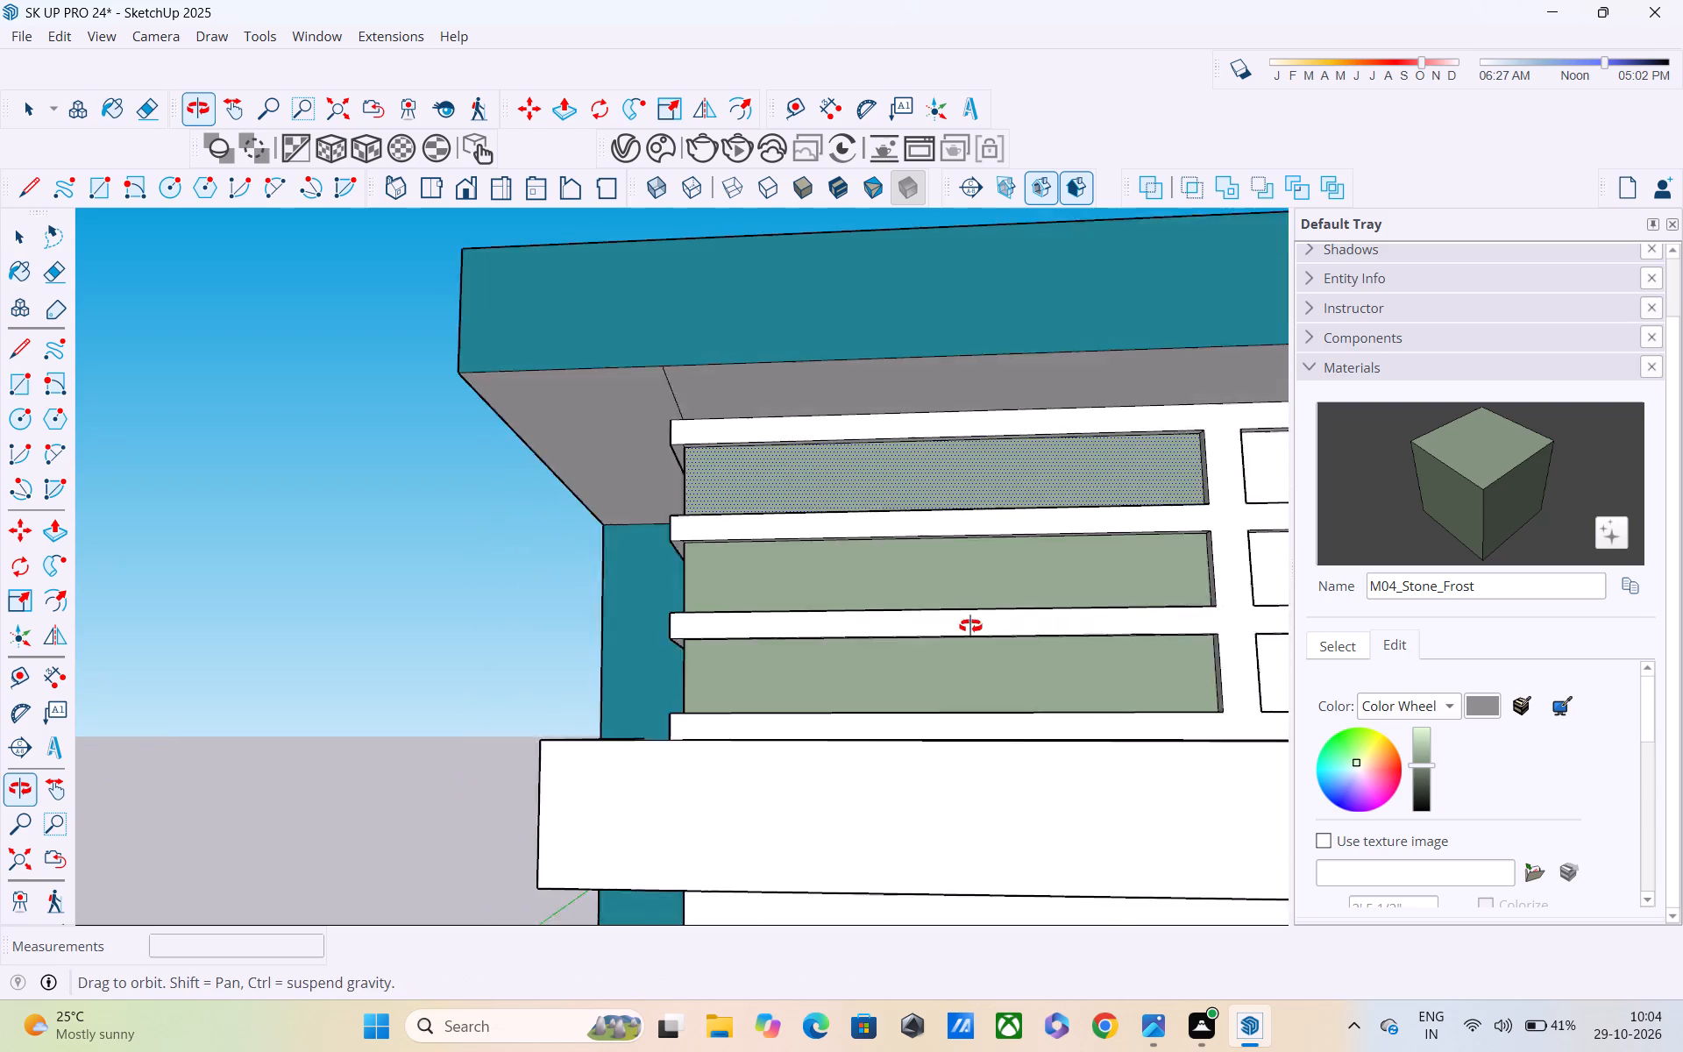
middle_drag(970, 626, 922, 635)
click(1213, 467)
click(1225, 573)
click(1248, 680)
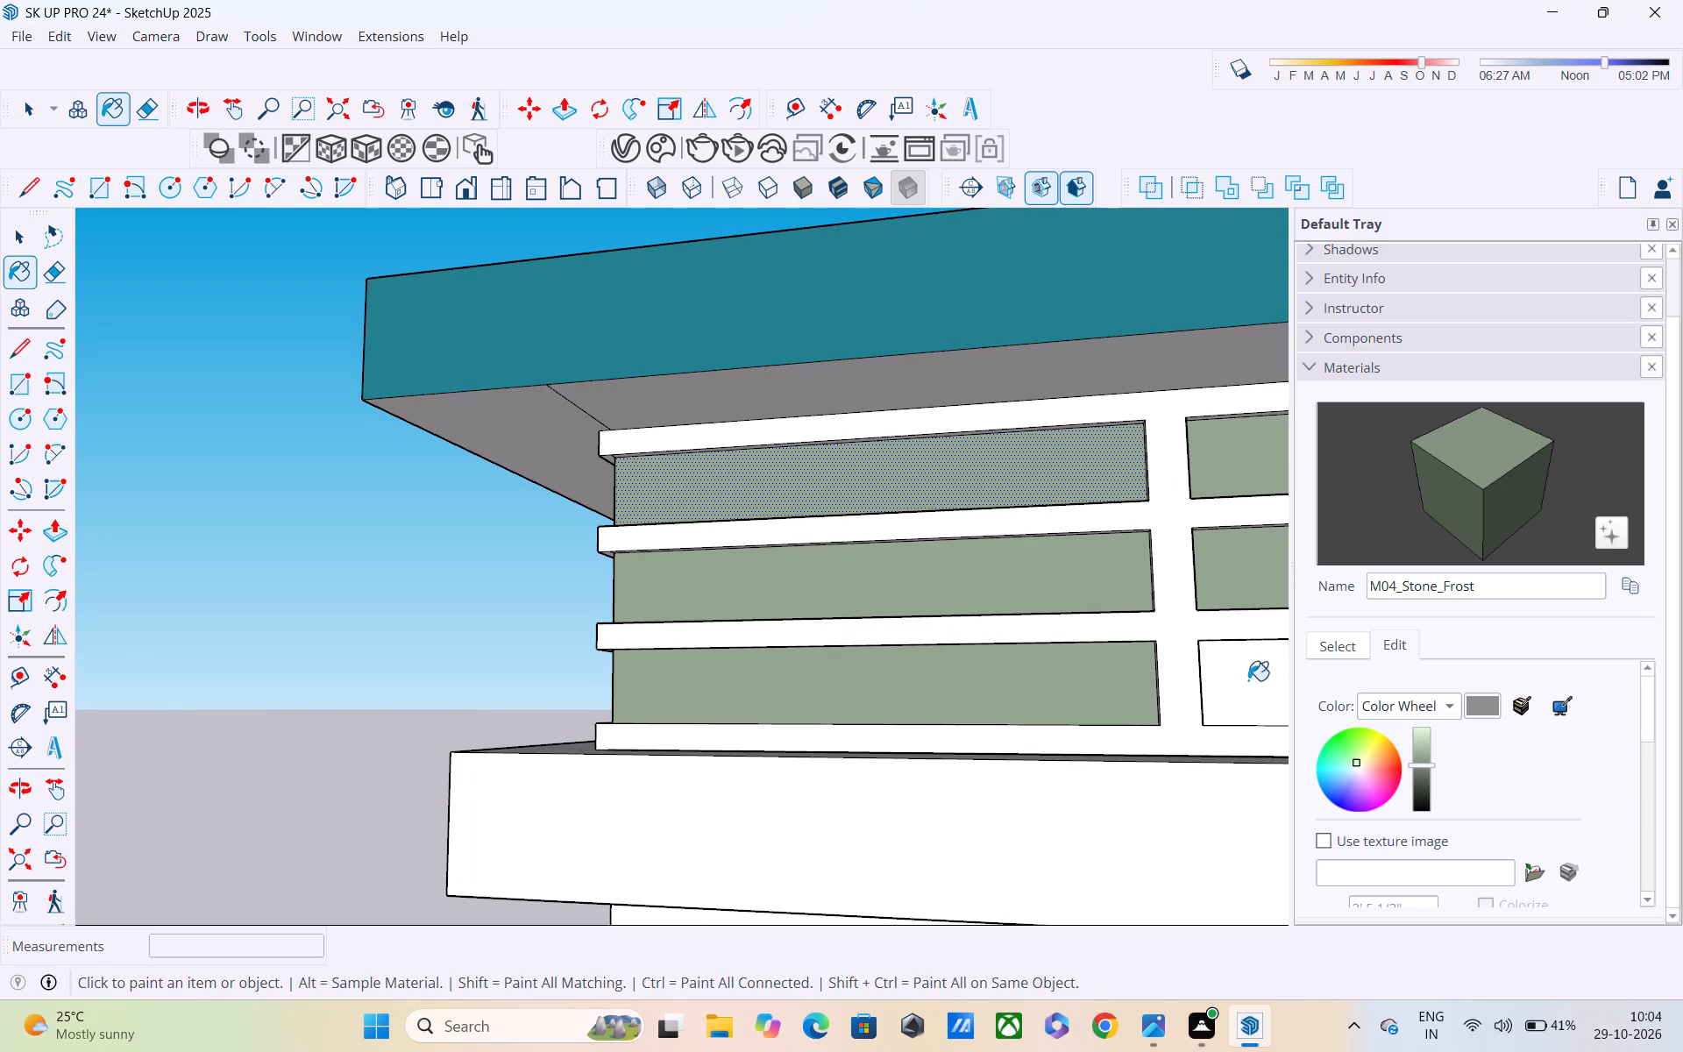
Lighten the green M04_Stone_Frost material slightly by raising its colour brightness.
scroll(1237, 672, down, 15)
middle_drag(1182, 694, 1114, 640)
click(1426, 767)
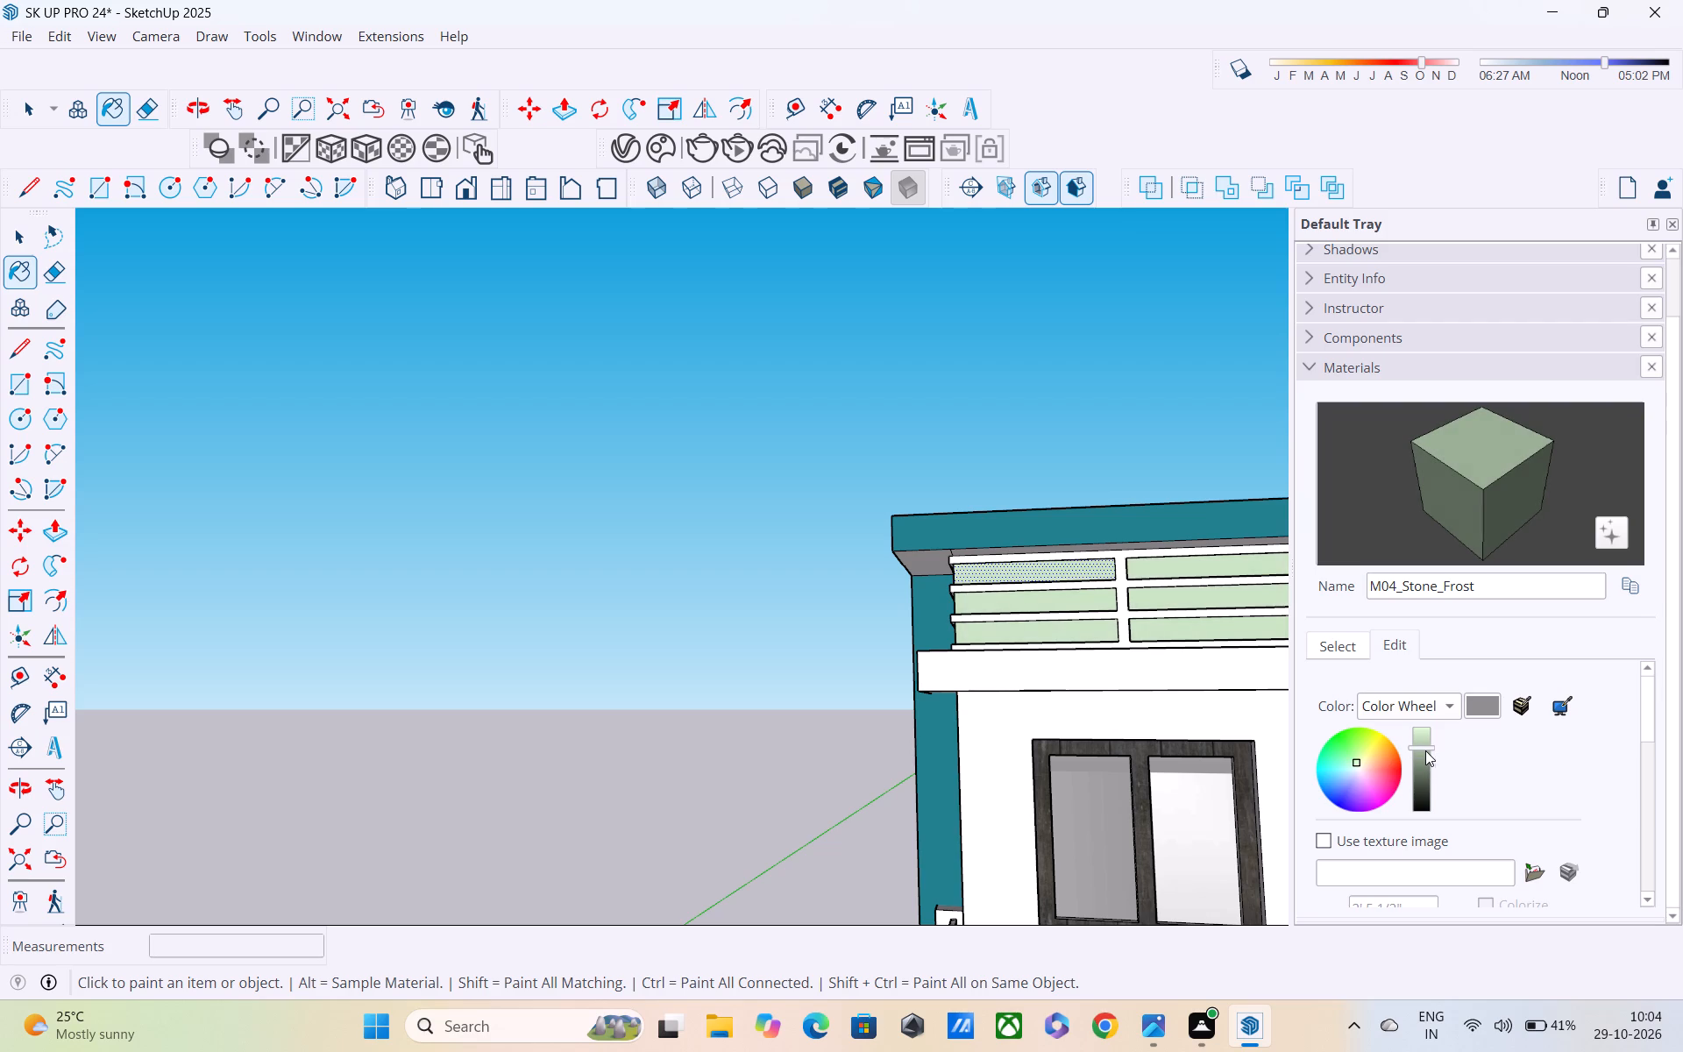
key(space)
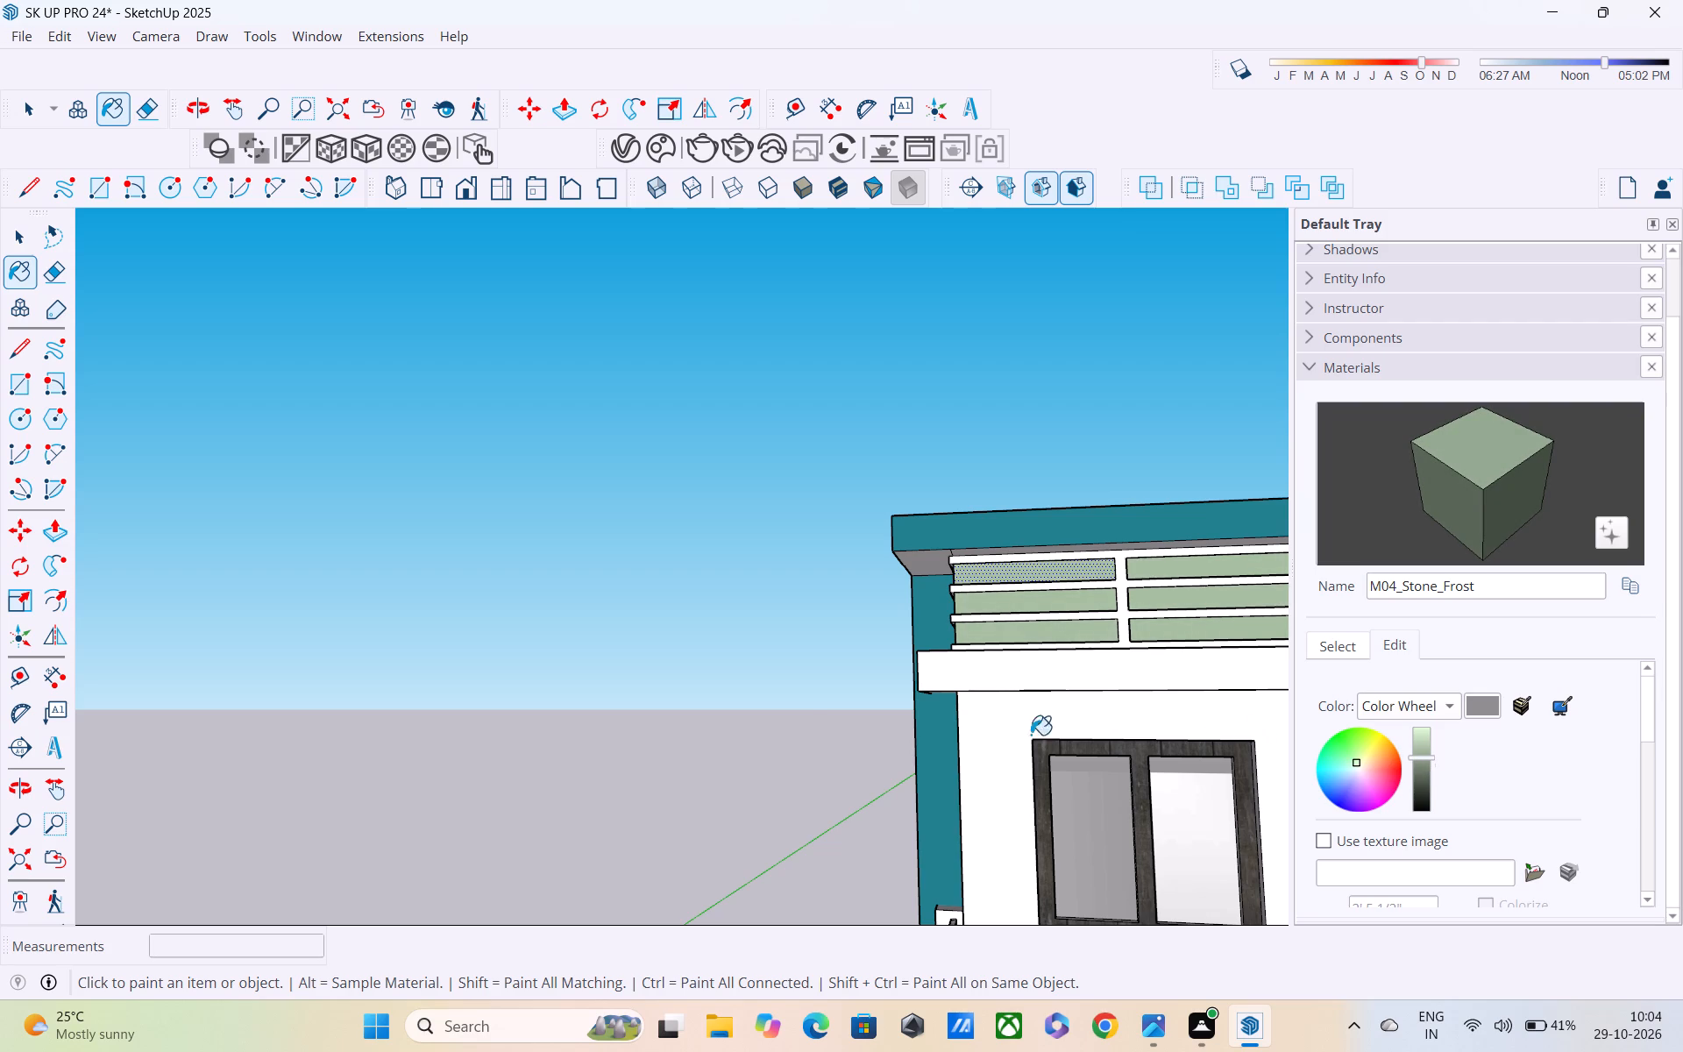
key(space)
click(784, 734)
Examine the rooftop tower's painted slatted band and the upper elevation from several angles and distances.
scroll(854, 849, down, 8)
middle_drag(962, 930, 962, 928)
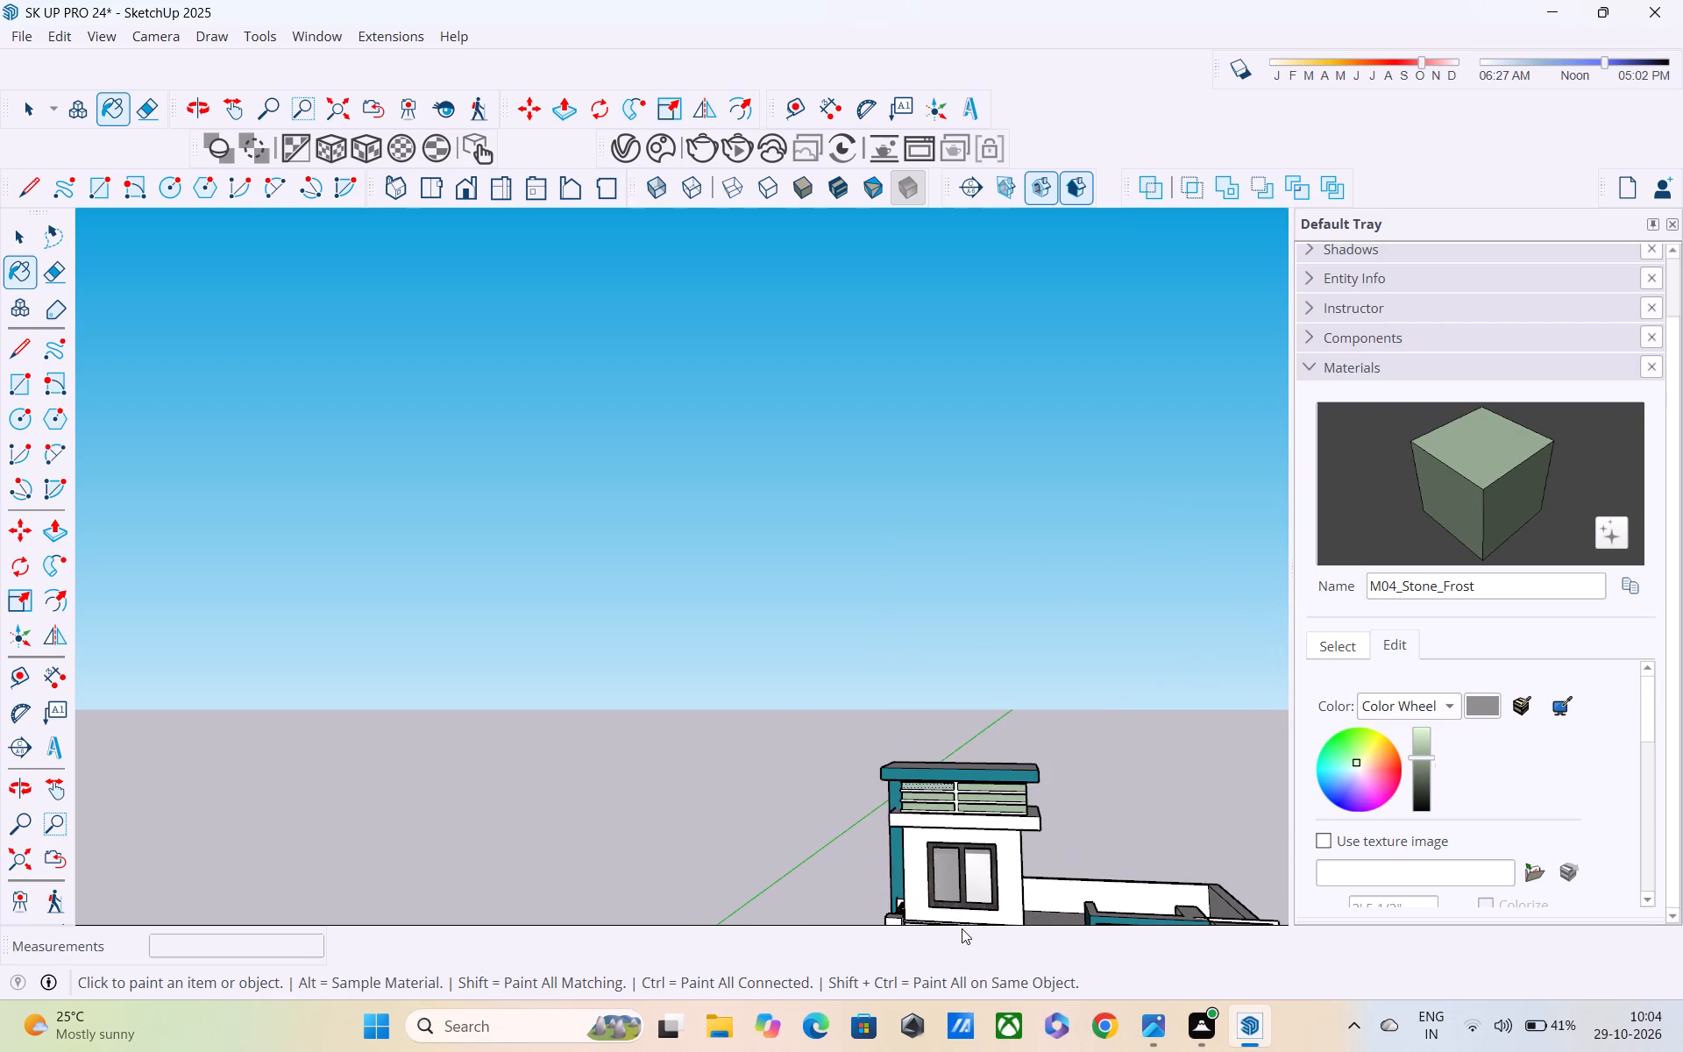
middle_drag(962, 928, 960, 880)
scroll(962, 880, down, 3)
shift+middle_drag(971, 891, 971, 742)
scroll(971, 736, down, 3)
middle_drag(973, 743, 1023, 784)
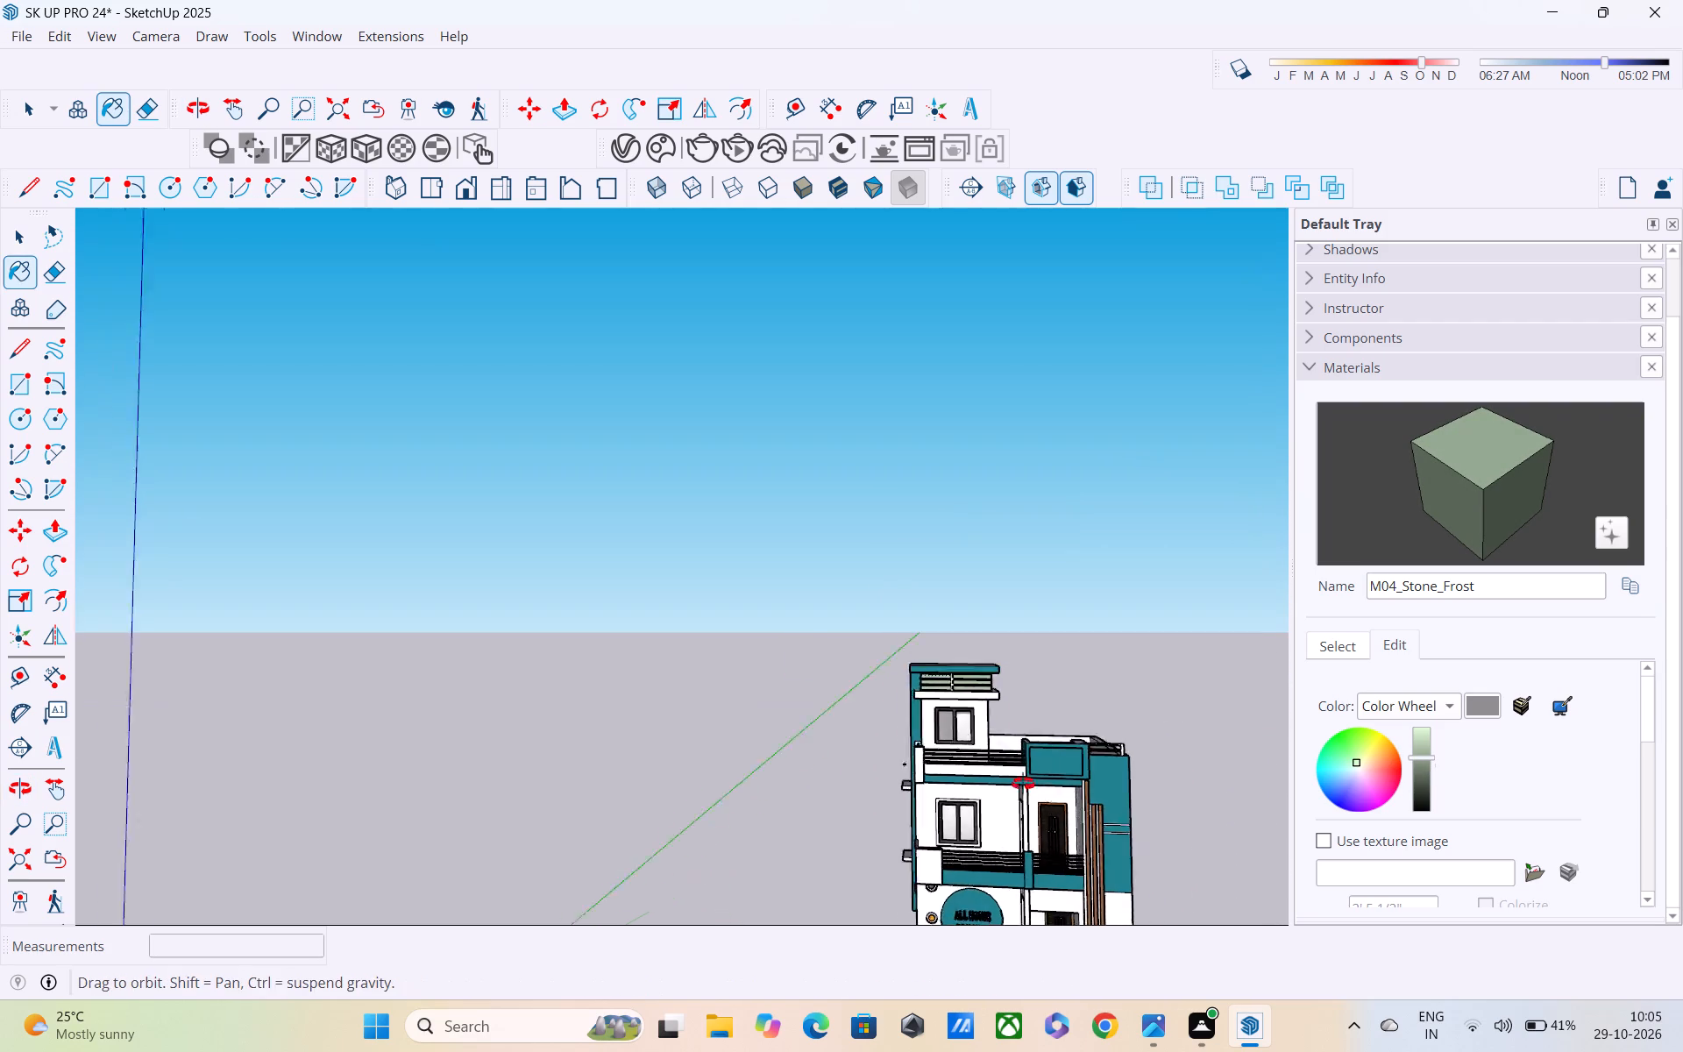
middle_drag(1023, 784, 1083, 774)
scroll(1048, 701, up, 3)
scroll(850, 725, up, 3)
middle_drag(847, 702, 1070, 655)
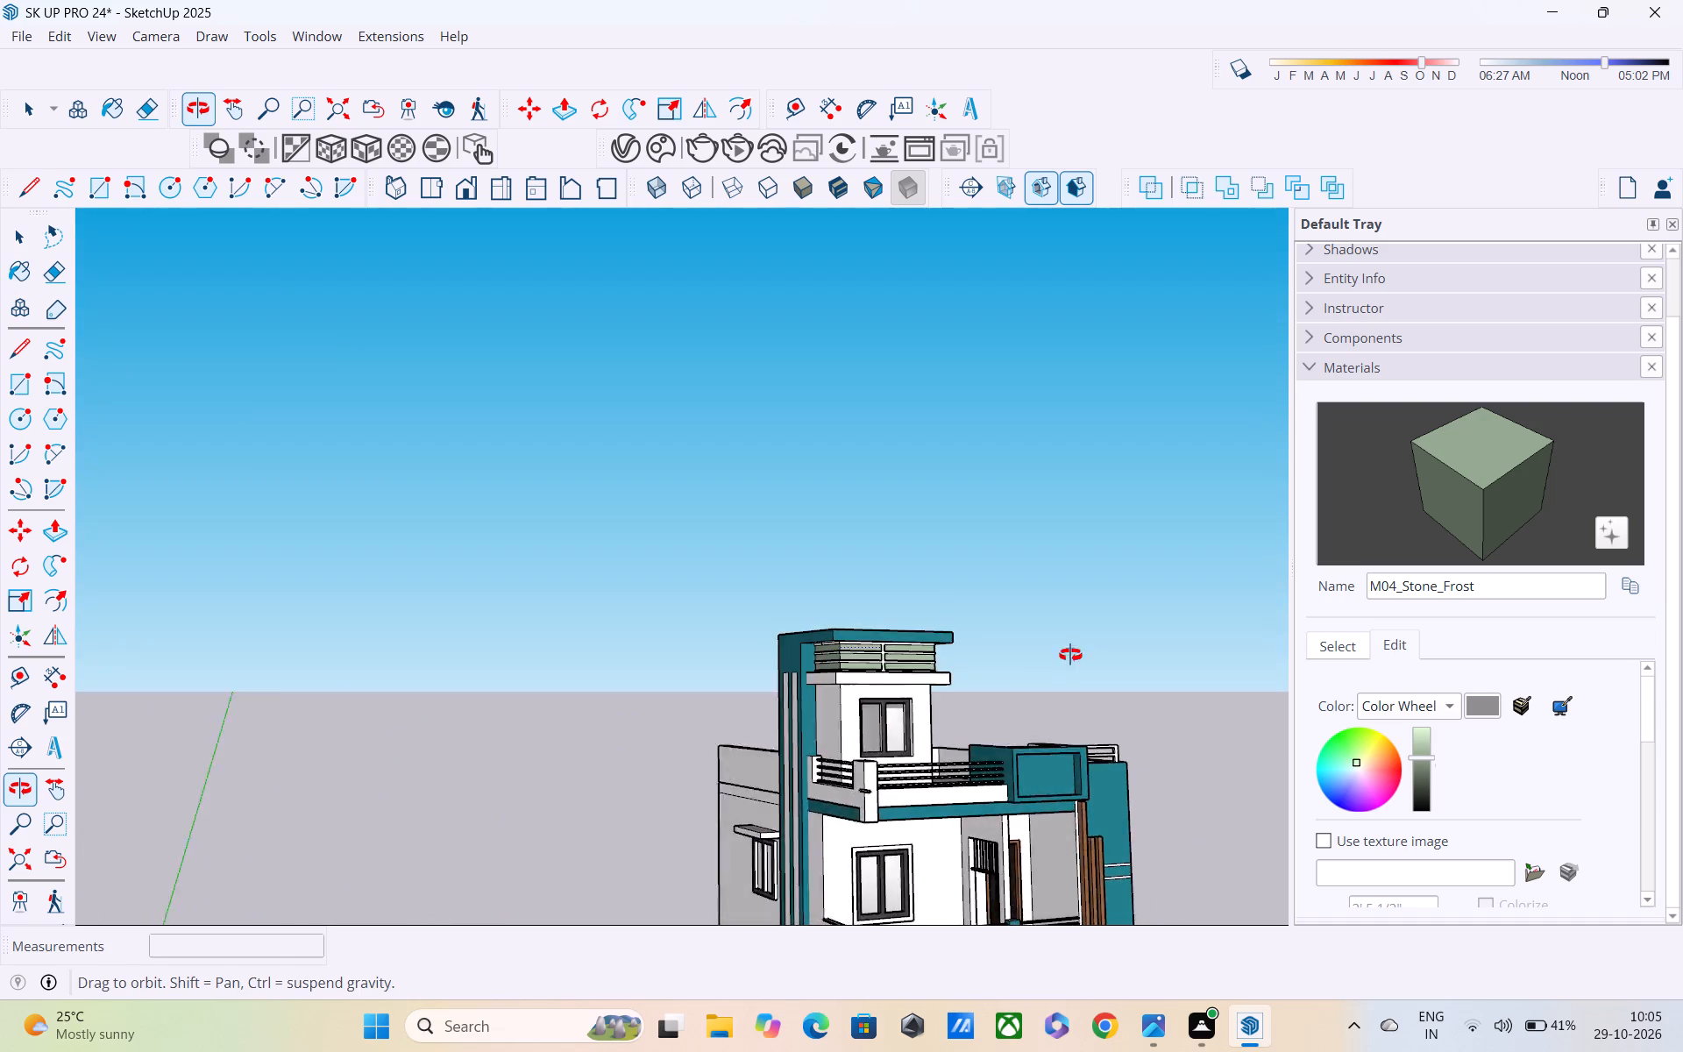
middle_drag(1070, 655, 730, 673)
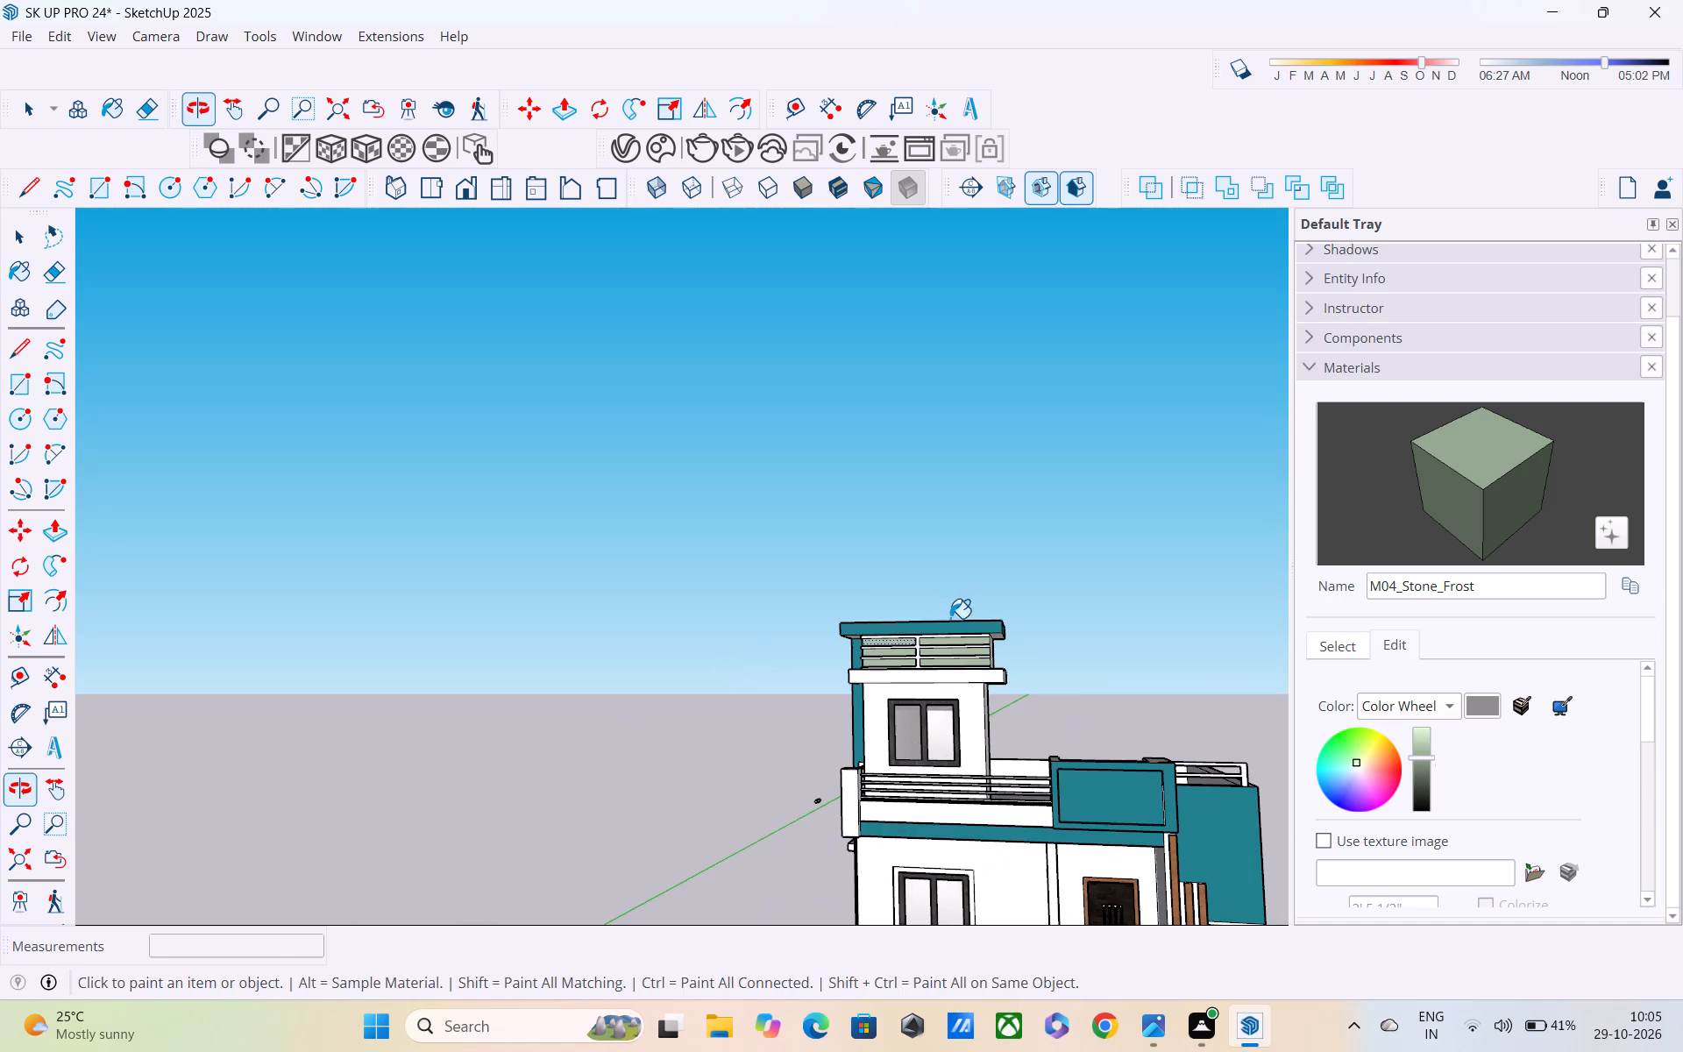
scroll(1017, 663, up, 3)
middle_drag(1018, 662, 941, 657)
key(space)
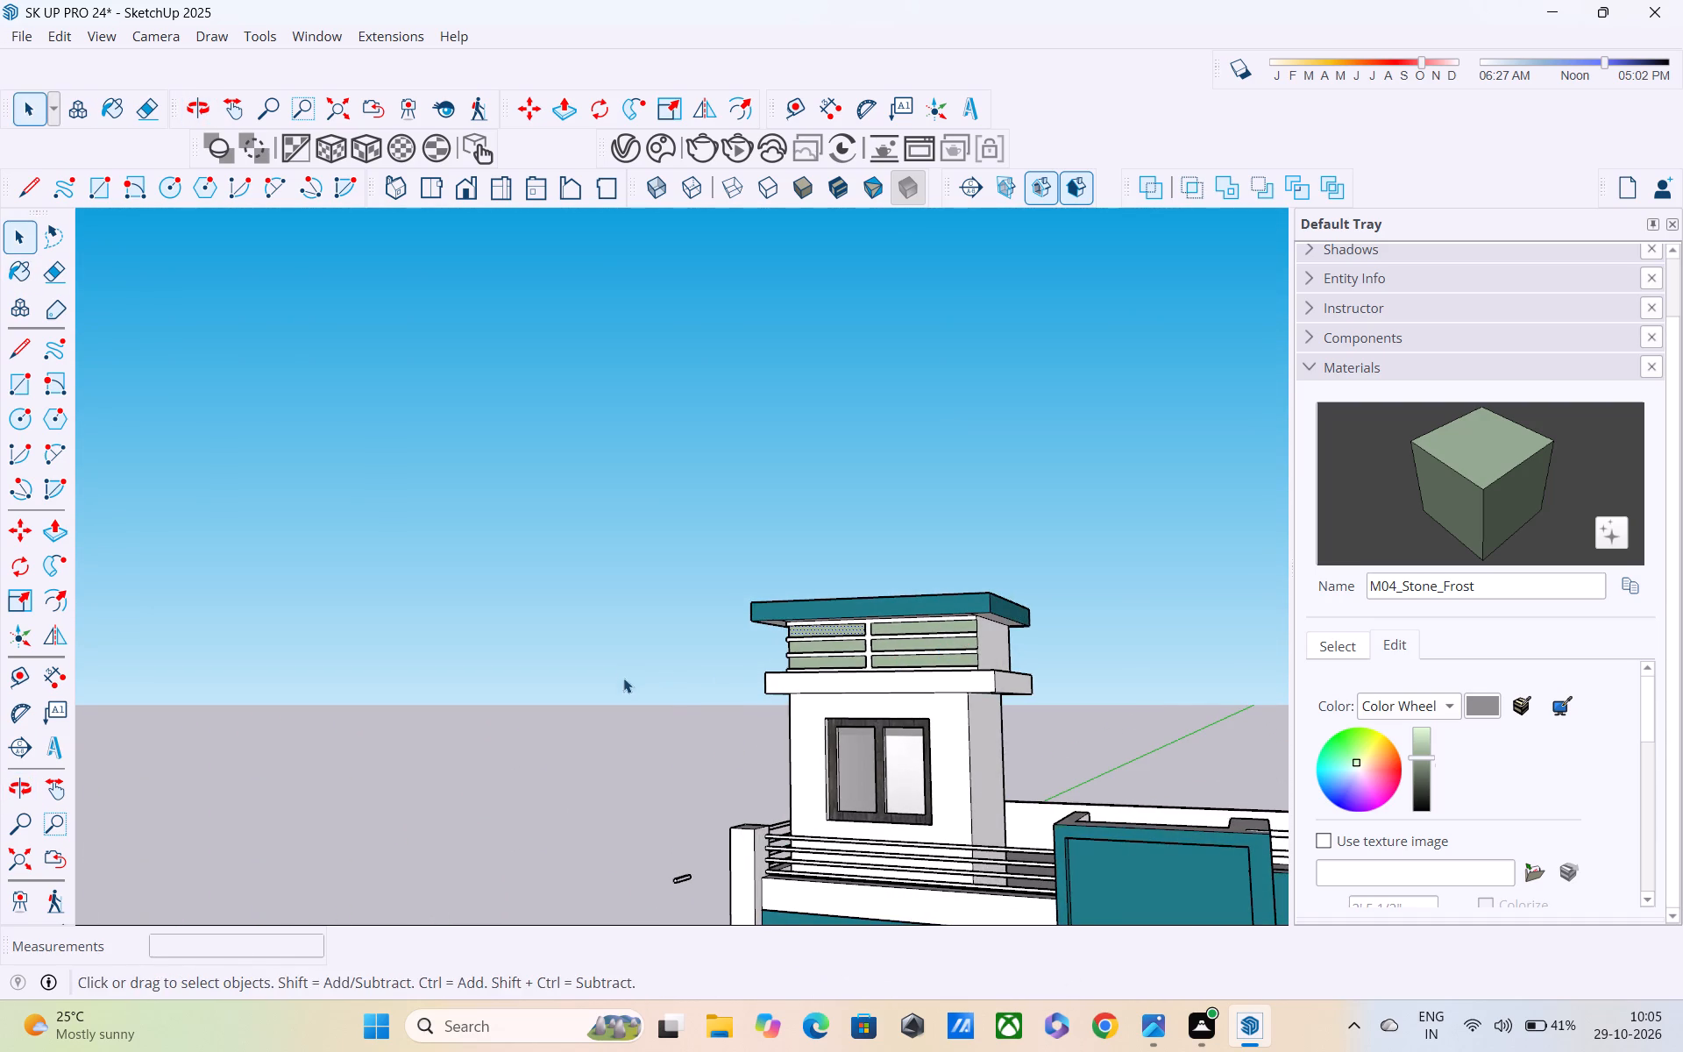
scroll(635, 688, down, 1)
middle_drag(636, 691, 882, 710)
scroll(889, 702, up, 2)
scroll(891, 707, down, 7)
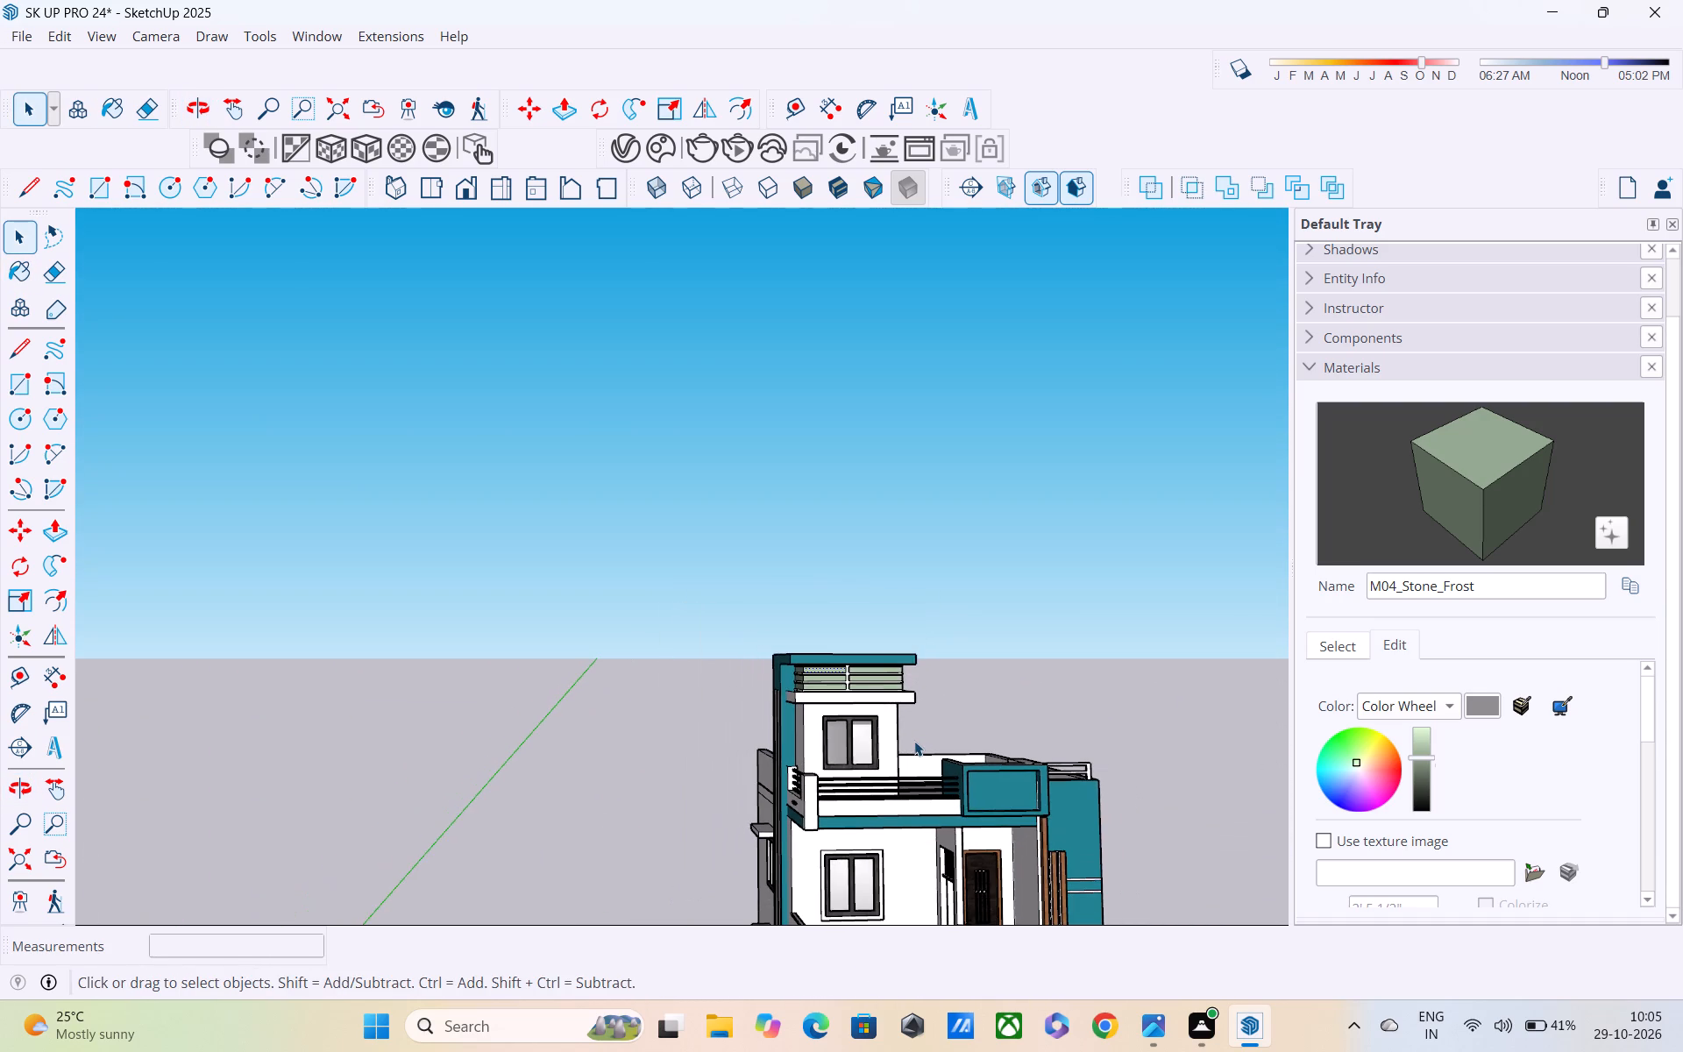
scroll(927, 760, down, 1)
scroll(936, 766, up, 3)
middle_drag(935, 763, 579, 817)
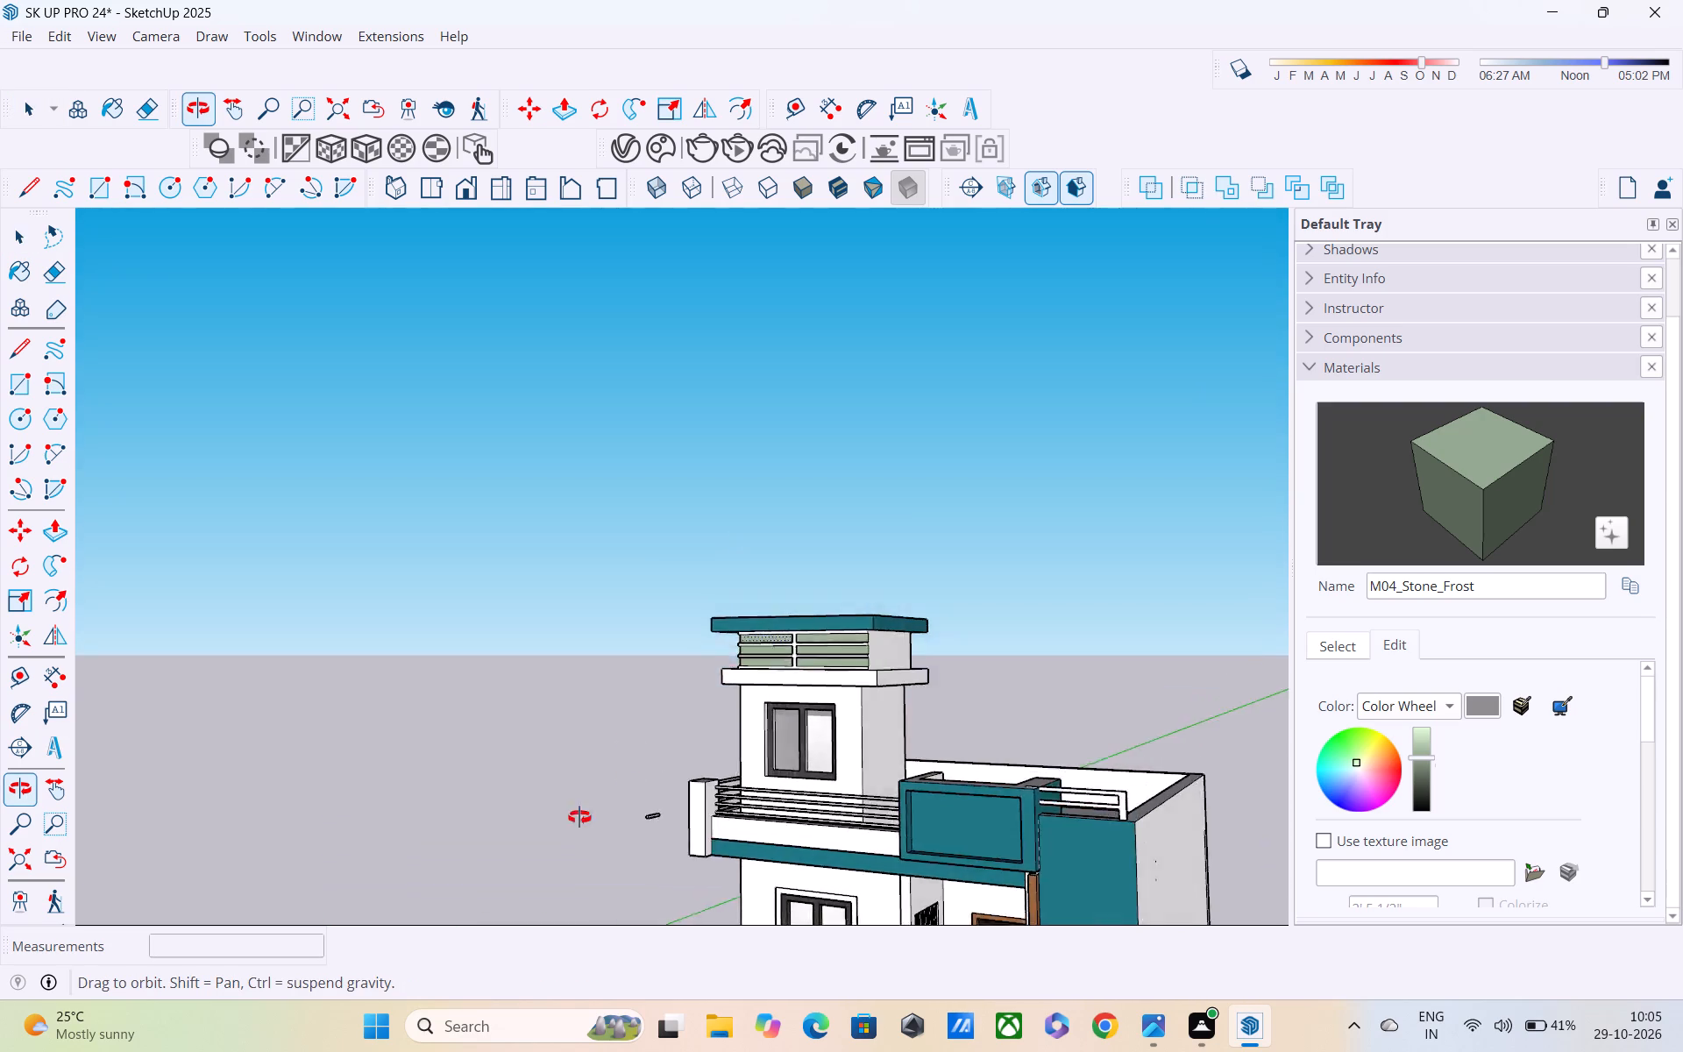
middle_drag(579, 817, 153, 875)
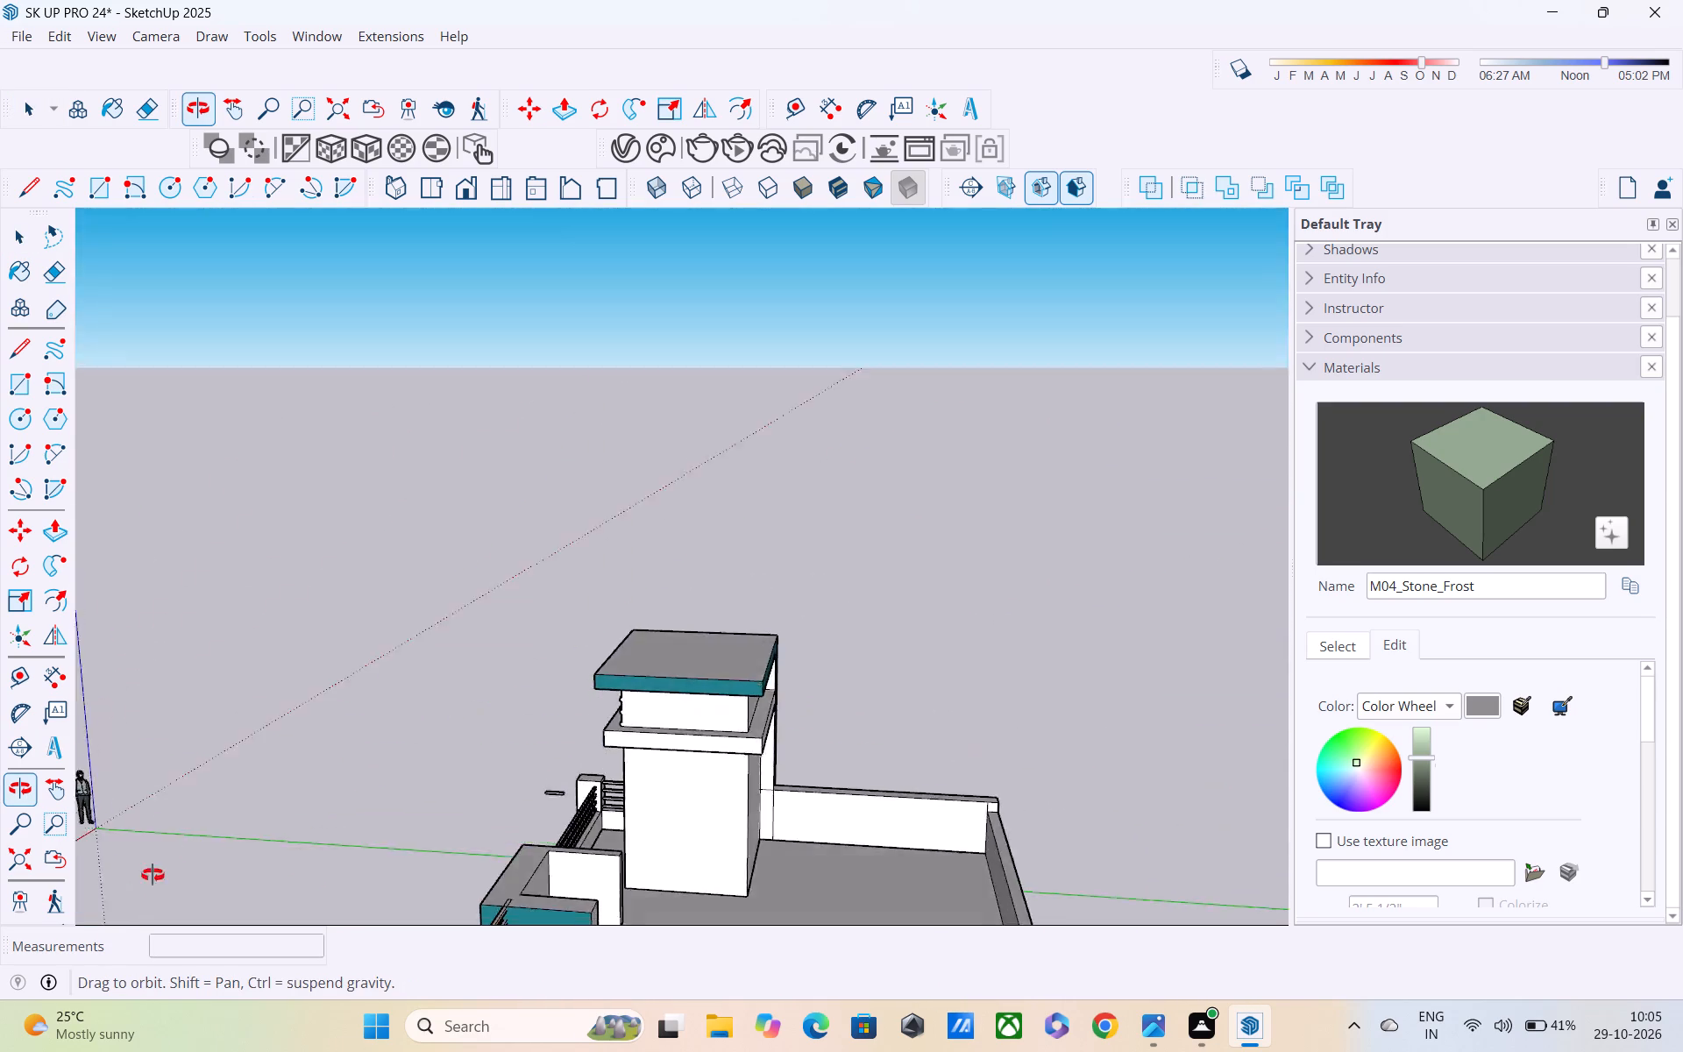
middle_drag(153, 875, 1002, 721)
scroll(965, 850, up, 3)
middle_drag(962, 850, 1091, 913)
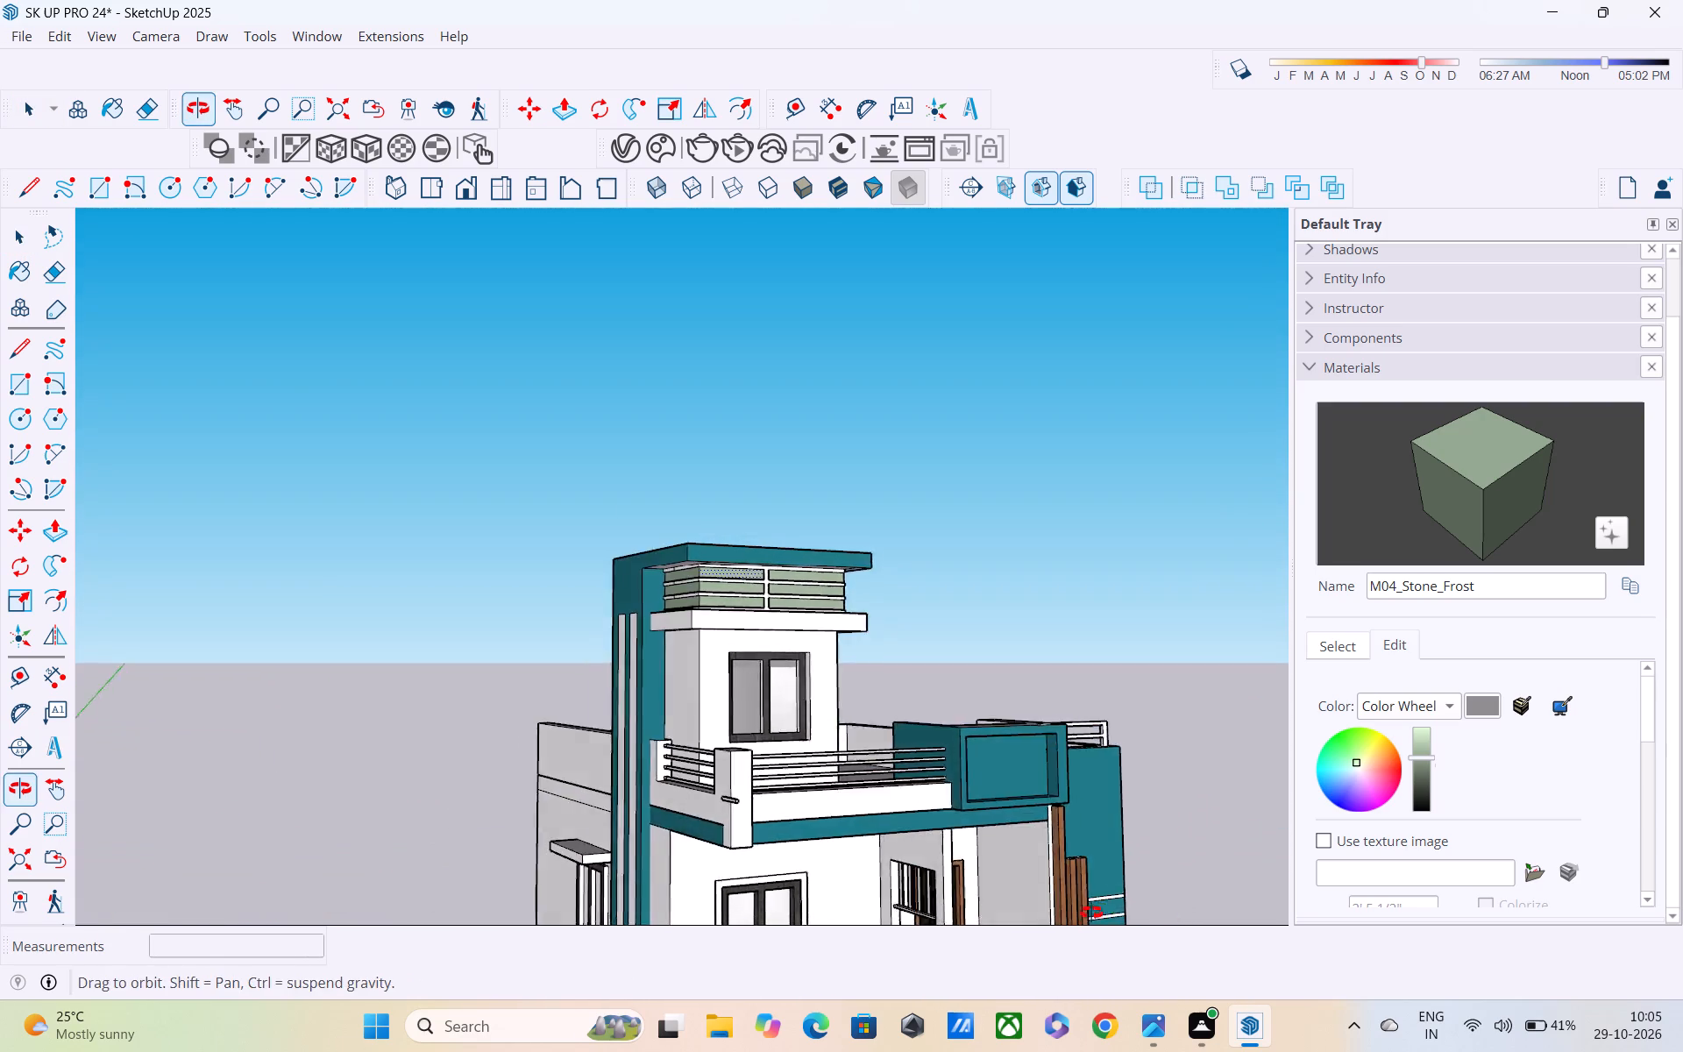
middle_drag(1091, 913, 1117, 855)
scroll(919, 746, down, 2)
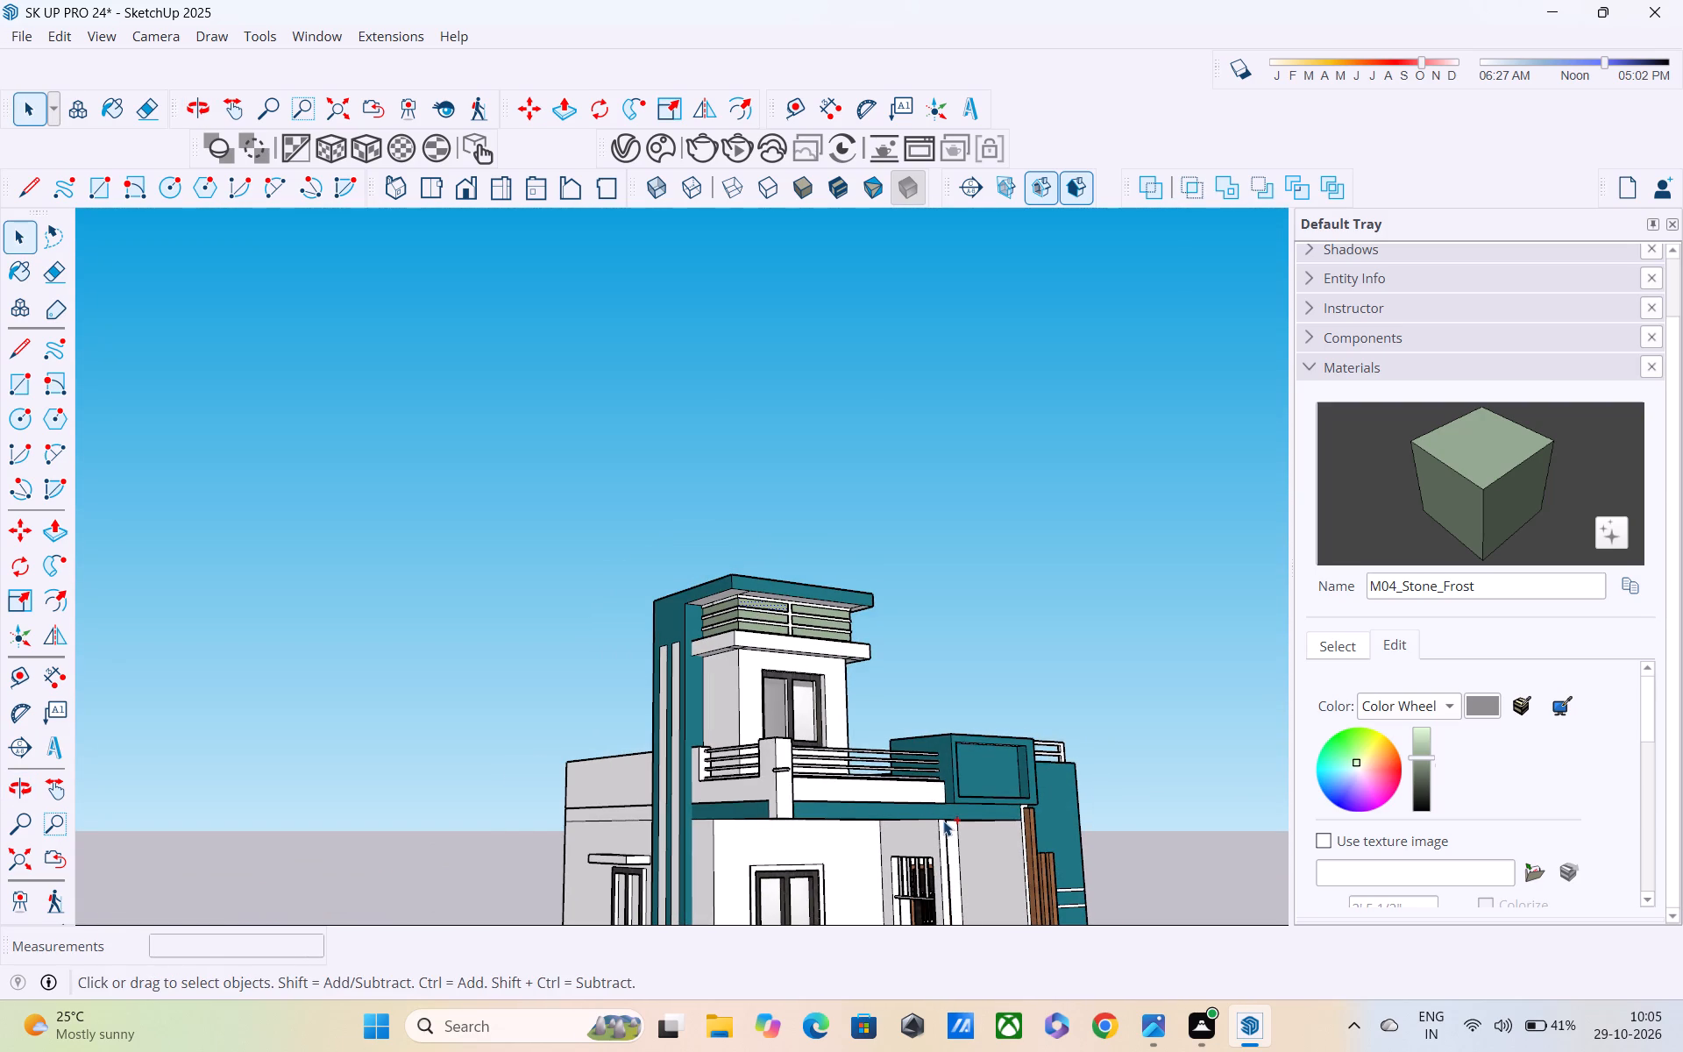
Save the house model under its existing file name with the whole elevation in view.
key(ctrl+s)
key(ctrl+s)
key(ctrl+s)
scroll(943, 821, down, 2)
shift+middle_drag(941, 822, 861, 448)
scroll(888, 494, down, 1)
middle_drag(895, 520, 900, 583)
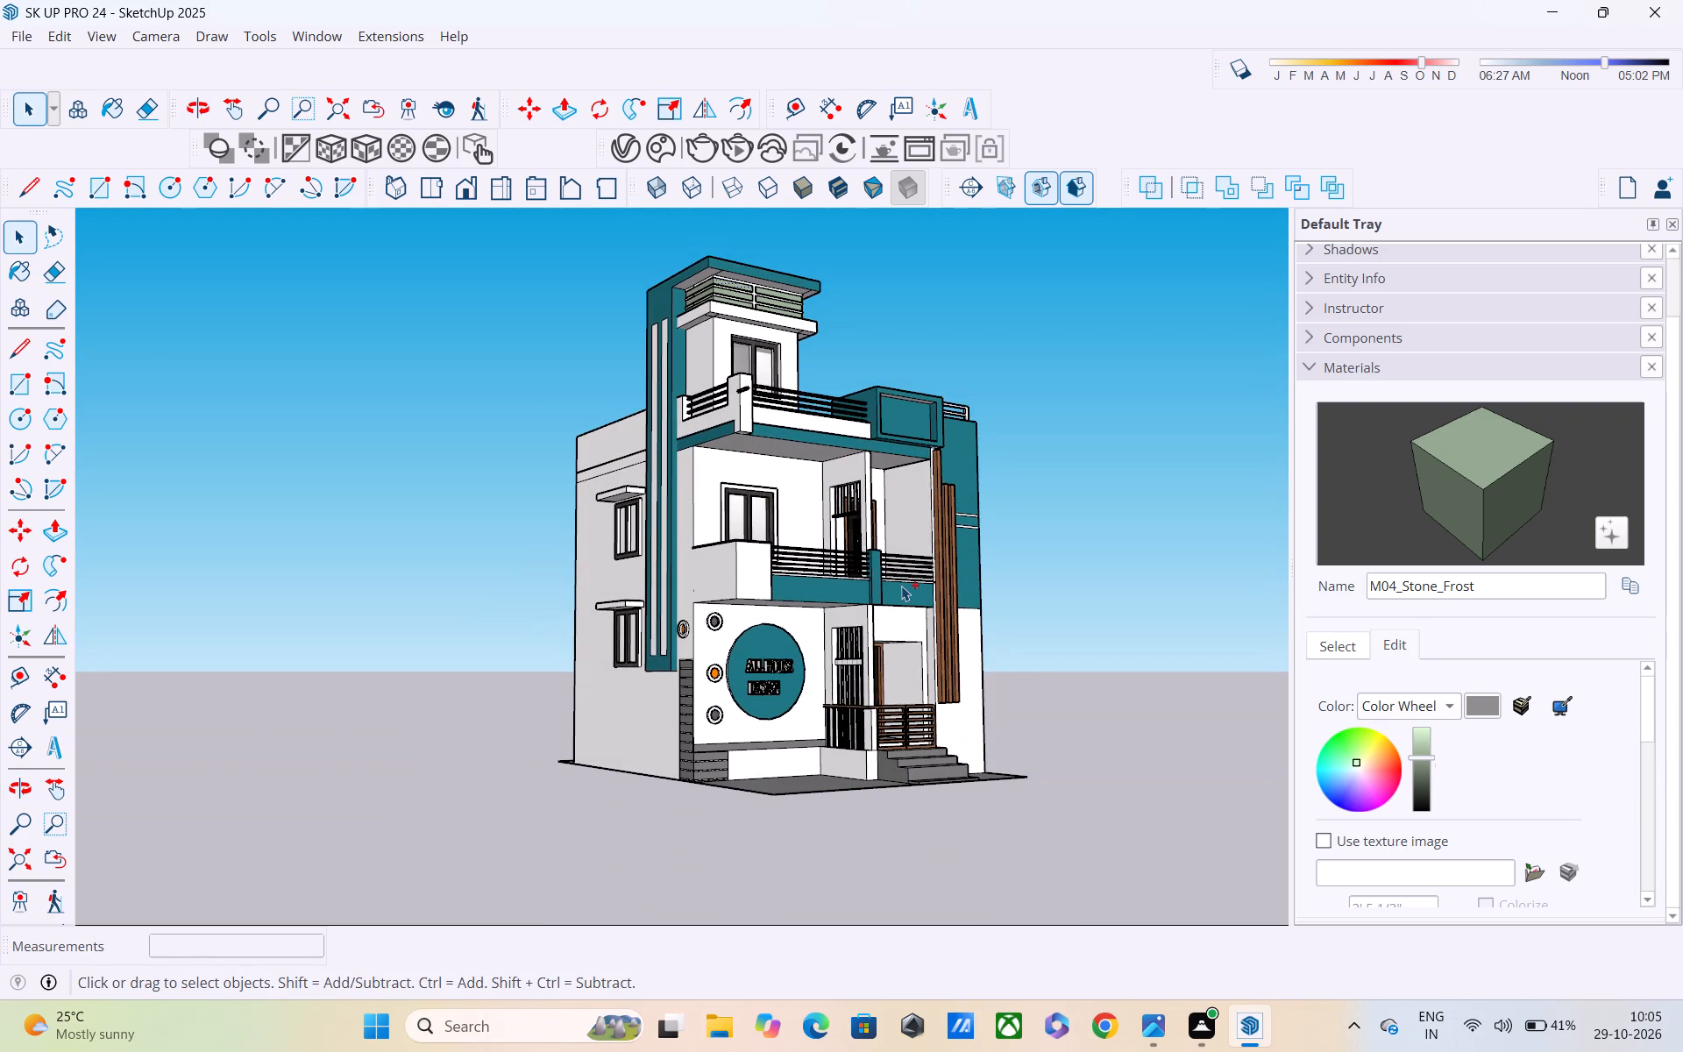
key(ctrl+s)
key(ctrl+s)
key(ctrl+s)
key(ctrl+s)
key(ctrl+s)
key(ctrl+s)
scroll(905, 594, down, 1)
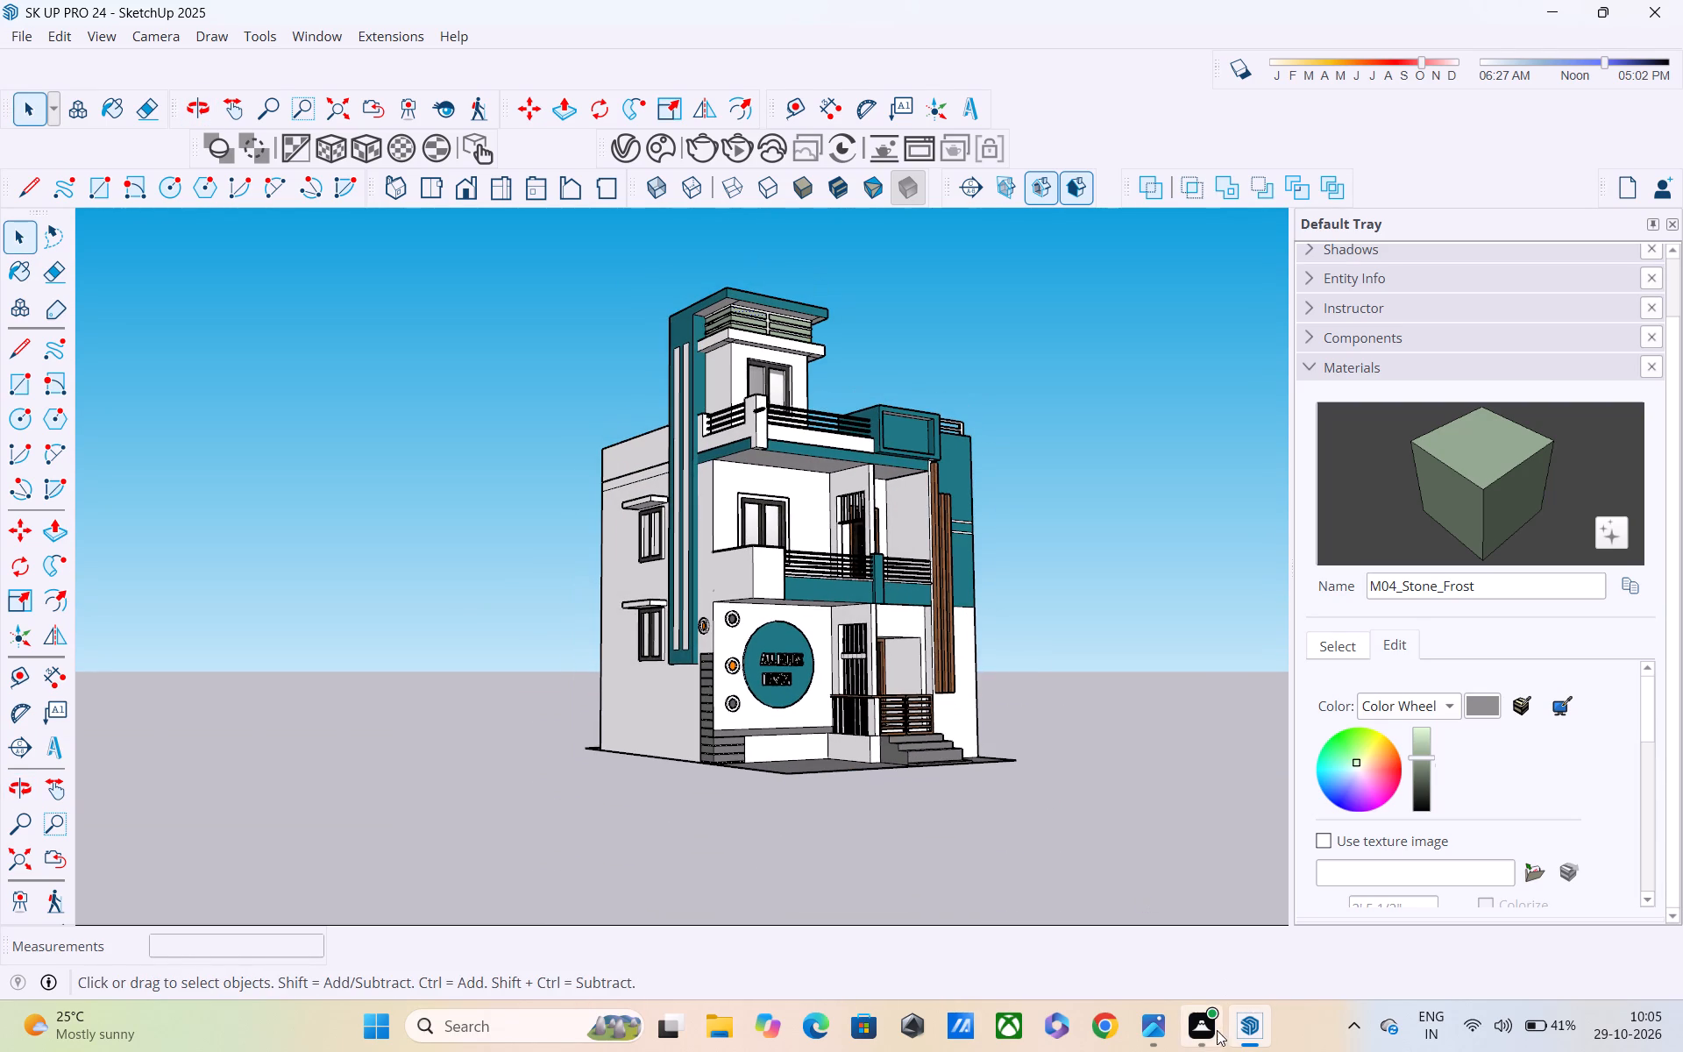